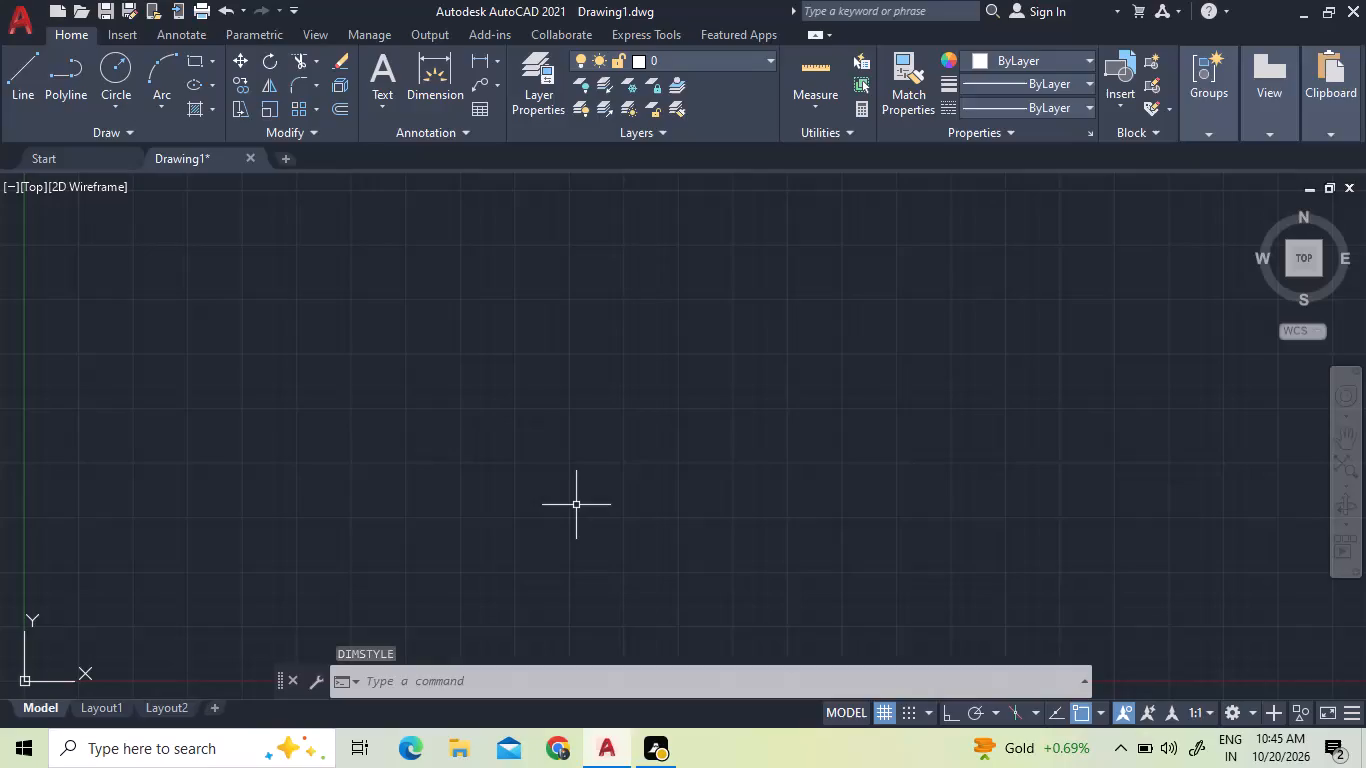
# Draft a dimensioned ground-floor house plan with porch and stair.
# Turn on command logging to a file with LOGFILEON.
pyautogui.press('o')
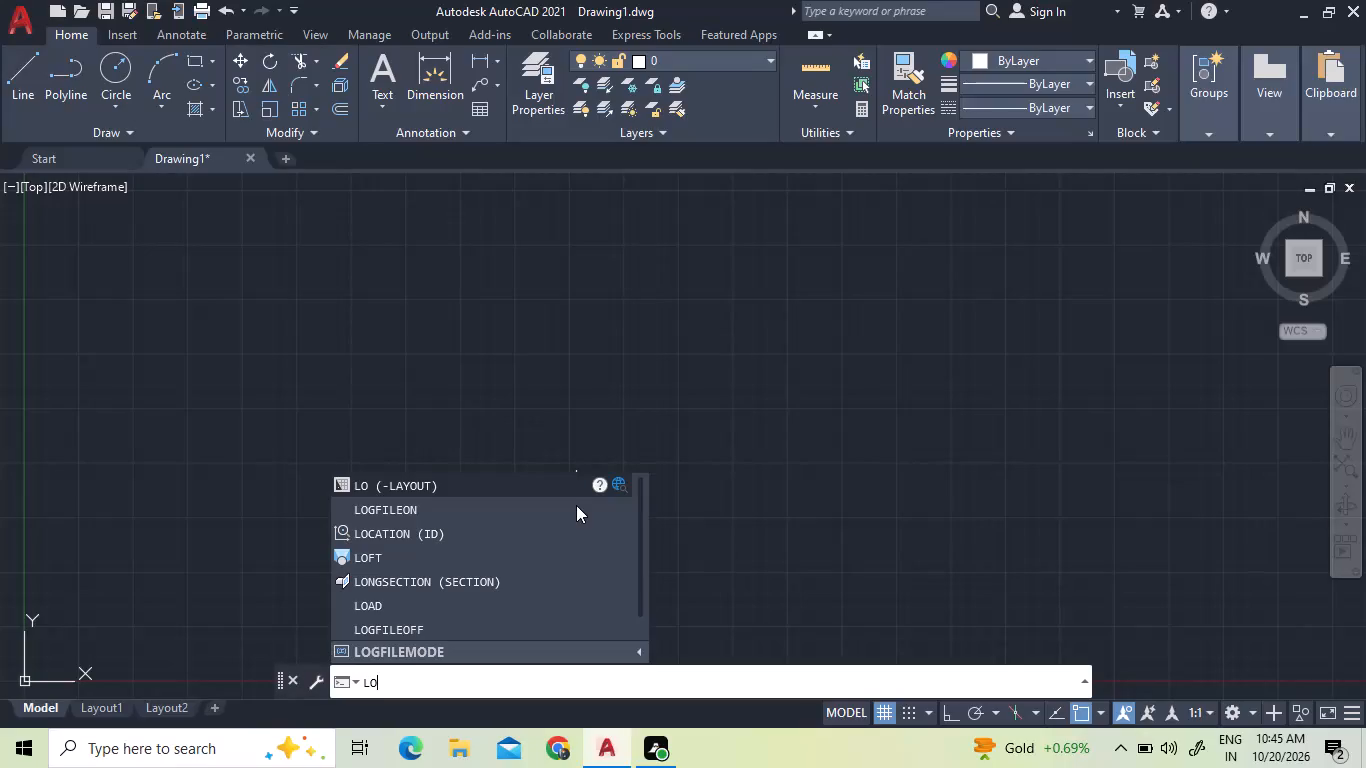
pyautogui.press('g')
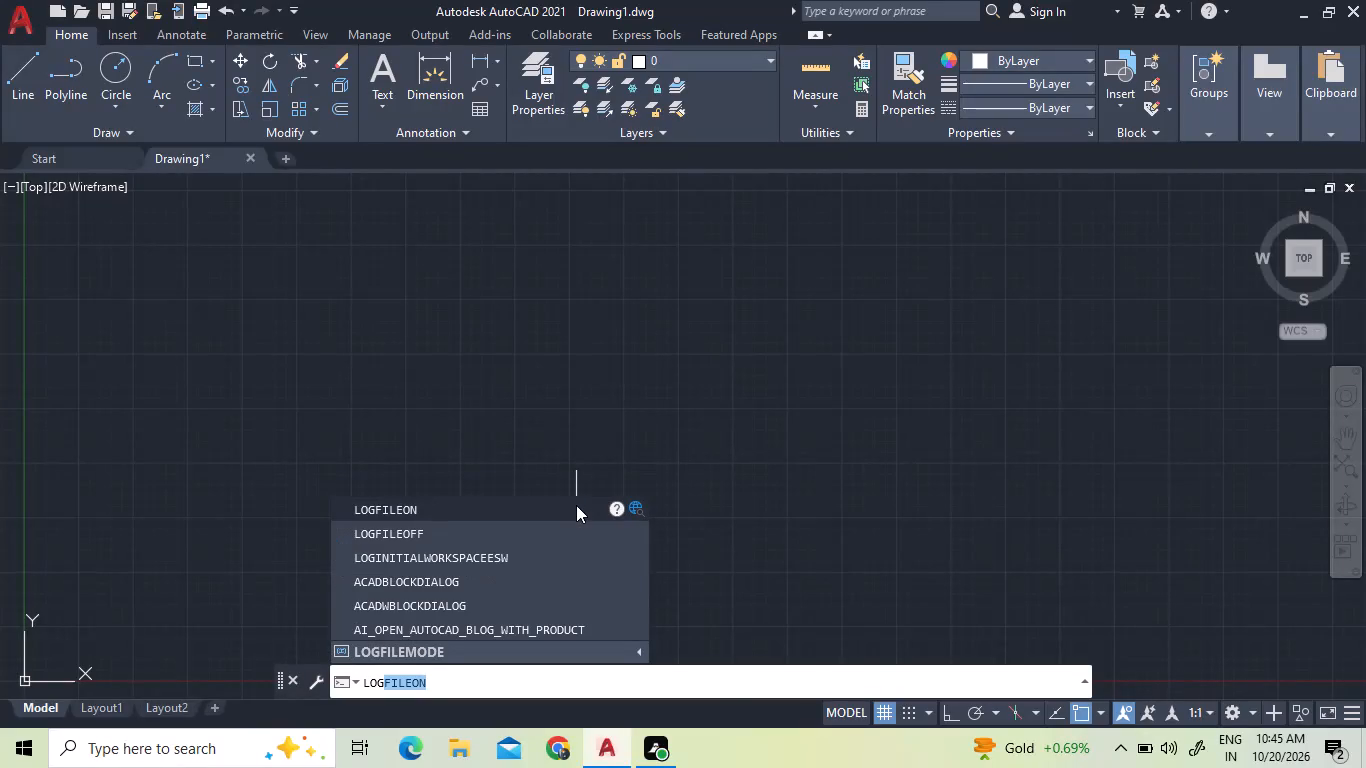
pyautogui.press('Return')
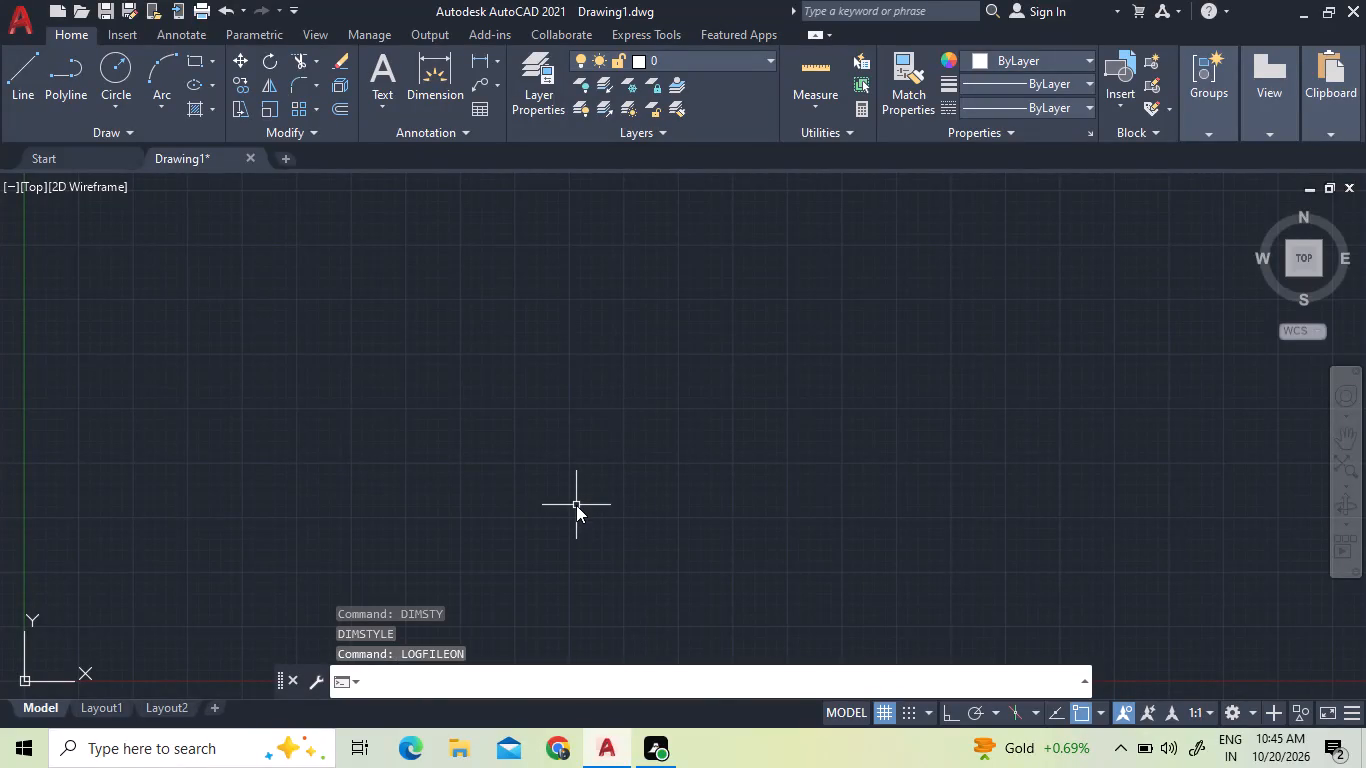
# Set the model space limits with the lower-left corner at 0,0 and the upper-right corner at 100',100'.
pyautogui.write('limi')
pyautogui.press('Return')
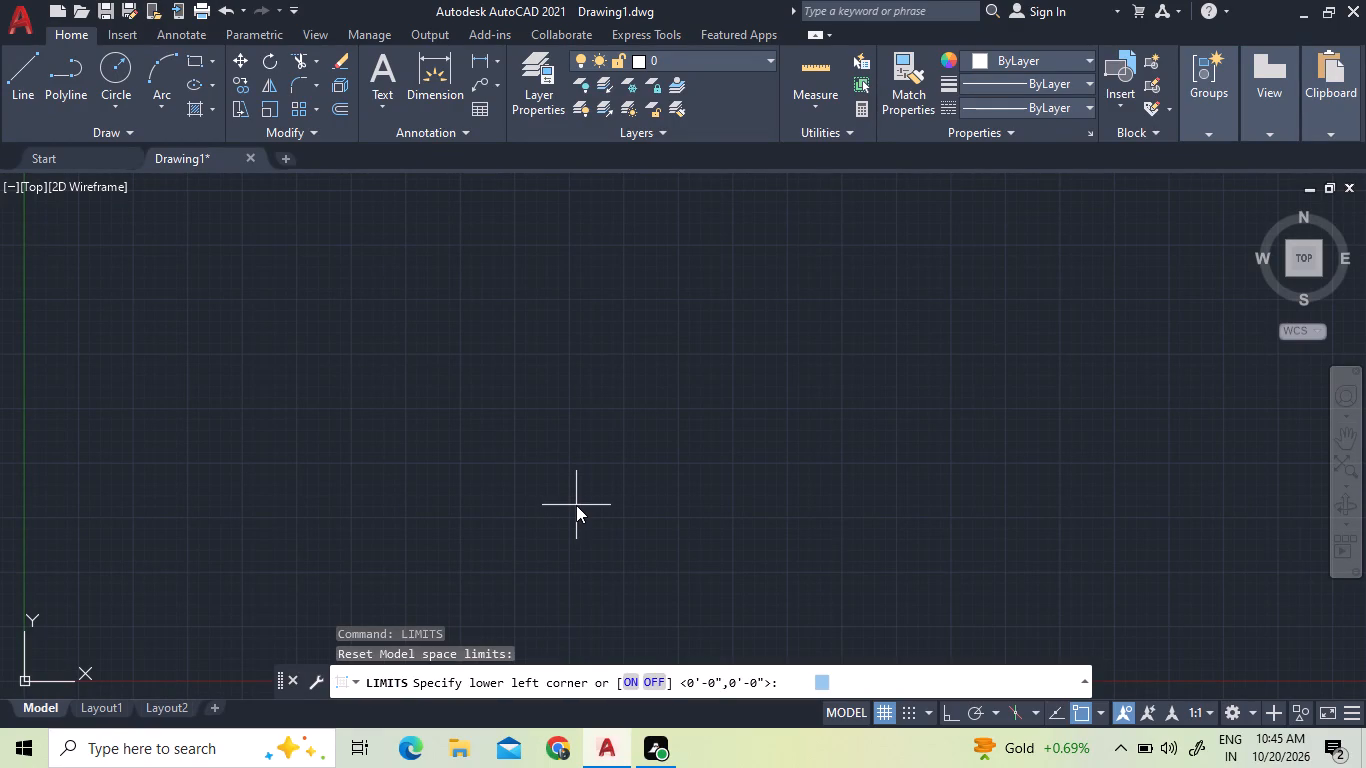
pyautogui.press('Return')
pyautogui.write("100',100'")
pyautogui.press('Return')
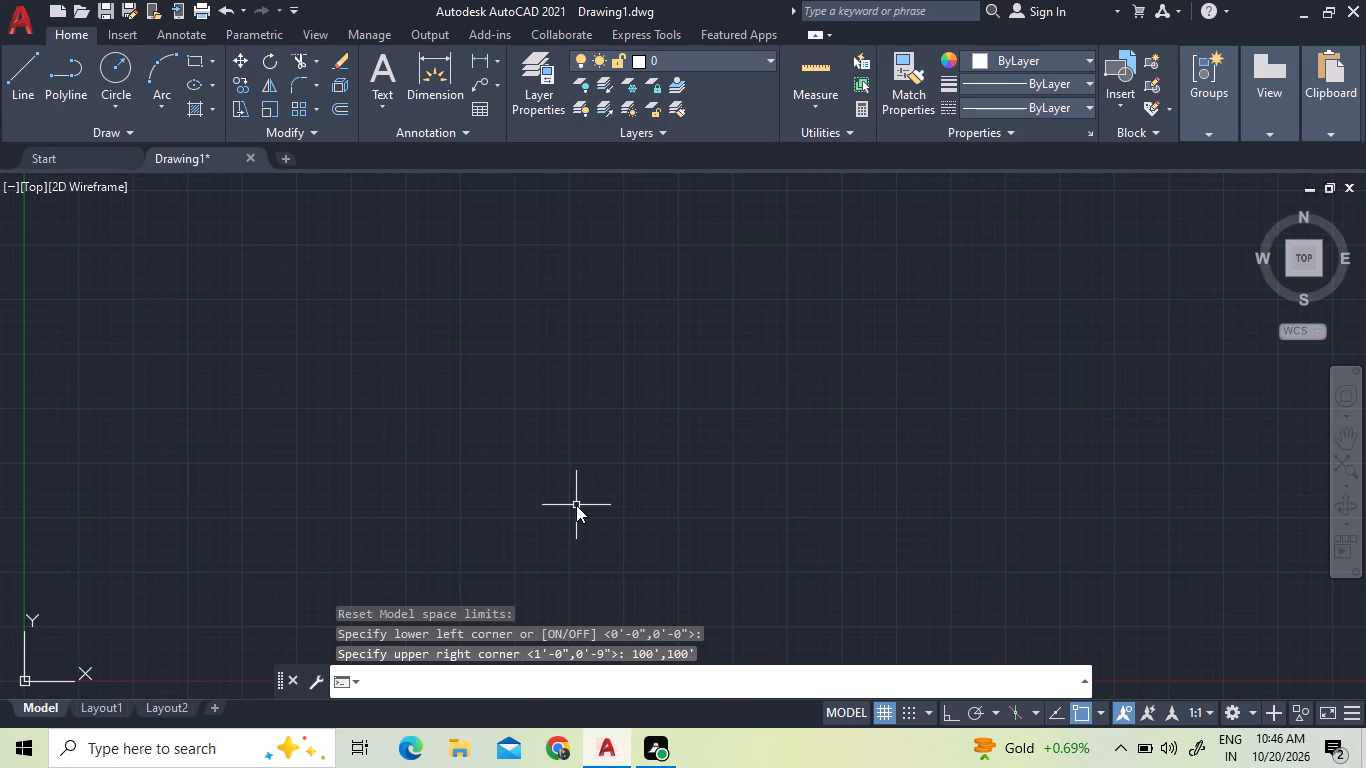
pyautogui.write('z a')
pyautogui.press('space')
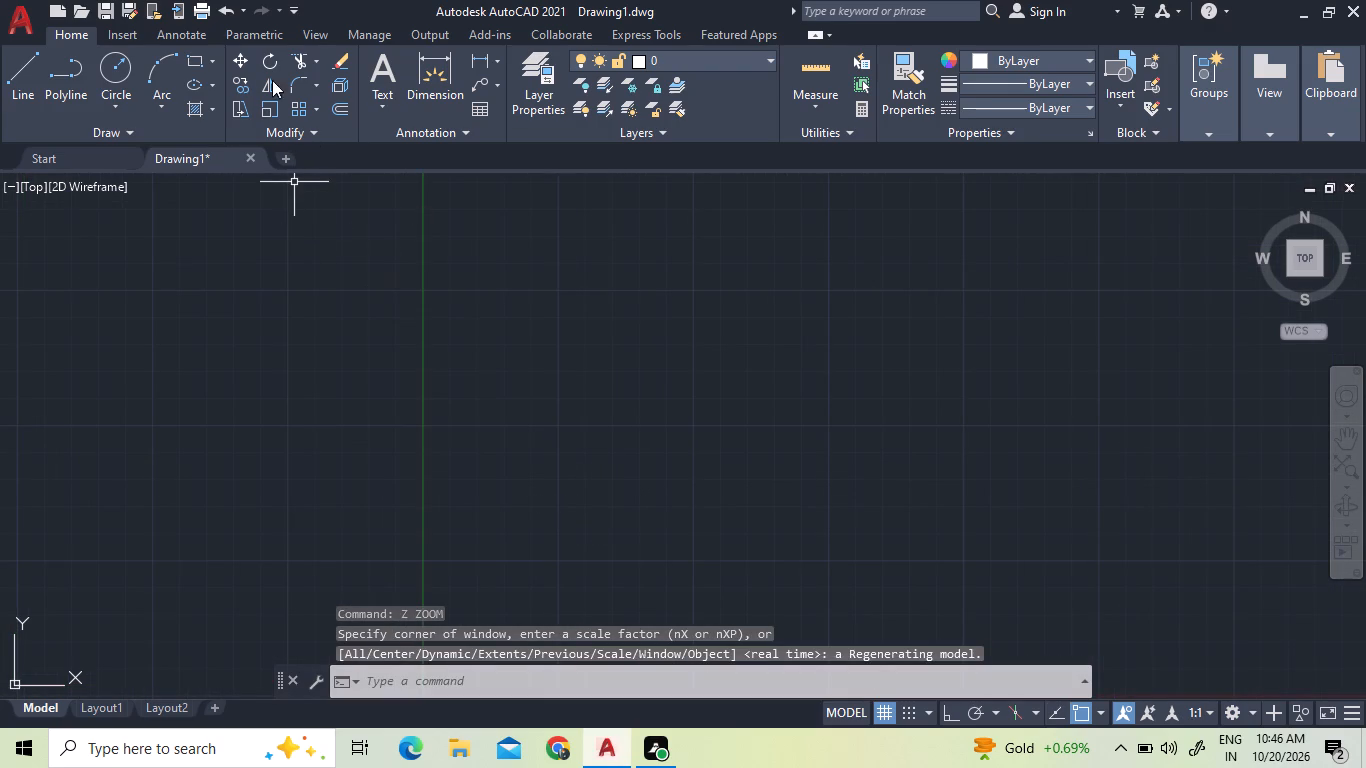
# Set the colour of layer 0 to green, index colour 92, in the layer properties.
pyautogui.write('la')
pyautogui.press('space')
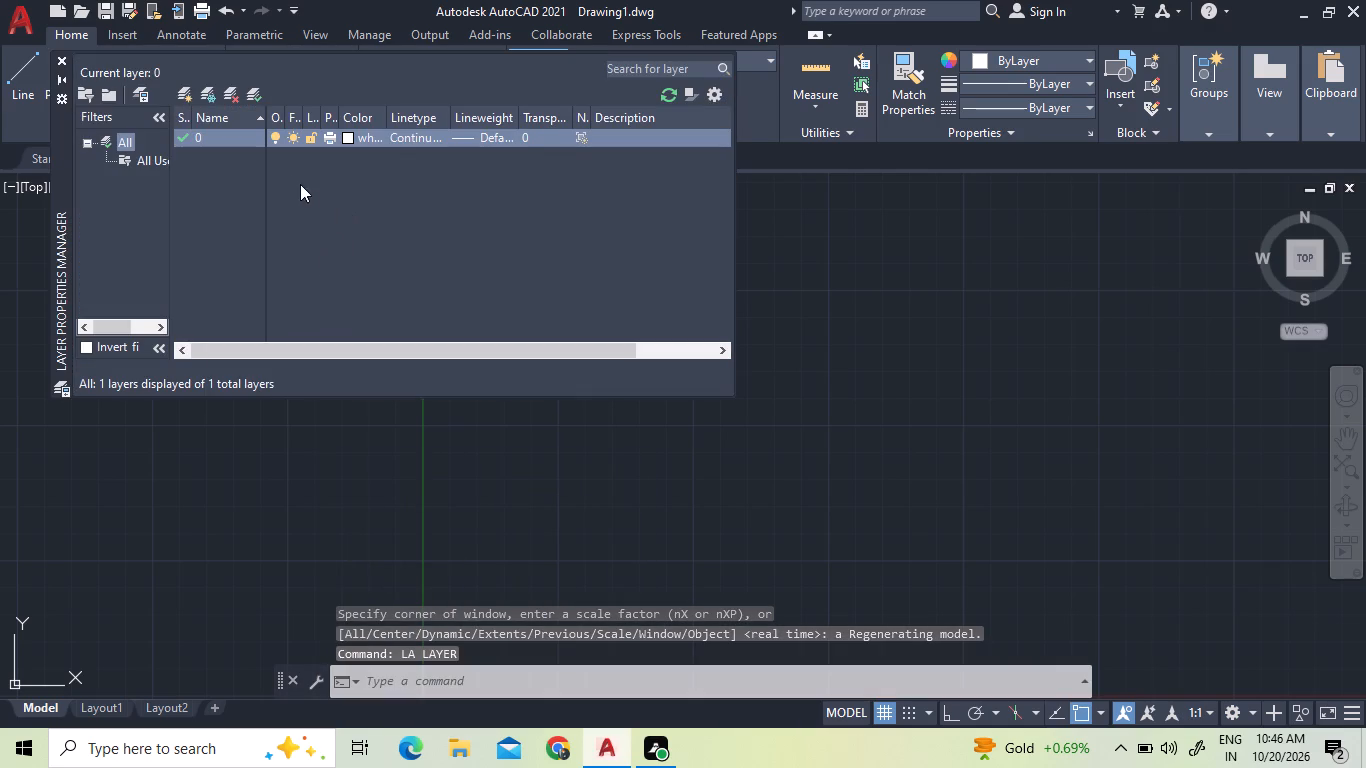
pyautogui.click(348, 136)
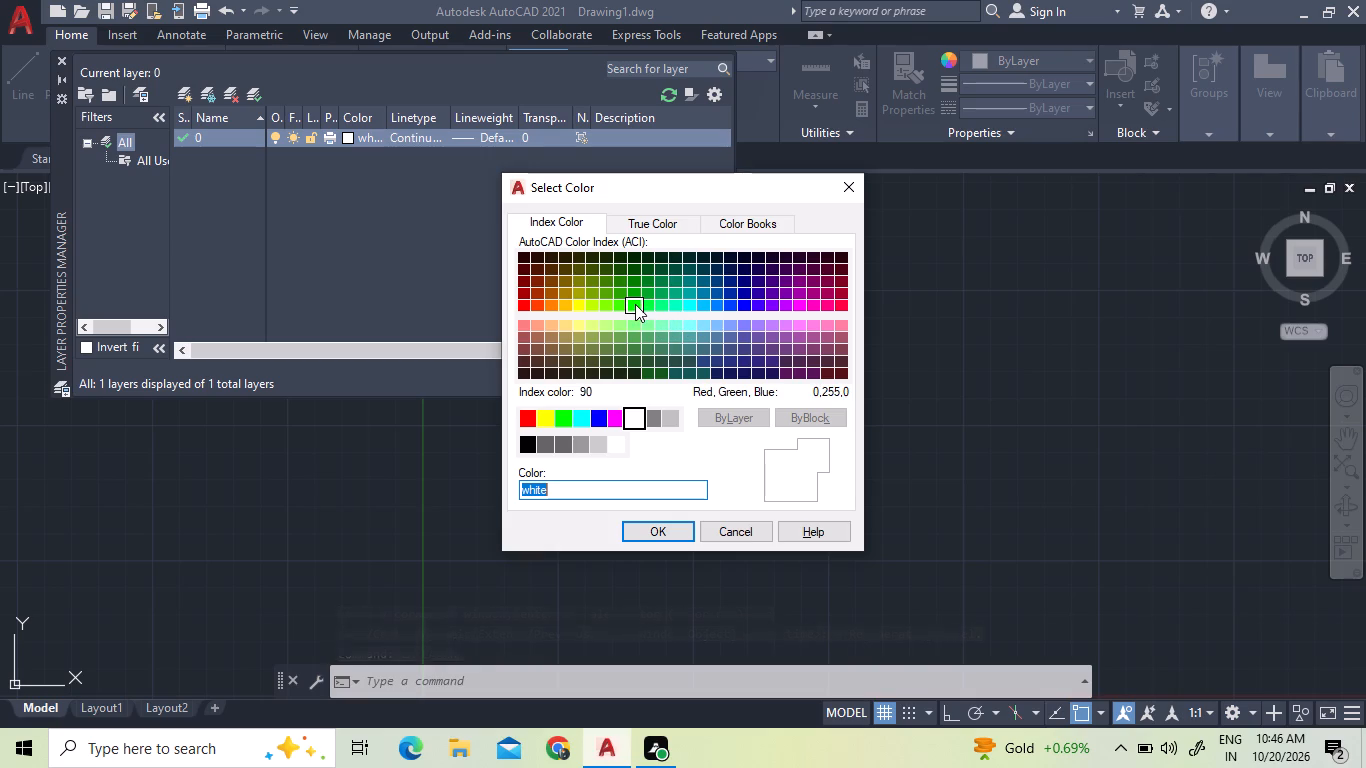
pyautogui.click(636, 290)
pyautogui.click(679, 540)
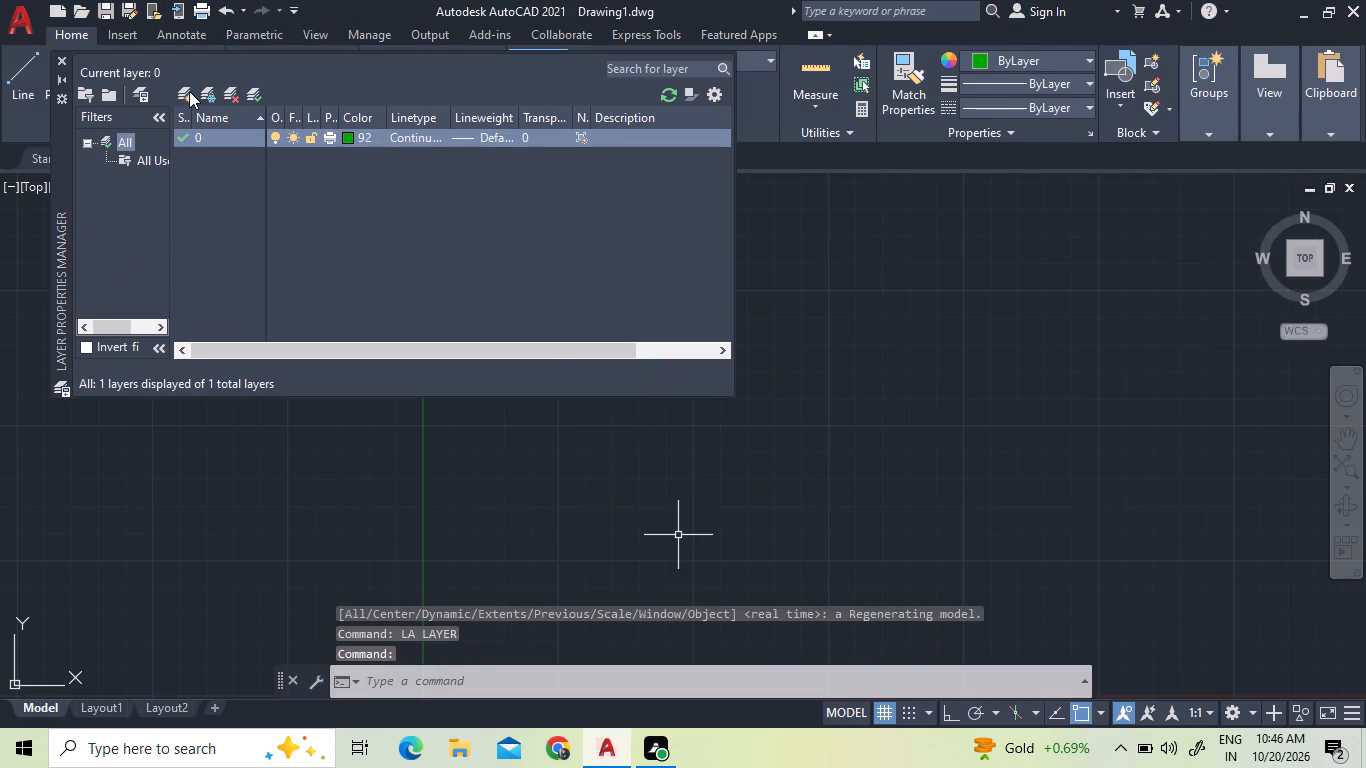
# Create a layer named text and give it blue, index colour 170.
pyautogui.click(189, 91)
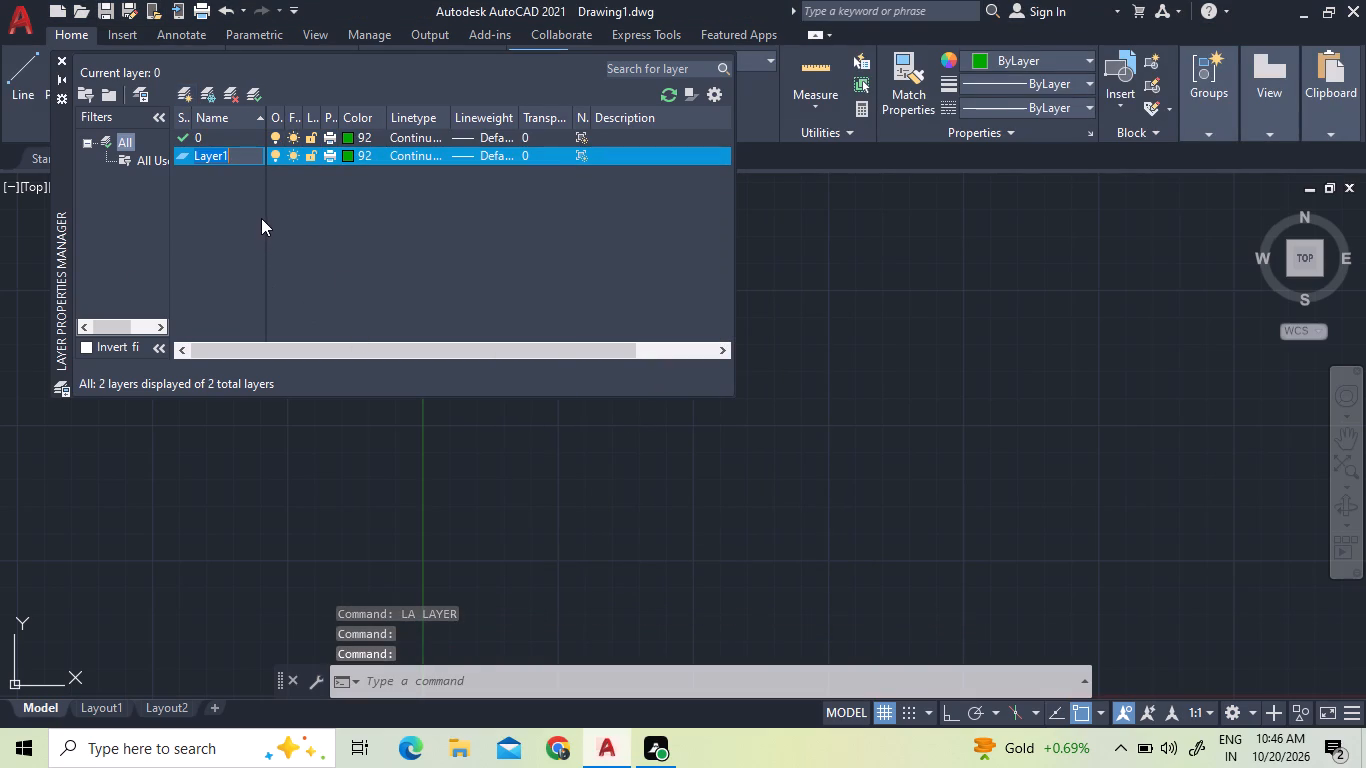
pyautogui.write('text')
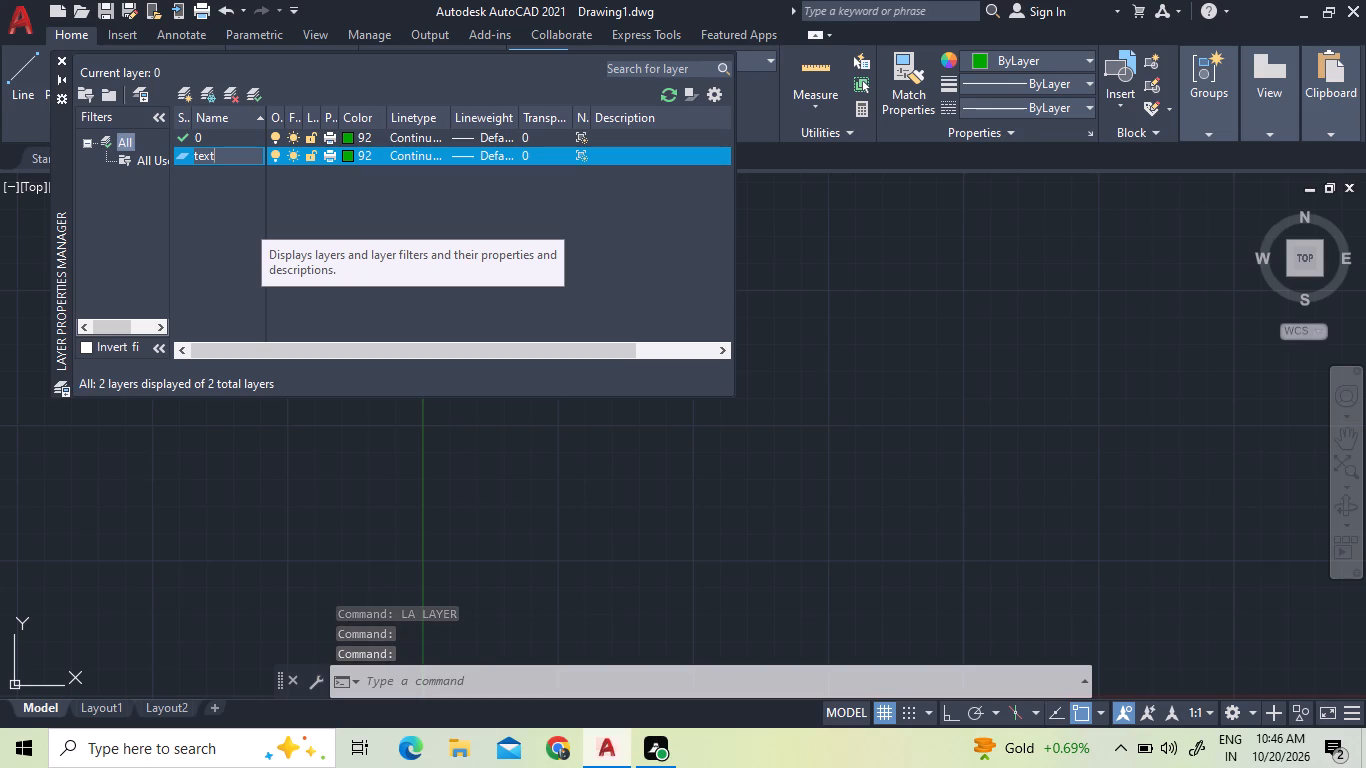
pyautogui.click(350, 157)
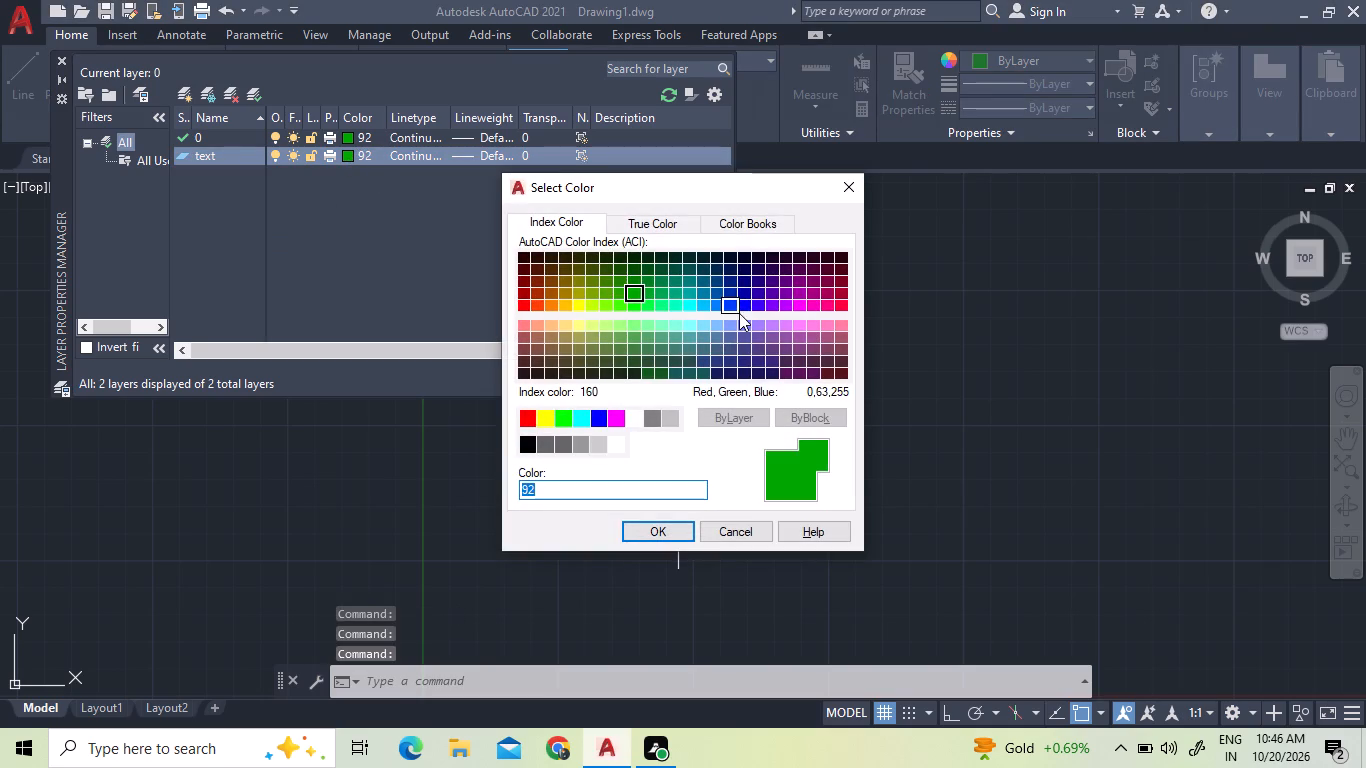
pyautogui.click(749, 303)
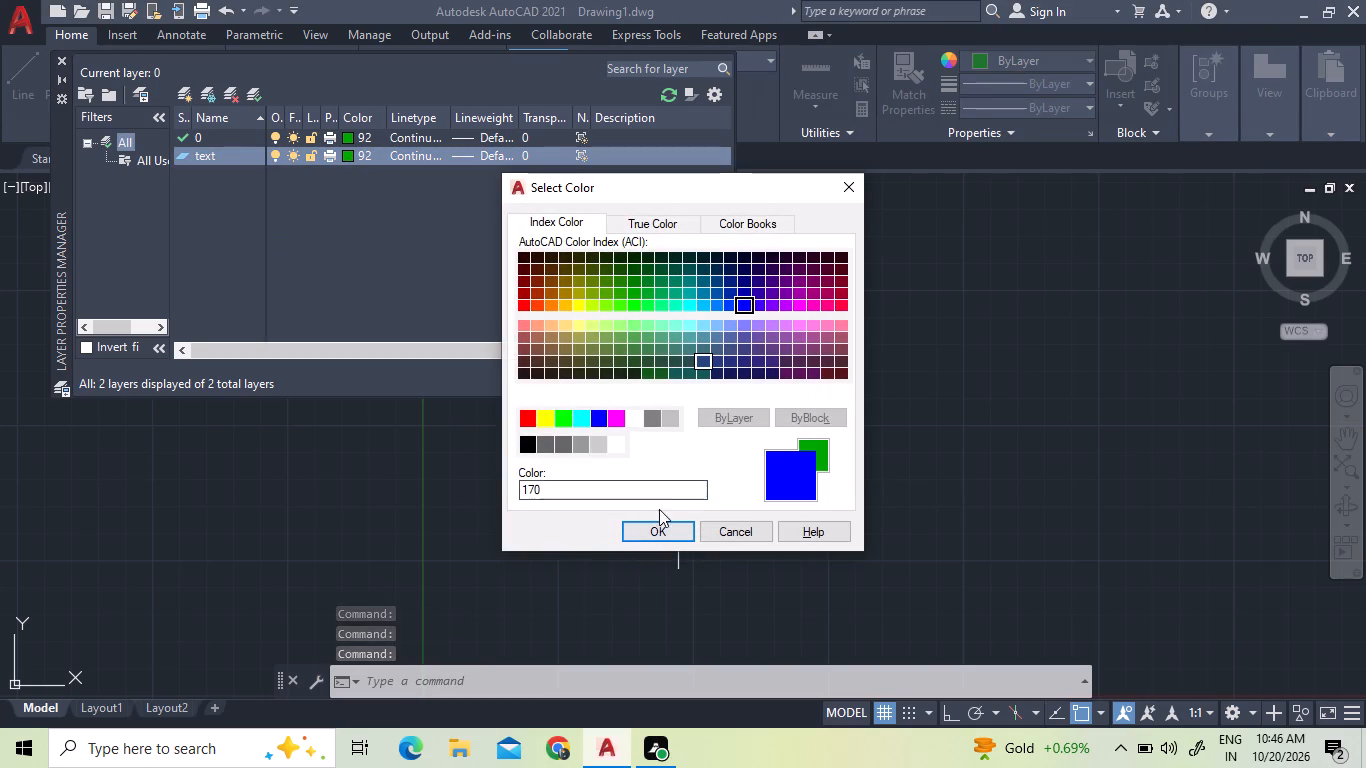
pyautogui.click(661, 529)
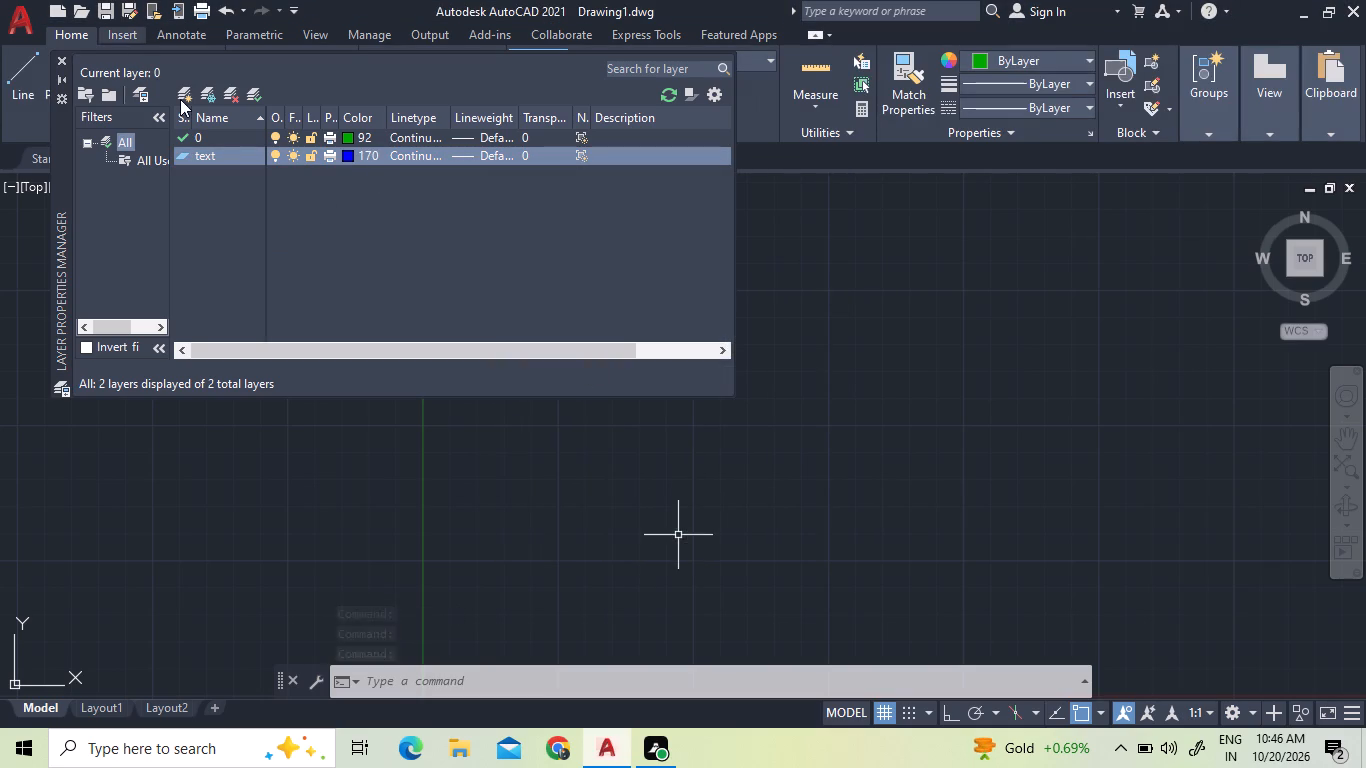
# Create a layer named dimension and give it yellow, index colour 50.
pyautogui.click(180, 95)
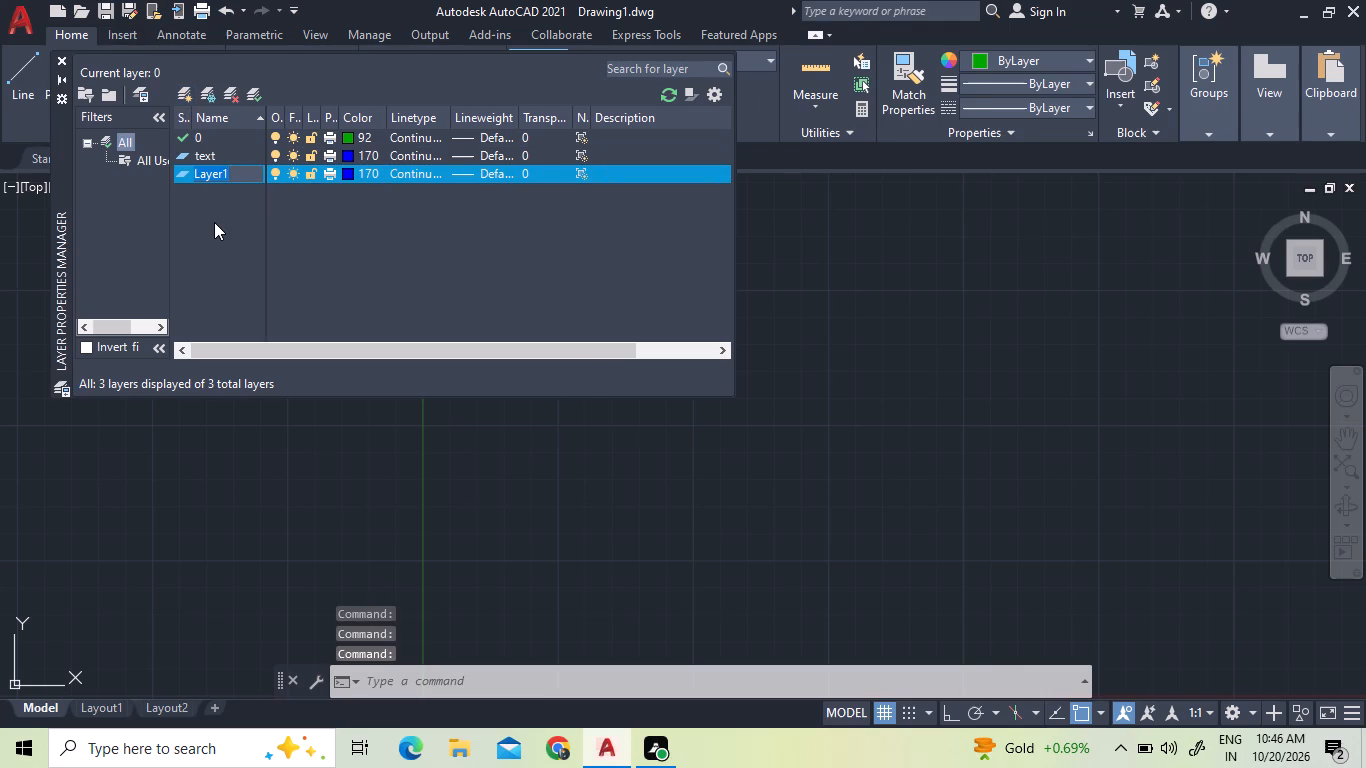
pyautogui.write('dimens')
pyautogui.write('iom')
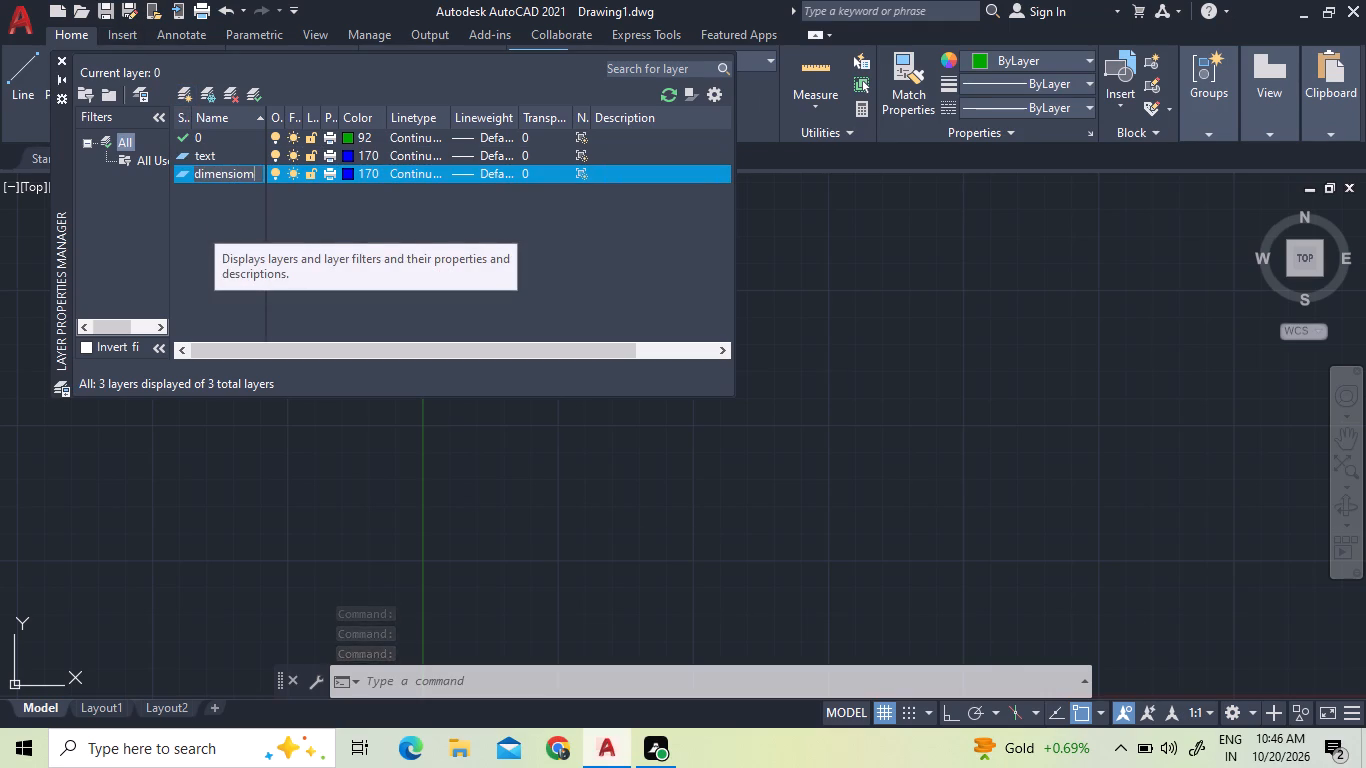
pyautogui.press('BackSpace')
pyautogui.press('n')
pyautogui.press('Return')
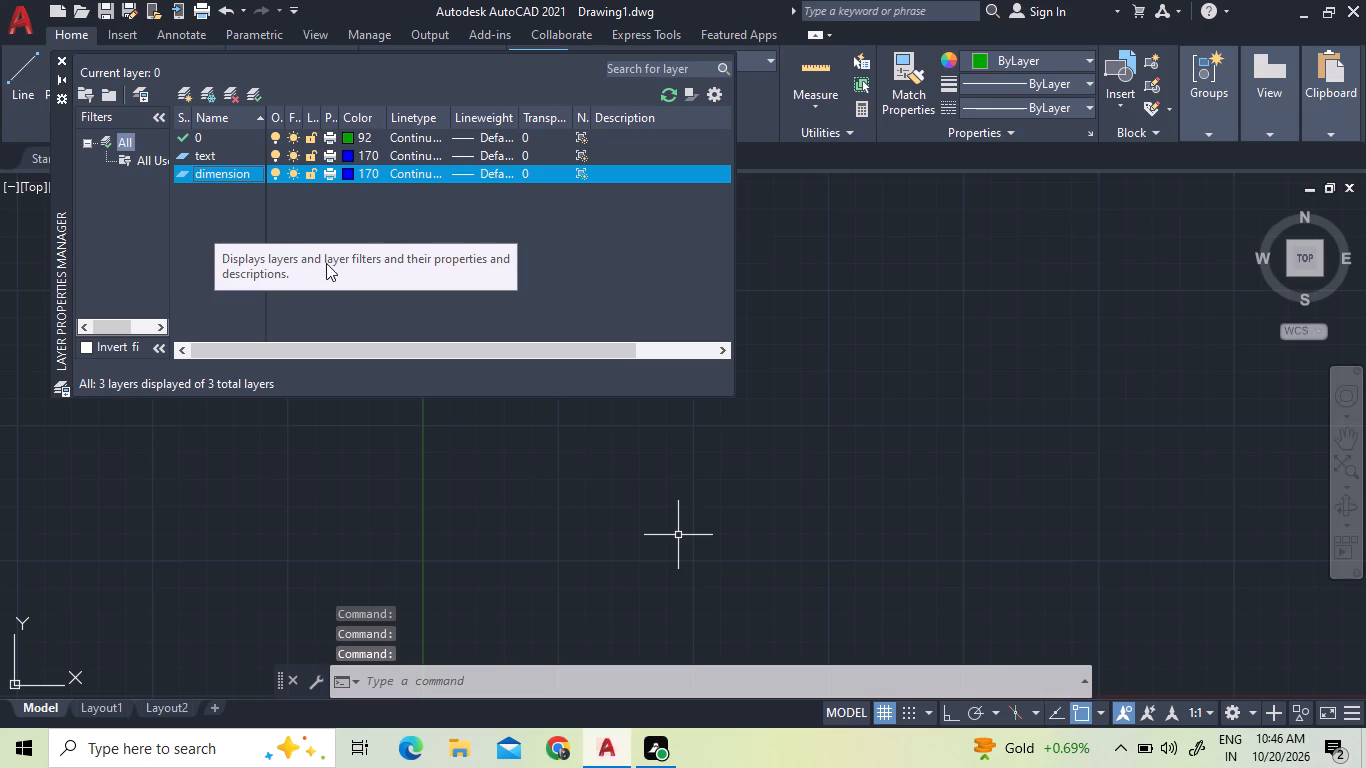
pyautogui.click(346, 176)
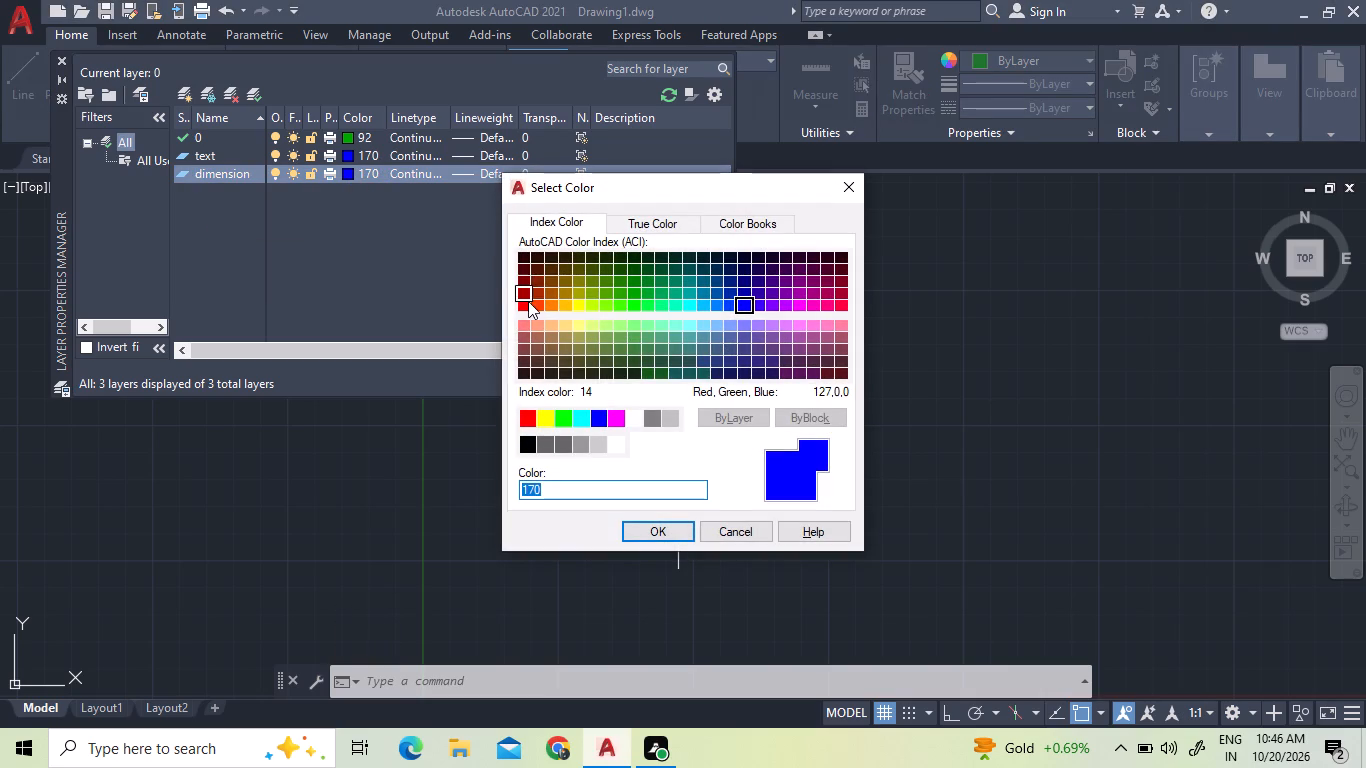
pyautogui.click(579, 304)
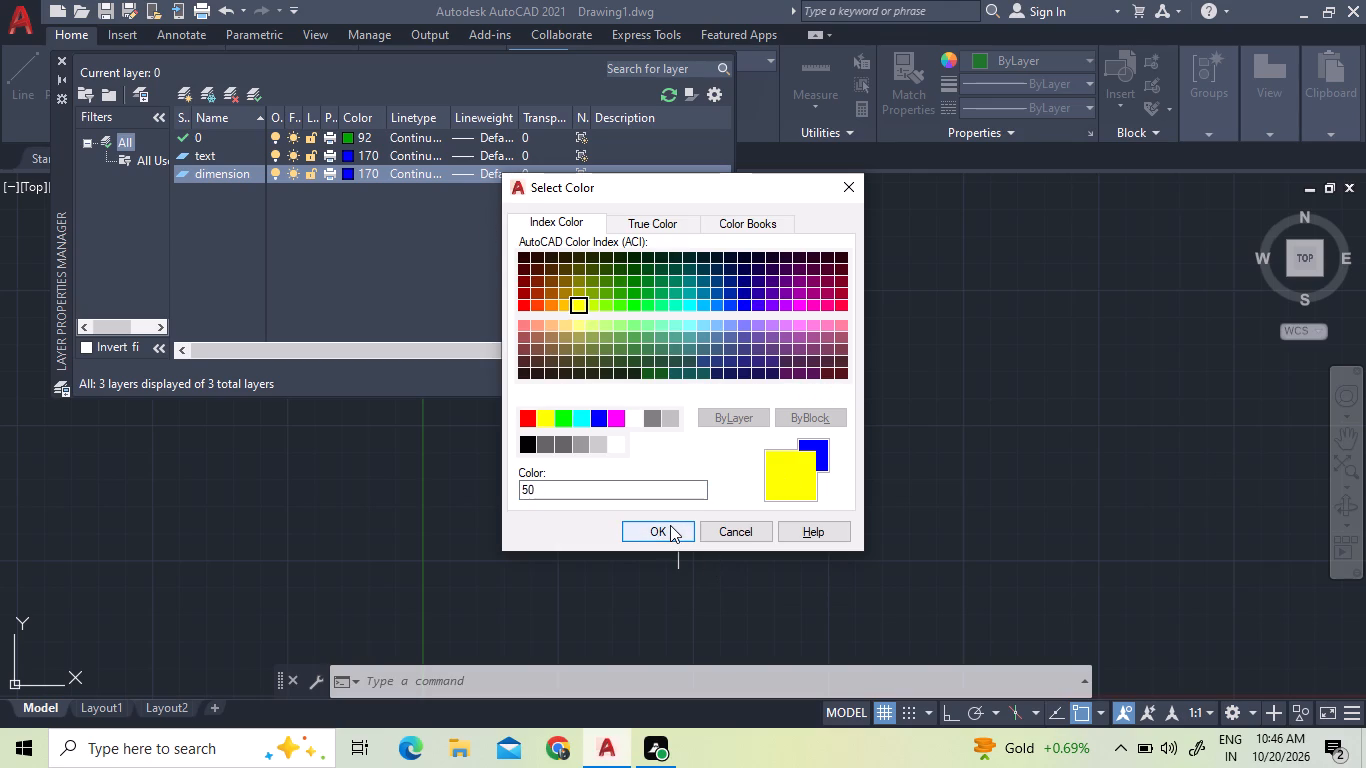
pyautogui.click(670, 525)
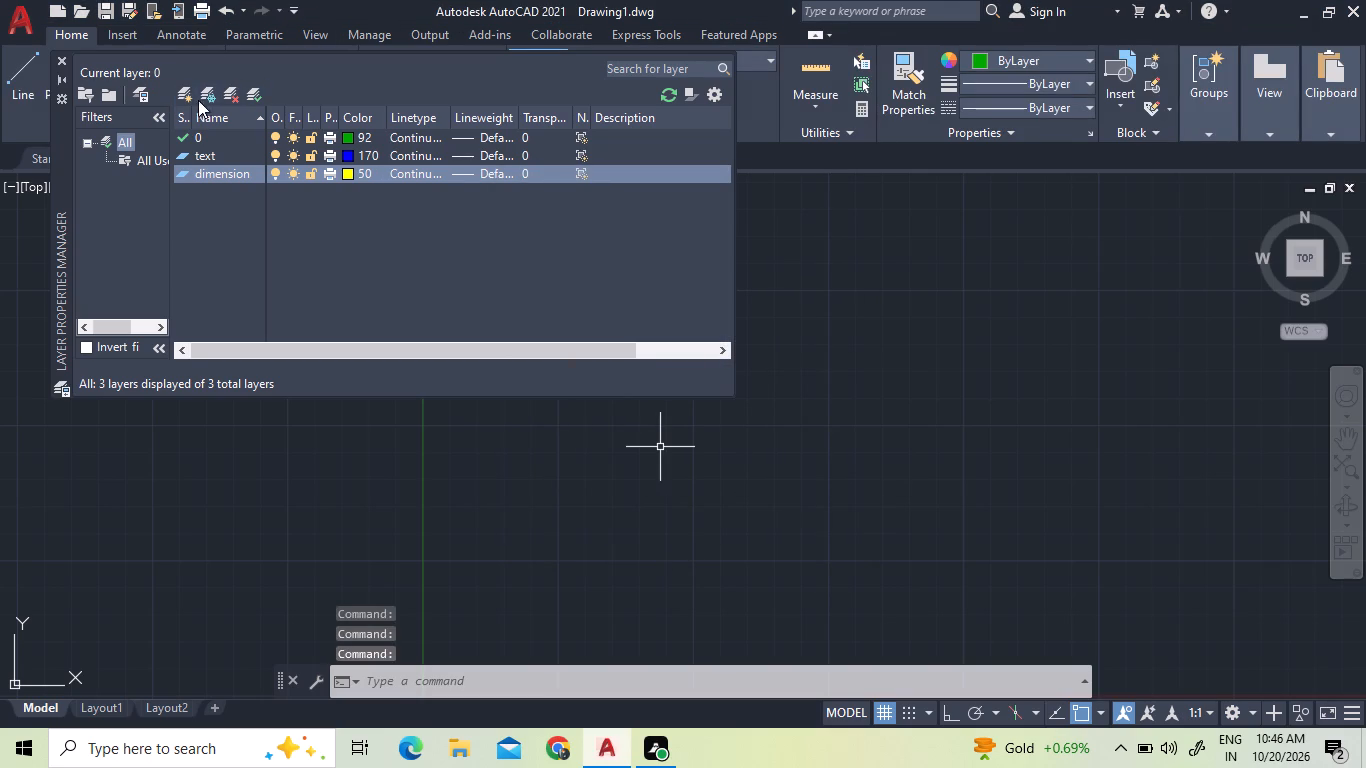
# Create a layer named door and give it magenta, index colour 210.
pyautogui.click(181, 100)
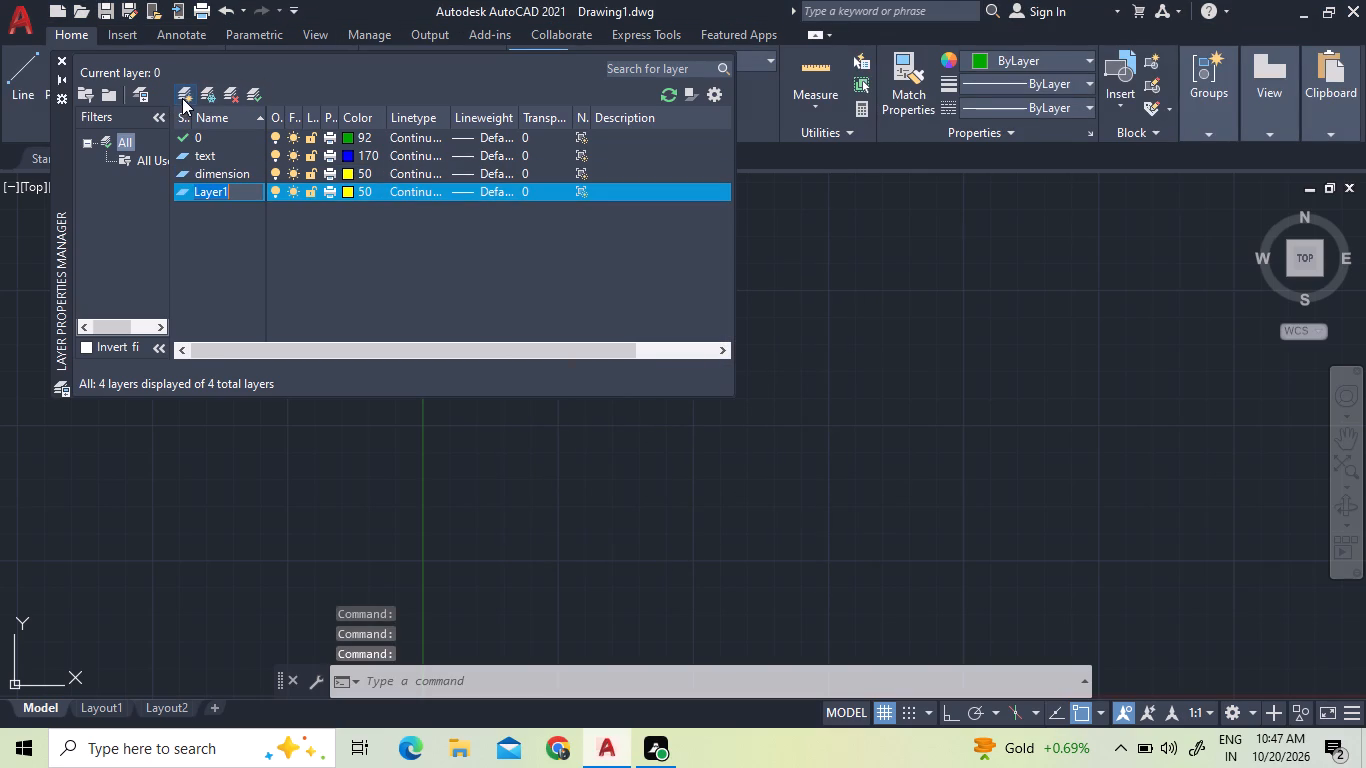
pyautogui.press('d')
pyautogui.write('oor')
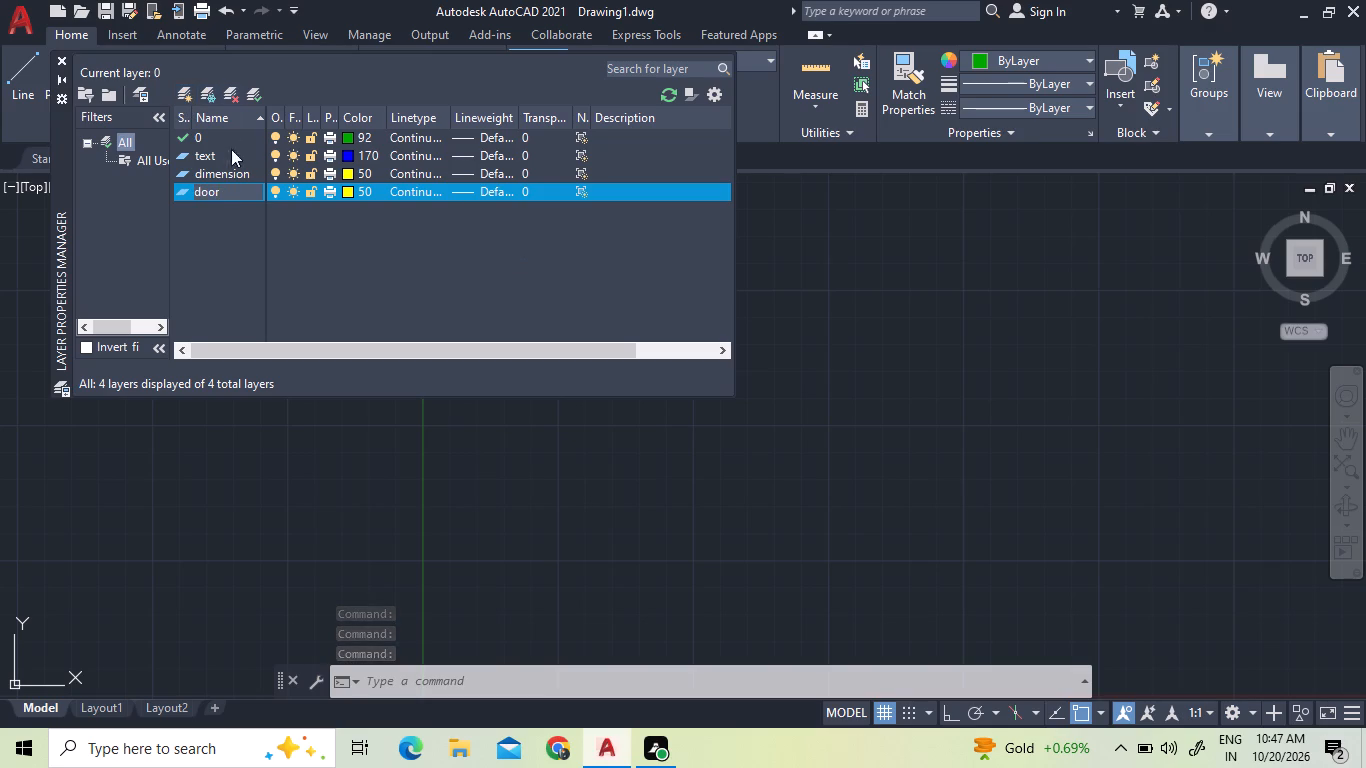
pyautogui.click(349, 189)
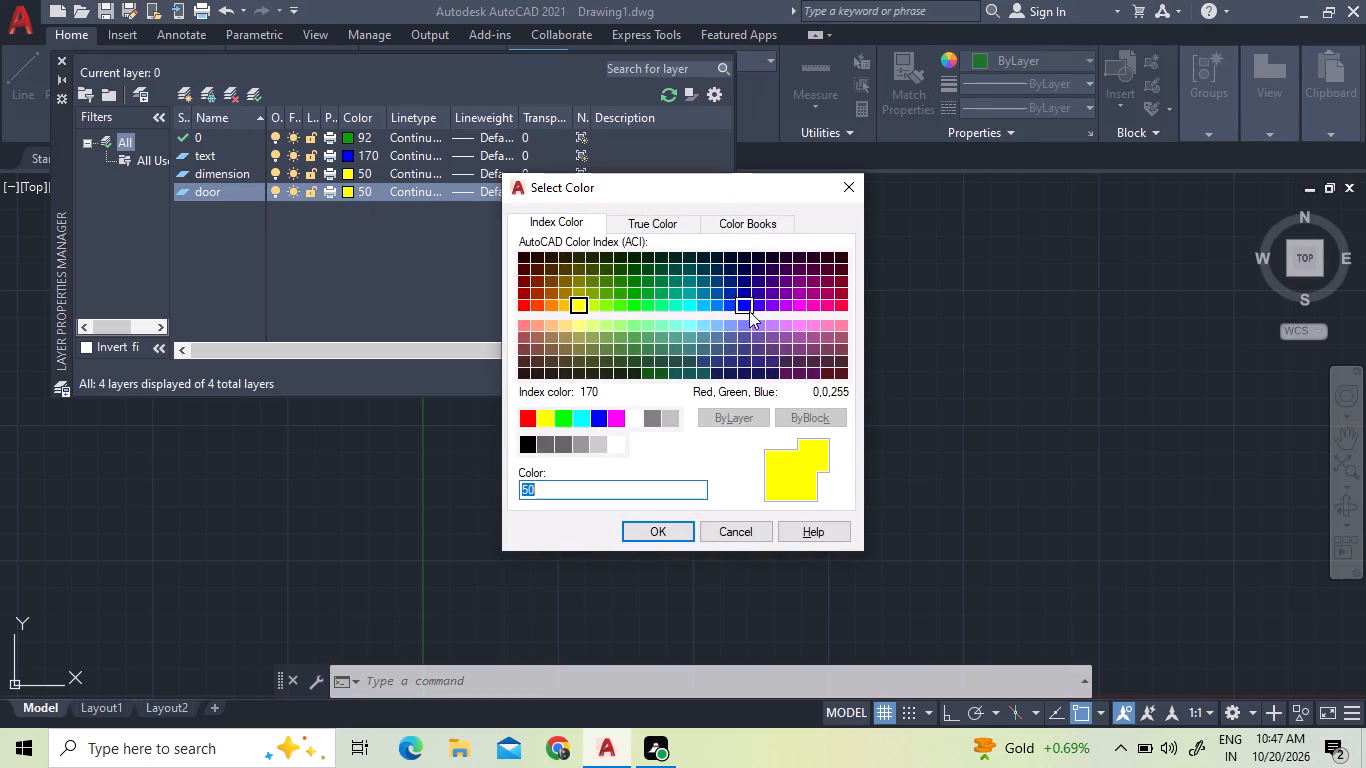
pyautogui.click(808, 308)
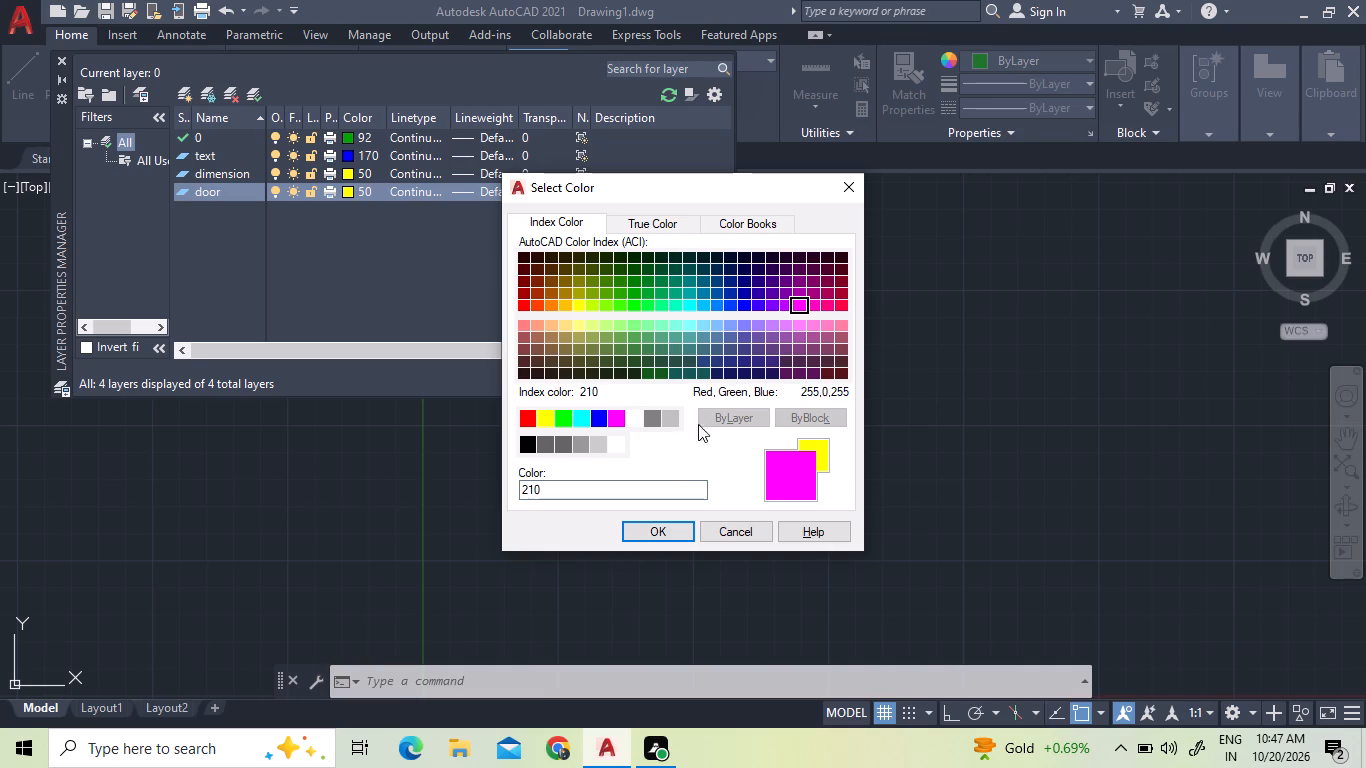
pyautogui.click(676, 525)
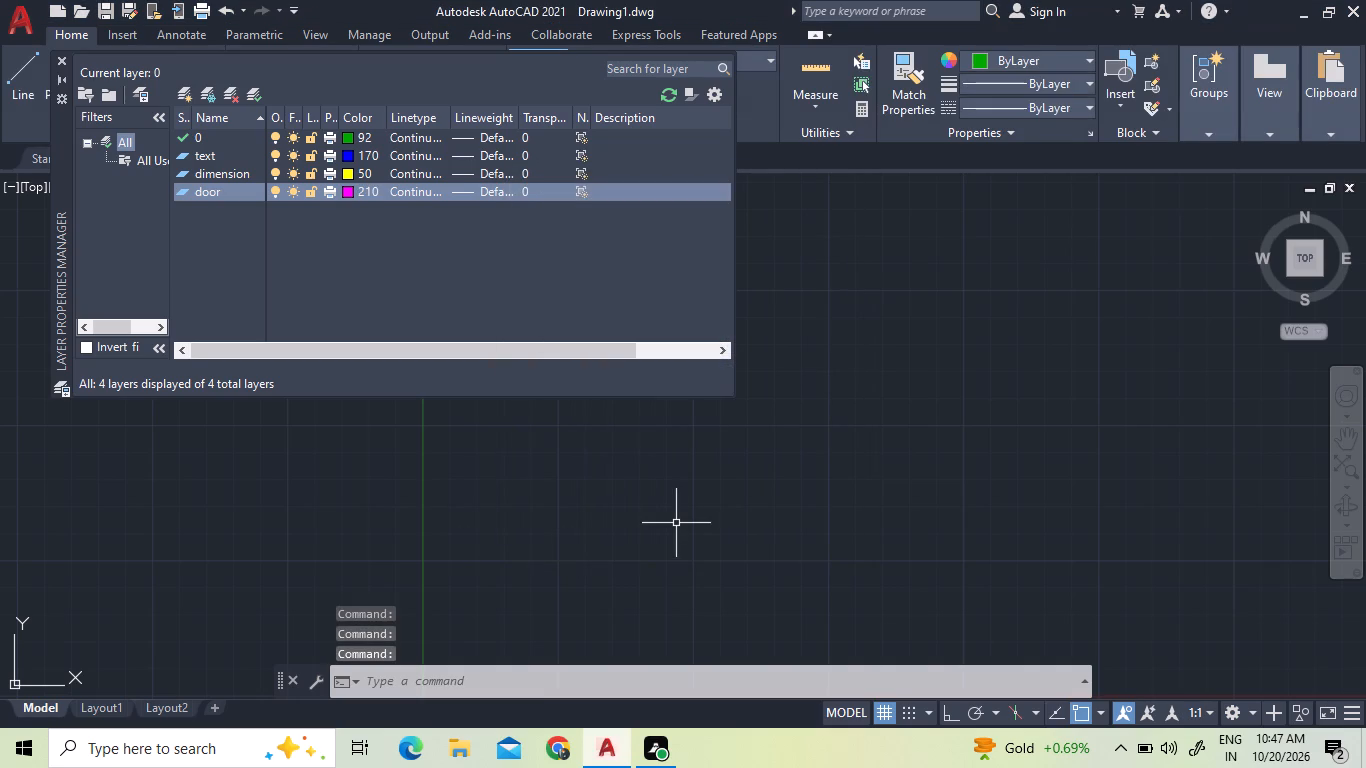
# Create a layer named stair and give it dark red, index colour 239.
pyautogui.click(182, 96)
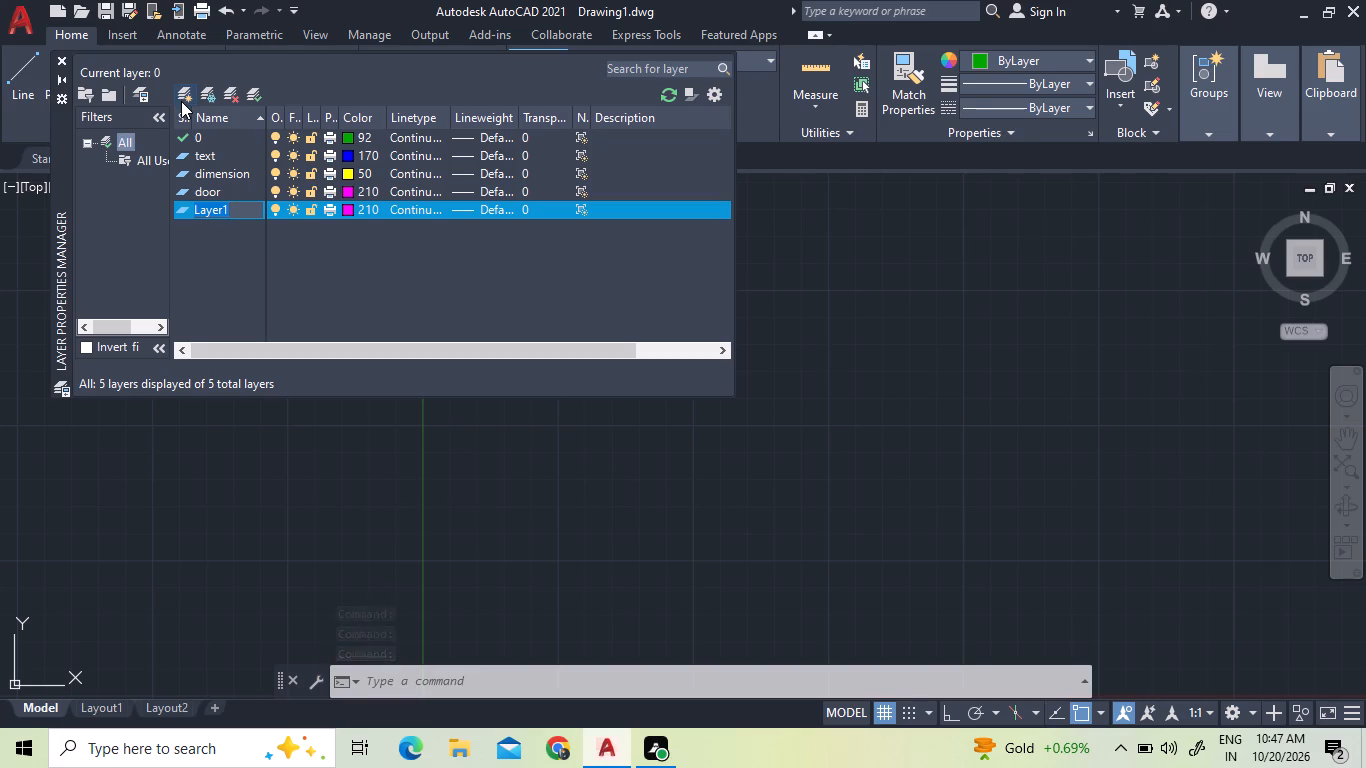
pyautogui.write('sta')
pyautogui.write('ir')
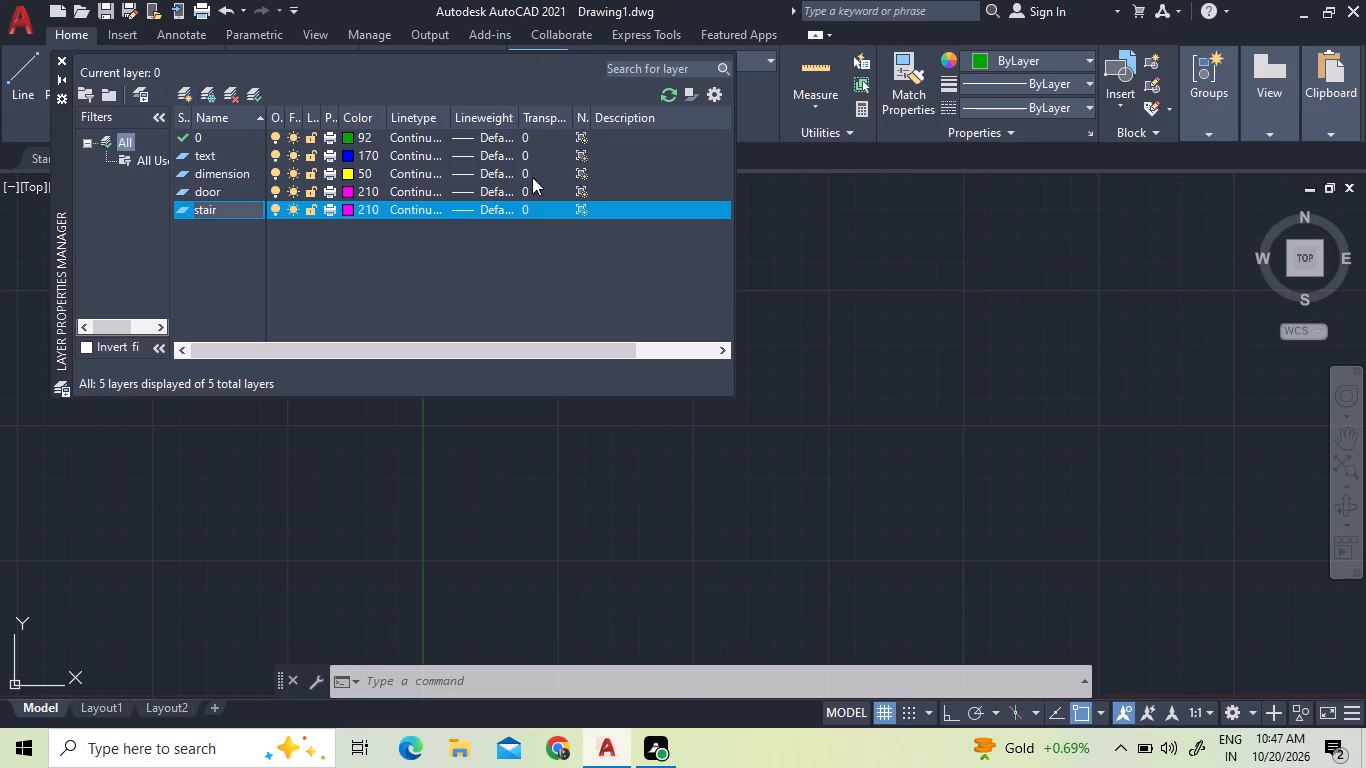
pyautogui.click(345, 210)
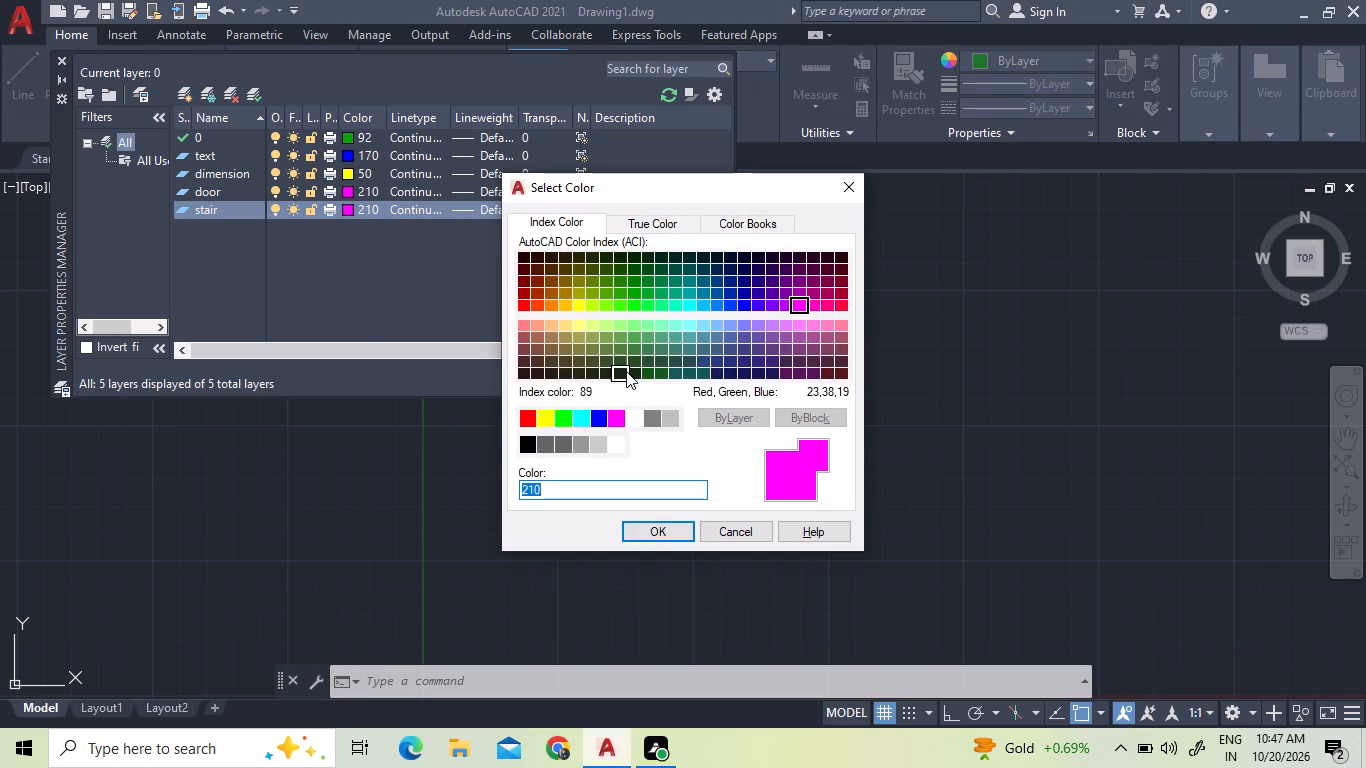
pyautogui.click(746, 375)
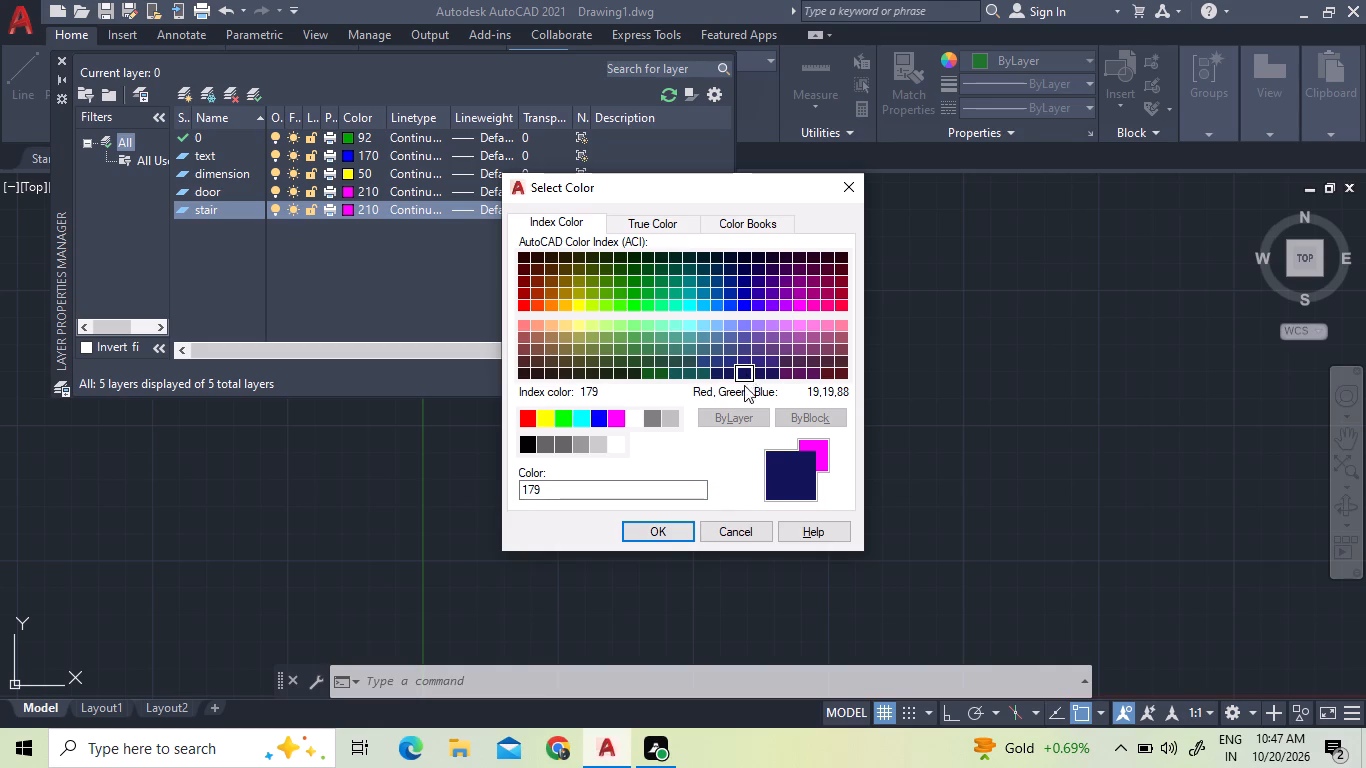
pyautogui.click(829, 375)
pyautogui.click(673, 533)
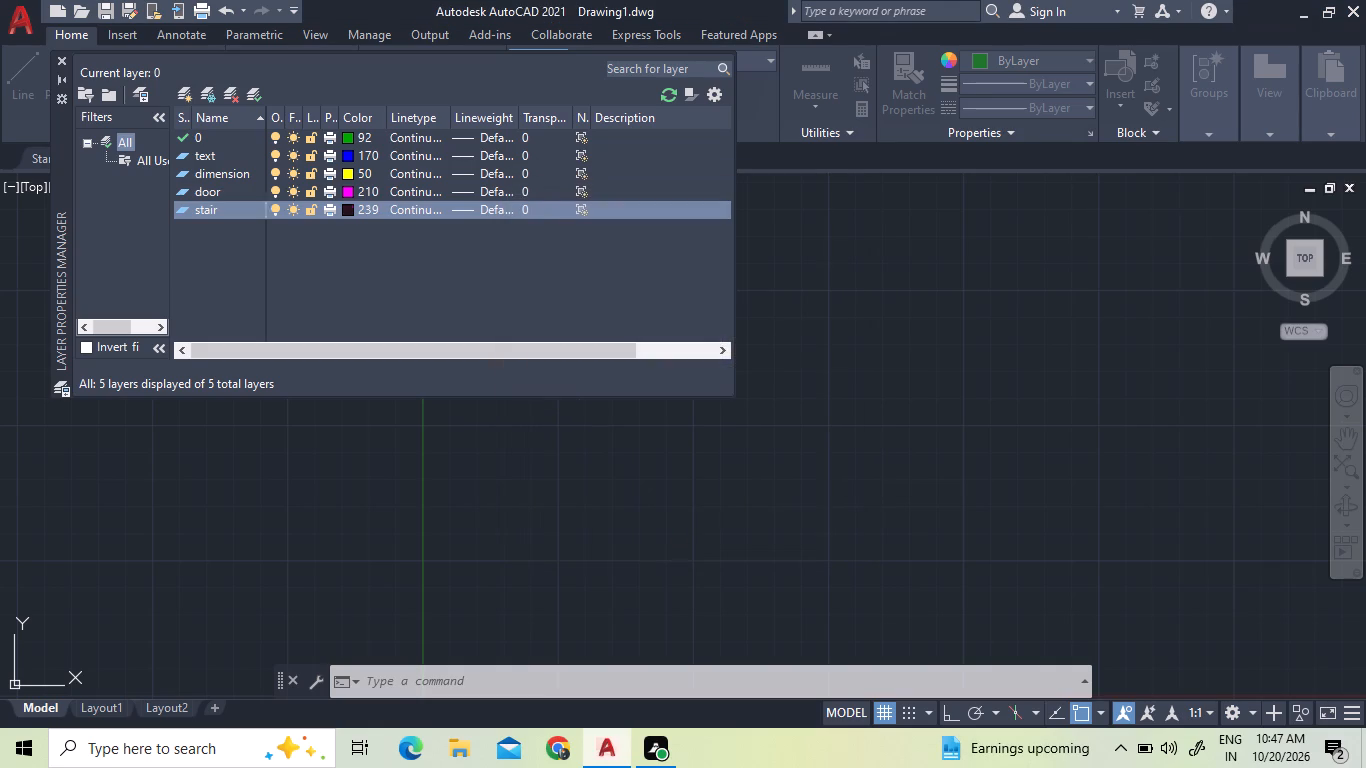
# Set the stair layer's colour to dark red, index colour 249.
pyautogui.click(346, 210)
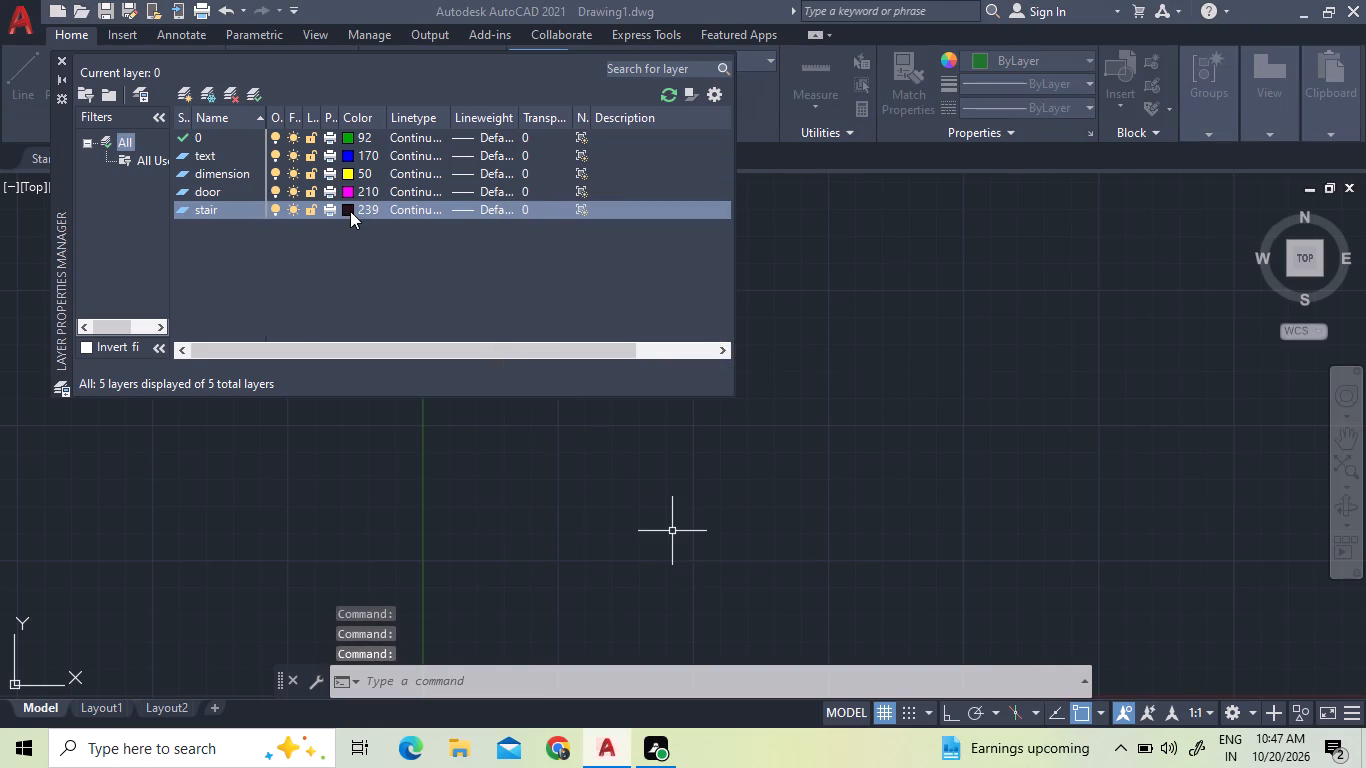
pyautogui.click(848, 374)
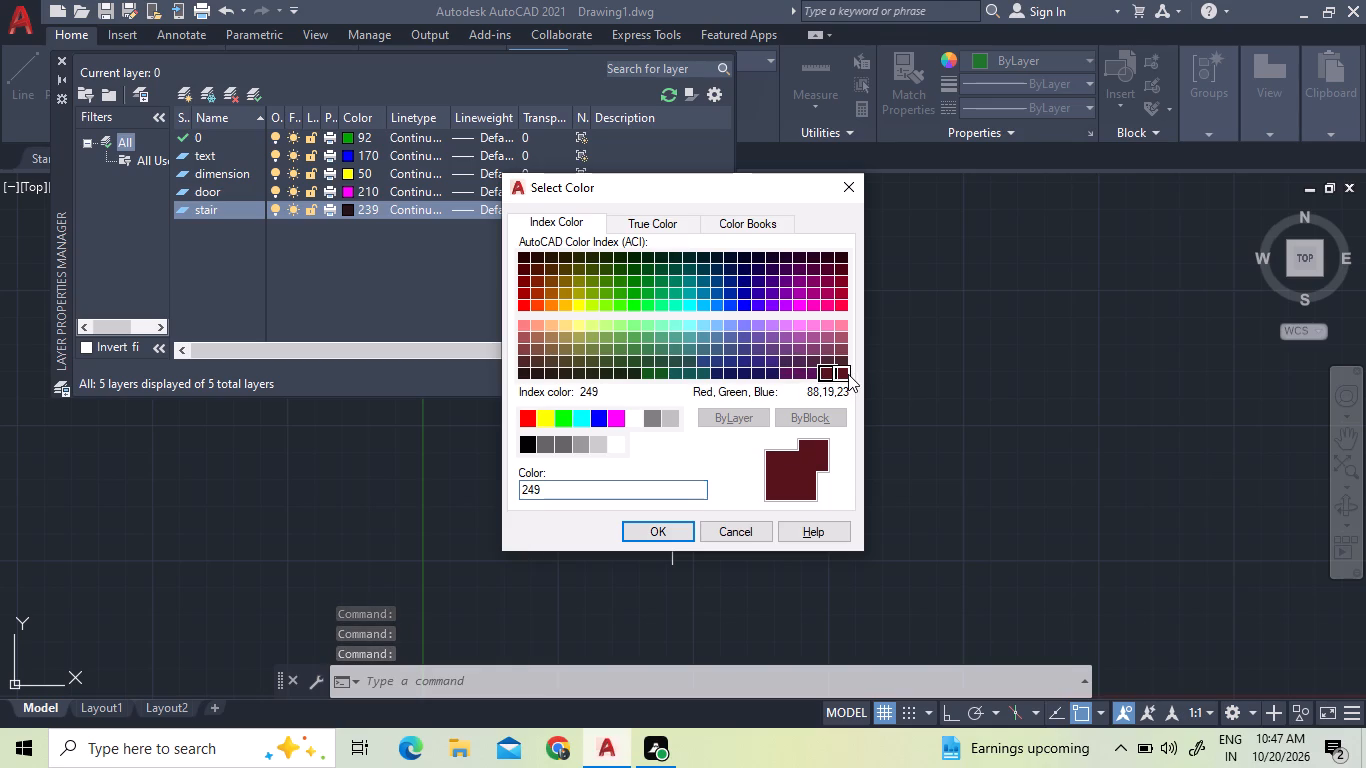
pyautogui.click(670, 530)
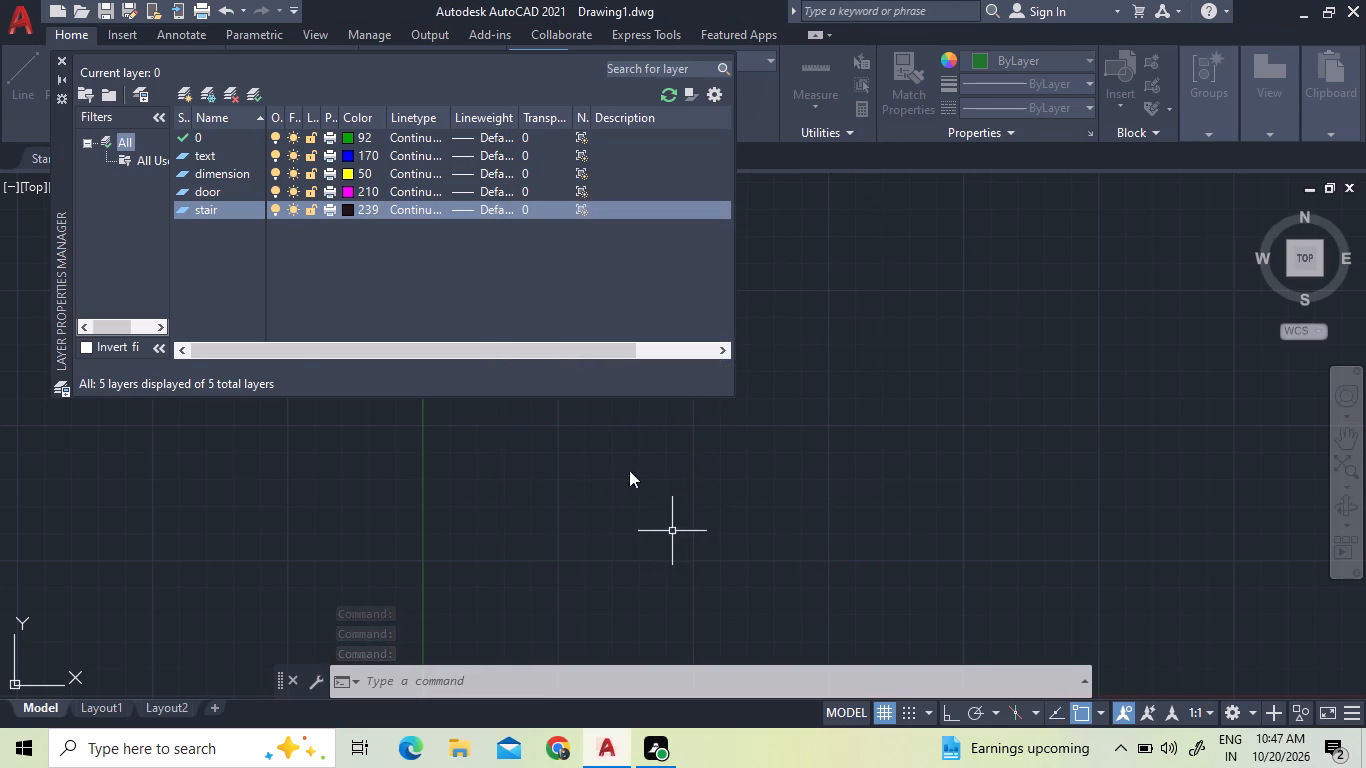
# Create a layer named window, give it dark brown, index colour 46, and close the layer manager.
pyautogui.click(192, 92)
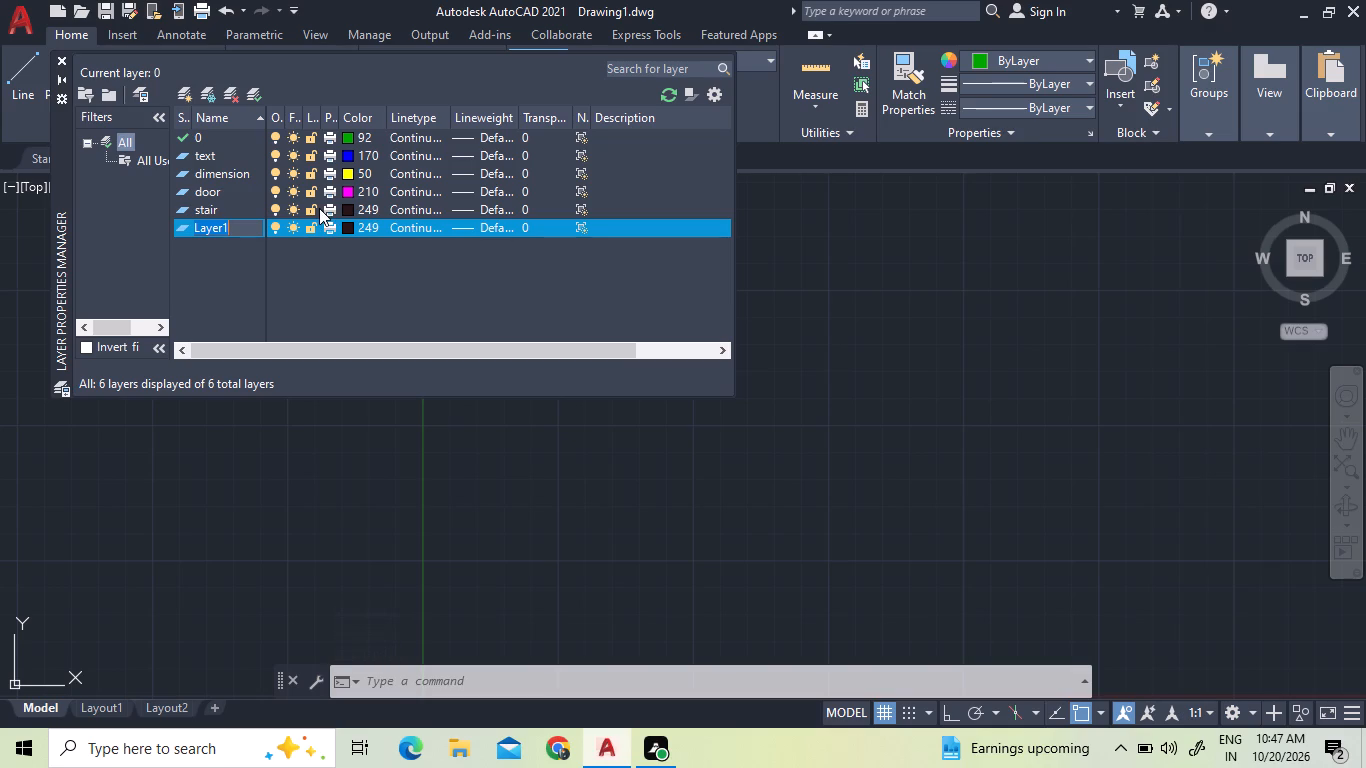
pyautogui.press('w')
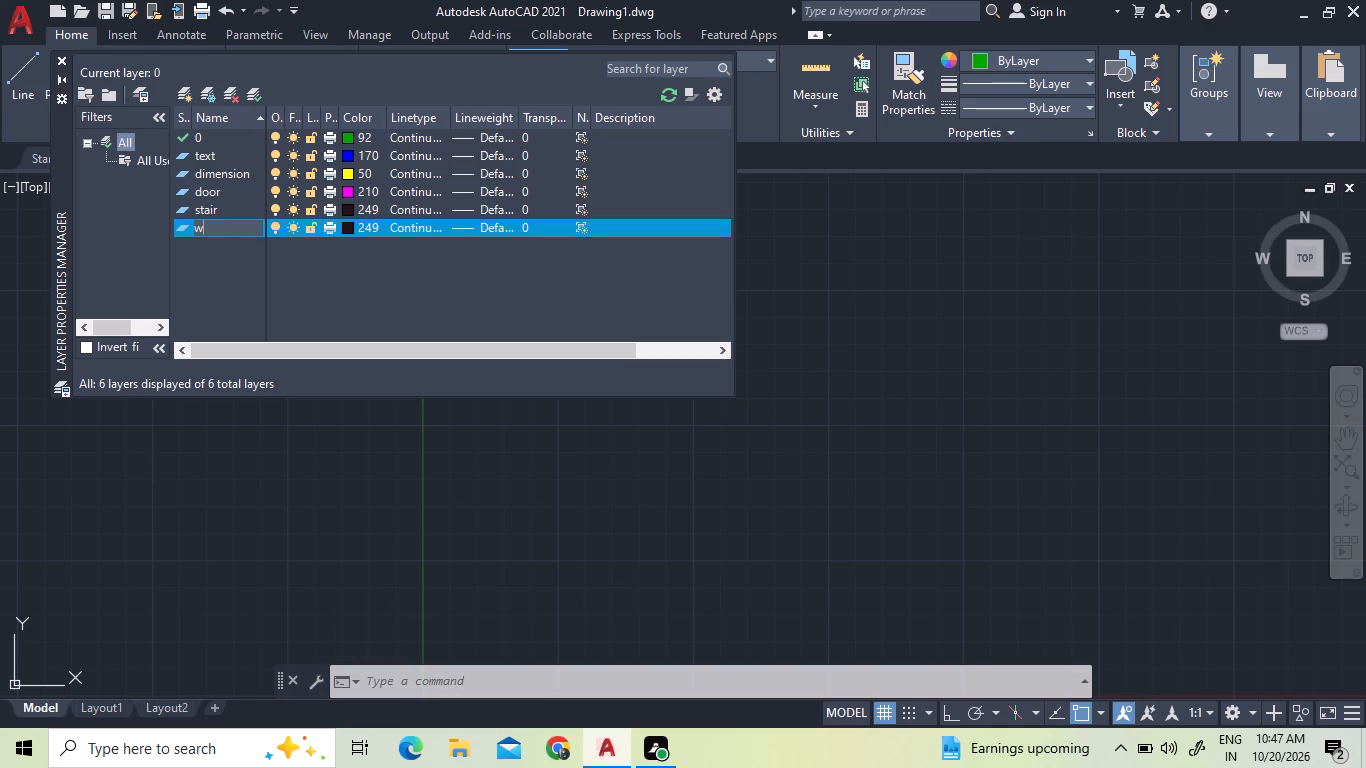
pyautogui.write('indow')
pyautogui.click(361, 227)
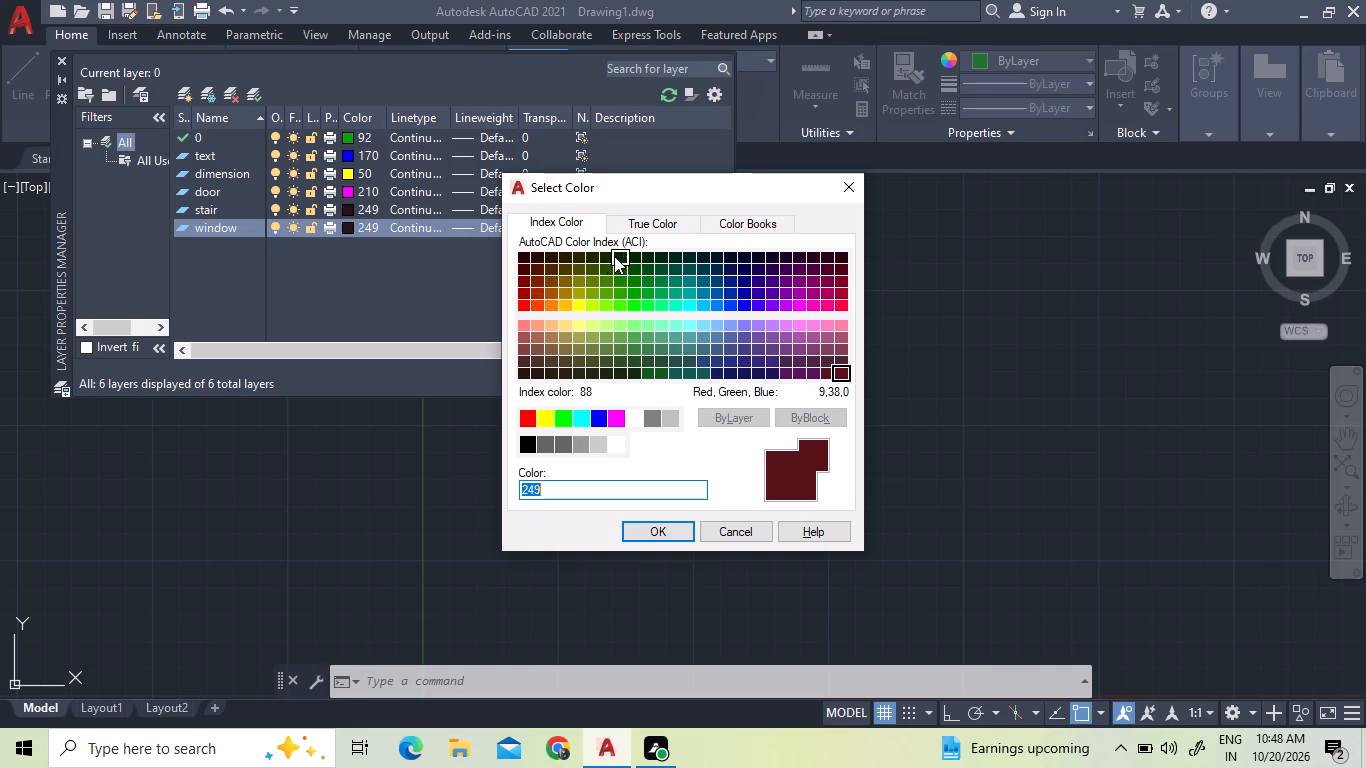
pyautogui.click(570, 273)
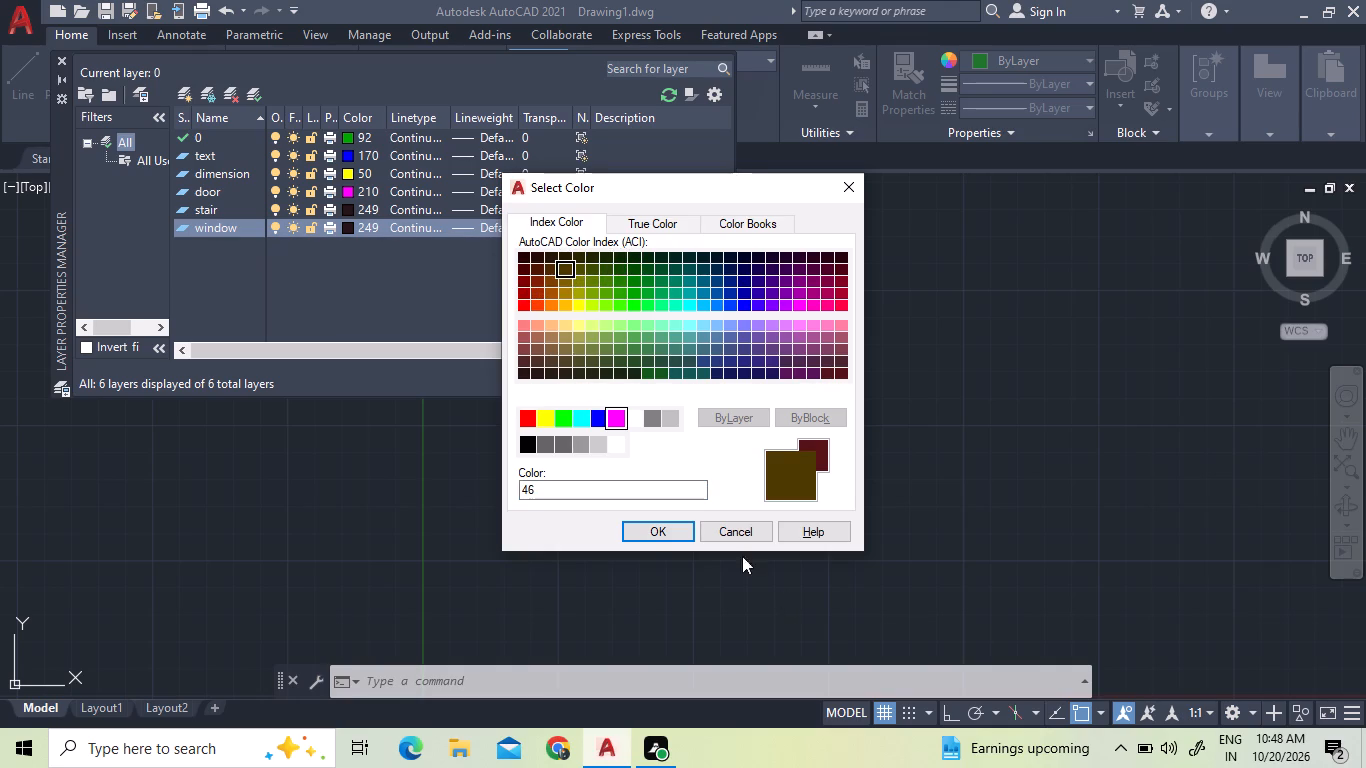
pyautogui.click(655, 532)
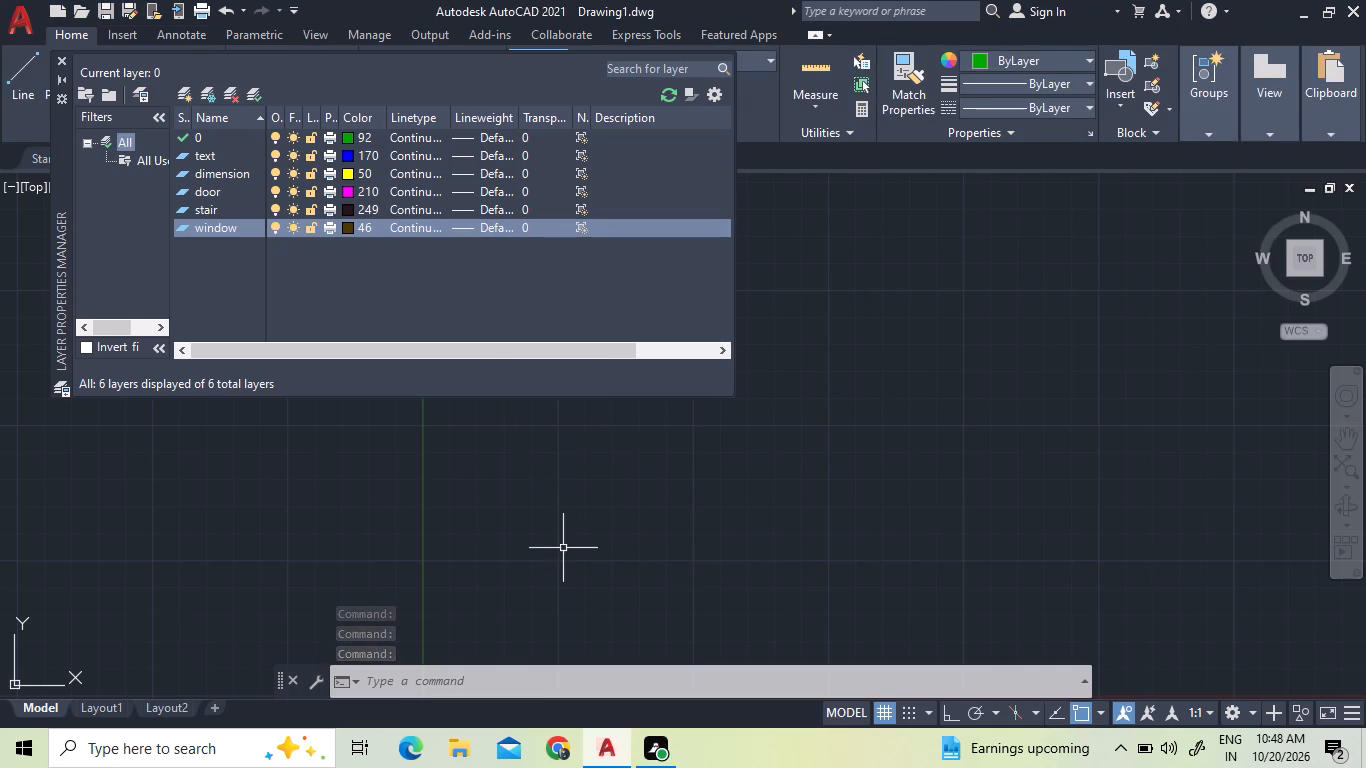
pyautogui.click(62, 54)
# Draw the outer wall outline on layer 0 as a rectangle with length 30' and width 47'.
pyautogui.click(663, 54)
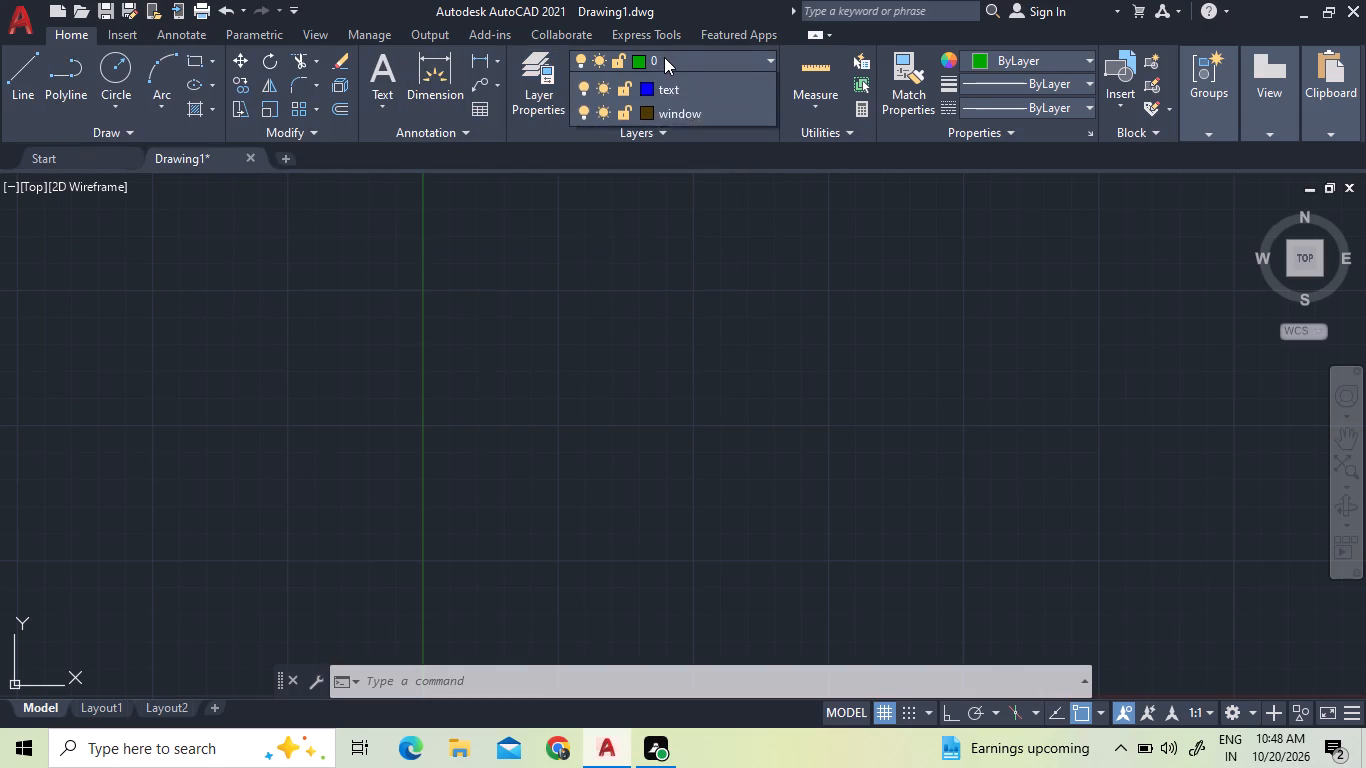
pyautogui.click(665, 78)
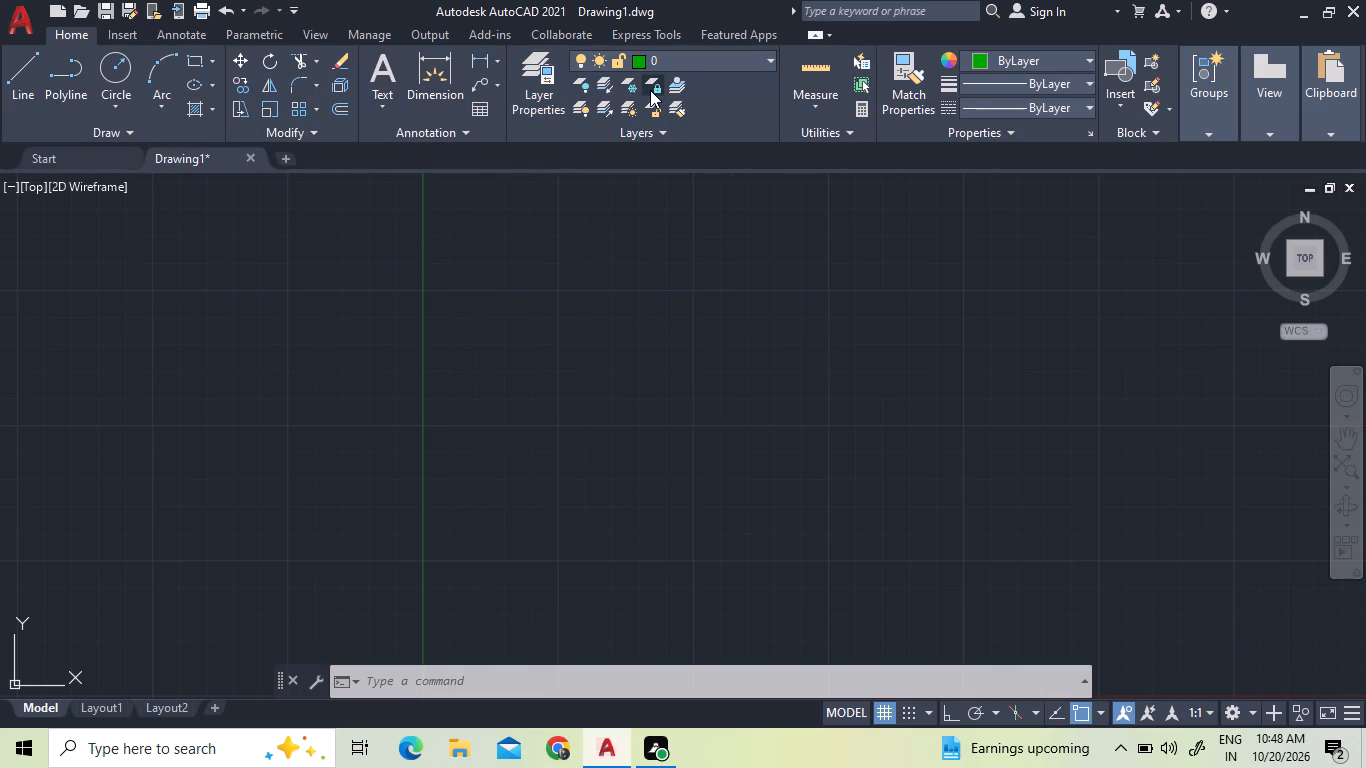
pyautogui.click(197, 55)
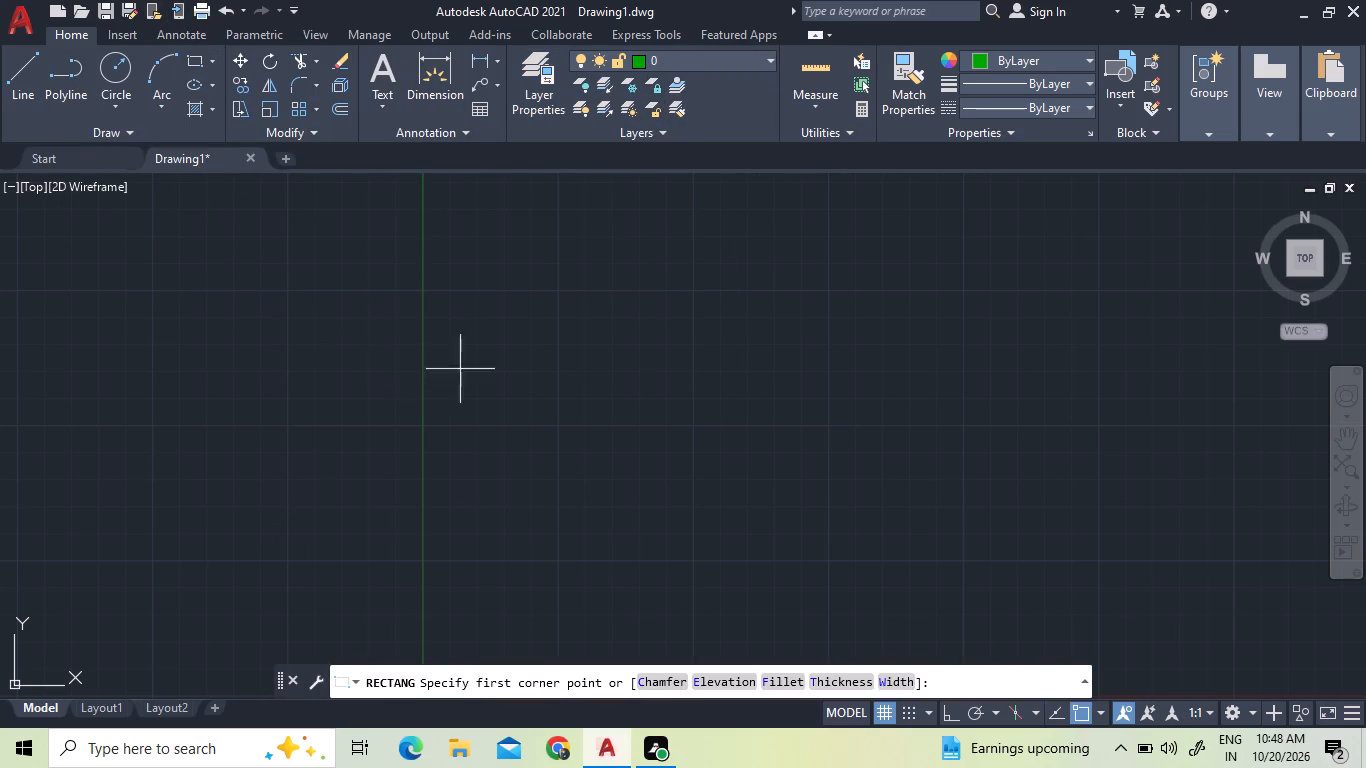
pyautogui.click(322, 280)
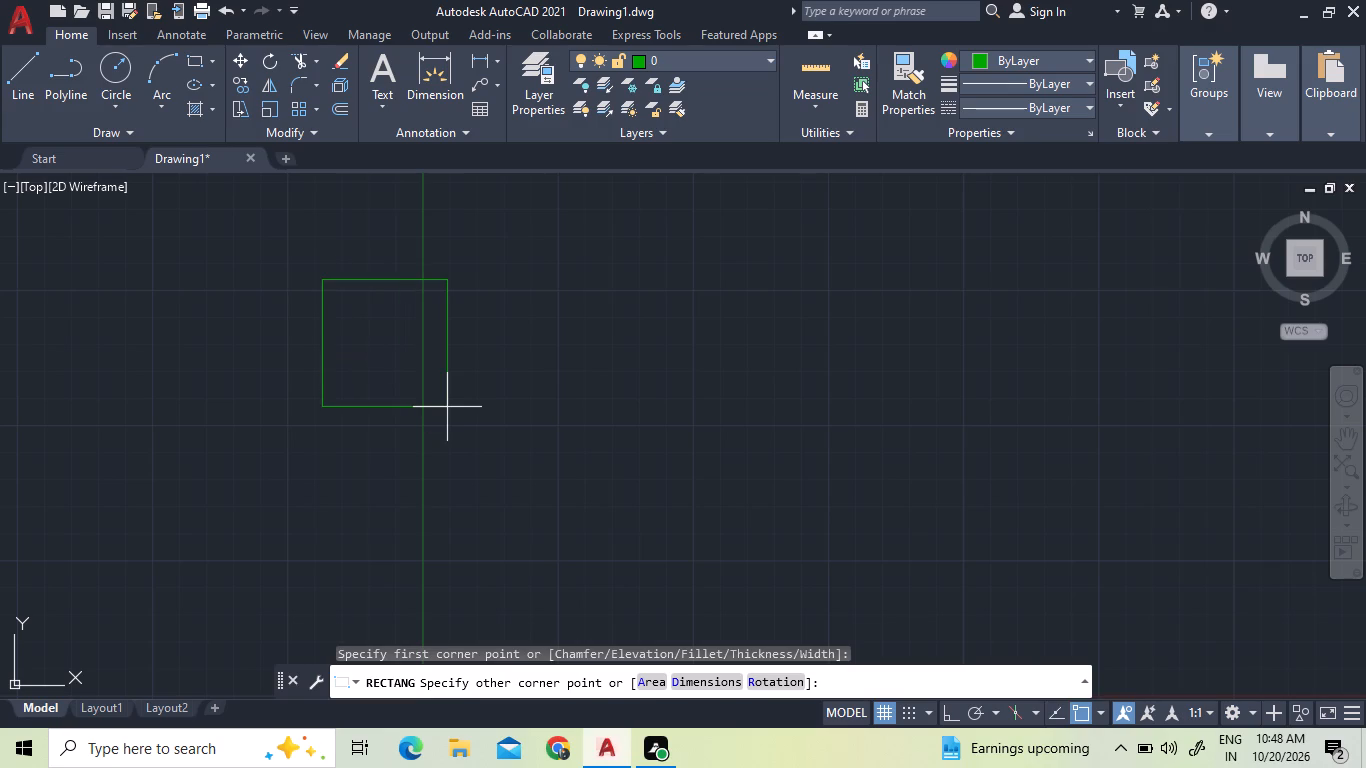
pyautogui.write('d')
pyautogui.press('space')
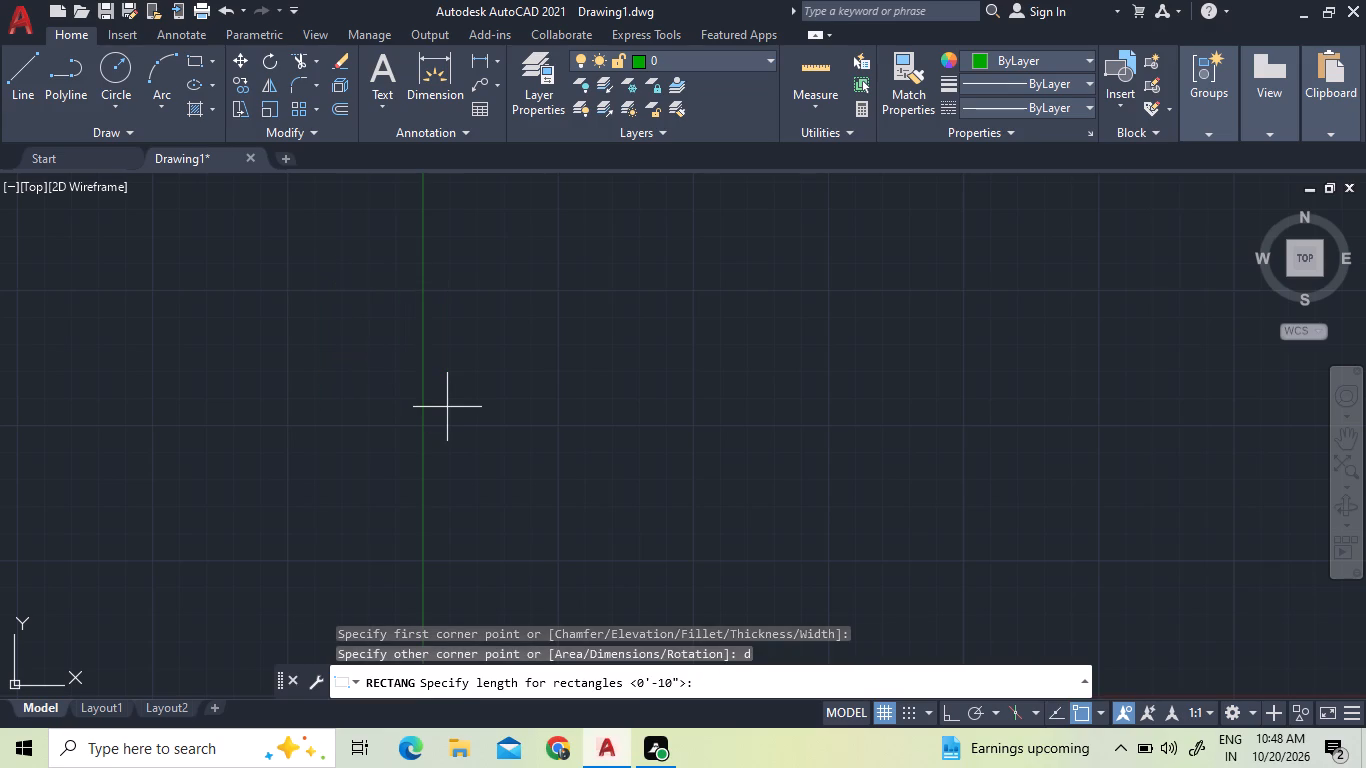
pyautogui.write("30'")
pyautogui.press('Return')
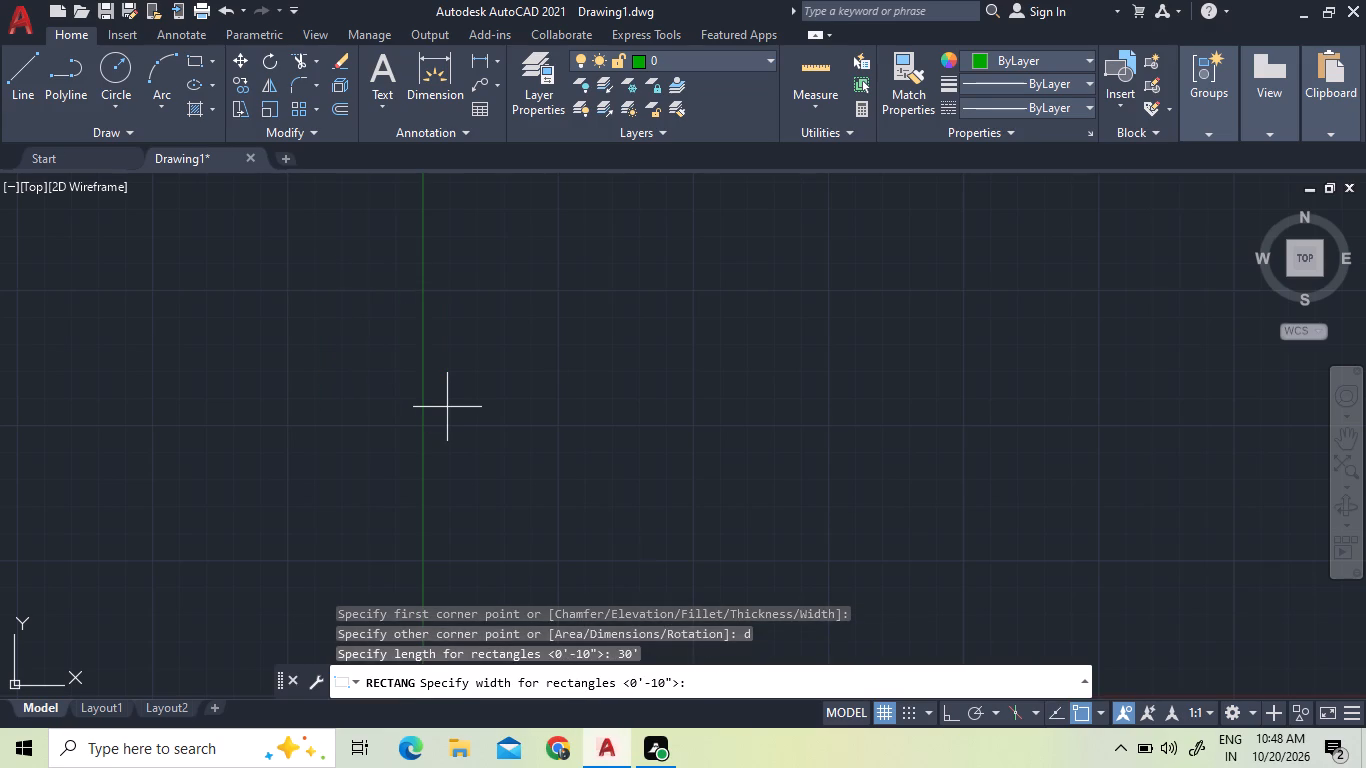
pyautogui.write("47'")
pyautogui.press('Return')
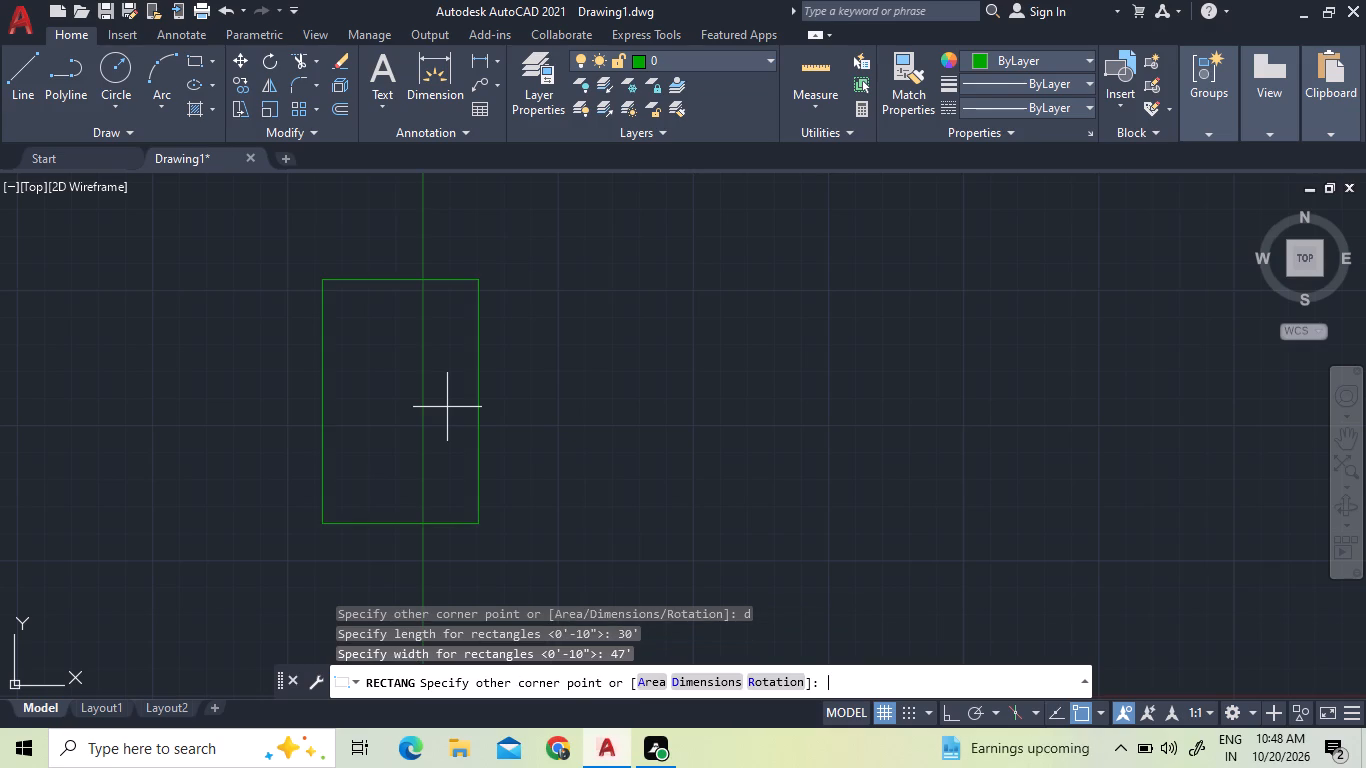
pyautogui.click(688, 414)
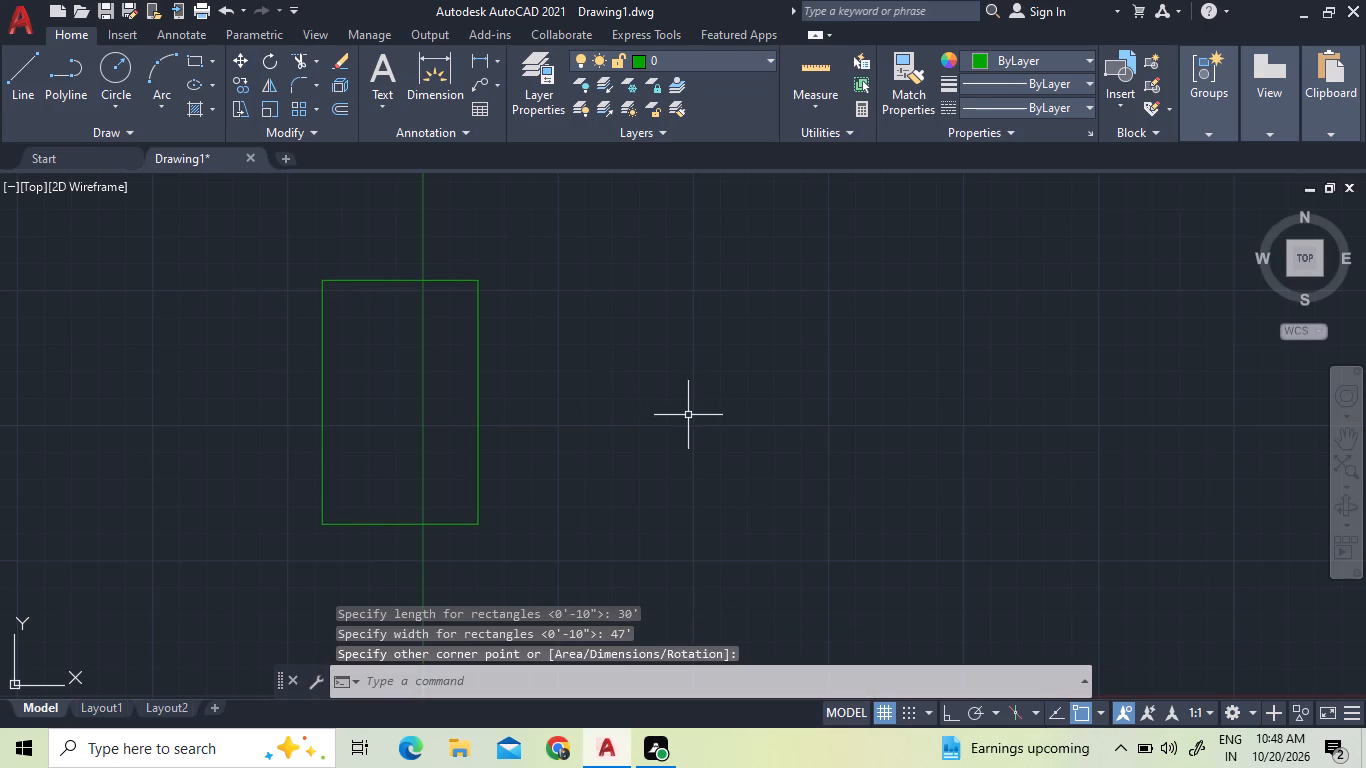
# Offset the 30' by 47' rectangle 9" to the inside to form the wall thickness.
pyautogui.click(600, 407)
pyautogui.click(453, 297)
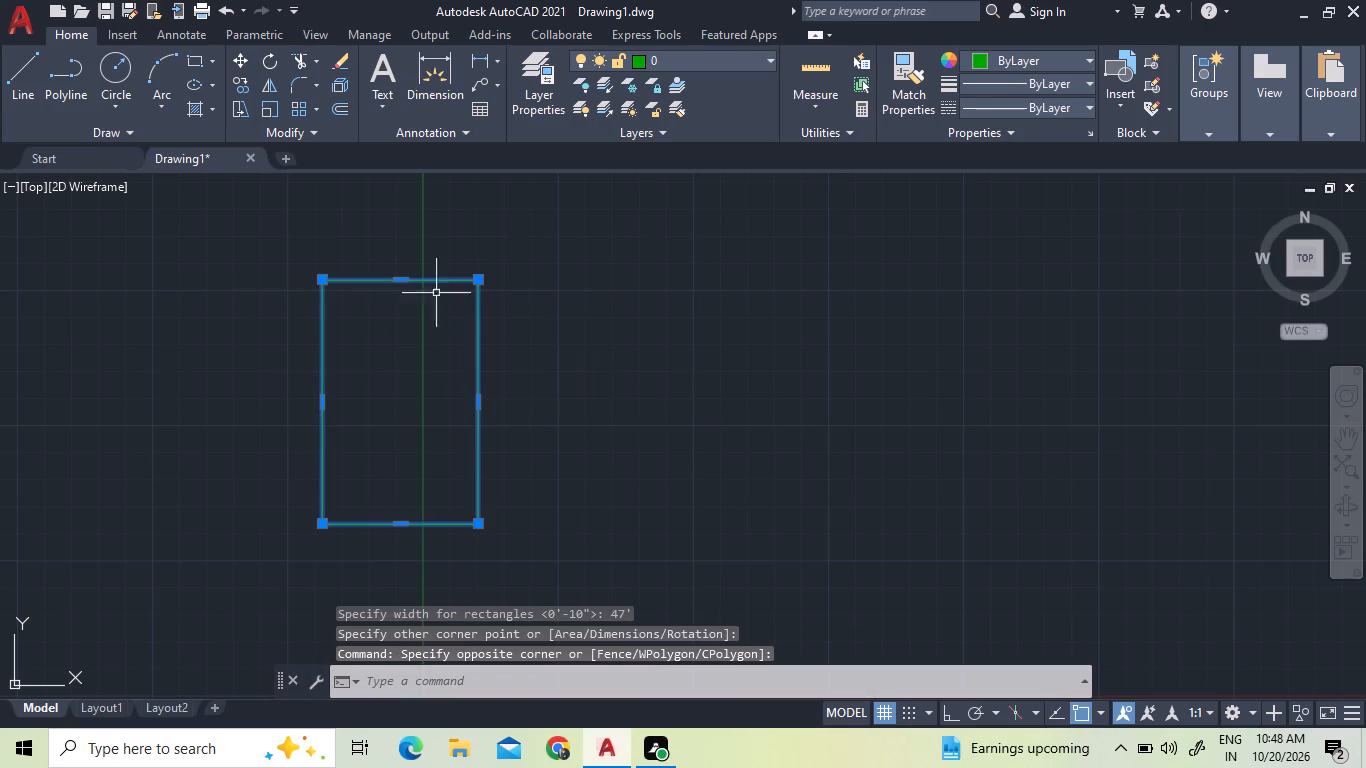
pyautogui.click(339, 109)
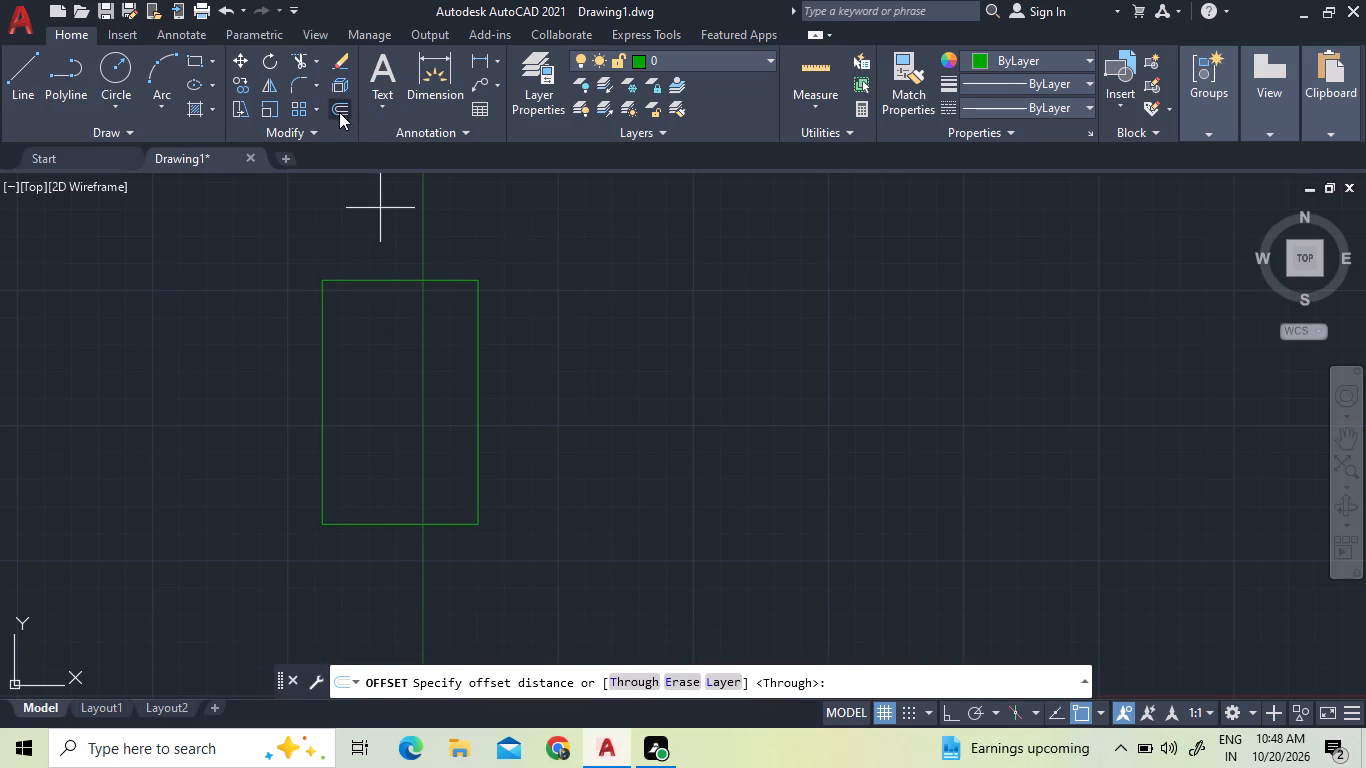
pyautogui.write('9"')
pyautogui.press('Return')
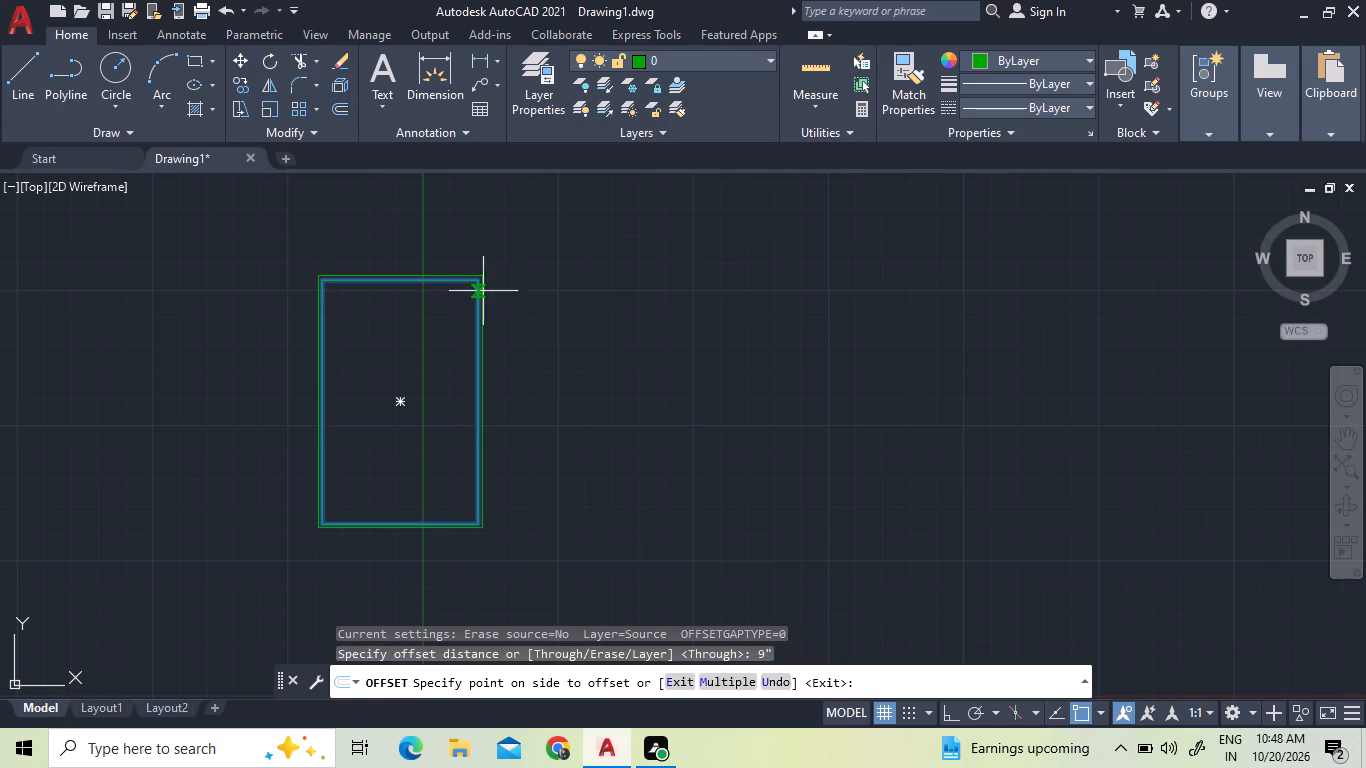
pyautogui.scroll(3, 450, 357)
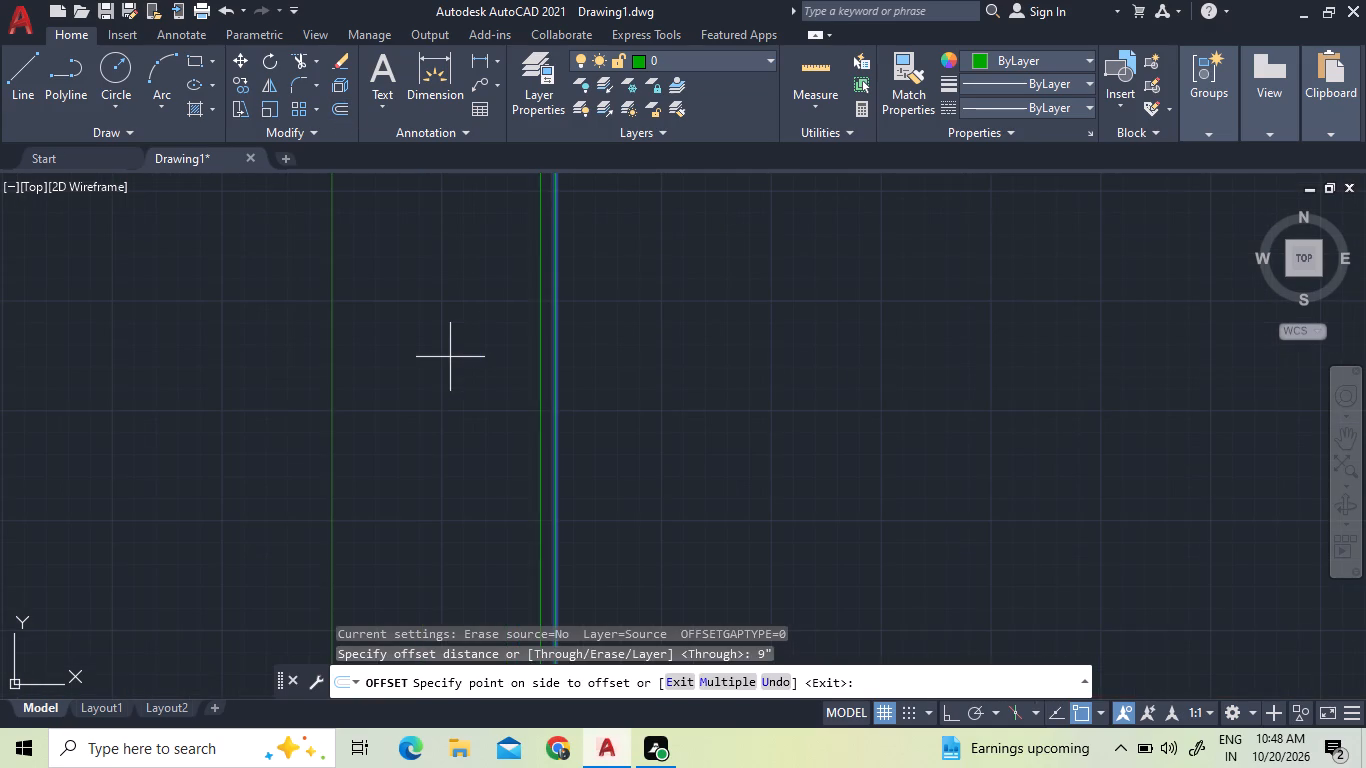
pyautogui.click(390, 343)
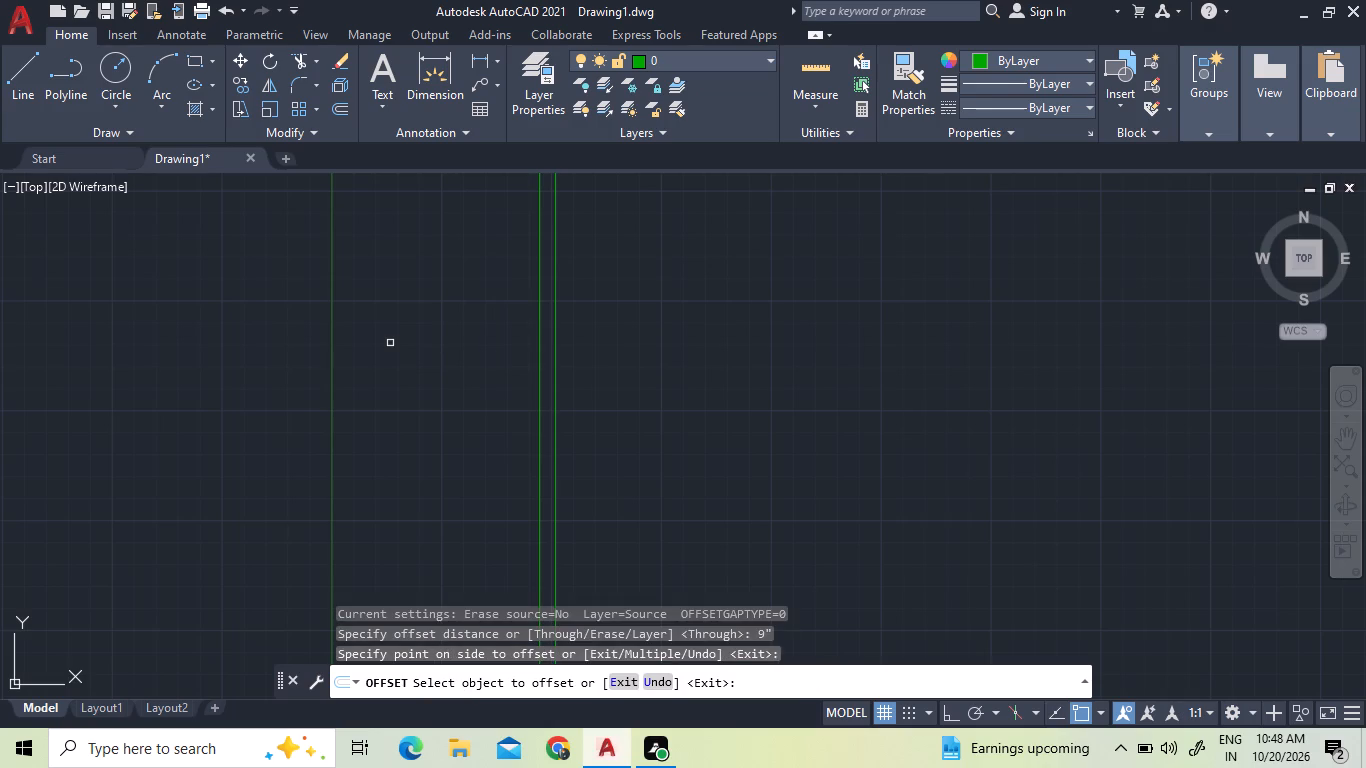
pyautogui.scroll(-4, 577, 359)
pyautogui.moveTo(578, 281); pyautogui.dragTo(583, 271, button='right')
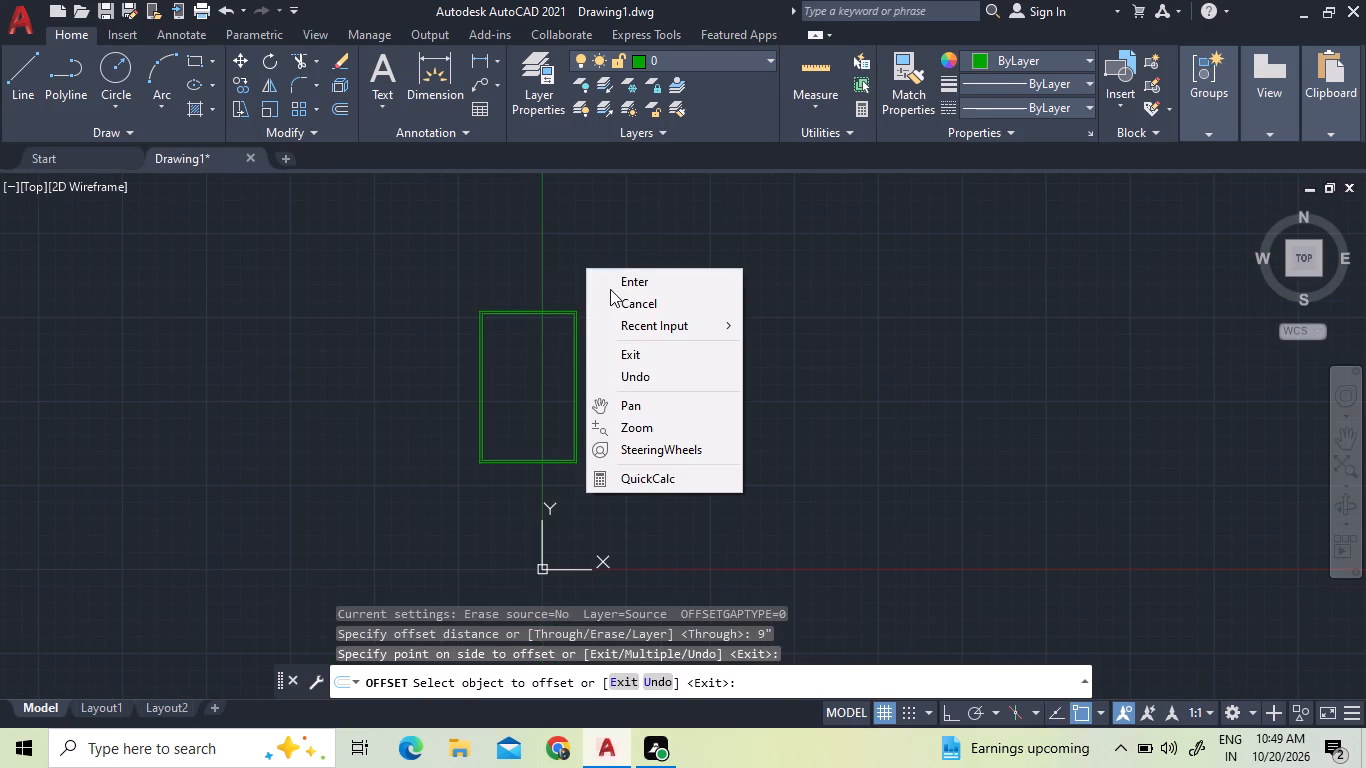
pyautogui.click(614, 285)
# Explode the outer and inner wall rectangles into separate lines.
pyautogui.scroll(3, 643, 273)
pyautogui.middleClick(643, 273)
pyautogui.scroll(-3, 643, 274)
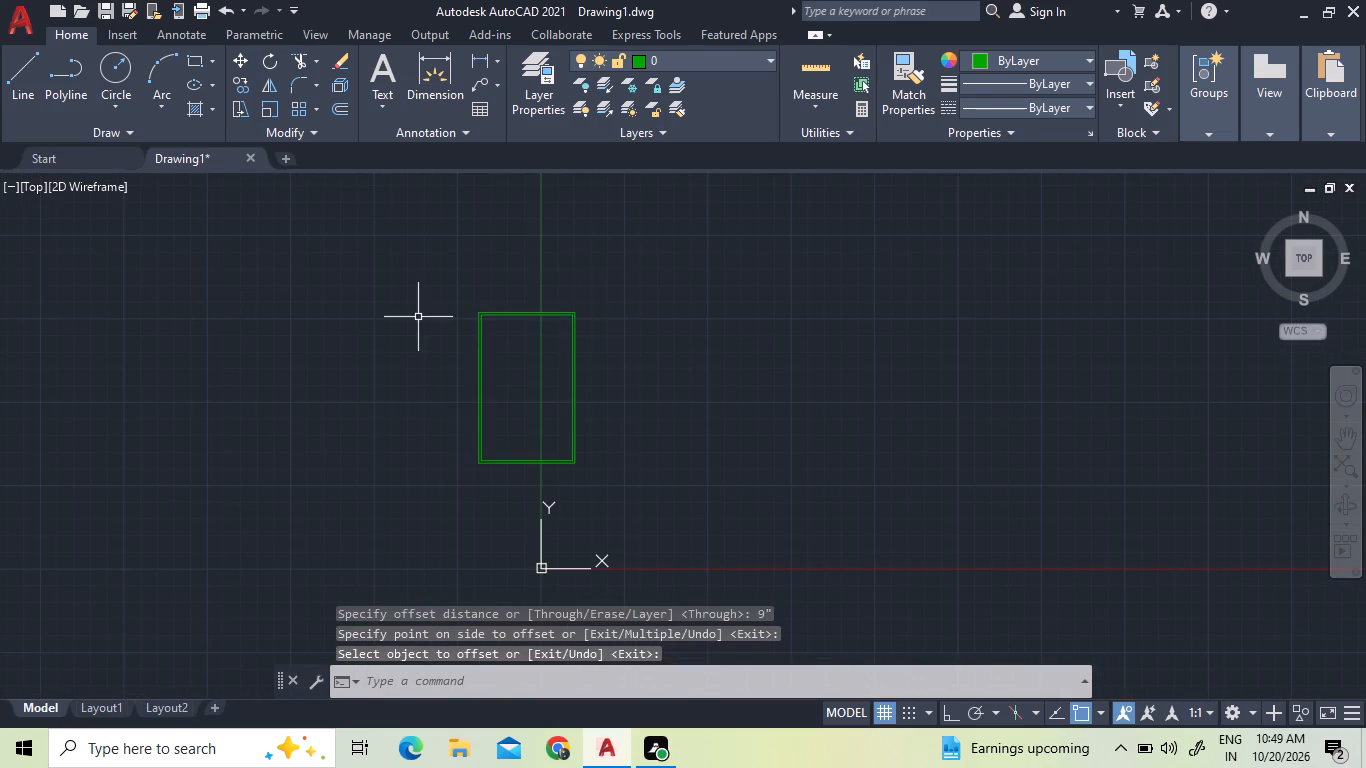
pyautogui.scroll(2, 531, 328)
pyautogui.click(532, 328)
pyautogui.click(403, 251)
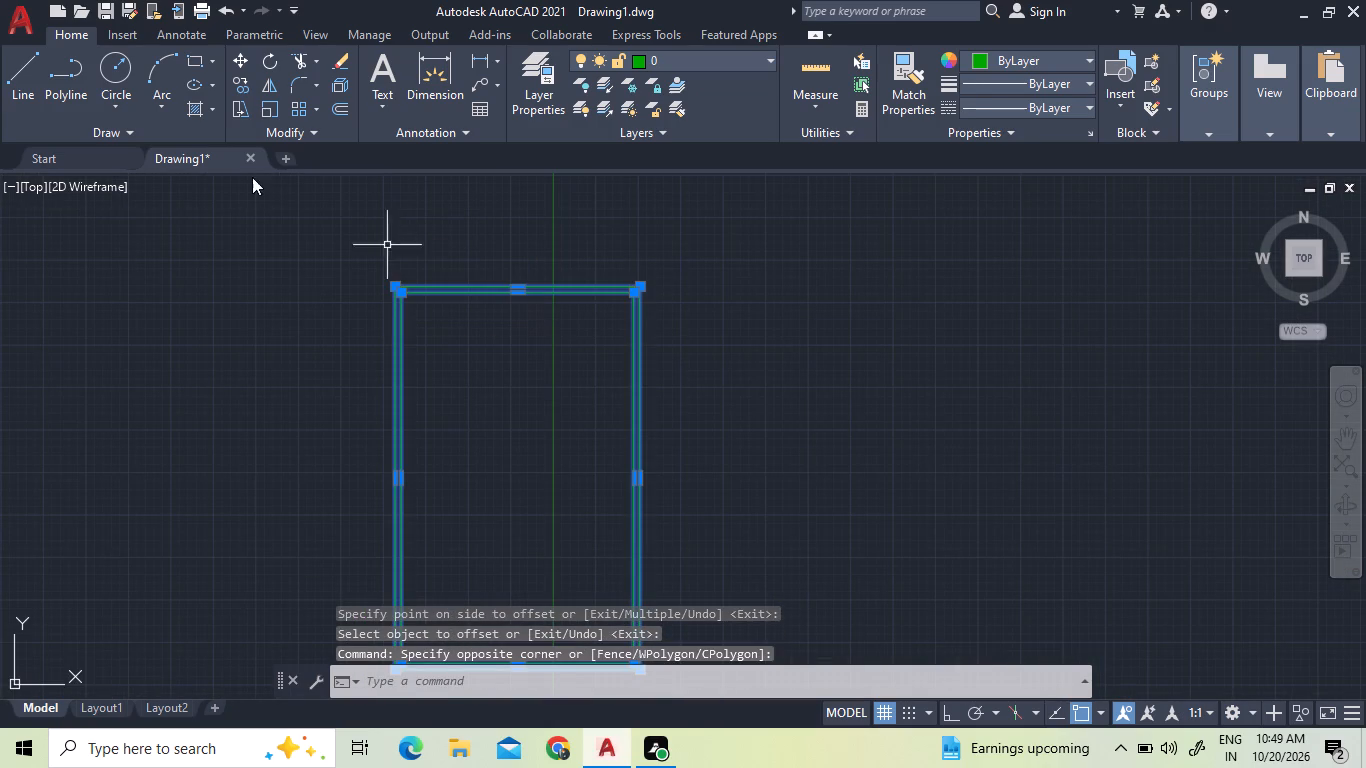
pyautogui.write('x')
pyautogui.press('space')
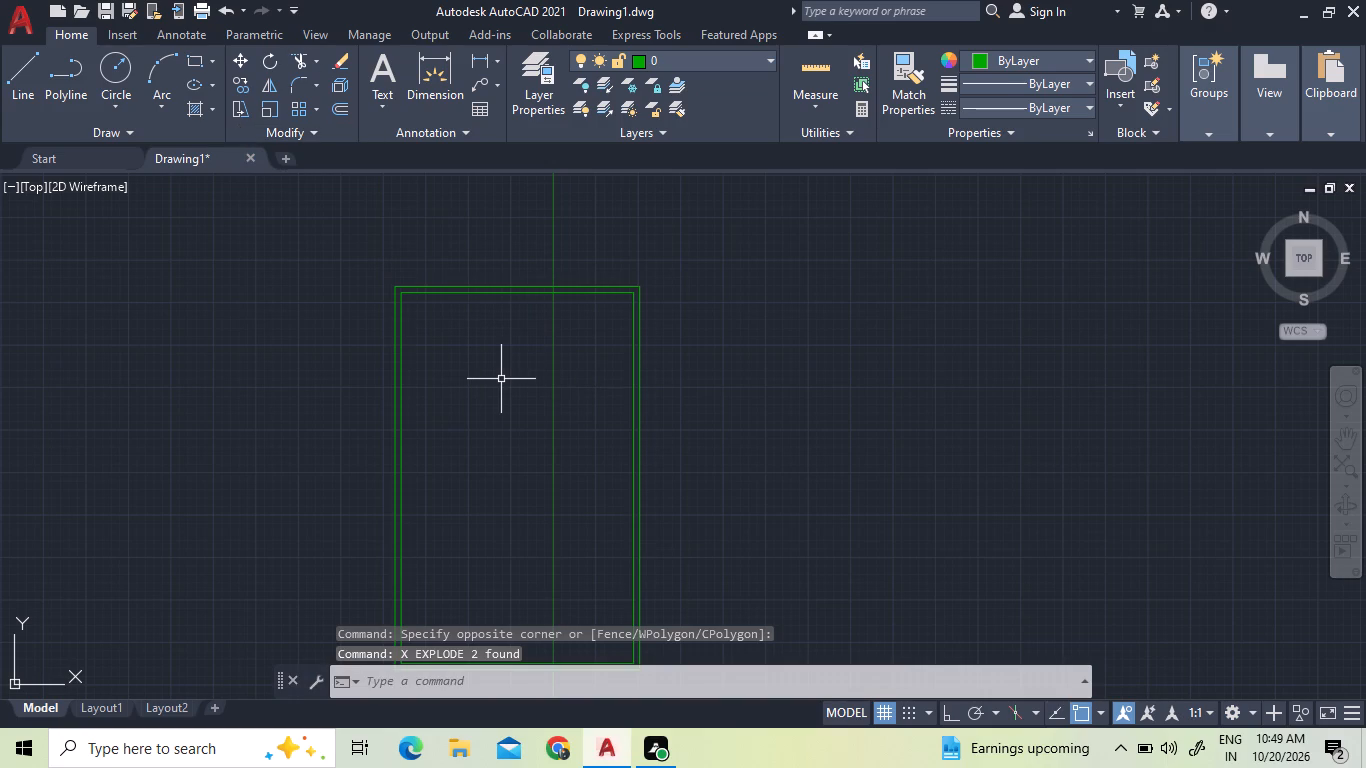
# Draw a rectangle with length 4'9" and width 4'3" inside the walls, starting at the inner upper-left corner.
pyautogui.scroll(2, 512, 251)
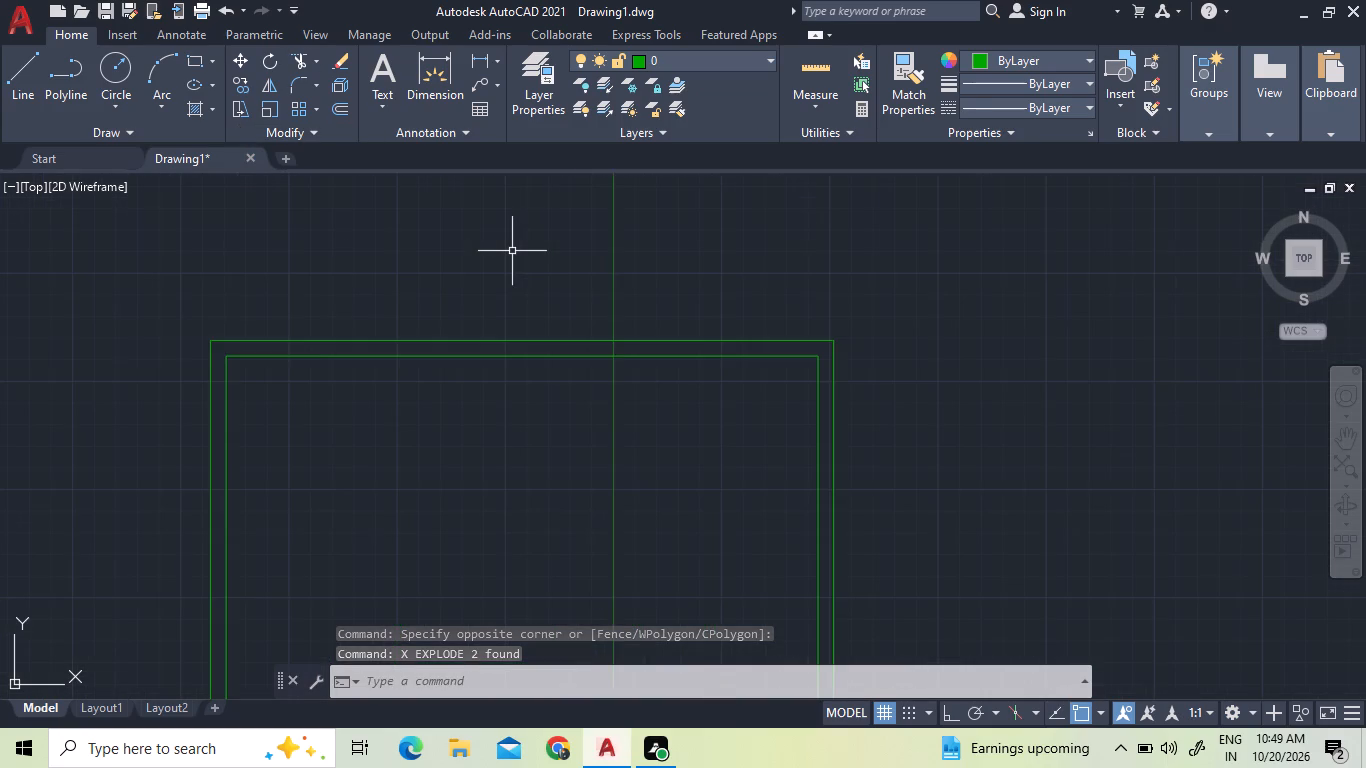
pyautogui.click(206, 58)
pyautogui.click(198, 62)
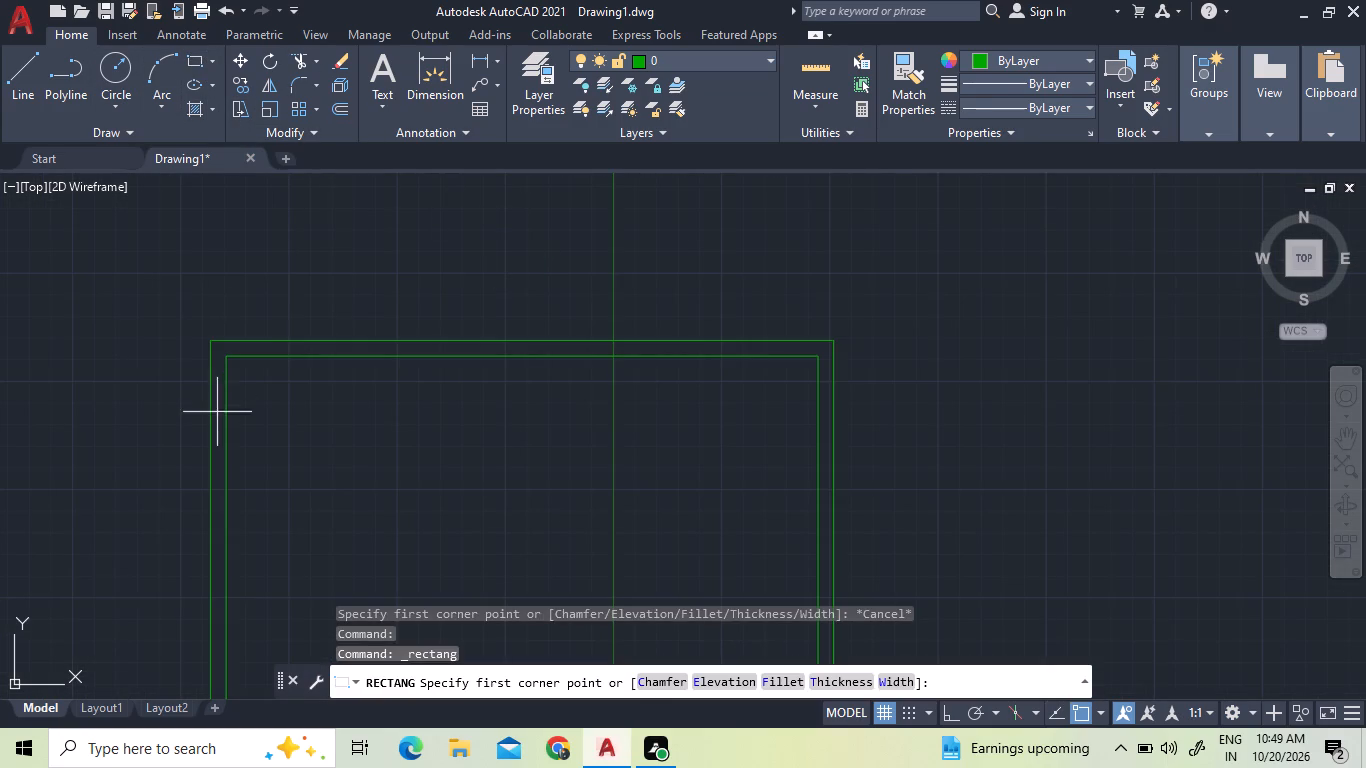
pyautogui.click(221, 359)
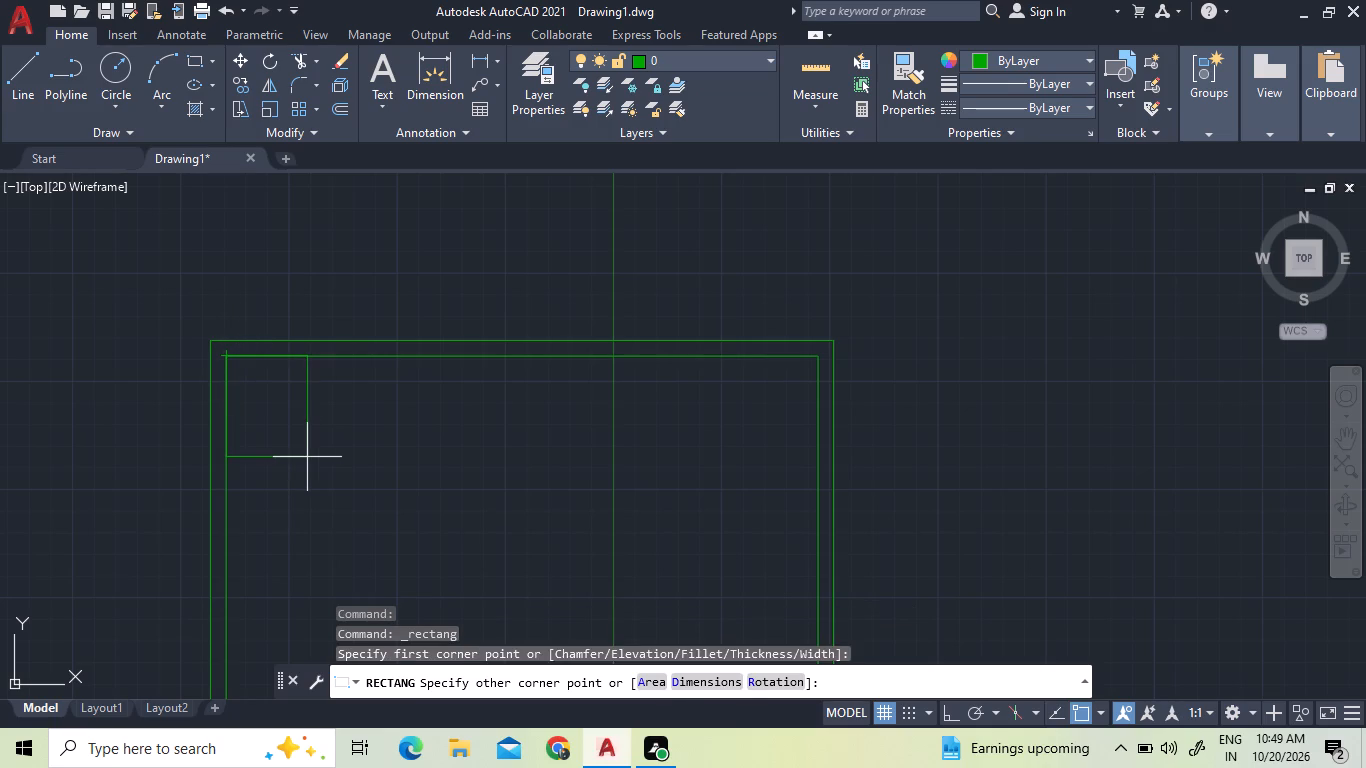
pyautogui.write('d')
pyautogui.press('space')
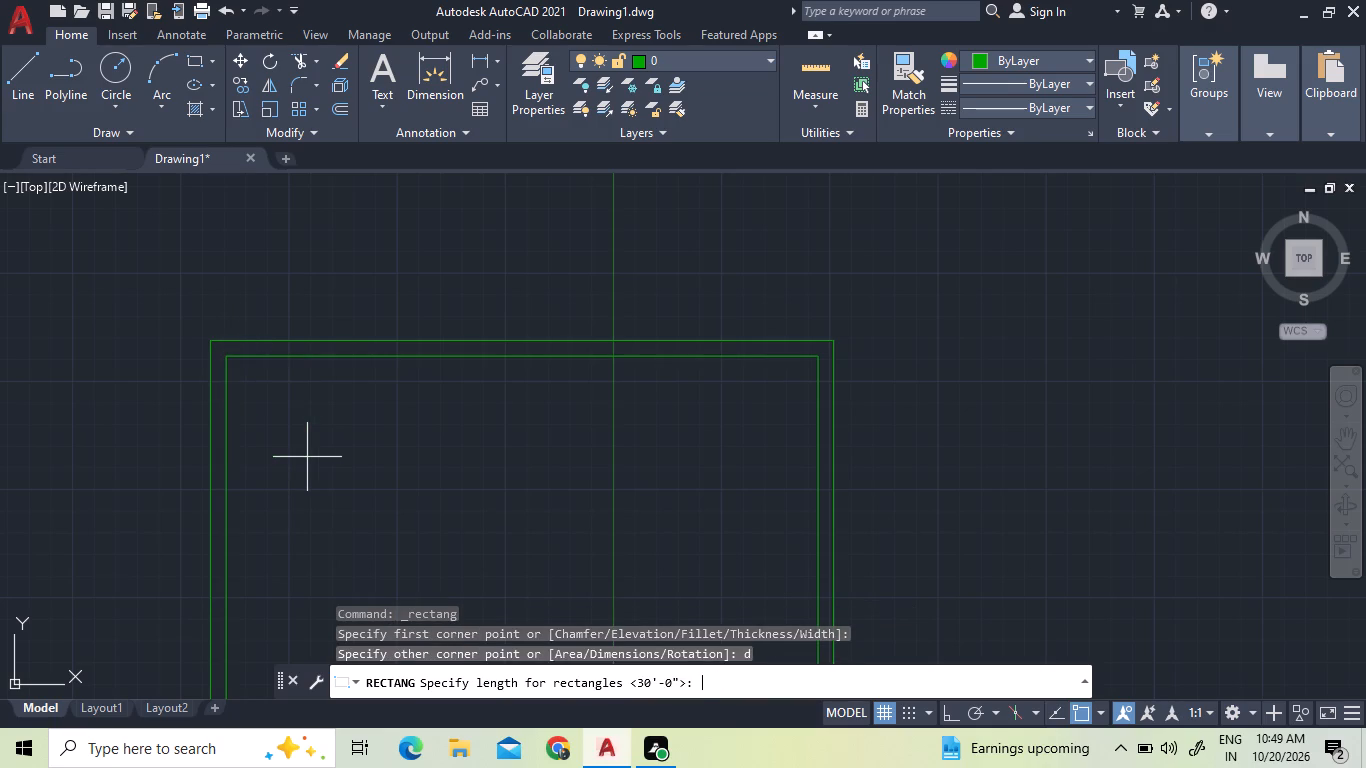
pyautogui.write('4\'9"')
pyautogui.press('Return')
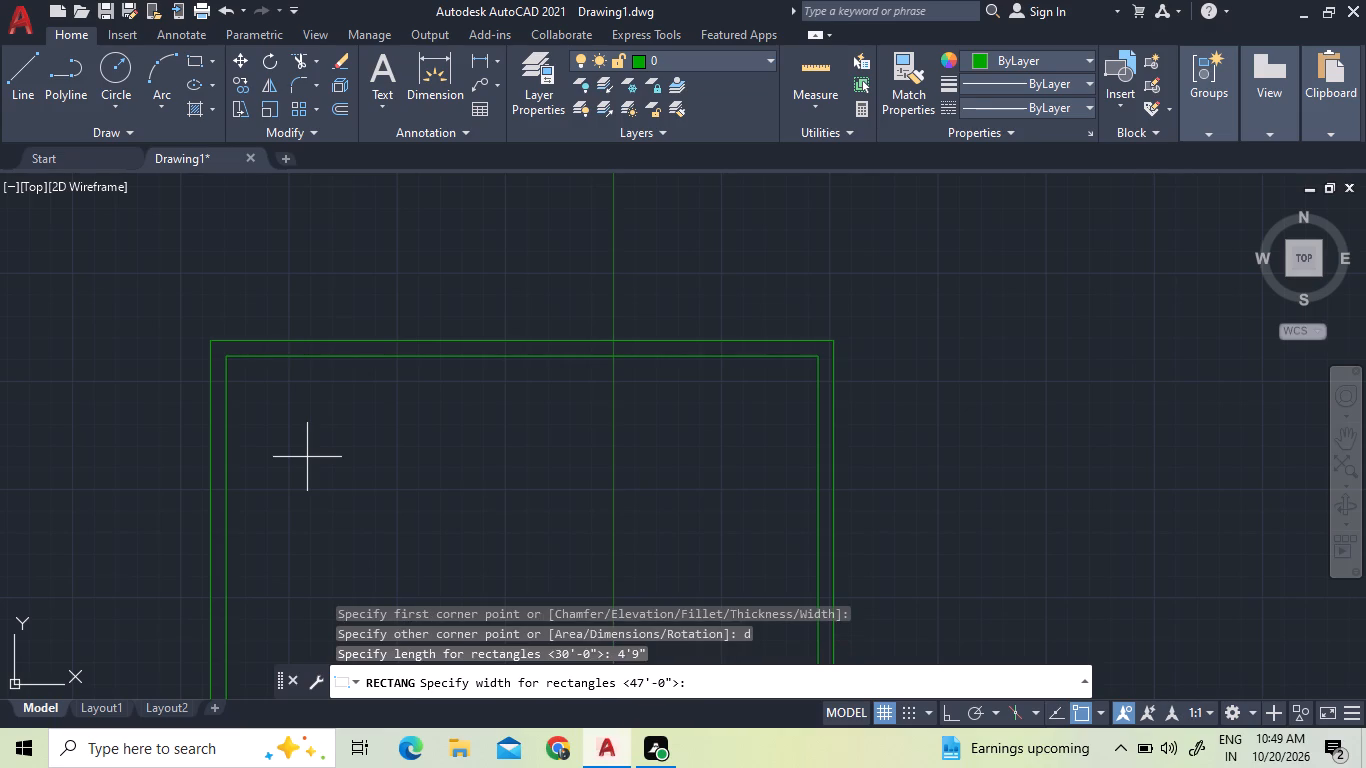
pyautogui.write('4\'3"')
pyautogui.press('Return')
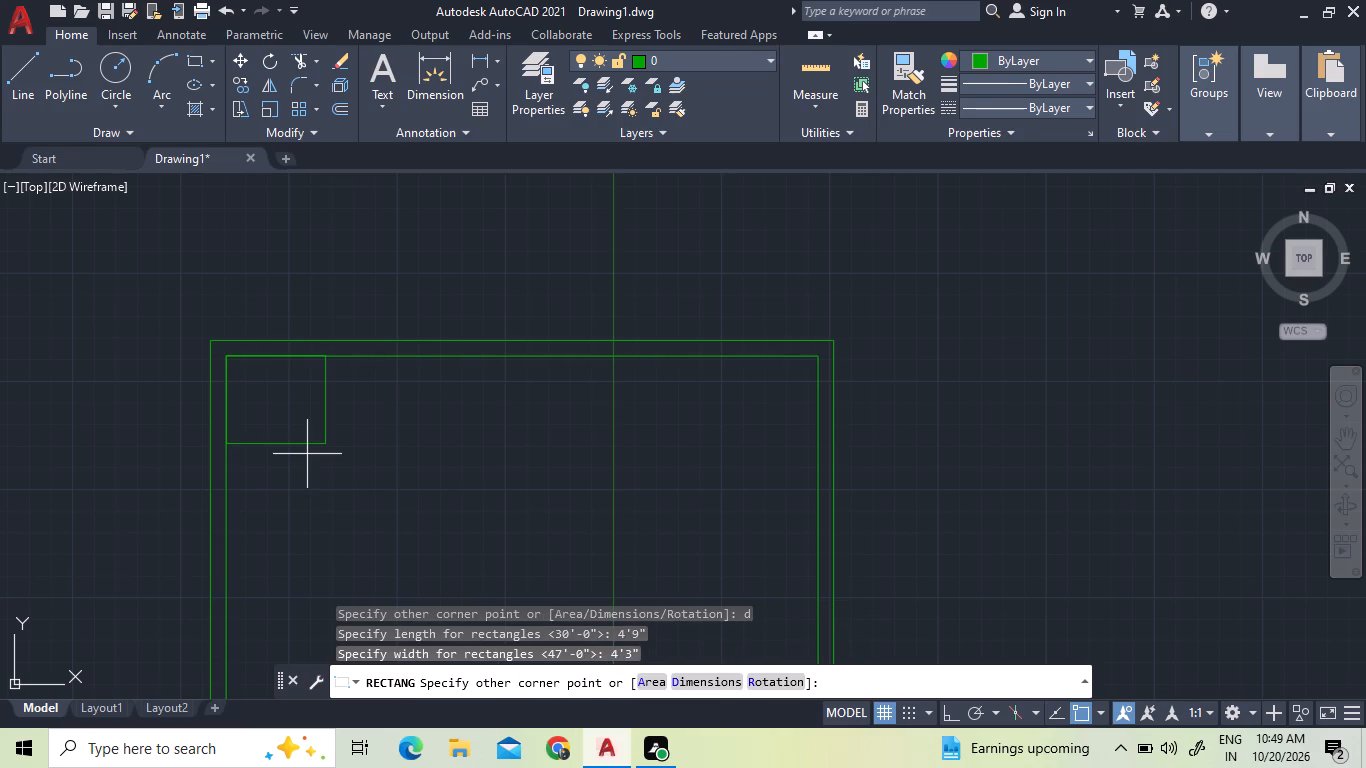
pyautogui.scroll(1, 298, 495)
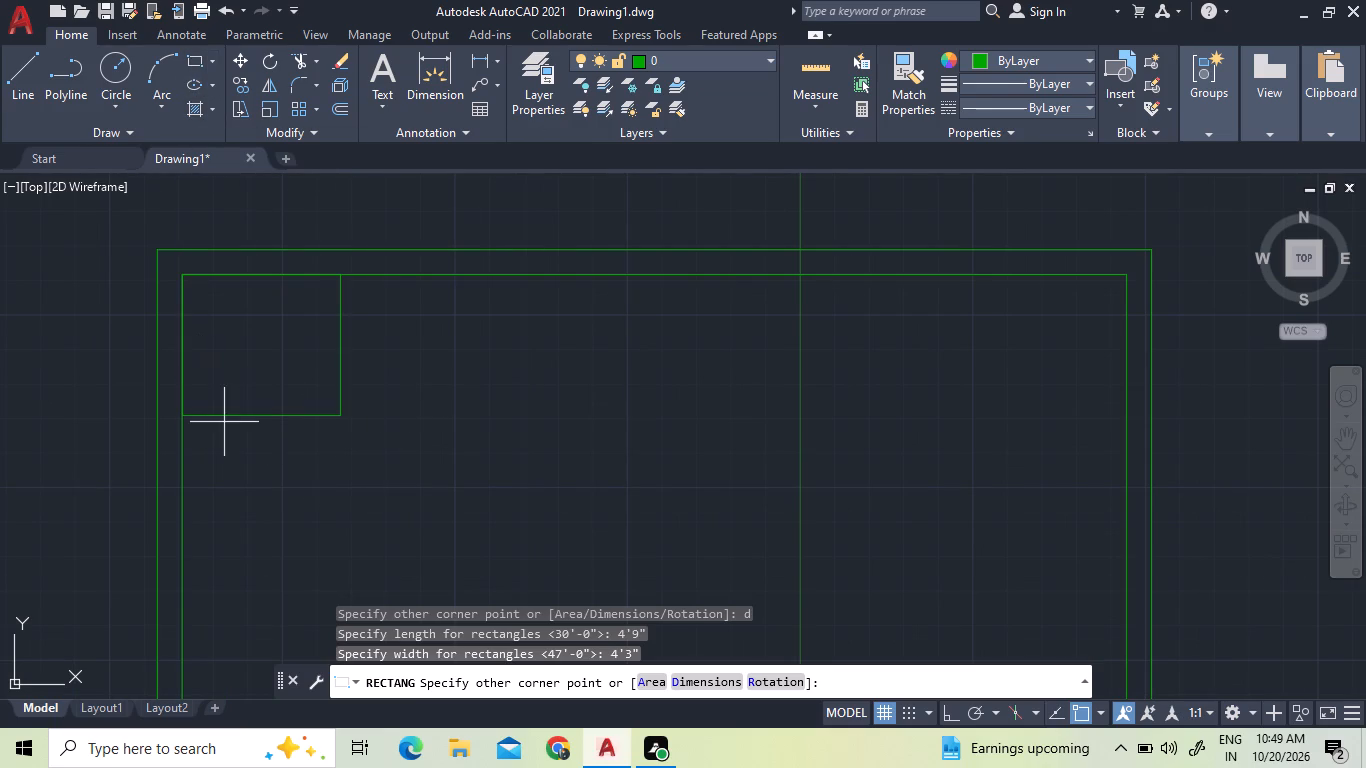
pyautogui.click(244, 392)
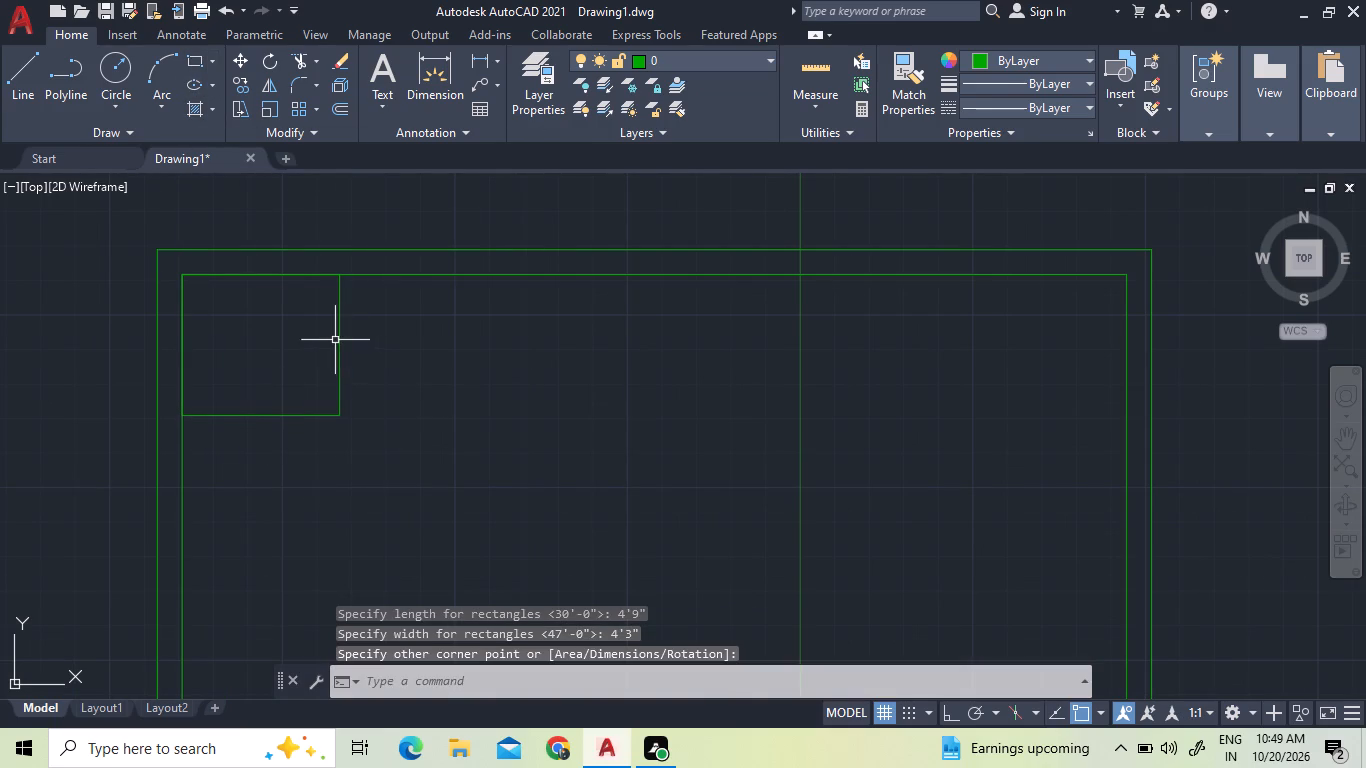
# Explode the 4'9" by 4'3" corner rectangle into separate lines.
pyautogui.moveTo(415, 382); pyautogui.dragTo(416, 369)
pyautogui.click(289, 328)
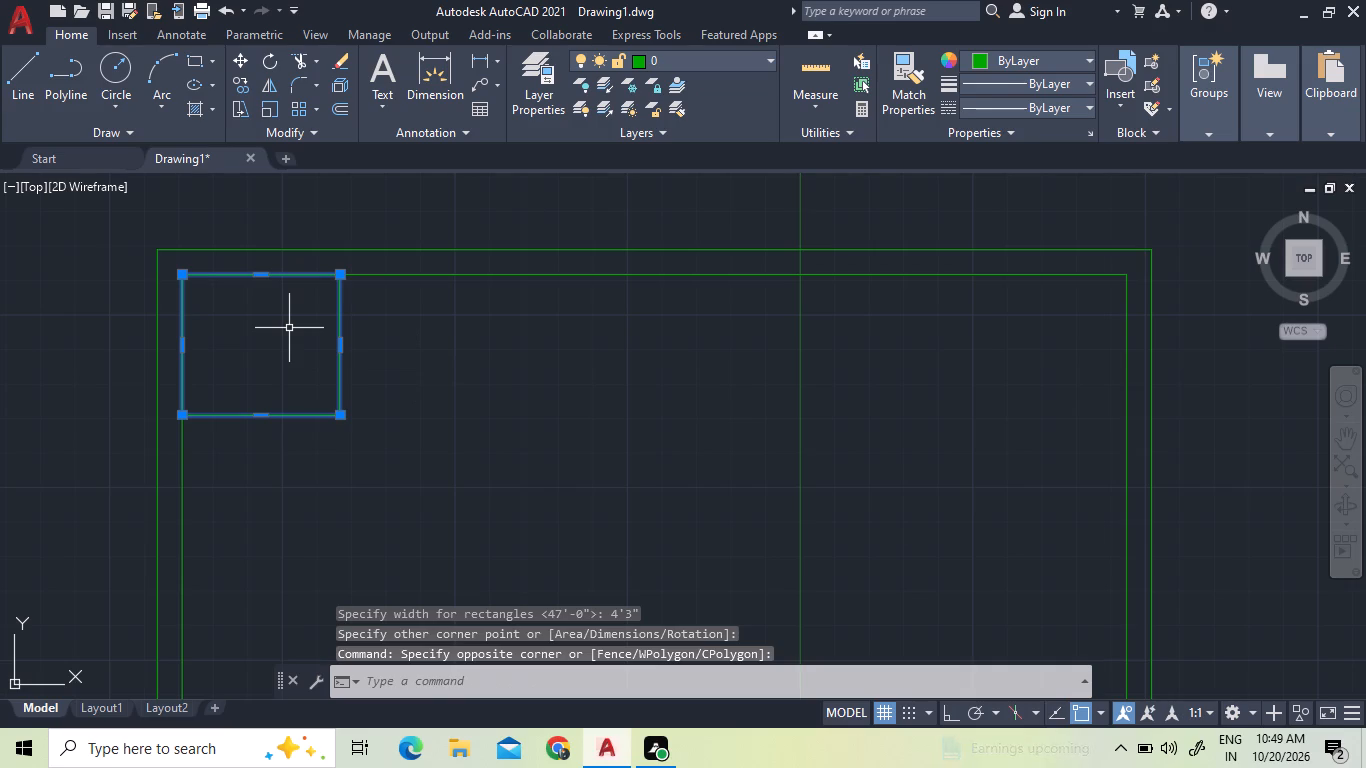
pyautogui.write('x')
pyautogui.press('space')
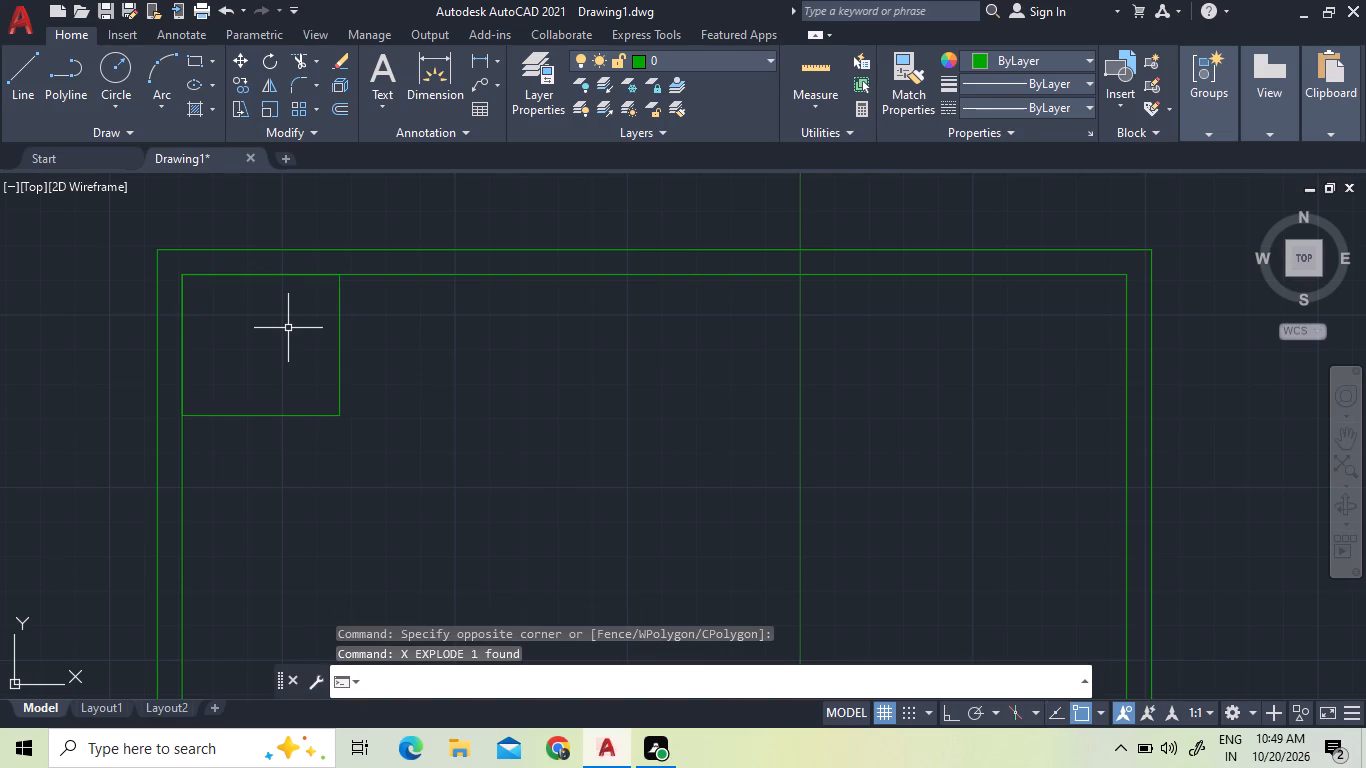
# Offset the corner room's right and bottom lines 5" outward to form its partition walls.
pyautogui.click(343, 113)
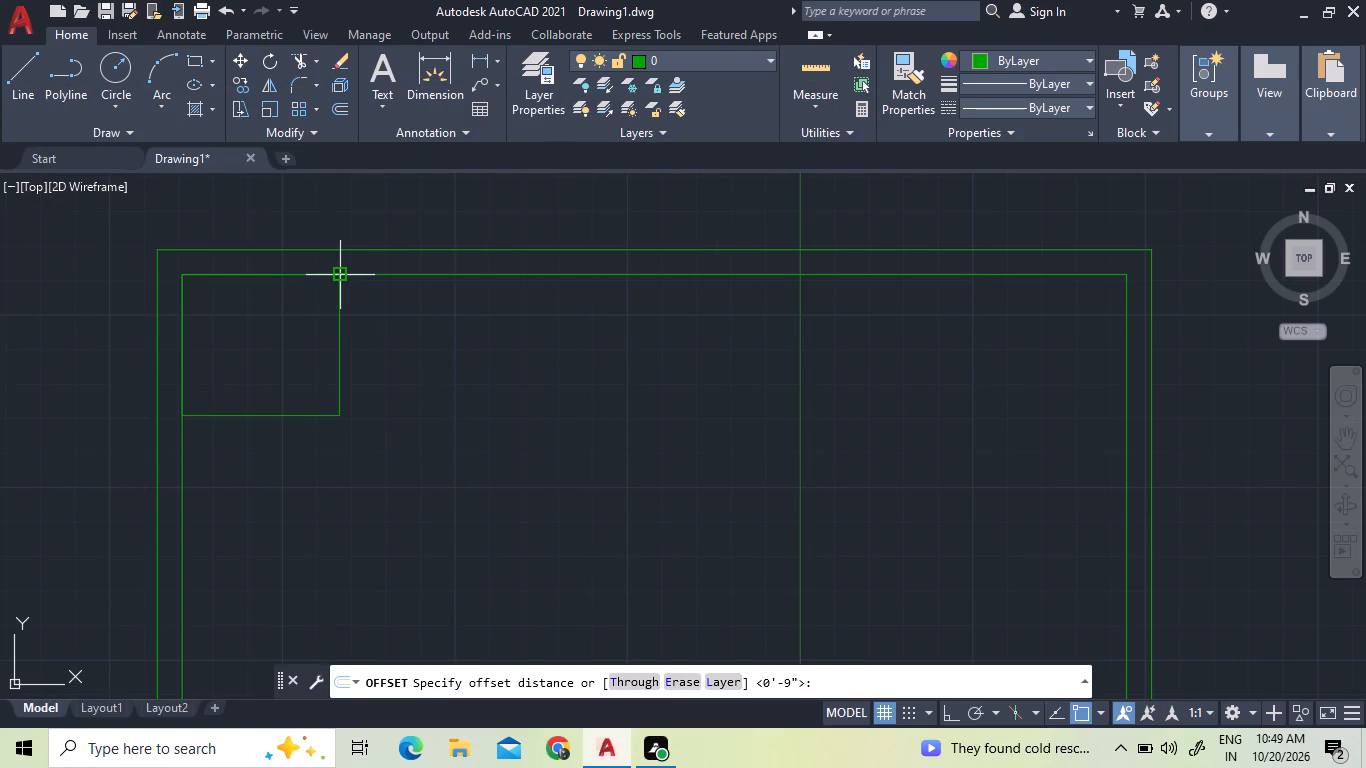
pyautogui.press('5')
pyautogui.hotkey('shift', '"')
pyautogui.press('Return')
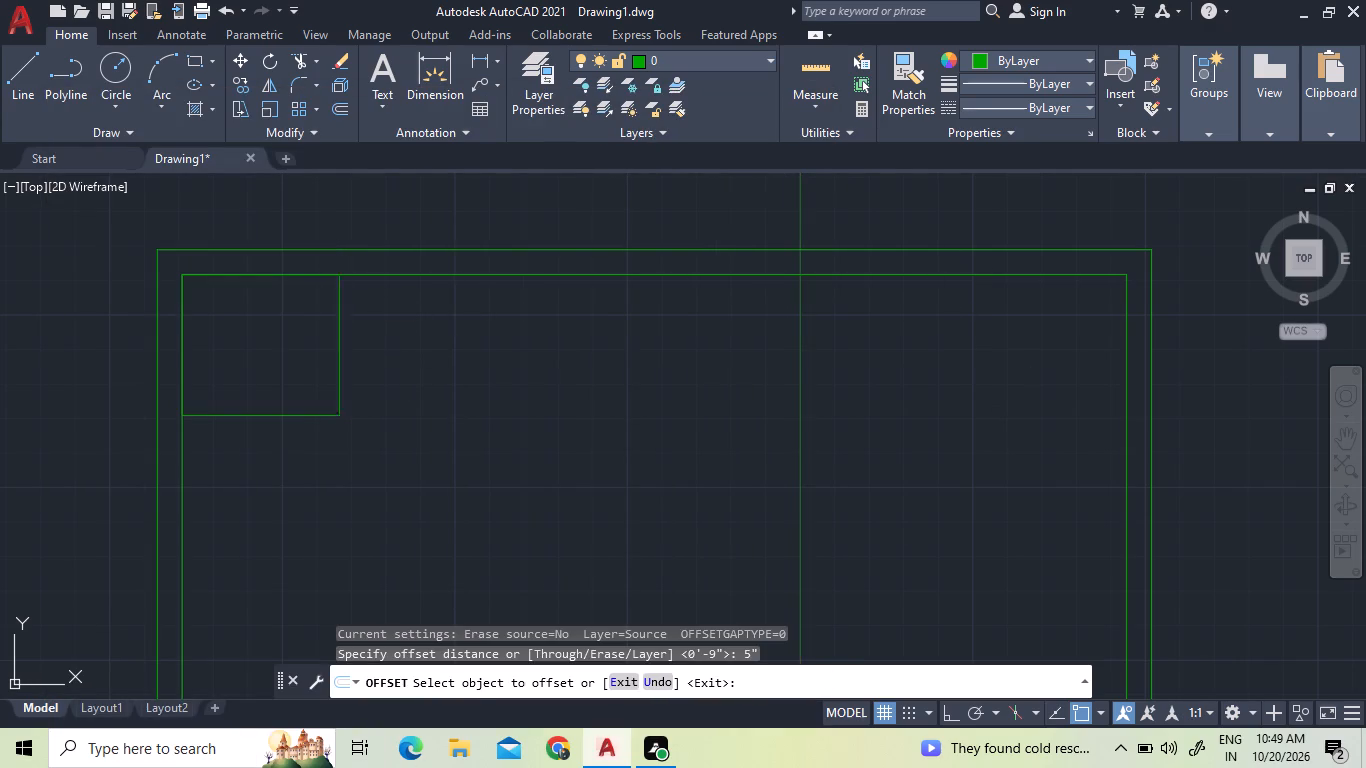
pyautogui.click(340, 293)
pyautogui.click(351, 296)
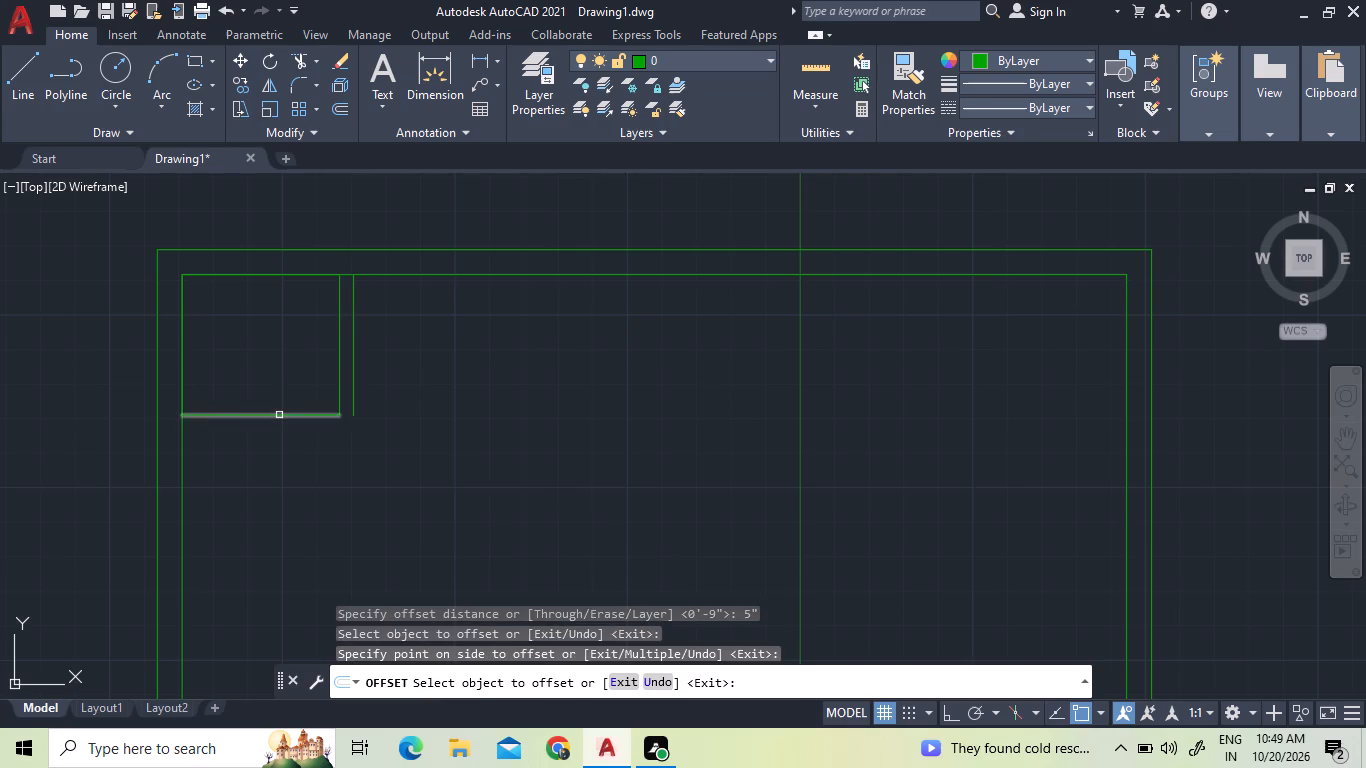
pyautogui.click(279, 415)
pyautogui.click(263, 466)
pyautogui.rightClick(284, 357)
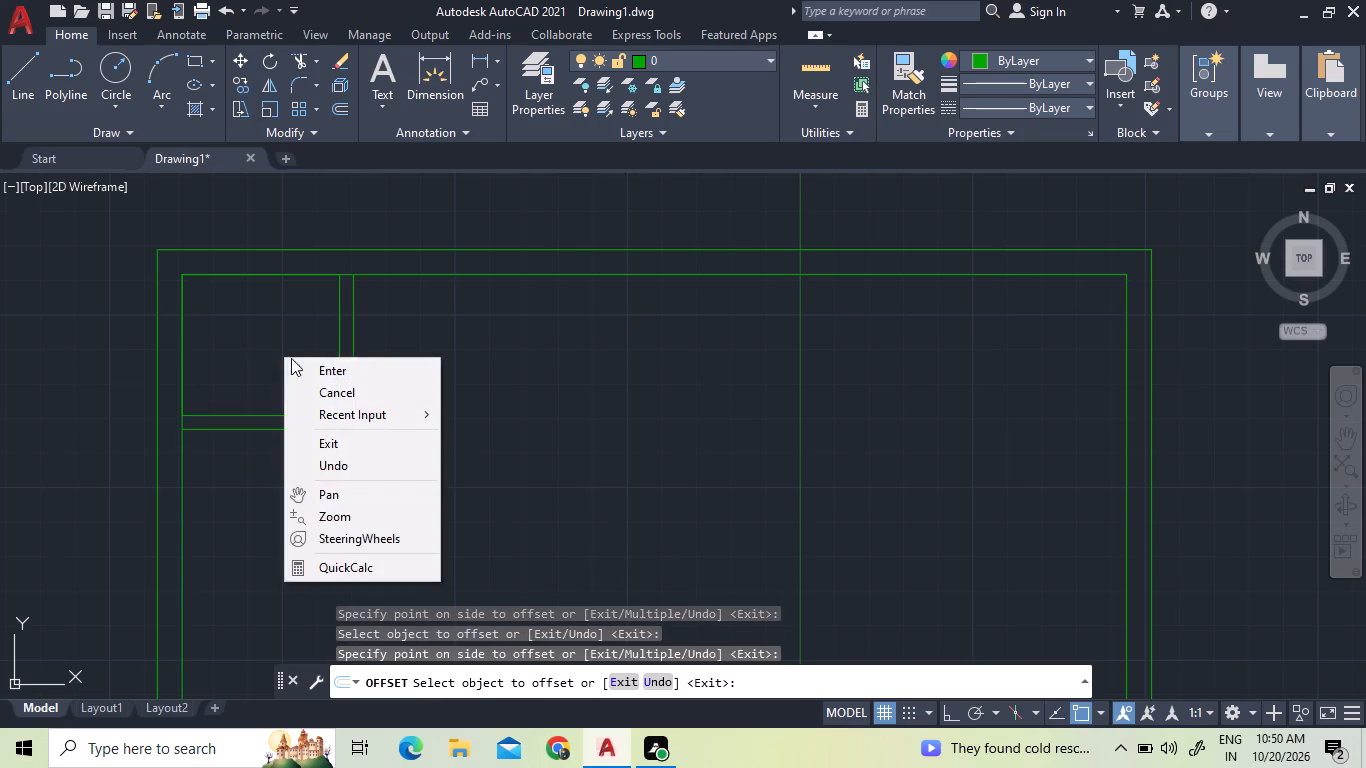
pyautogui.click(300, 361)
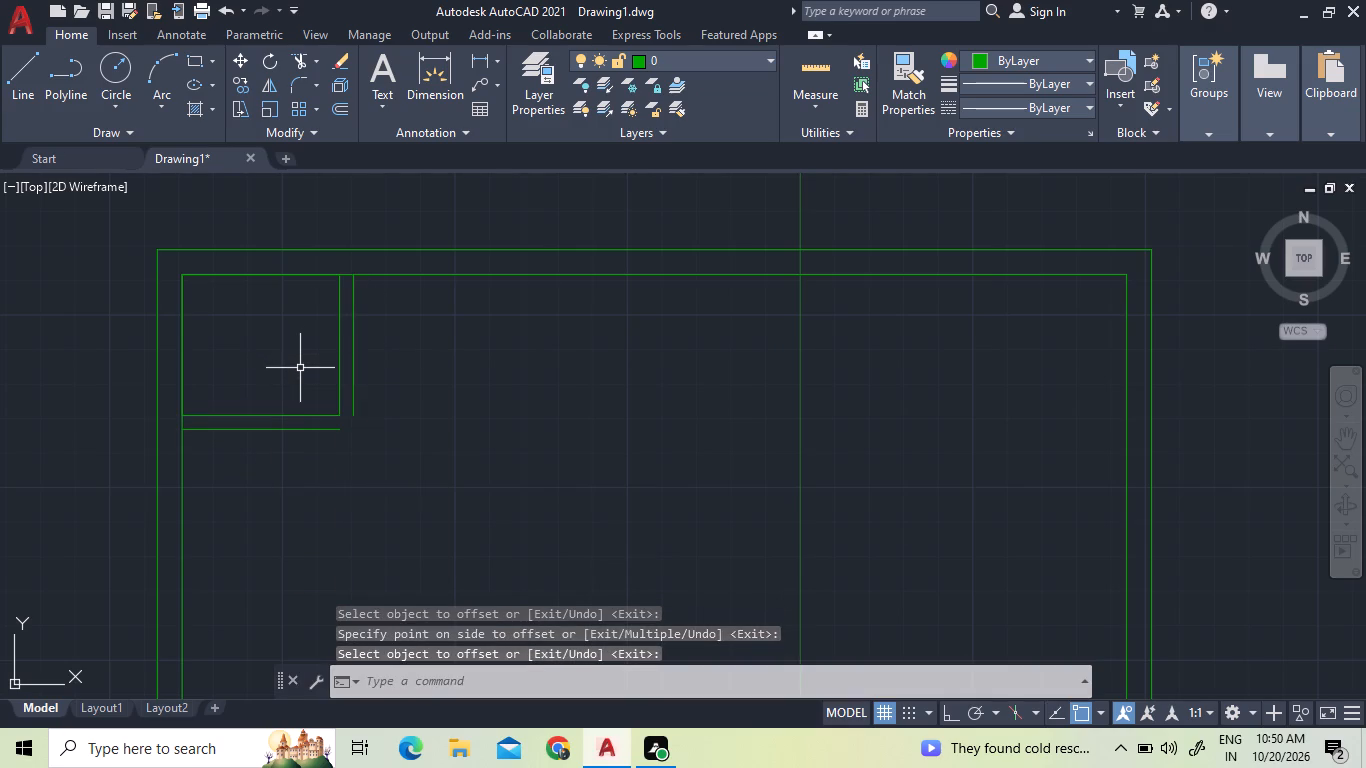
# Fillet the two 5" offset lines with zero radius so they meet in a square outer corner.
pyautogui.write('f')
pyautogui.press('space')
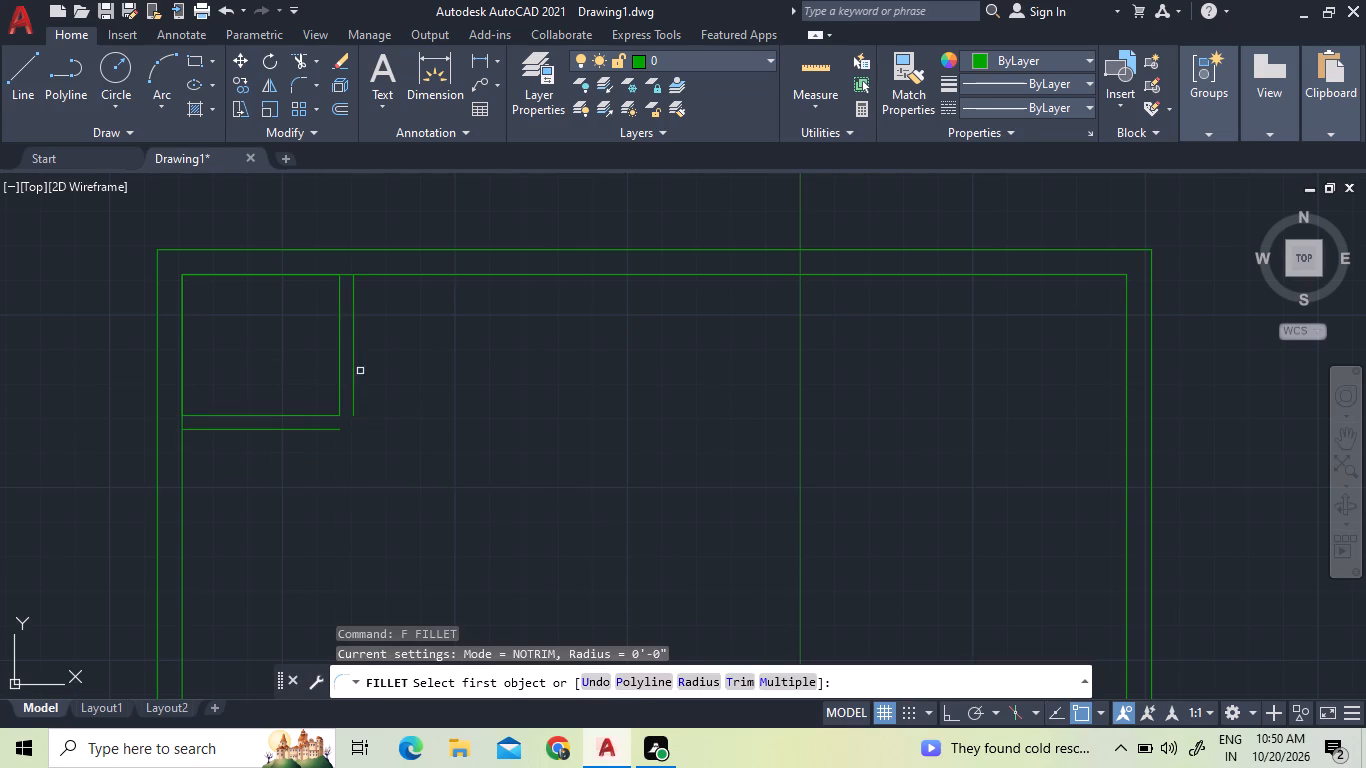
pyautogui.click(352, 370)
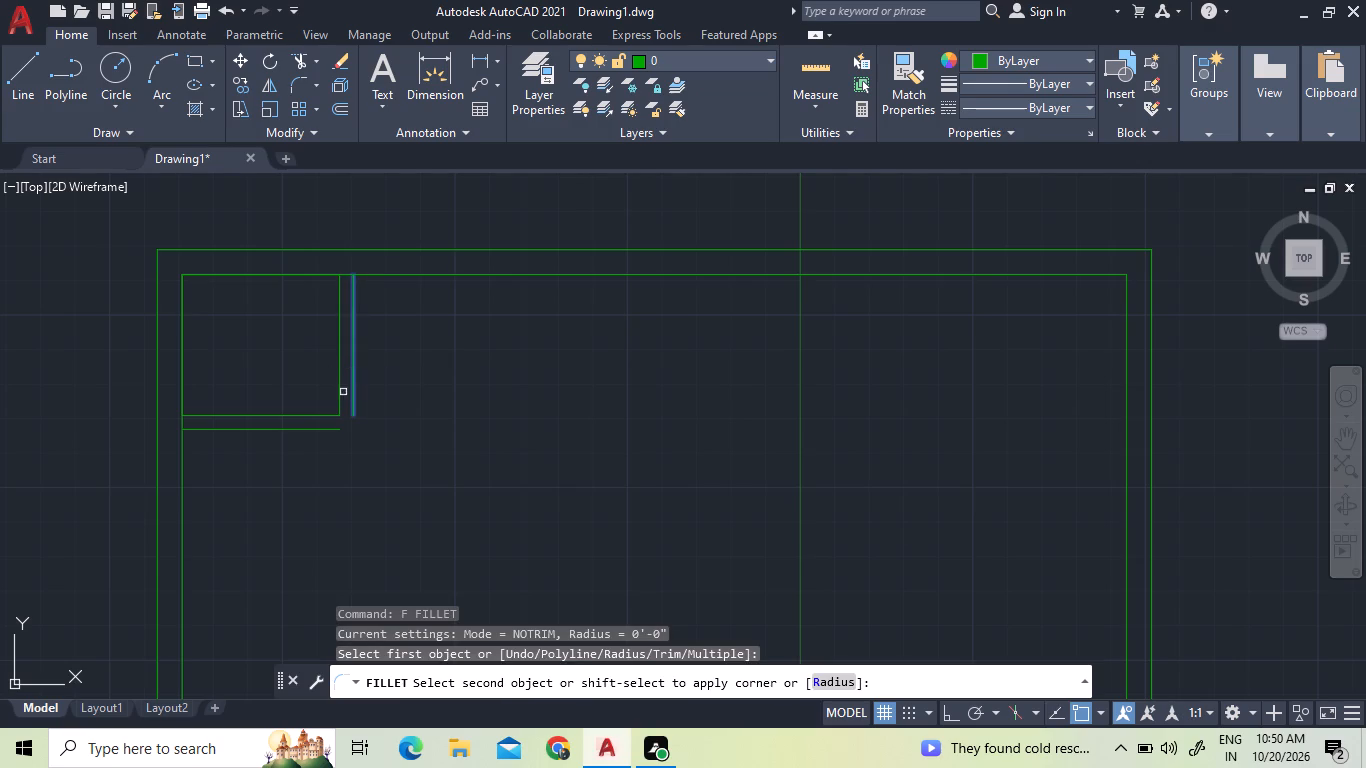
pyautogui.keyDown('shift'); pyautogui.click(308, 428); pyautogui.keyUp('shift')
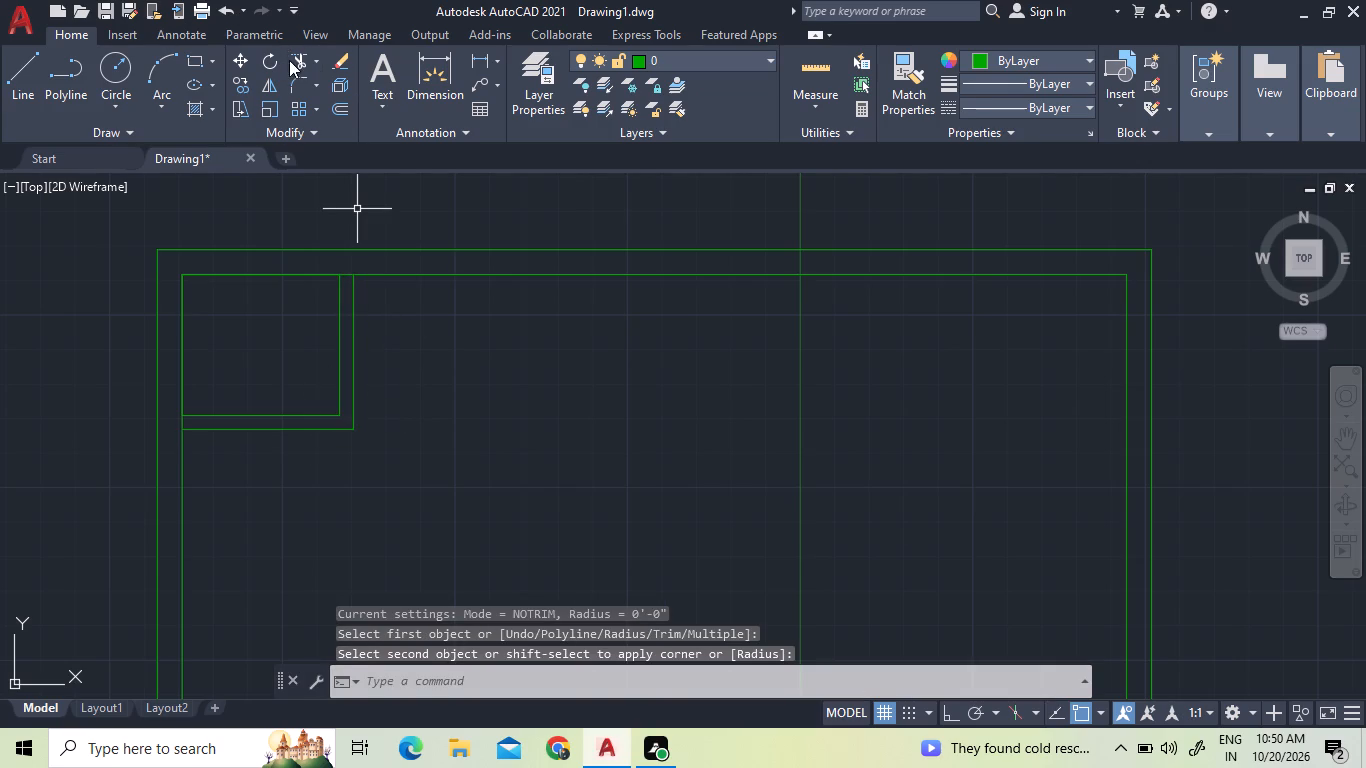
# Join the four lines of the 4'9" by 4'3" corner rectangle into one polyline.
pyautogui.click(346, 421)
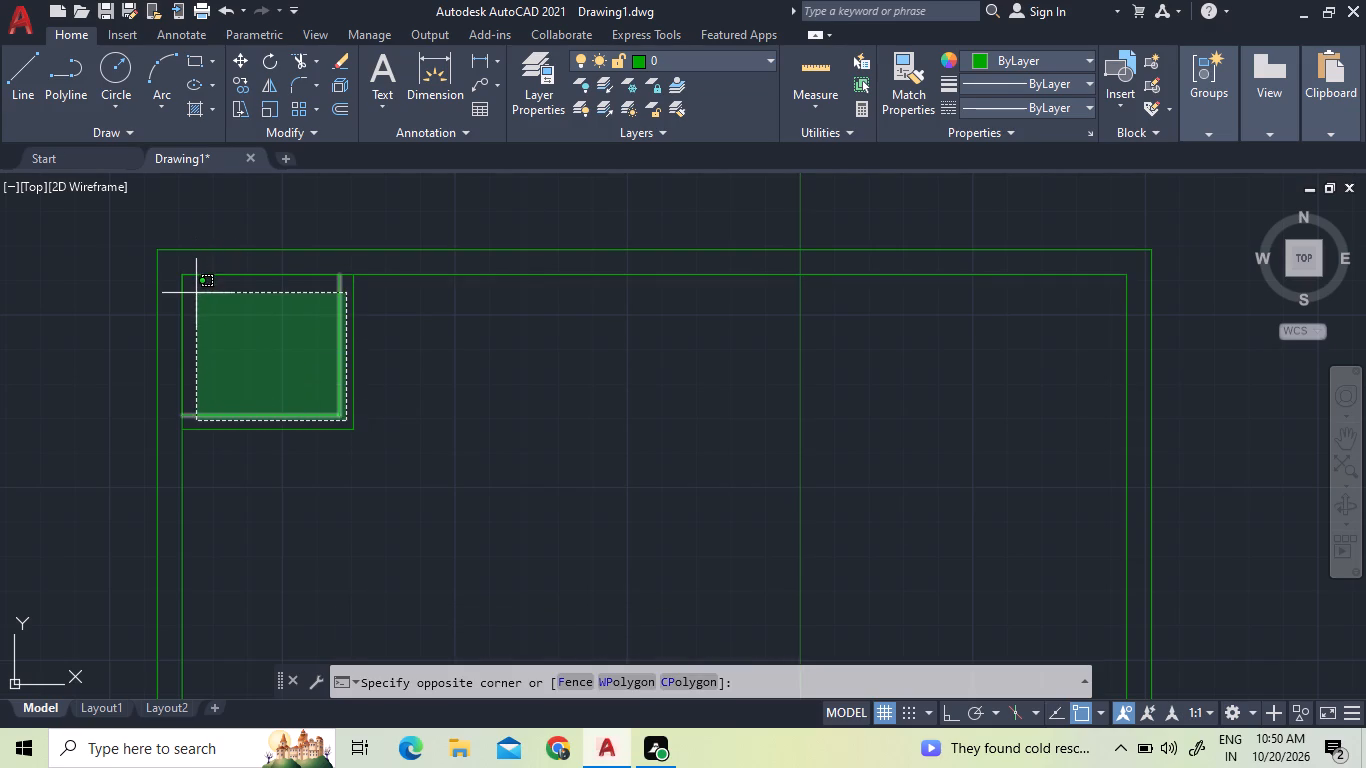
pyautogui.click(197, 293)
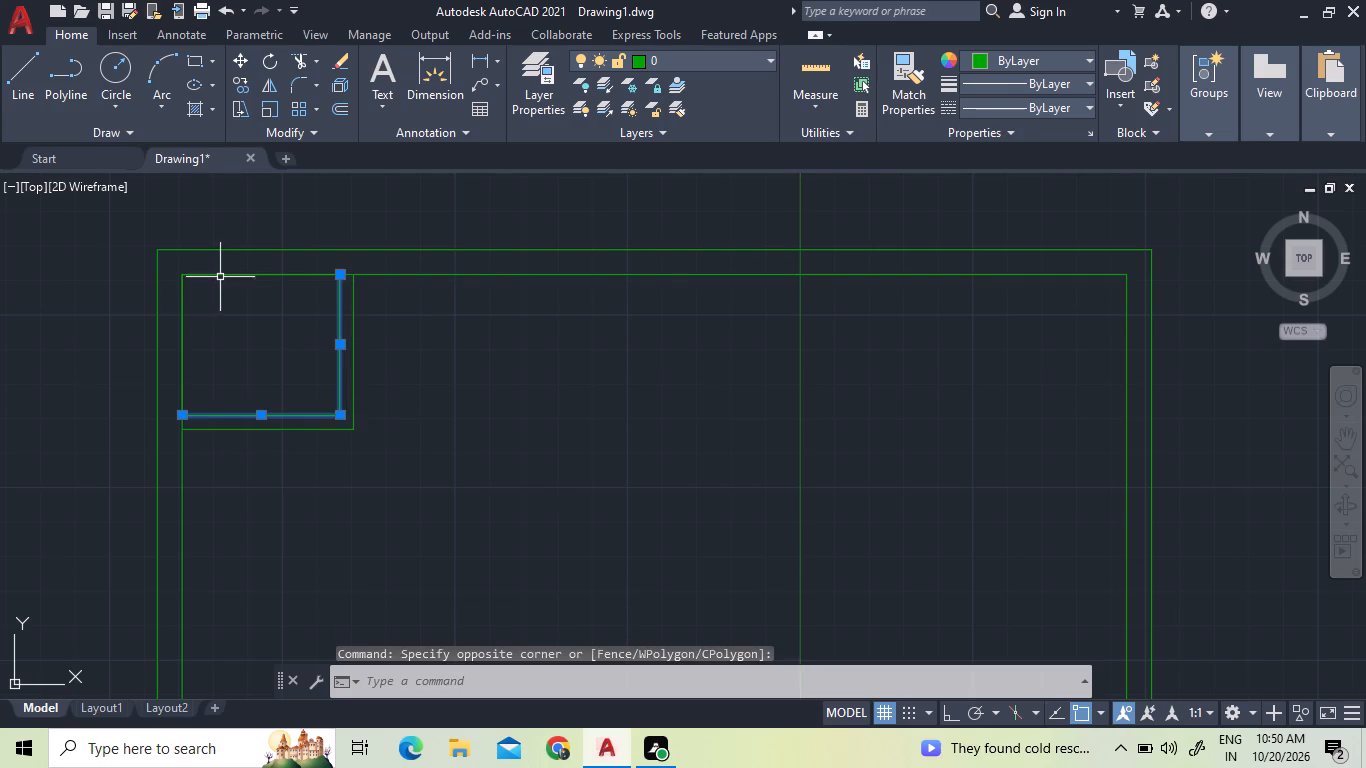
pyautogui.click(221, 274)
pyautogui.click(180, 306)
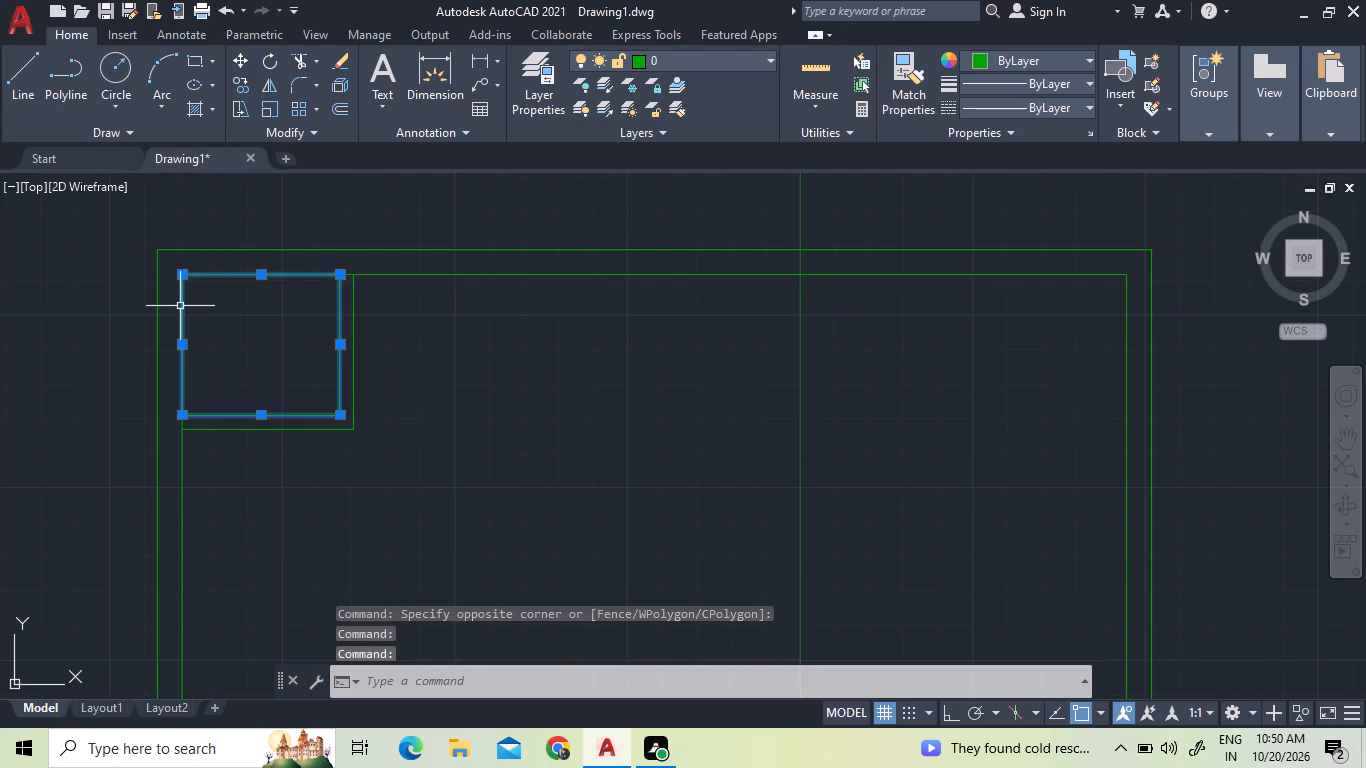
pyautogui.press('j')
pyautogui.press('space')
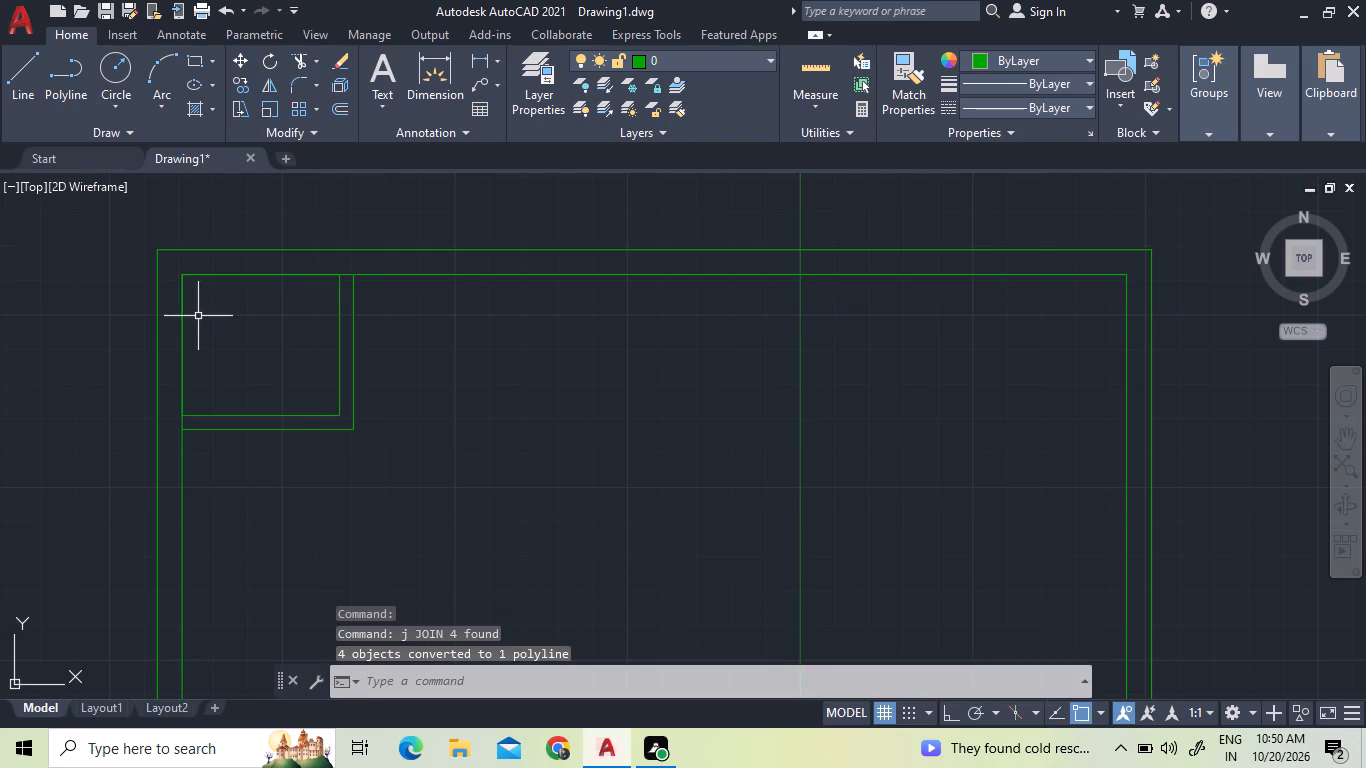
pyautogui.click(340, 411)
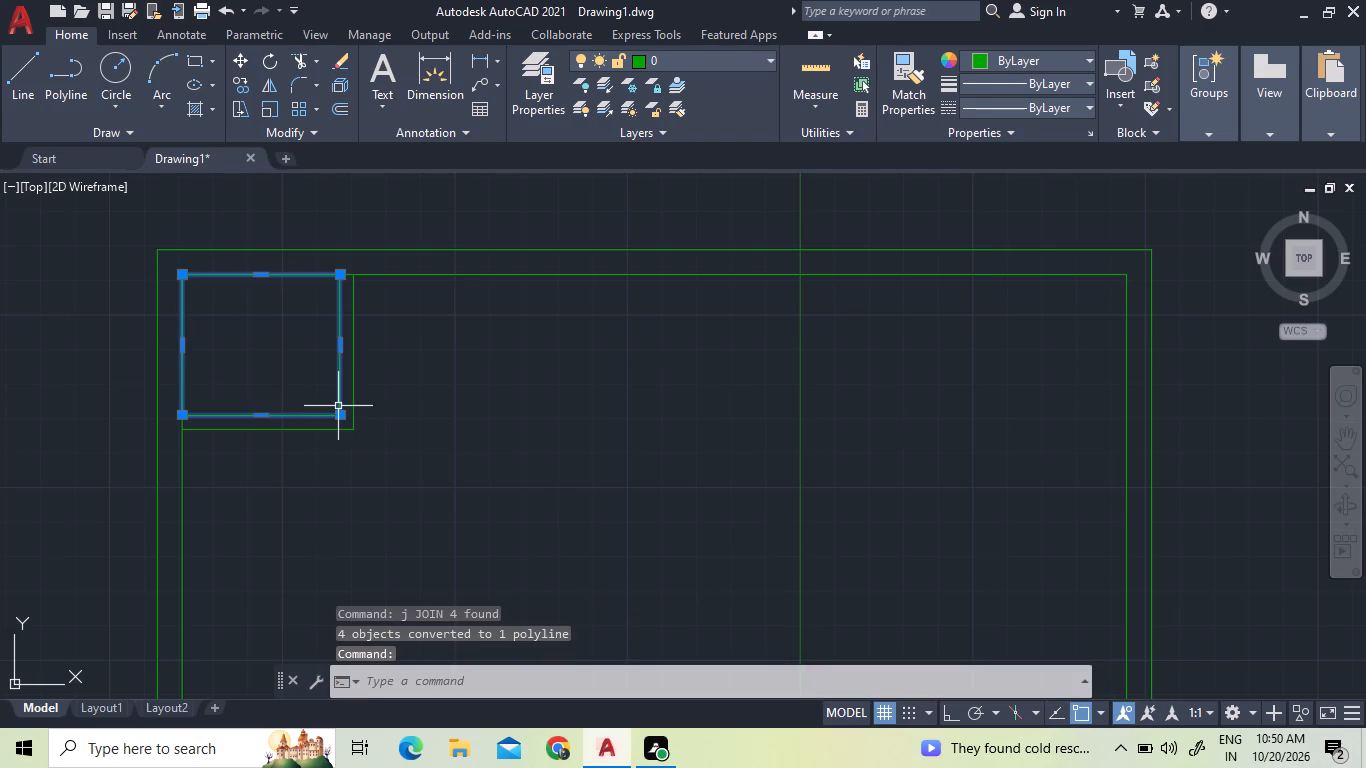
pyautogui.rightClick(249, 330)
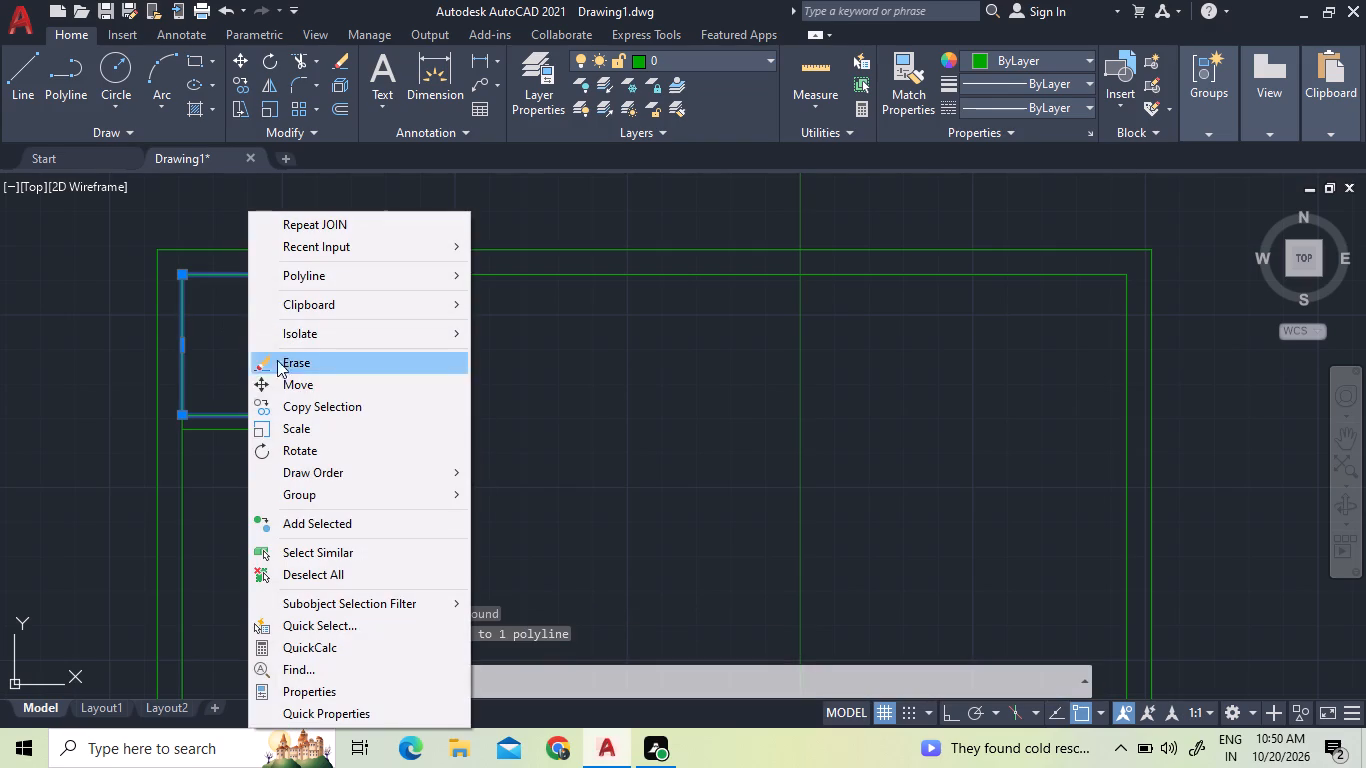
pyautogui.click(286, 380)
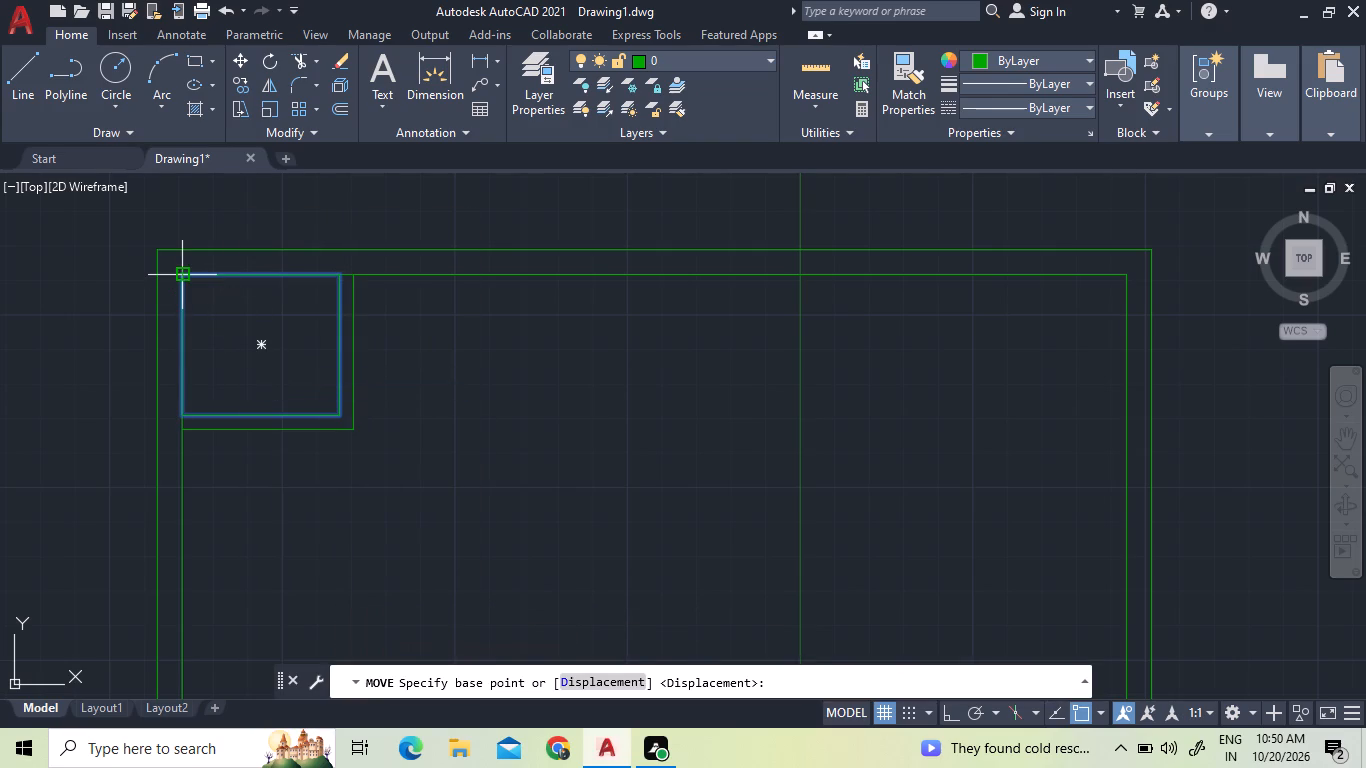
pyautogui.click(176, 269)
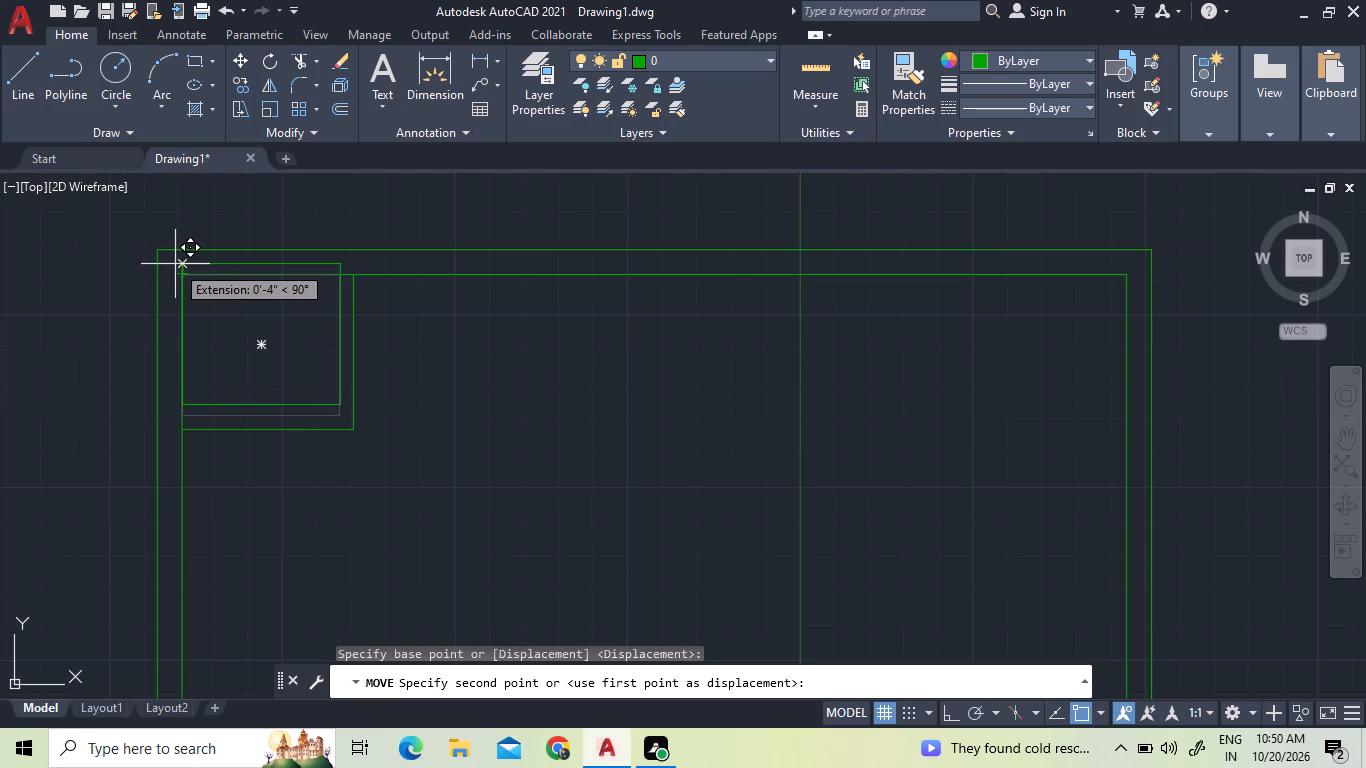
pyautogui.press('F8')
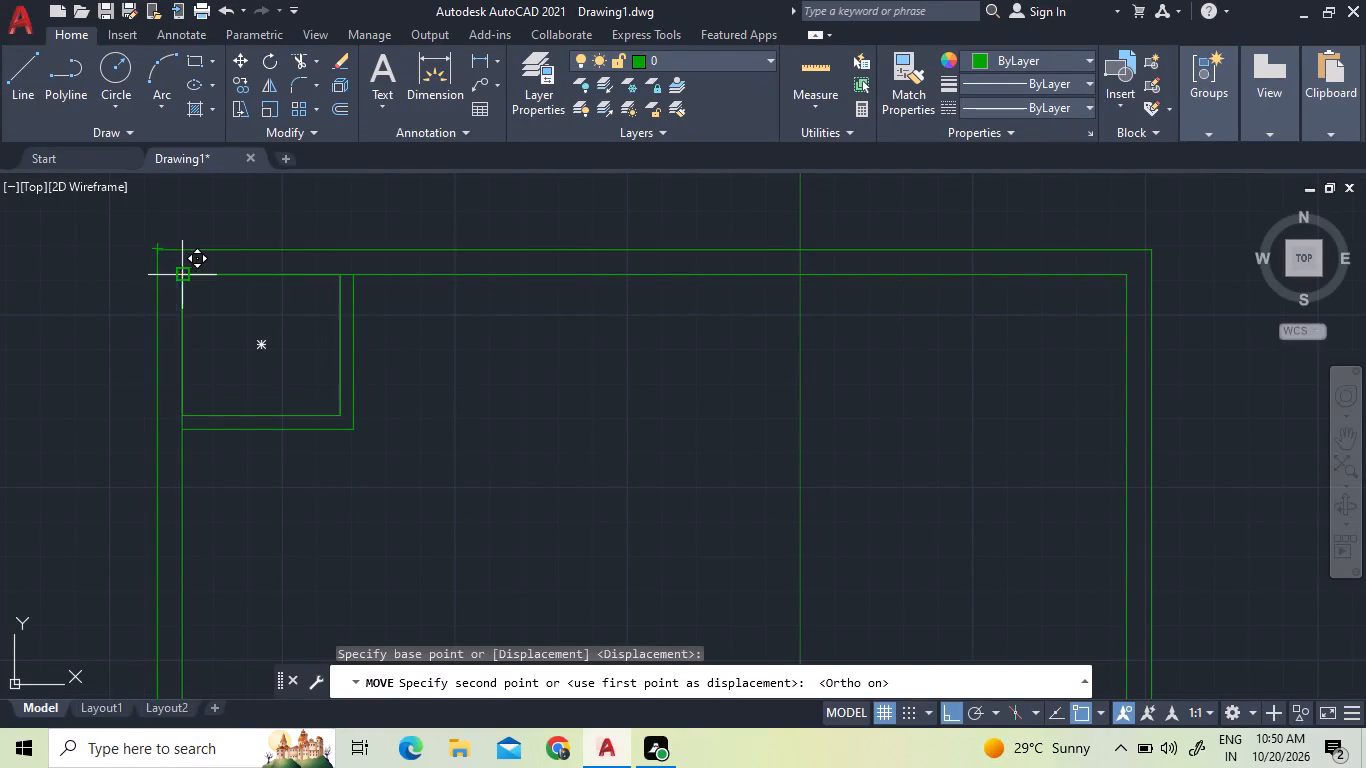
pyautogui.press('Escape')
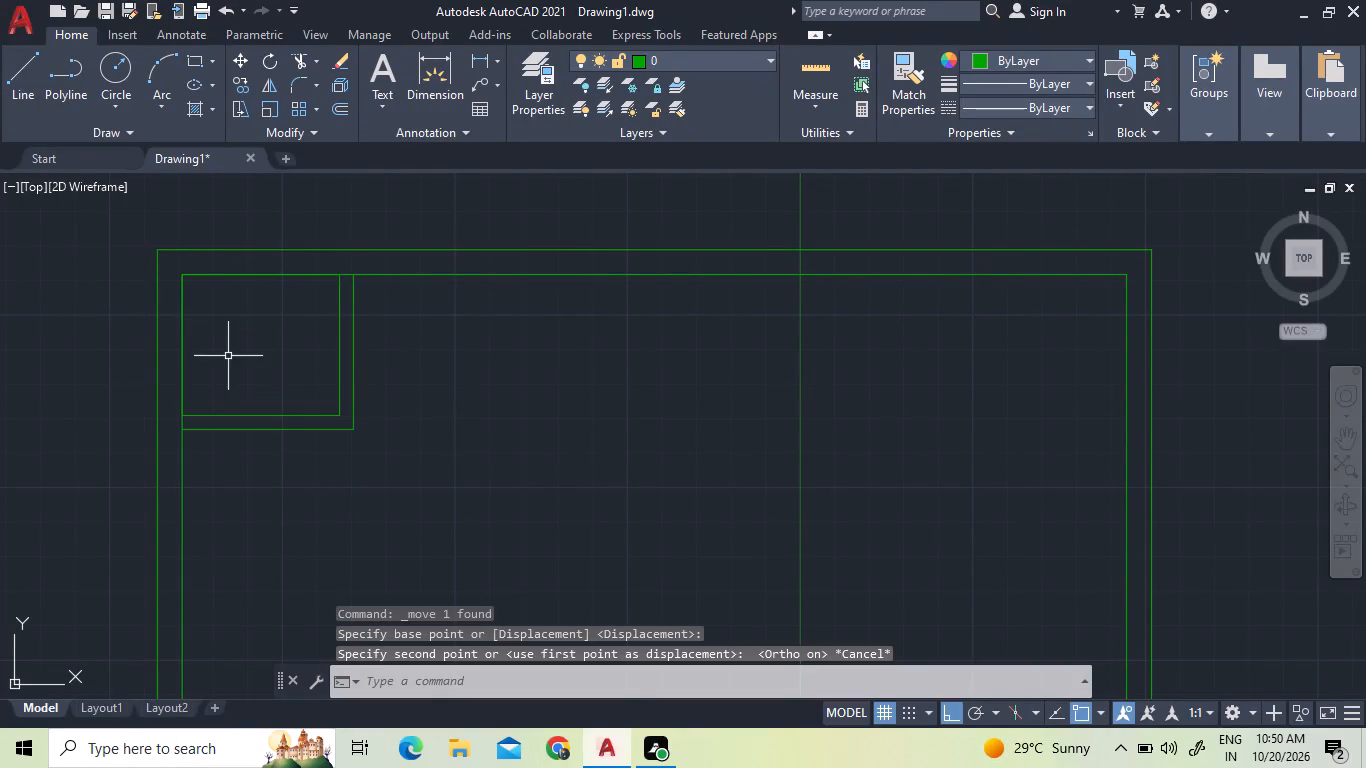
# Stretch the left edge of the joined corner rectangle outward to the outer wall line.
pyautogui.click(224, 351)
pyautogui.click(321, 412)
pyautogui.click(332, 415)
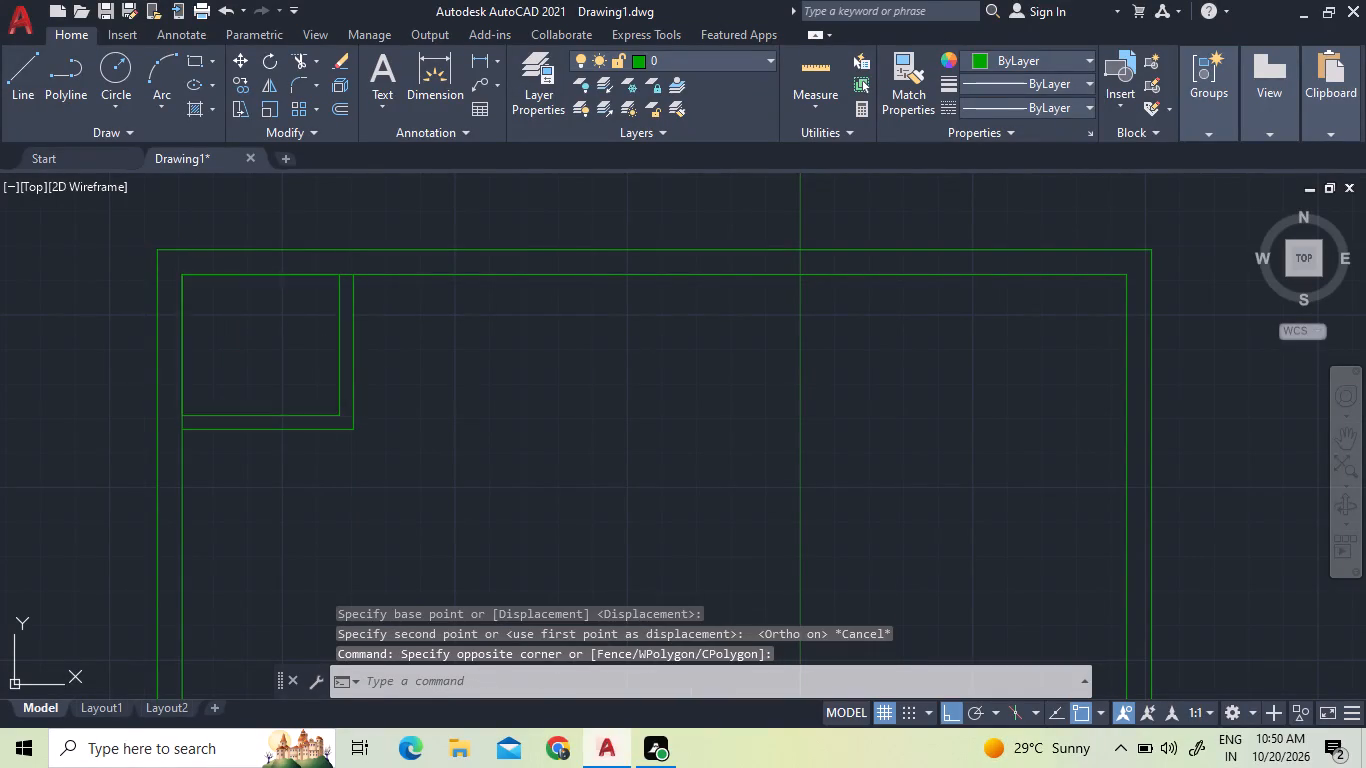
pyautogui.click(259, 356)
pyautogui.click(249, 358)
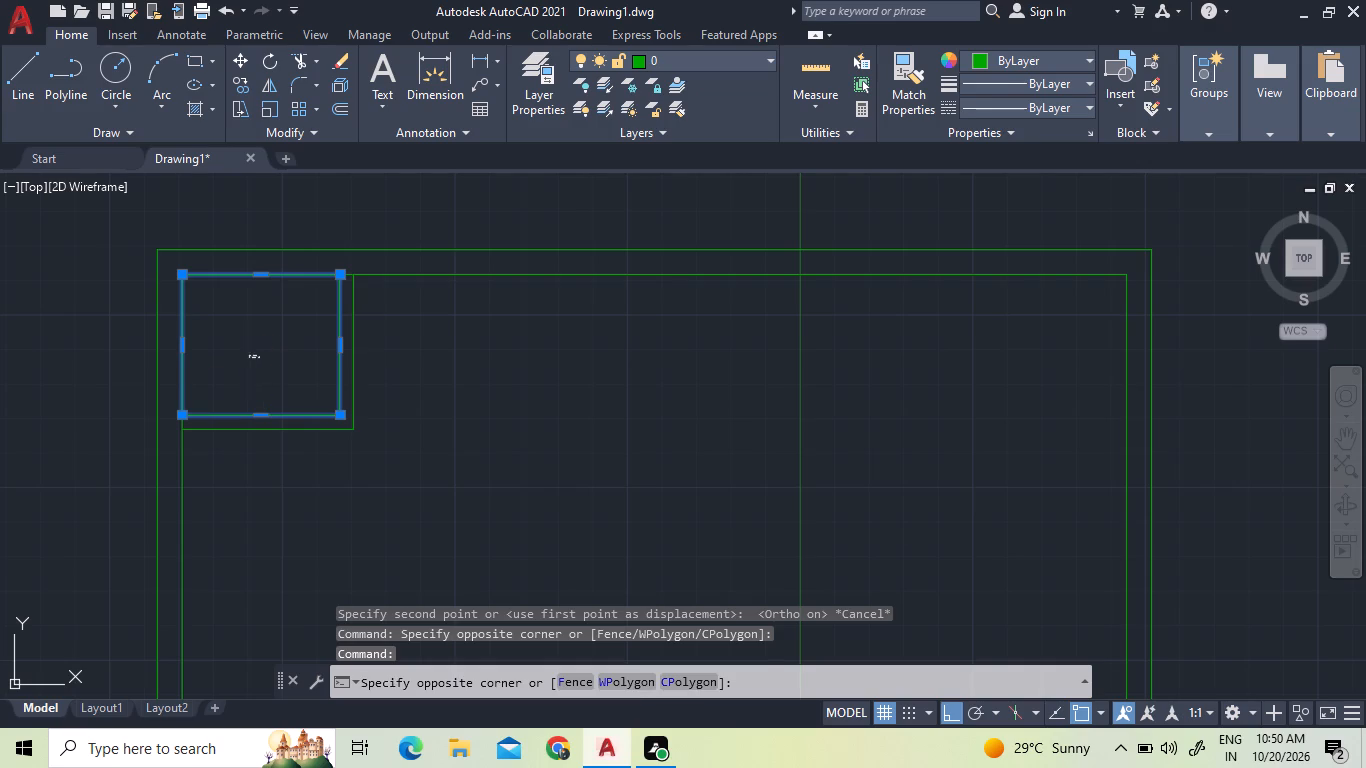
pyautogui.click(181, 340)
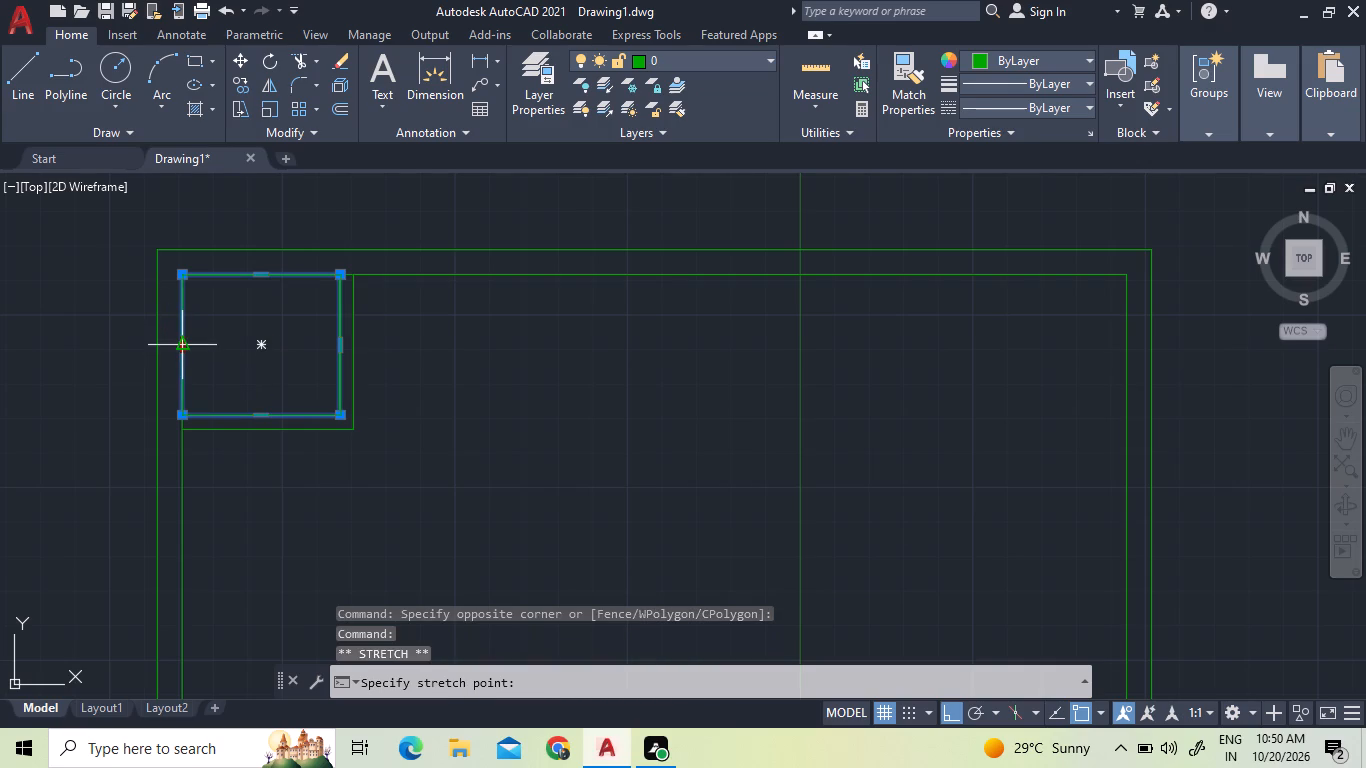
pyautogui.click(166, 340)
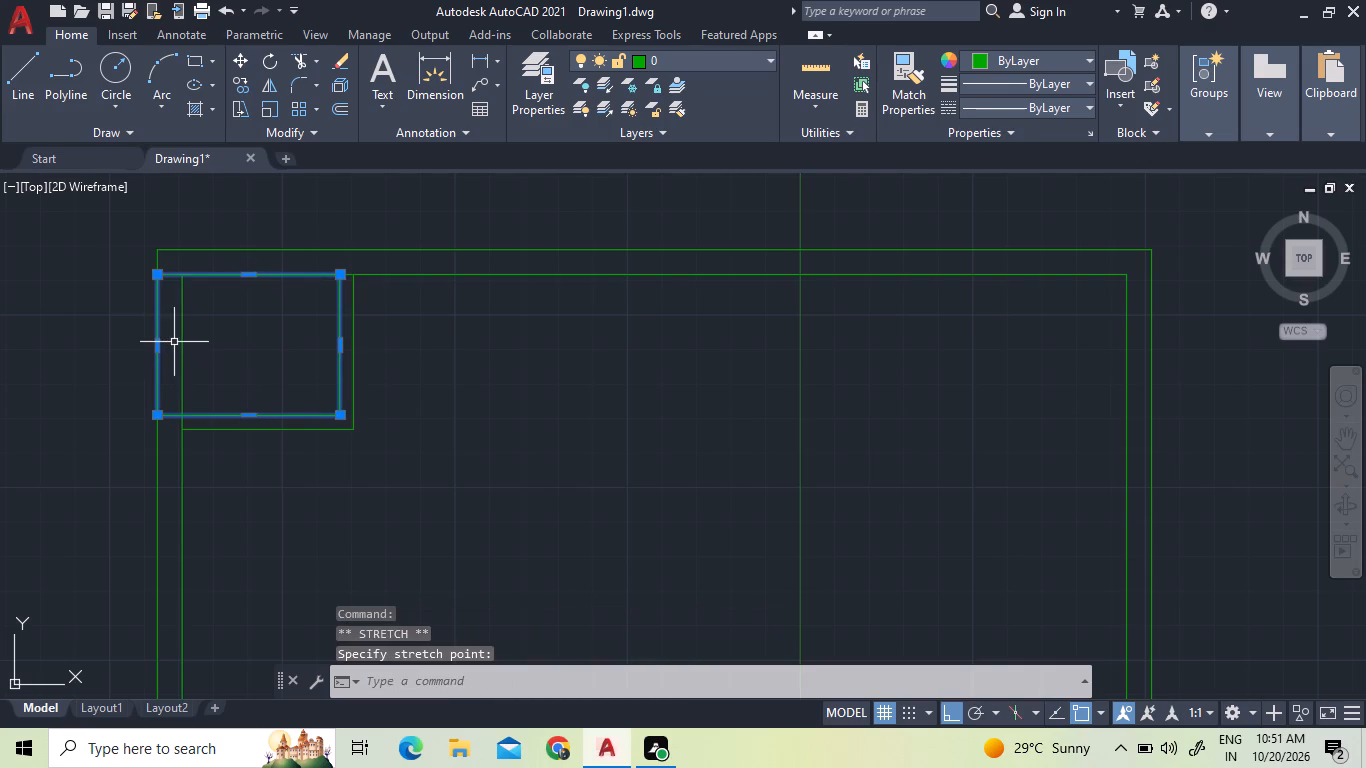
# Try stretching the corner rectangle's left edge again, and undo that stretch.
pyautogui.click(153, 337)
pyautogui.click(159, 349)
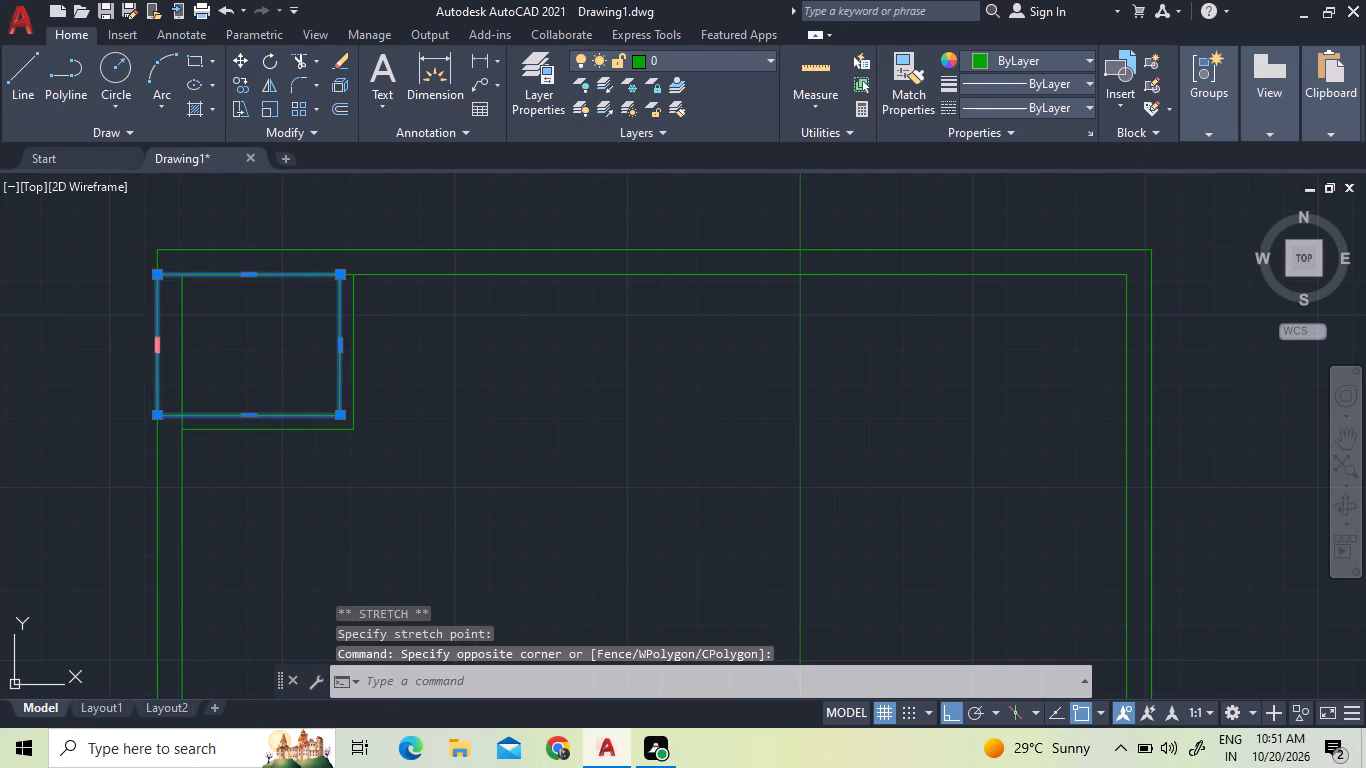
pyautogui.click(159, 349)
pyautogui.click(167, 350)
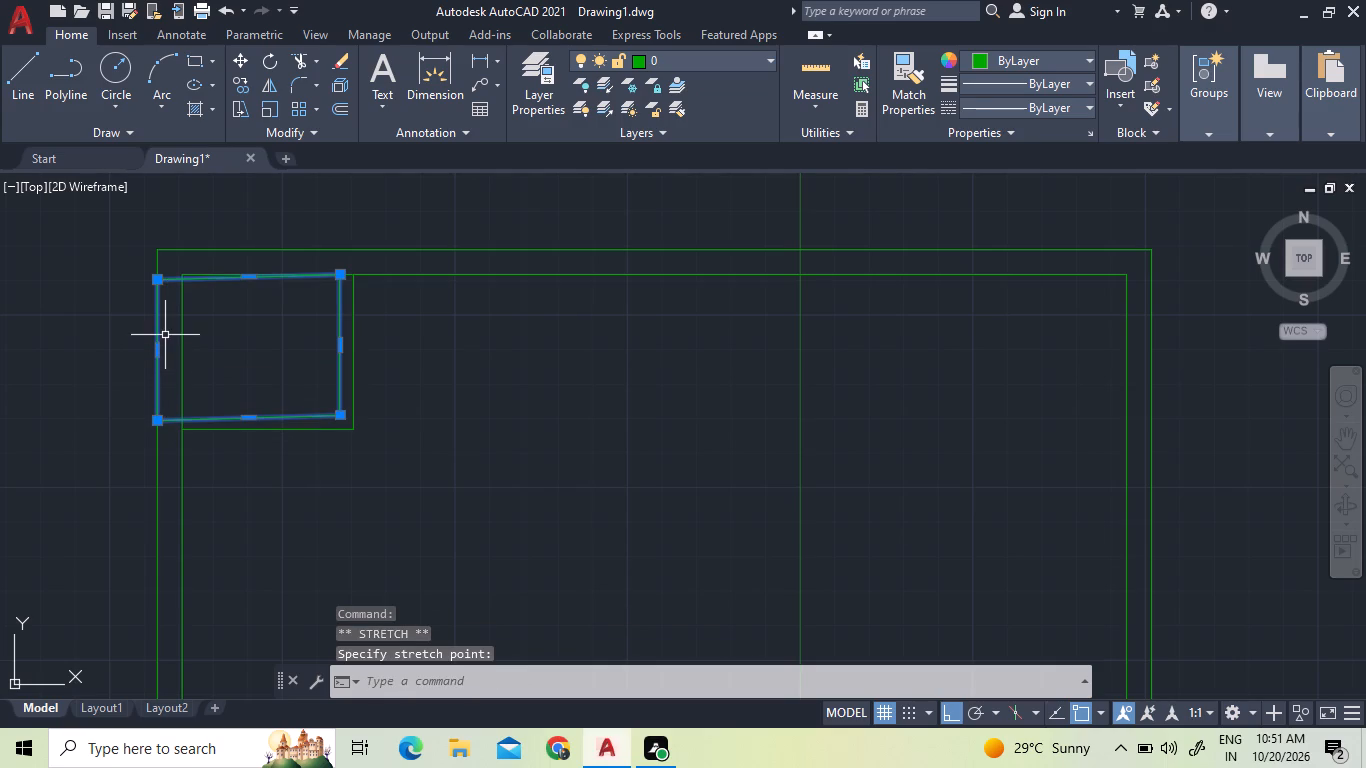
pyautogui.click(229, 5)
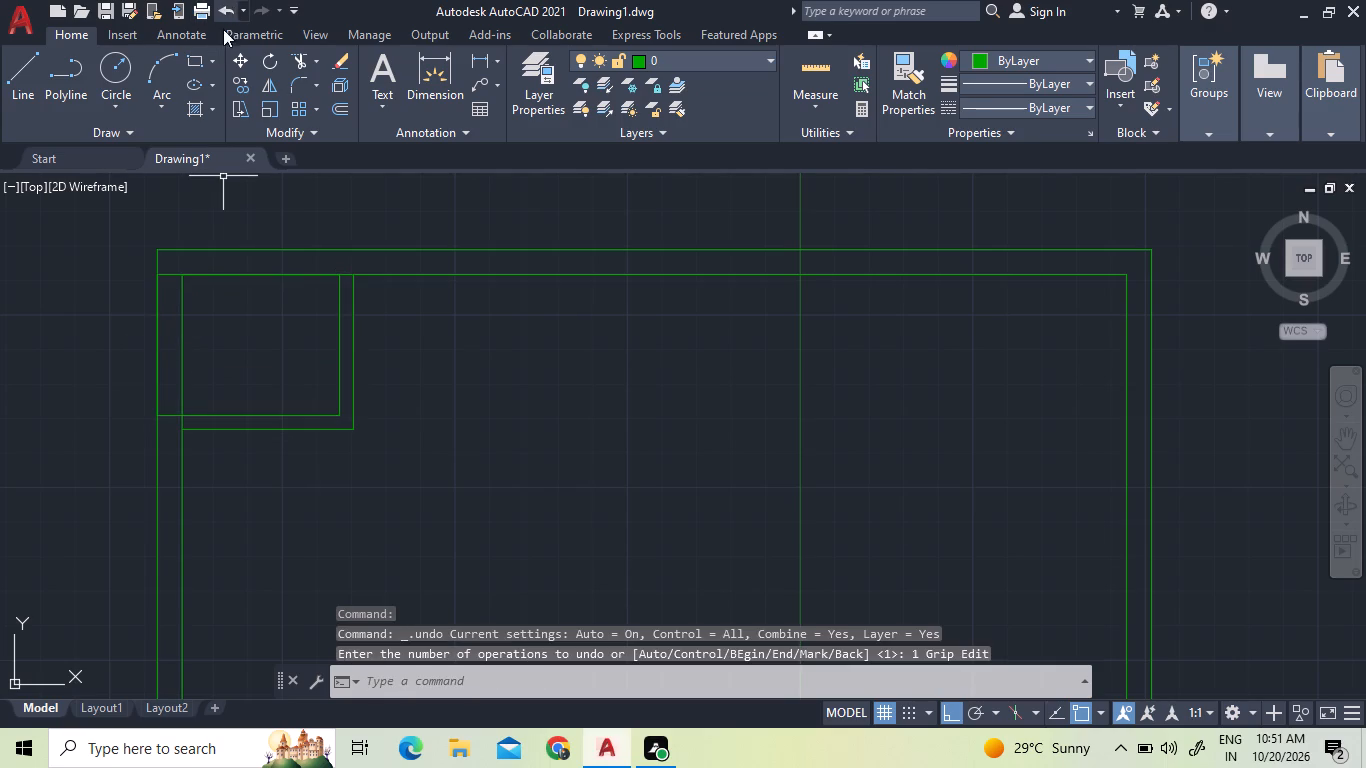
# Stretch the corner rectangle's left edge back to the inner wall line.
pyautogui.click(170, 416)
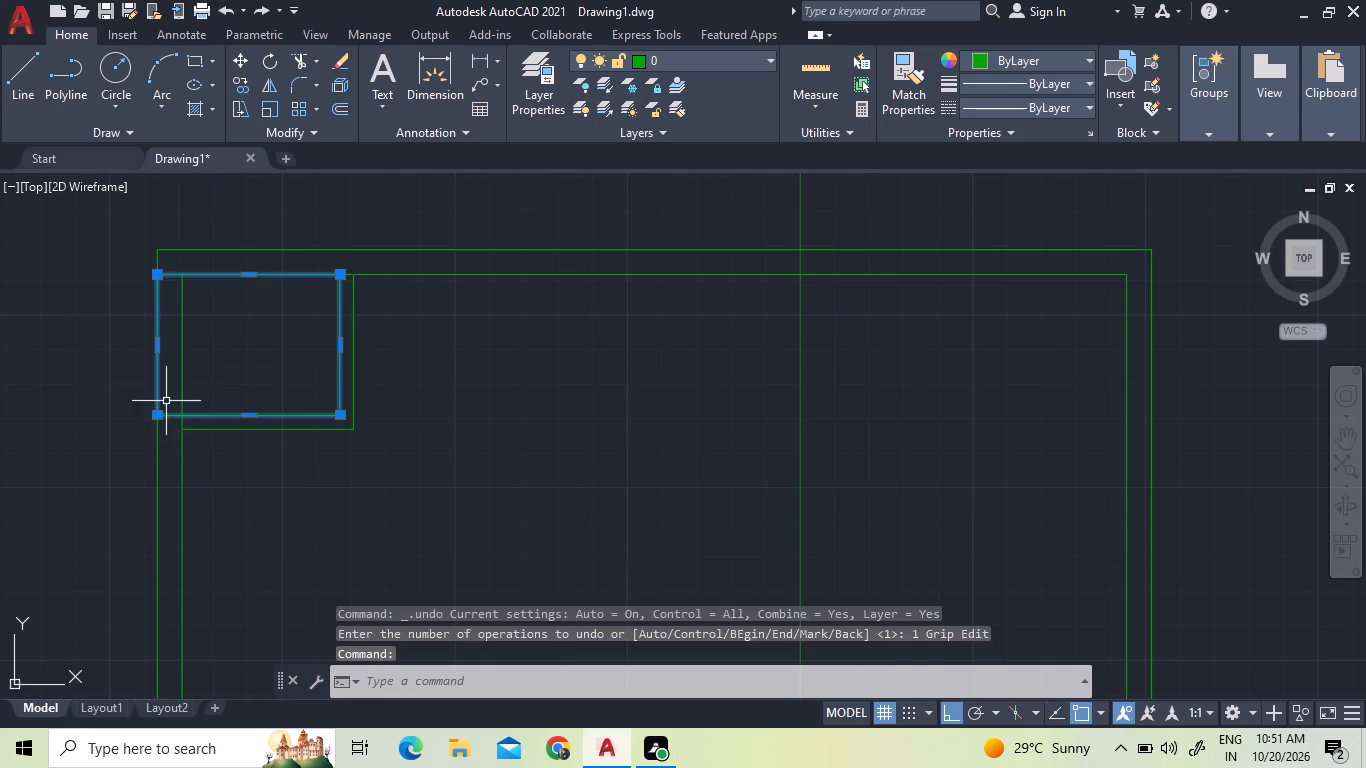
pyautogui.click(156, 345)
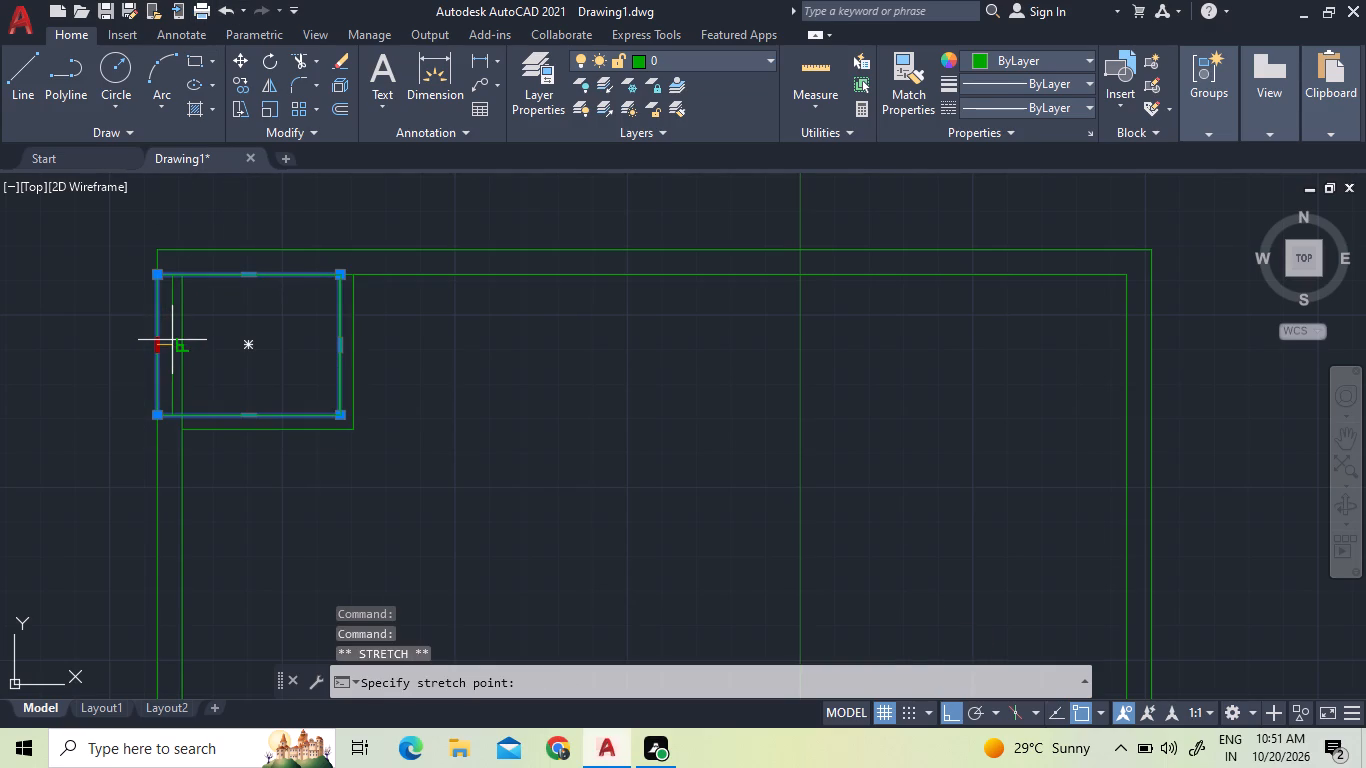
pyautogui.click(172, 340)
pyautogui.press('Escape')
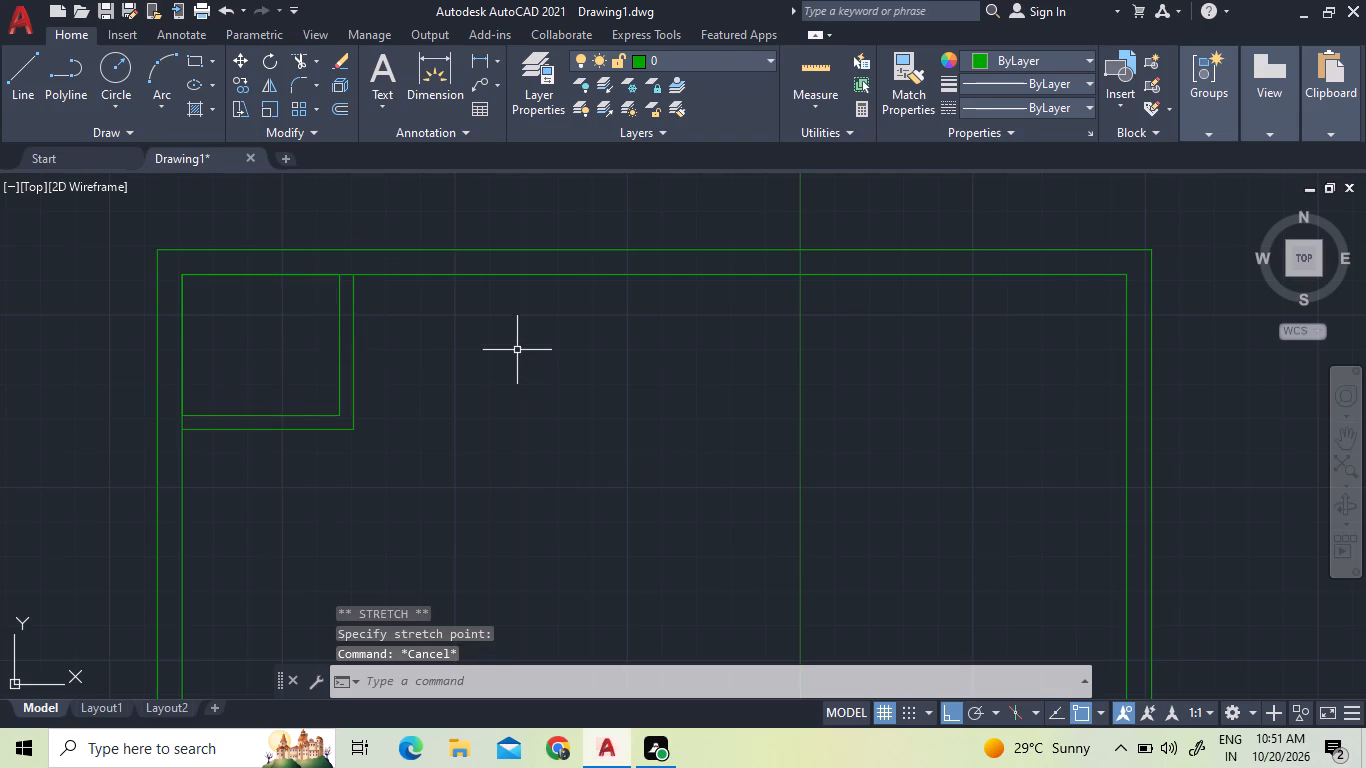
# Draw a 6' long by 4' wide rectangle below the inner top wall line, starting at the corner room's outer partition line.
pyautogui.click(192, 59)
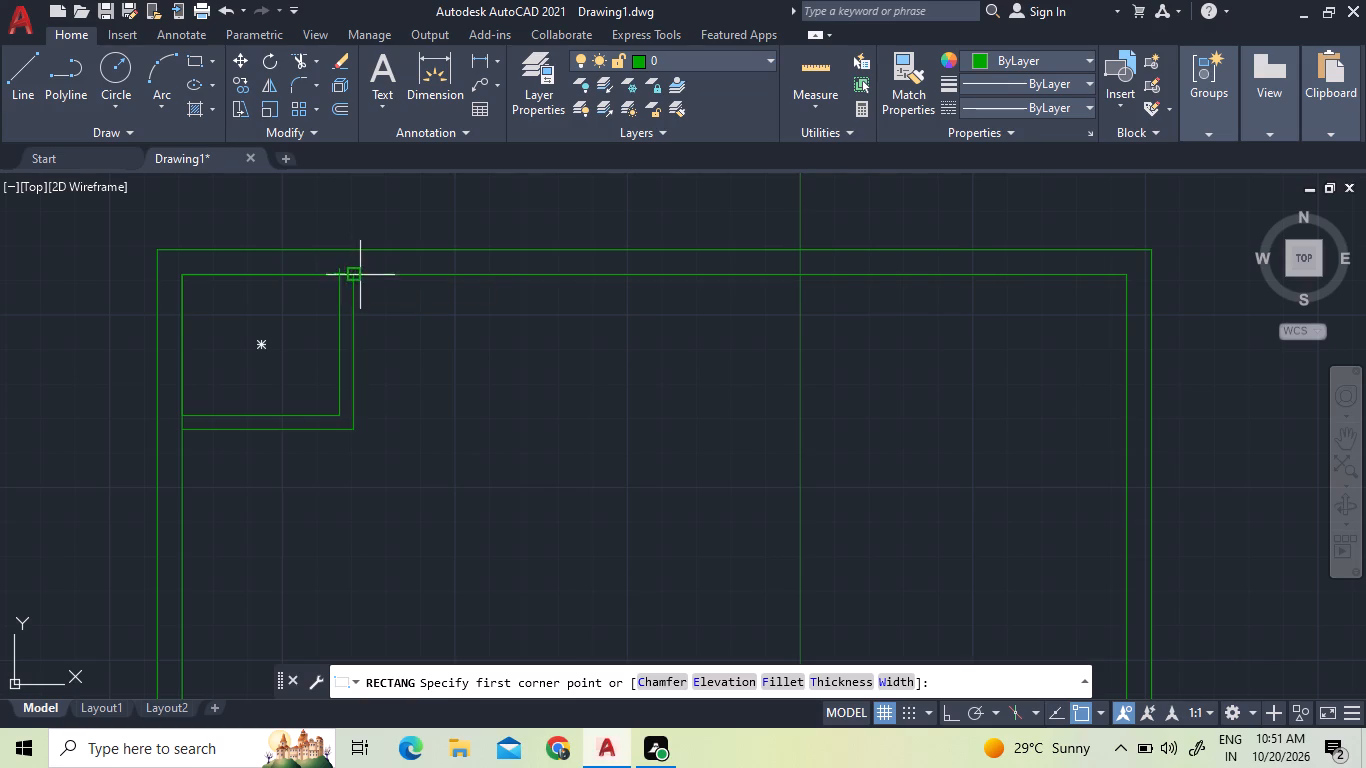
pyautogui.click(351, 273)
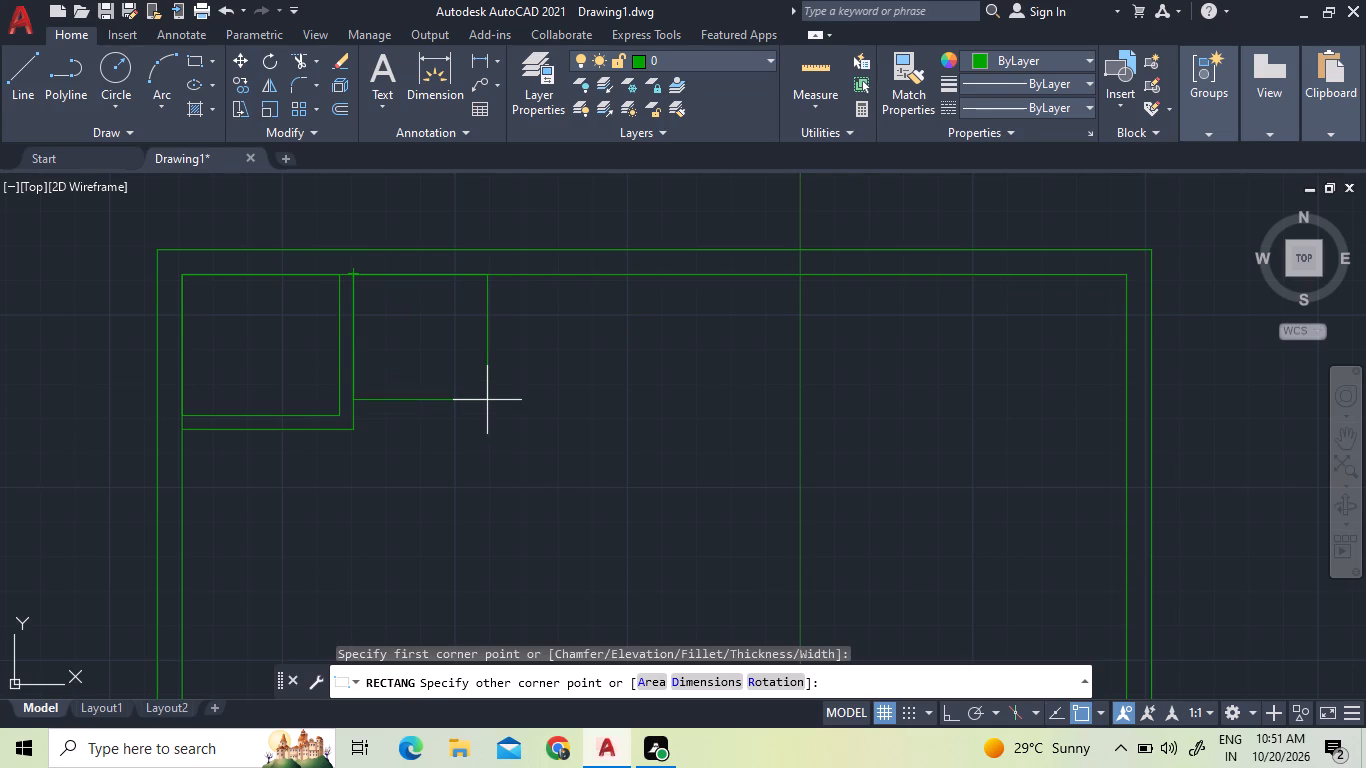
pyautogui.write('d')
pyautogui.press('space')
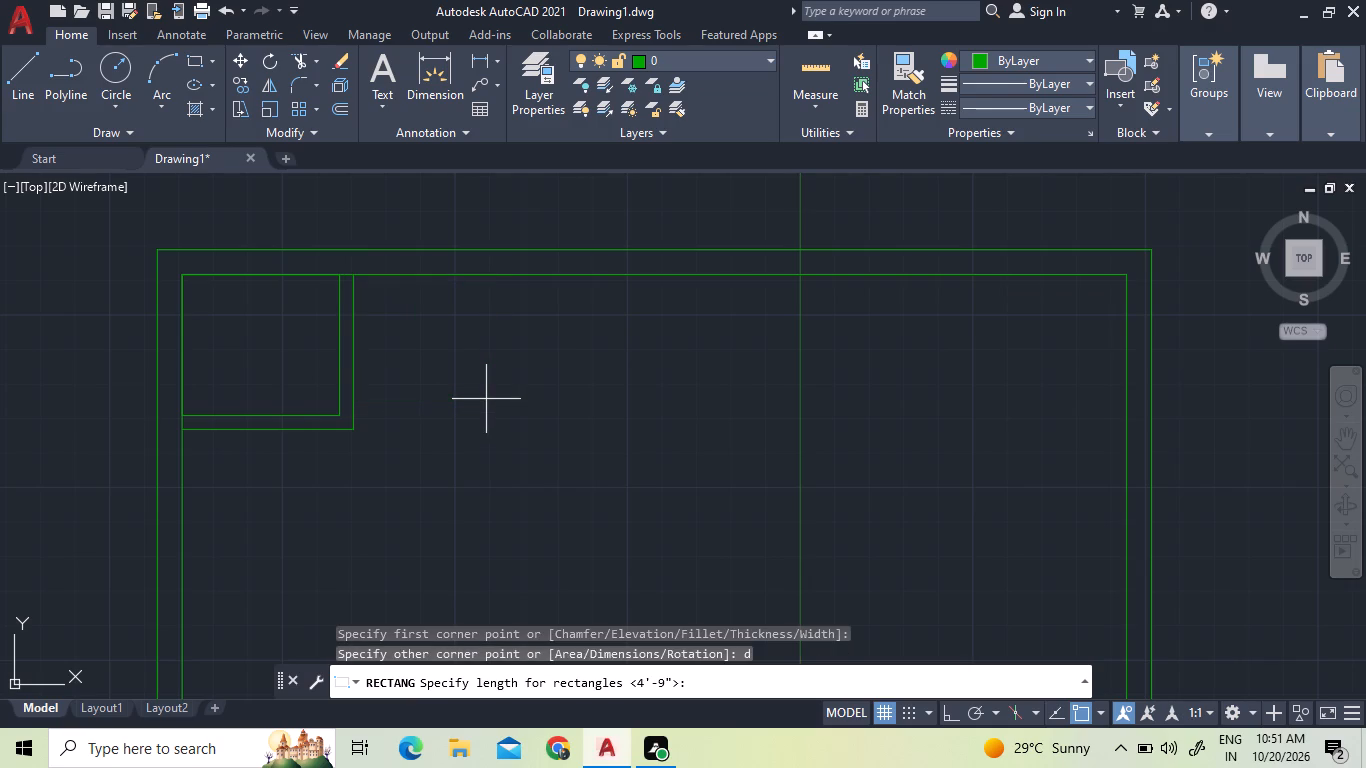
pyautogui.write("6'")
pyautogui.press('Return')
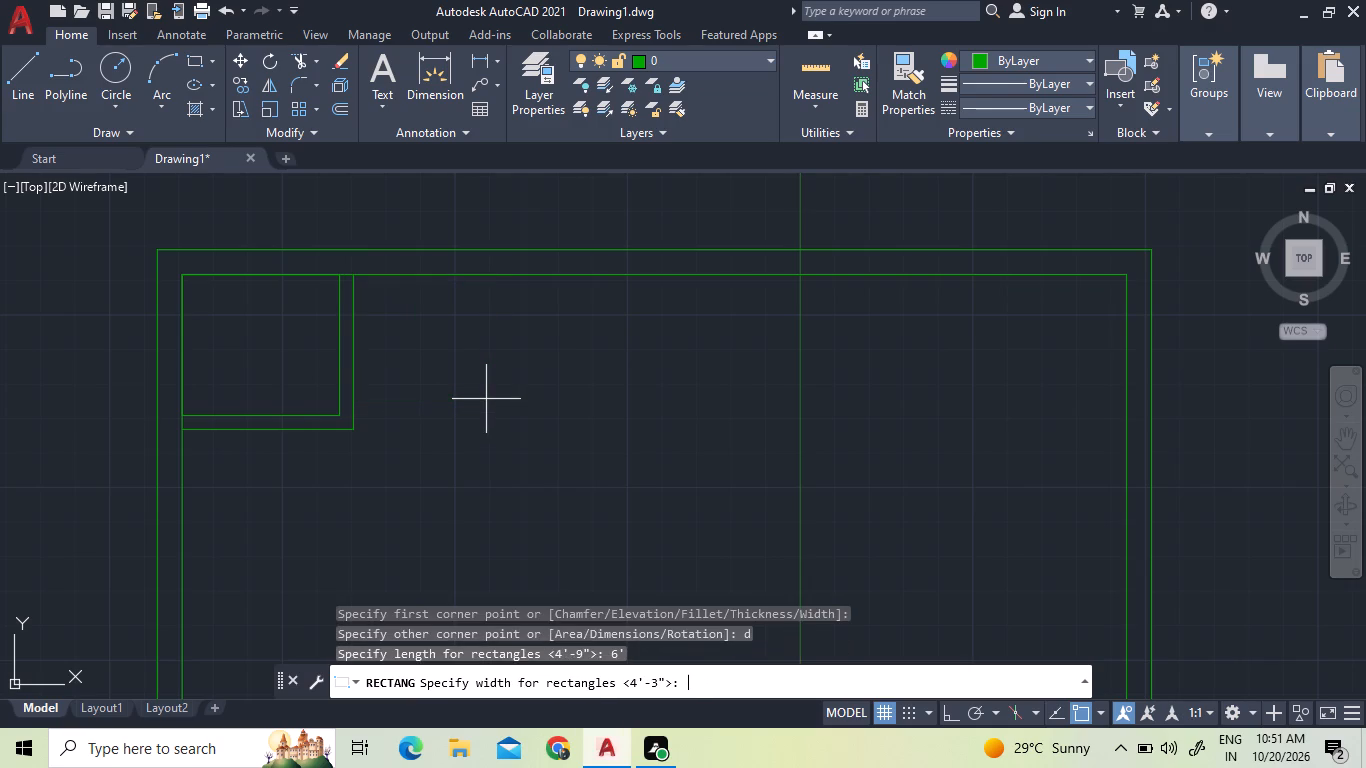
pyautogui.write("4'")
pyautogui.press('Return')
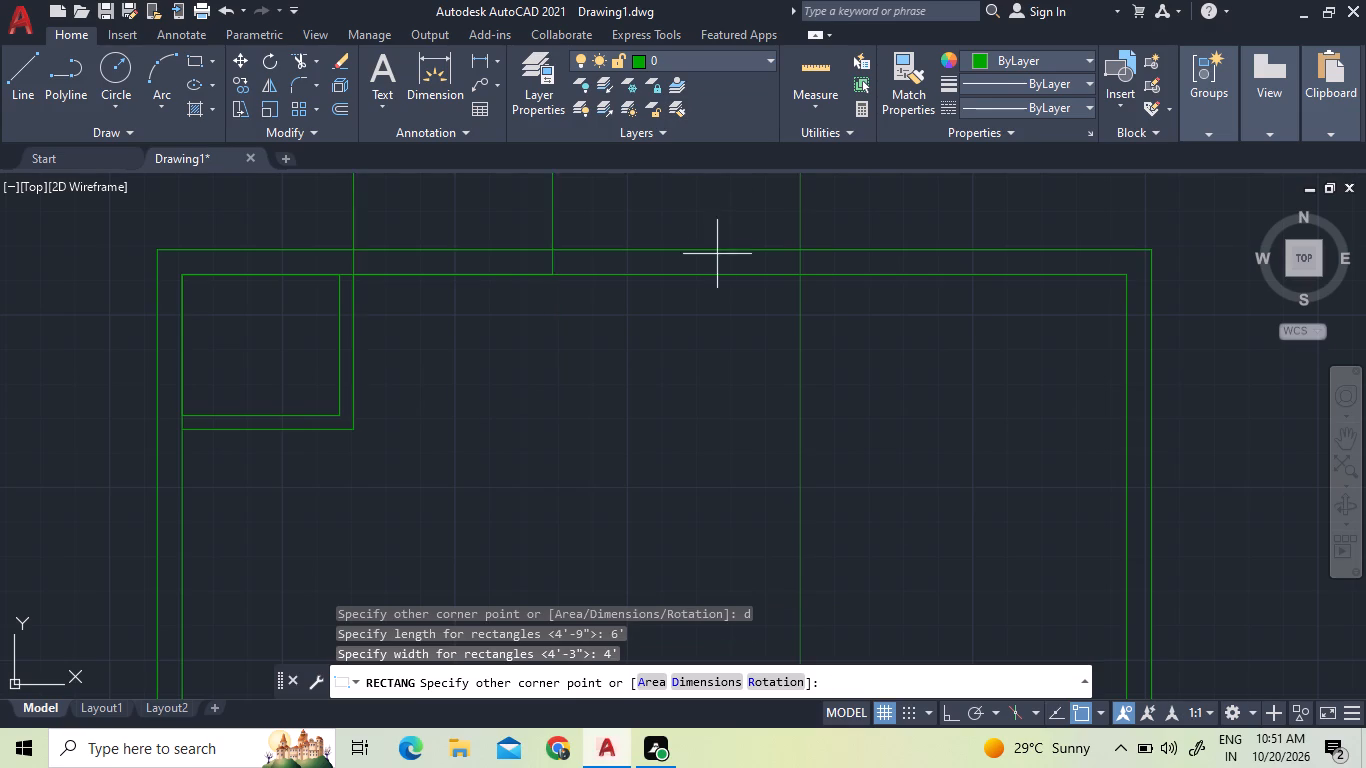
pyautogui.click(644, 397)
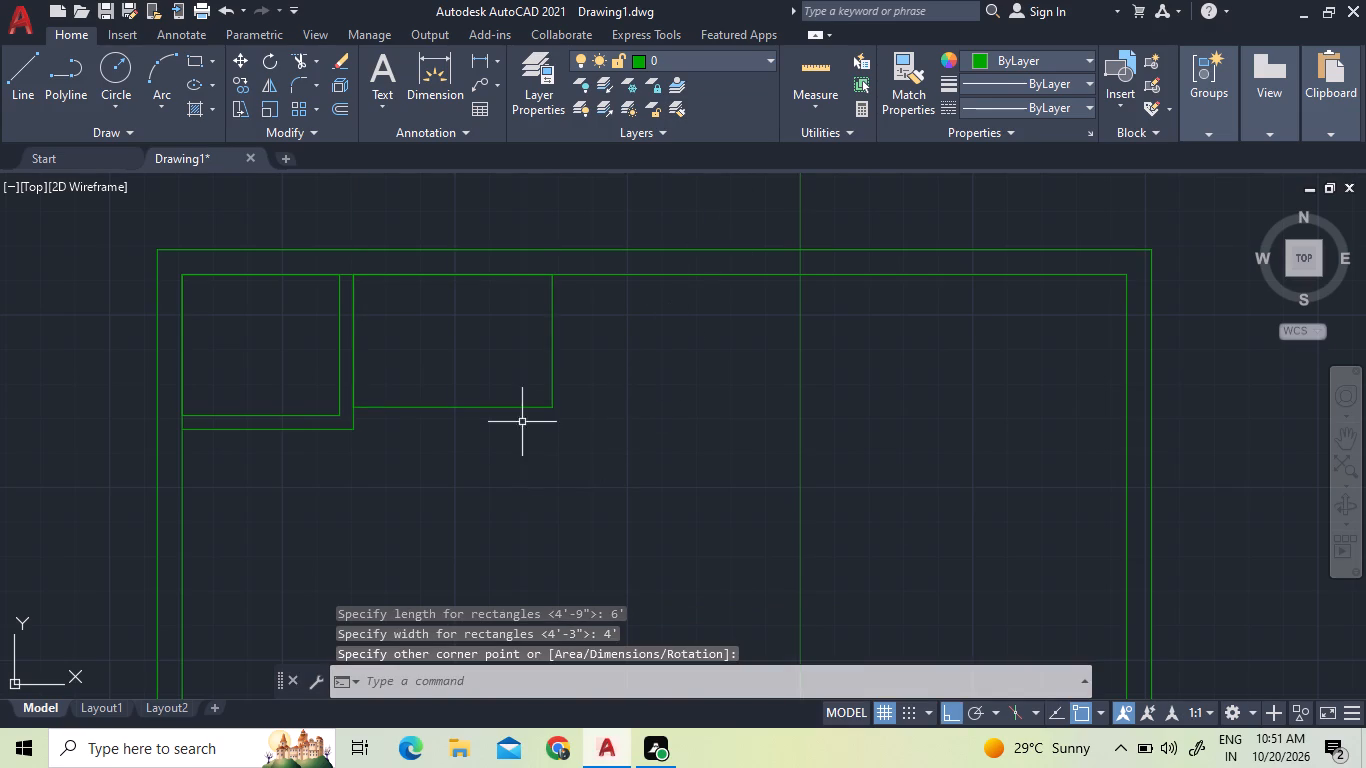
# Explode the 6' by 4' rectangle and the adjoining corner room's inner rectangle into separate lines.
pyautogui.click(539, 446)
pyautogui.click(488, 350)
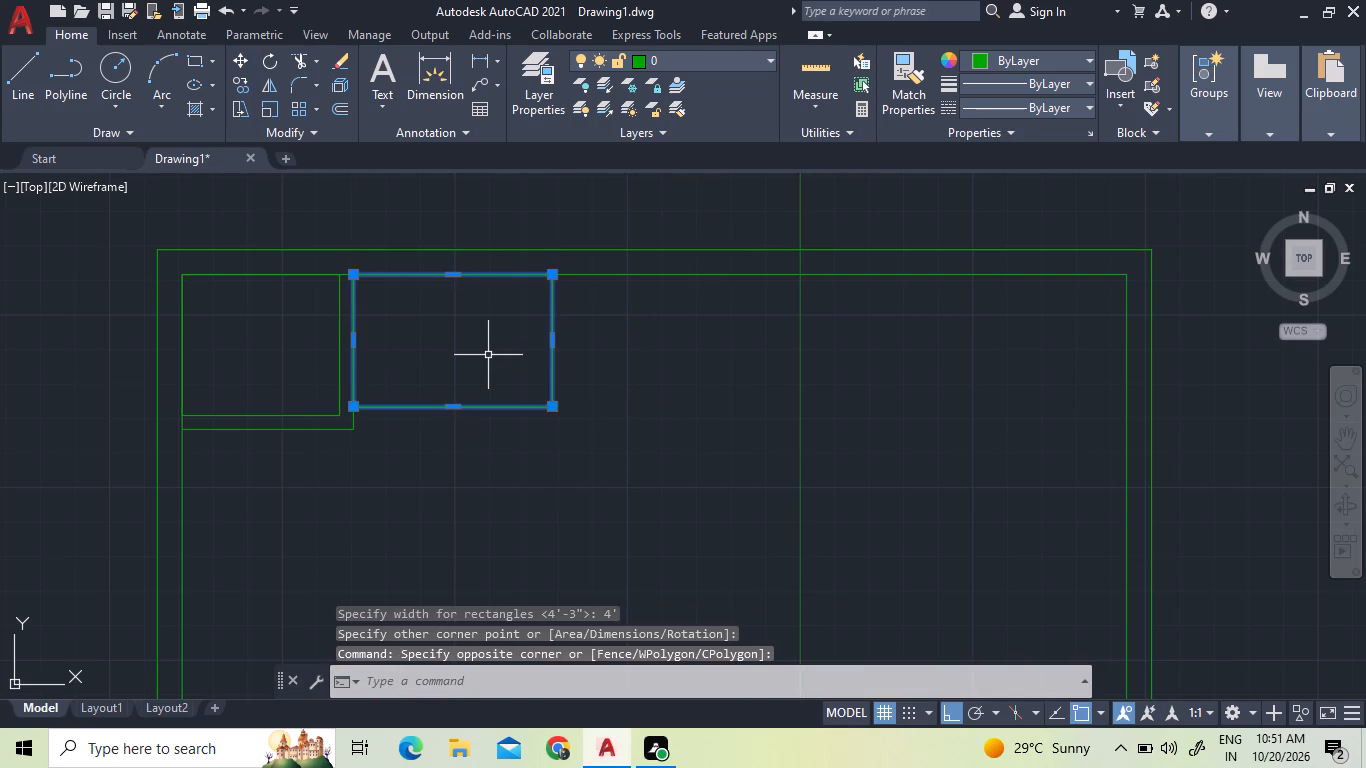
pyautogui.write('x')
pyautogui.press('space')
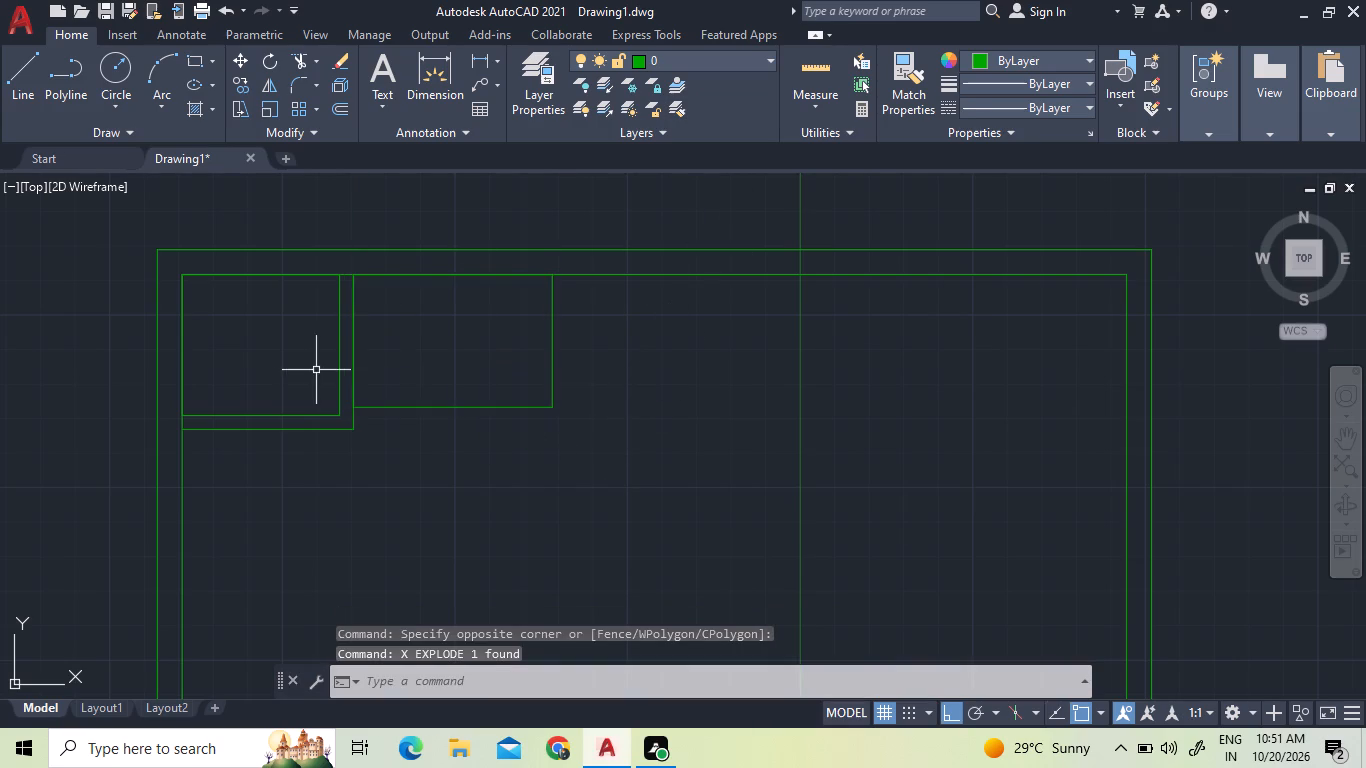
pyautogui.click(341, 380)
pyautogui.press('x')
pyautogui.press('space')
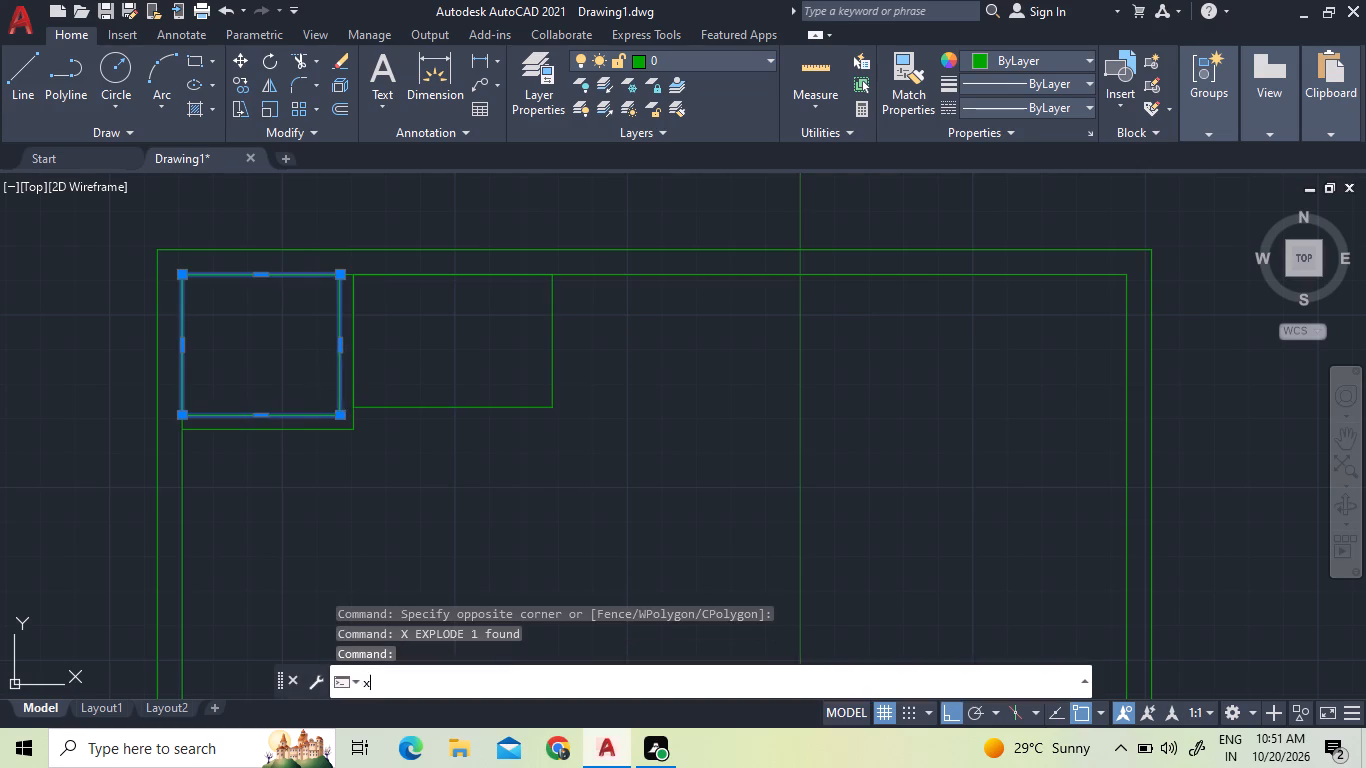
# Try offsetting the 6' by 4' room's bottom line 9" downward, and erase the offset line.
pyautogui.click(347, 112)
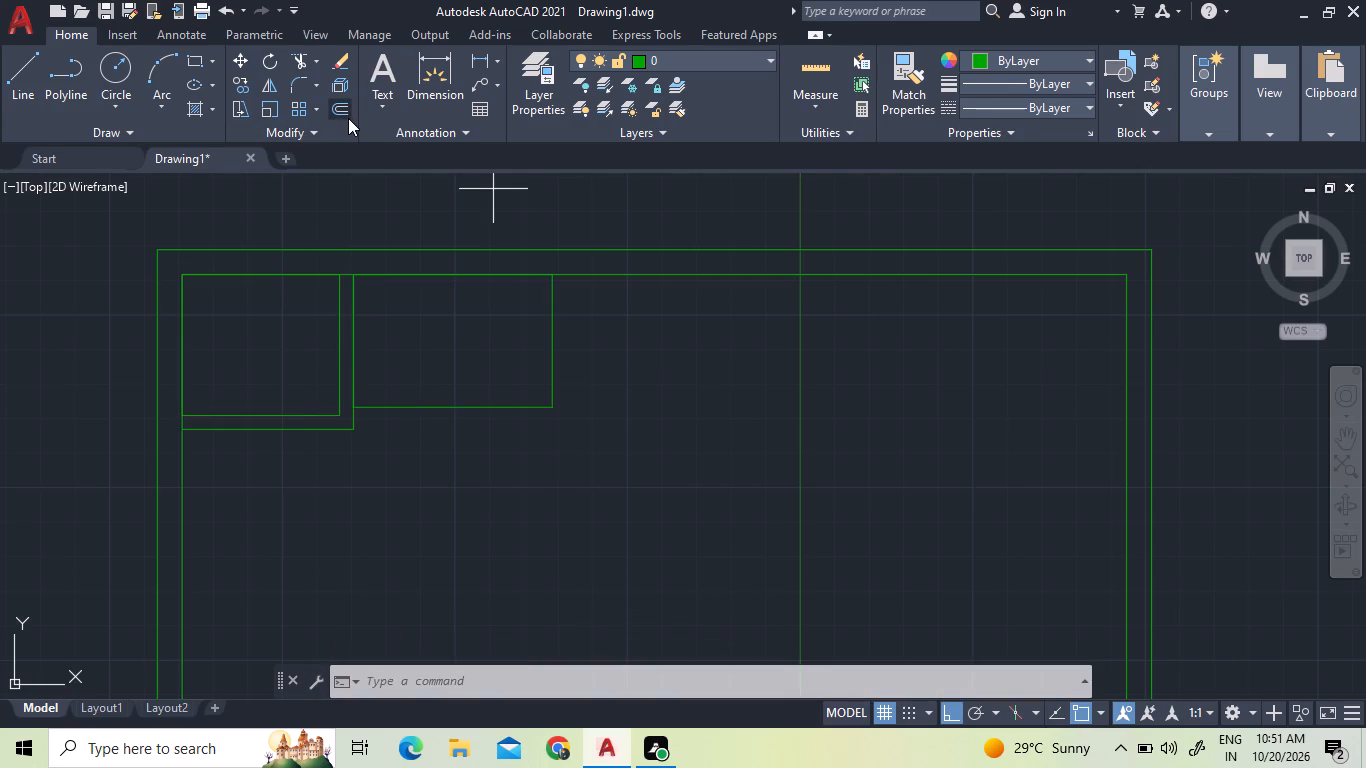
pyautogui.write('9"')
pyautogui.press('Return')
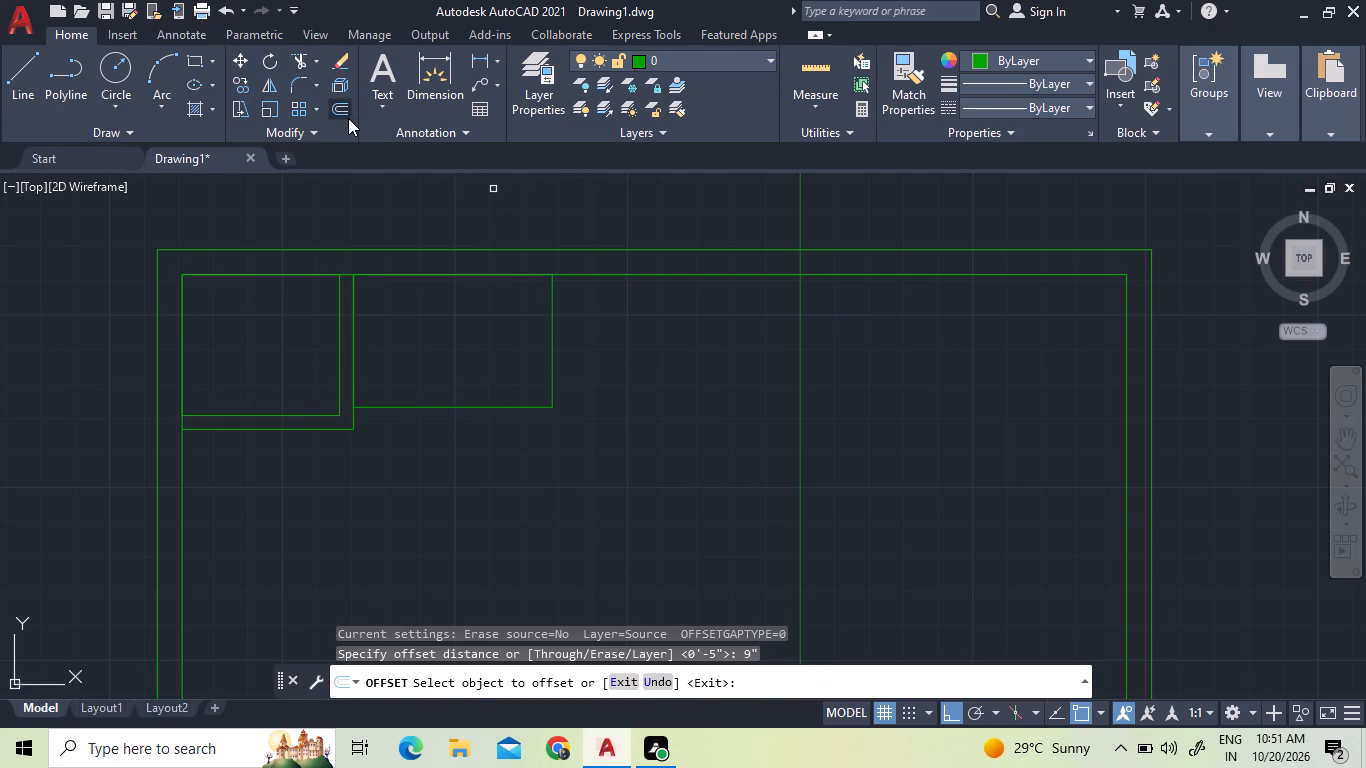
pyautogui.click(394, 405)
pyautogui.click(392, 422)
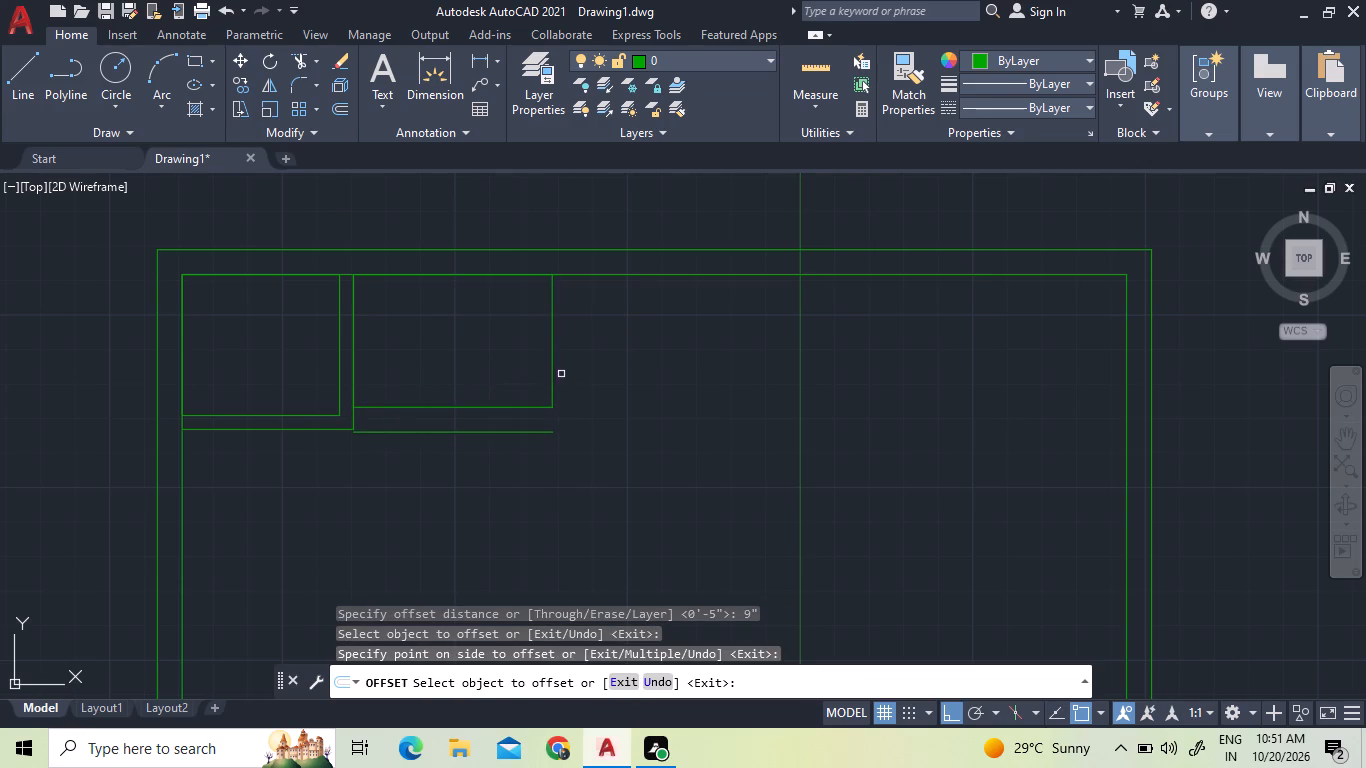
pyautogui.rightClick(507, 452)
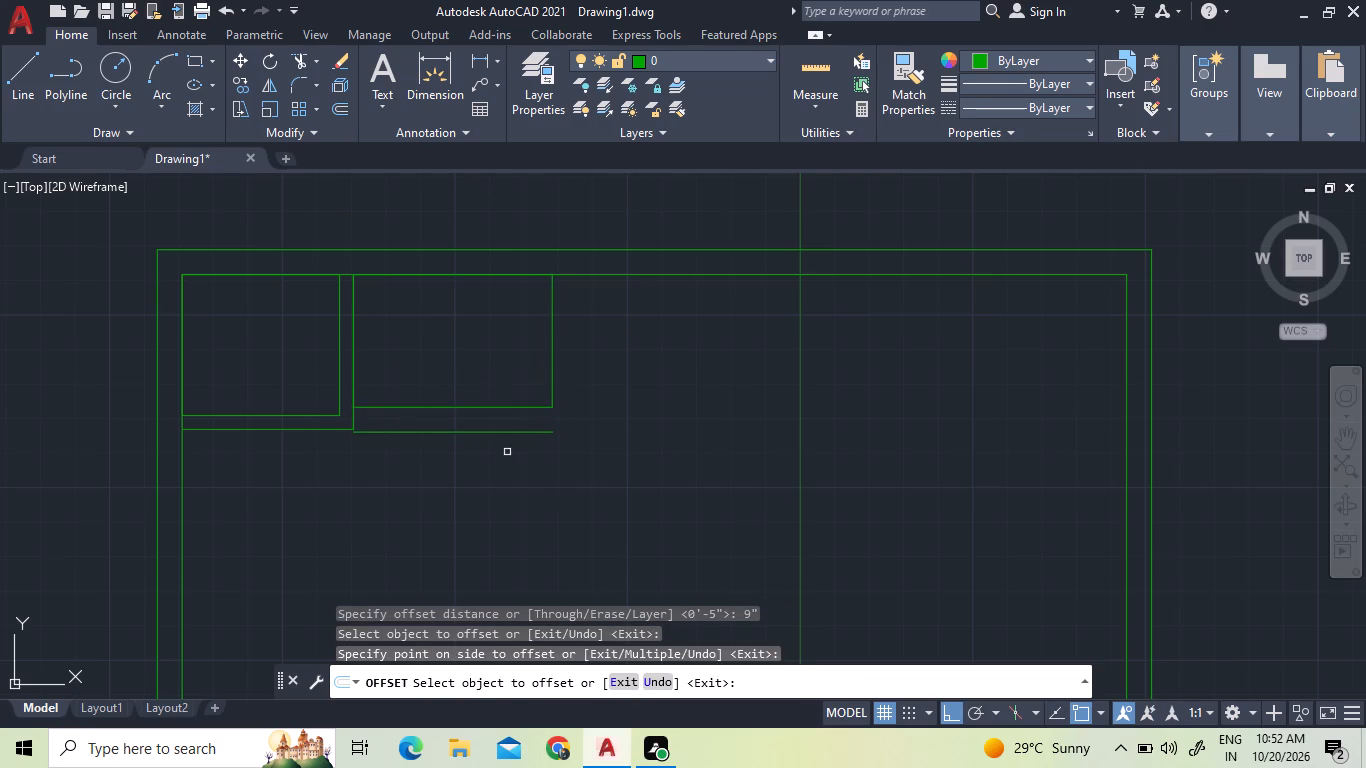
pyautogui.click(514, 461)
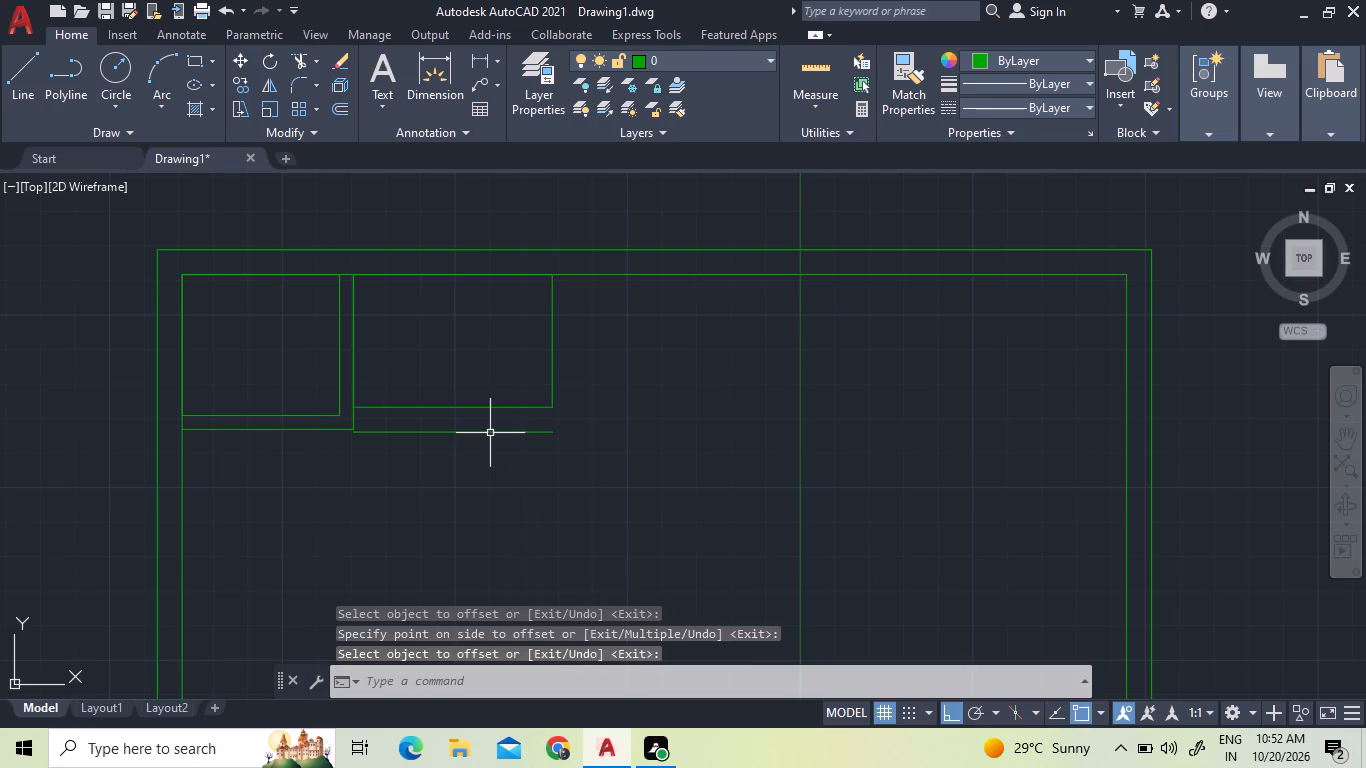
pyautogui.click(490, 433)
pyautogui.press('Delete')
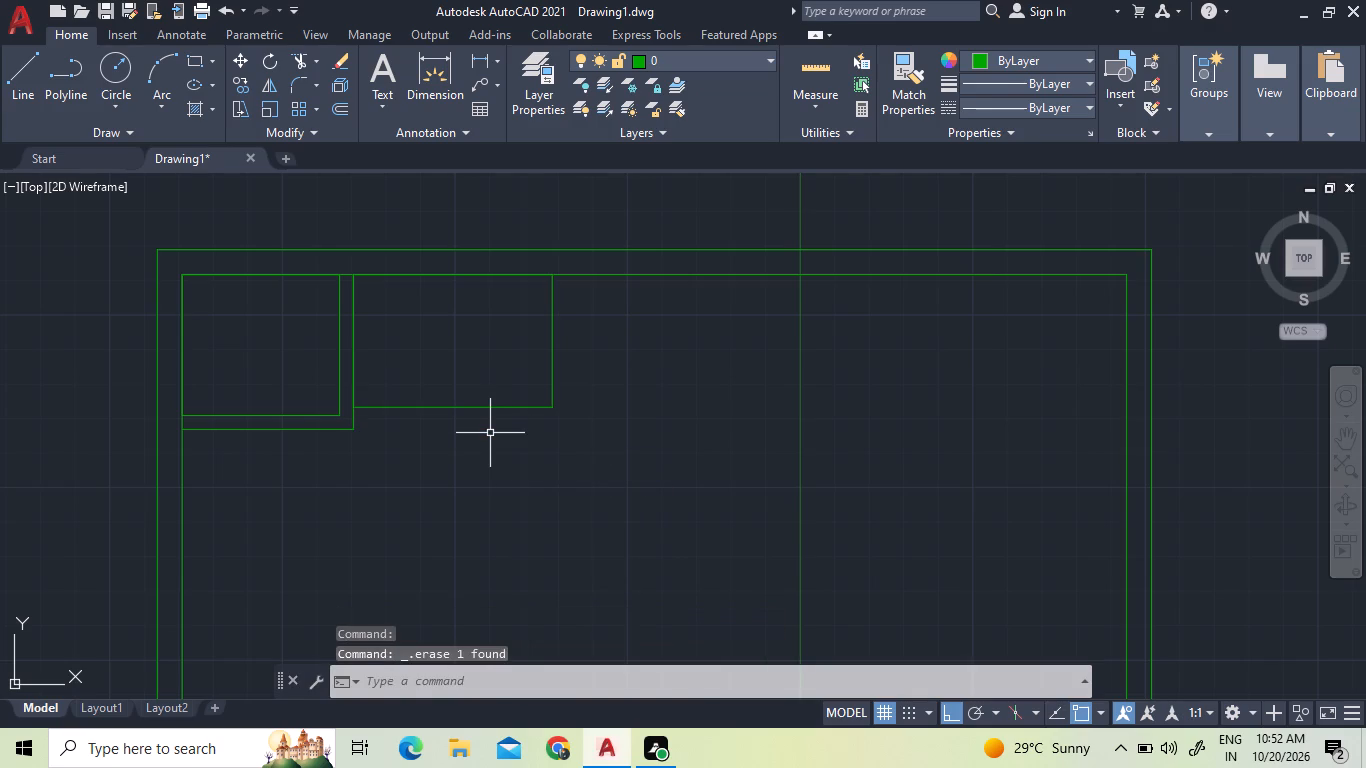
# Offset the 6' by 4' room's bottom line 5" downward for the partition thickness.
pyautogui.click(343, 110)
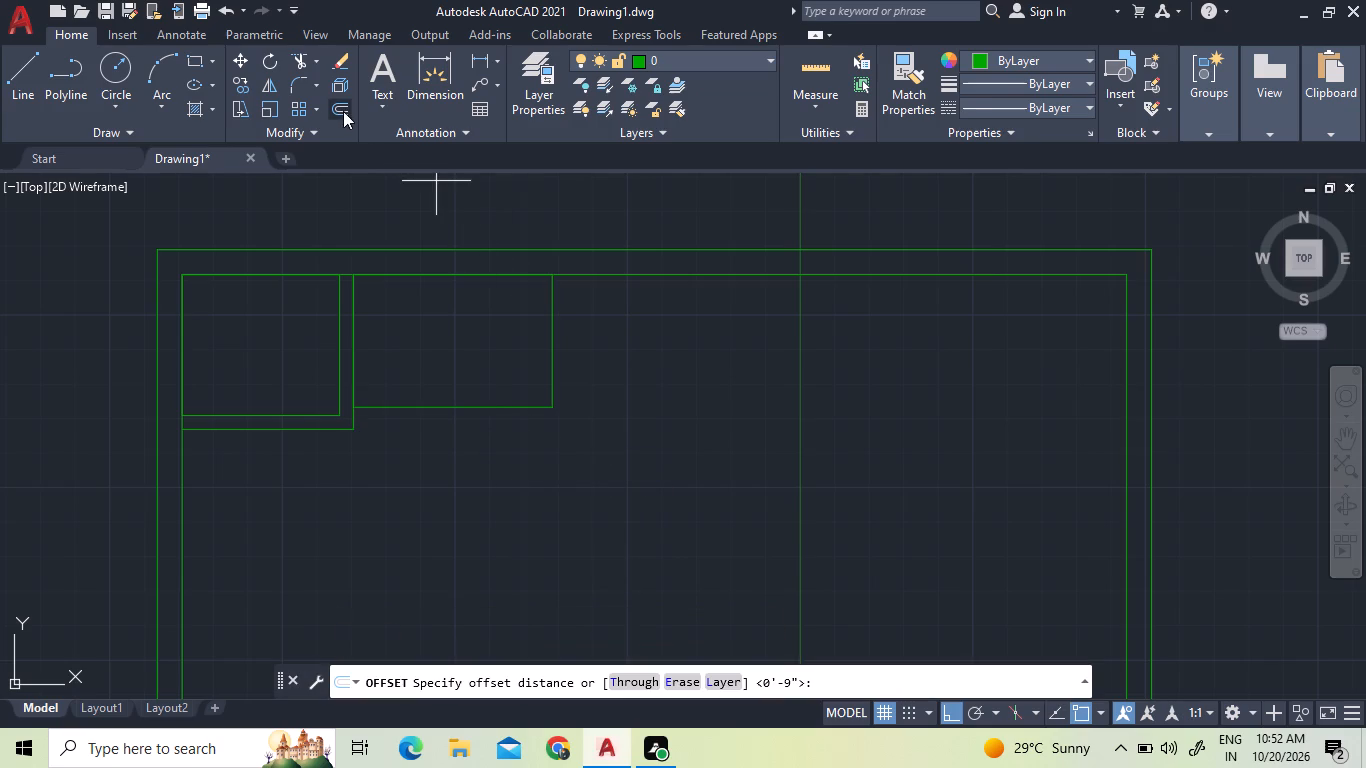
pyautogui.write('5"')
pyautogui.press('Return')
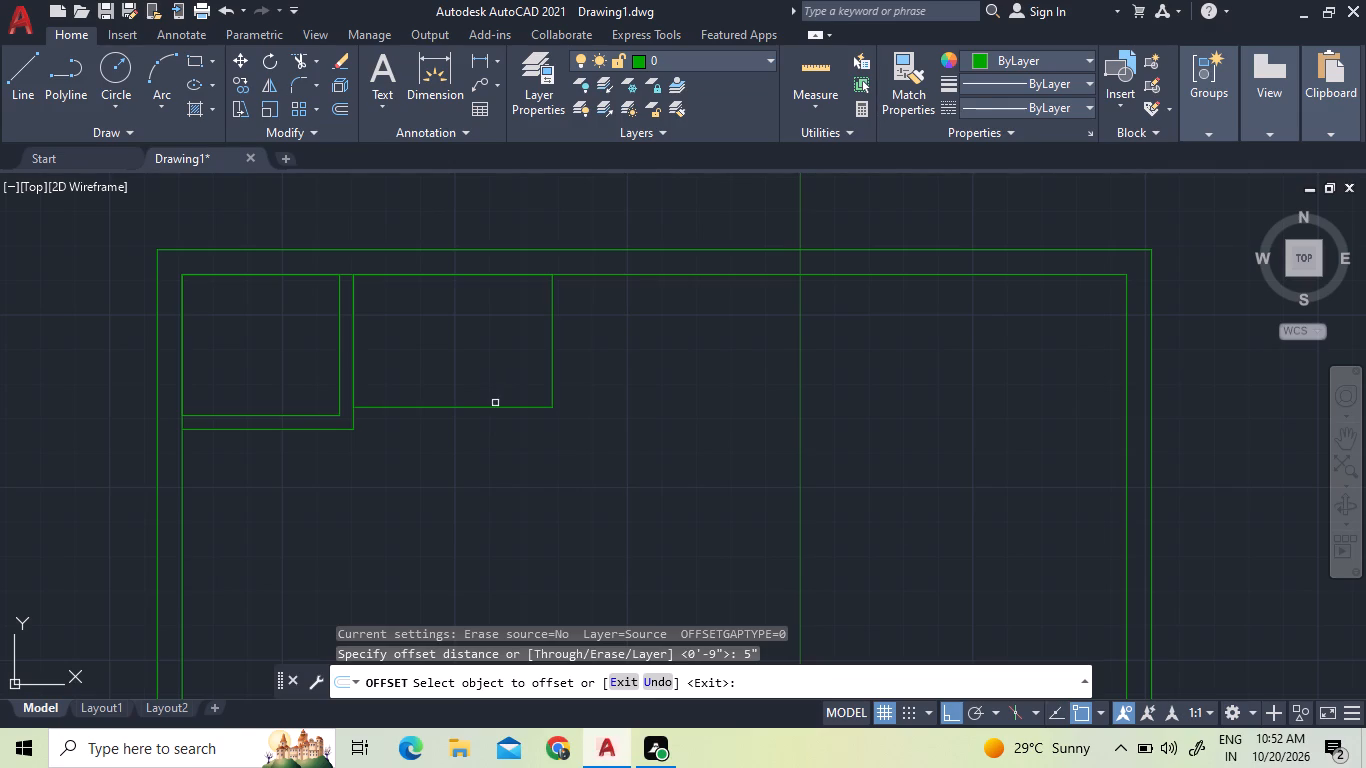
pyautogui.click(495, 408)
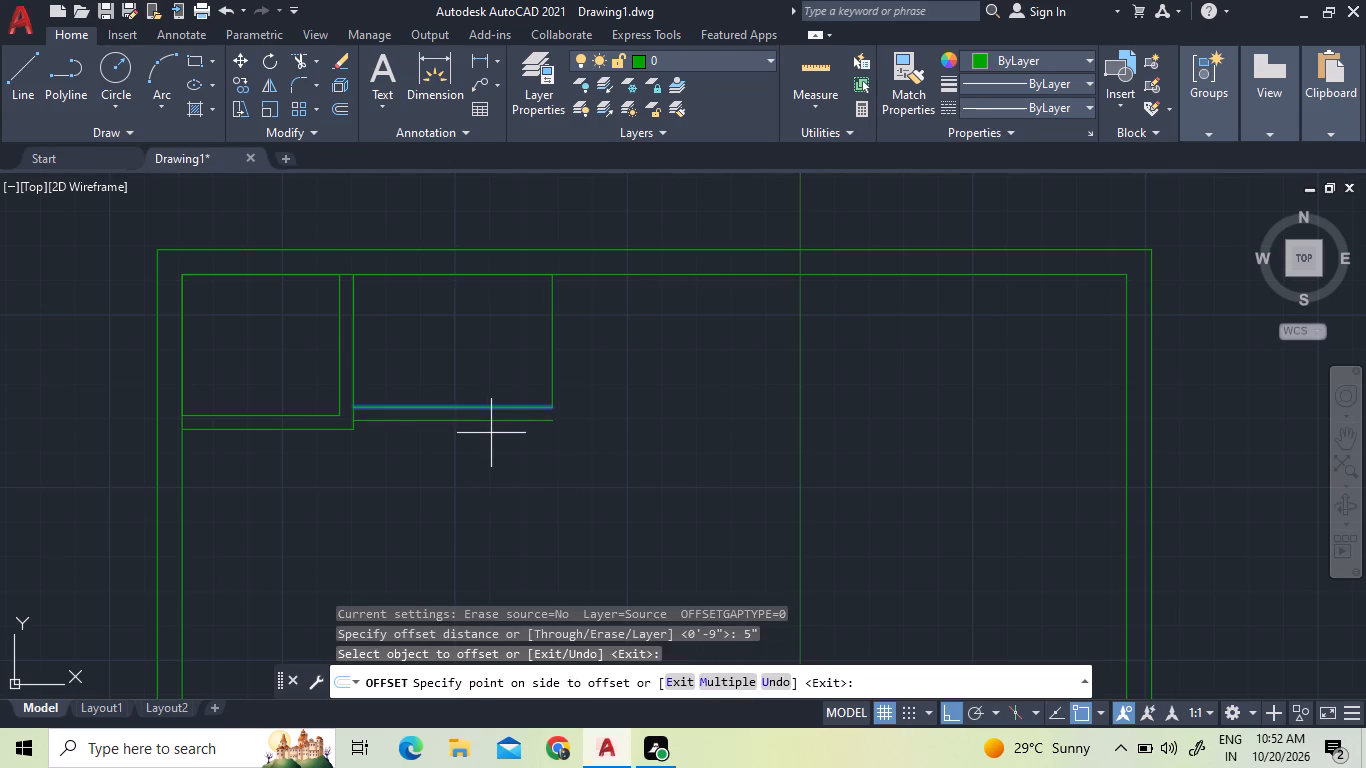
pyautogui.click(491, 433)
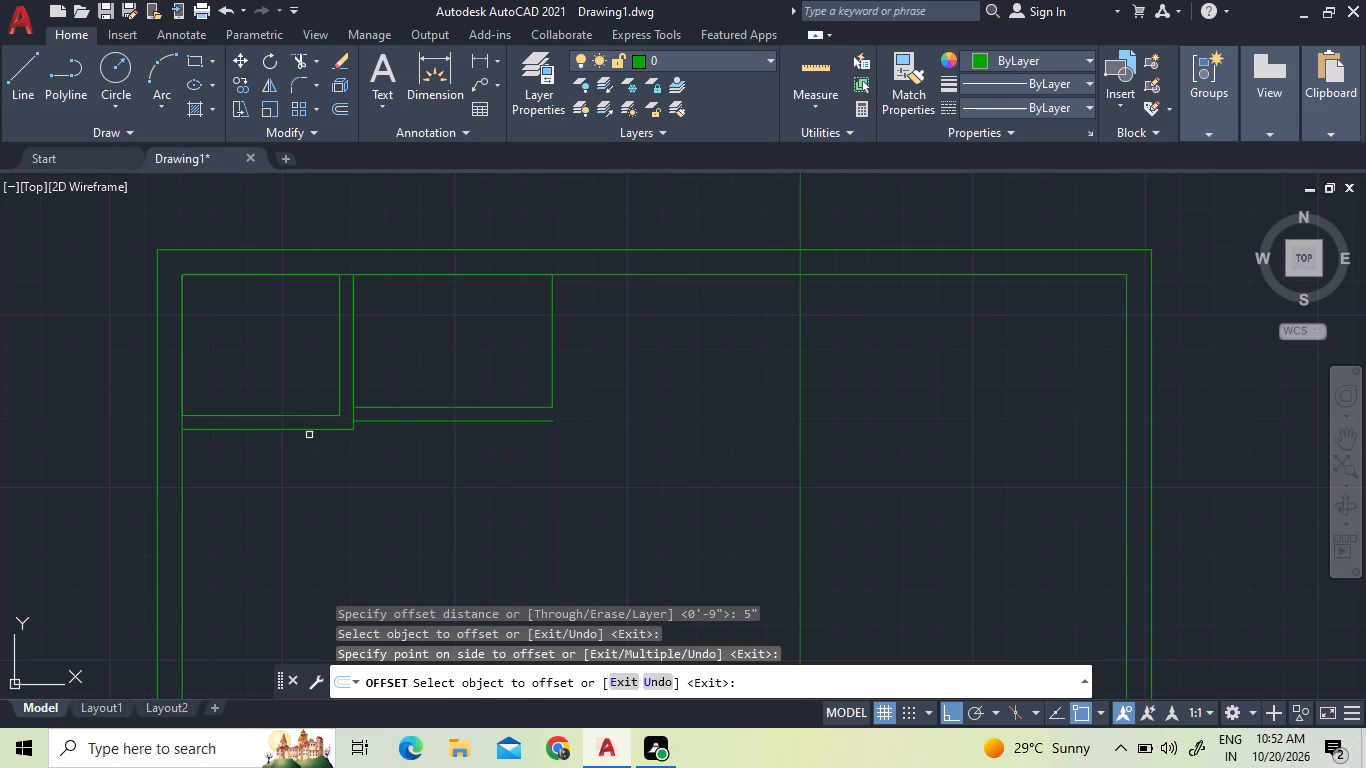
pyautogui.scroll(2, 310, 433)
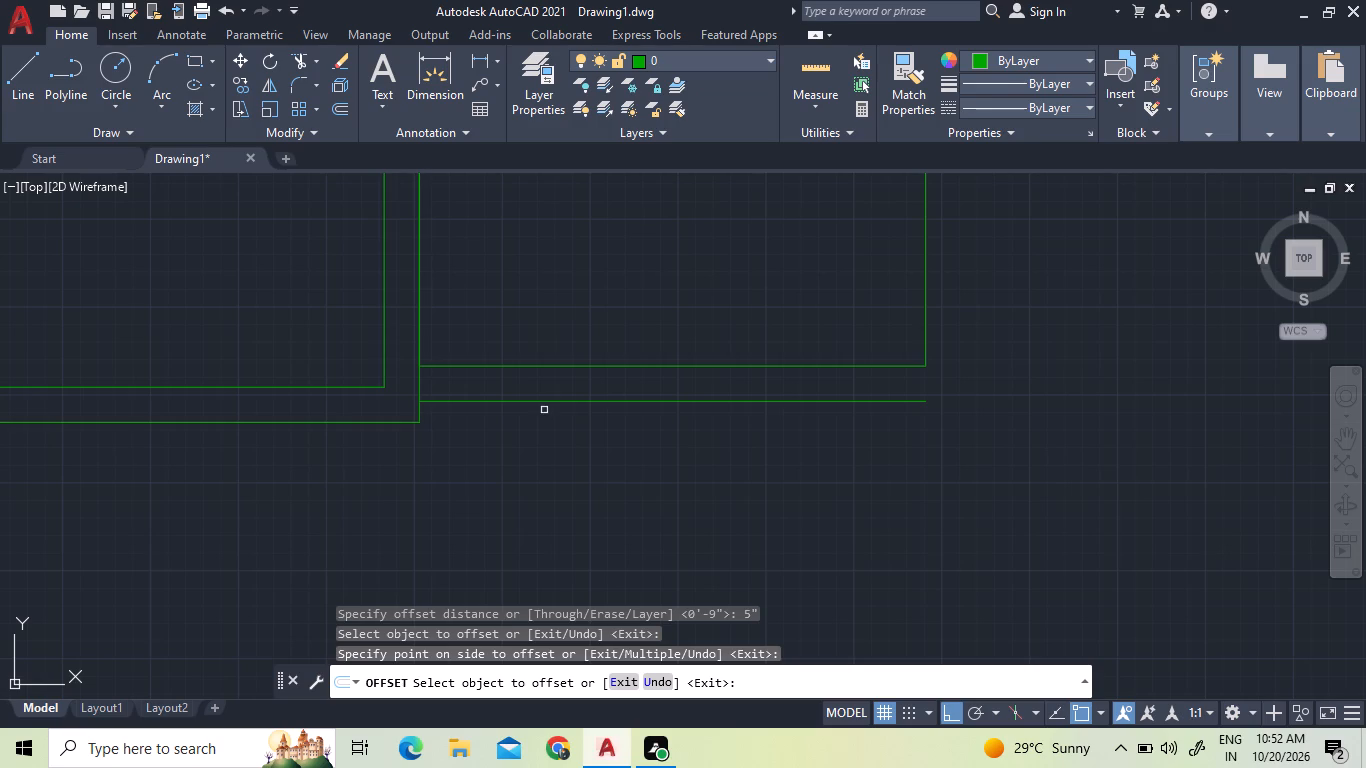
pyautogui.scroll(-3, 539, 430)
pyautogui.scroll(1, 508, 412)
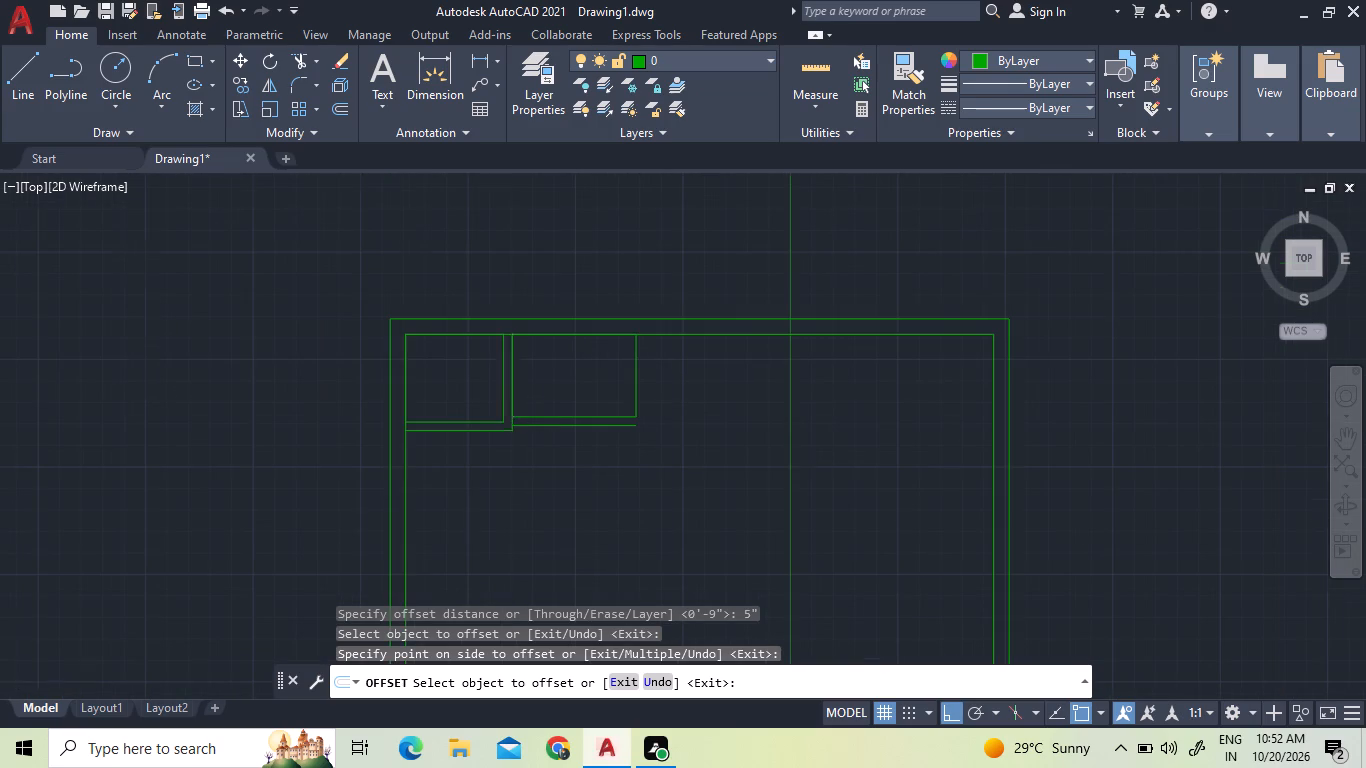
pyautogui.scroll(1, 508, 412)
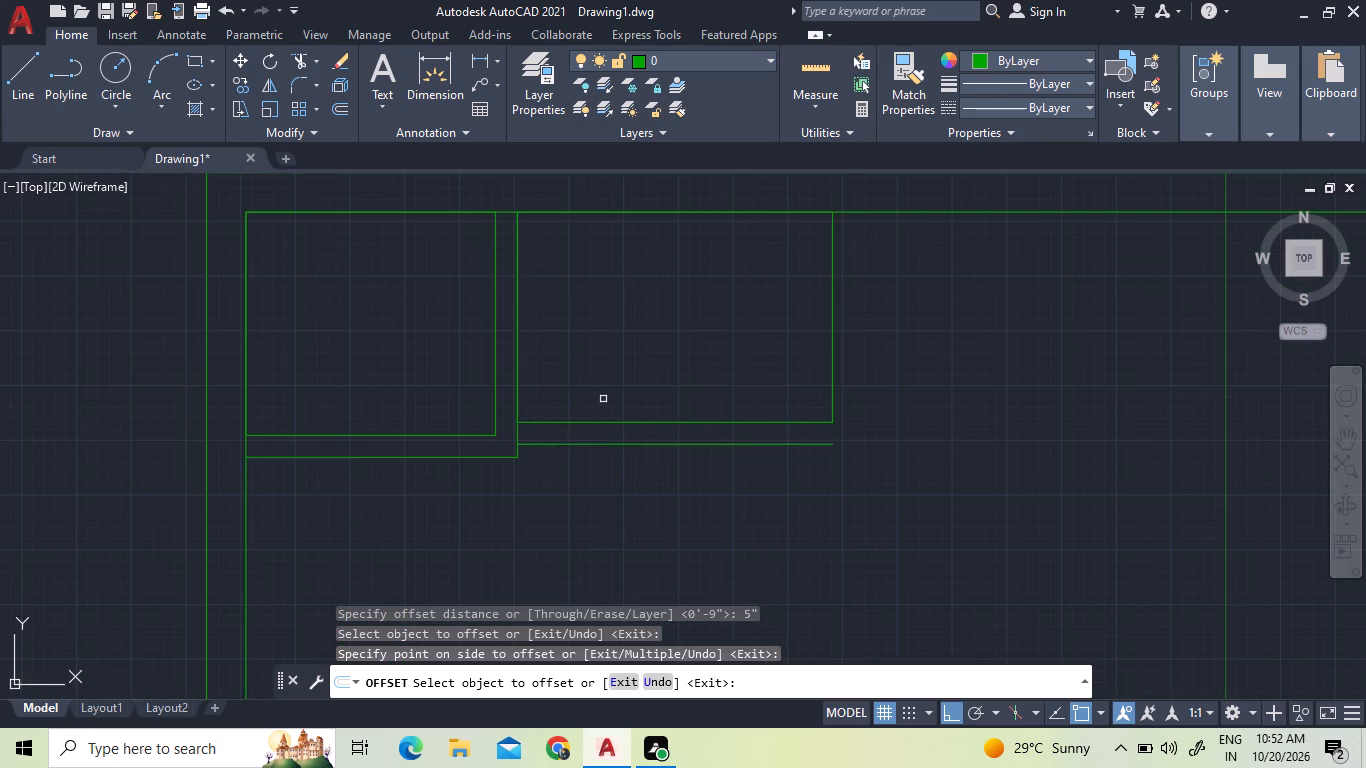
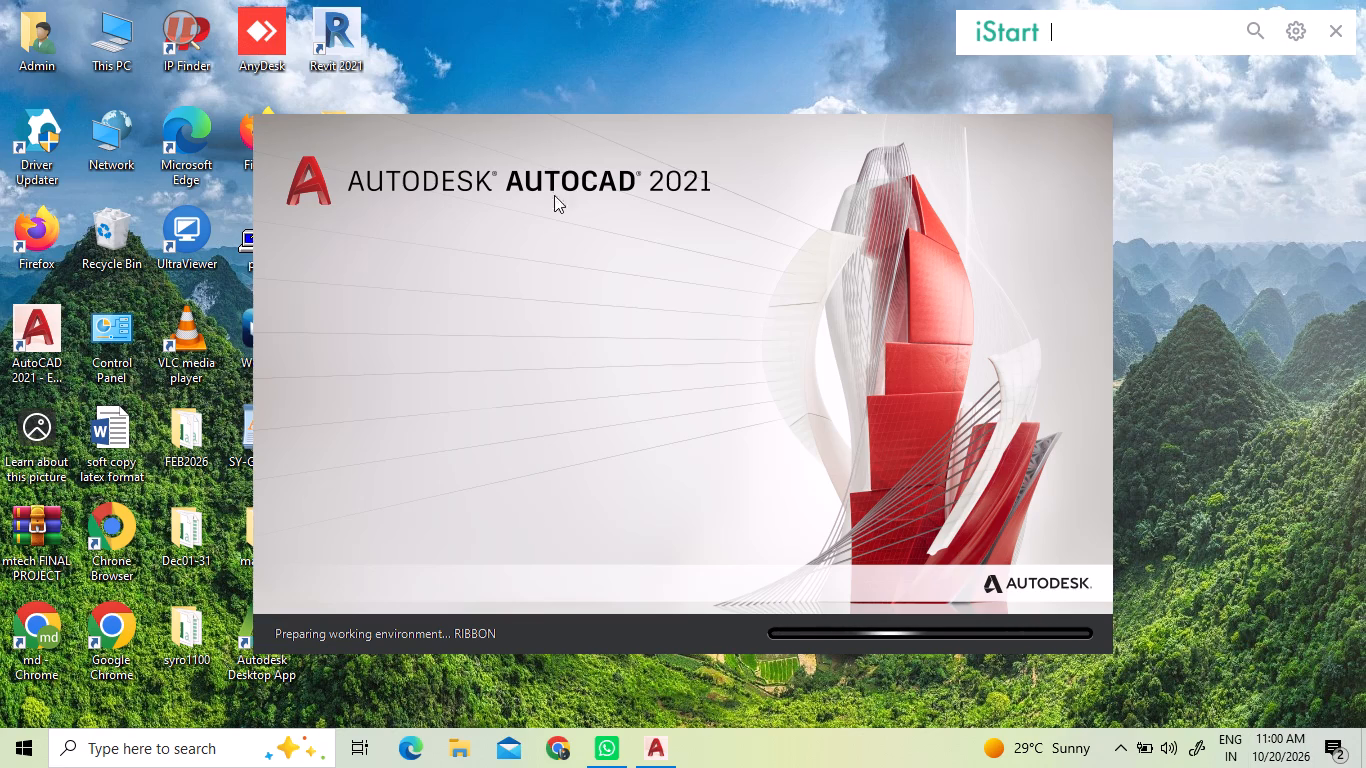
# Close the WhatsApp window while AutoCAD 2021 is starting.
pyautogui.rightClick(621, 743)
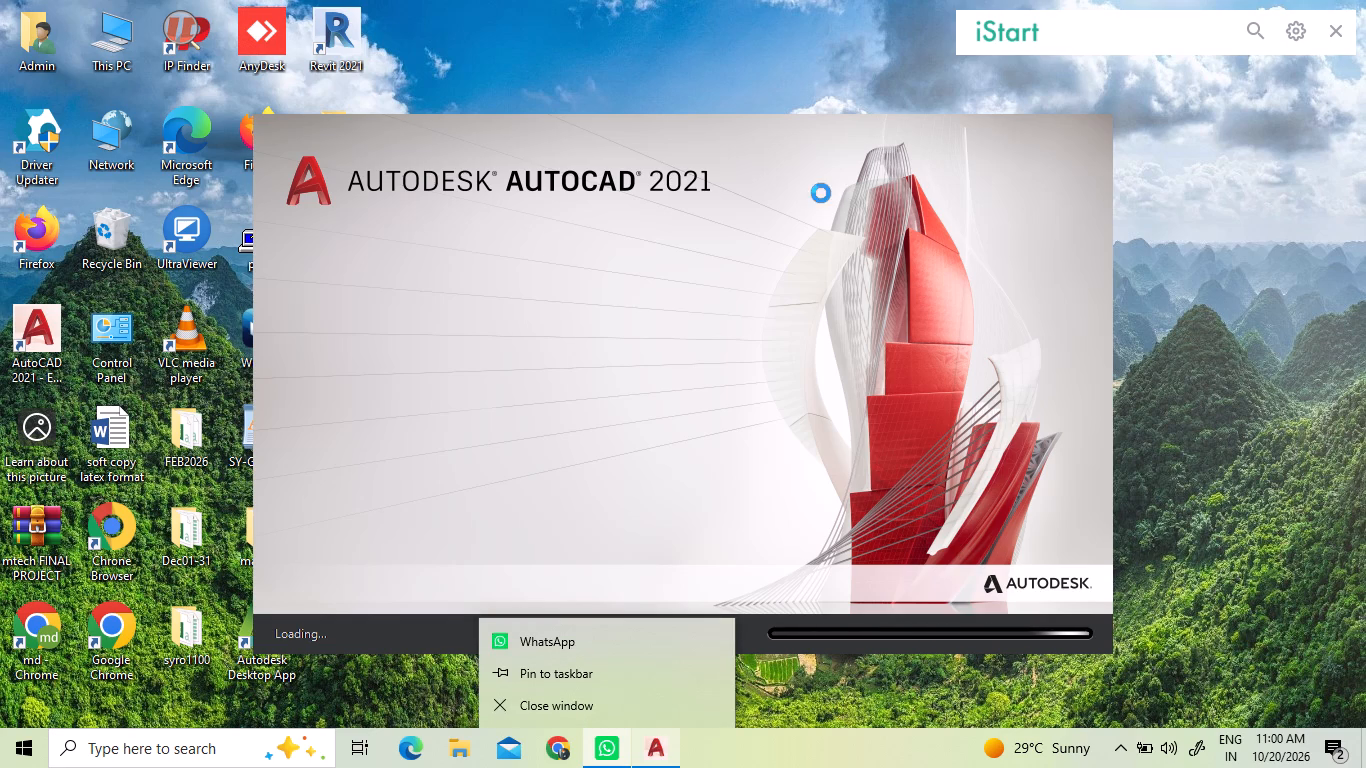
pyautogui.click(631, 709)
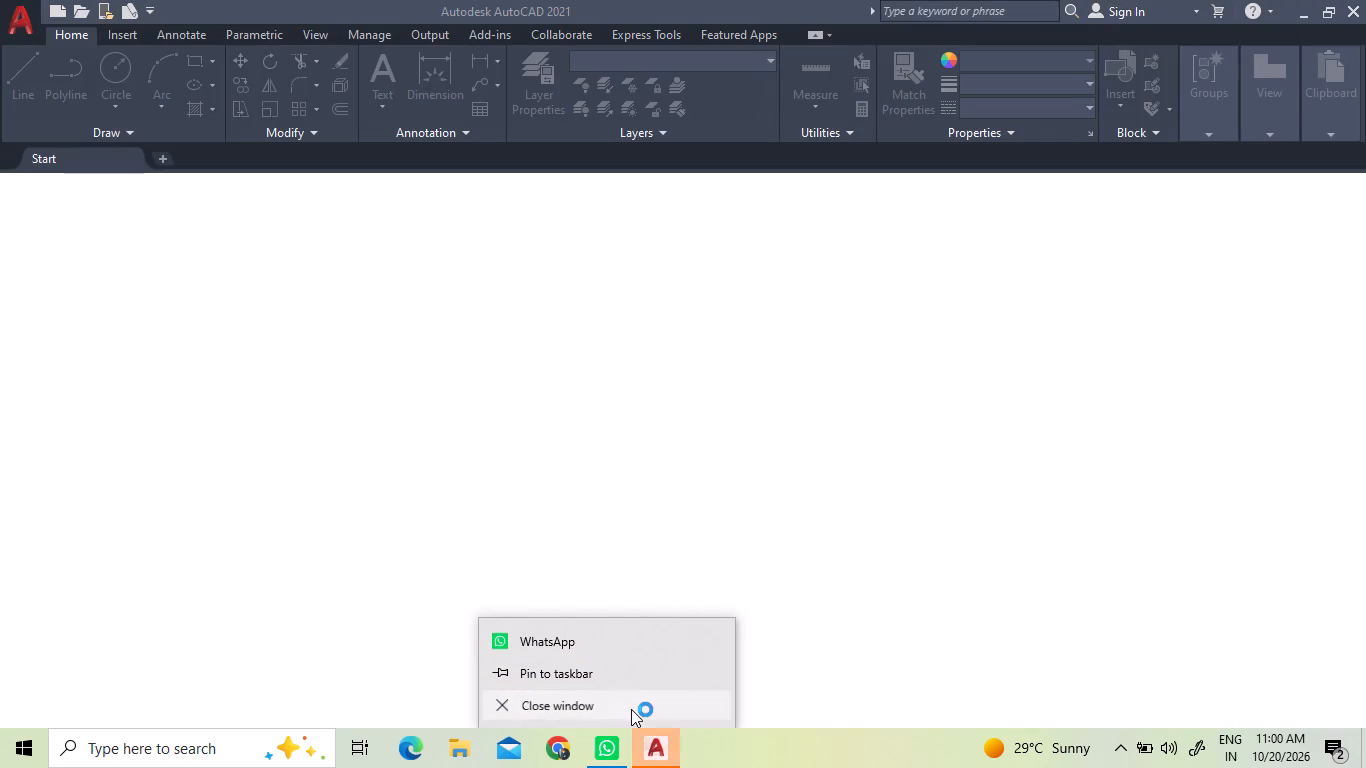
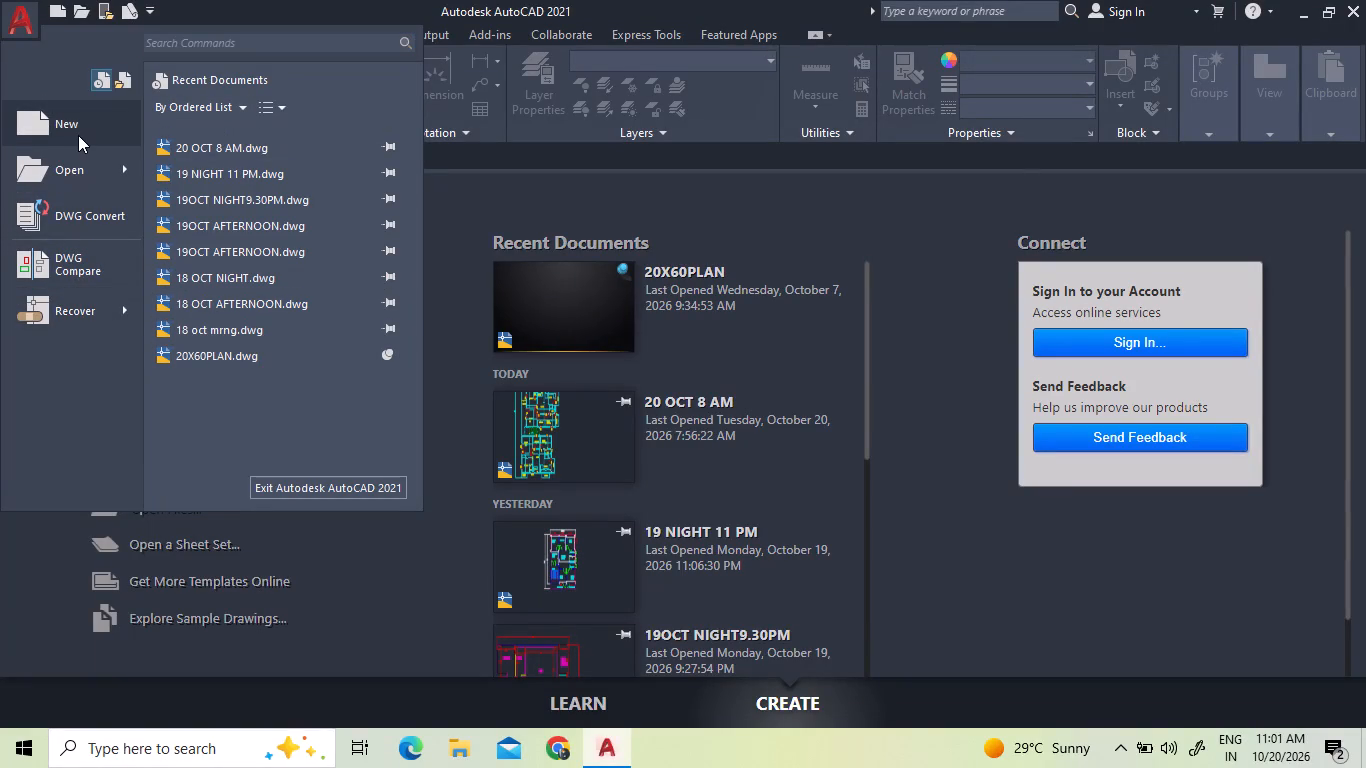
# Start a new blank drawing from the start page.
pyautogui.click(517, 189)
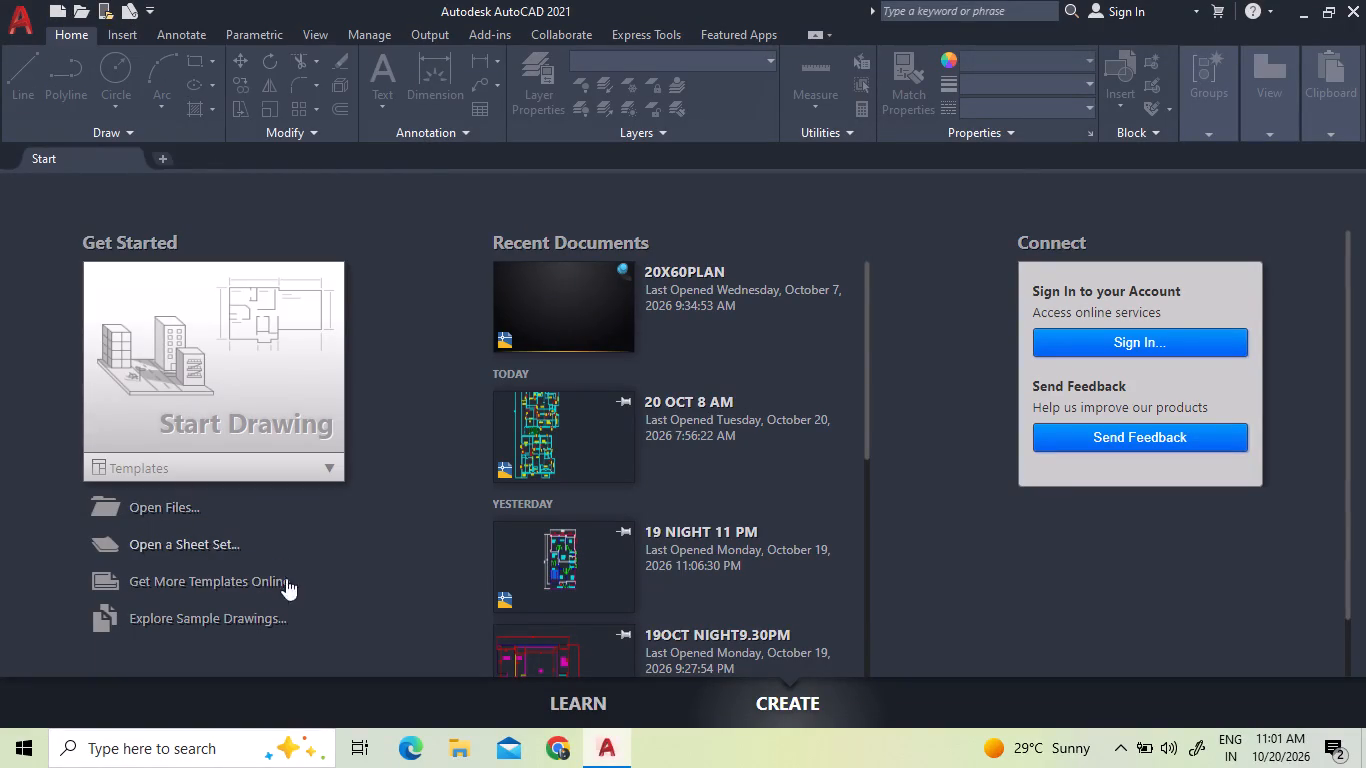
pyautogui.scroll(-8, 743, 612)
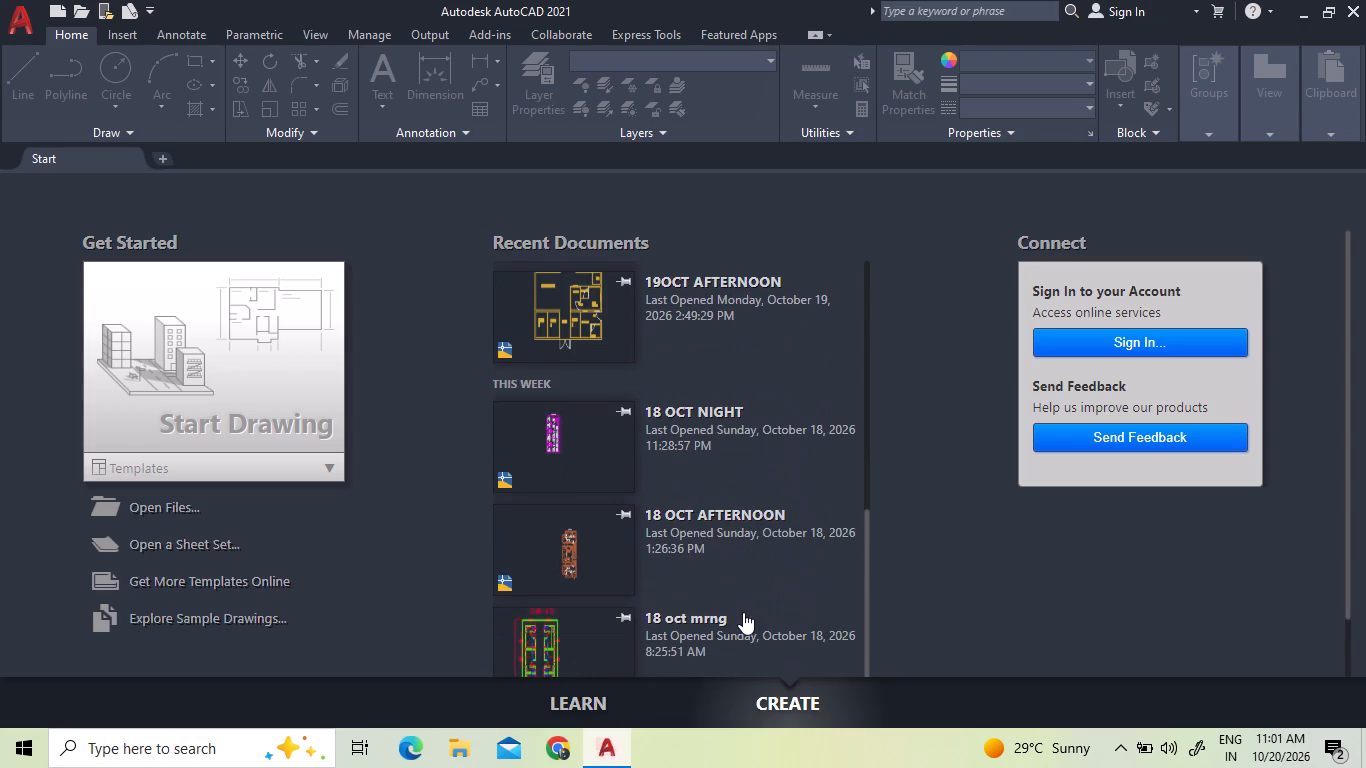
pyautogui.click(186, 369)
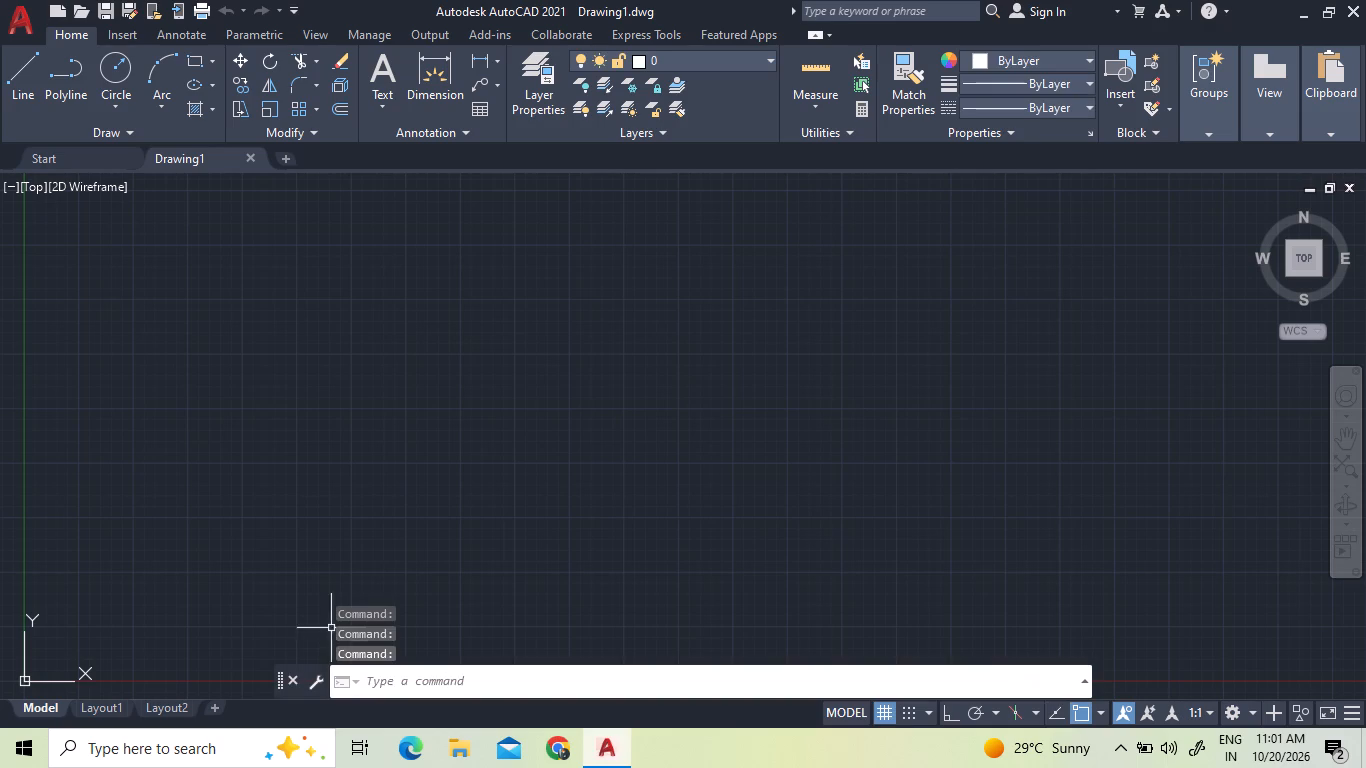
# Minimize the AutoCAD window and launch the Fuji application from the desktop.
pyautogui.click(1304, 18)
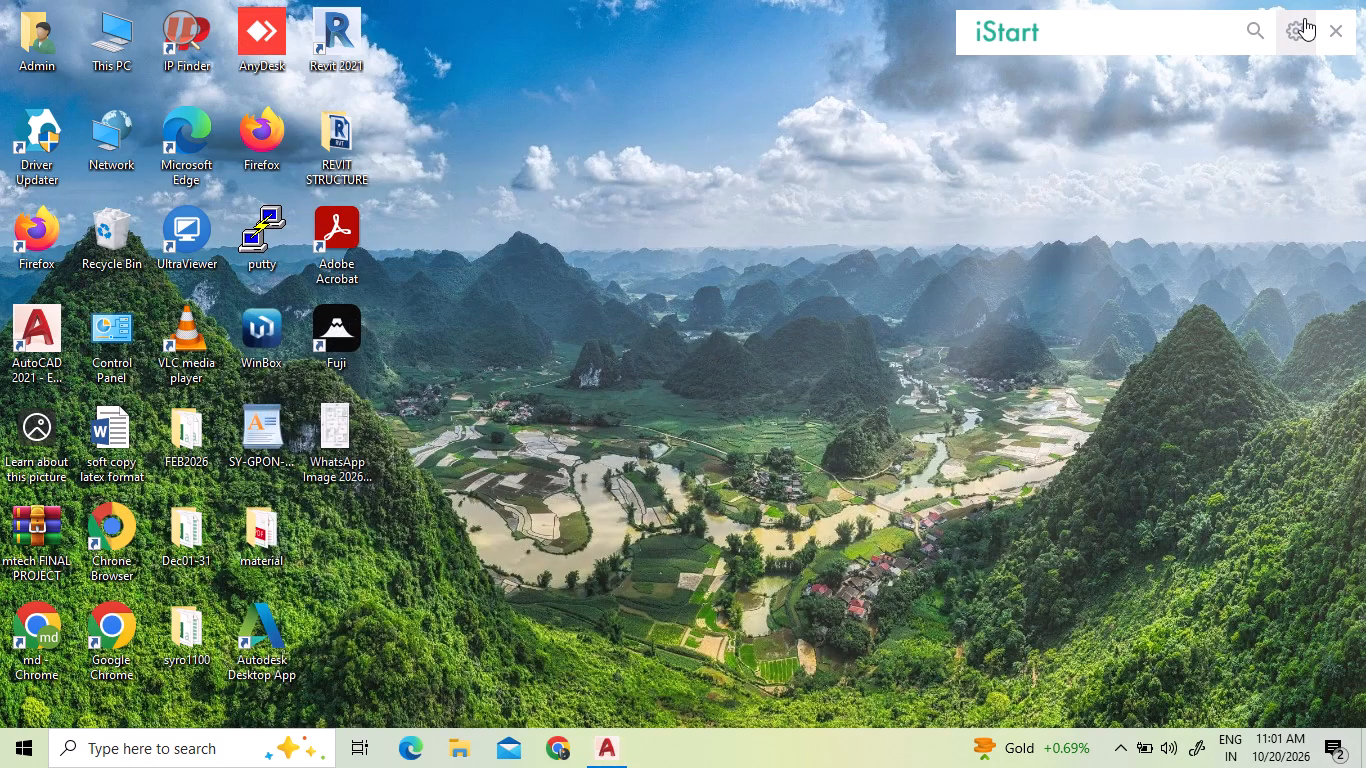
pyautogui.doubleClick(343, 322)
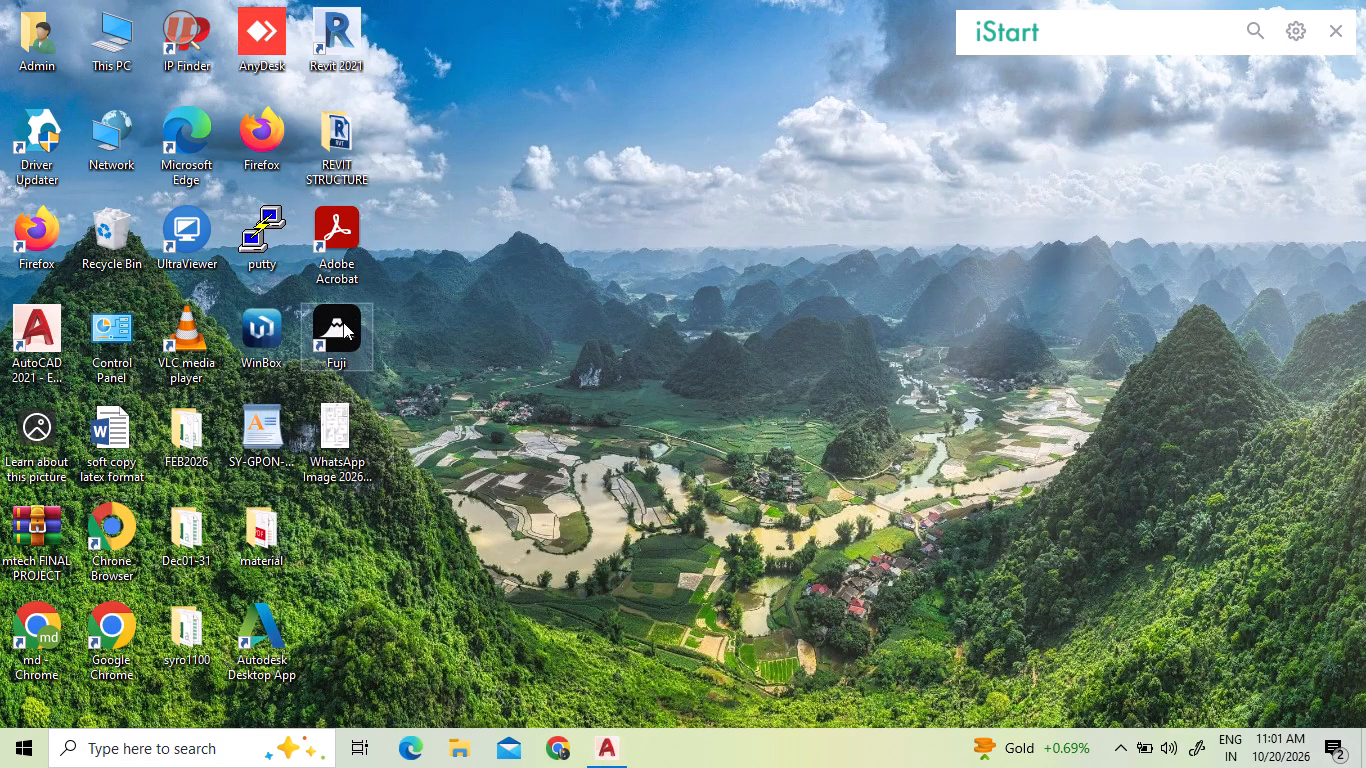
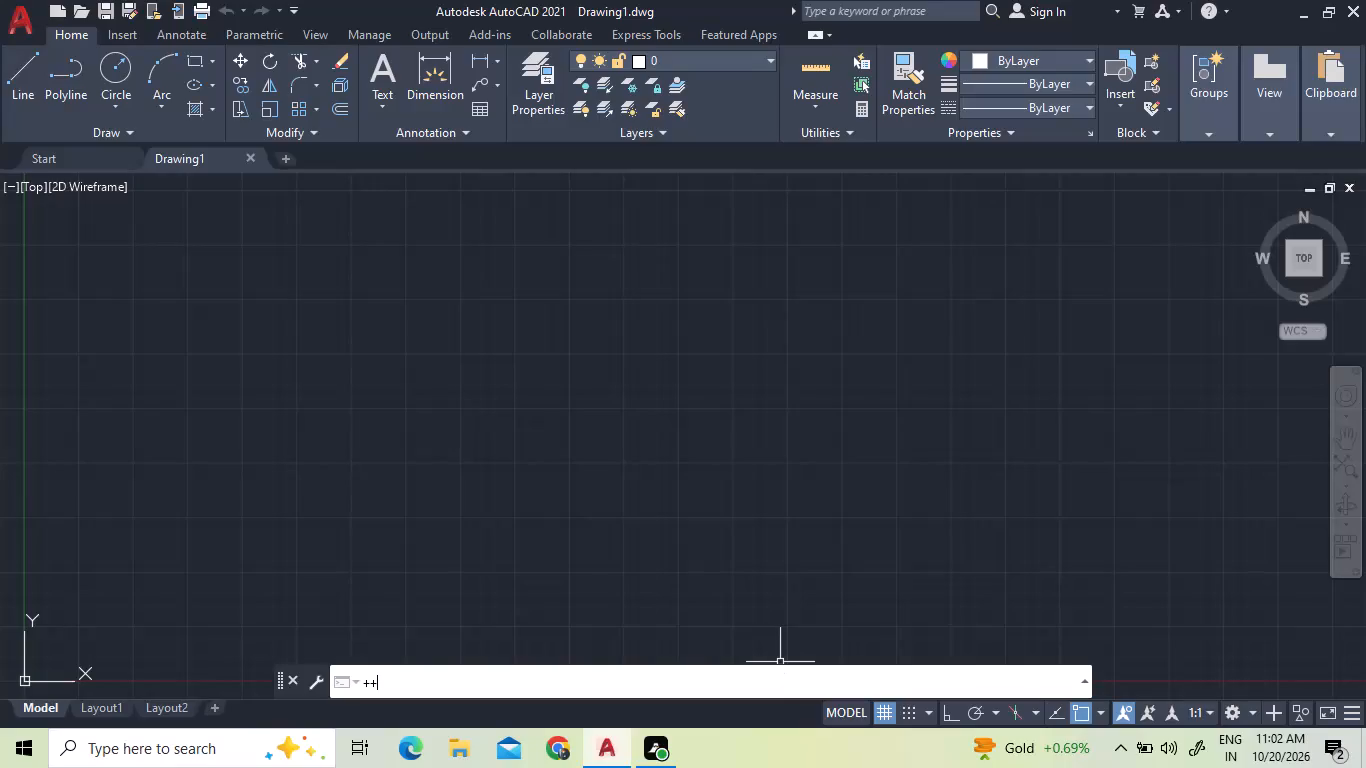
# Clear the stray characters from the command line and turn on command logging with LOGFILEON.
pyautogui.press('BackSpace')
pyautogui.press('BackSpace')
pyautogui.press('BackSpace')
pyautogui.press('BackSpace')
pyautogui.write('lo+g')
pyautogui.press('BackSpace')
pyautogui.press('BackSpace')
pyautogui.press('BackSpace')
pyautogui.press('BackSpace')
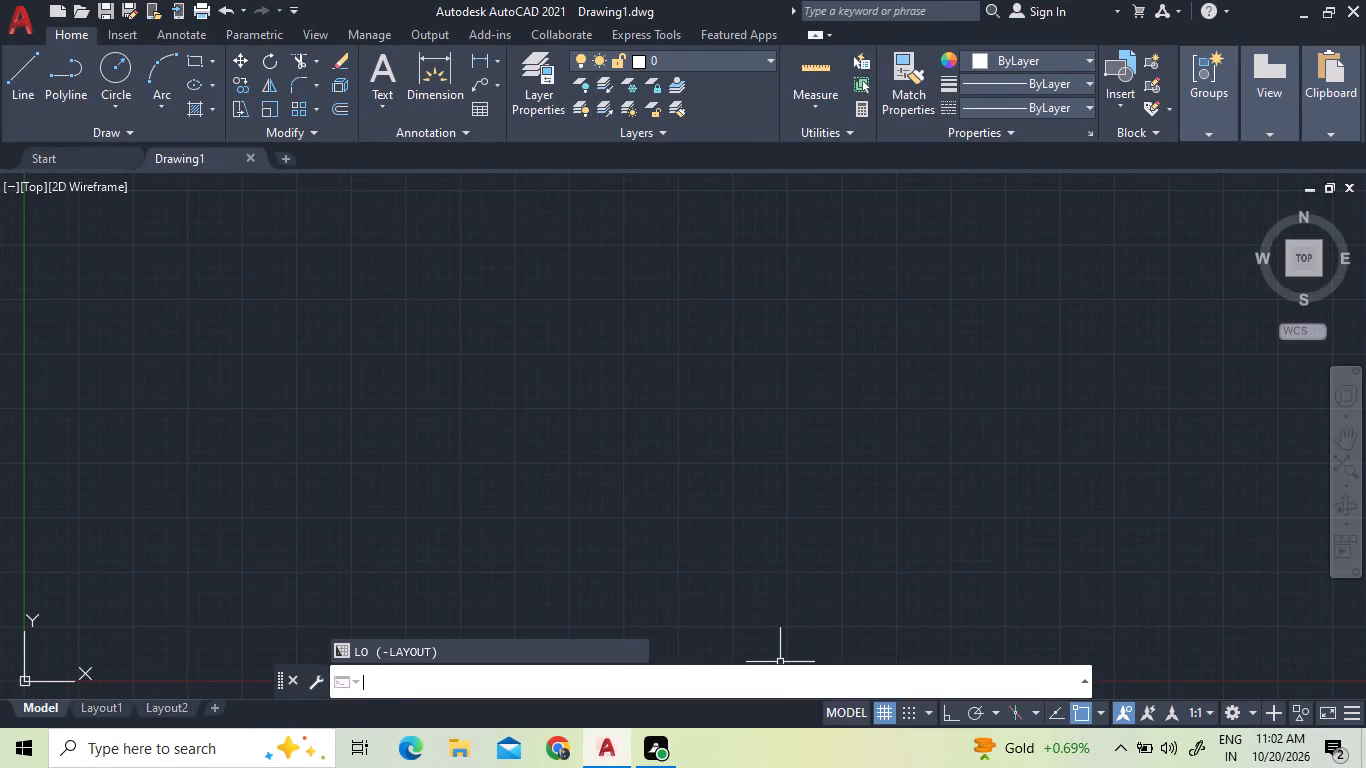
pyautogui.write('log')
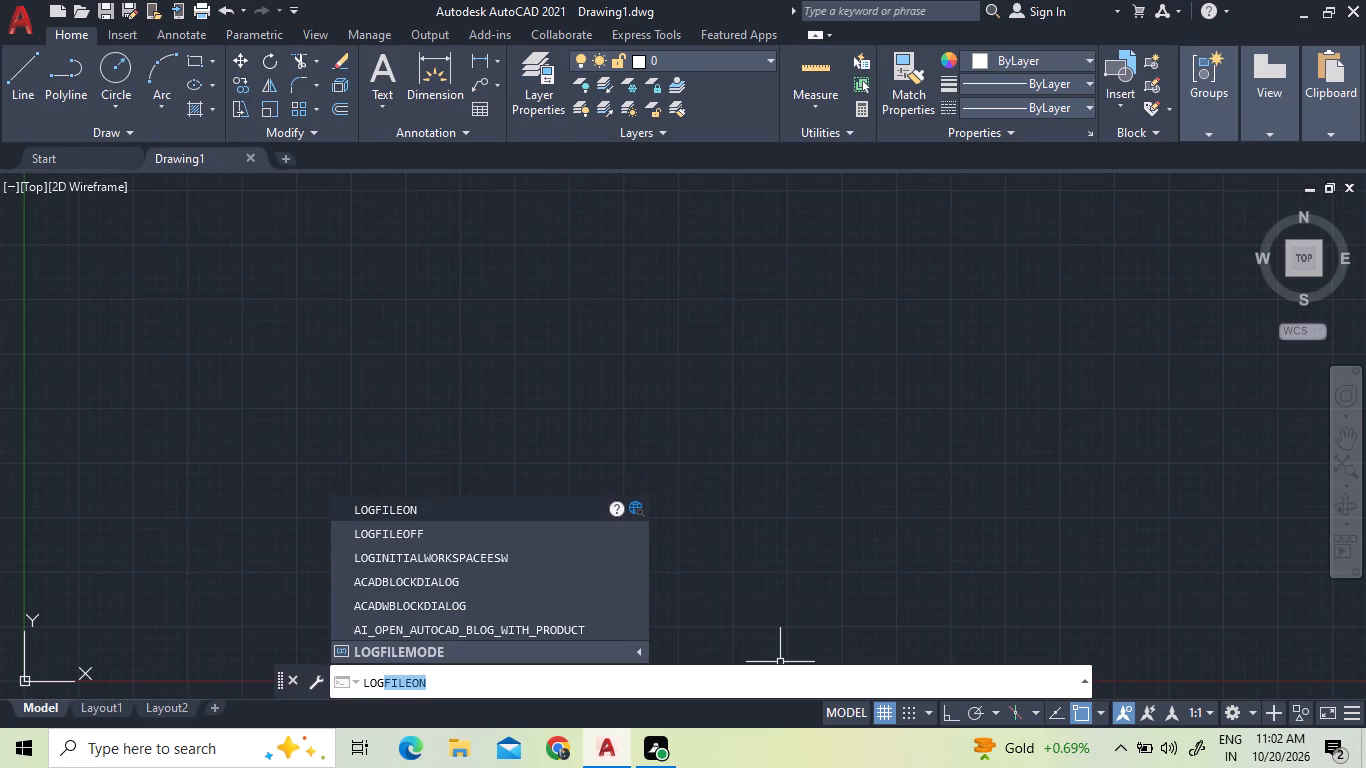
pyautogui.press('Return')
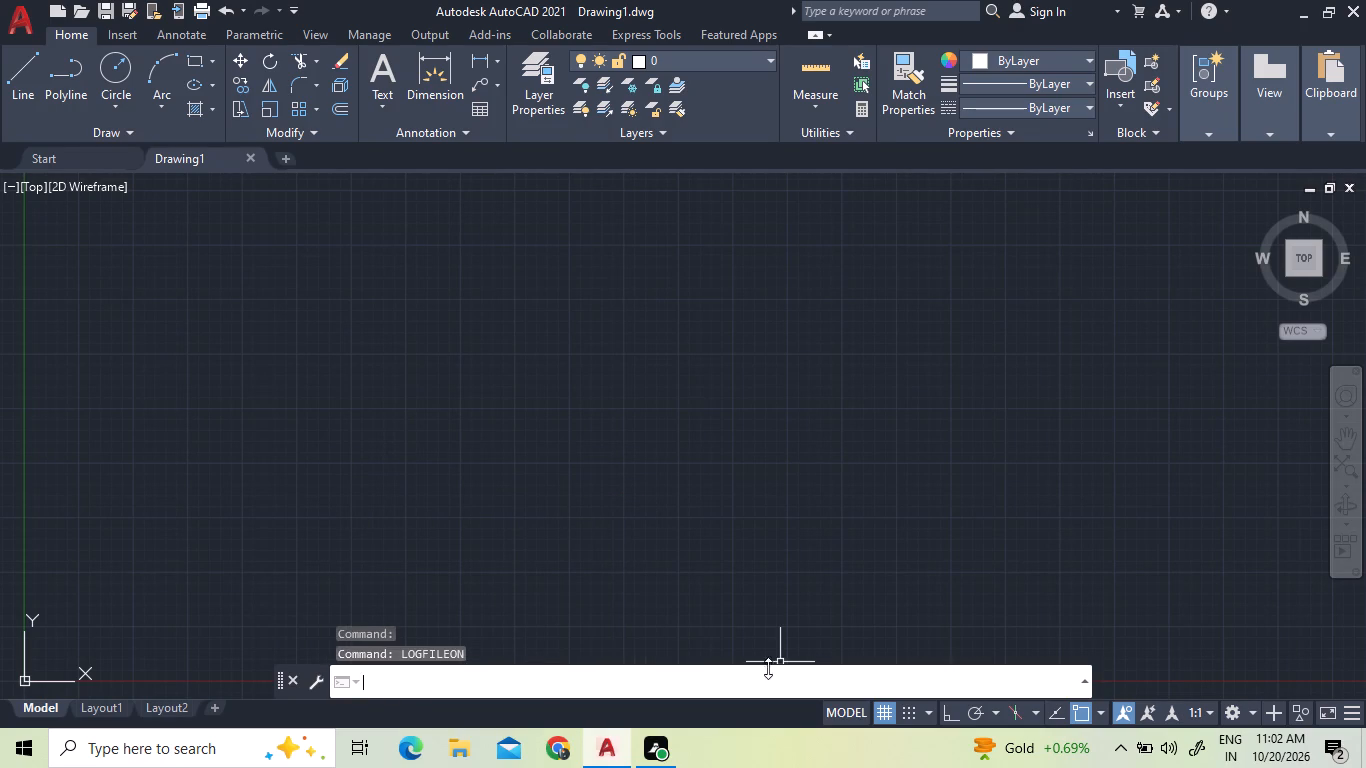
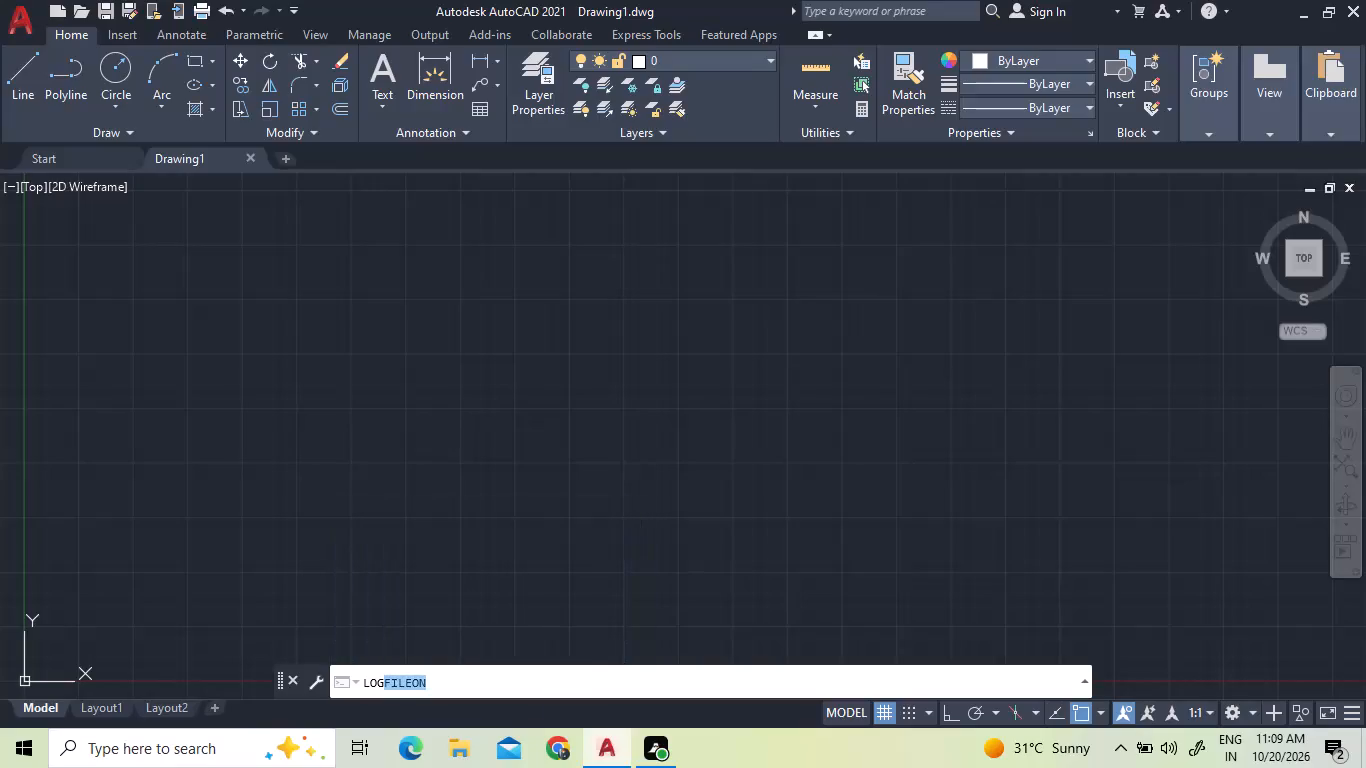
# Run LOGFILEON to turn on command logging.
pyautogui.press('Return')
# Set the drawing units' length type to Engineering with 0'-0" precision.
pyautogui.write('un')
pyautogui.press('Return')
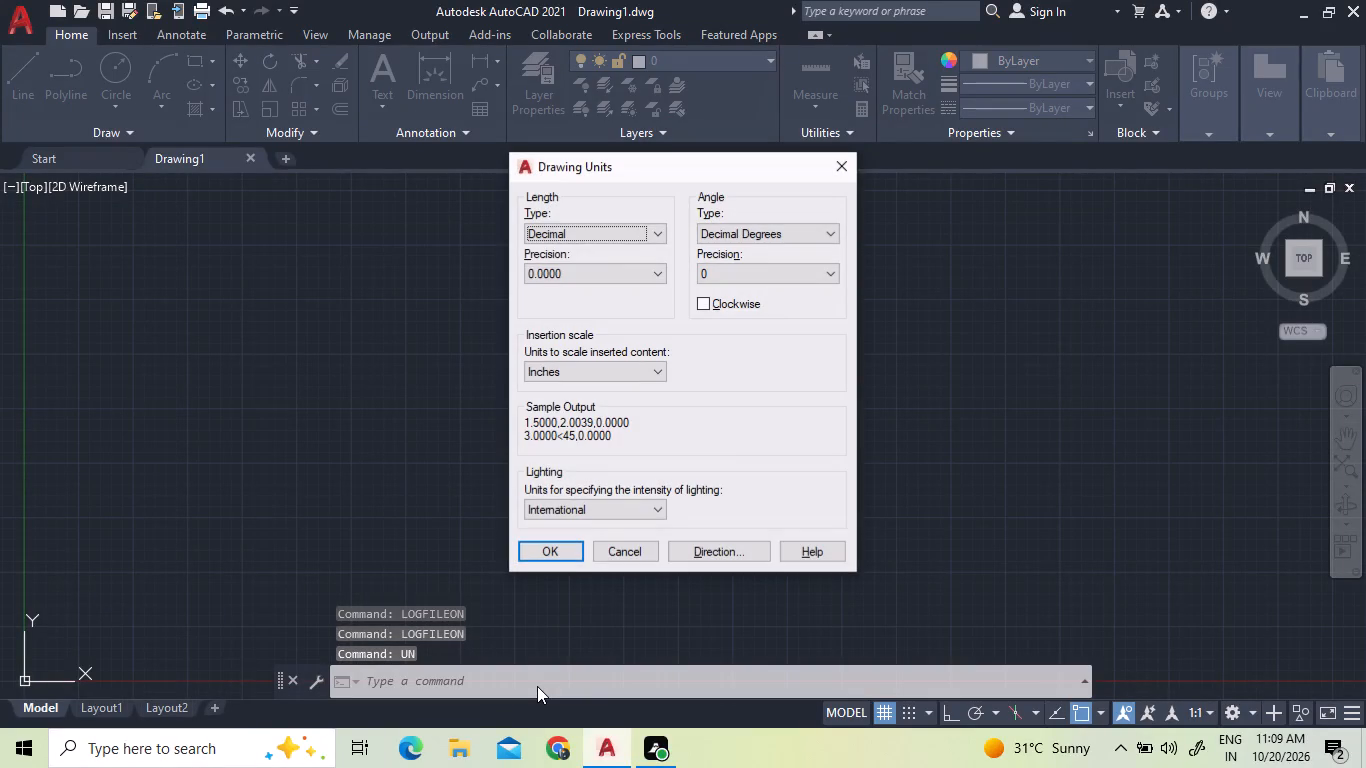
pyautogui.click(656, 231)
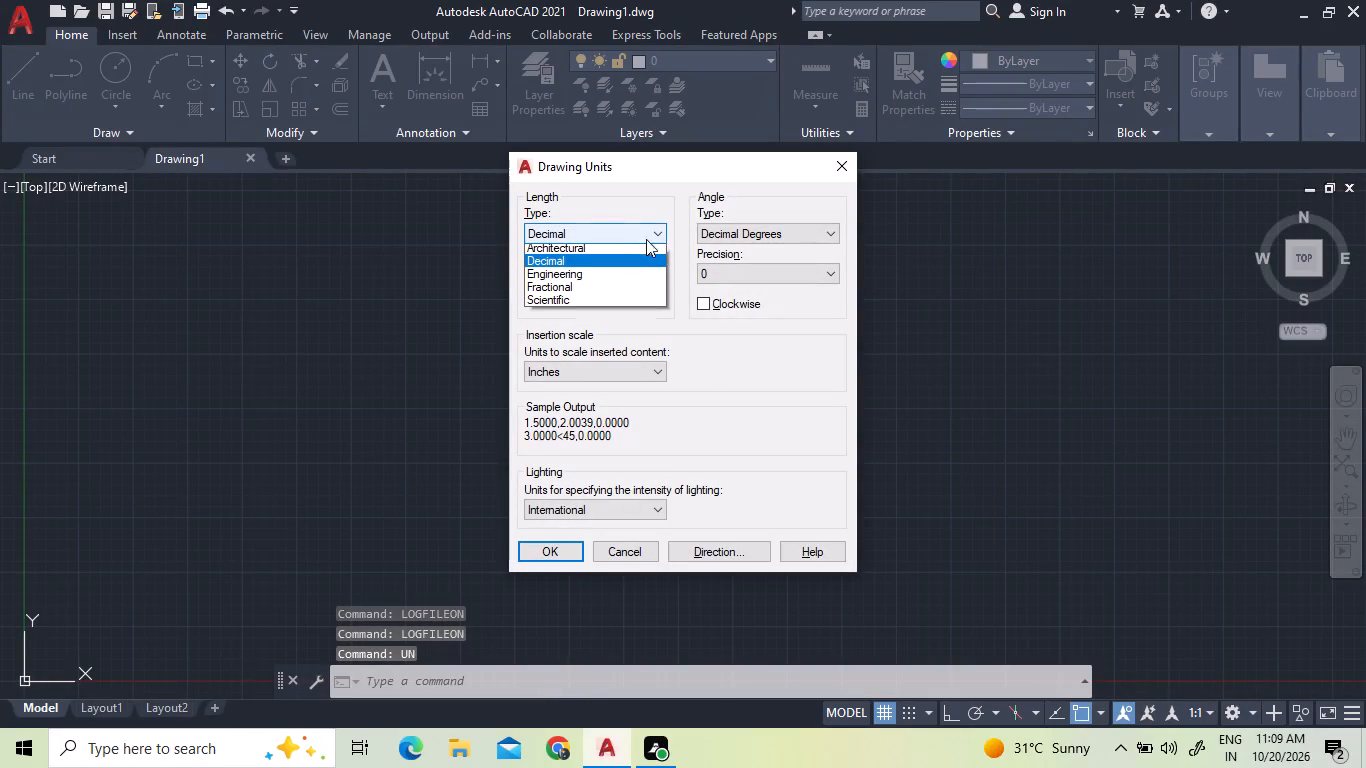
pyautogui.click(624, 278)
pyautogui.click(622, 267)
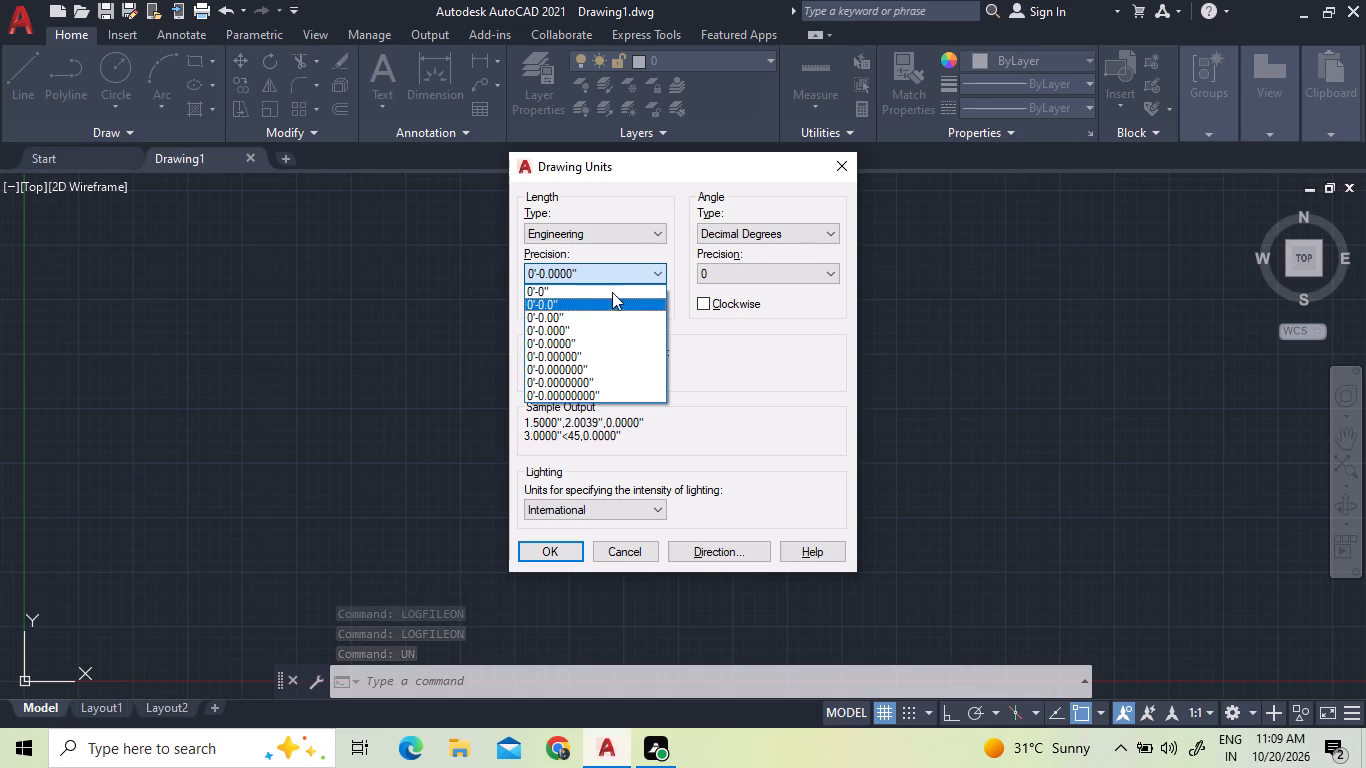
pyautogui.click(613, 286)
pyautogui.click(528, 556)
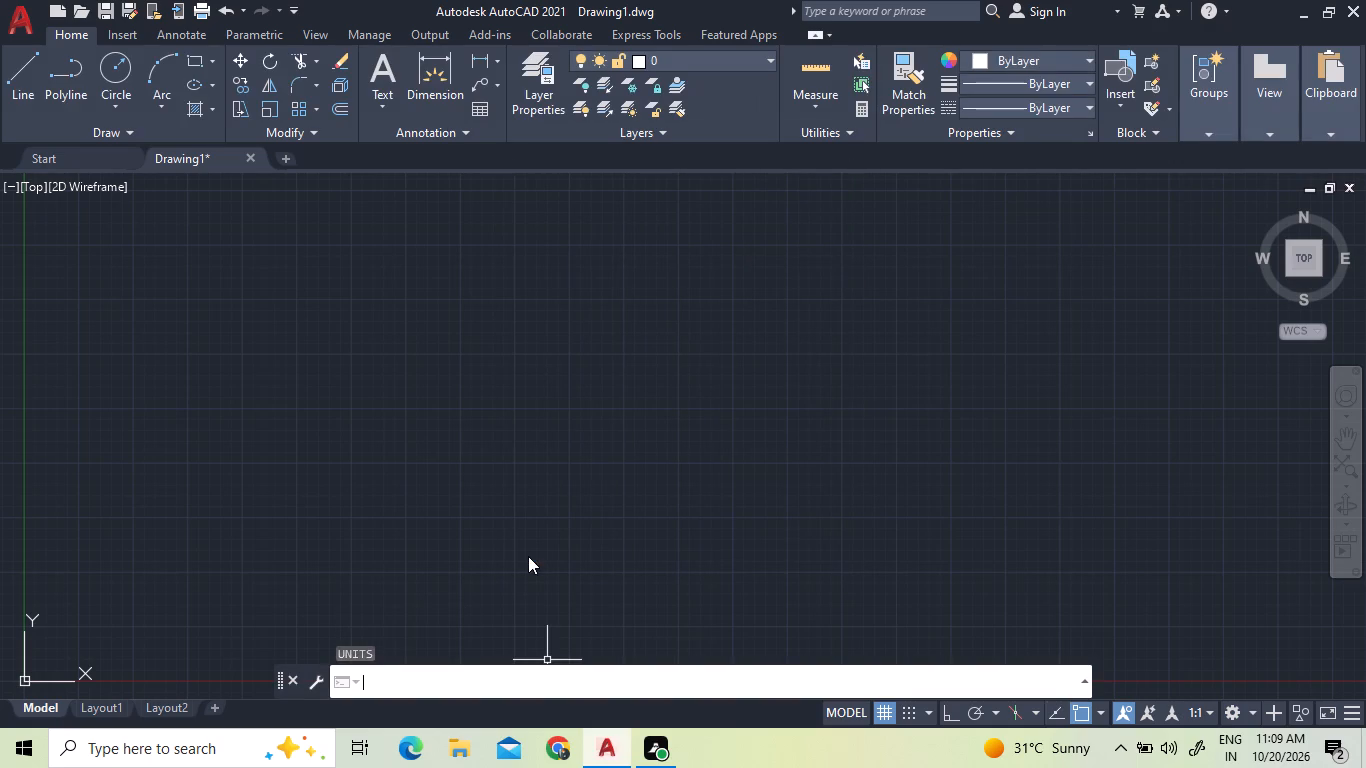
# Modify the Standard dimension style's primary units to Engineering format with 0'-0" precision.
pyautogui.press('d')
pyautogui.write('ims')
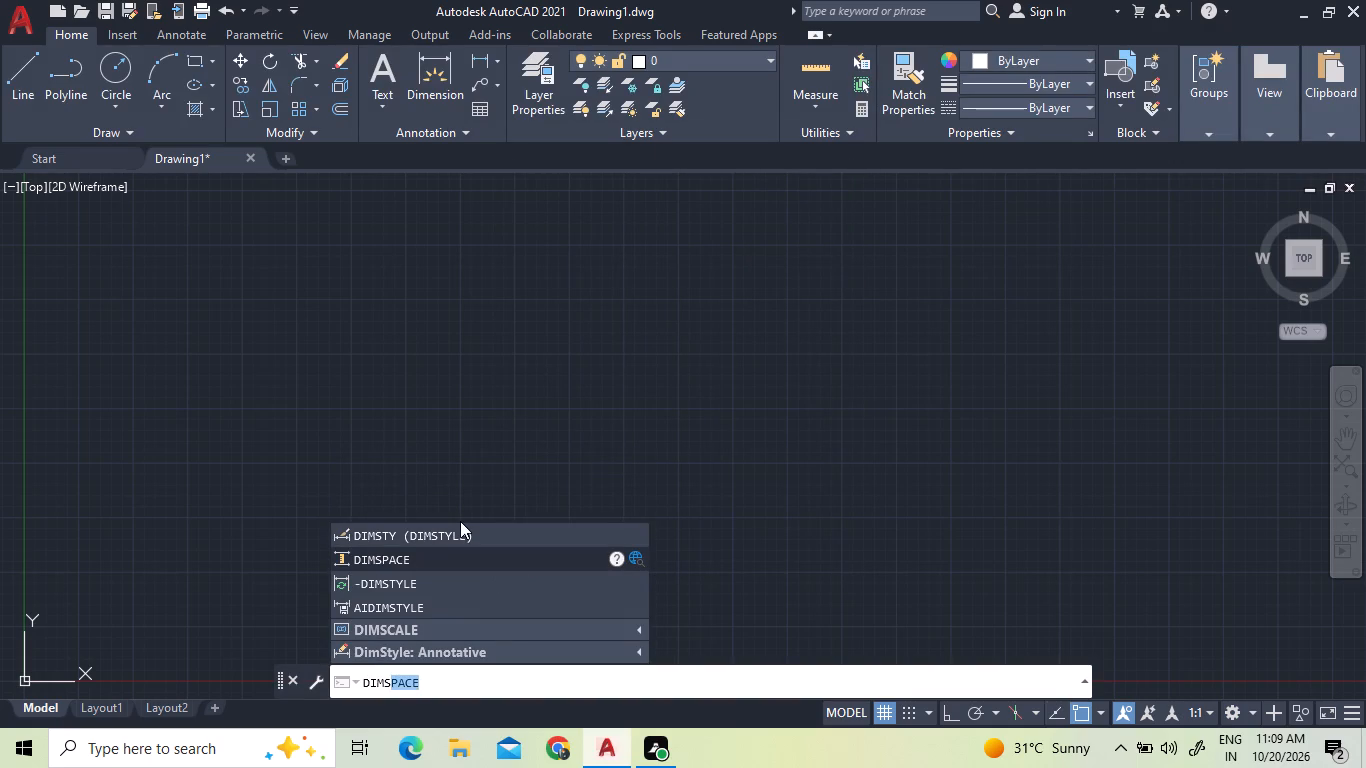
pyautogui.click(460, 533)
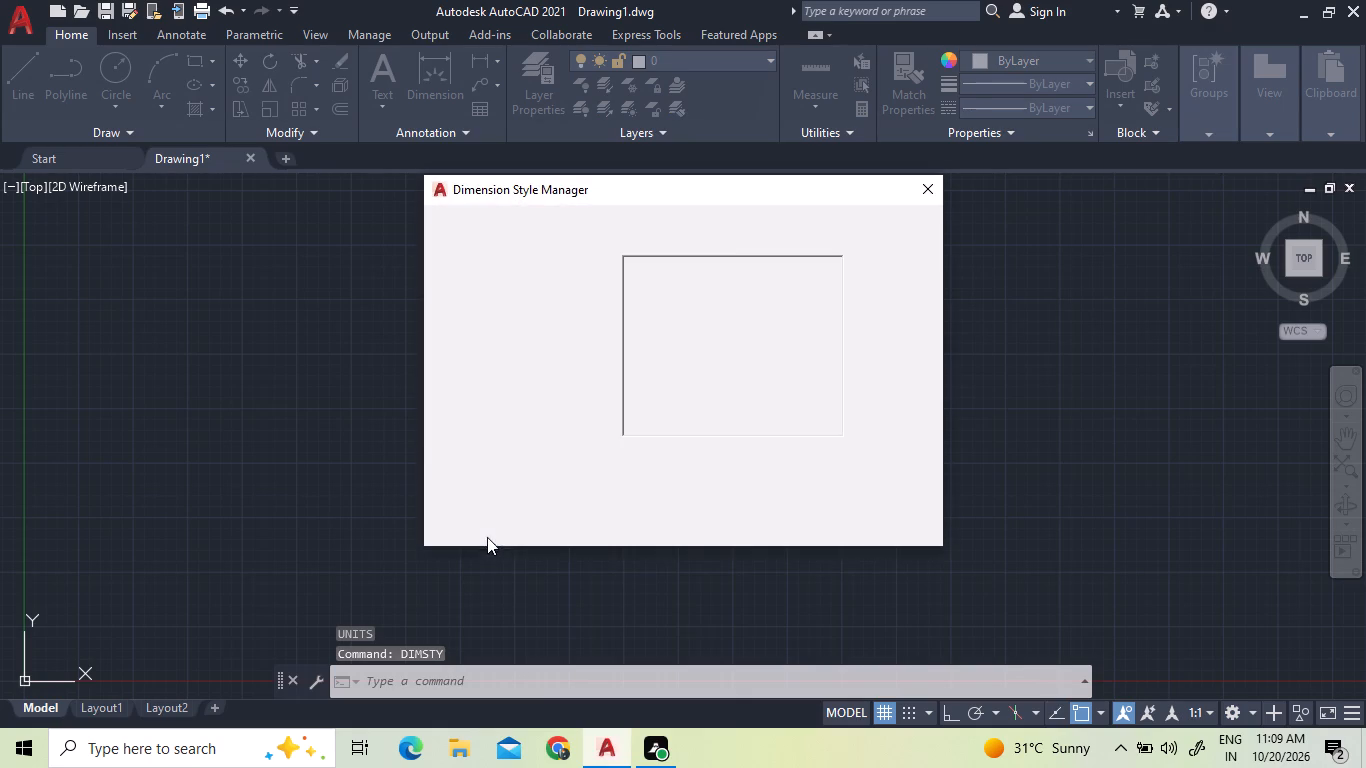
pyautogui.click(884, 335)
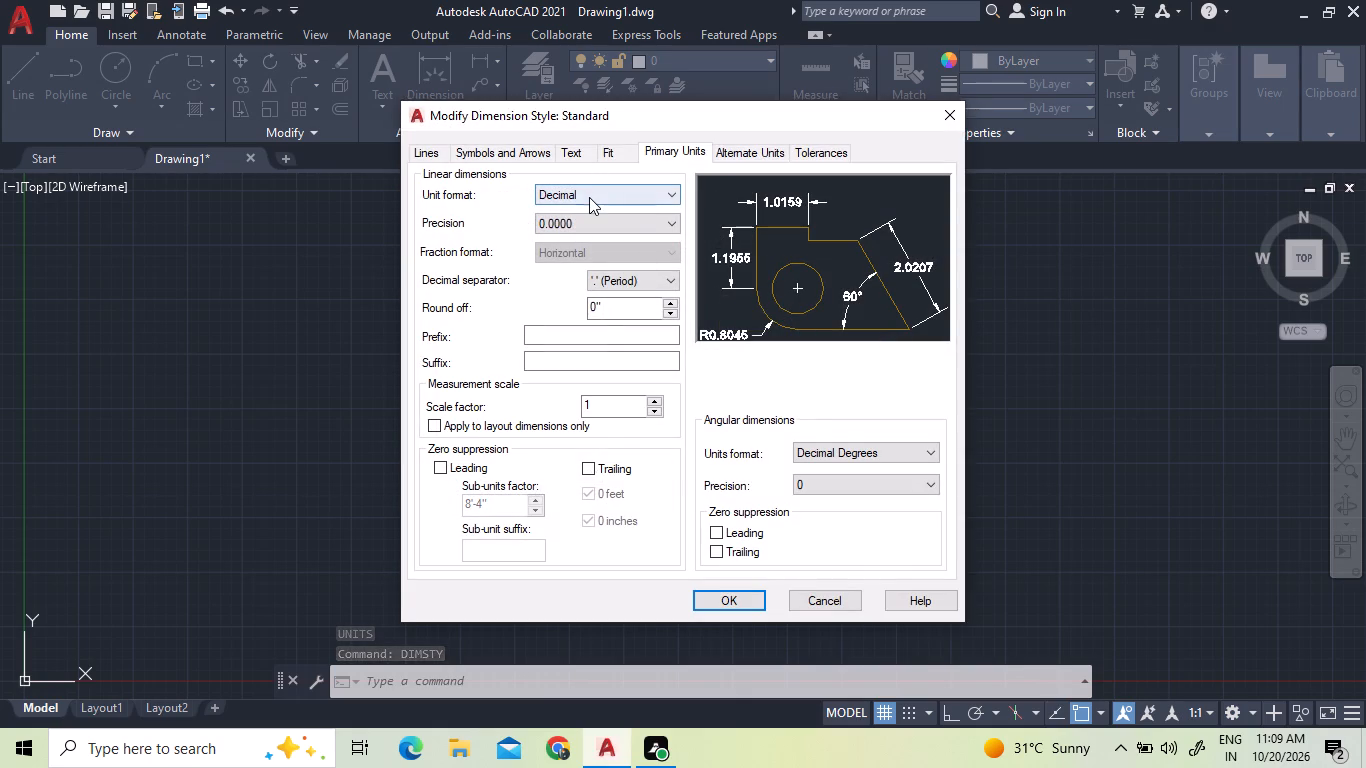
pyautogui.click(589, 198)
pyautogui.click(591, 240)
pyautogui.click(595, 225)
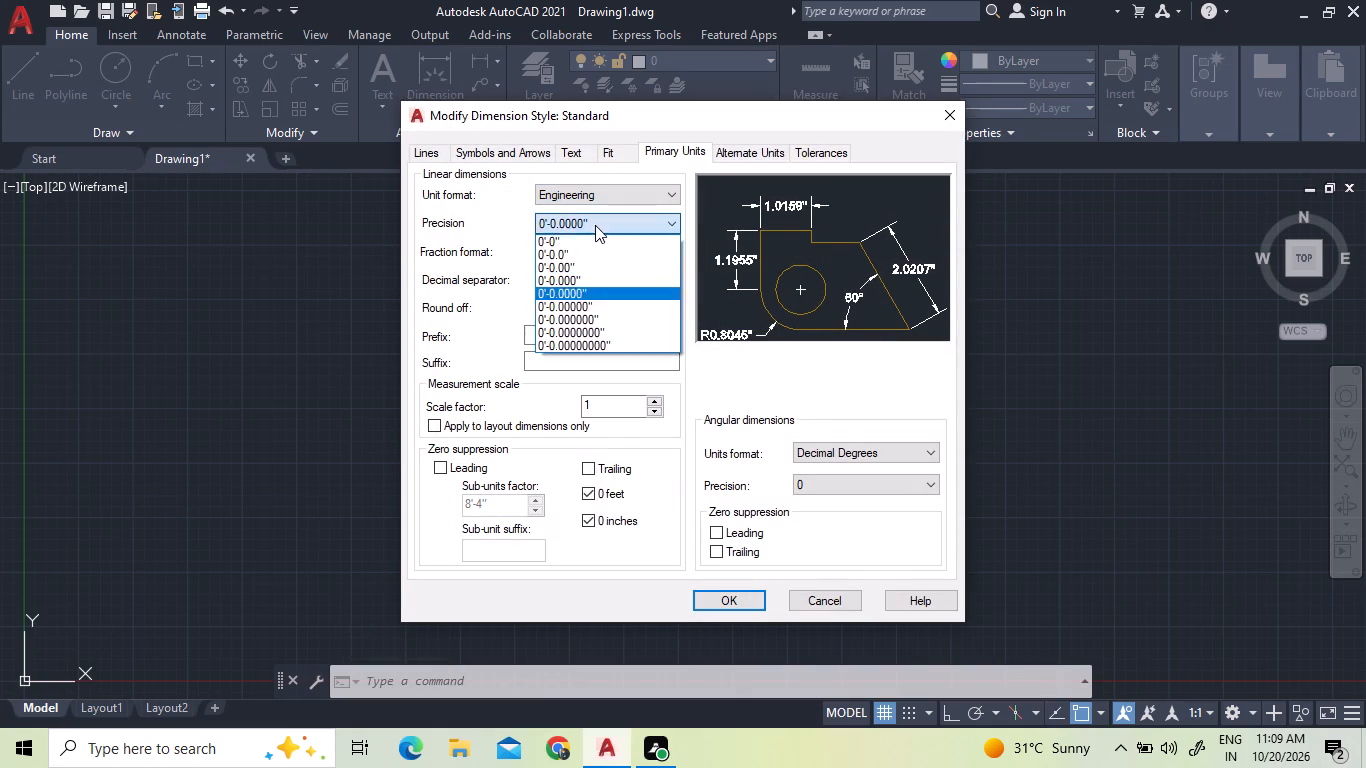
pyautogui.click(595, 242)
pyautogui.click(538, 162)
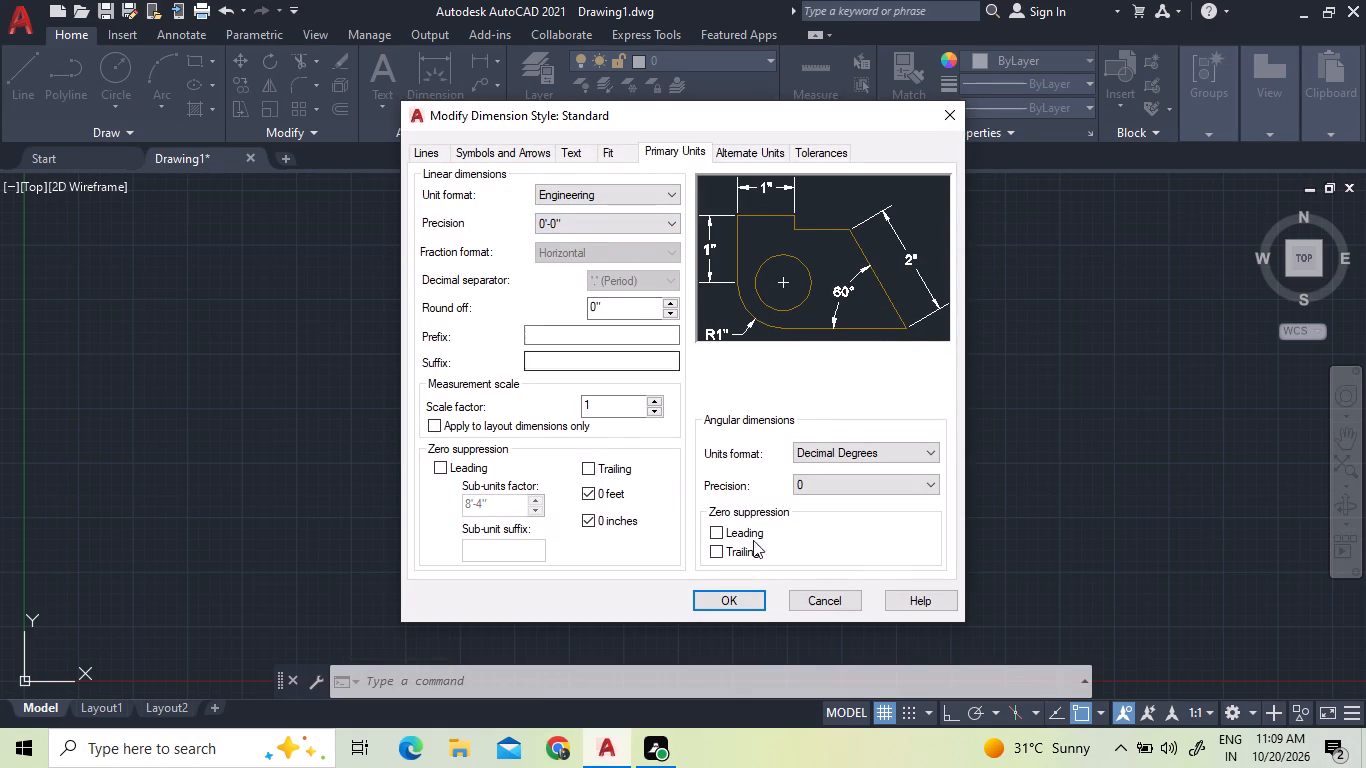
pyautogui.click(750, 591)
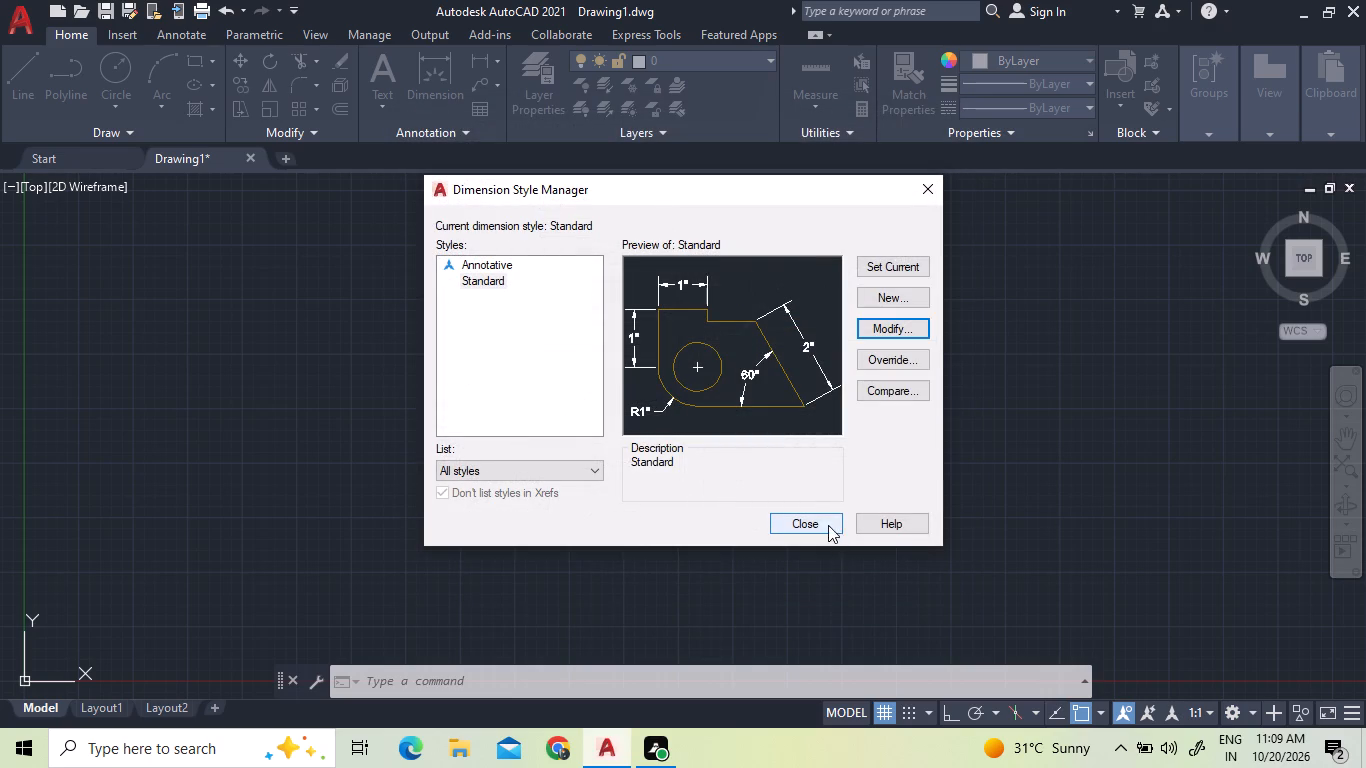
pyautogui.click(827, 524)
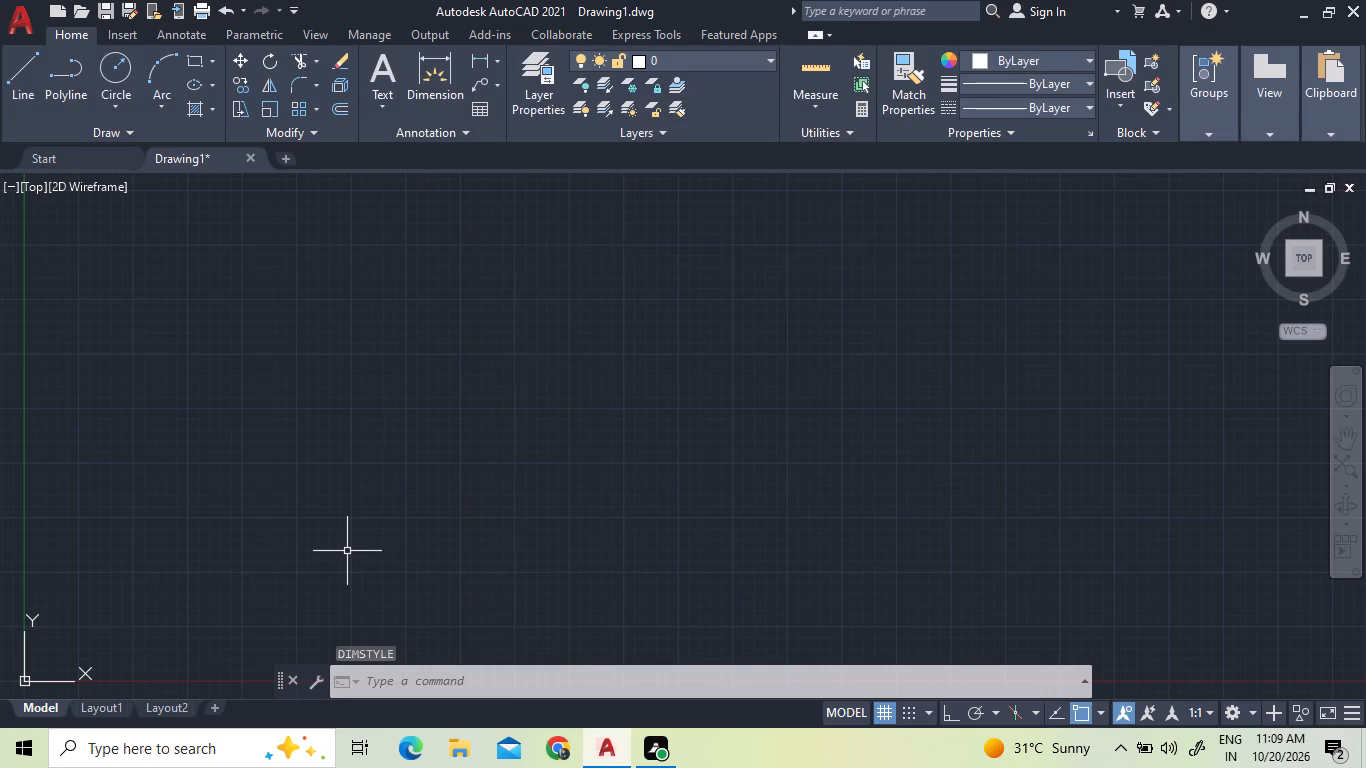
# Set the model space limits from the default lower-left corner to an upper-right corner of 100',100'.
pyautogui.write('limi')
pyautogui.press('Return')
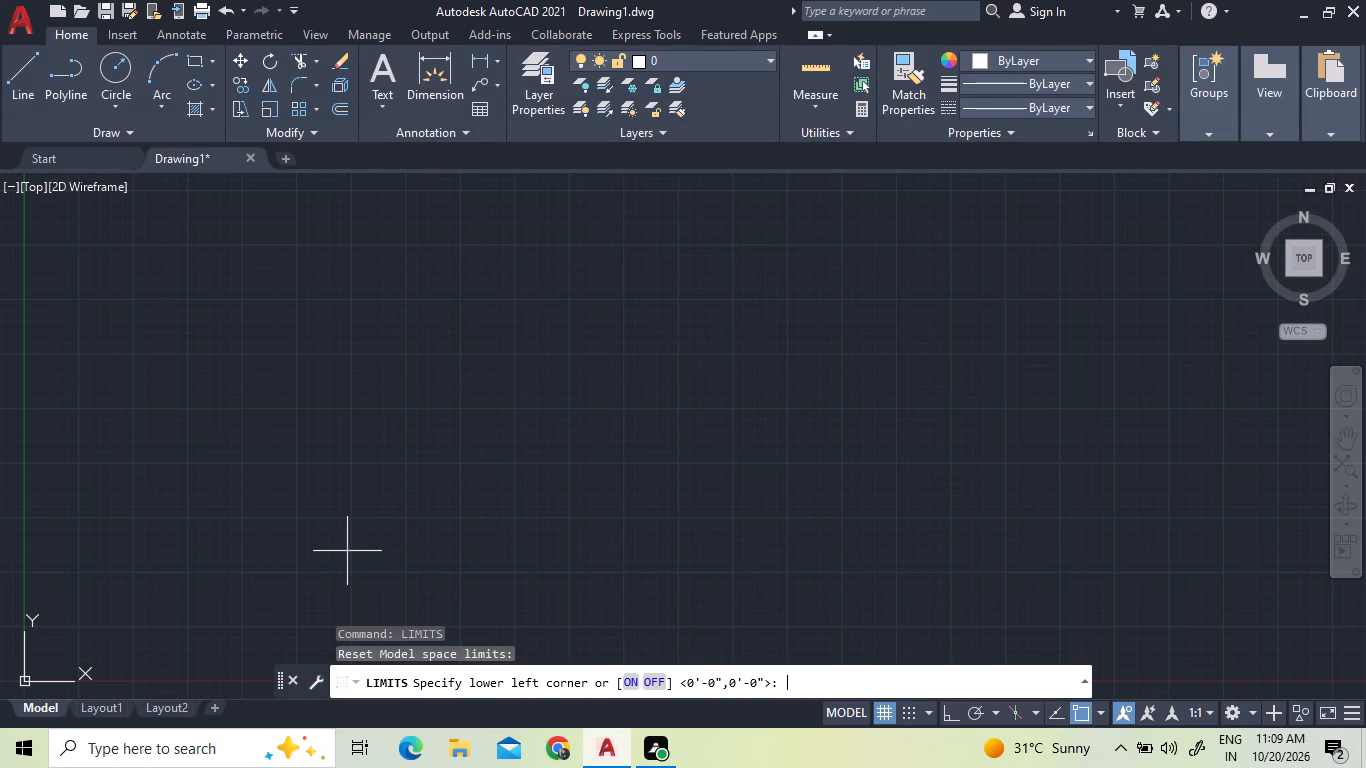
pyautogui.press('Return')
pyautogui.write('100')
pyautogui.write("',100")
pyautogui.press("'")
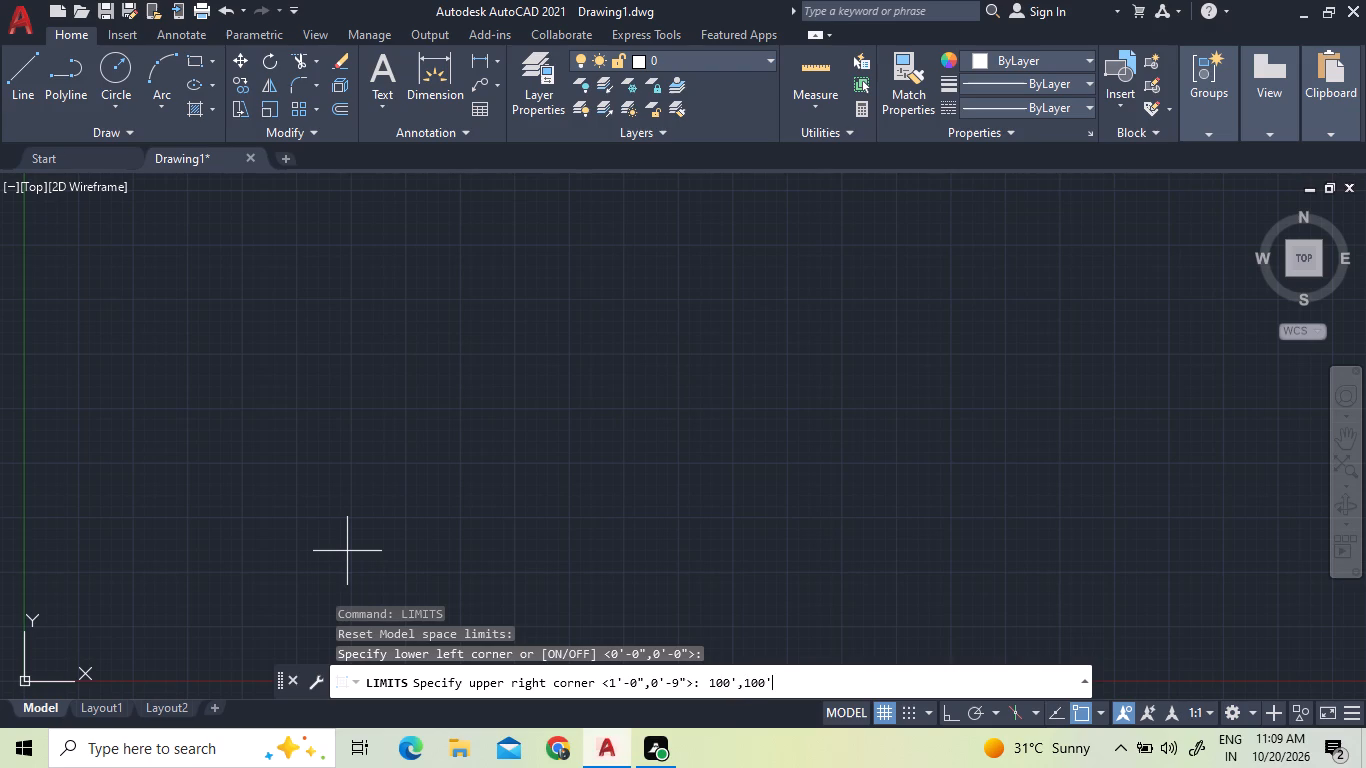
pyautogui.press('Return')
pyautogui.write('z a')
pyautogui.press('space')
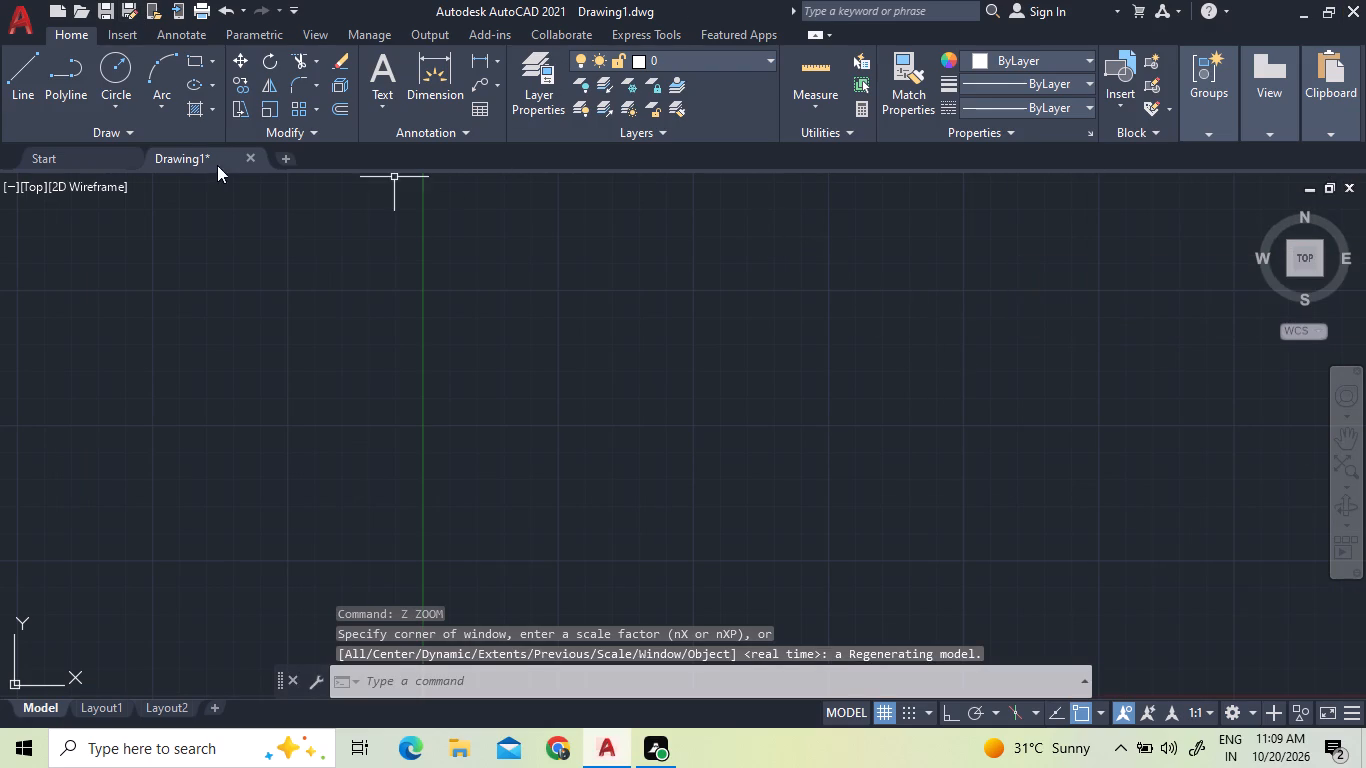
# Change the colour of layer 0 to green in the layer properties.
pyautogui.write('la')
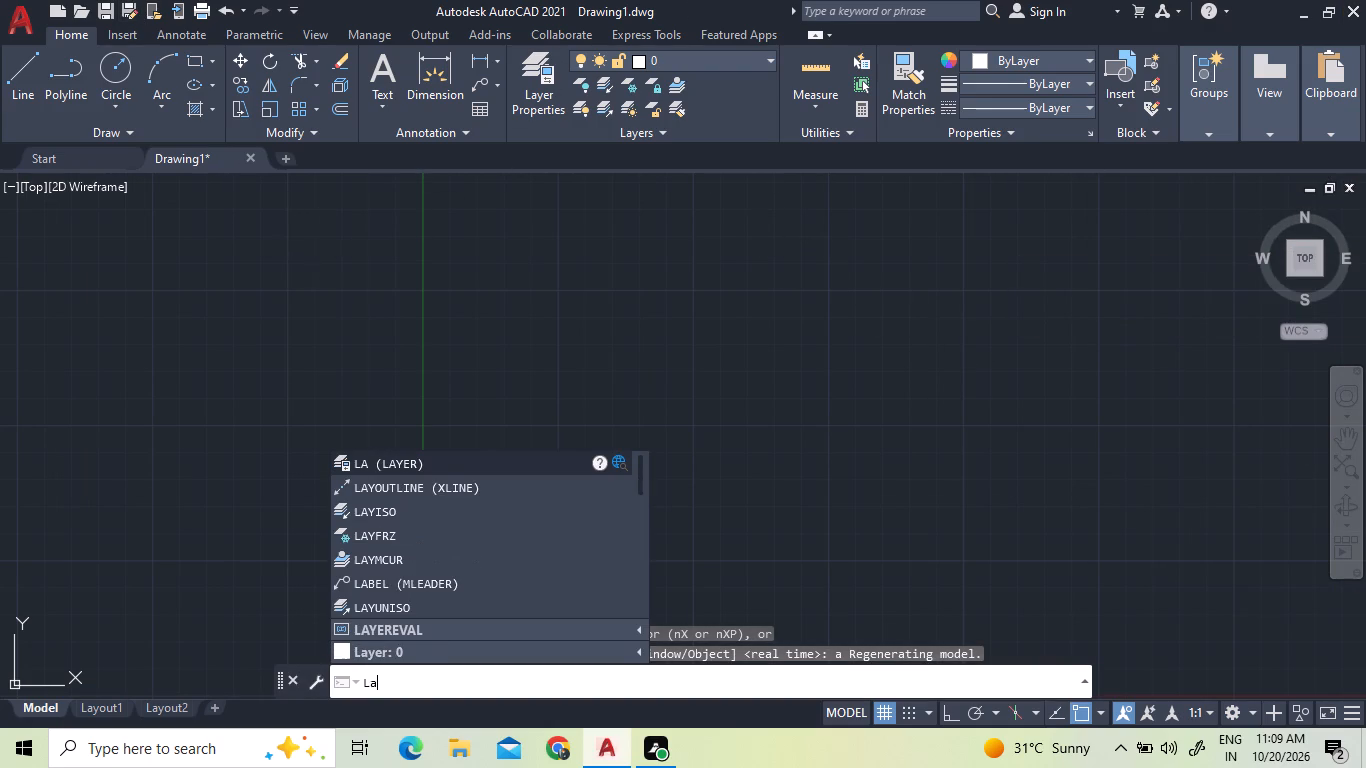
pyautogui.press('Return')
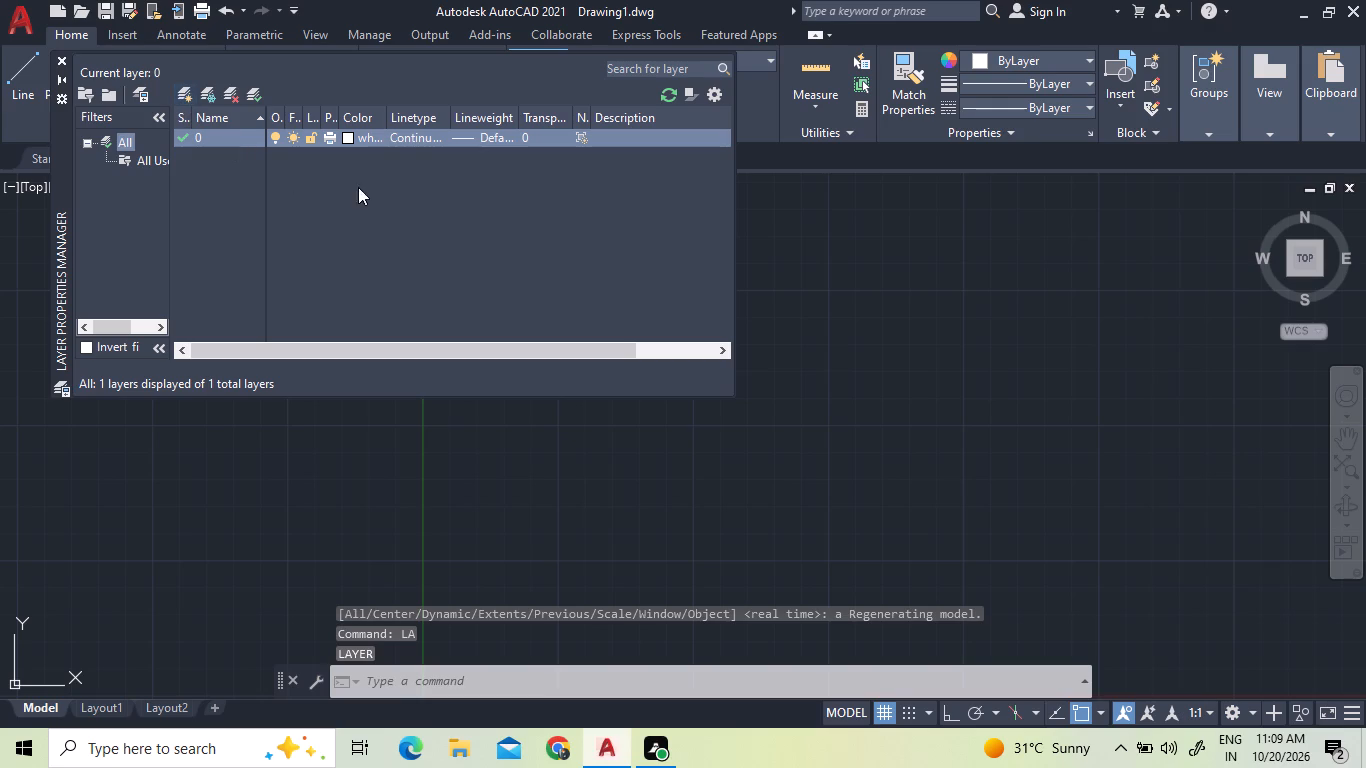
pyautogui.click(352, 131)
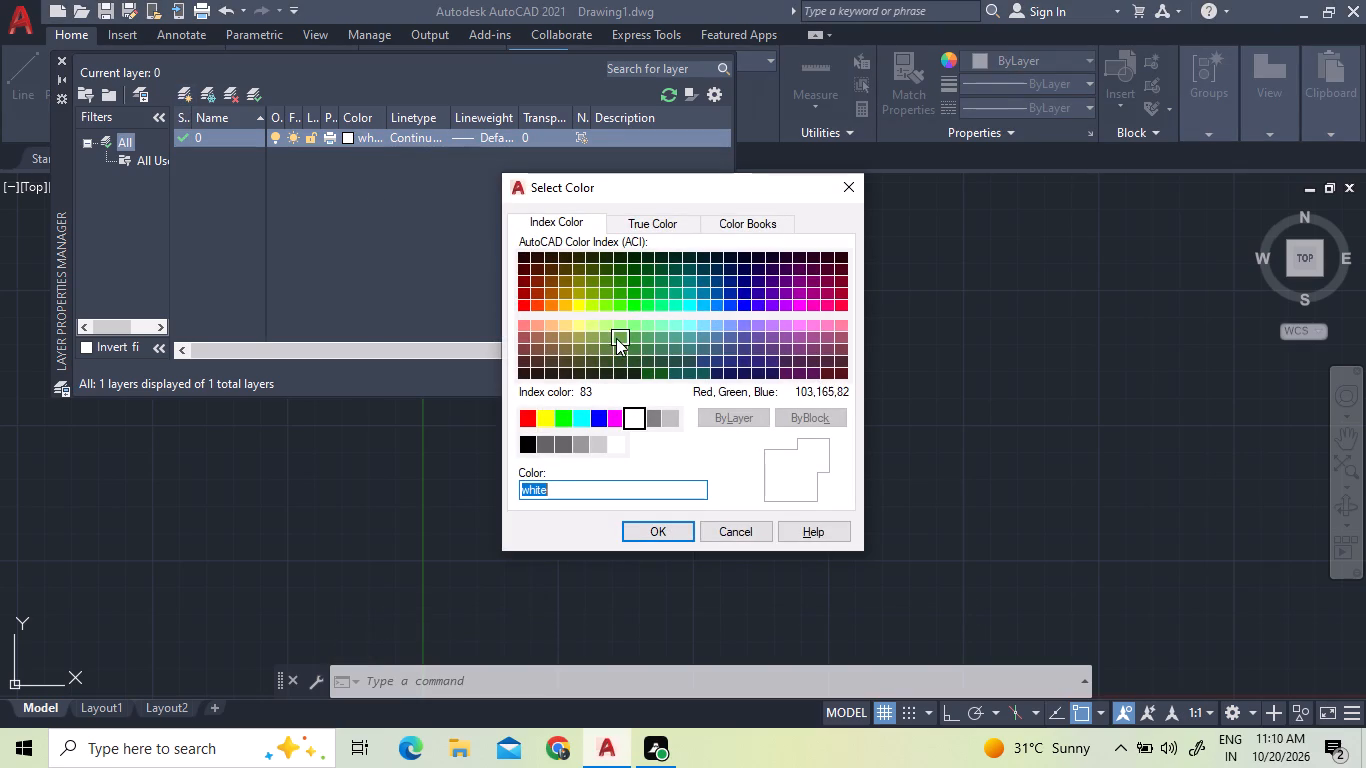
pyautogui.click(567, 417)
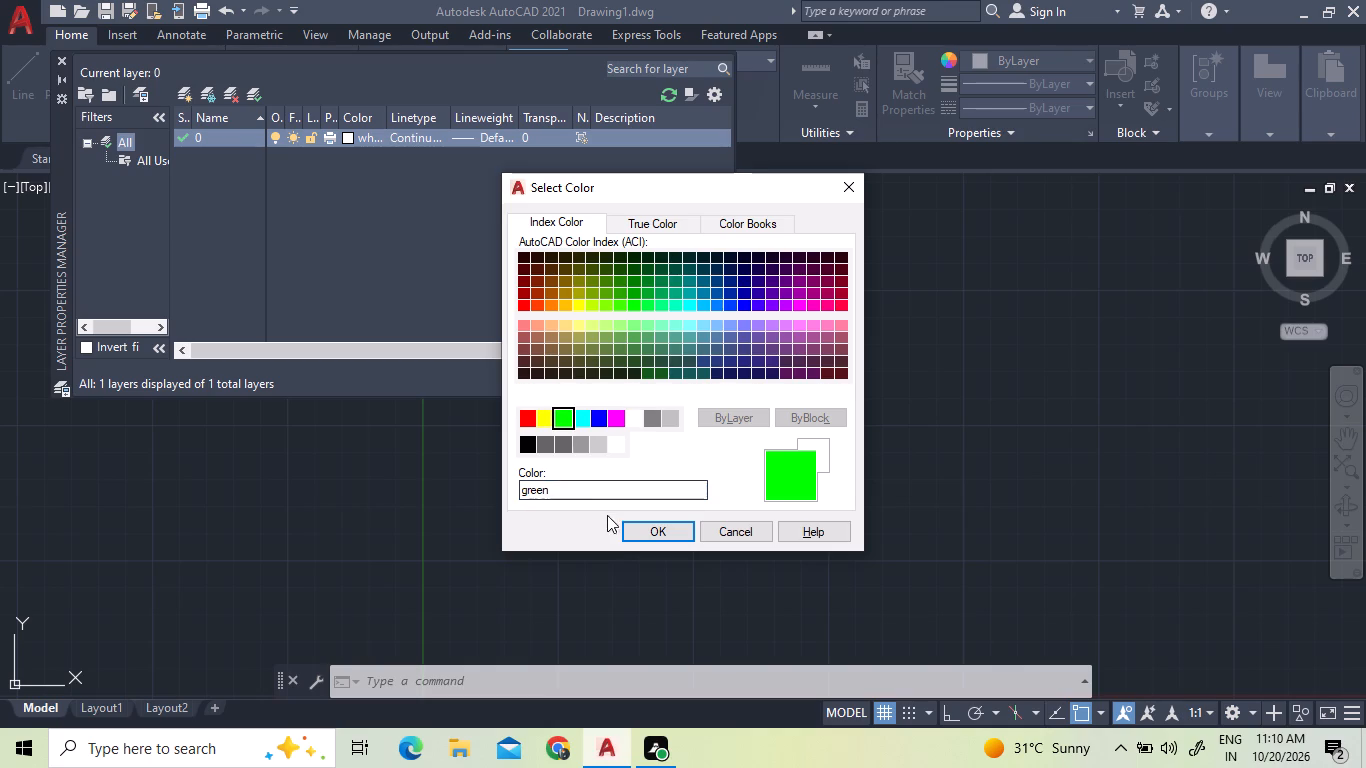
pyautogui.click(635, 530)
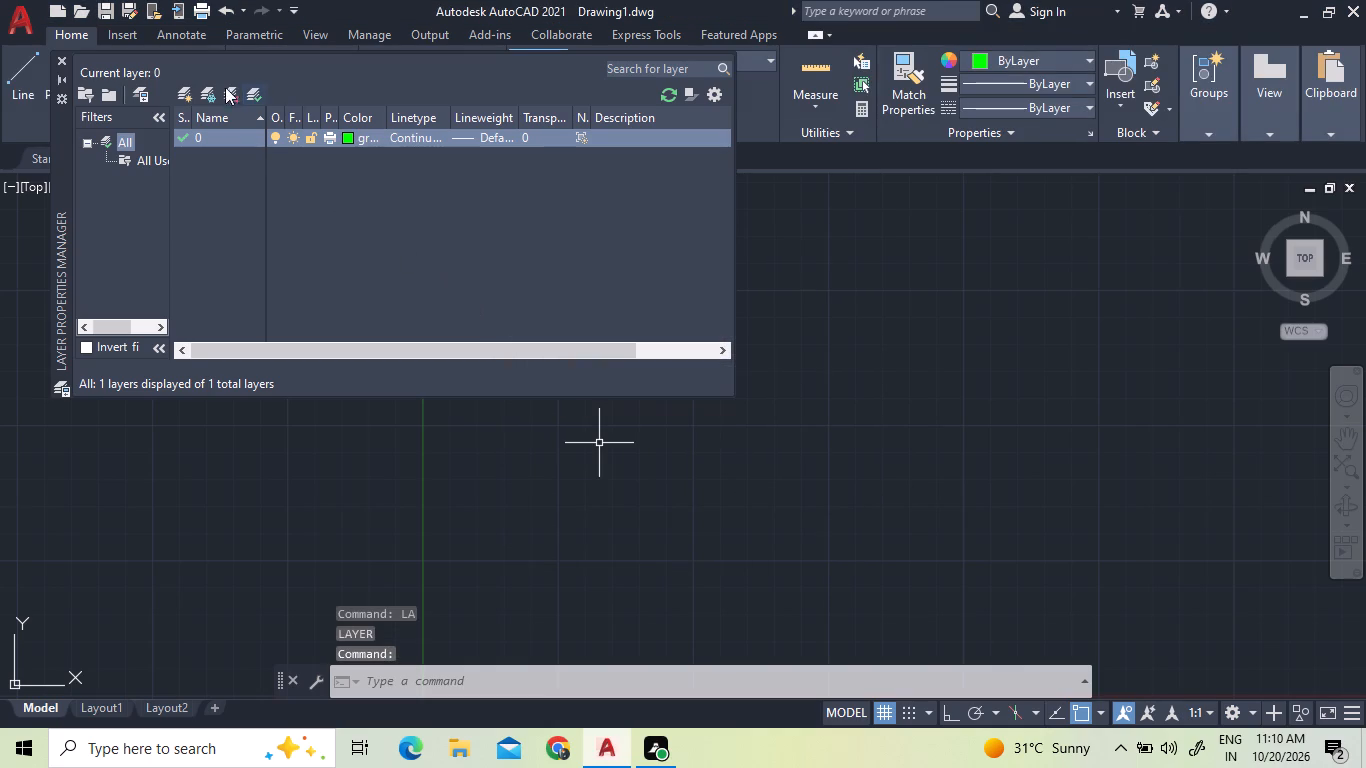
# Create a layer named dim and set its colour to yellow.
pyautogui.click(185, 90)
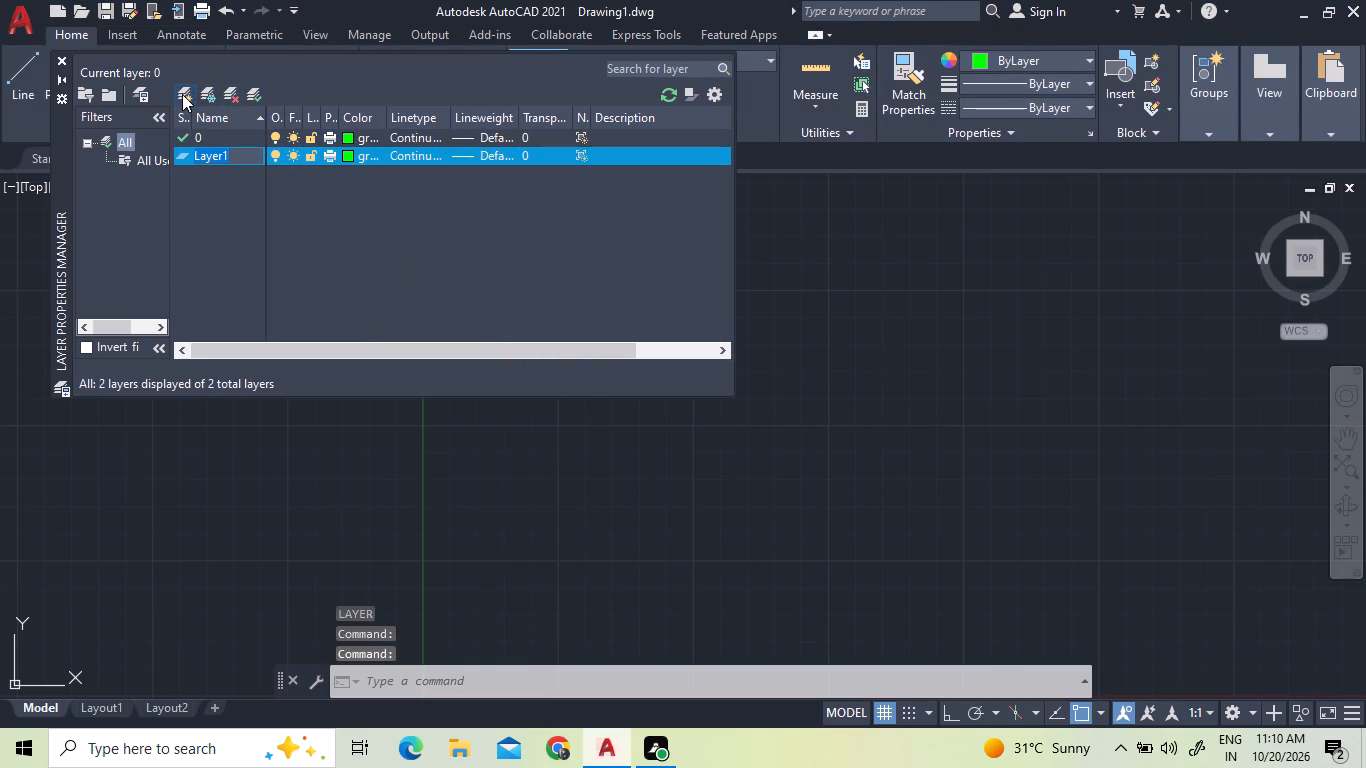
pyautogui.write('di')
pyautogui.press('m')
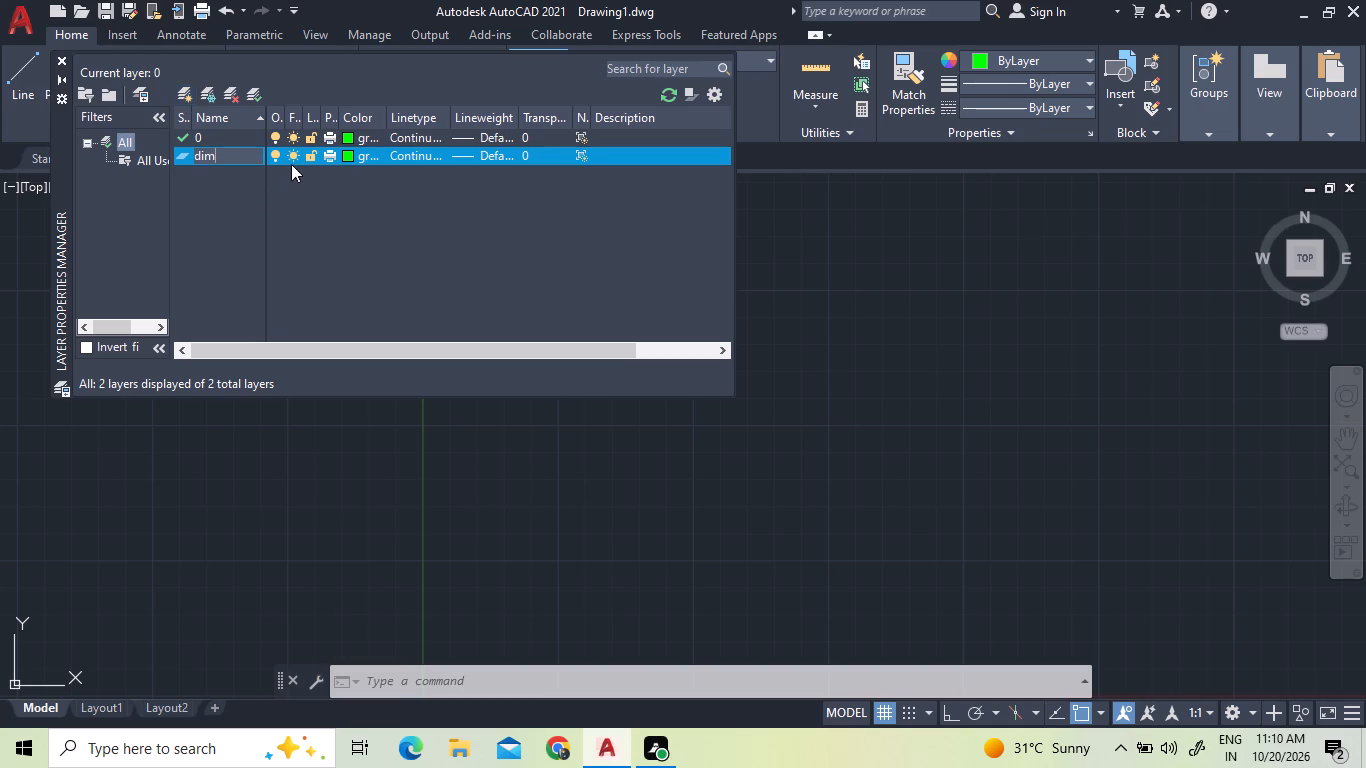
pyautogui.click(343, 150)
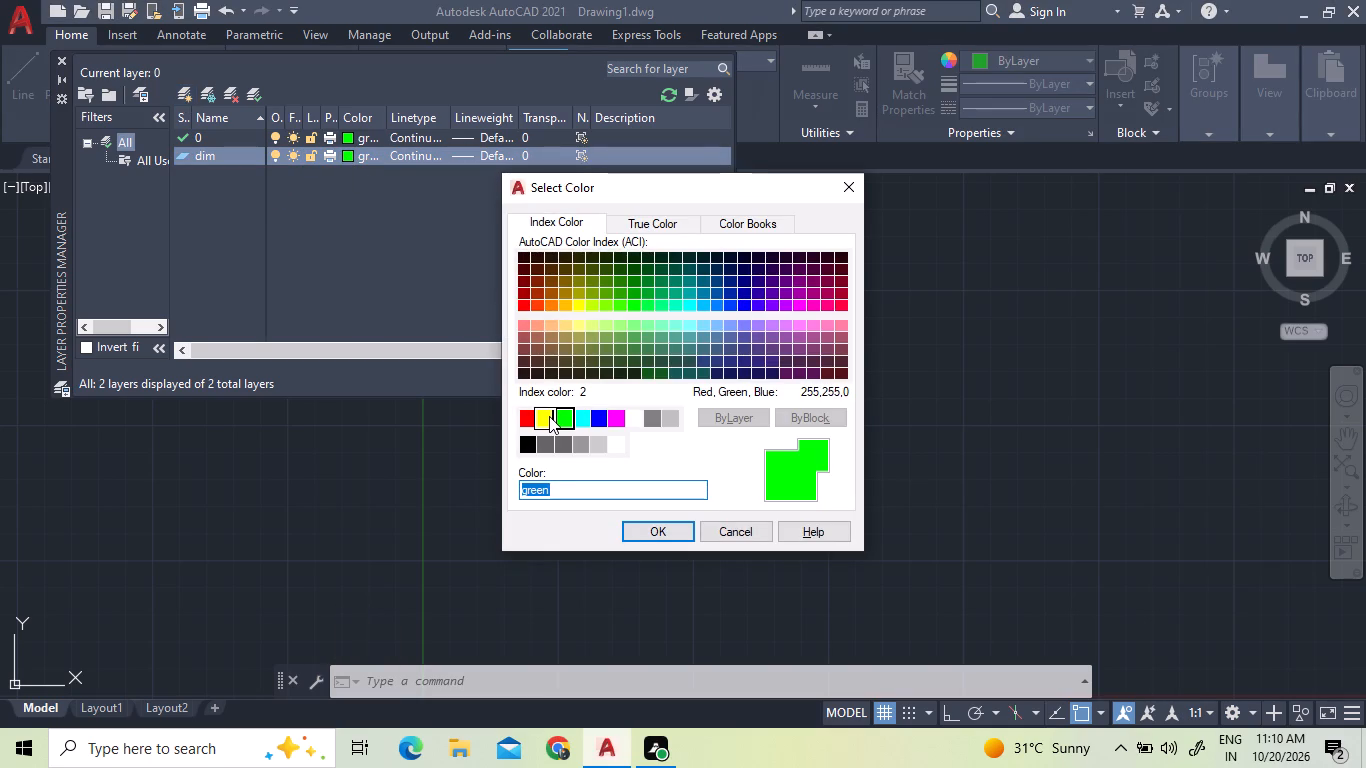
pyautogui.click(549, 416)
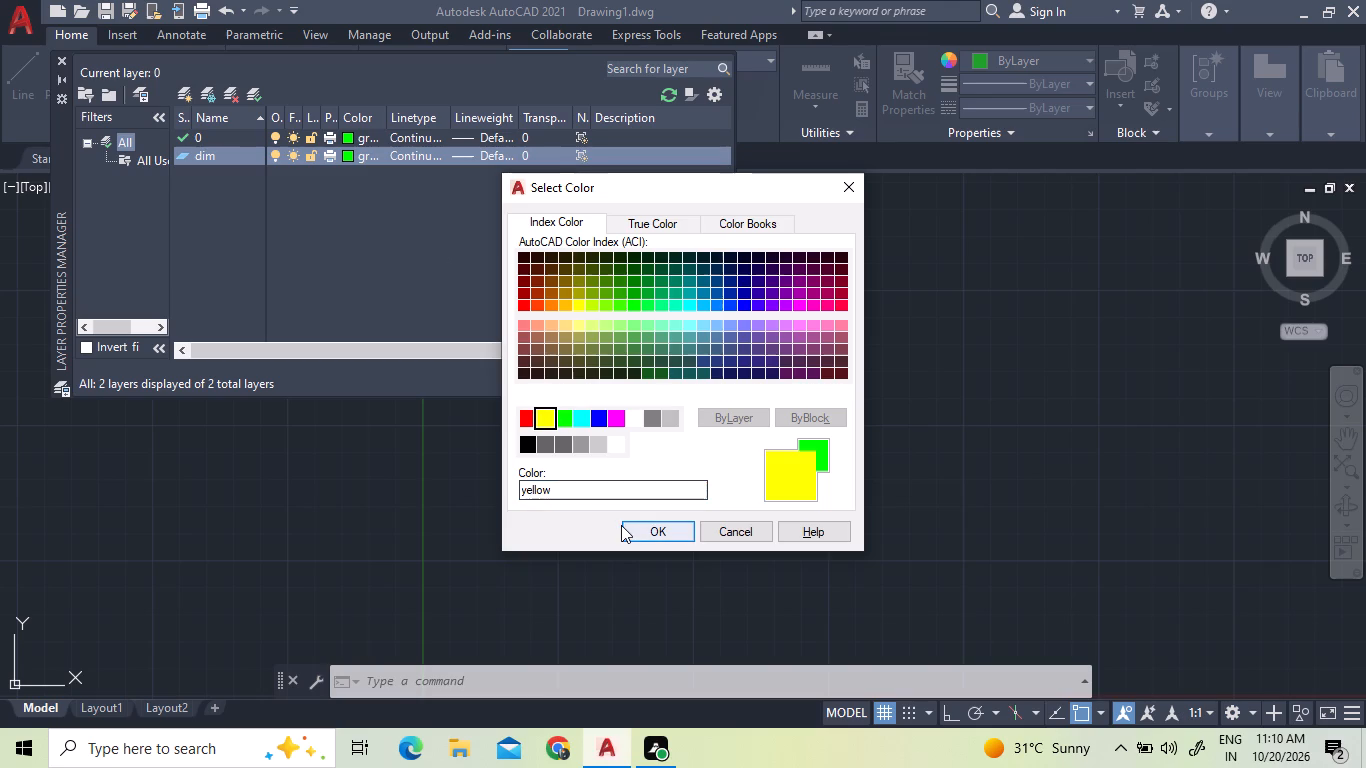
pyautogui.click(621, 525)
# Create a layer named text and set its colour to orange-red index colour 20.
pyautogui.click(187, 100)
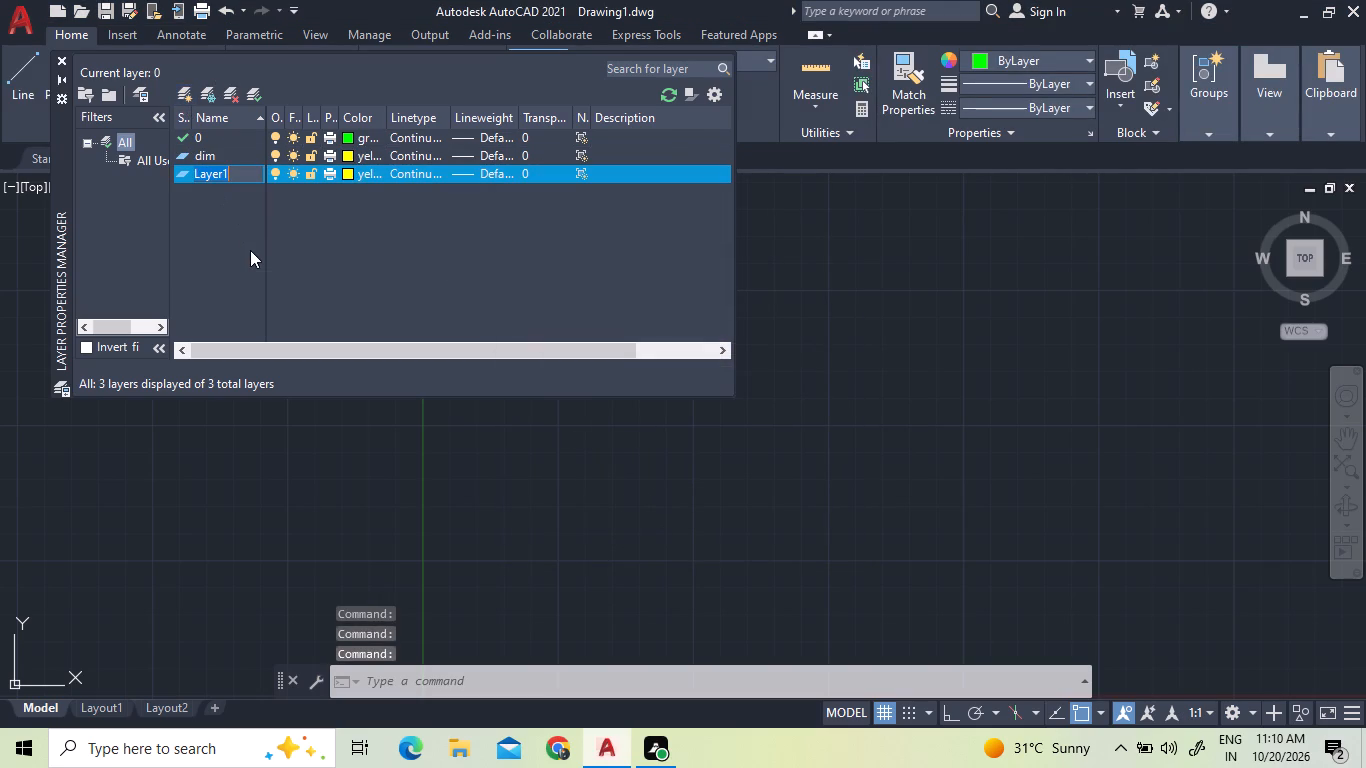
pyautogui.write('text')
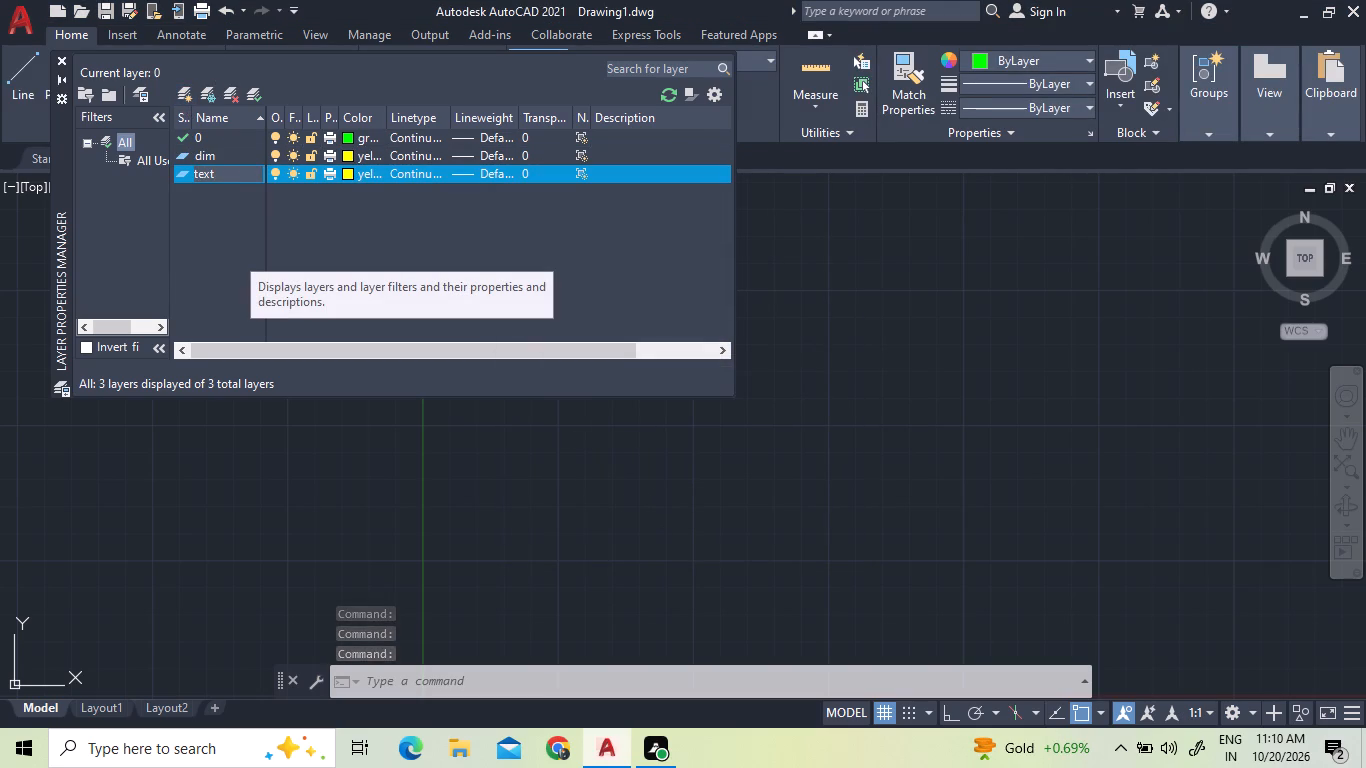
pyautogui.click(357, 173)
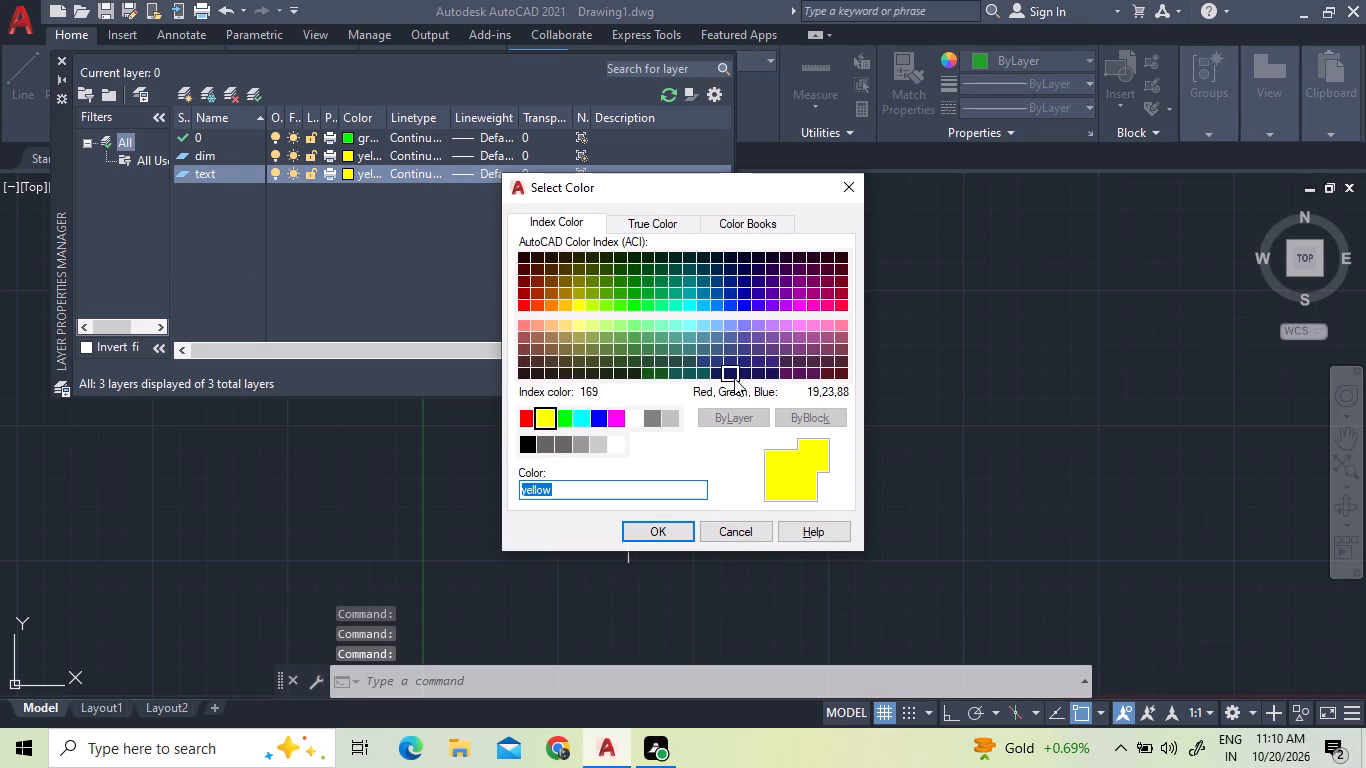
pyautogui.click(734, 377)
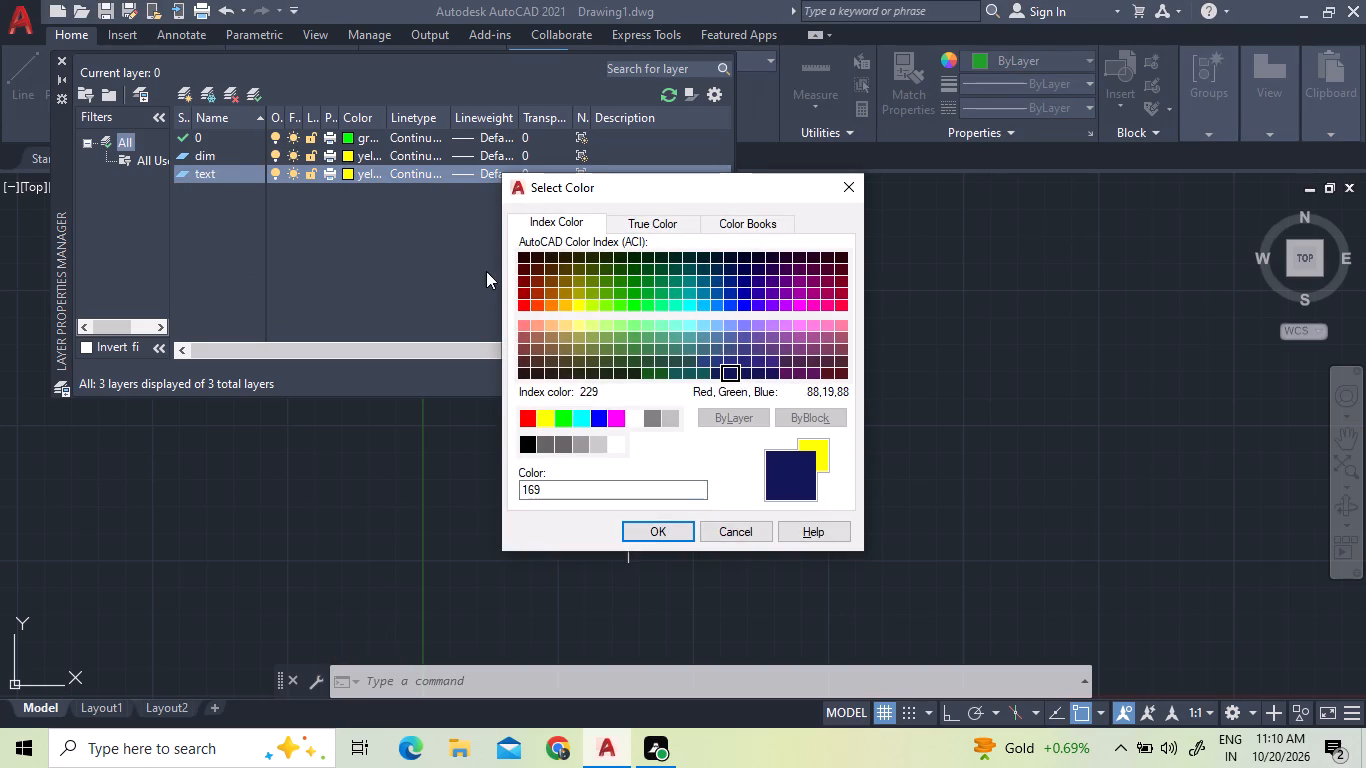
pyautogui.click(540, 304)
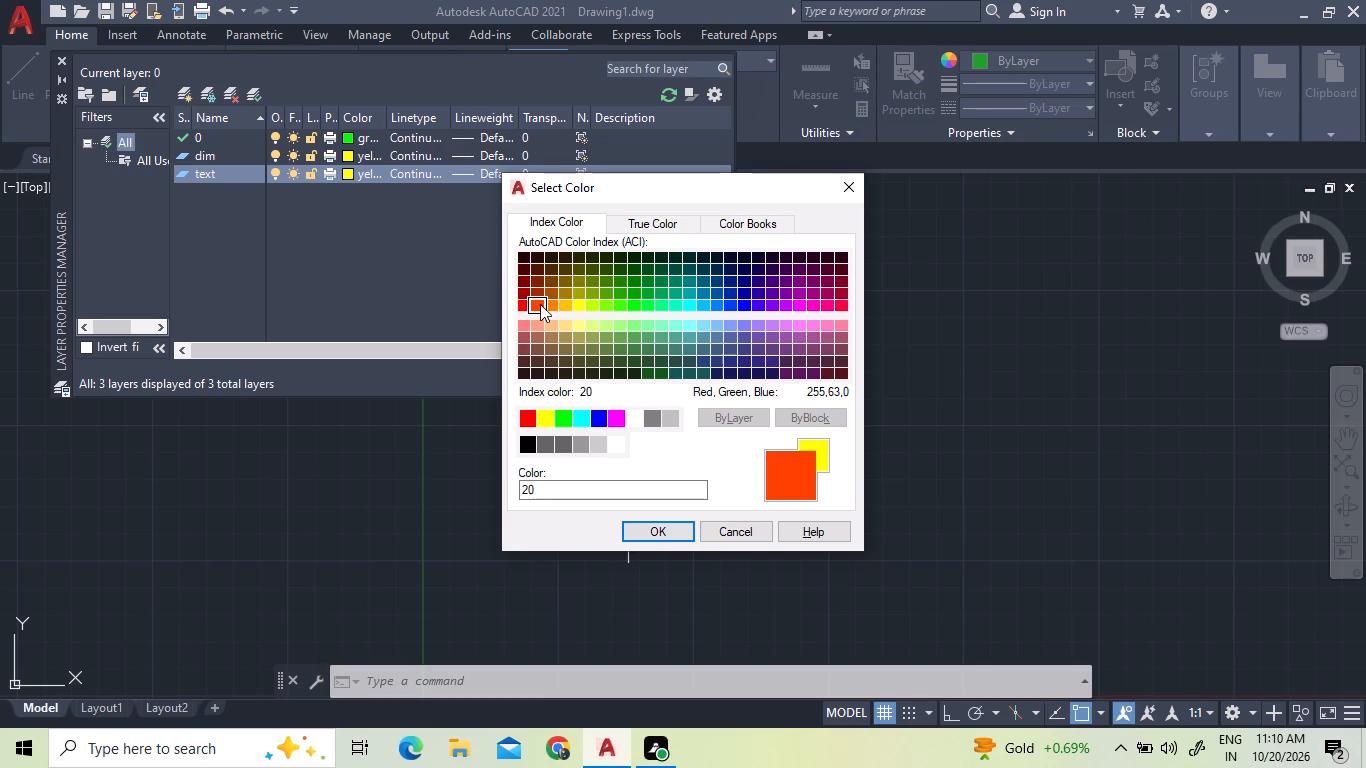
pyautogui.click(649, 538)
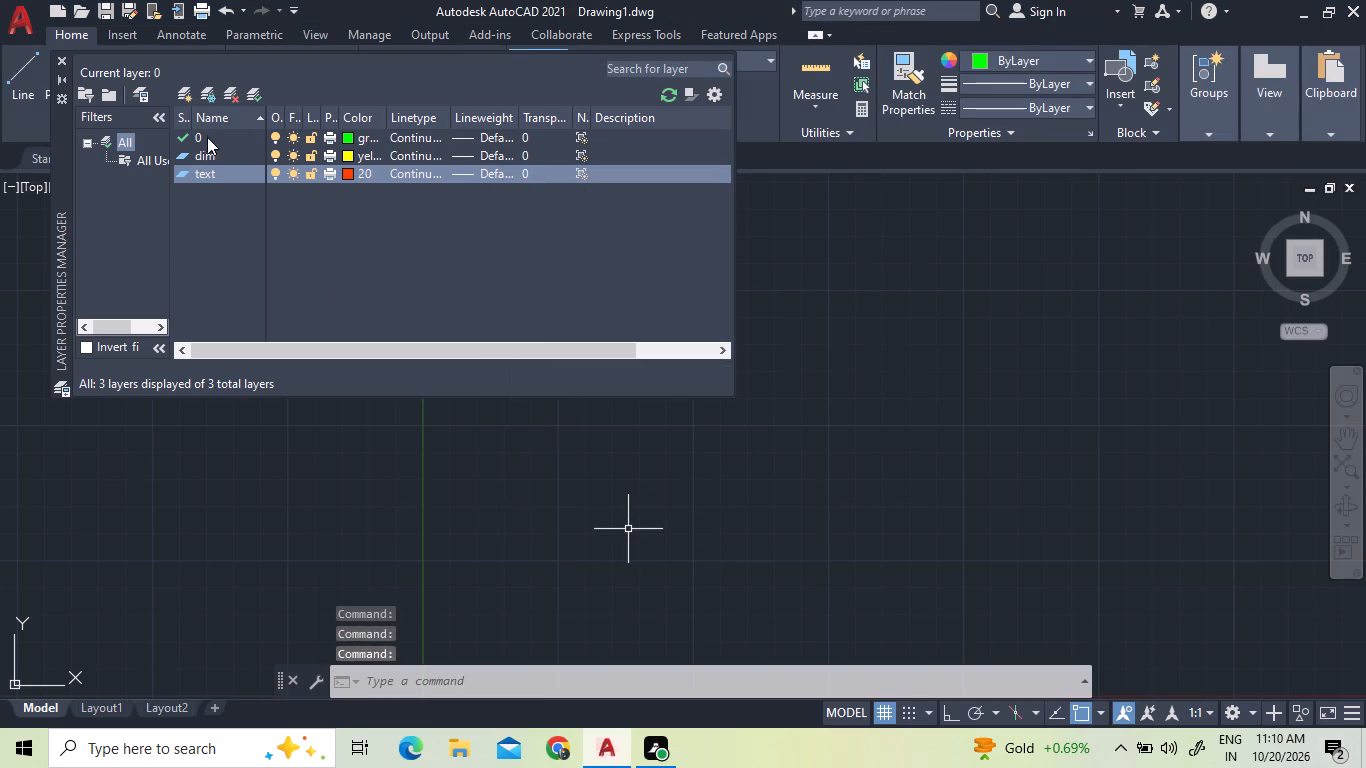
# Create a layer named door and set its colour to red.
pyautogui.click(188, 93)
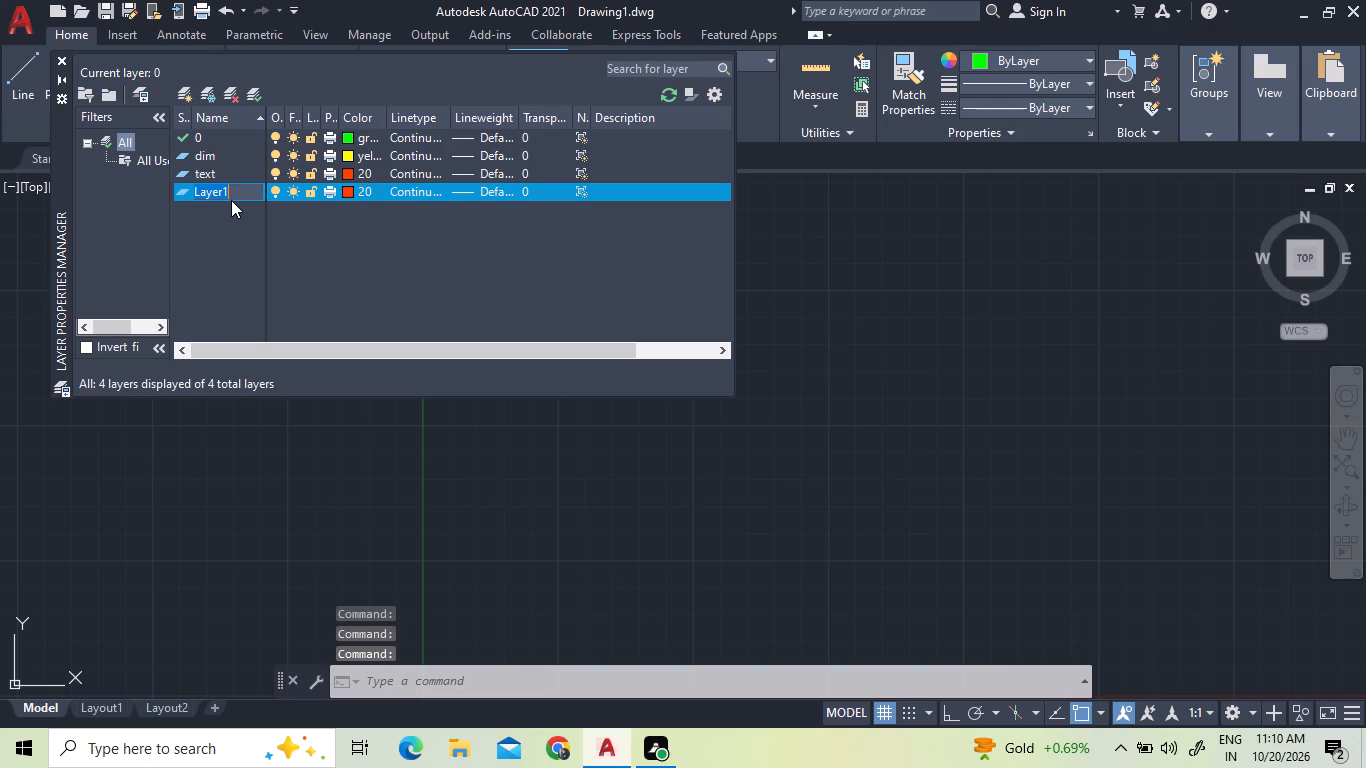
pyautogui.write('door')
pyautogui.click(344, 189)
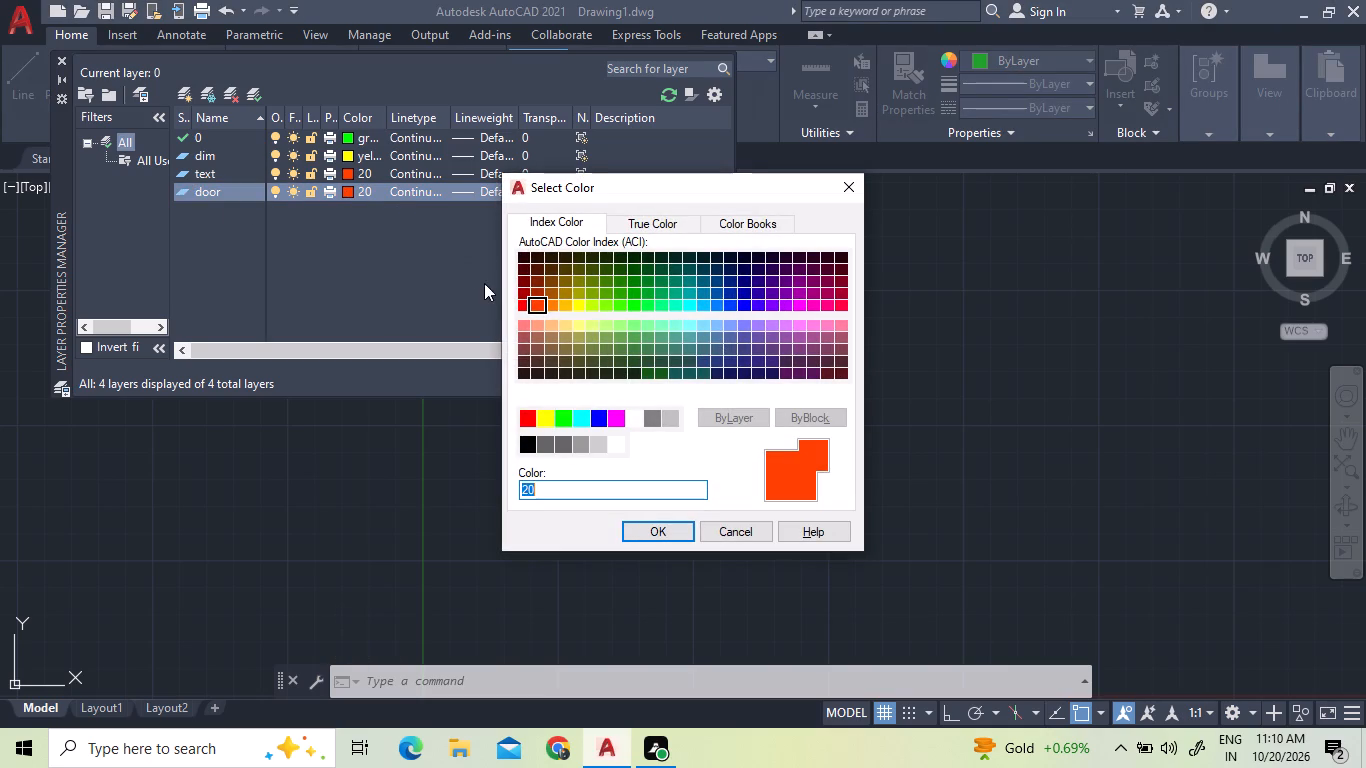
pyautogui.click(519, 419)
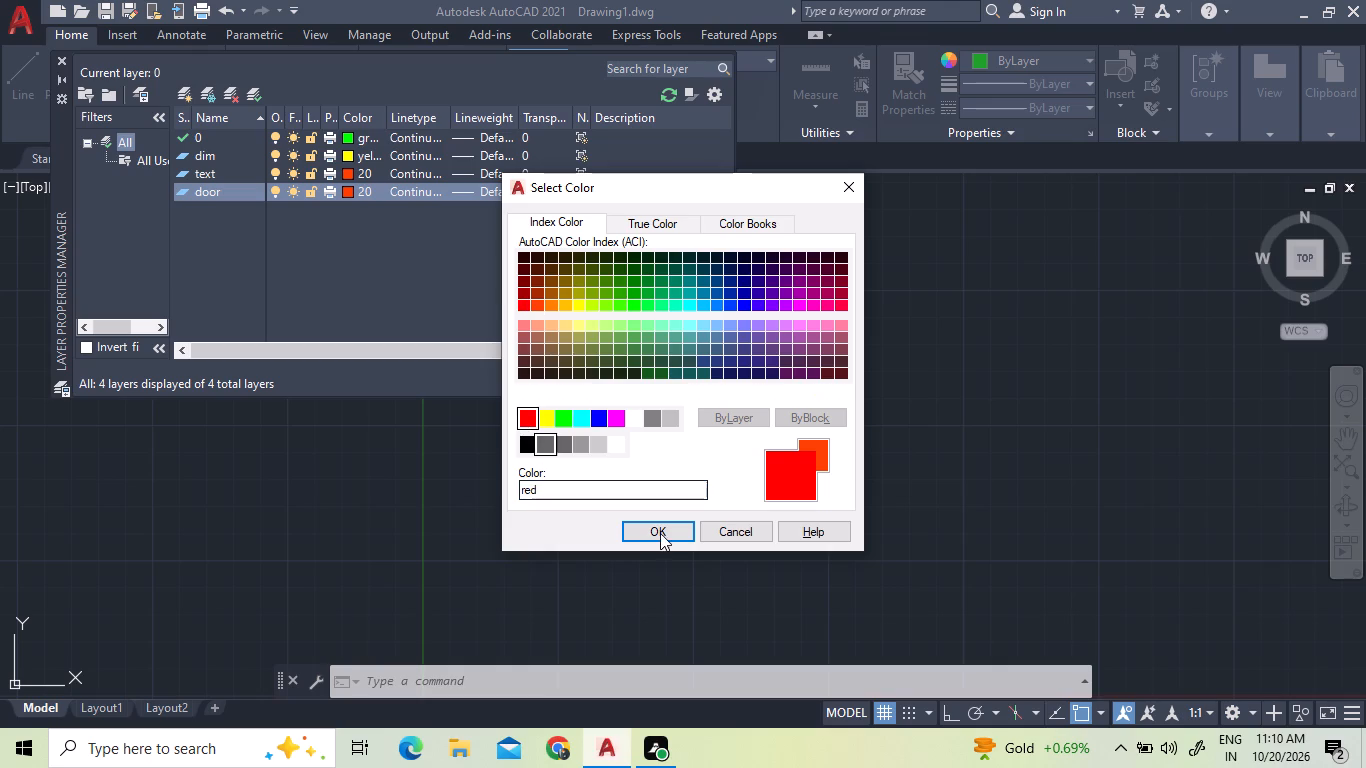
pyautogui.click(668, 532)
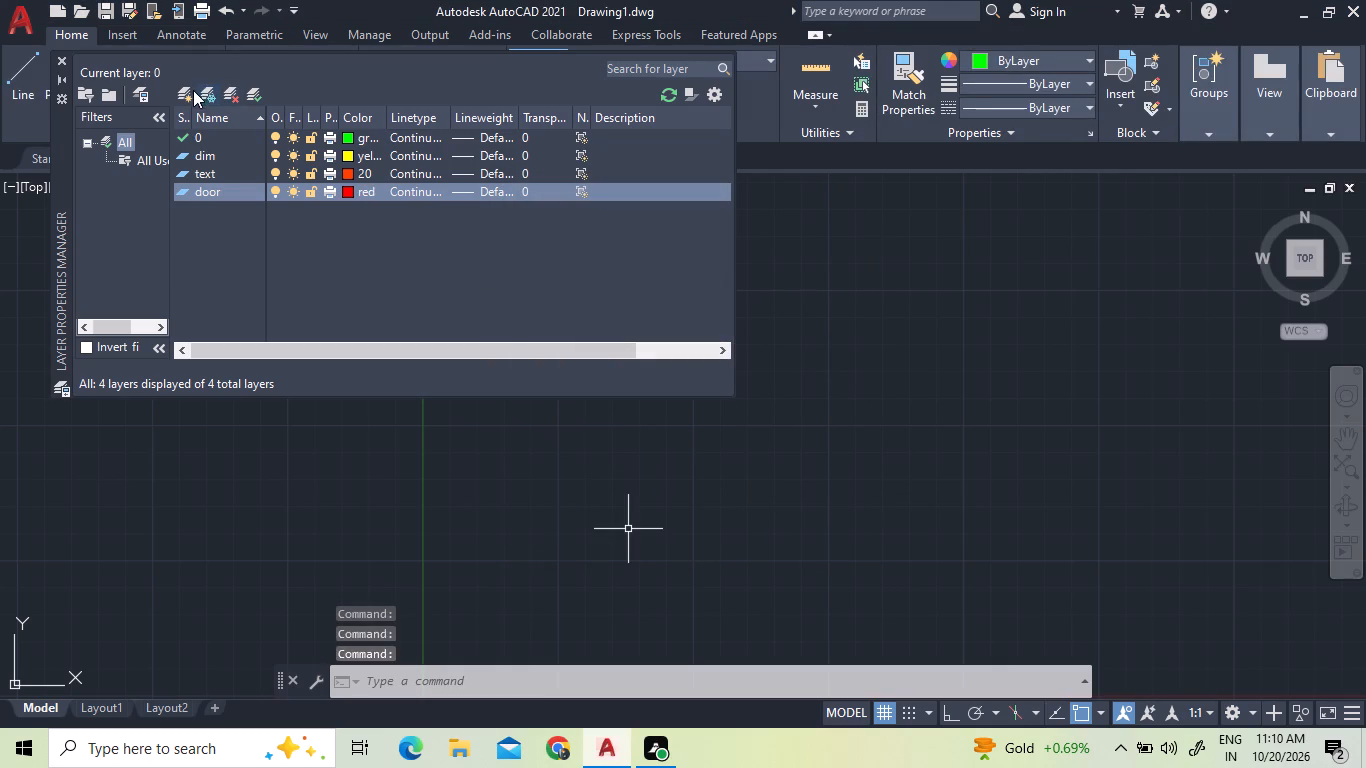
# Create a layer named stair and set its colour to dark green index colour 94.
pyautogui.click(189, 90)
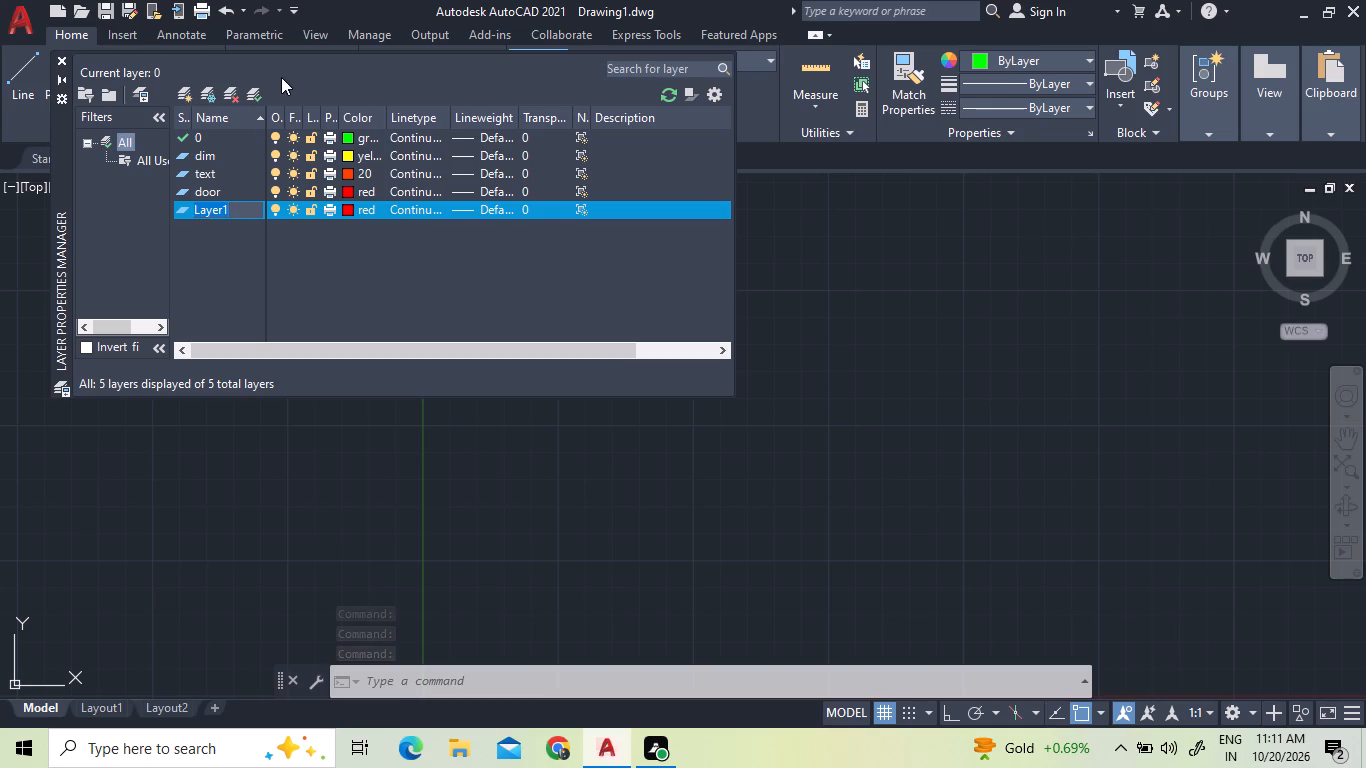
pyautogui.write('stair')
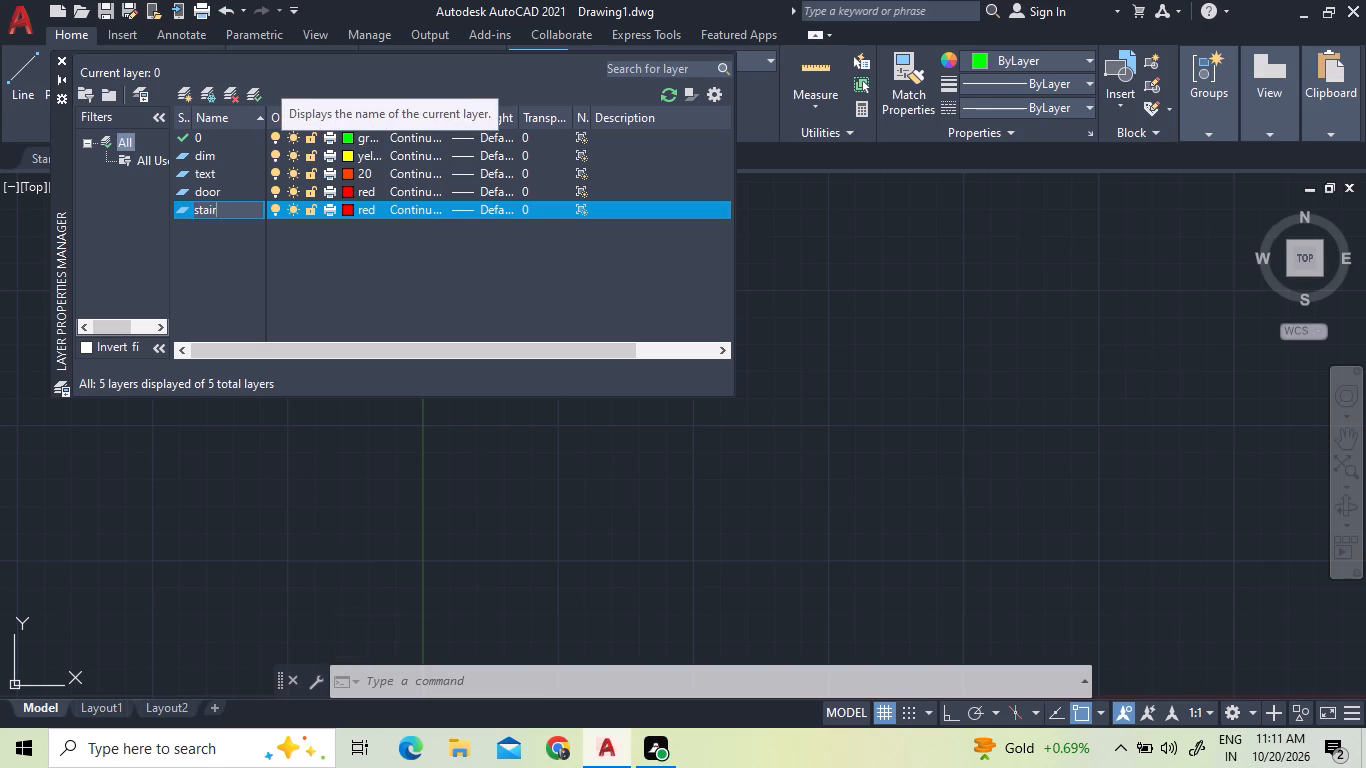
pyautogui.click(350, 206)
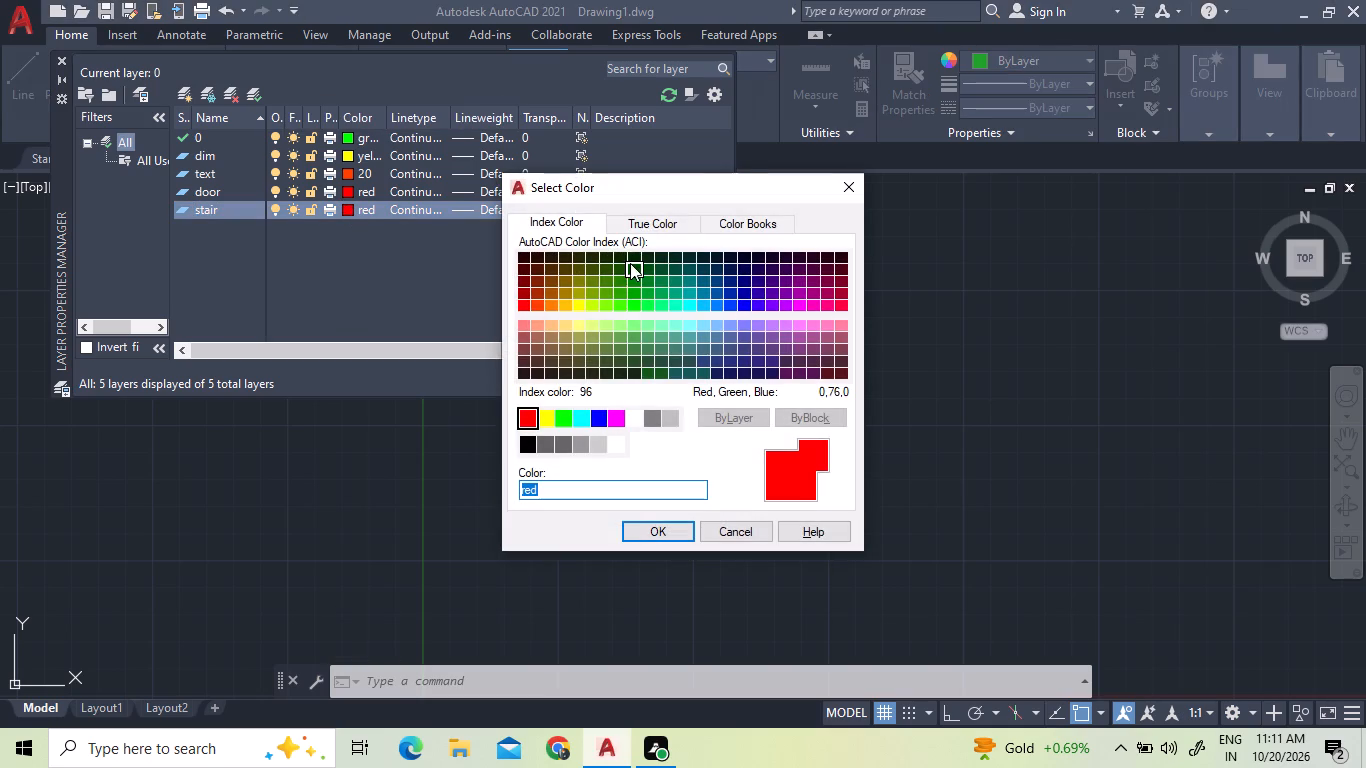
pyautogui.click(637, 280)
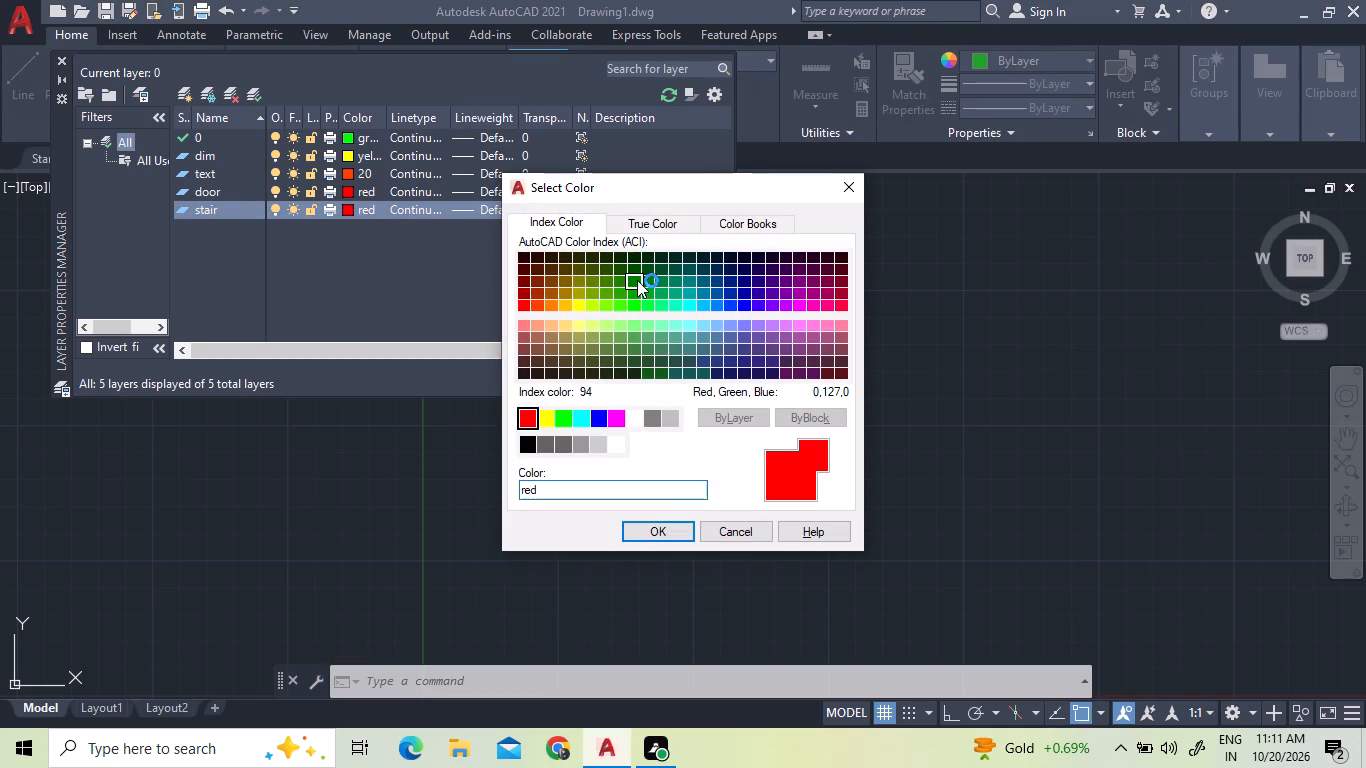
pyautogui.click(645, 528)
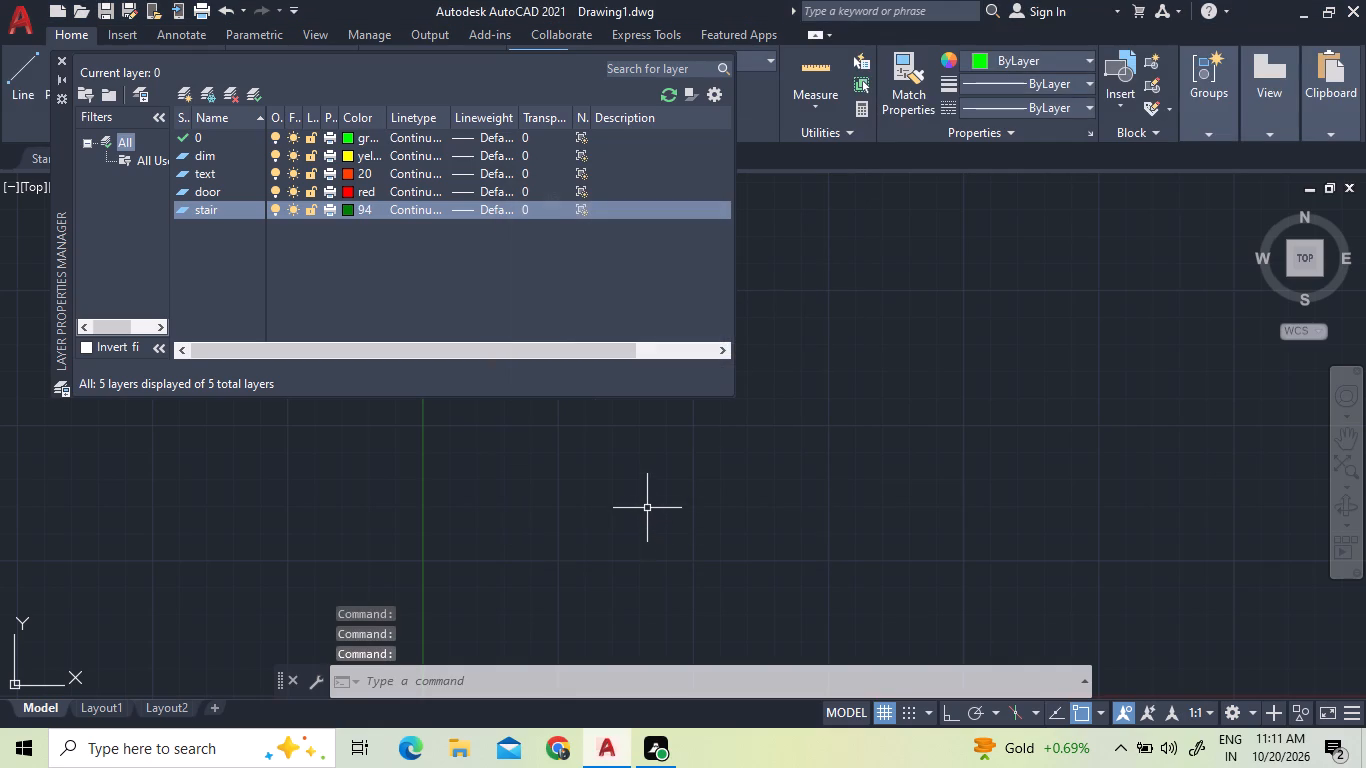
# Create a layer named window, set its colour to magenta, and close the layer properties.
pyautogui.click(190, 93)
pyautogui.press('w')
pyautogui.write('indo')
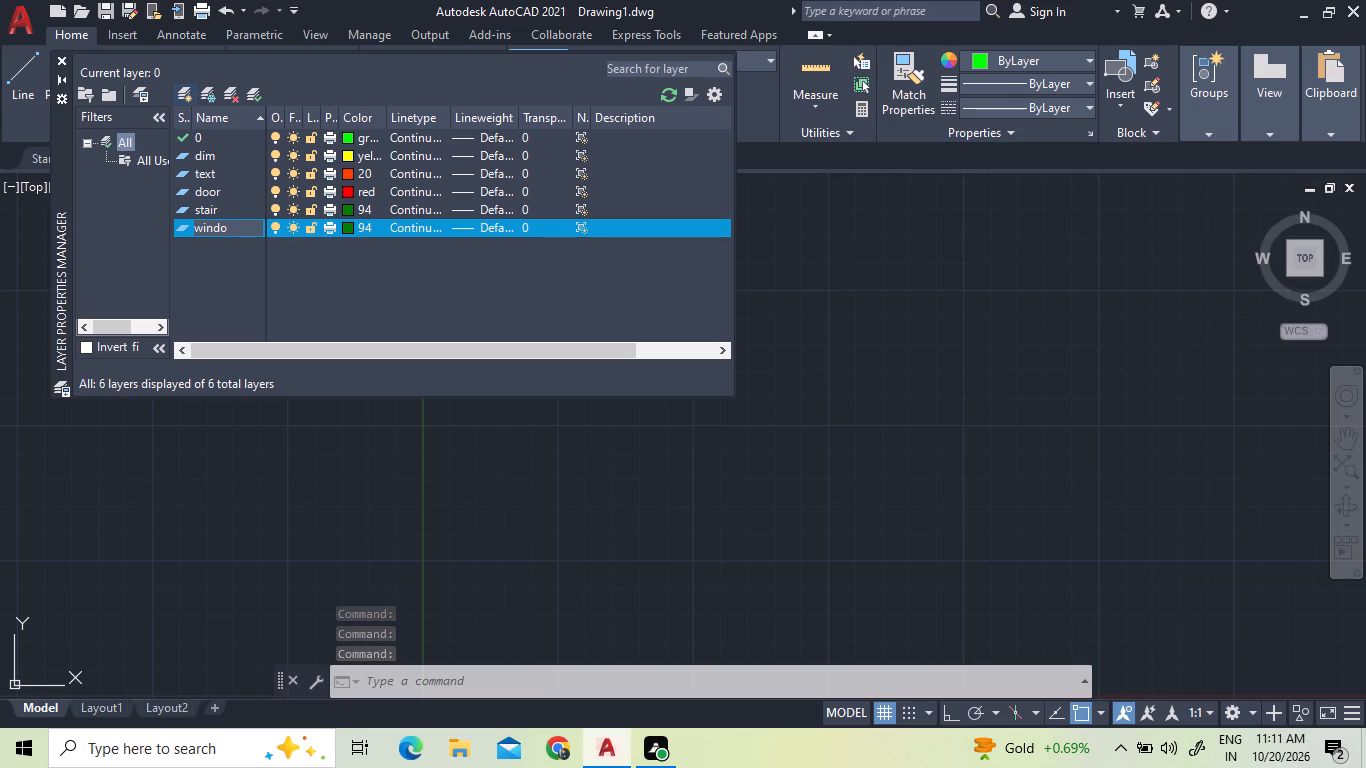
pyautogui.press('w')
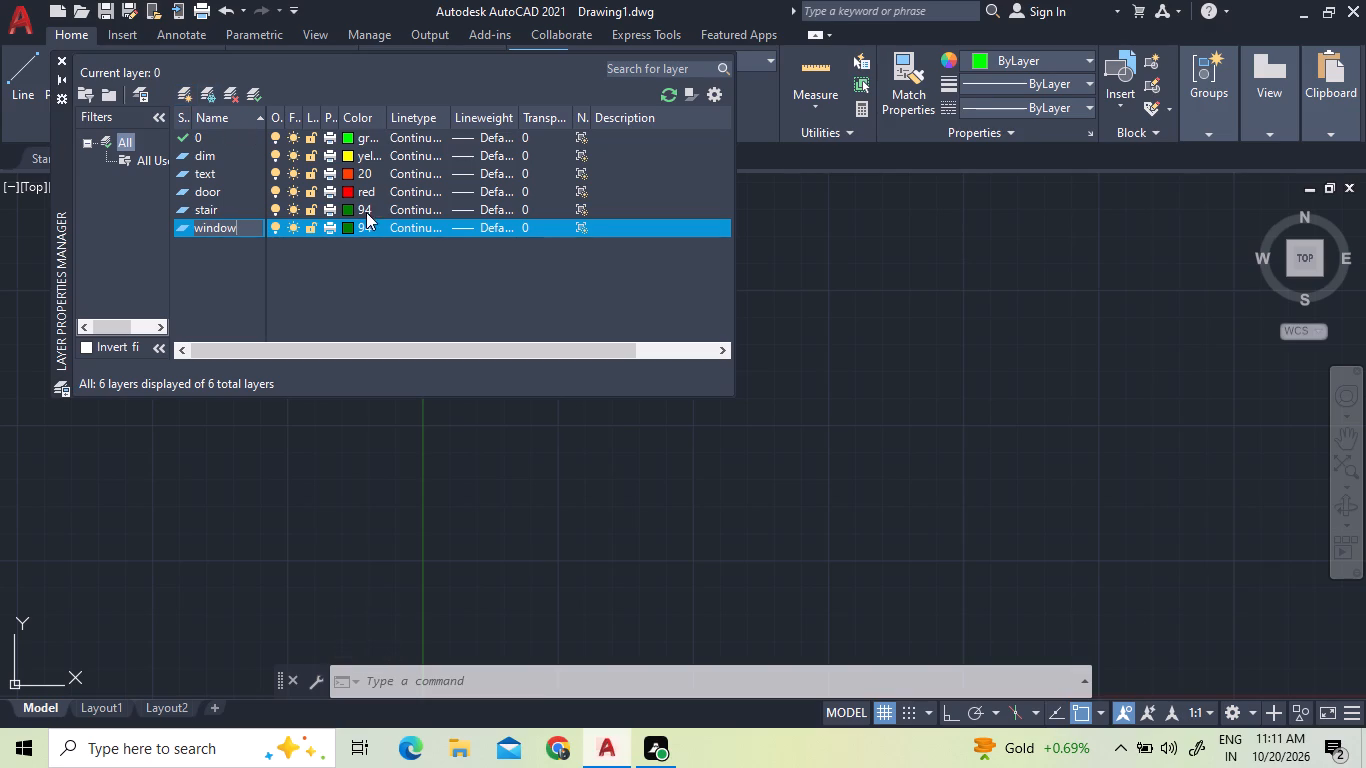
pyautogui.click(353, 224)
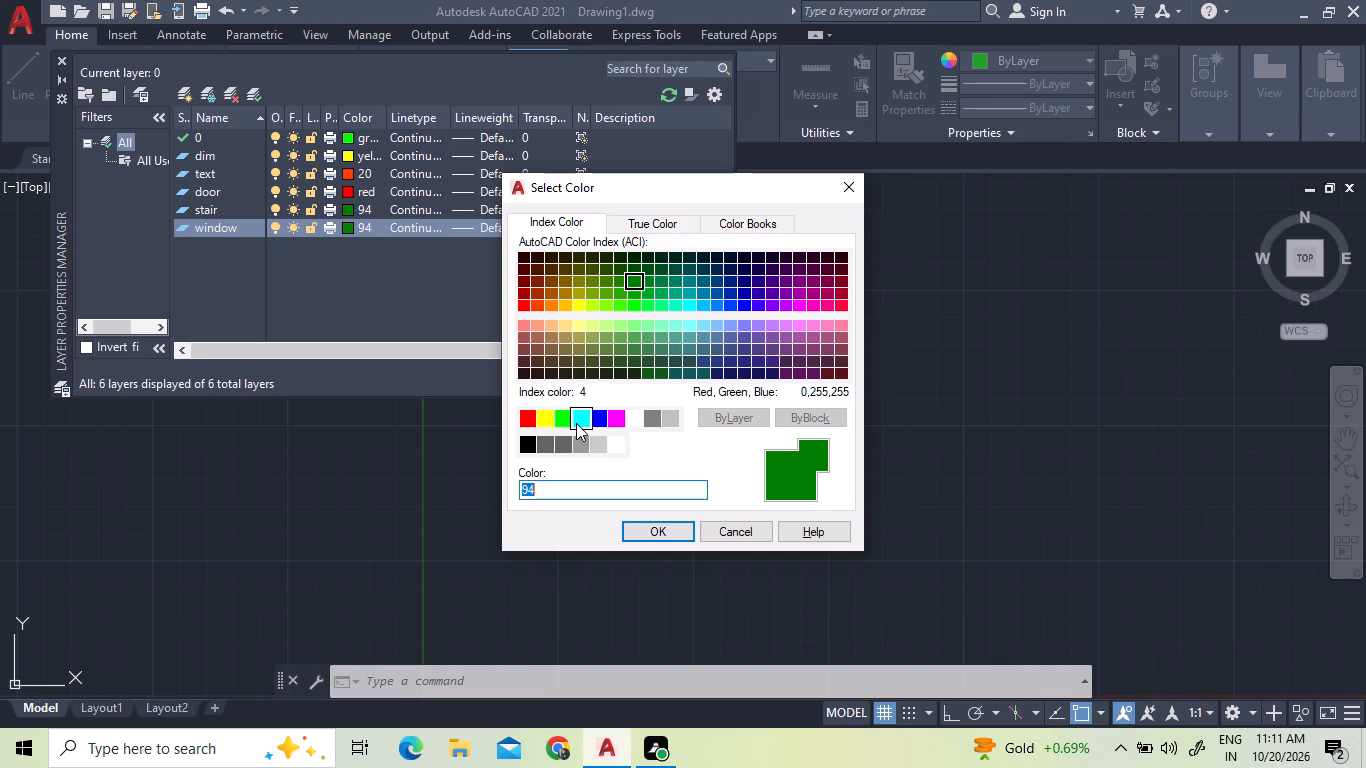
pyautogui.click(621, 420)
pyautogui.click(640, 539)
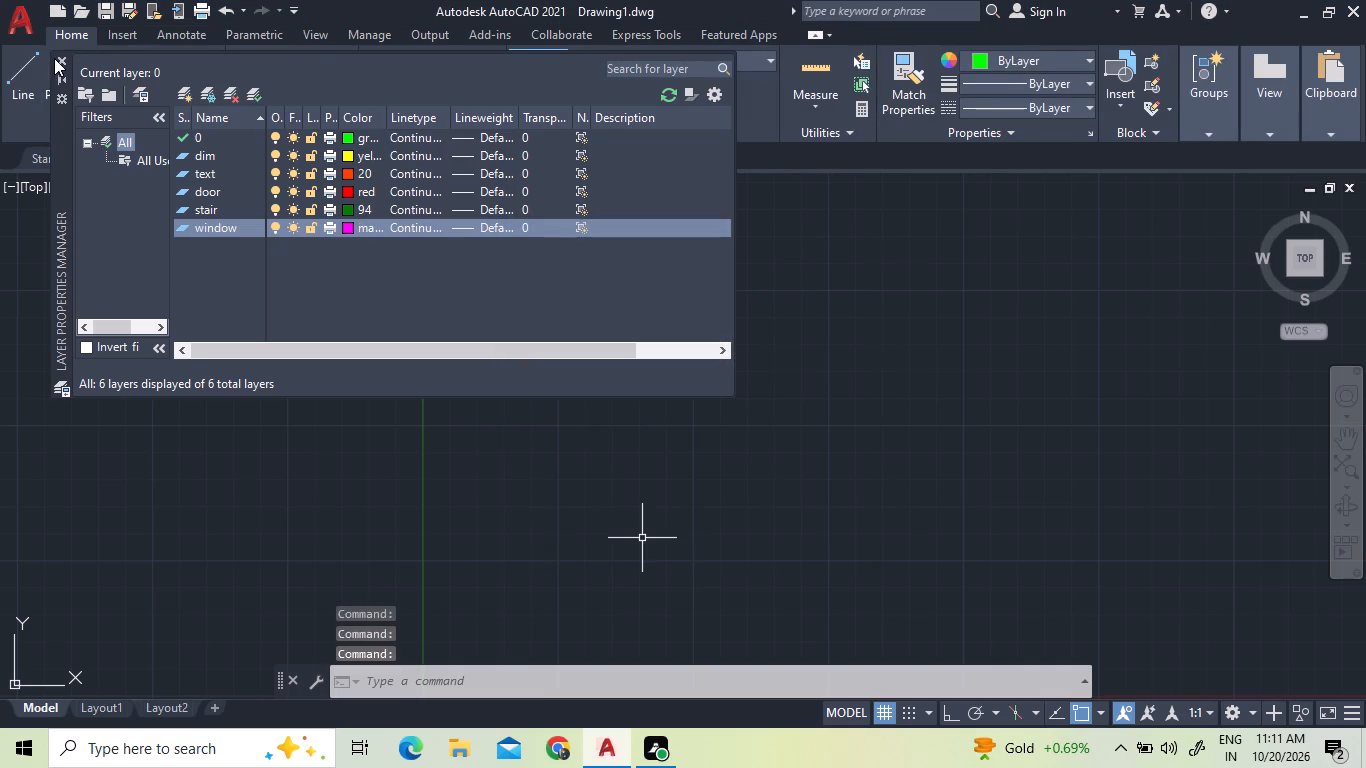
pyautogui.click(62, 58)
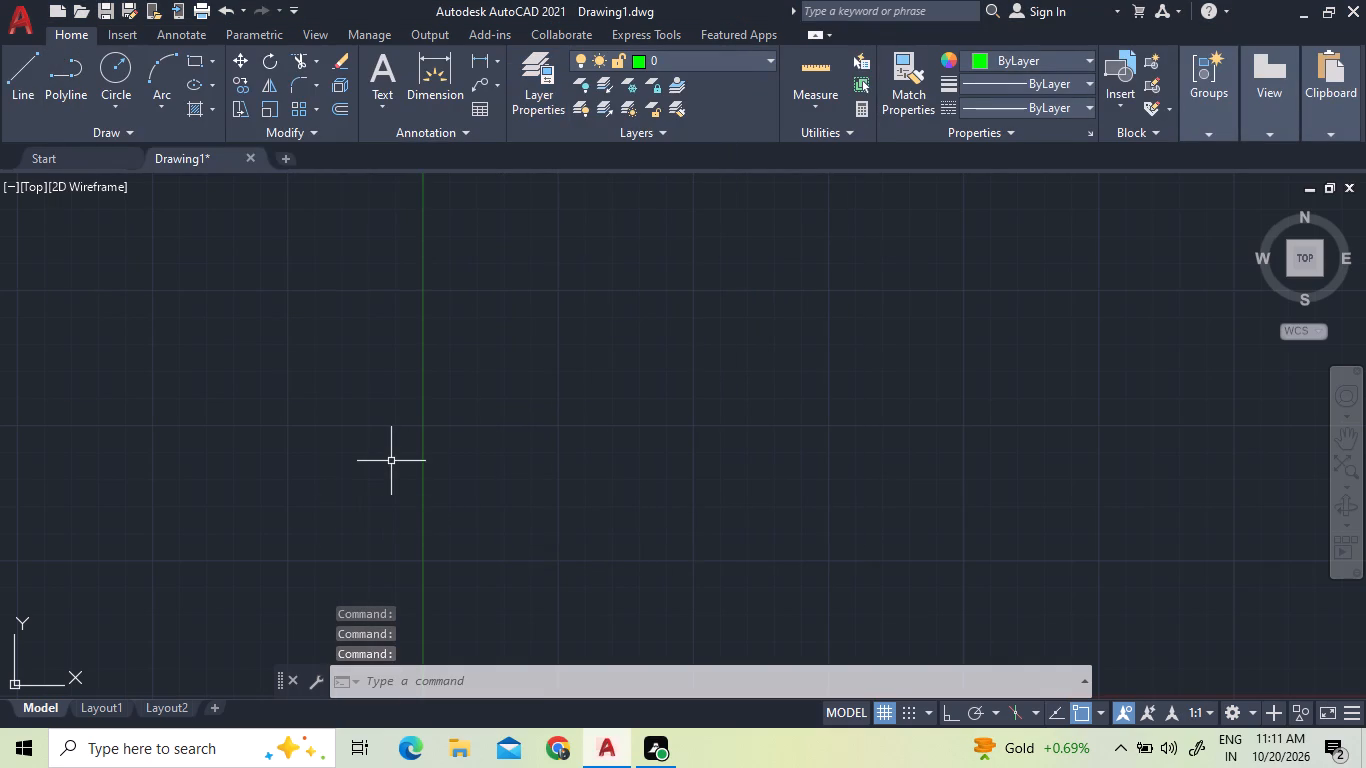
# Draw the building outline as a rectangle 30' long and 47' wide on layer 0.
pyautogui.click(195, 65)
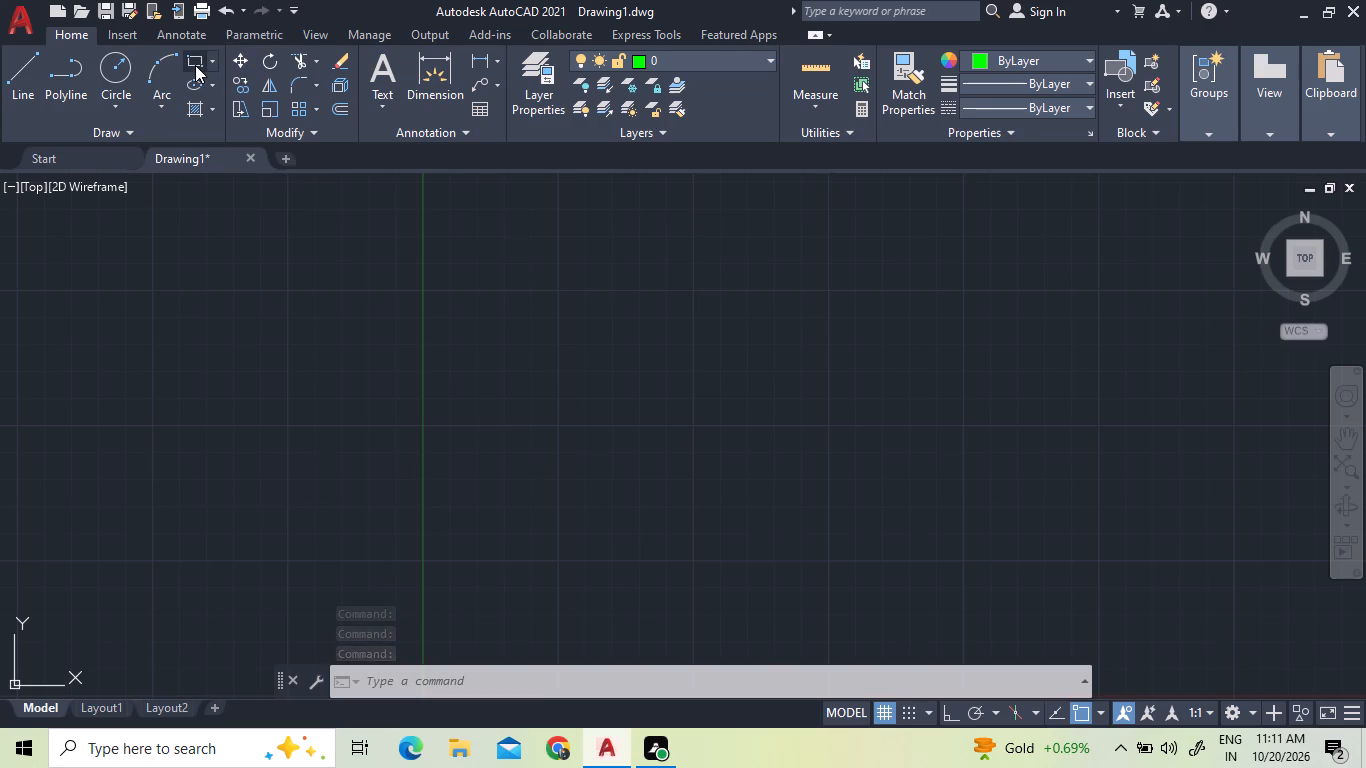
pyautogui.click(332, 215)
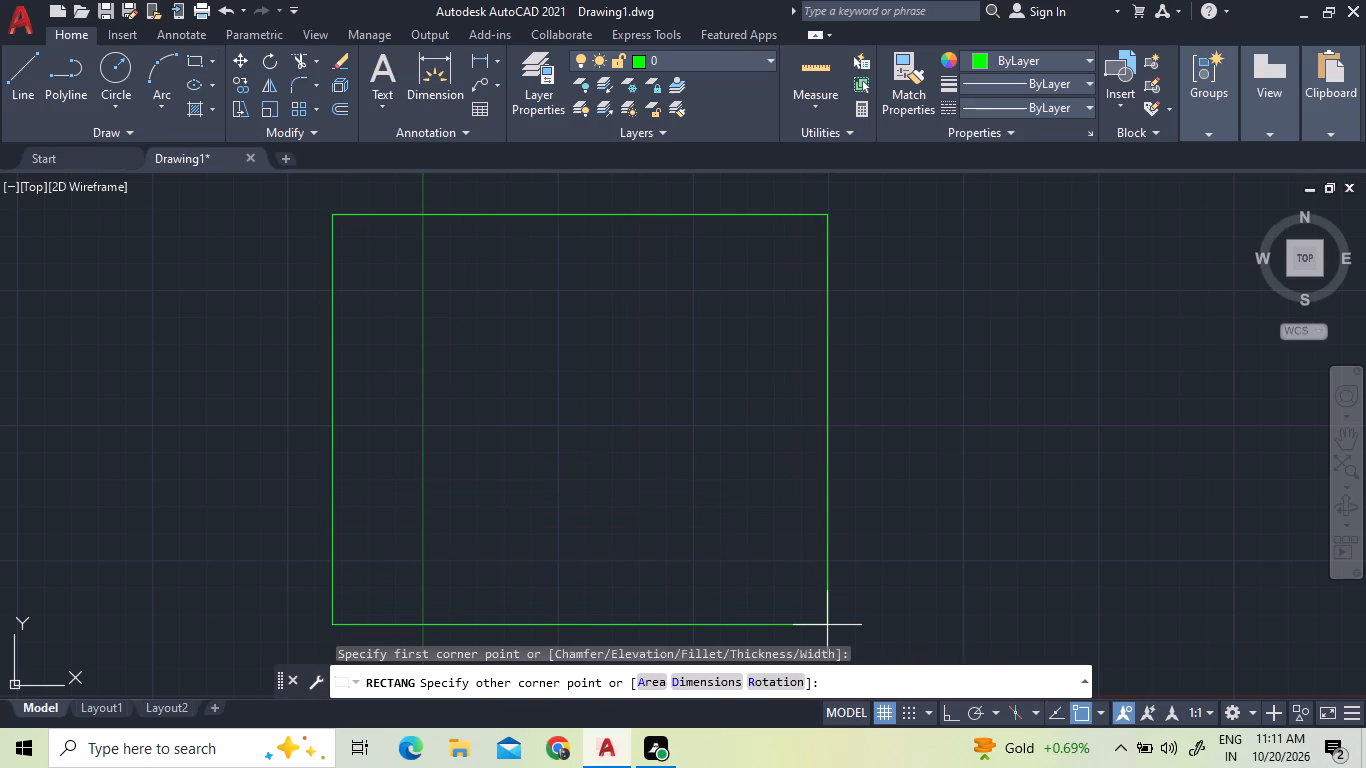
pyautogui.write('d')
pyautogui.press('space')
pyautogui.write('30')
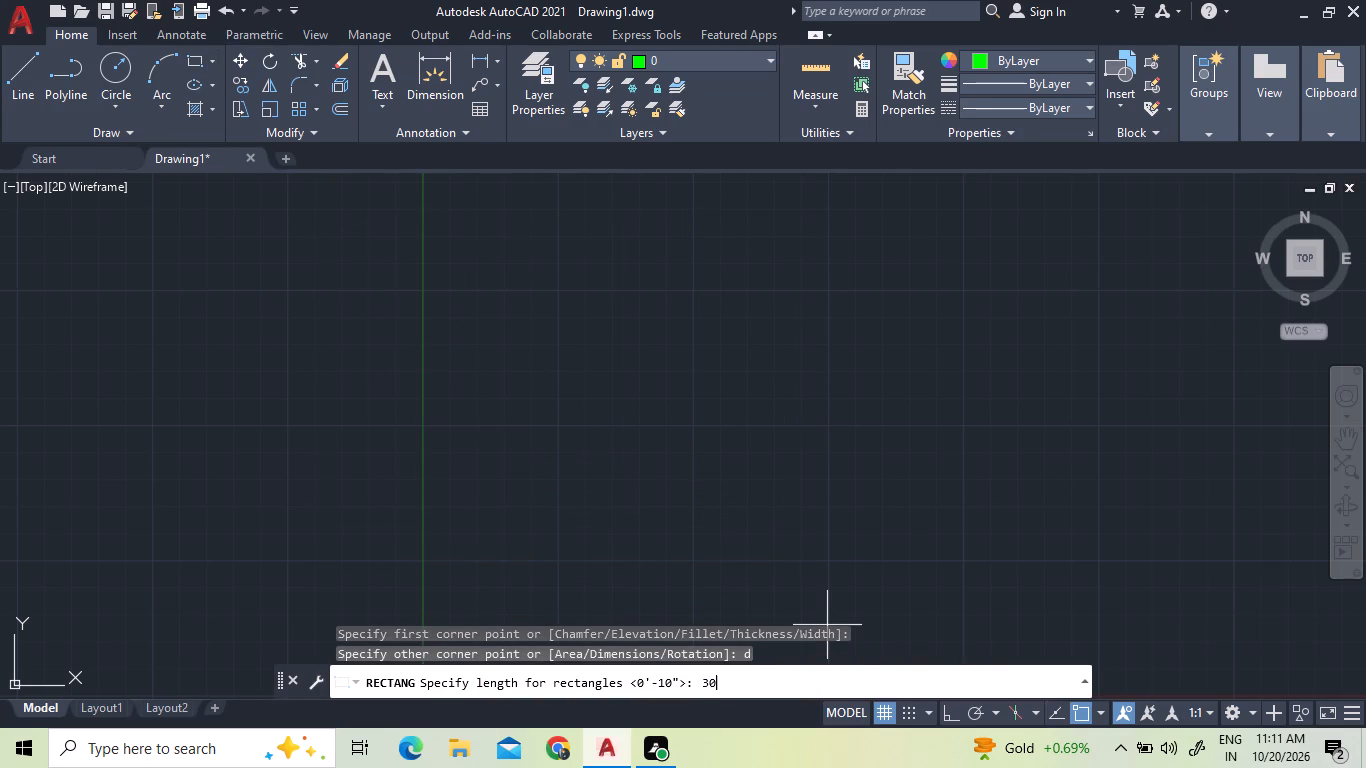
pyautogui.press("'")
pyautogui.press('Return')
pyautogui.write("47'")
pyautogui.press('Return')
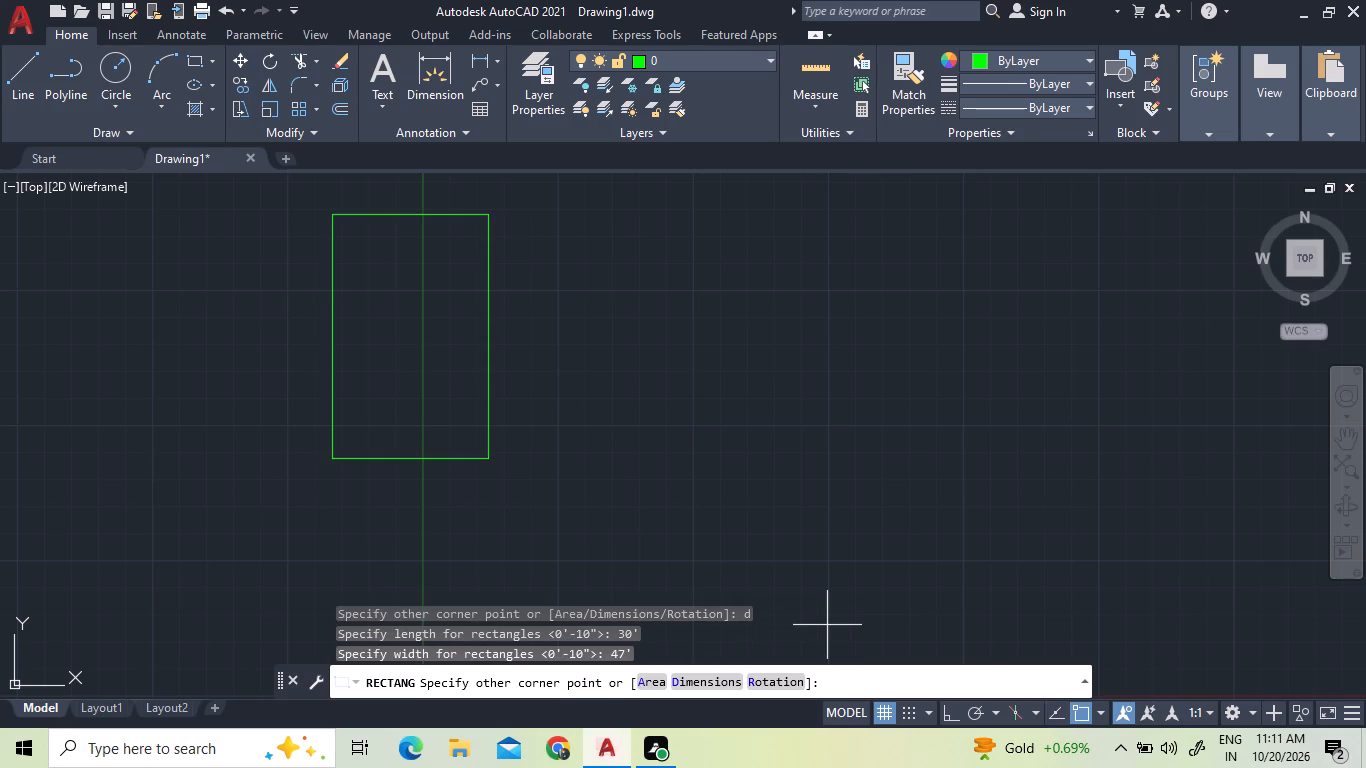
pyautogui.click(827, 477)
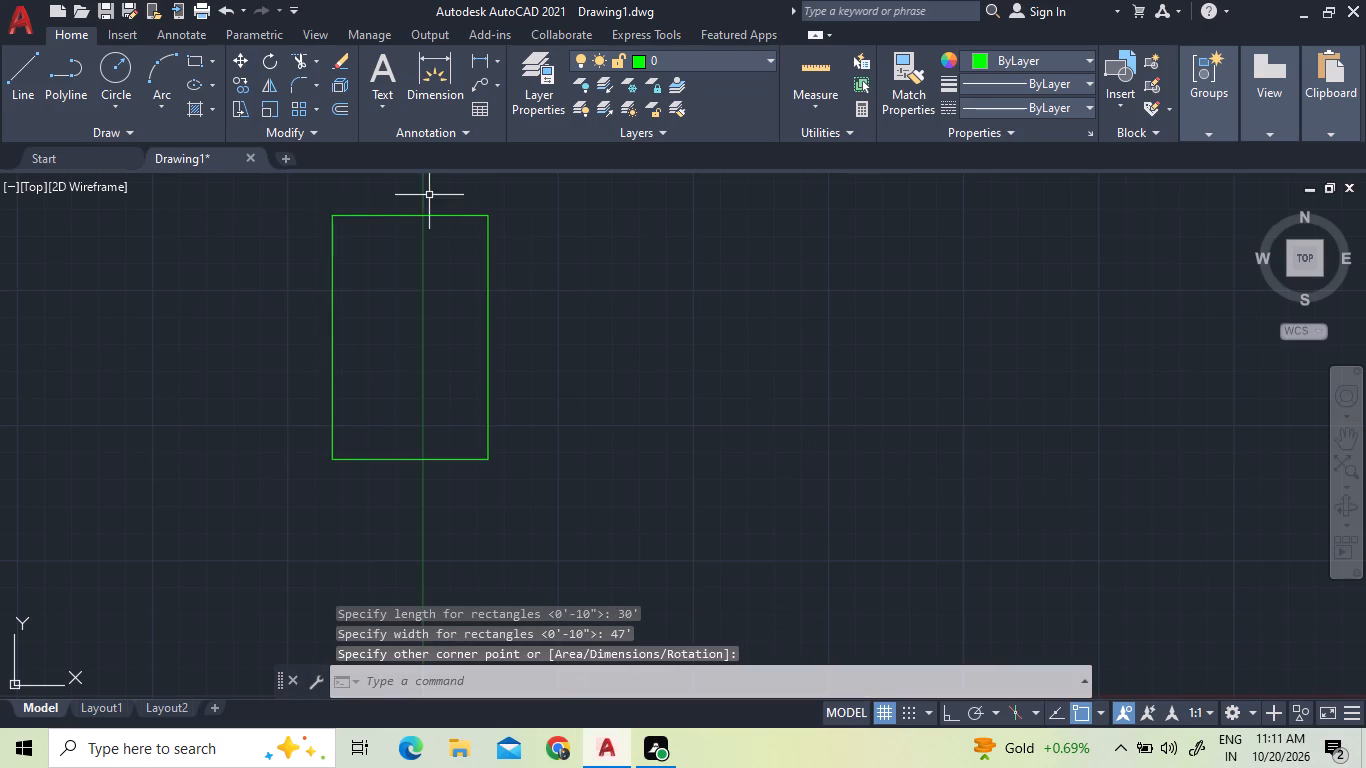
# Offset the 30' by 47' outline 9" to the inside to form the outer walls.
pyautogui.click(411, 229)
pyautogui.click(360, 206)
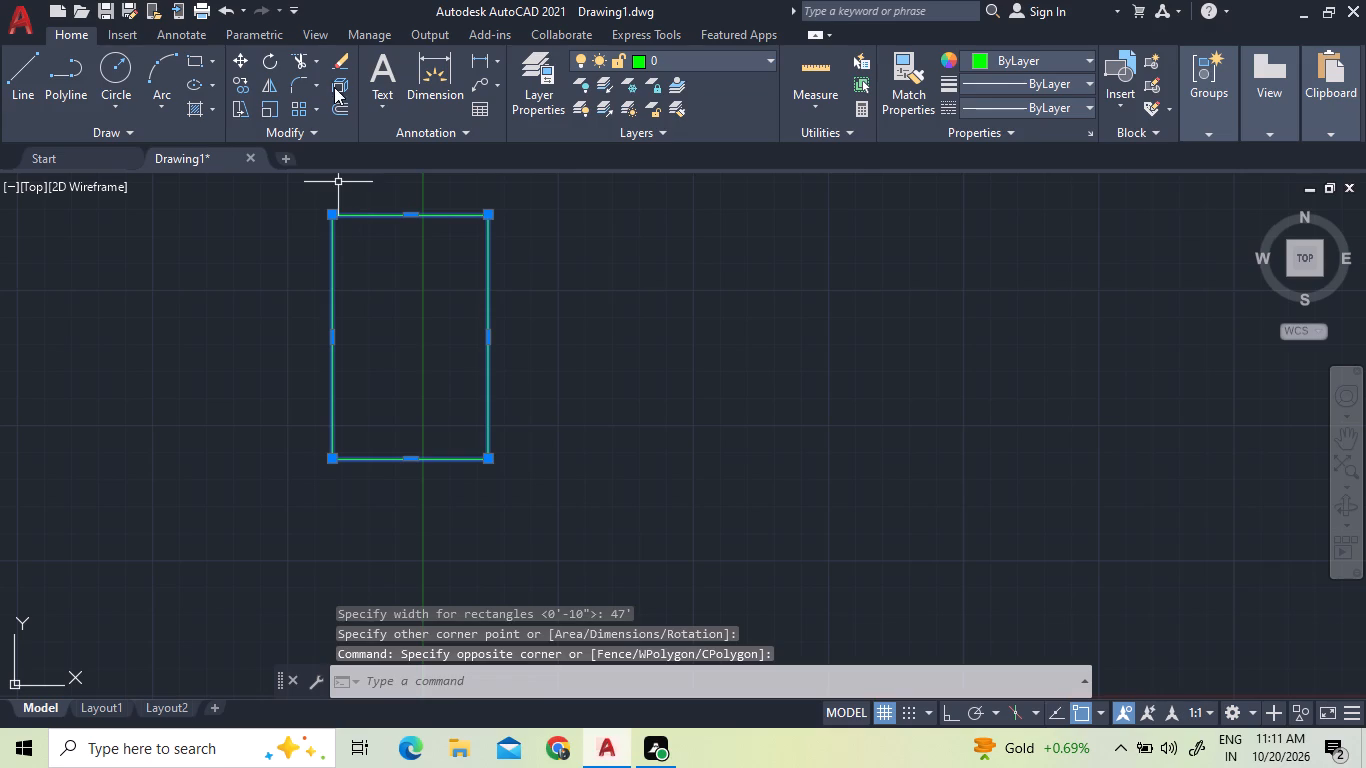
pyautogui.click(342, 112)
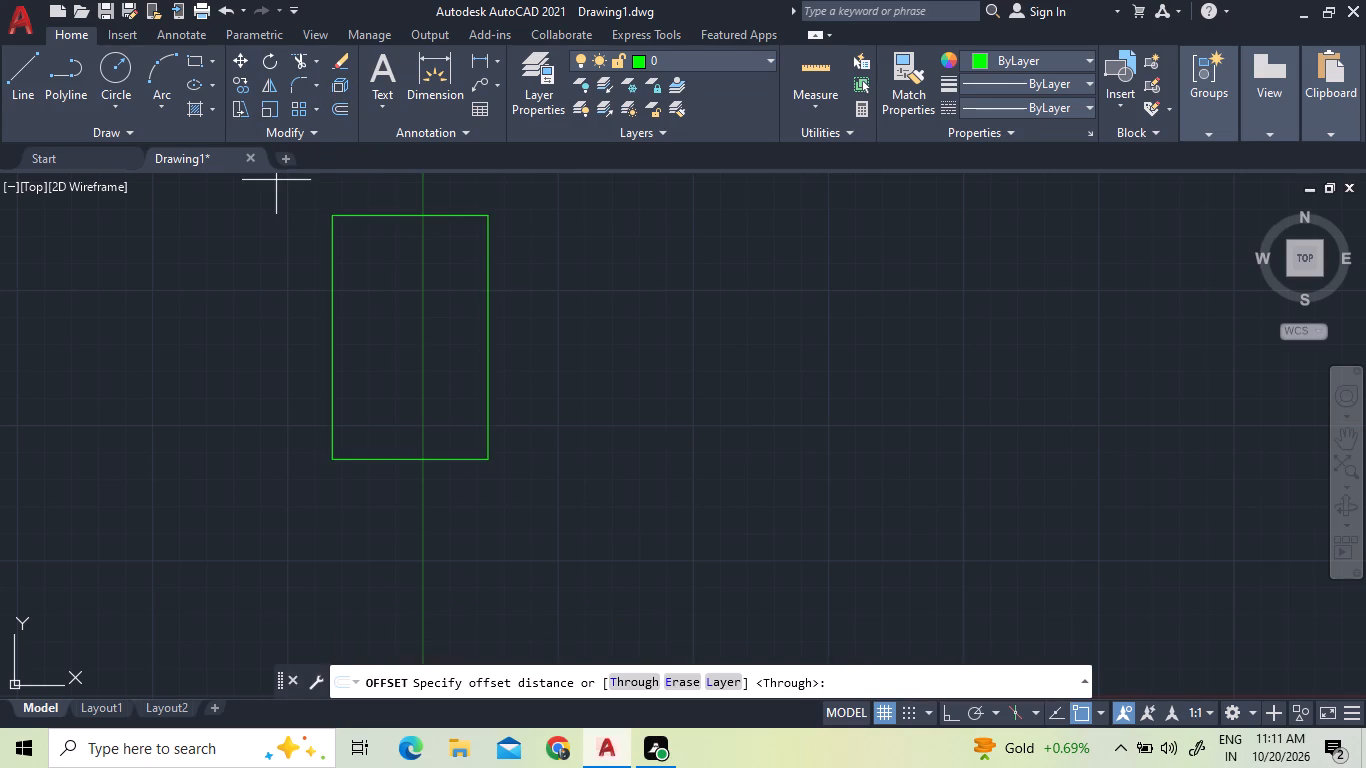
pyautogui.write('9"')
pyautogui.press('Return')
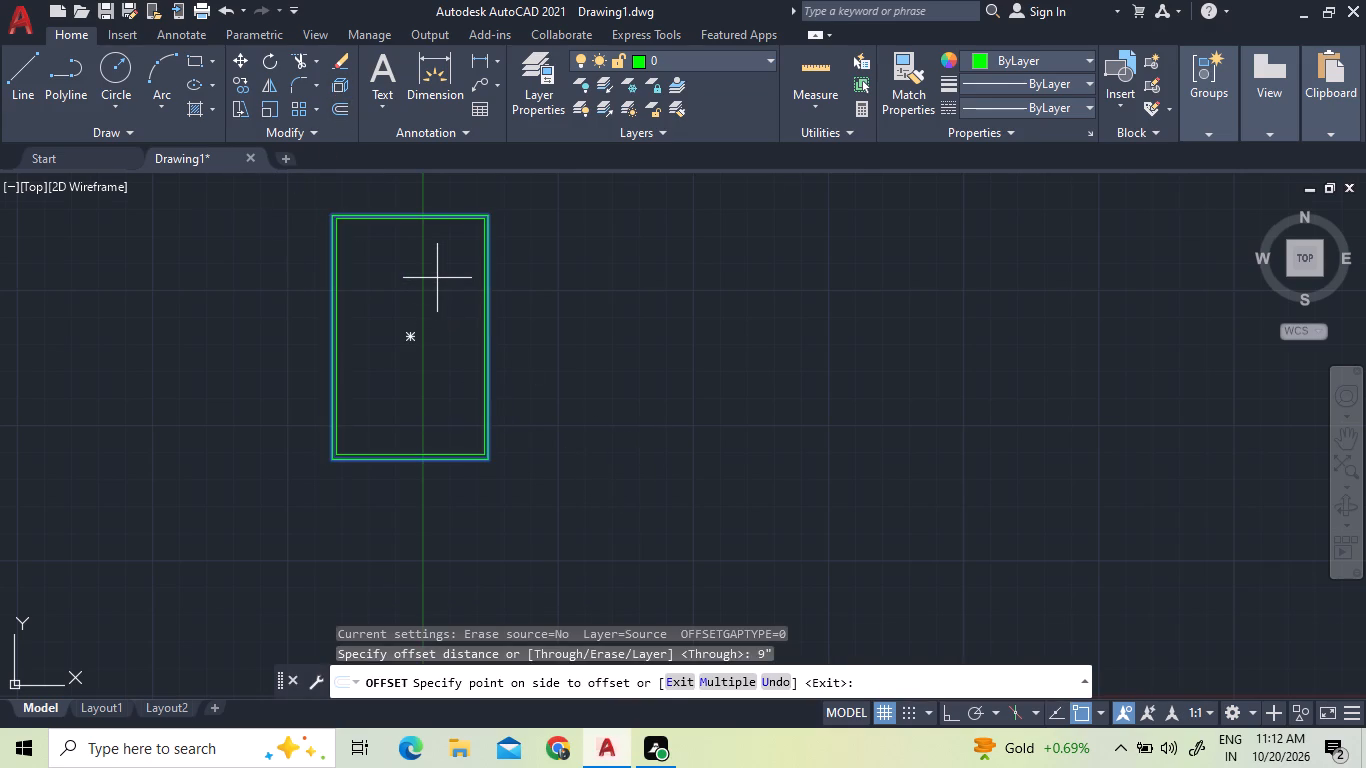
pyautogui.scroll(-2, 437, 278)
pyautogui.scroll(4, 419, 215)
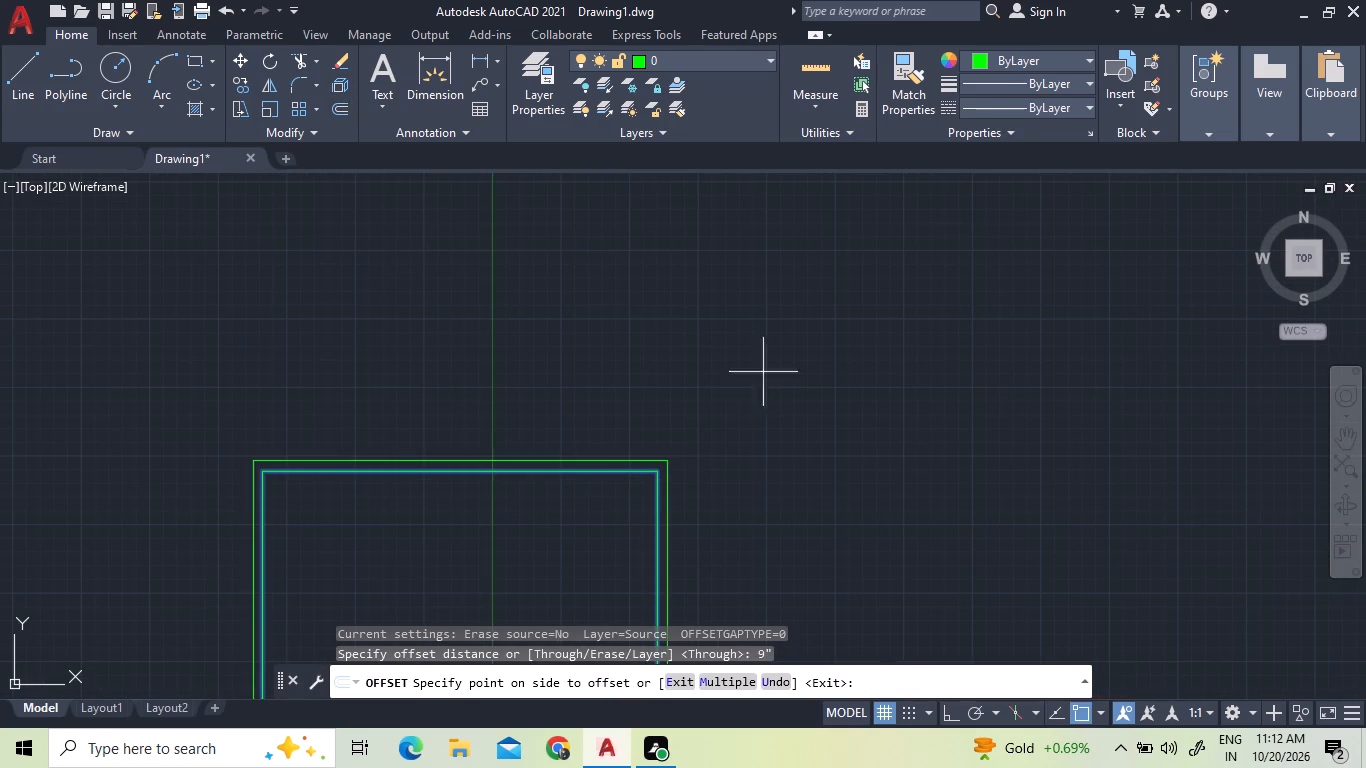
pyautogui.click(466, 507)
pyautogui.scroll(-3, 472, 393)
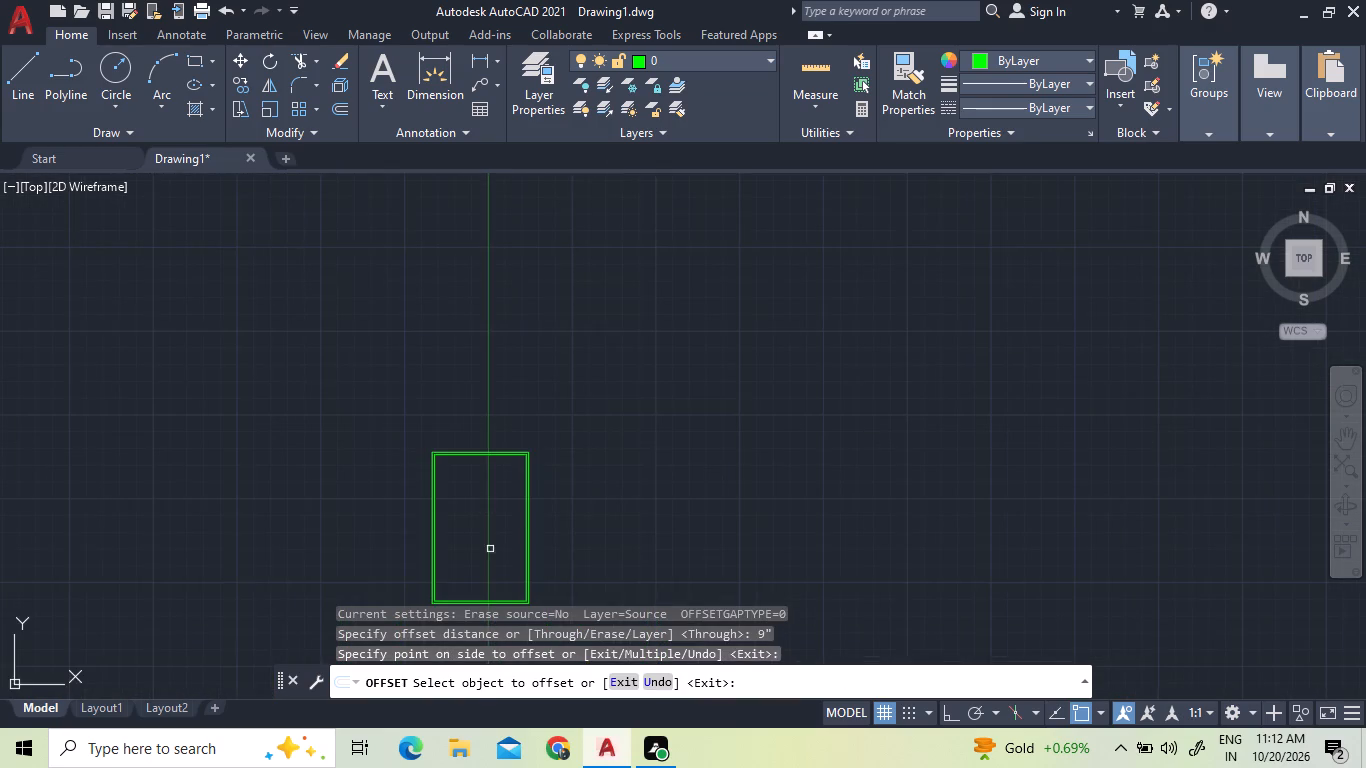
pyautogui.scroll(2, 489, 550)
pyautogui.scroll(1, 464, 307)
pyautogui.rightClick(472, 345)
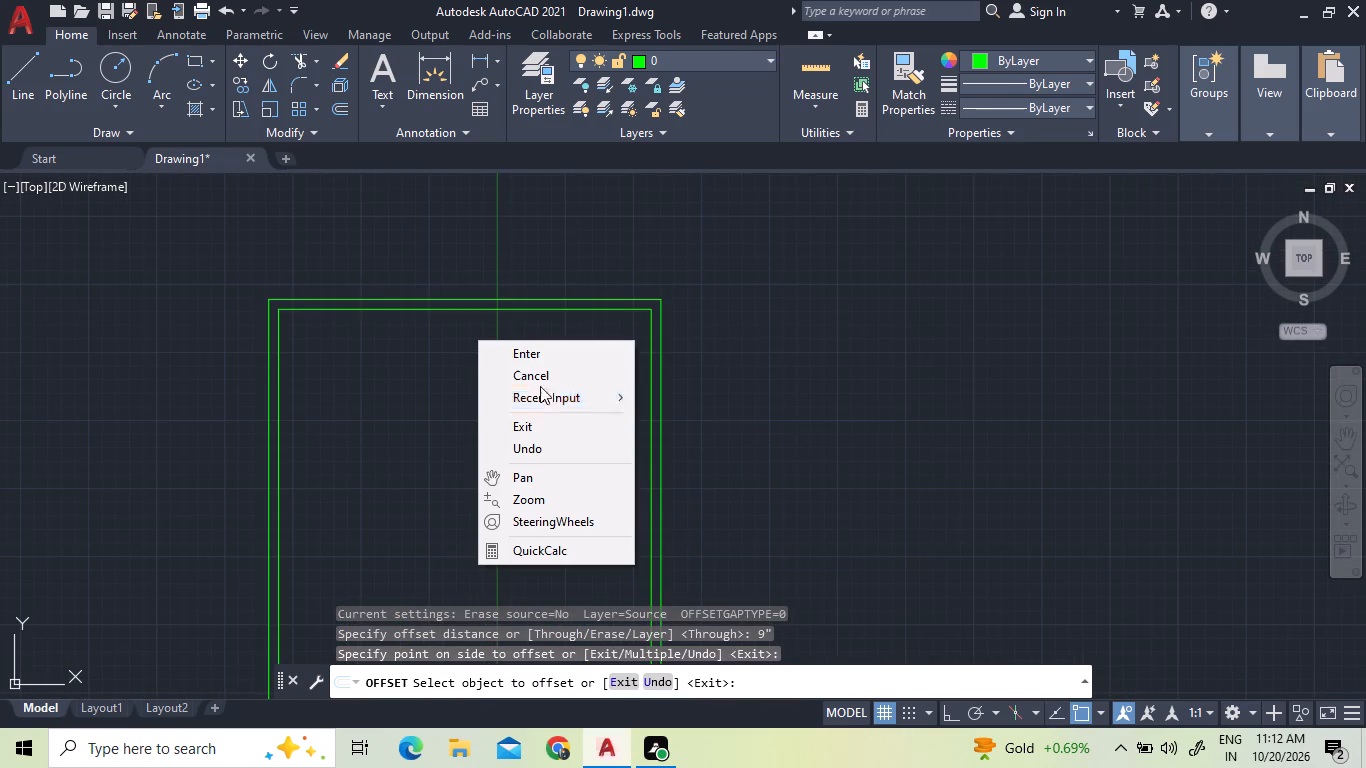
pyautogui.click(552, 356)
# Draw a 4'9" by 4'3" rectangle inward from the upper-left outer corner of the building outline.
pyautogui.scroll(1, 382, 321)
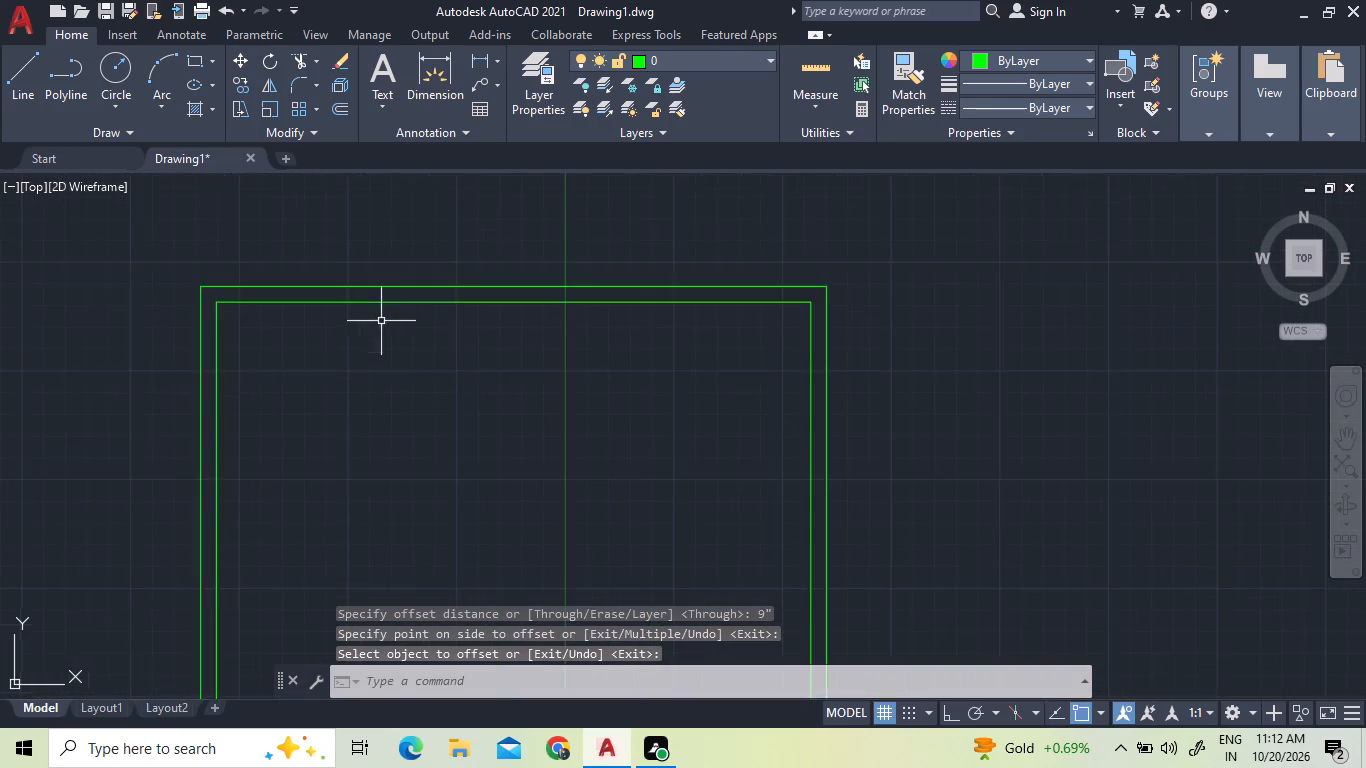
pyautogui.scroll(1, 381, 321)
pyautogui.click(200, 62)
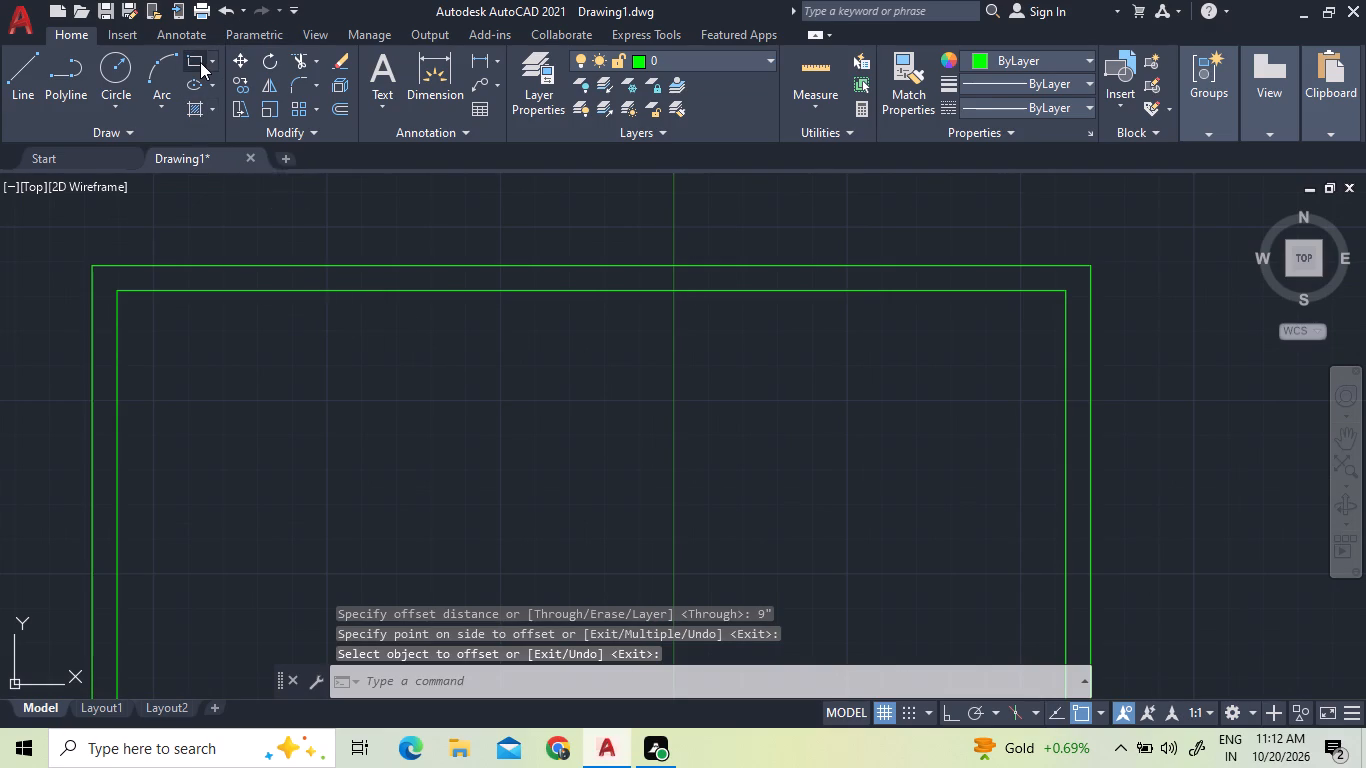
pyautogui.click(86, 265)
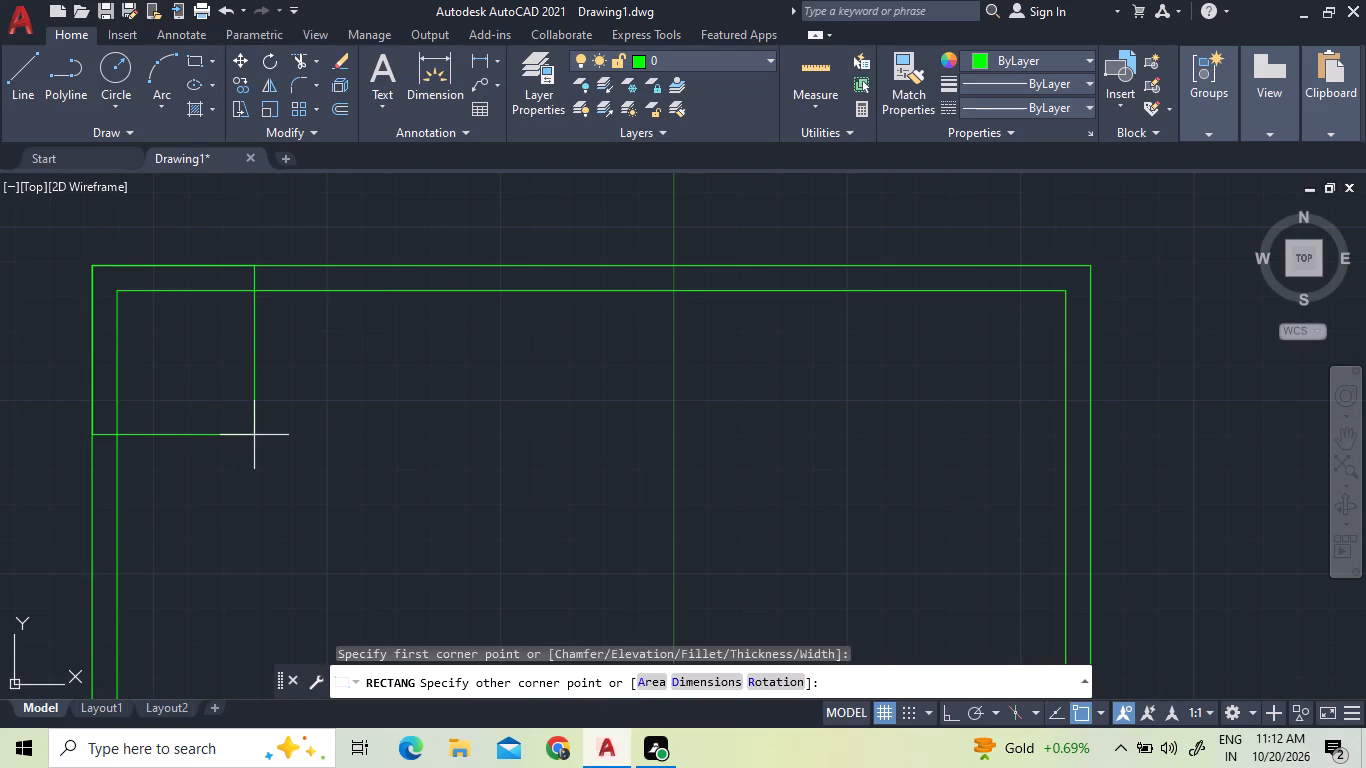
pyautogui.write('d')
pyautogui.press('space')
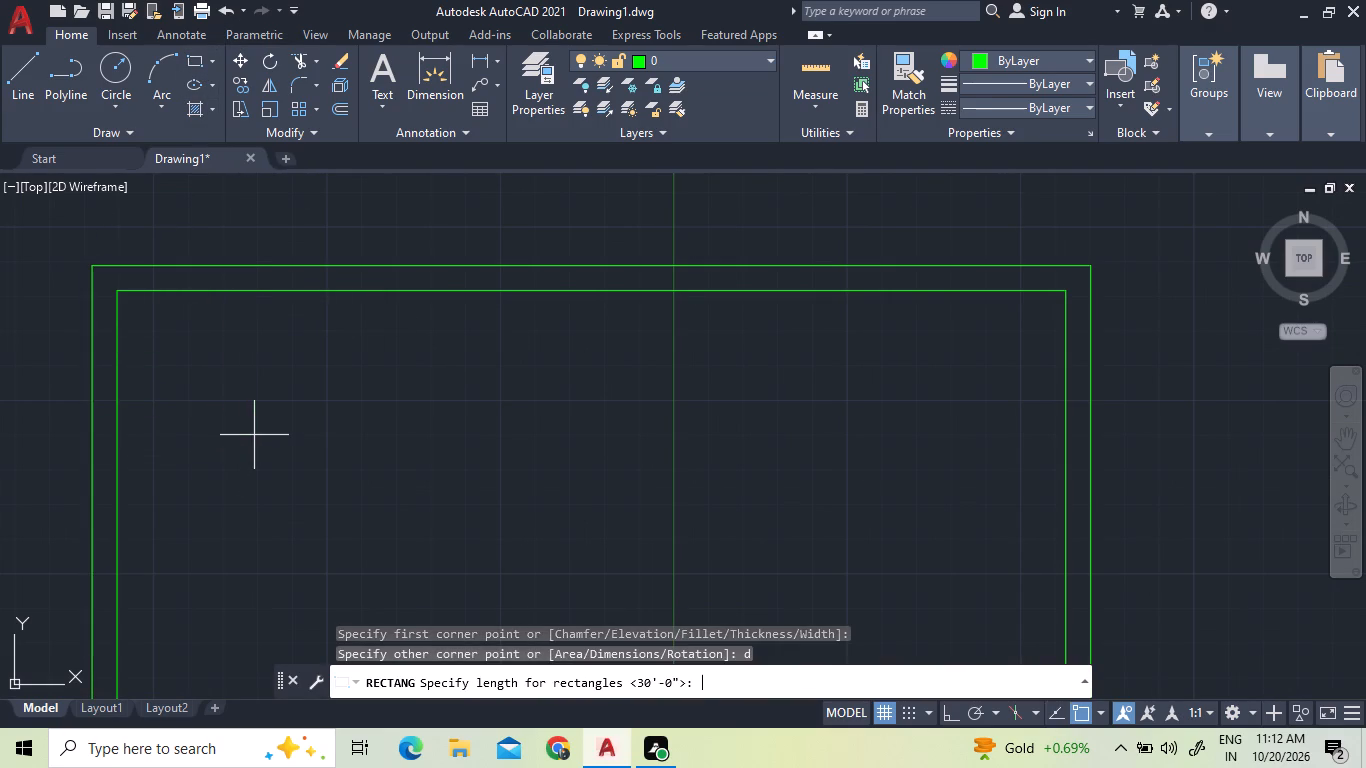
pyautogui.write('4\'9"')
pyautogui.press('Return')
pyautogui.write("4'")
pyautogui.press('3')
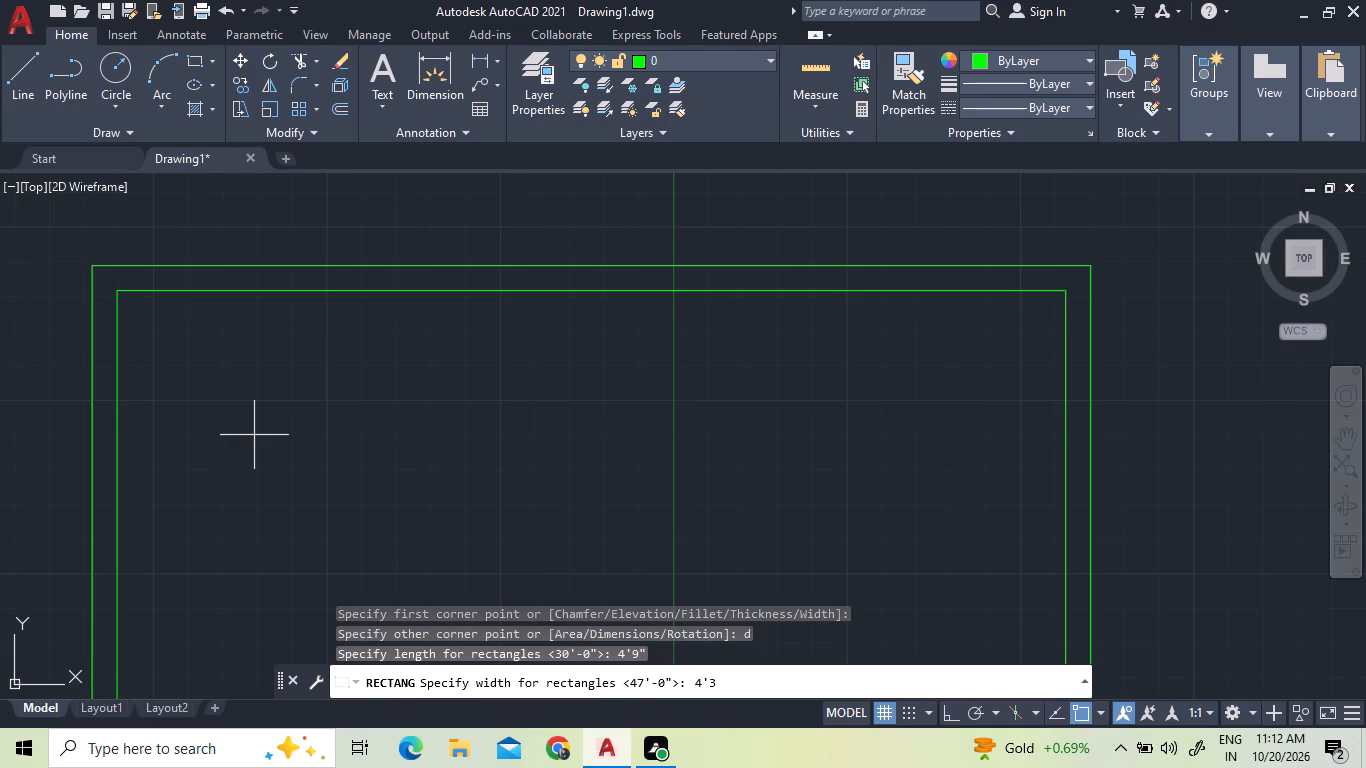
pyautogui.hotkey('shift', '"')
pyautogui.press('Return')
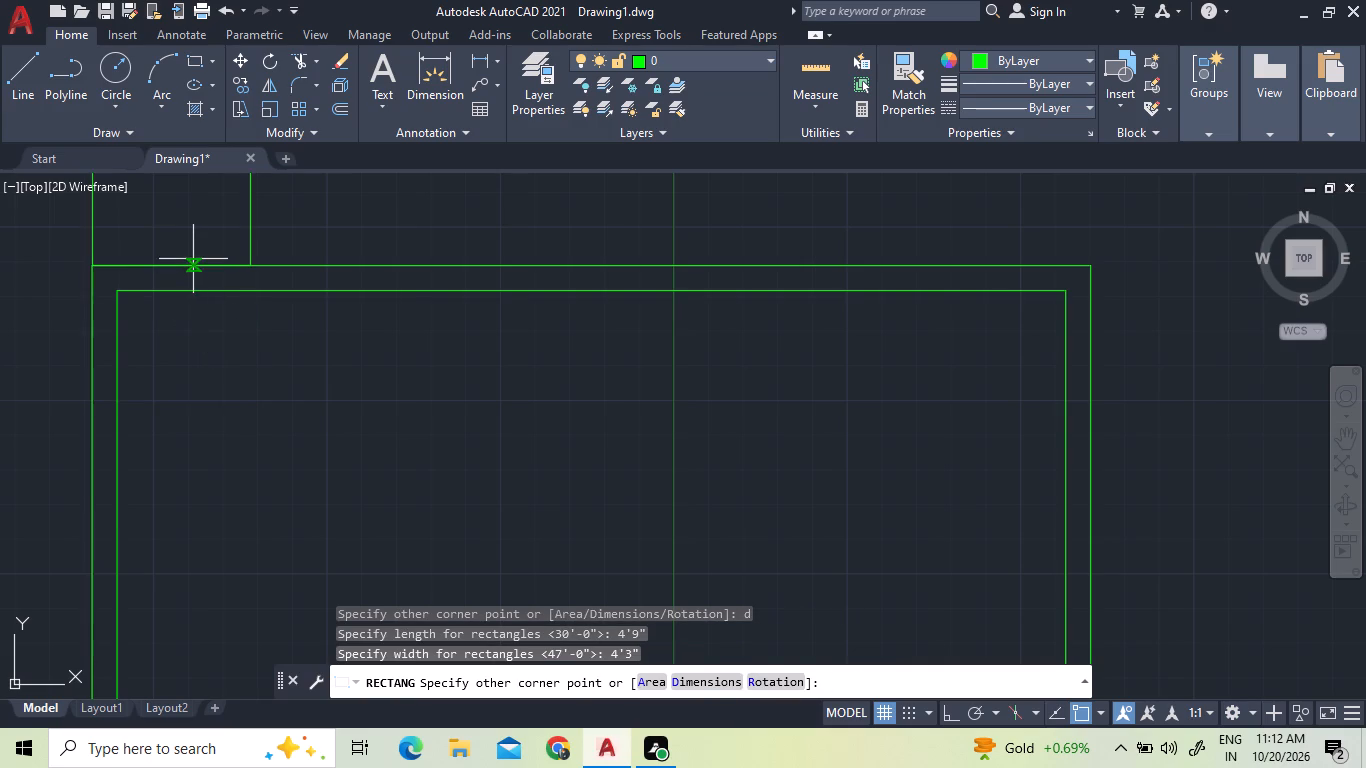
pyautogui.click(177, 333)
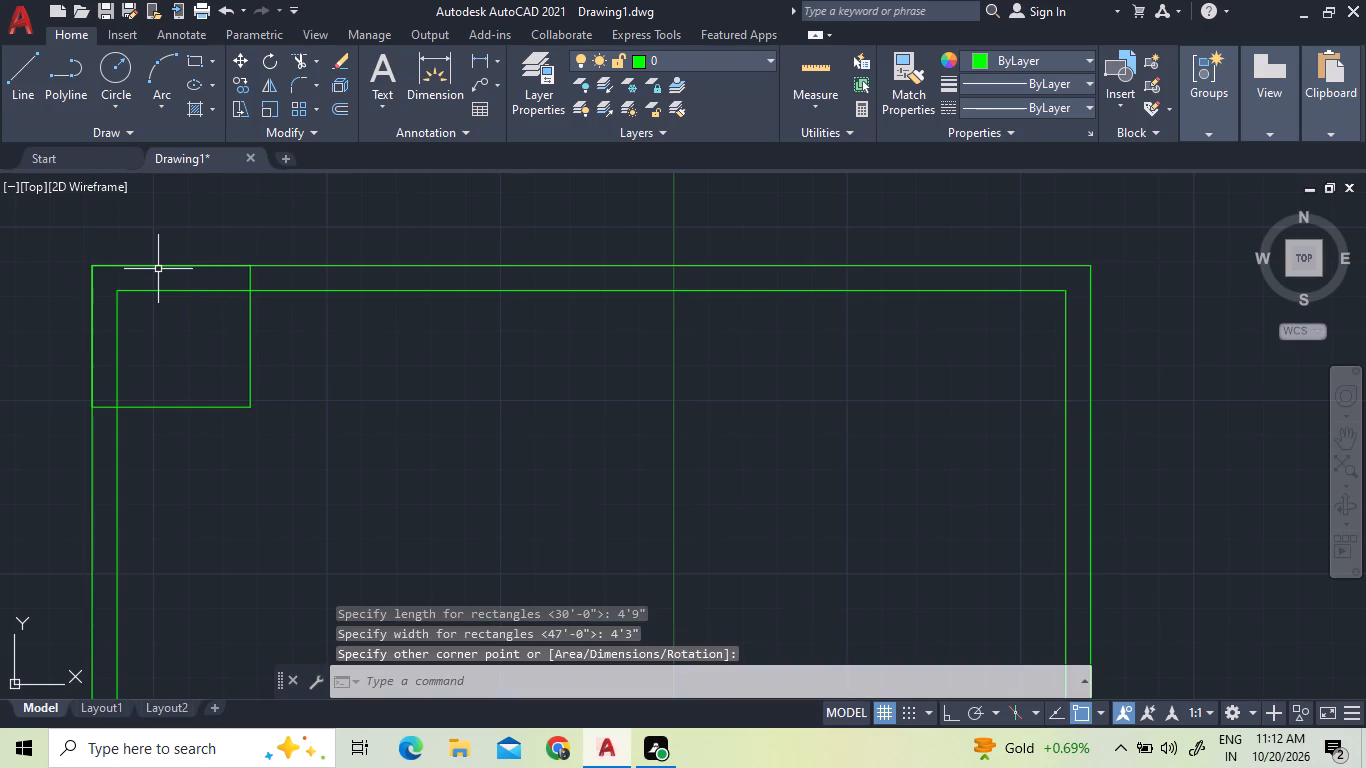
# Explode the small rectangle at the plan's upper-left corner into separate lines.
pyautogui.click(408, 432)
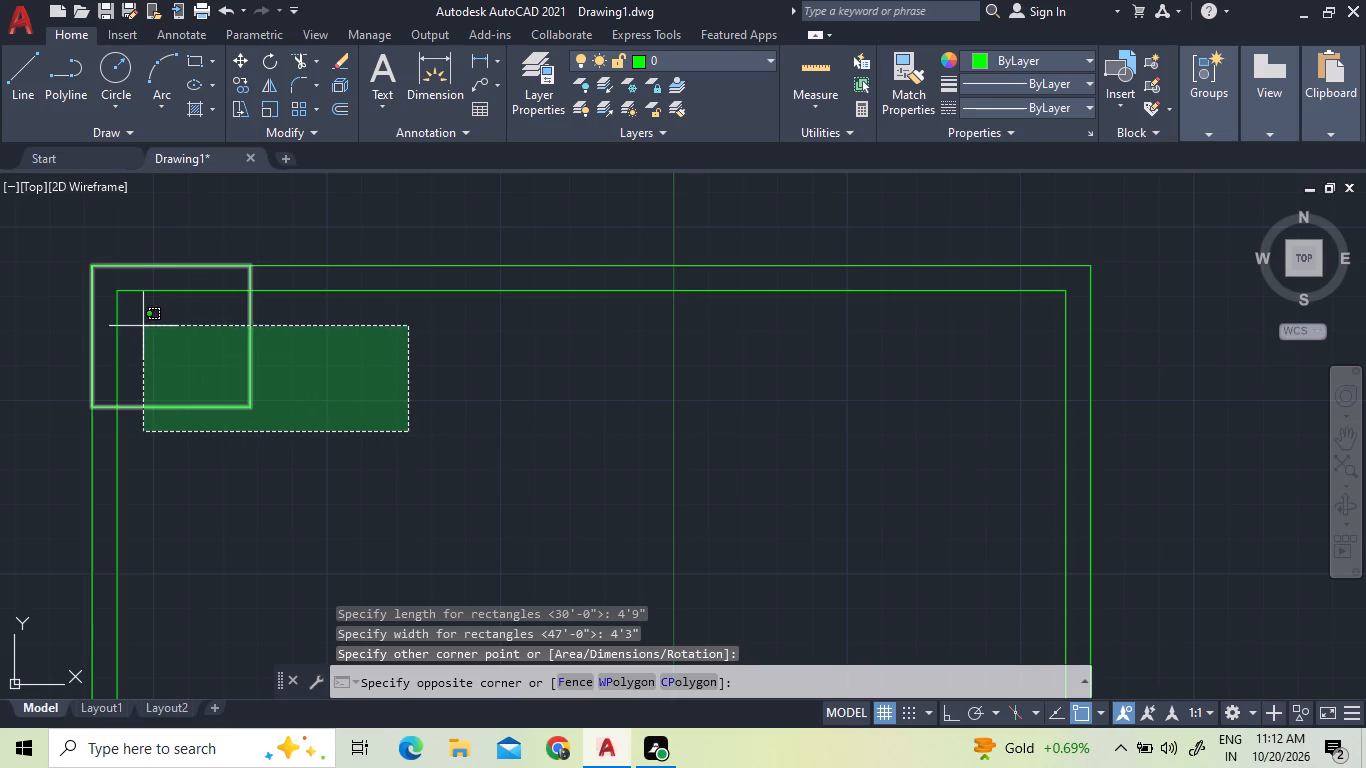
pyautogui.click(153, 334)
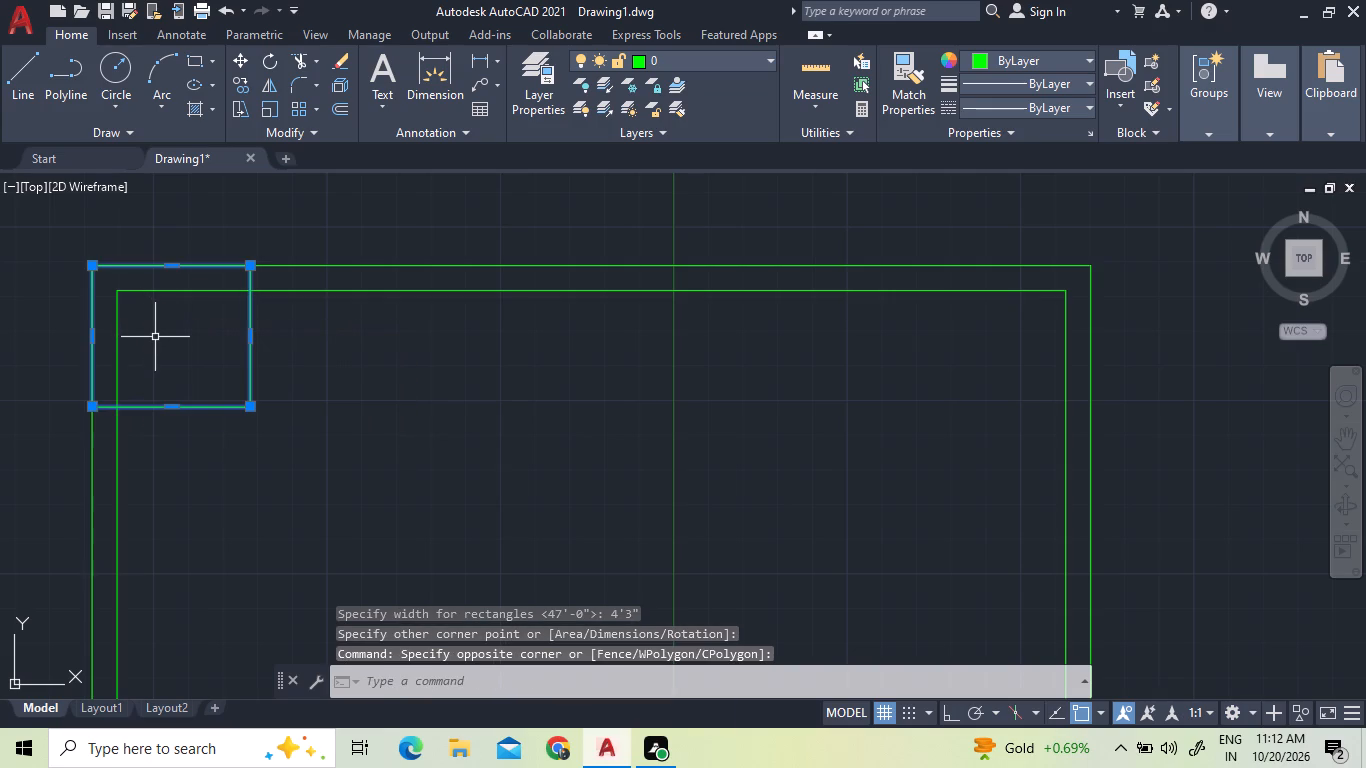
pyautogui.write('x')
pyautogui.press('space')
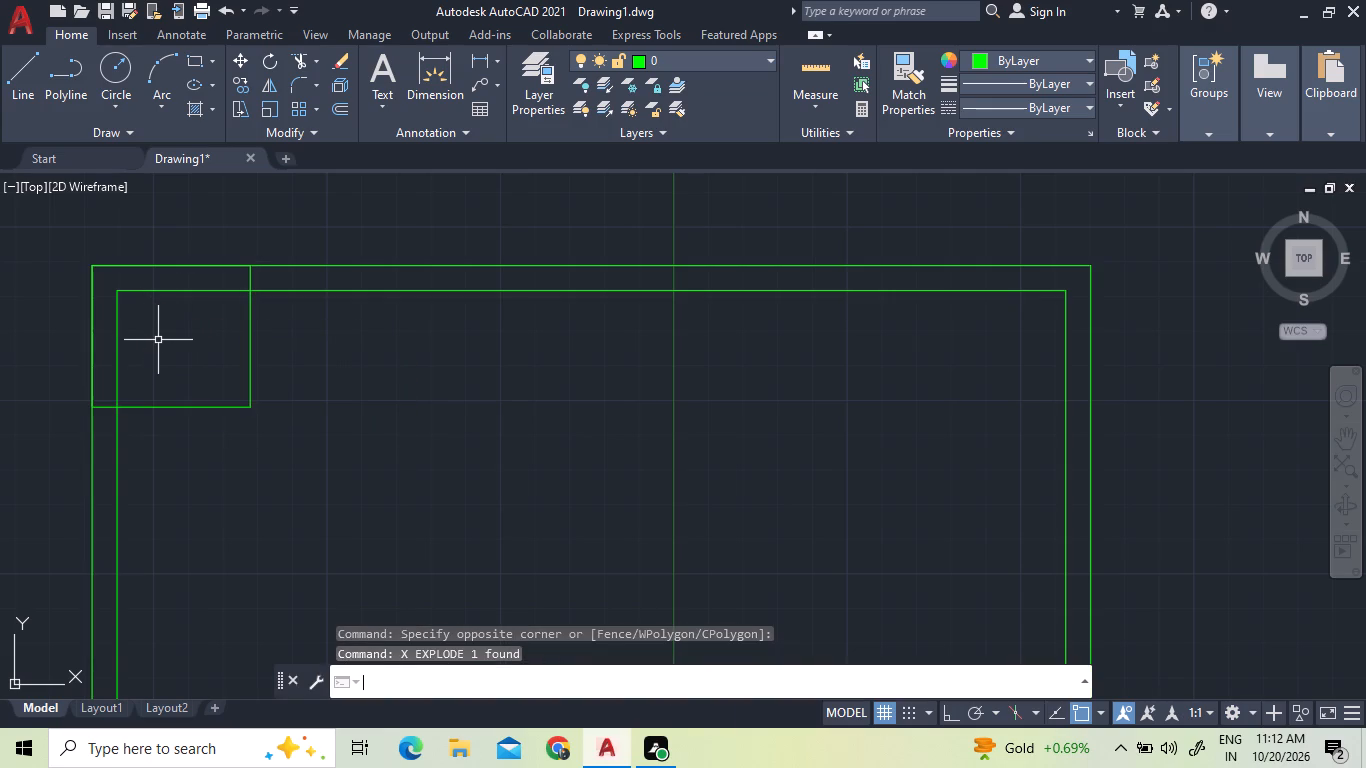
# Move the small corner rectangle's top line 5" straight down into the room, with Ortho on.
pyautogui.click(163, 265)
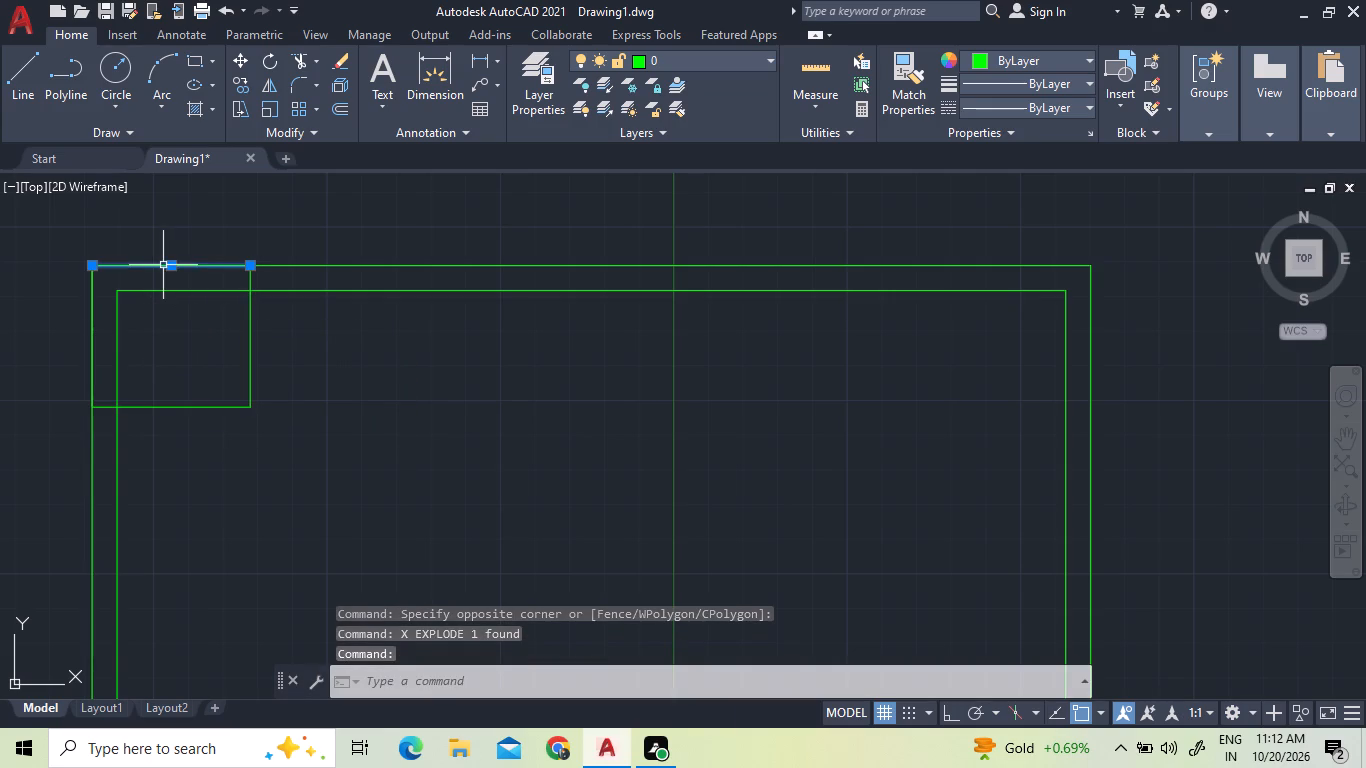
pyautogui.rightClick(164, 272)
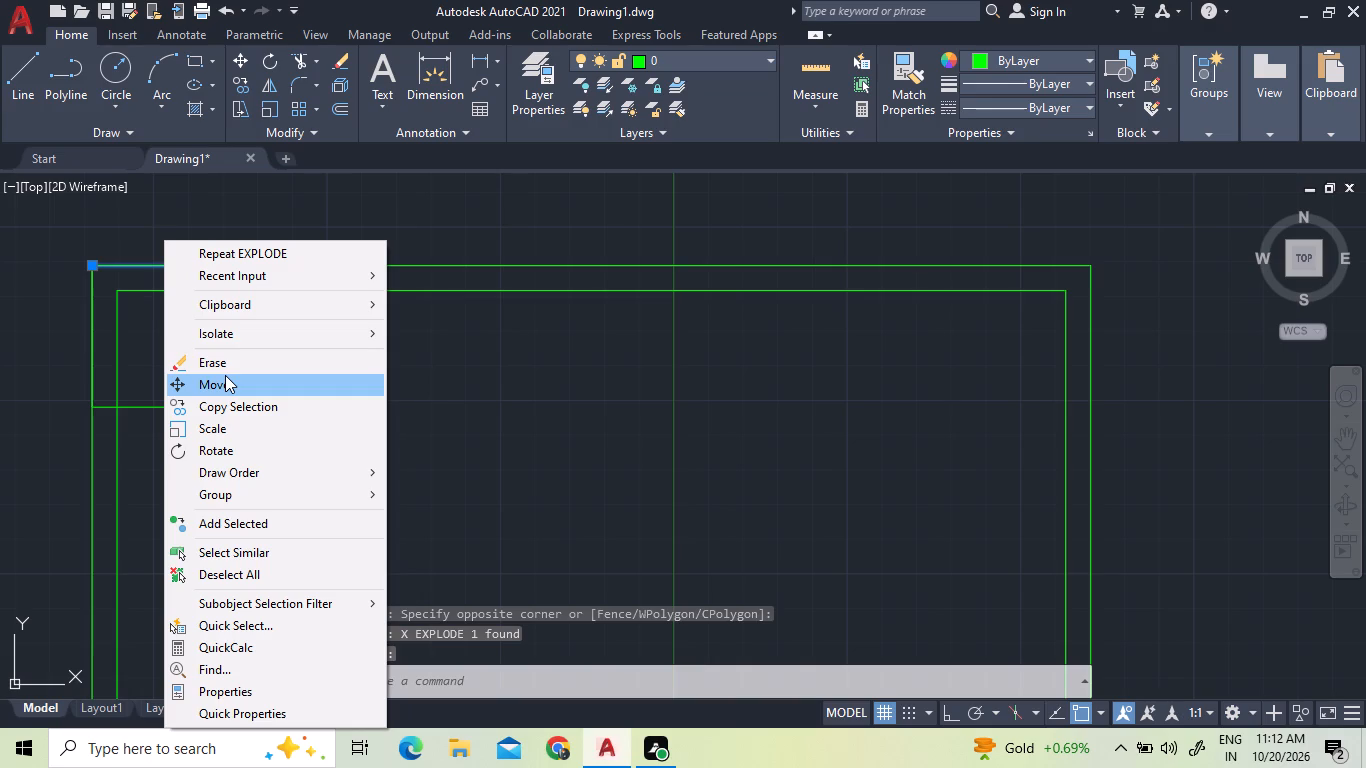
pyautogui.click(225, 375)
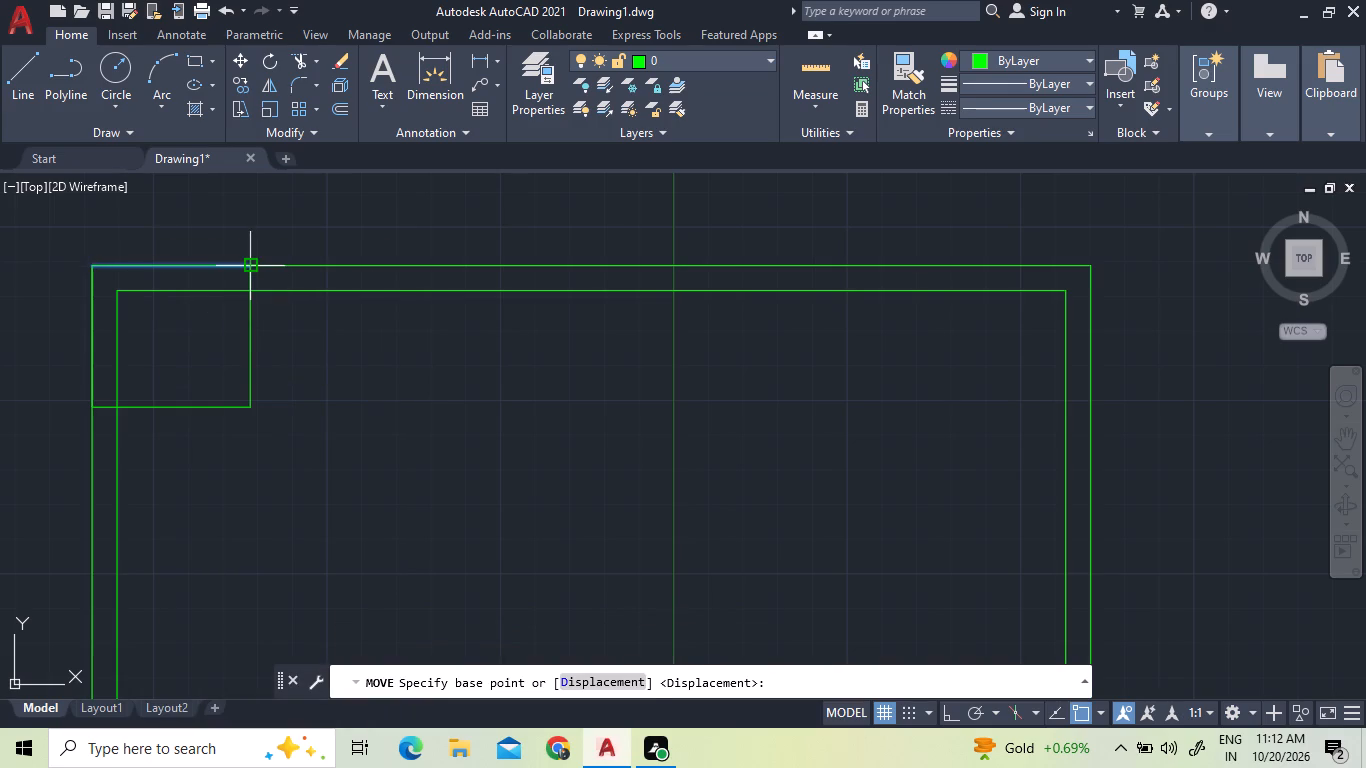
pyautogui.click(252, 262)
pyautogui.scroll(3, 253, 262)
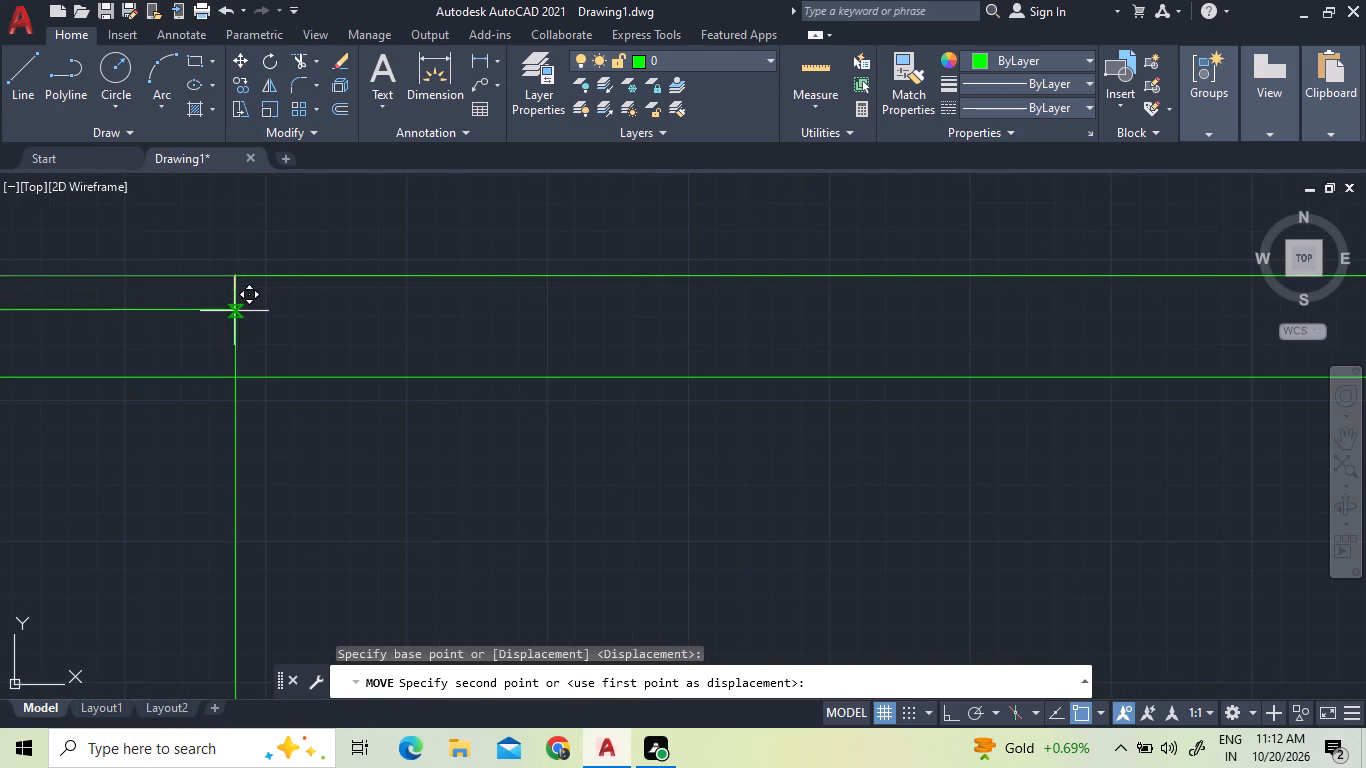
pyautogui.press('F8')
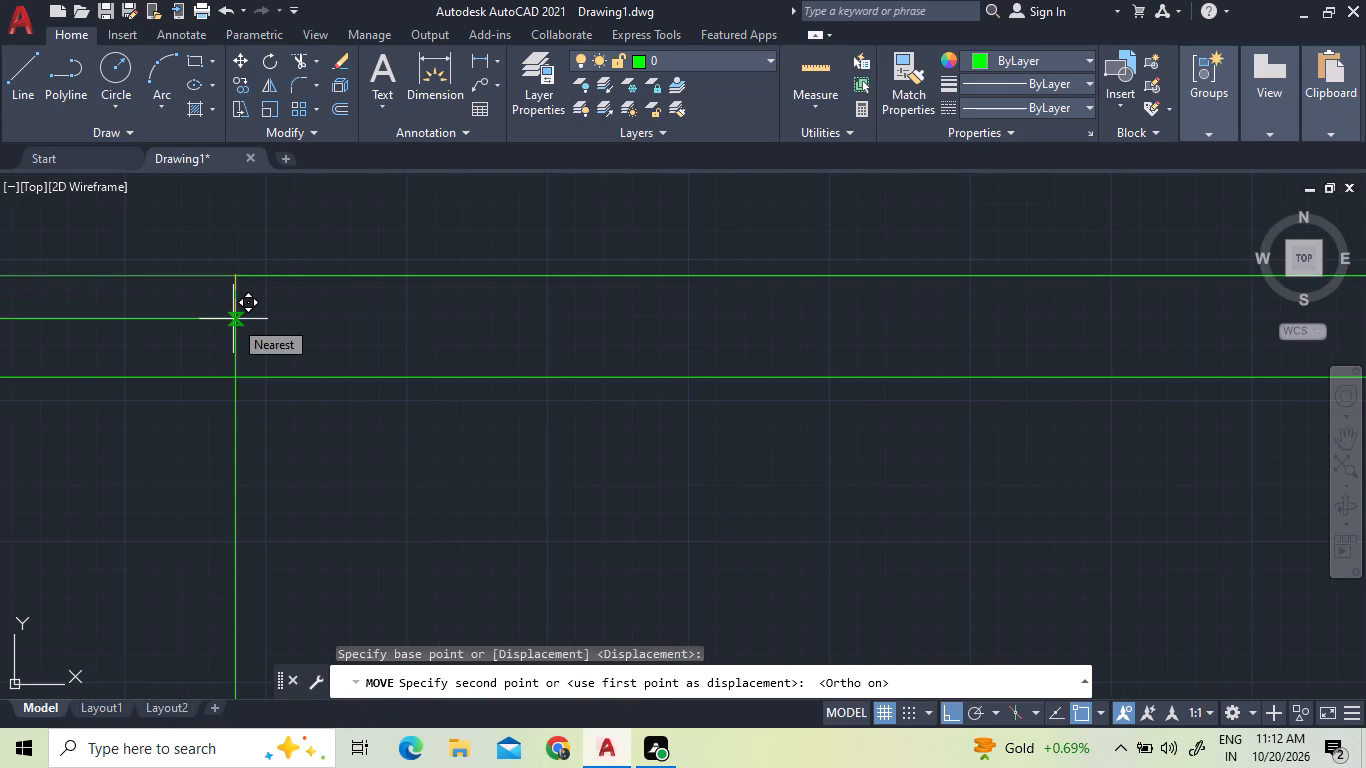
pyautogui.write('5"')
pyautogui.press('Return')
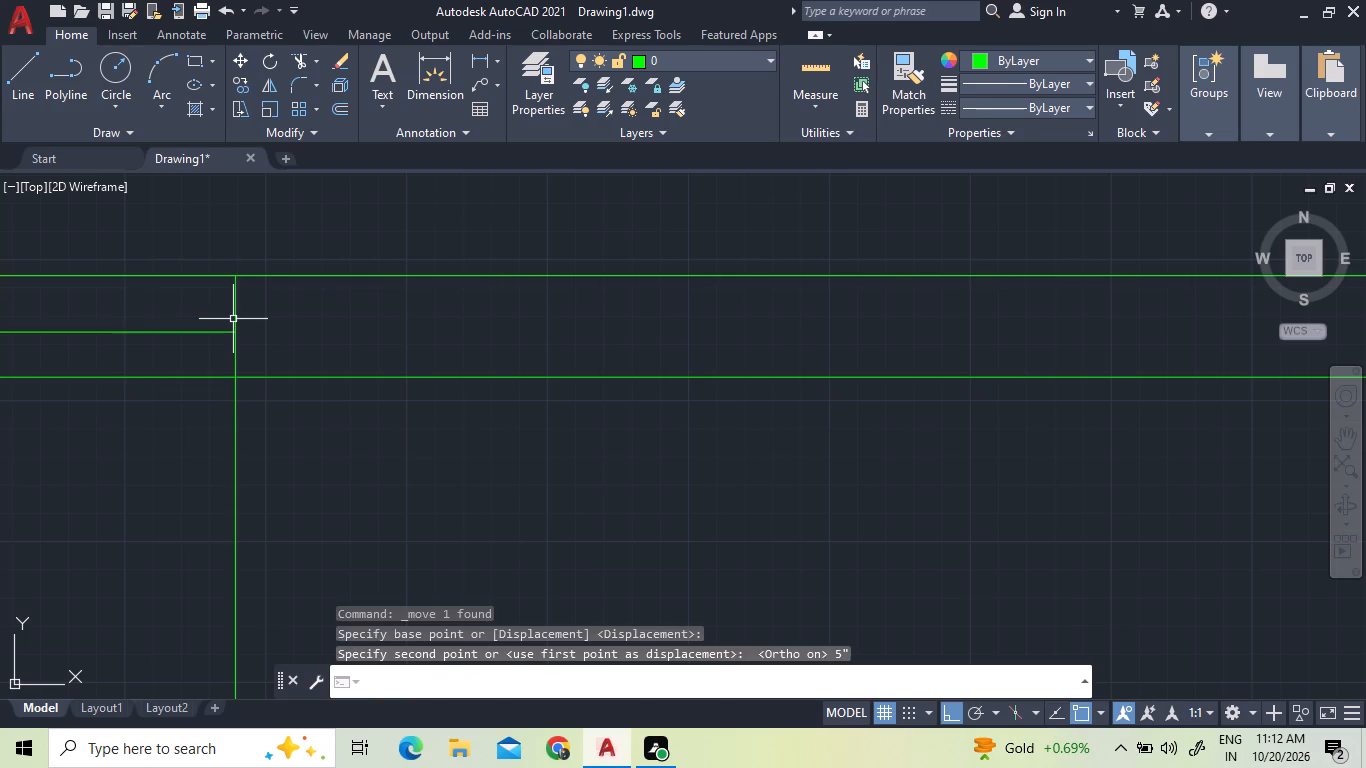
# Move the small corner rectangle's left line 5" horizontally inward from the outer wall line.
pyautogui.scroll(-3, 284, 317)
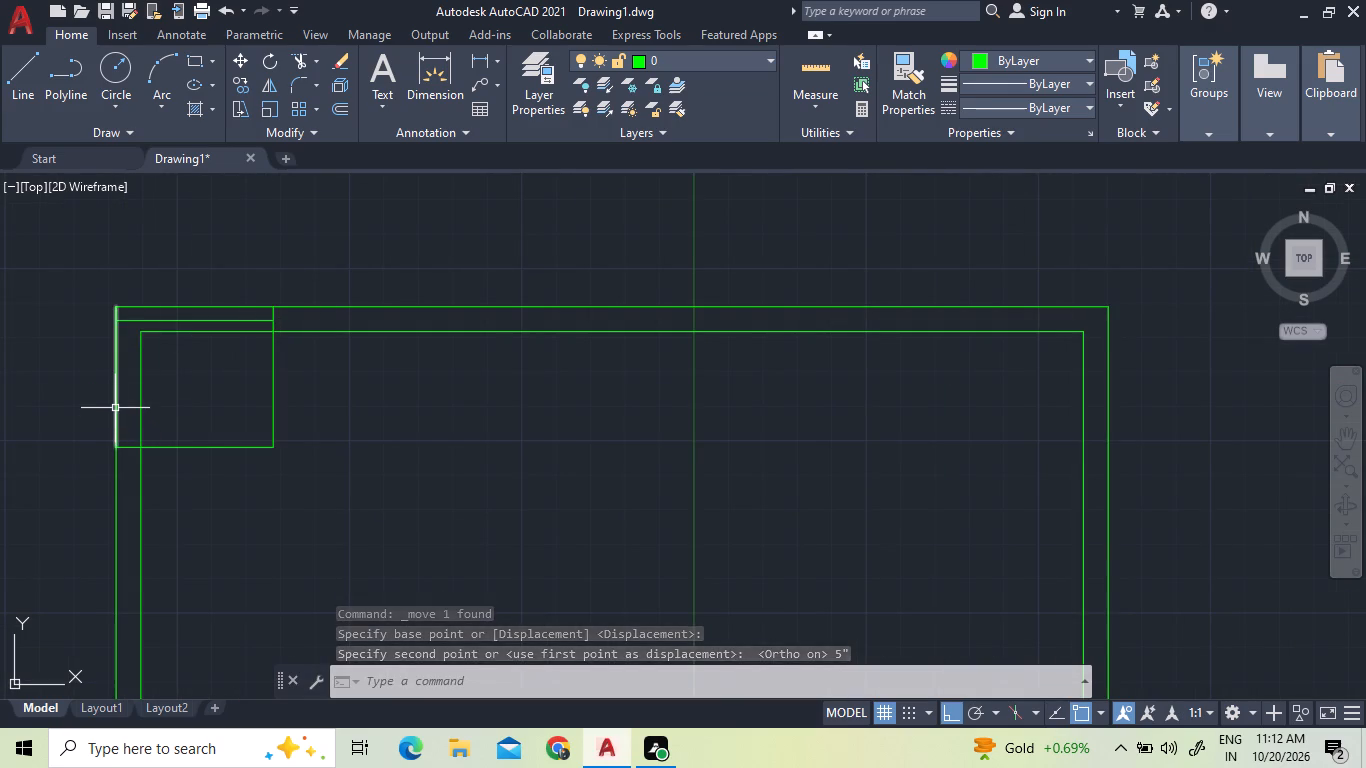
pyautogui.click(116, 408)
pyautogui.rightClick(117, 419)
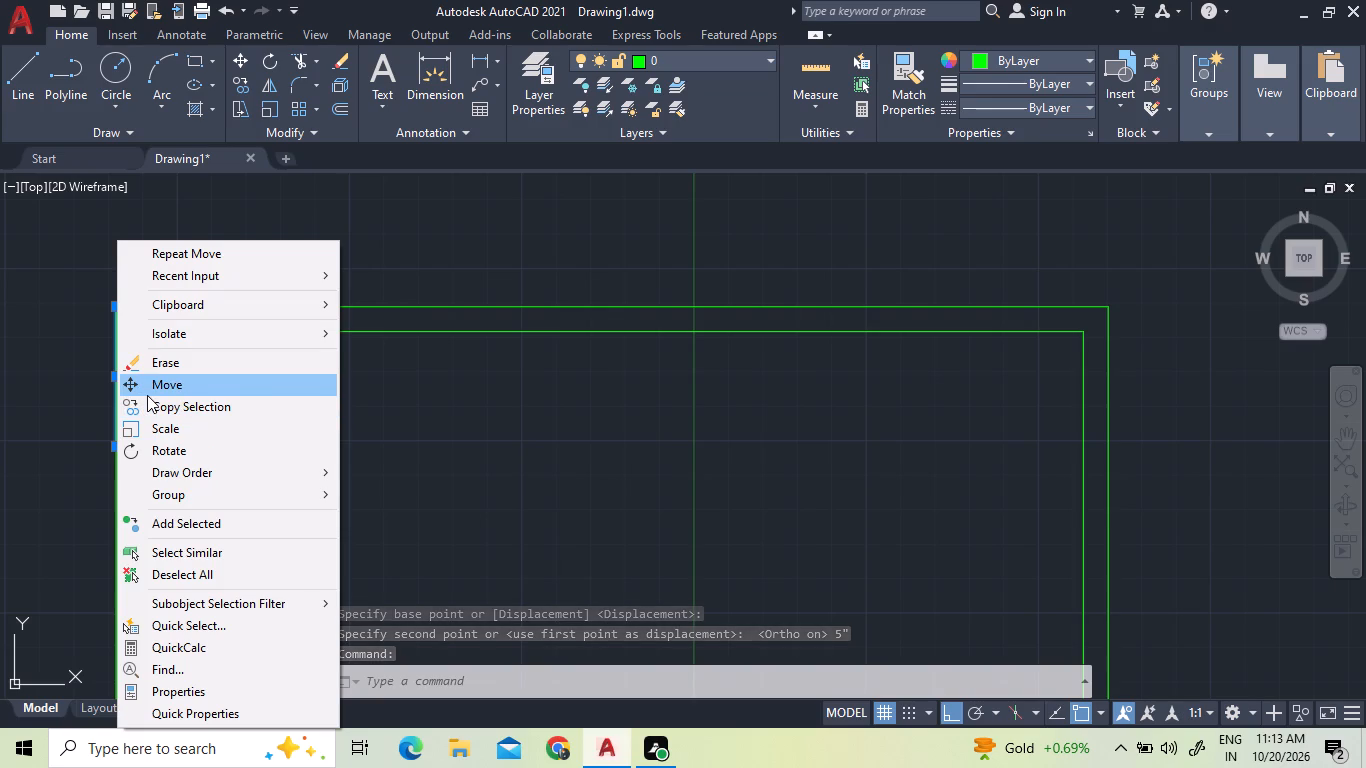
pyautogui.click(147, 395)
pyautogui.scroll(3, 118, 441)
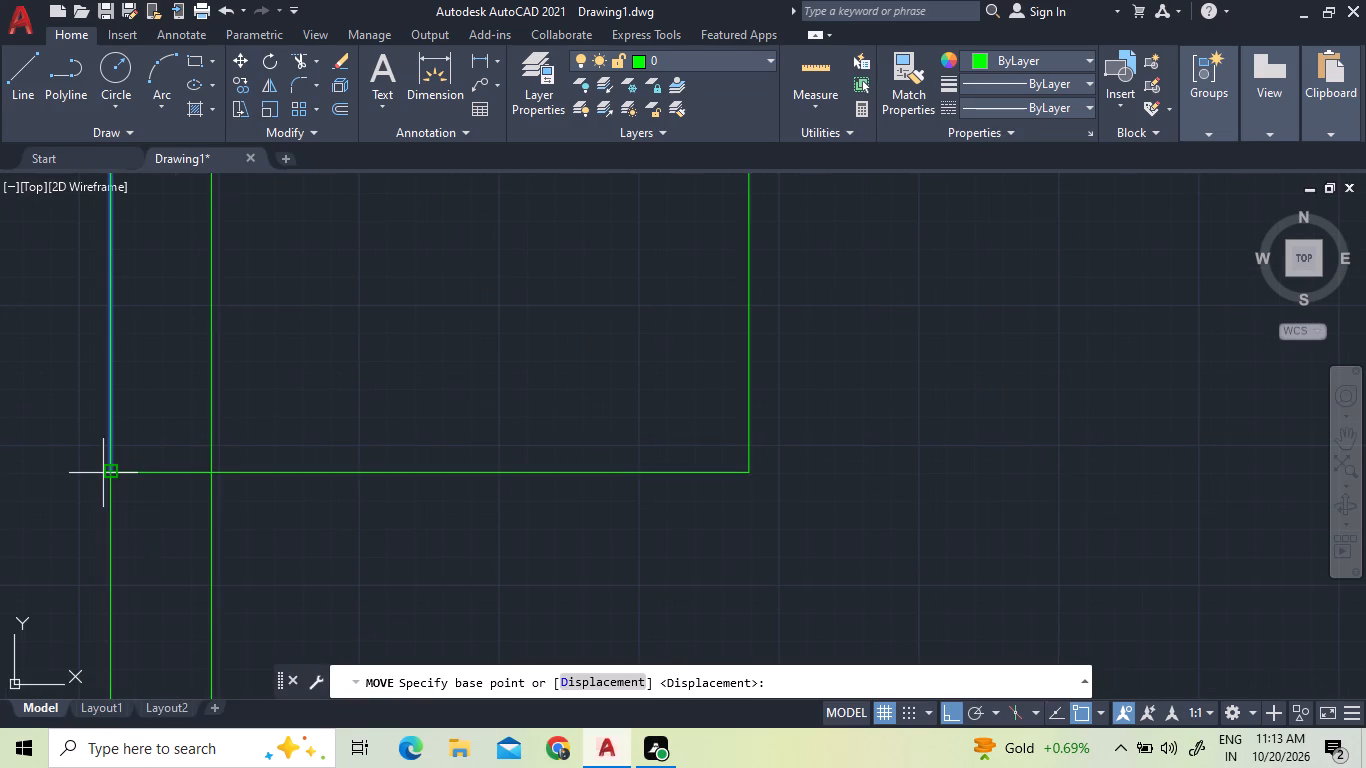
pyautogui.click(116, 470)
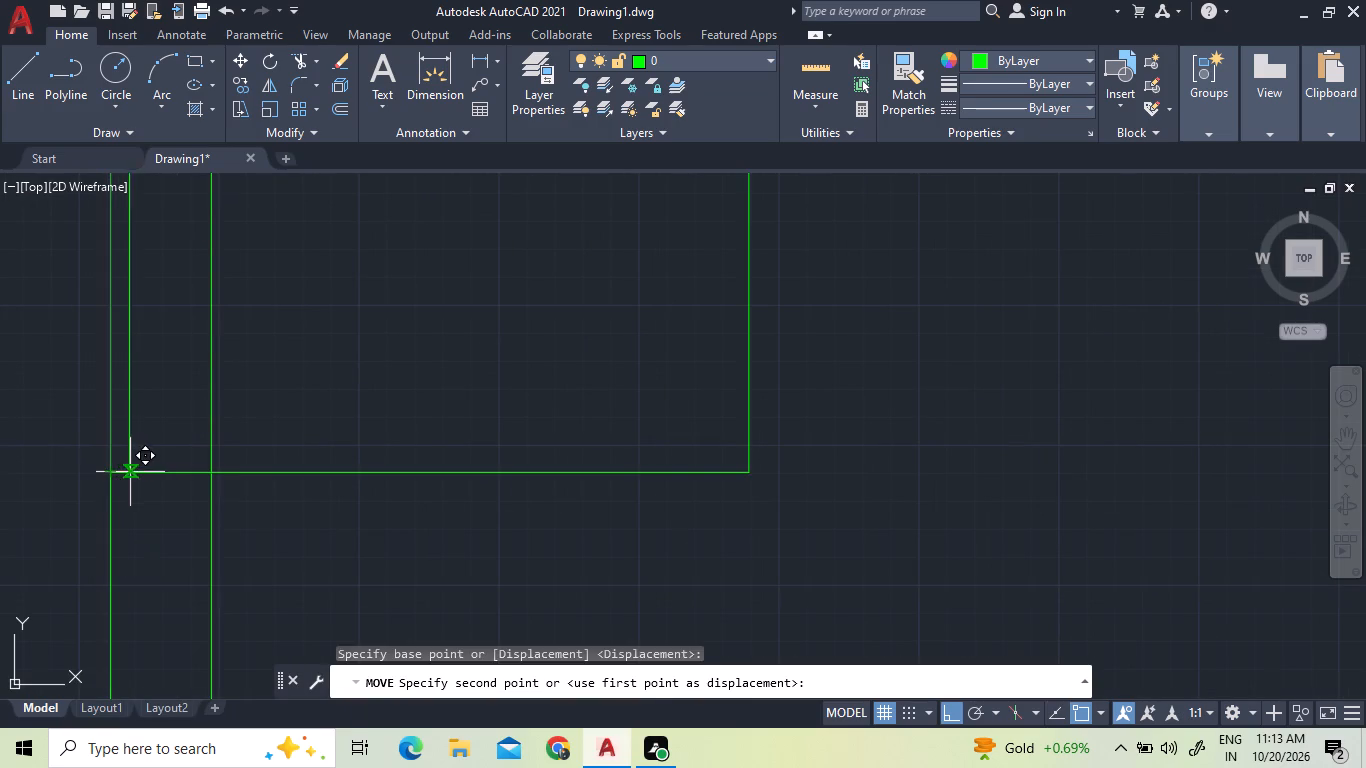
pyautogui.write('5"')
pyautogui.press('Return')
# Trim the overlapping stubs of the two moved lines at their corner and the inner outer-wall lines running through the small room.
pyautogui.scroll(-1, 303, 688)
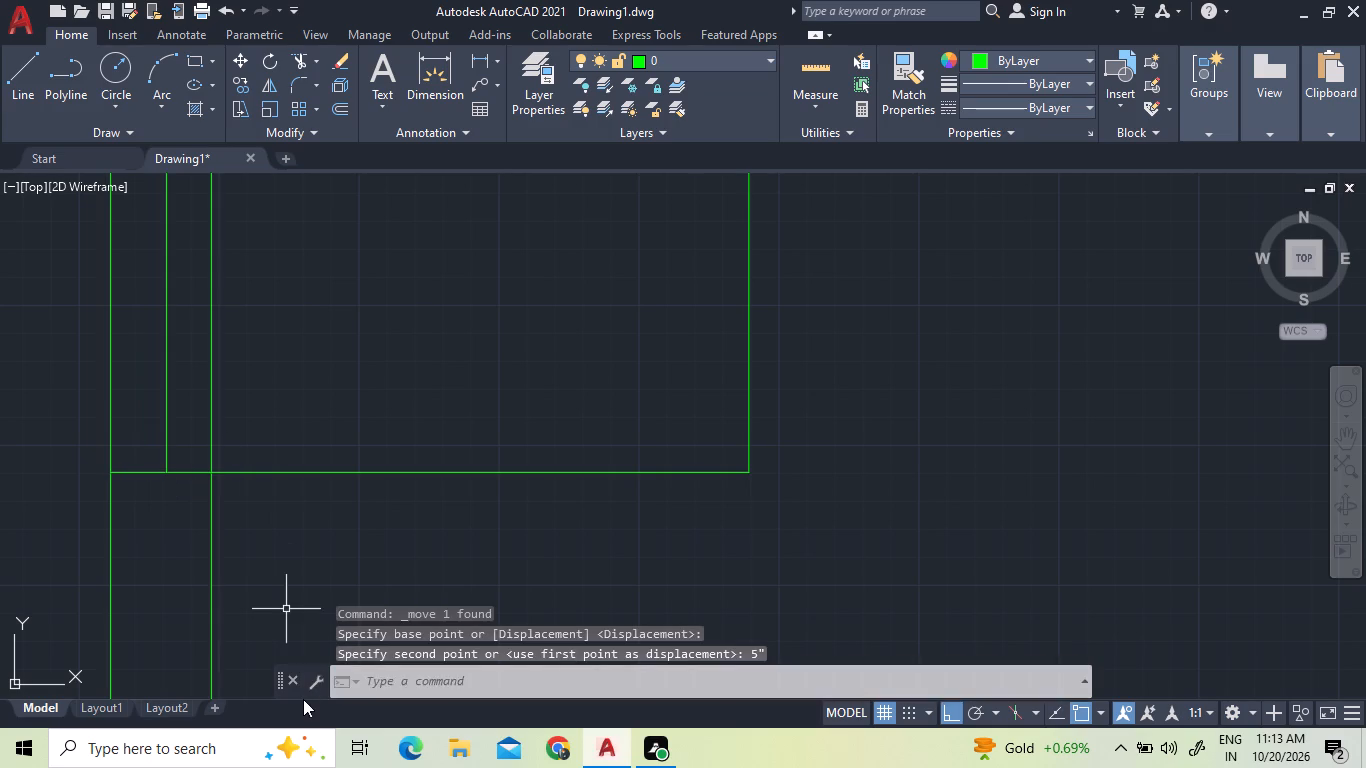
pyautogui.scroll(-3, 355, 371)
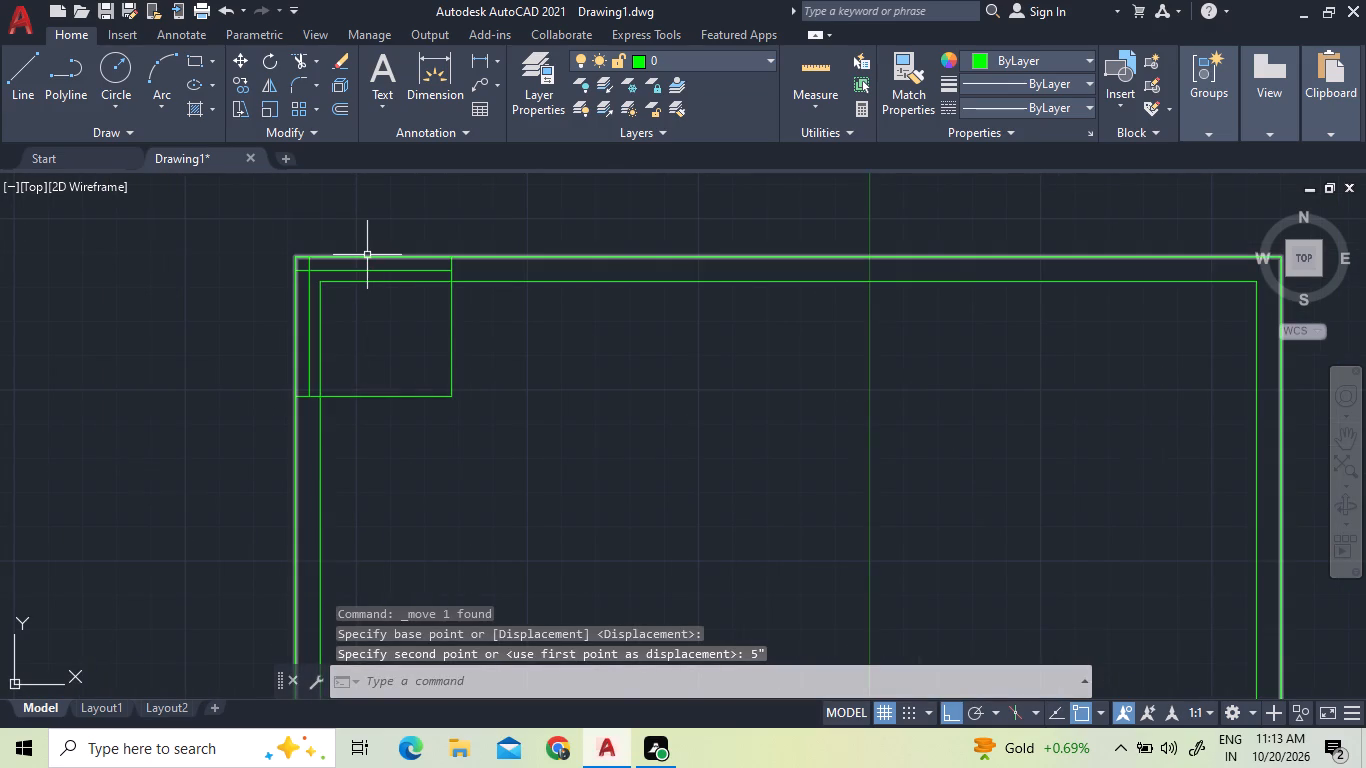
pyautogui.scroll(2, 367, 255)
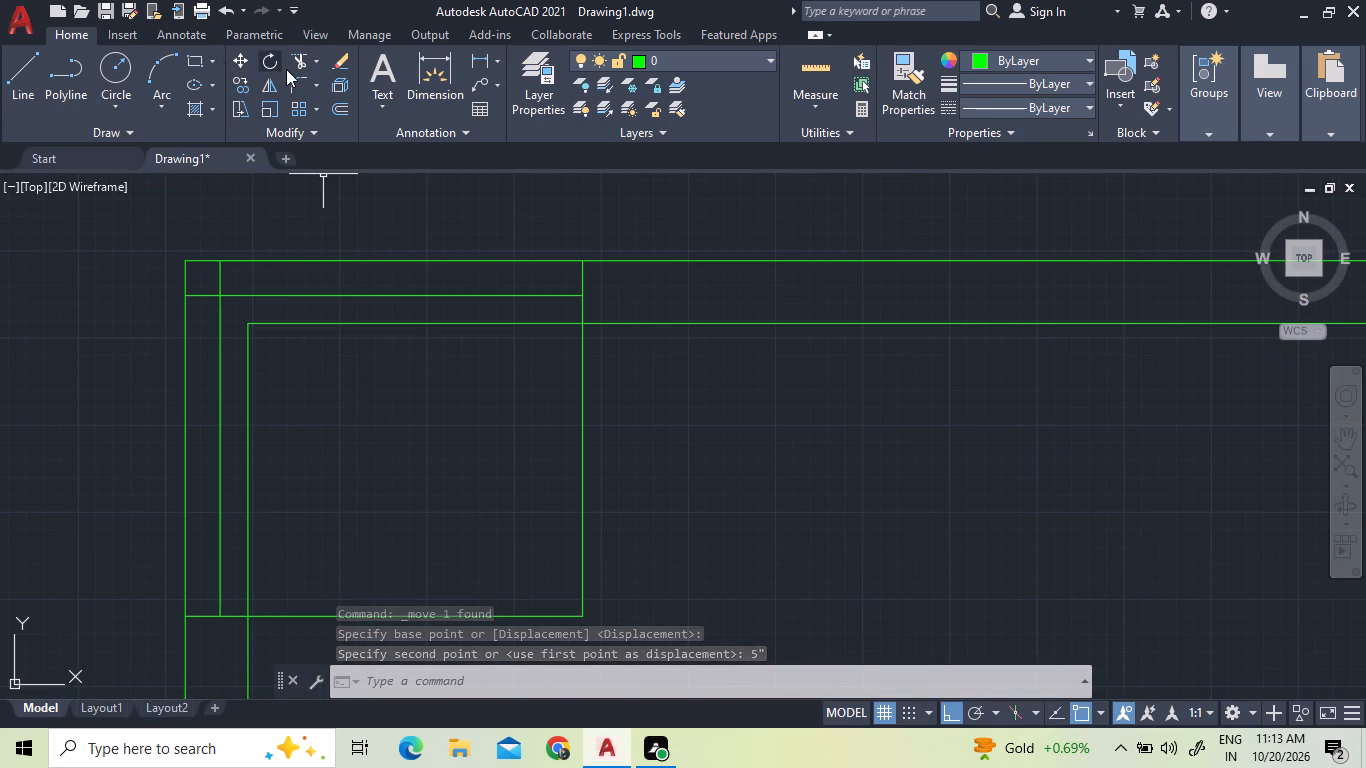
pyautogui.click(291, 69)
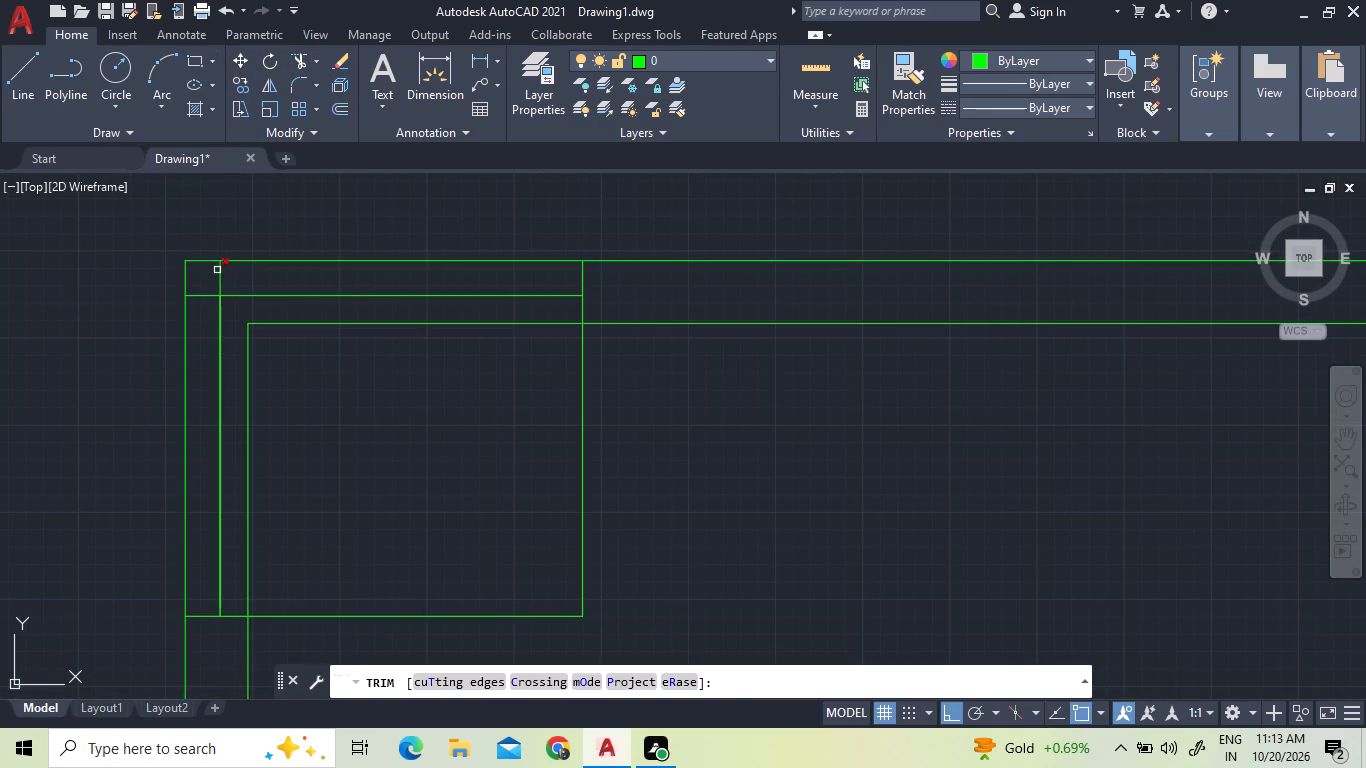
pyautogui.click(217, 270)
pyautogui.click(204, 294)
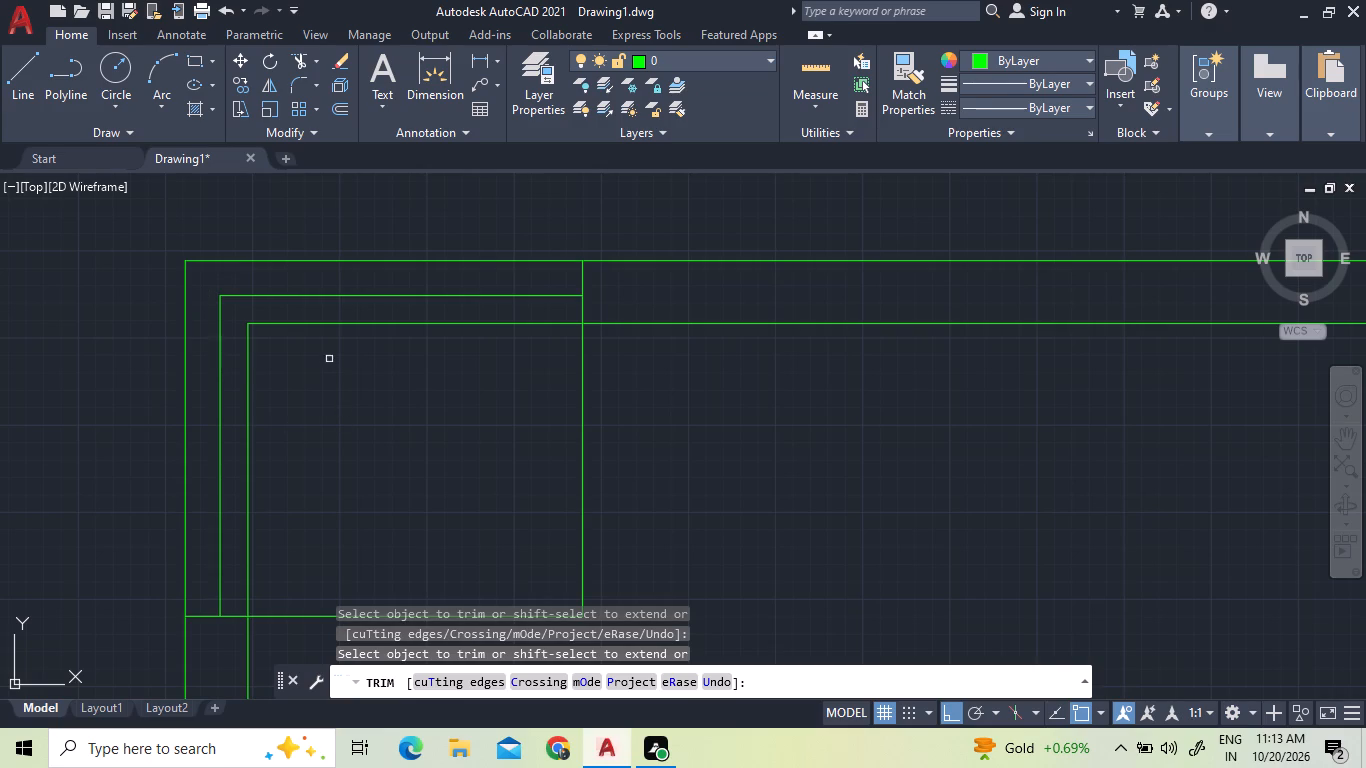
pyautogui.click(338, 322)
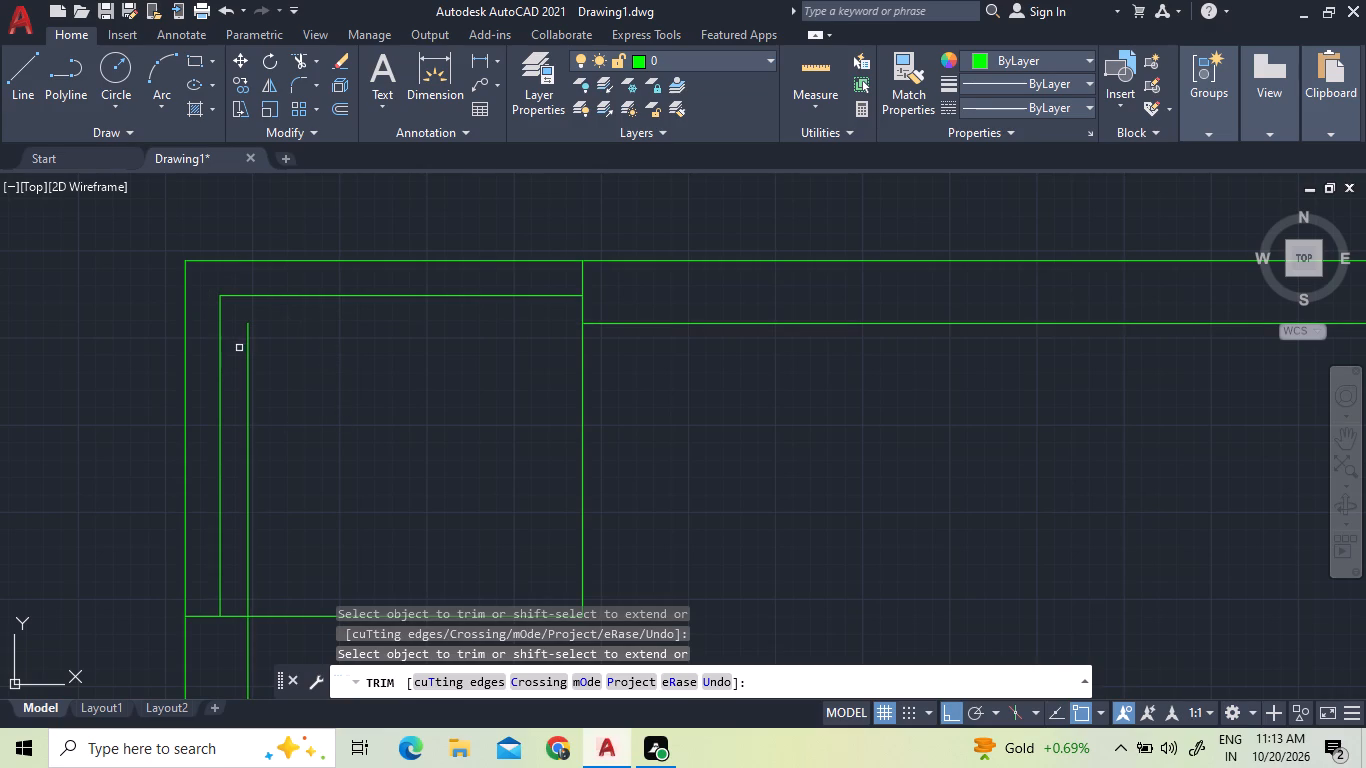
pyautogui.click(246, 350)
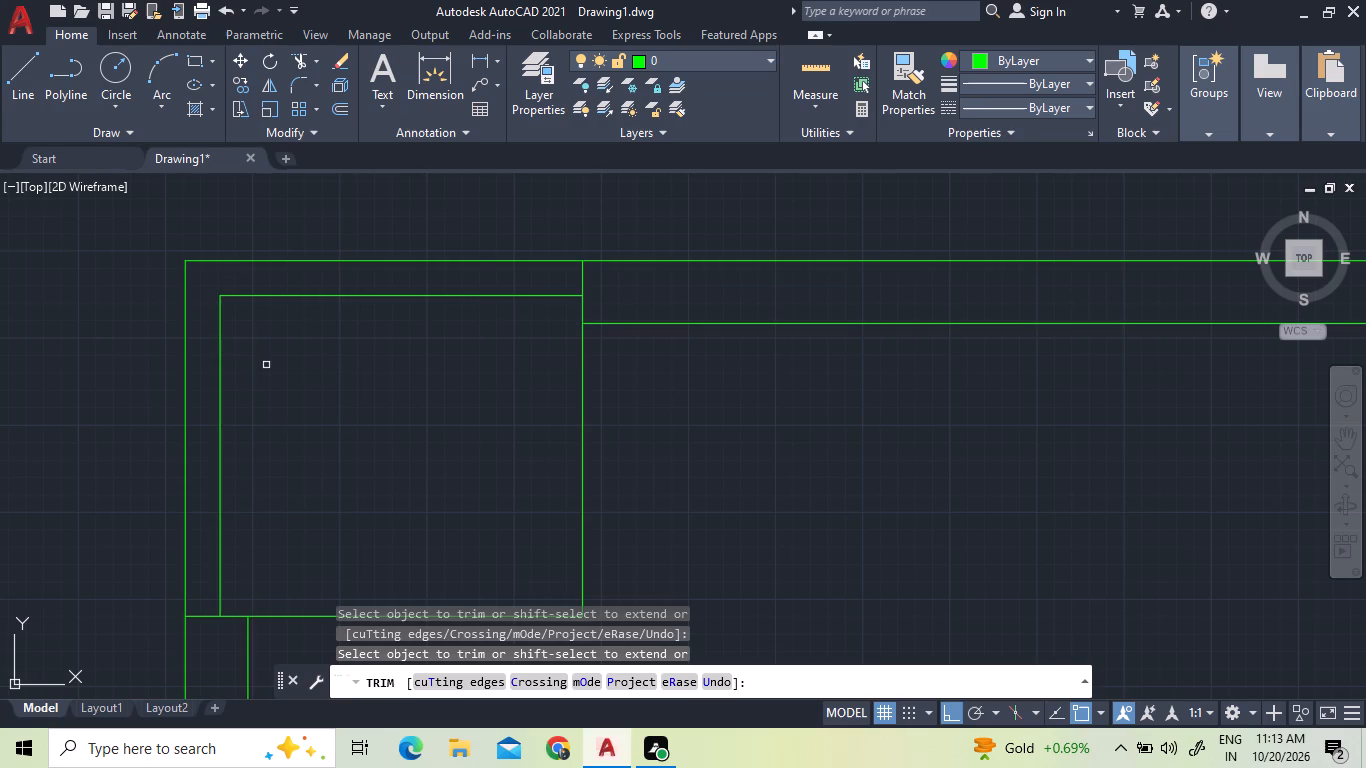
pyautogui.scroll(-1, 331, 433)
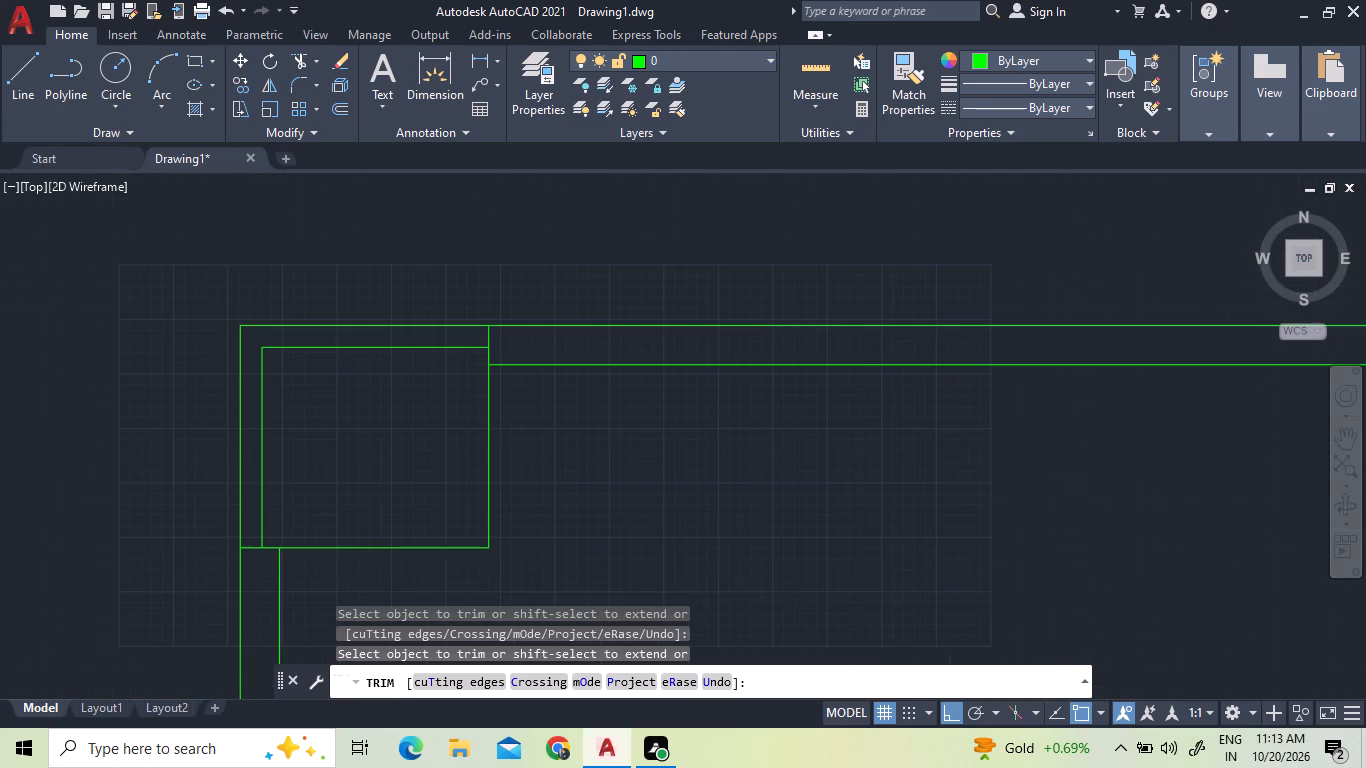
pyautogui.rightClick(430, 410)
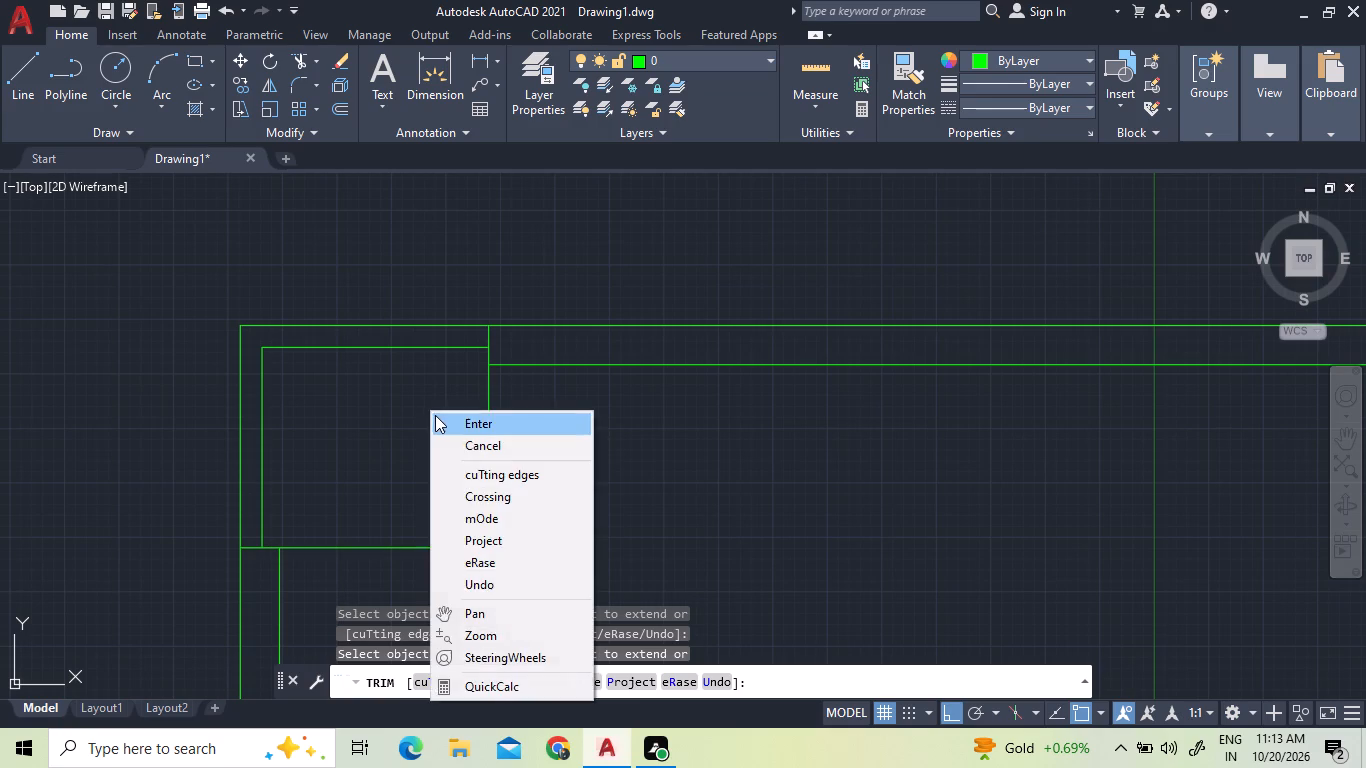
pyautogui.click(442, 415)
# Offset the small room's bottom line 5" downward to form a partition wall.
pyautogui.click(333, 104)
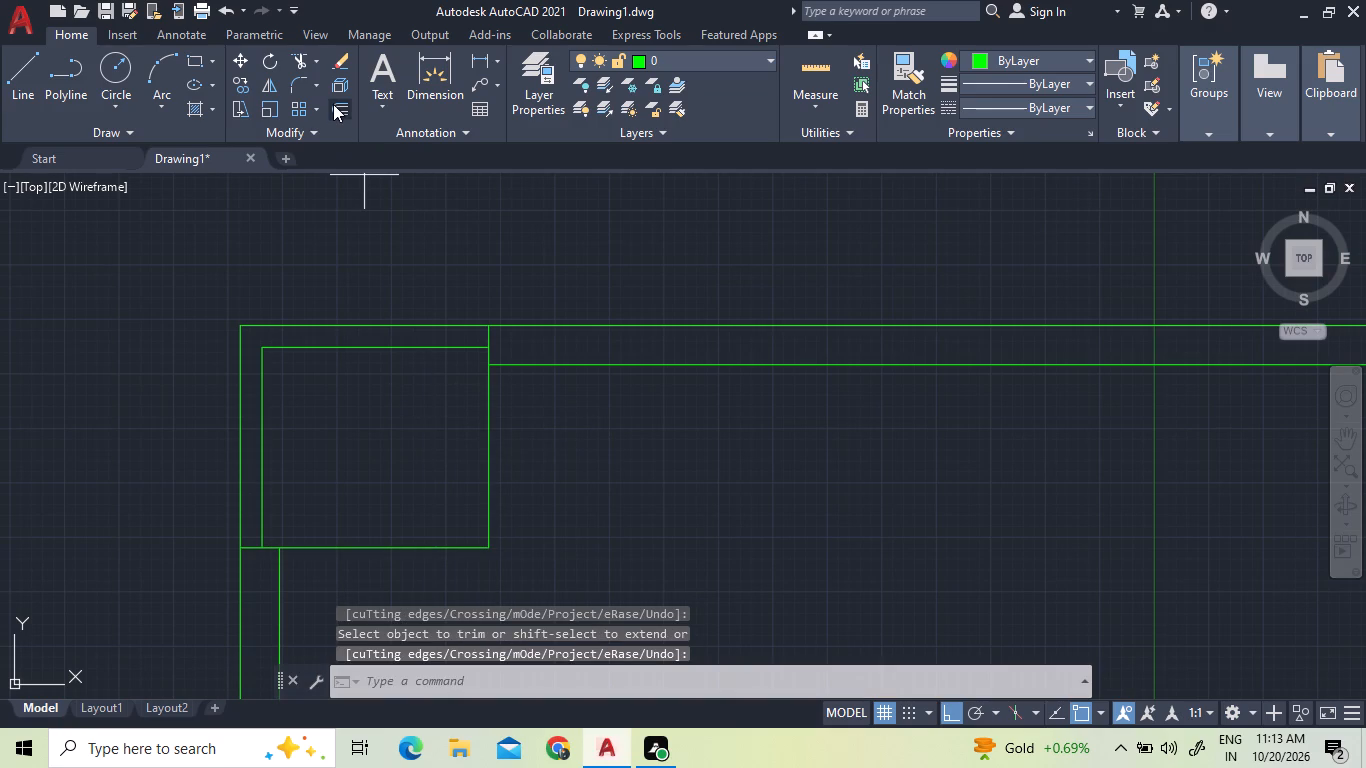
pyautogui.write('5"')
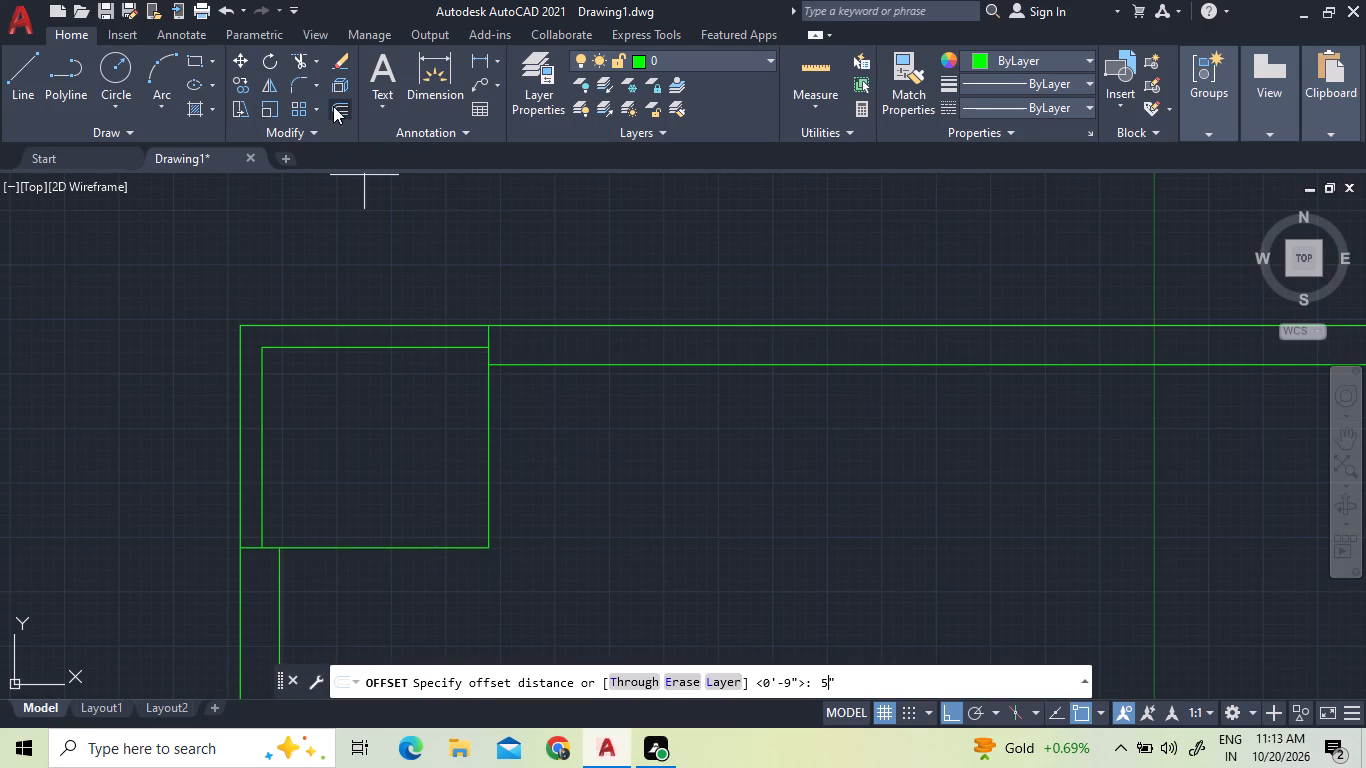
pyautogui.press('Return')
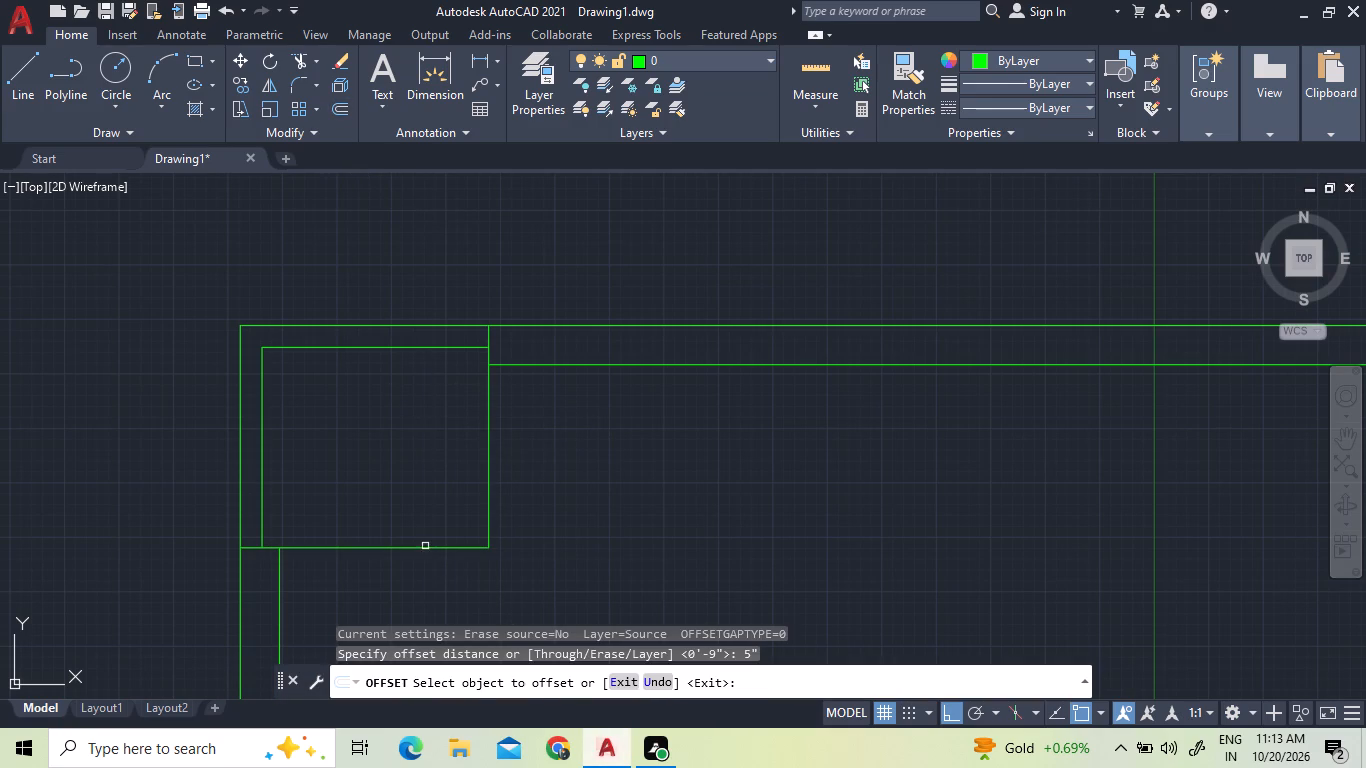
pyautogui.click(423, 548)
pyautogui.click(423, 588)
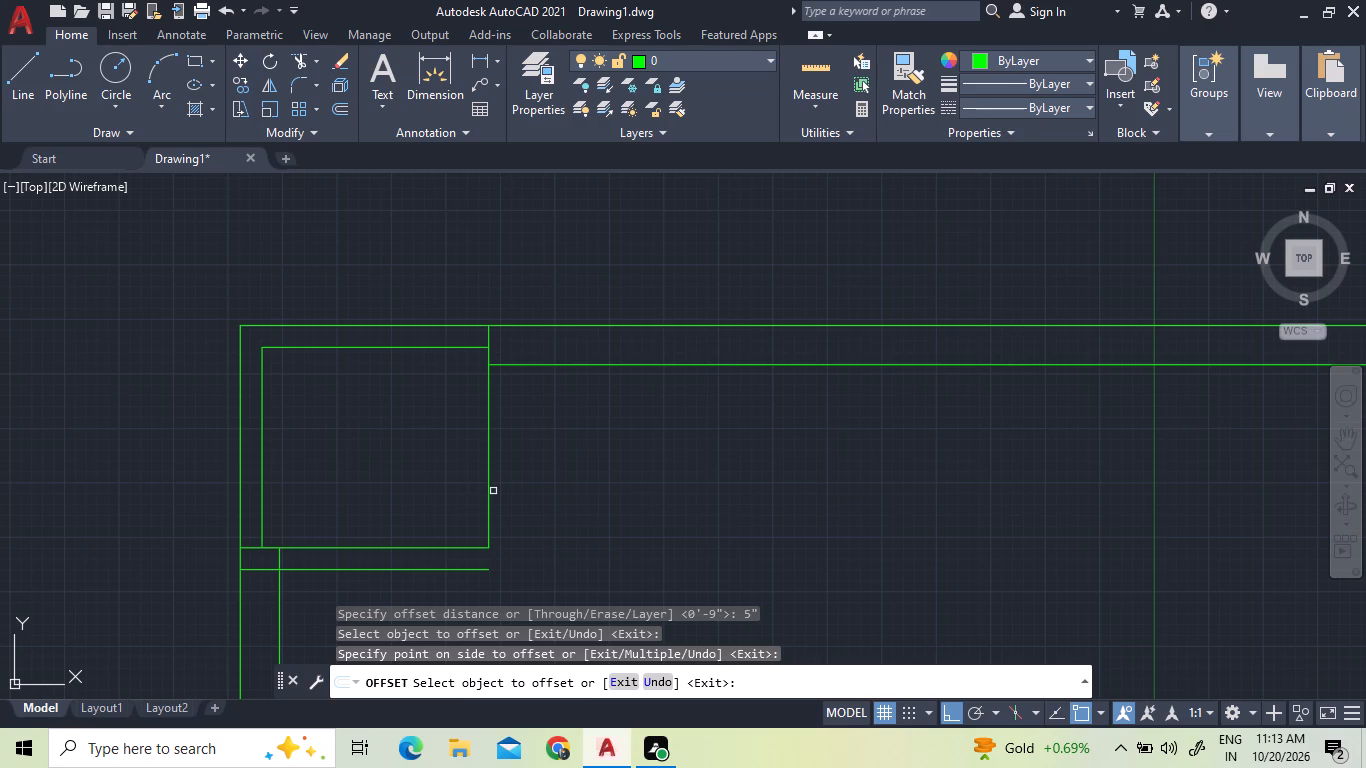
pyautogui.click(489, 485)
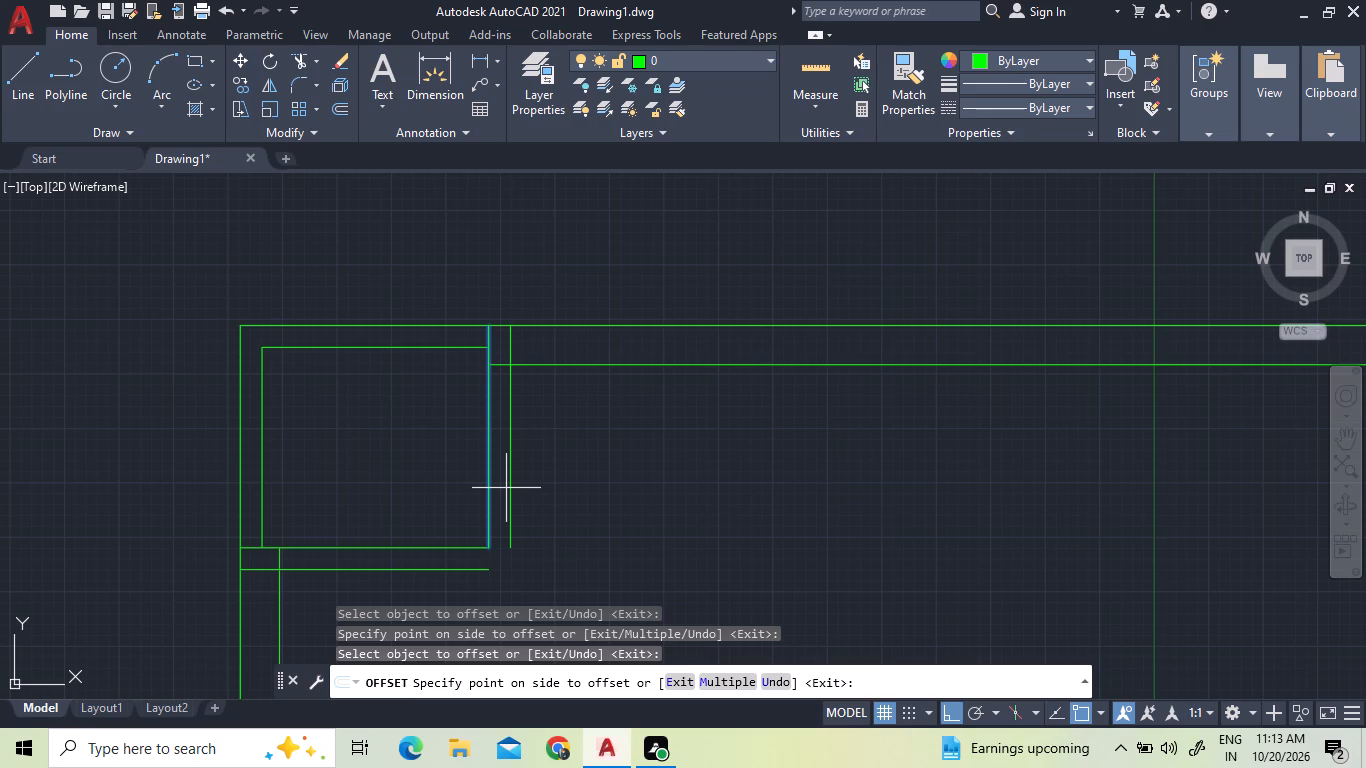
pyautogui.press('Escape')
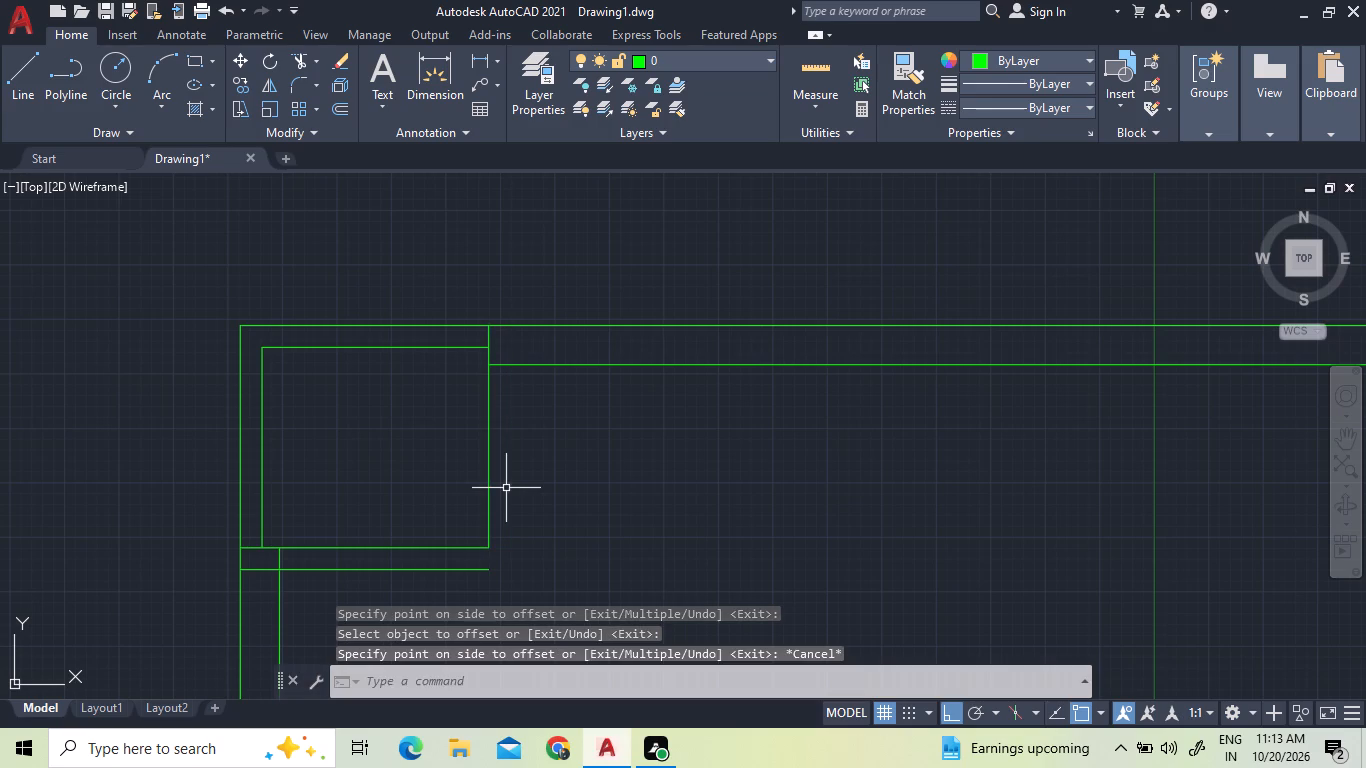
# Draw a 6'5" by 4'5" rectangle down and right from where the small room's right side meets the top outer wall line.
pyautogui.click(188, 61)
pyautogui.click(485, 322)
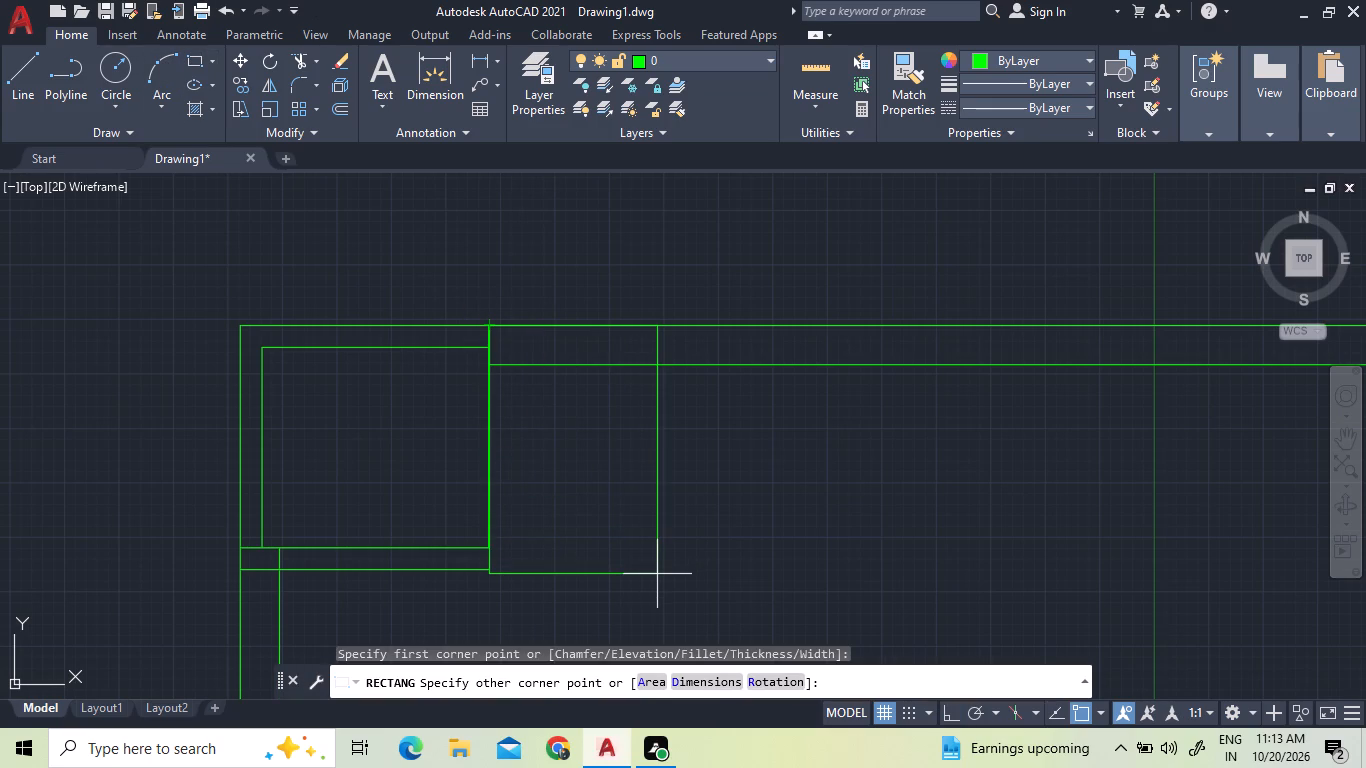
pyautogui.write('d')
pyautogui.press('space')
pyautogui.write('6\'5"')
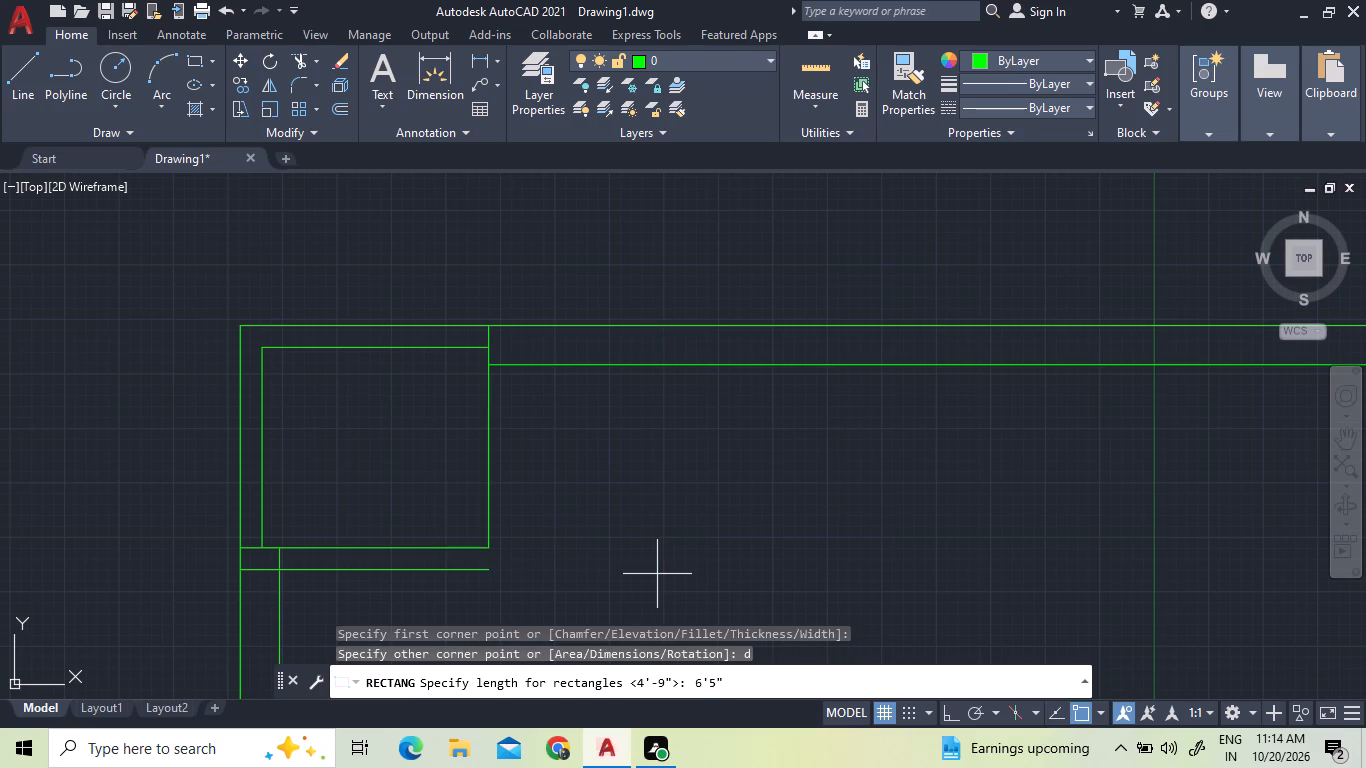
pyautogui.press('Return')
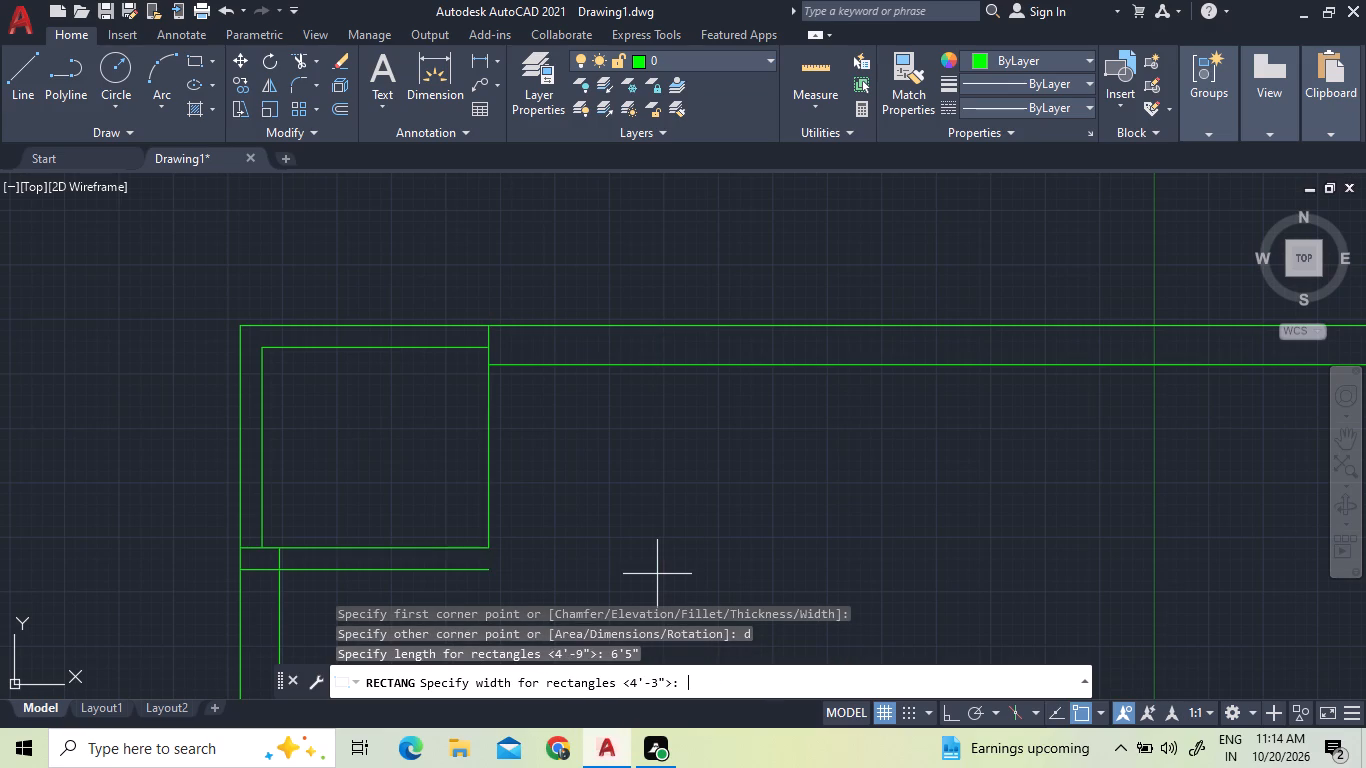
pyautogui.write('4\'5"')
pyautogui.press('Return')
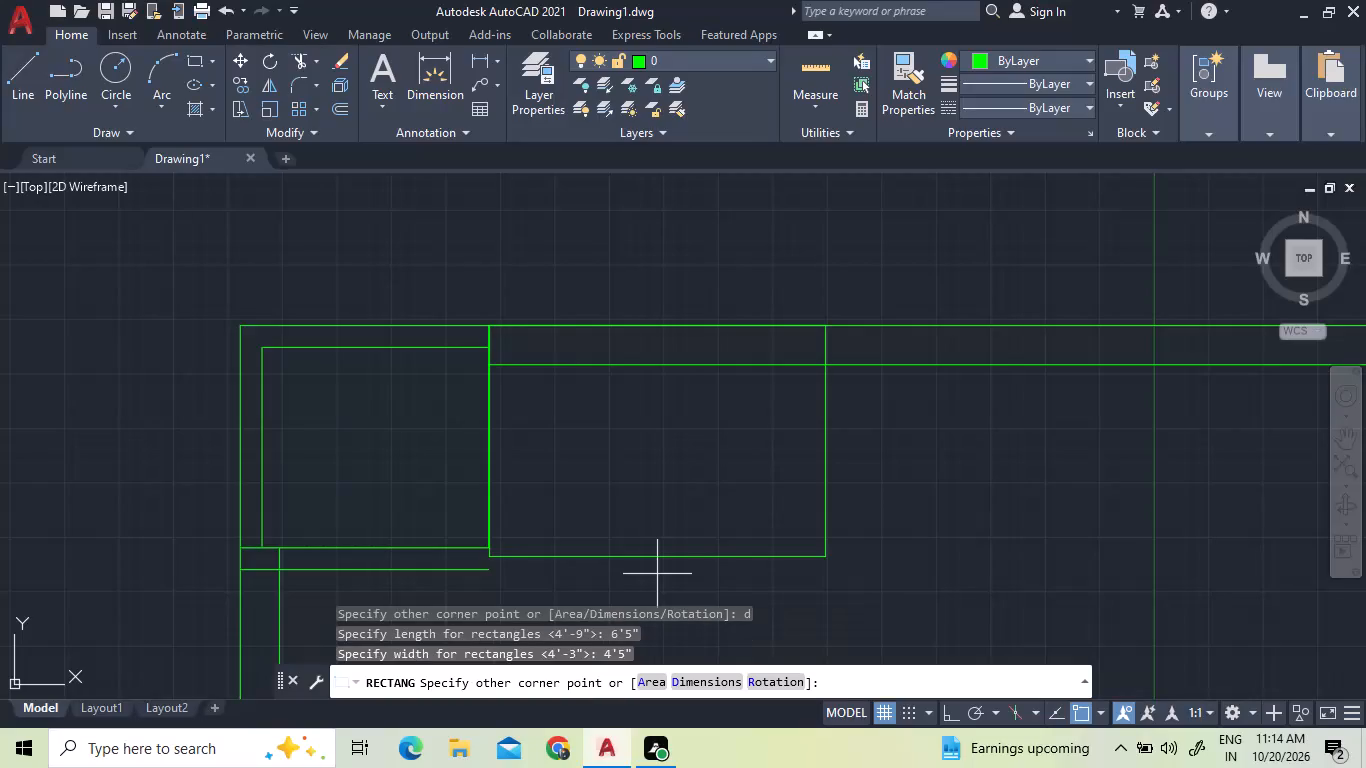
pyautogui.click(646, 493)
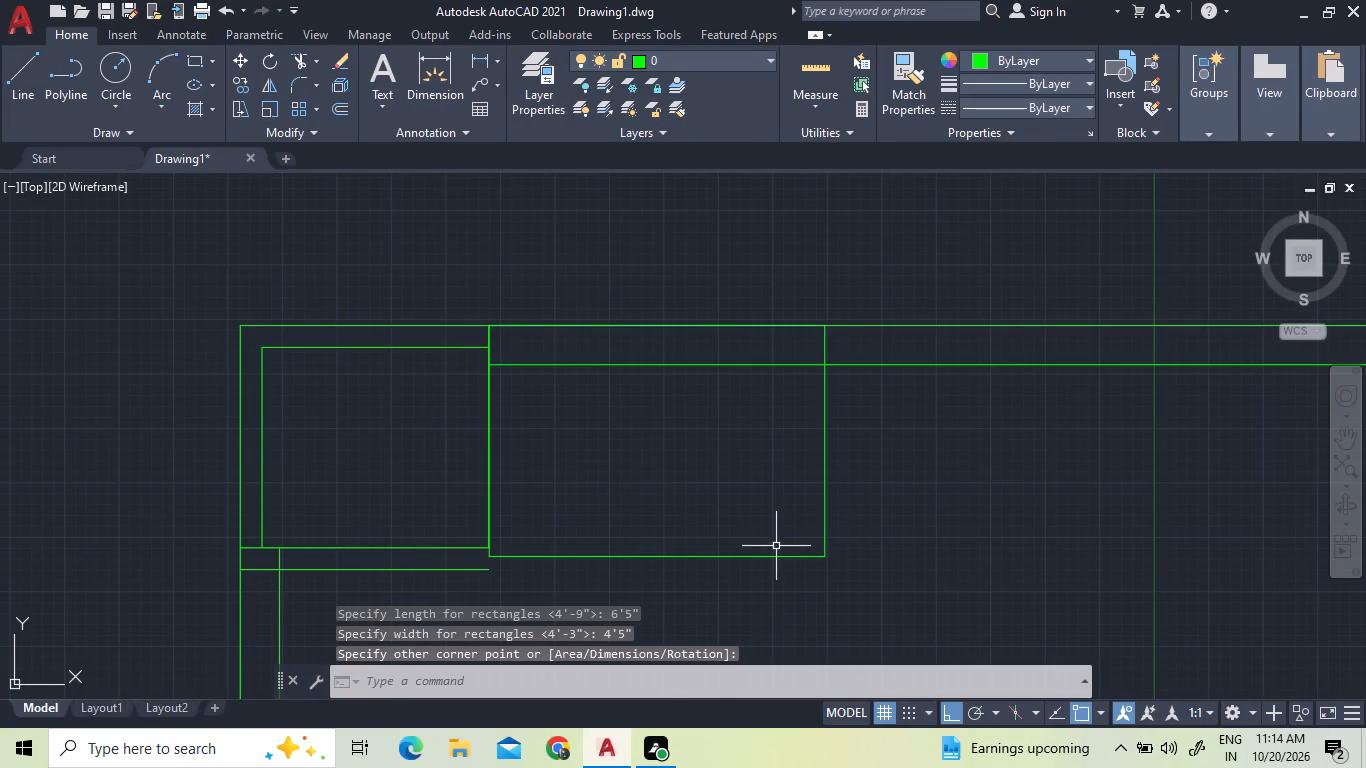
# Move the 6'5" by 4'5" rectangle so its lower-left corner meets the end of the small room's lower partition line.
pyautogui.scroll(-2, 776, 546)
pyautogui.scroll(3, 791, 558)
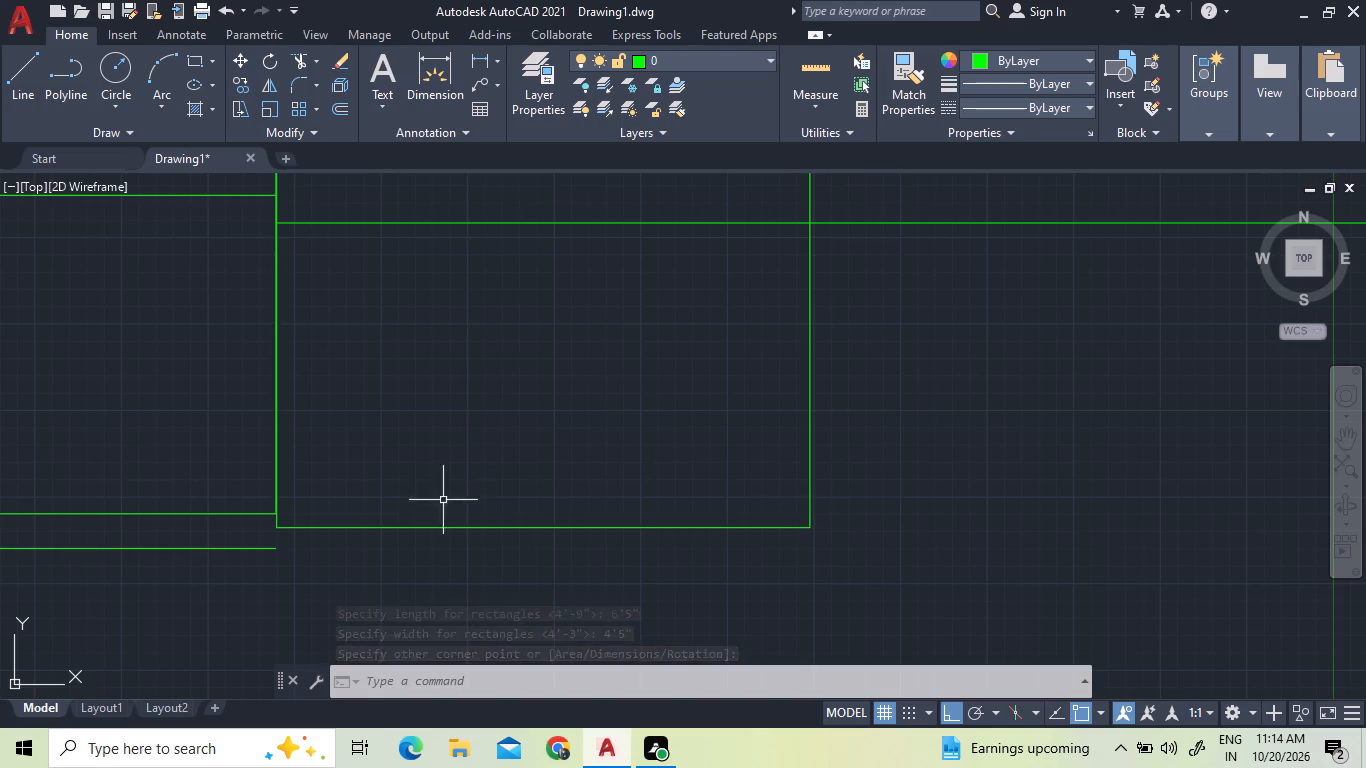
pyautogui.click(437, 529)
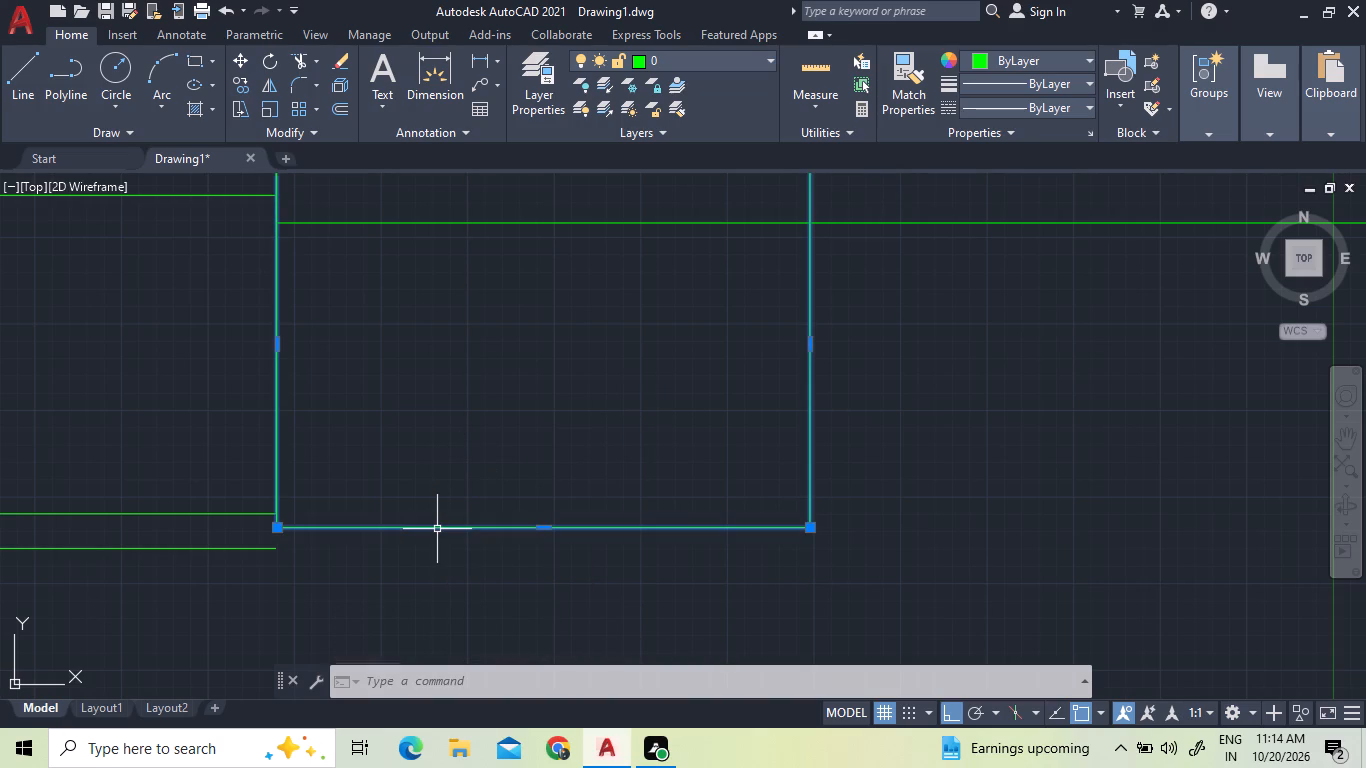
pyautogui.rightClick(470, 489)
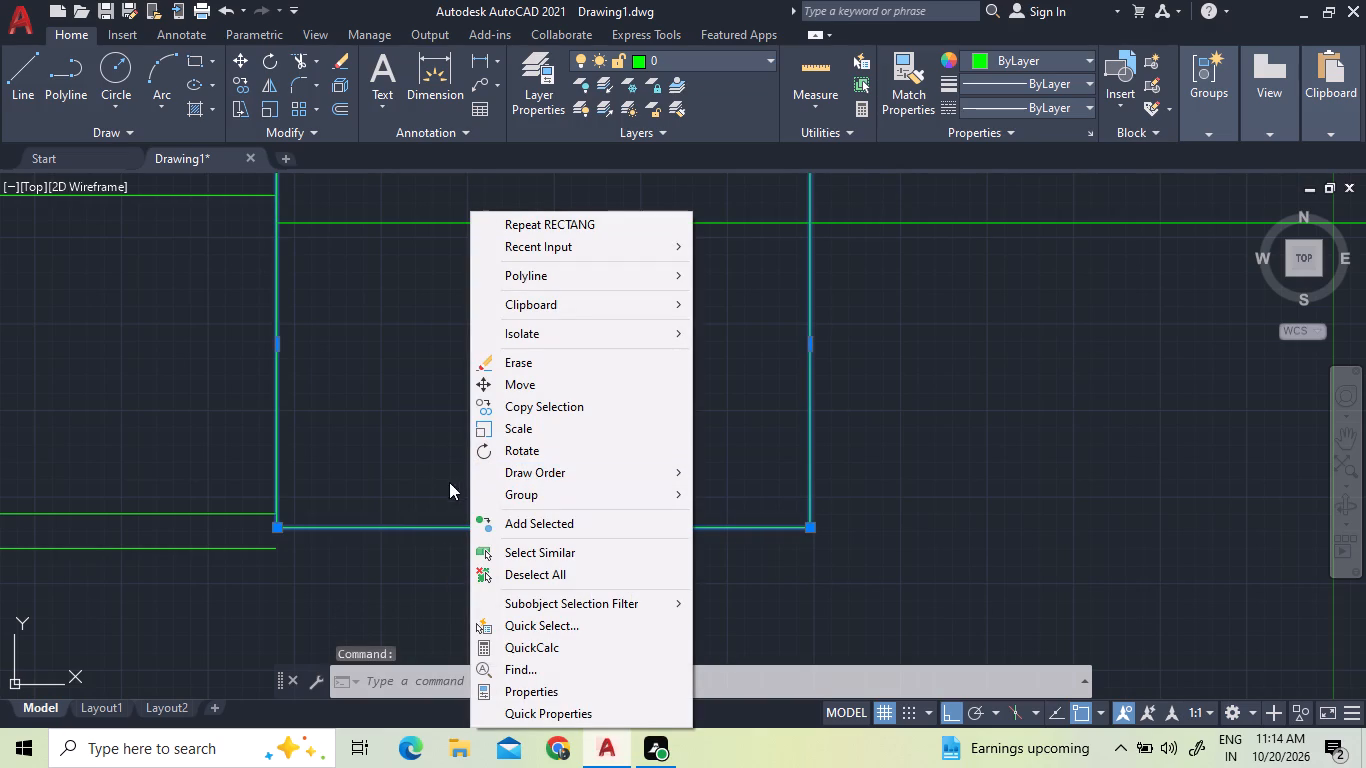
pyautogui.click(538, 385)
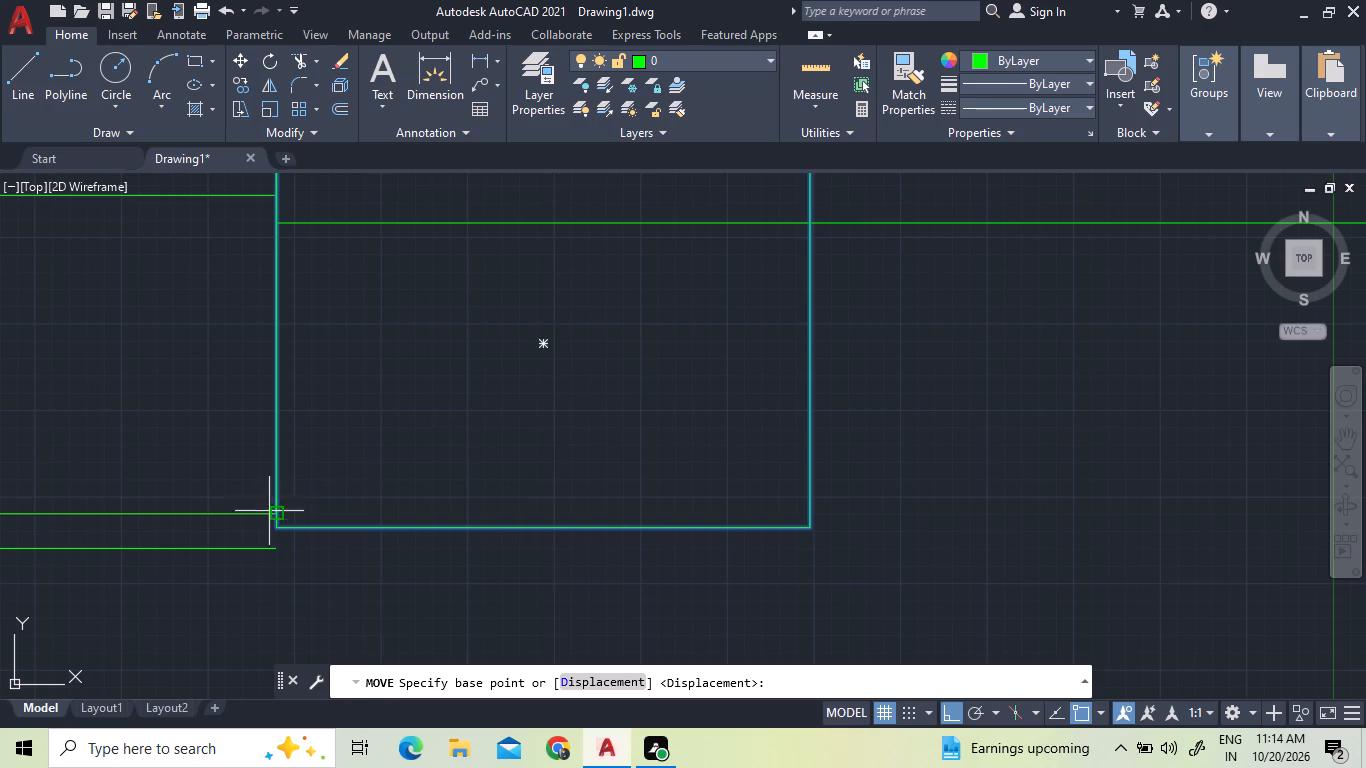
pyautogui.click(279, 528)
pyautogui.scroll(4, 281, 560)
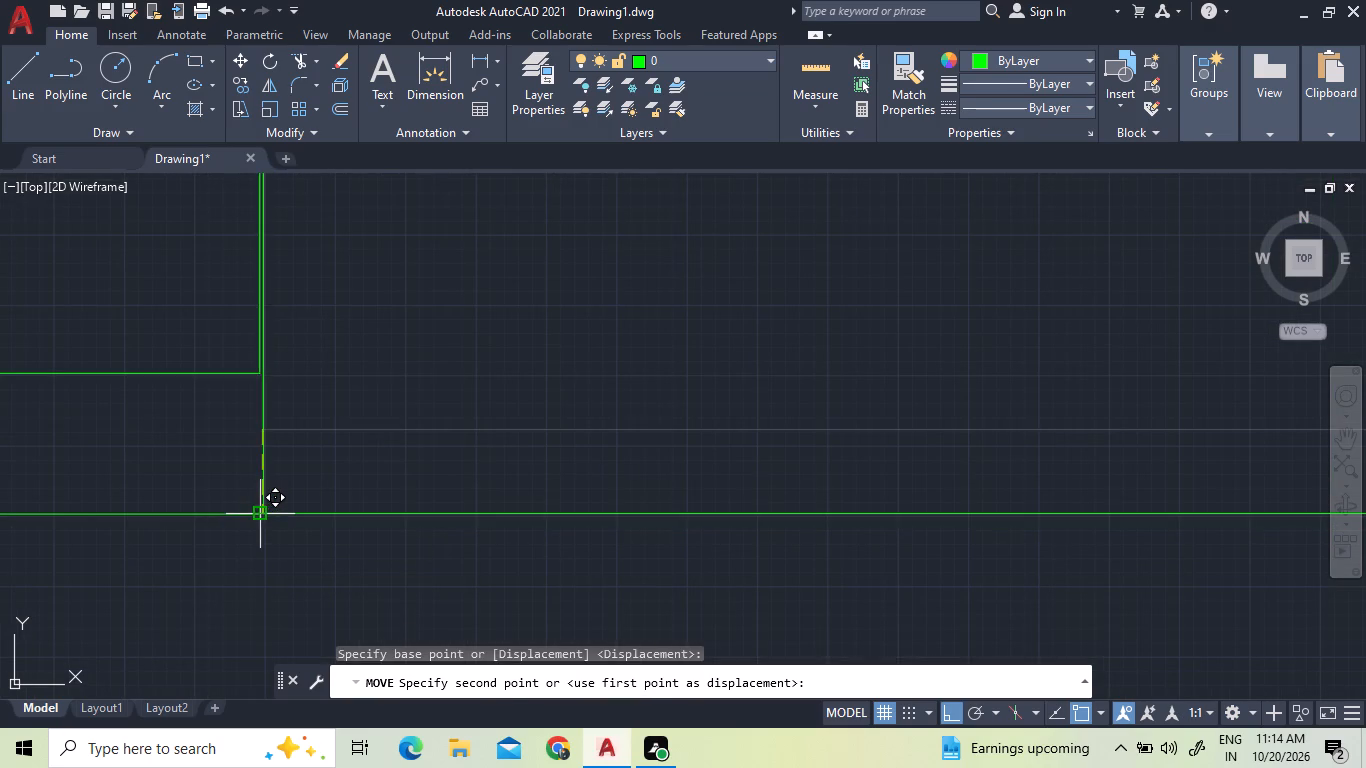
pyautogui.scroll(3, 258, 515)
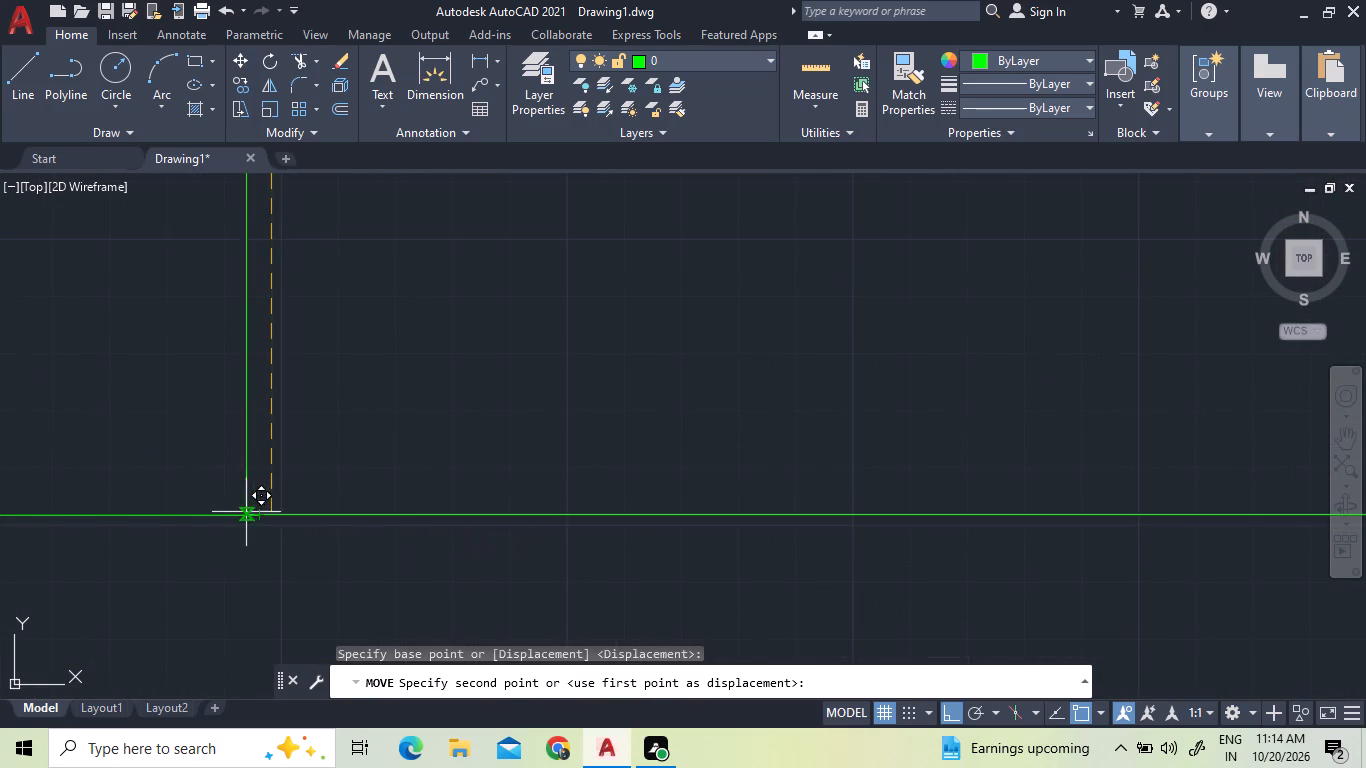
pyautogui.click(261, 515)
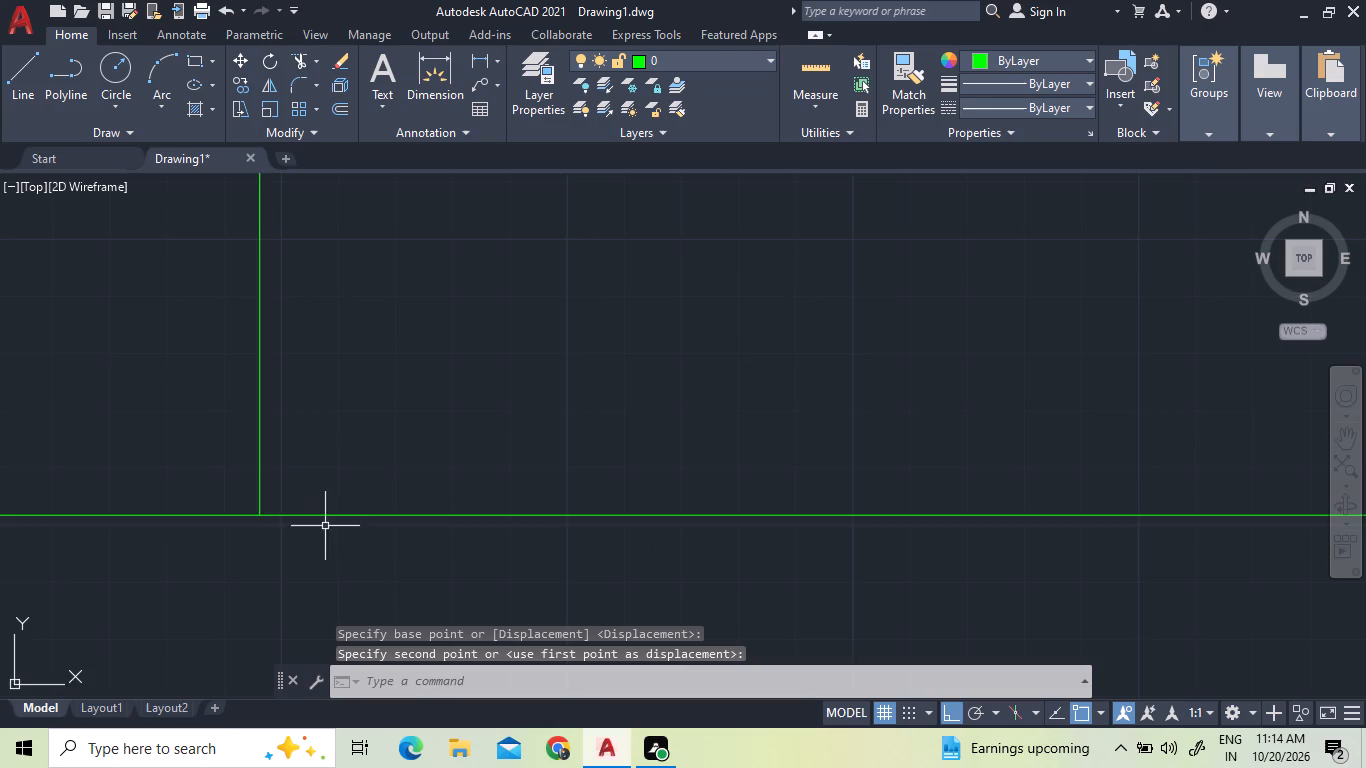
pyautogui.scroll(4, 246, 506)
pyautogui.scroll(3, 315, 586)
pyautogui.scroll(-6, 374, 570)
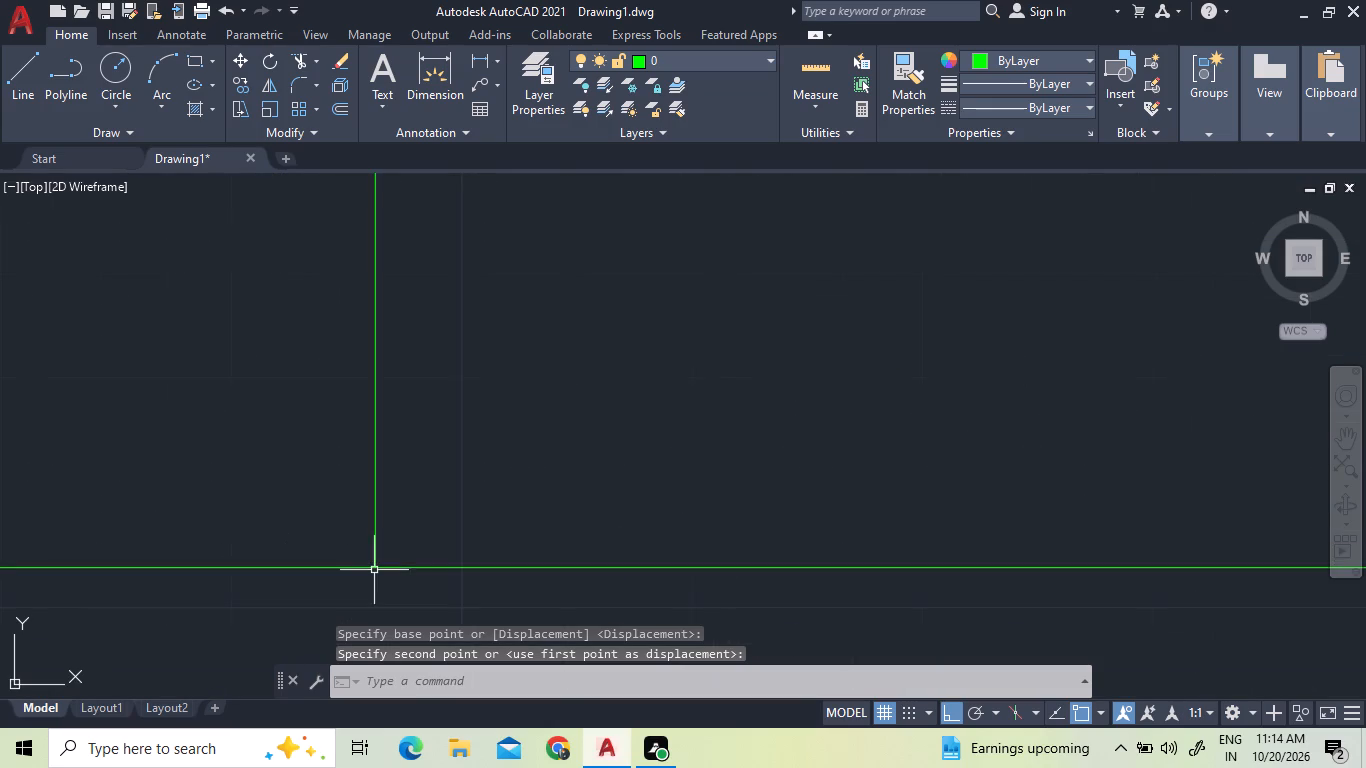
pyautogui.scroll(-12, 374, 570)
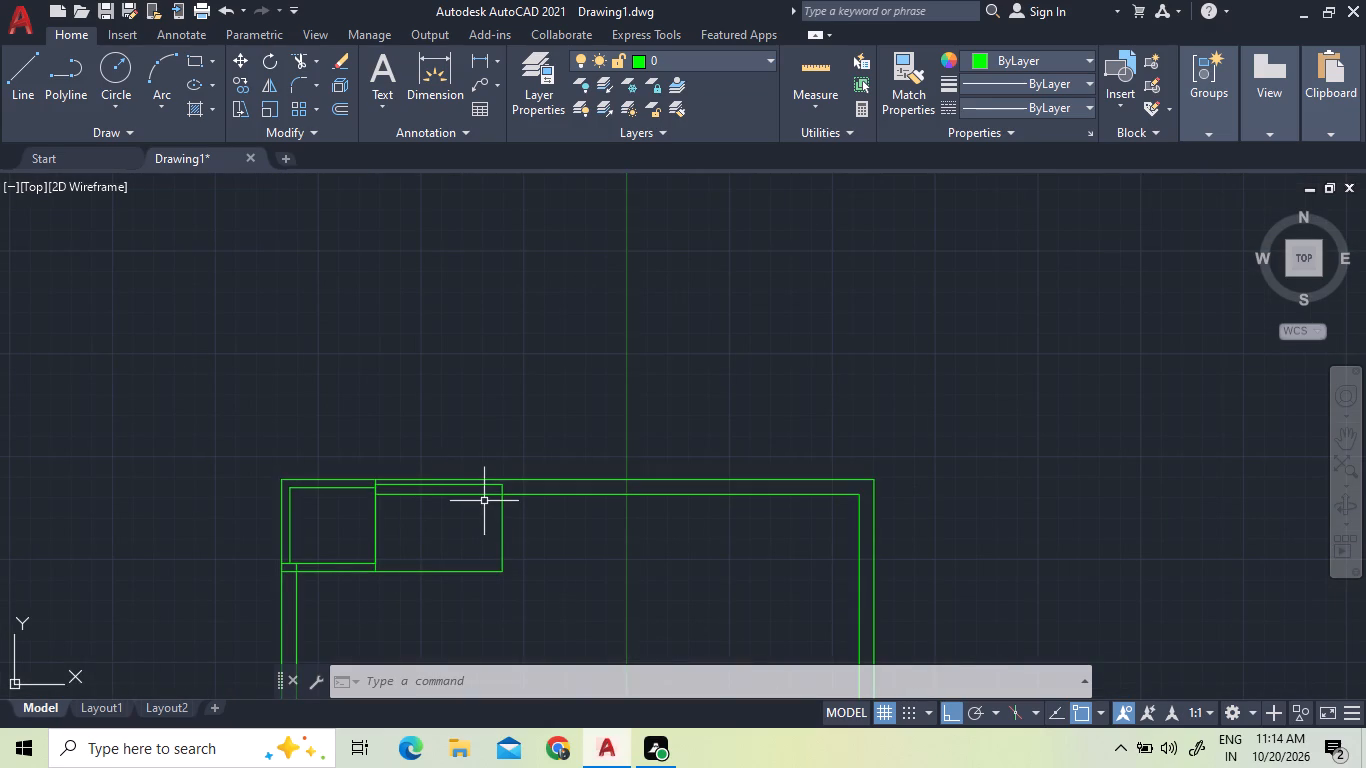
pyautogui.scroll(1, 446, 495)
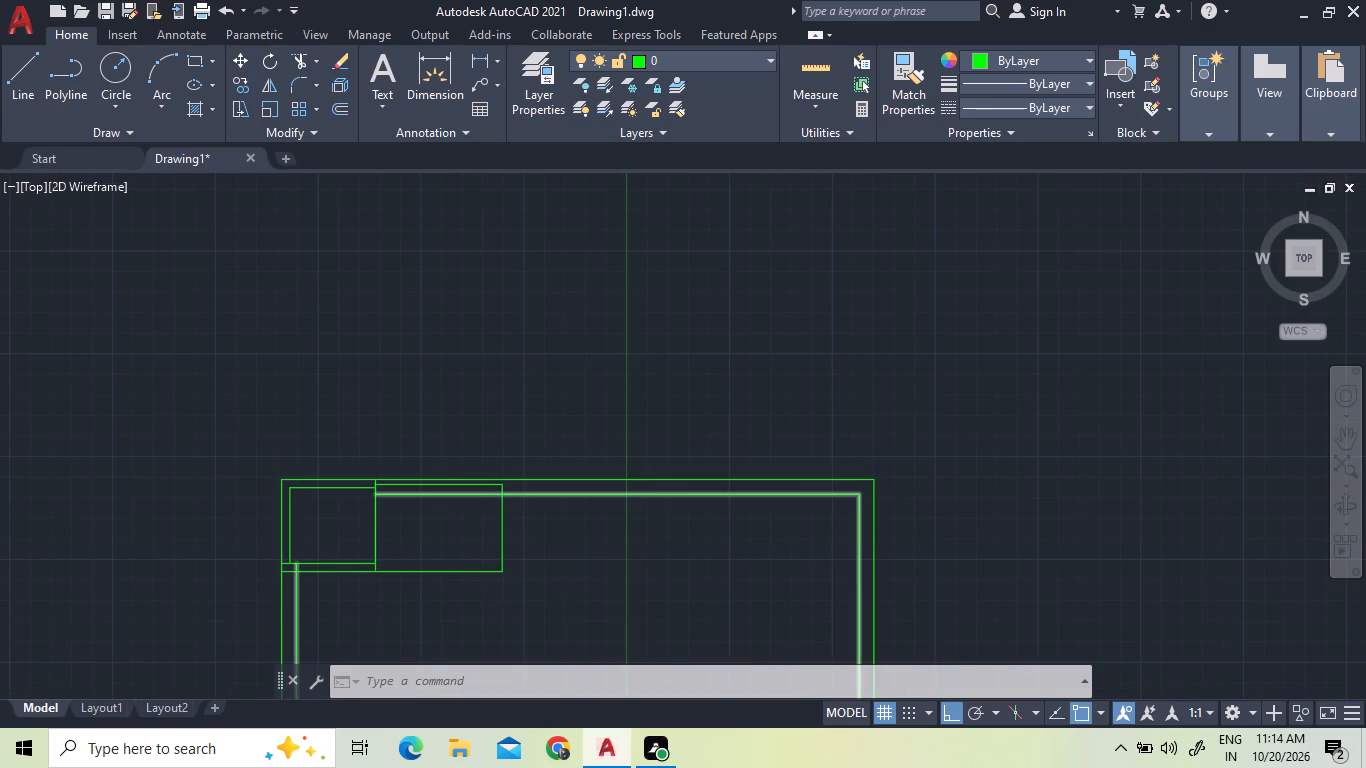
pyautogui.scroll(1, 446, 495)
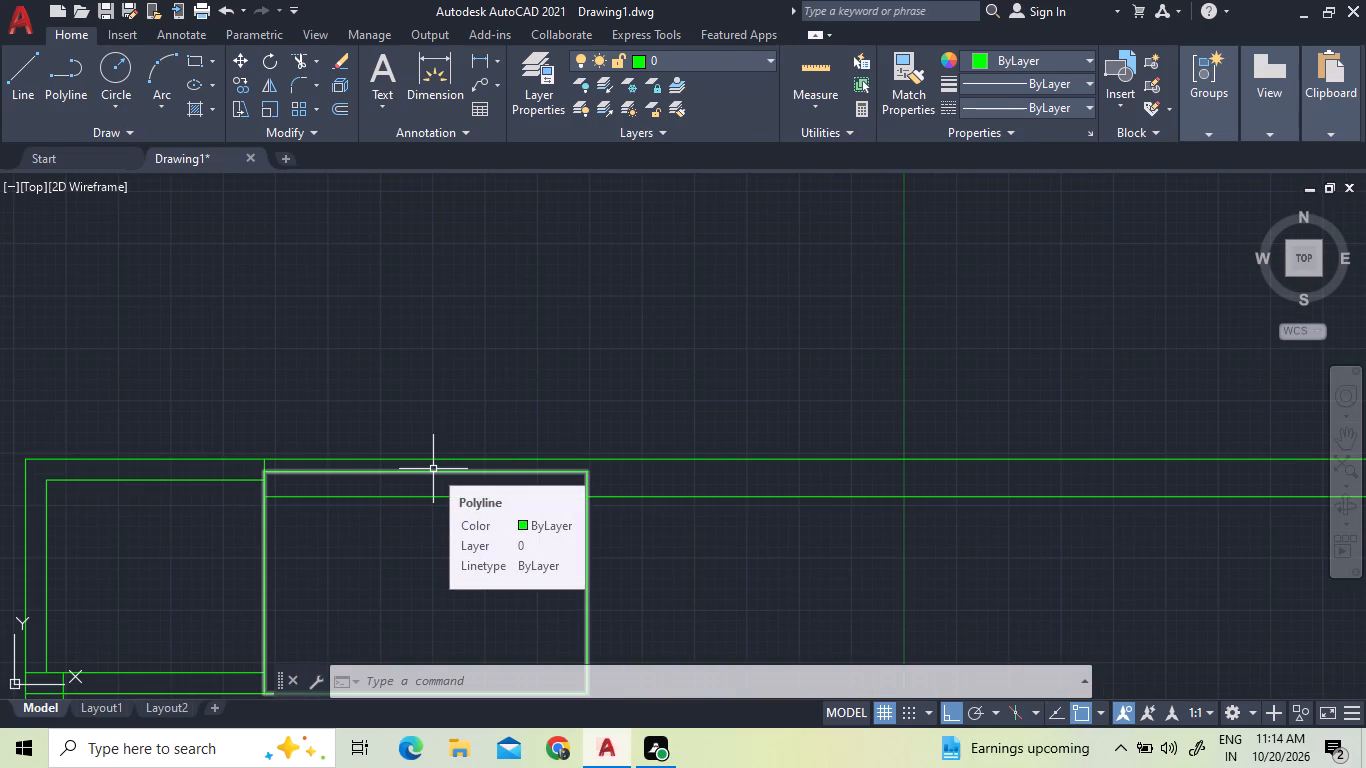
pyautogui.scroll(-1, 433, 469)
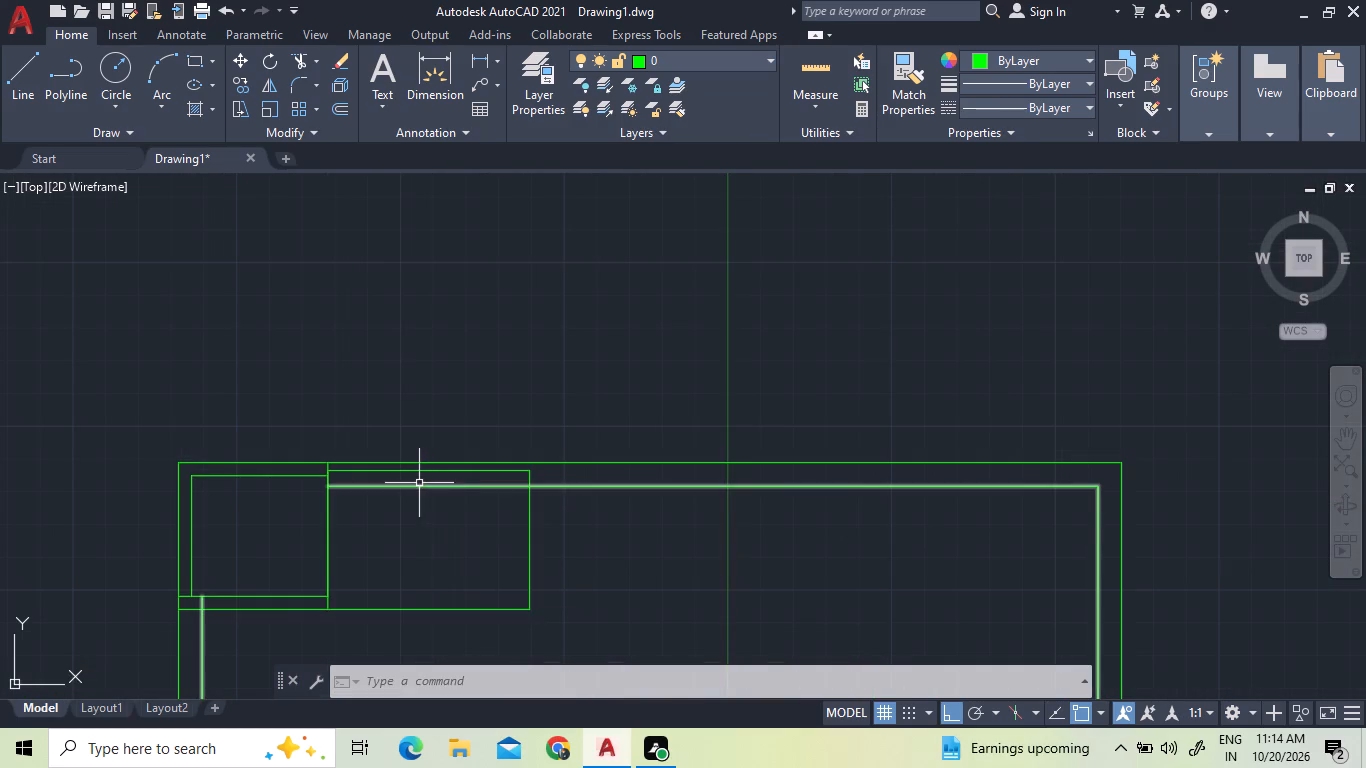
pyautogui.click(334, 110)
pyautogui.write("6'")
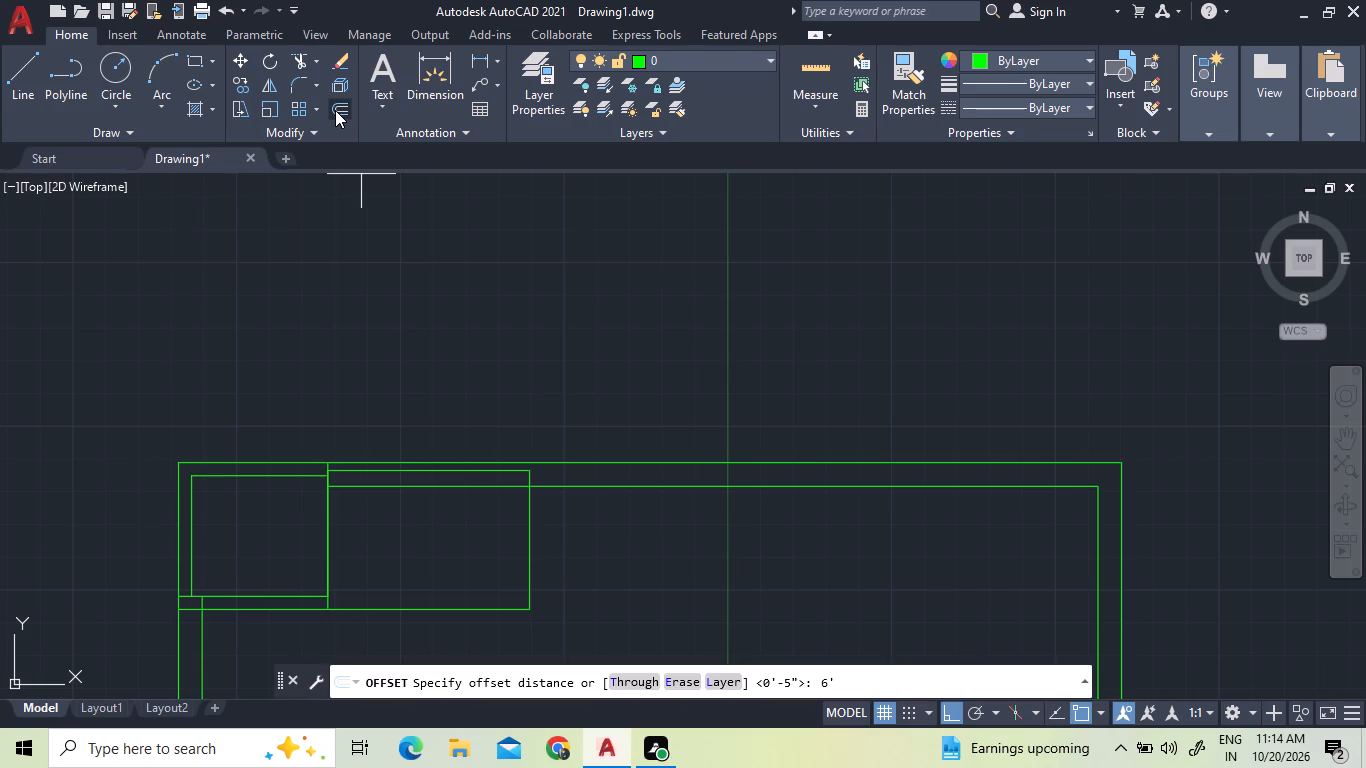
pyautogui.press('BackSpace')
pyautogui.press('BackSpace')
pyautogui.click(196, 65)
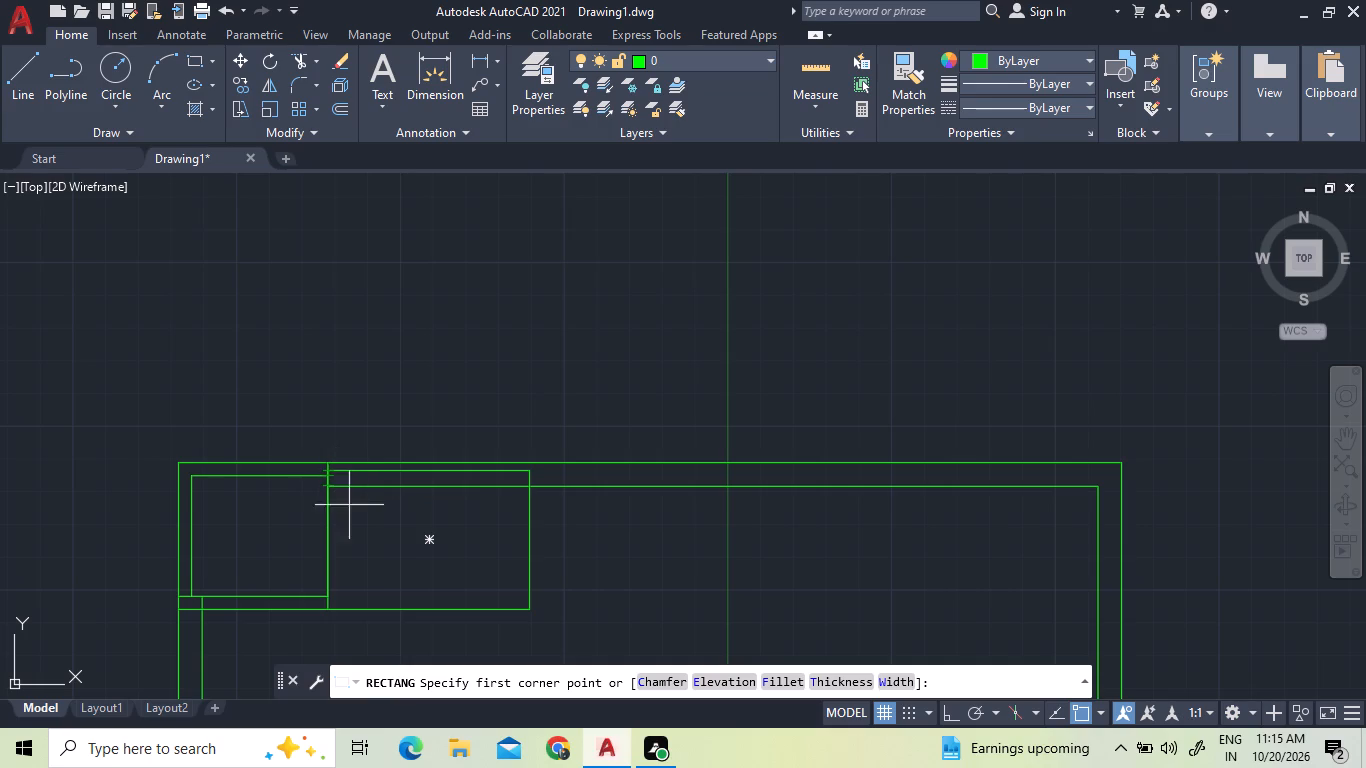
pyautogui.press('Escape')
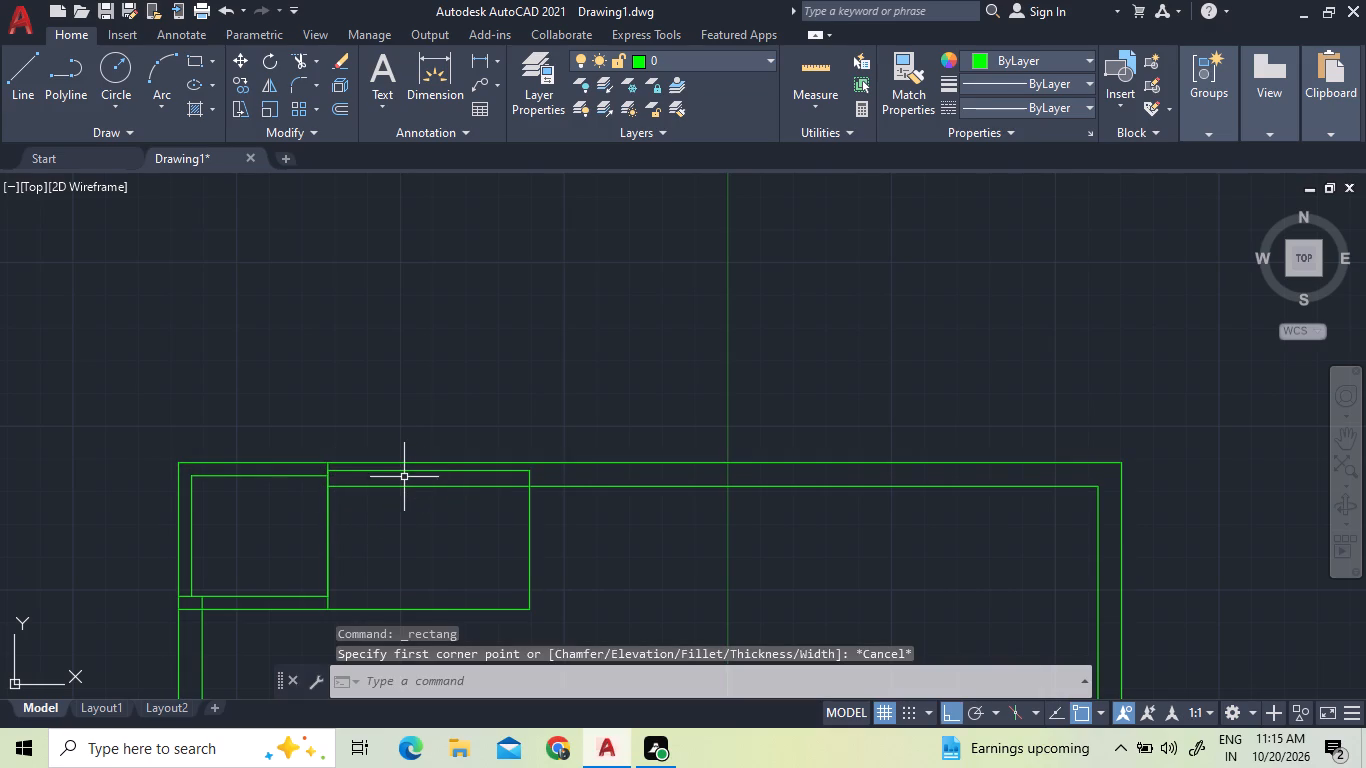
# Explode the moved rectangle and erase its top line and its left line beside the small corner room.
pyautogui.click(401, 471)
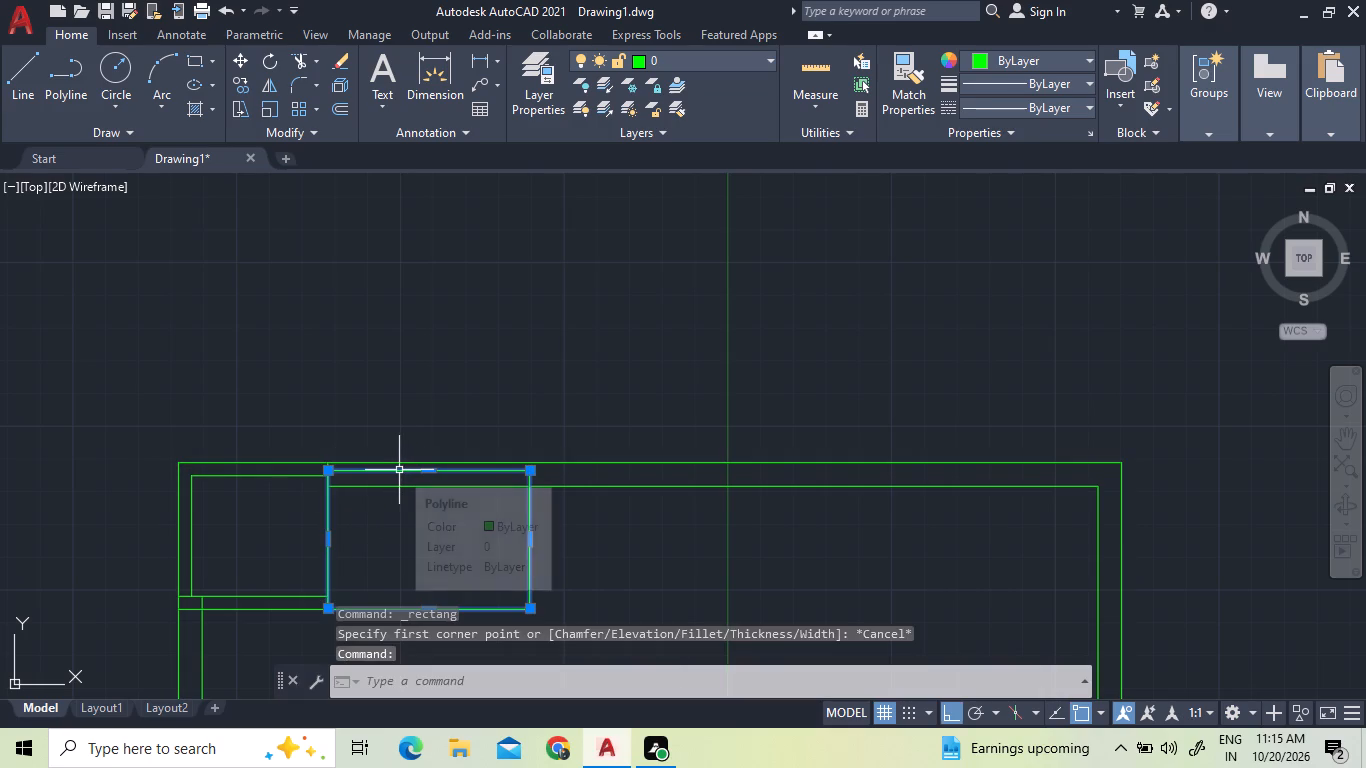
pyautogui.write('x')
pyautogui.press('space')
pyautogui.click(398, 470)
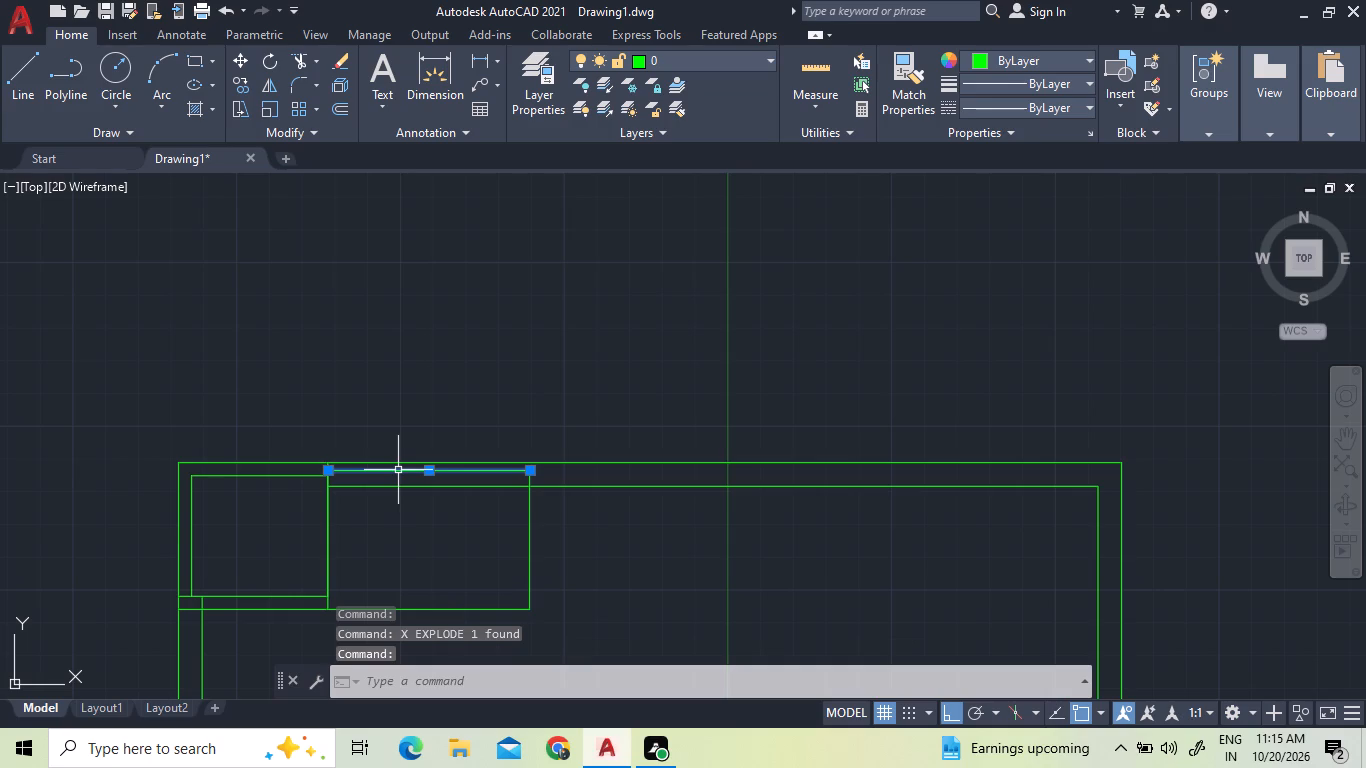
pyautogui.press('BackSpace')
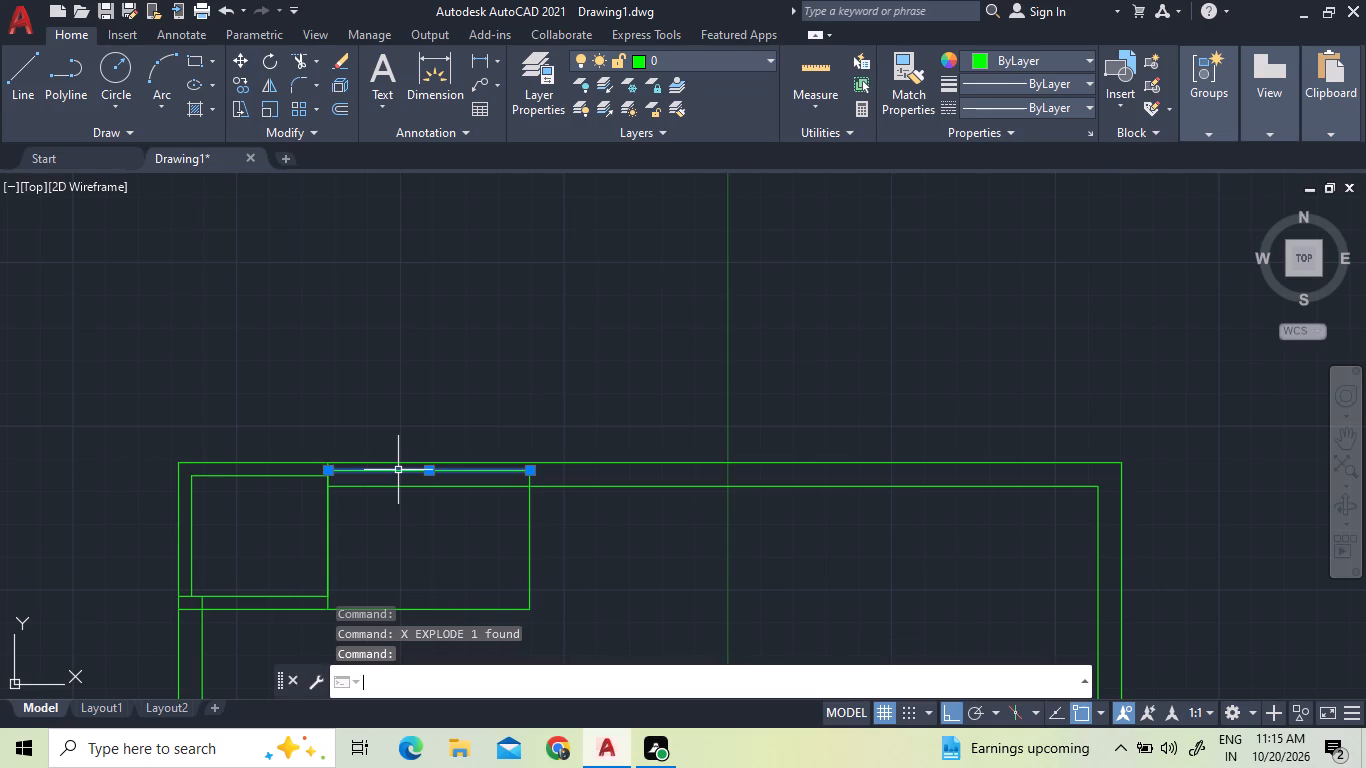
pyautogui.press('Delete')
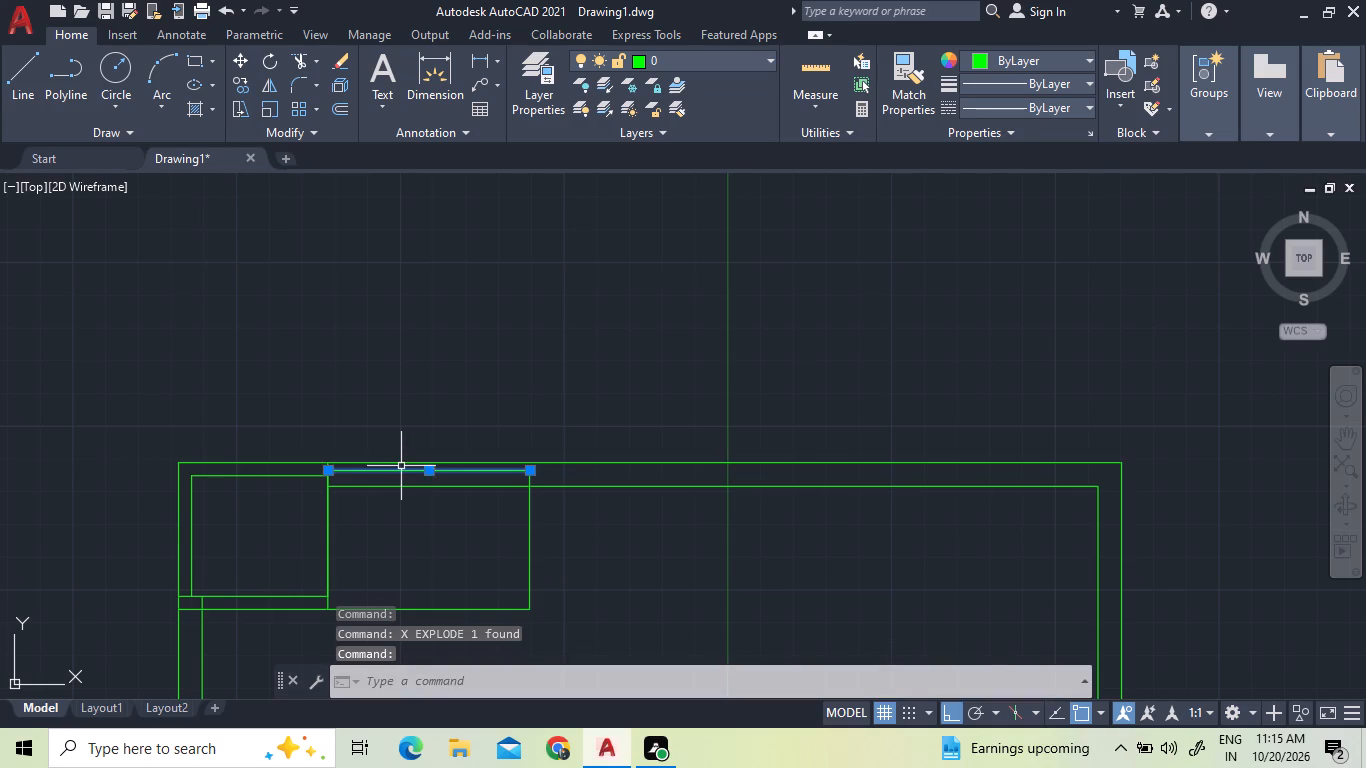
pyautogui.click(329, 505)
pyautogui.press('Delete')
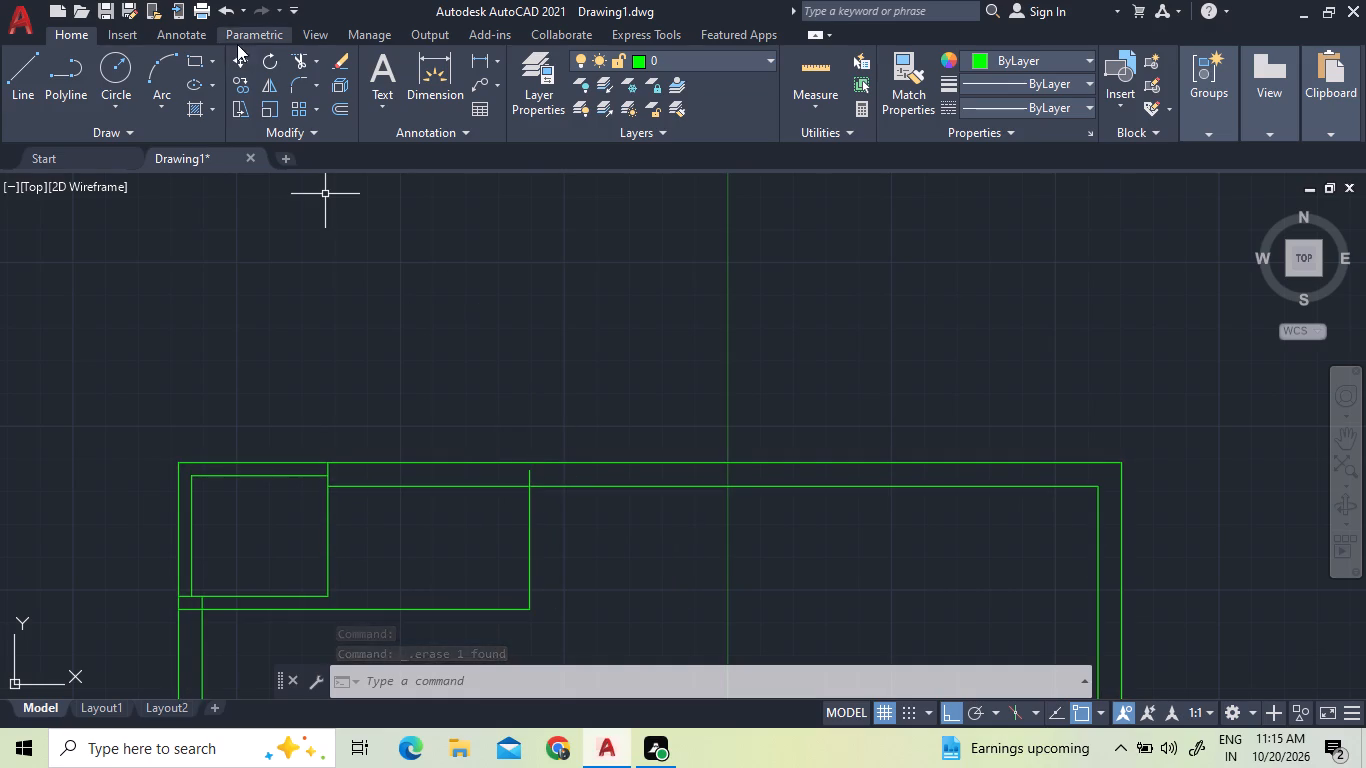
# Trim the stub of the second room's right line that projects above the inner line of the top outer wall.
pyautogui.click(304, 65)
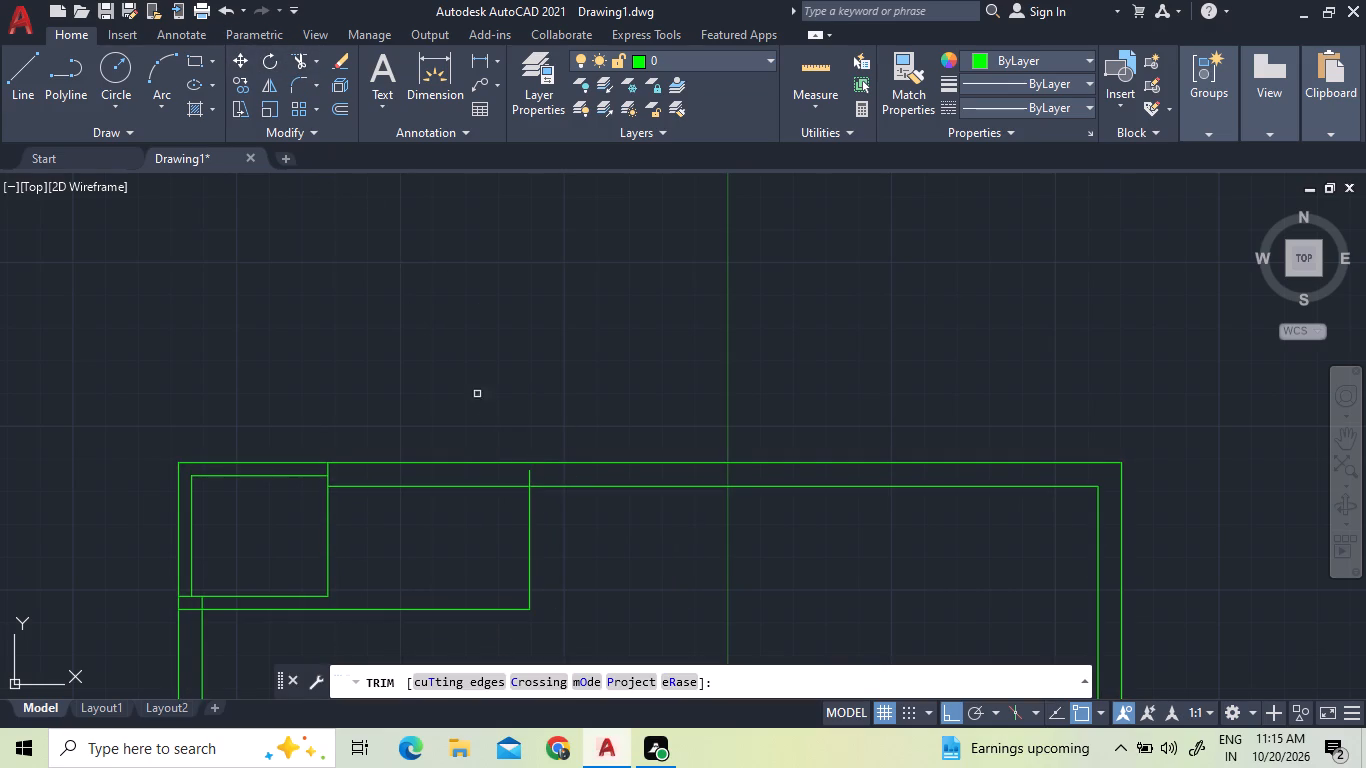
pyautogui.click(531, 478)
pyautogui.rightClick(510, 402)
pyautogui.click(520, 412)
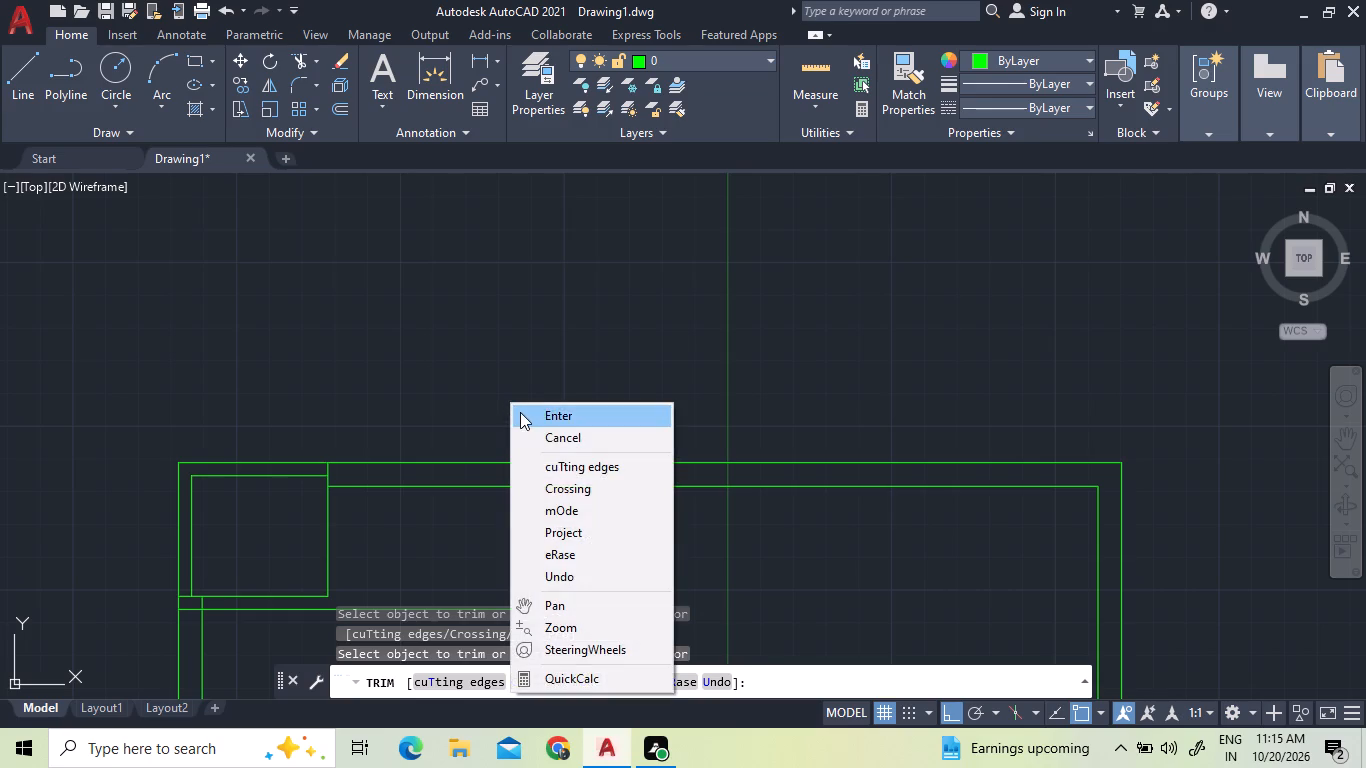
# Offset the second room's right line and bottom line 5" inward to form its partition walls.
pyautogui.click(342, 114)
pyautogui.press('Return')
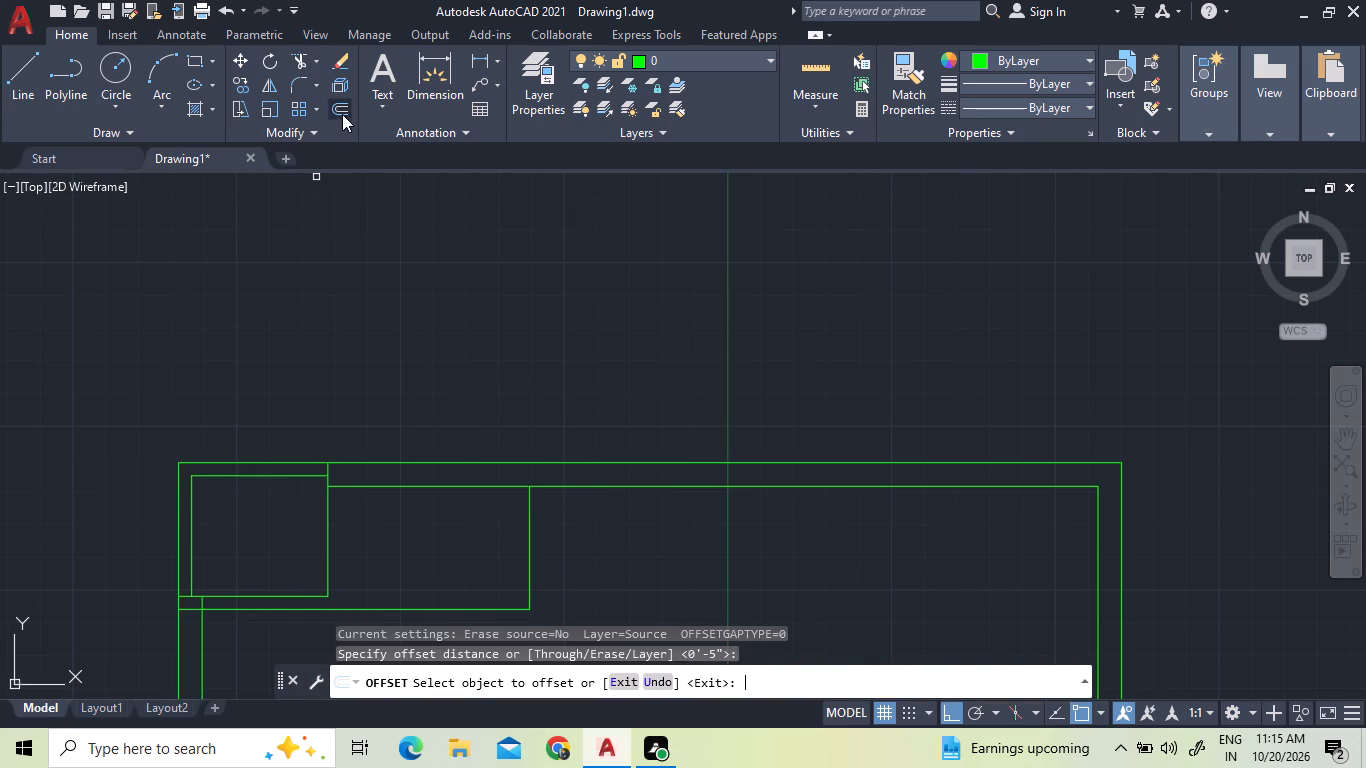
pyautogui.click(531, 585)
pyautogui.click(487, 580)
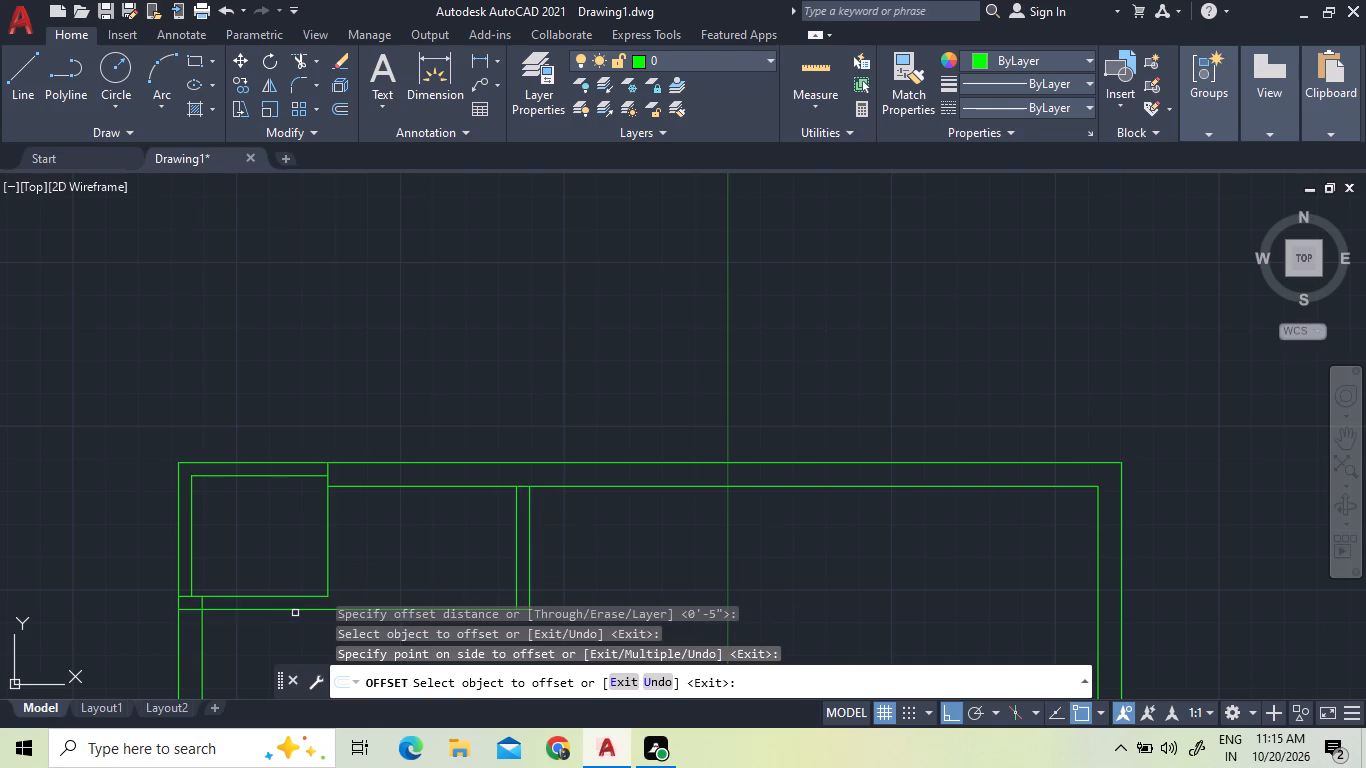
pyautogui.scroll(-3, 416, 579)
pyautogui.scroll(4, 420, 607)
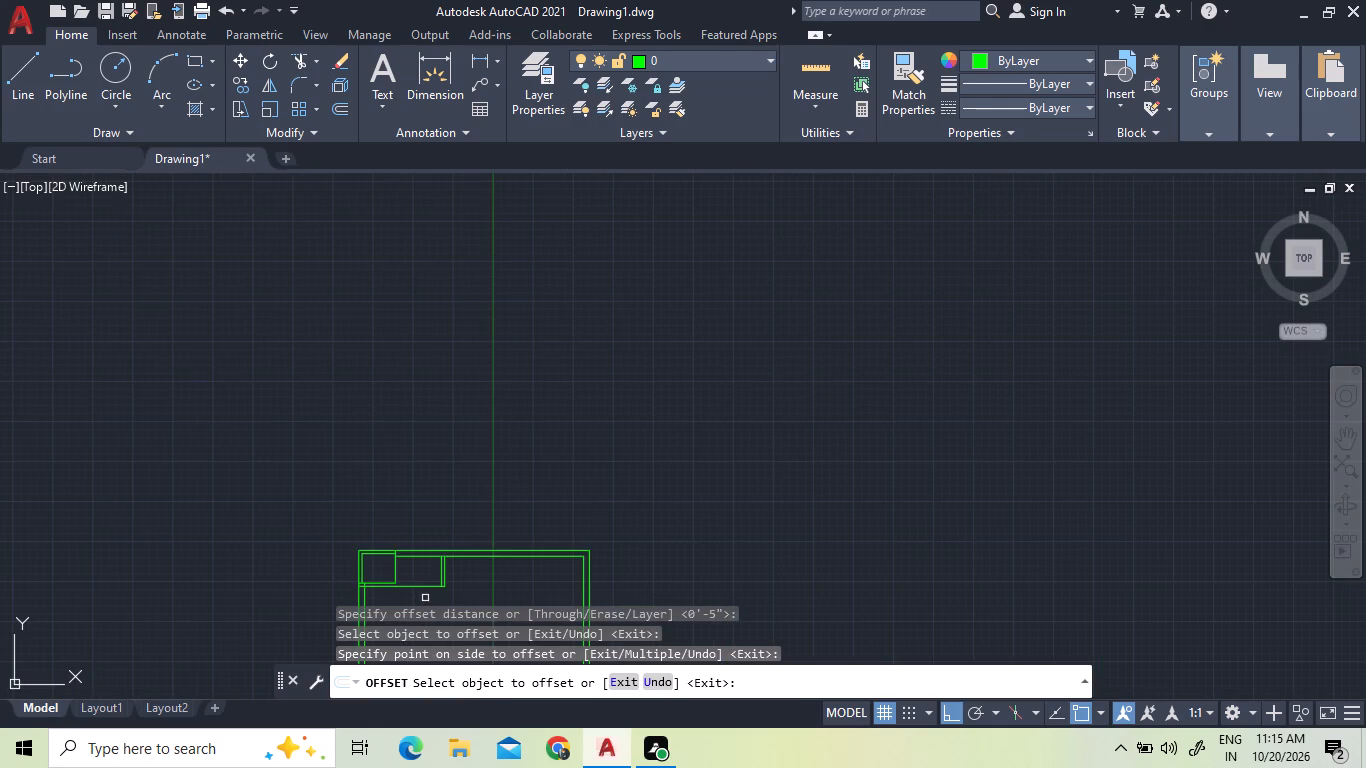
pyautogui.scroll(1, 427, 598)
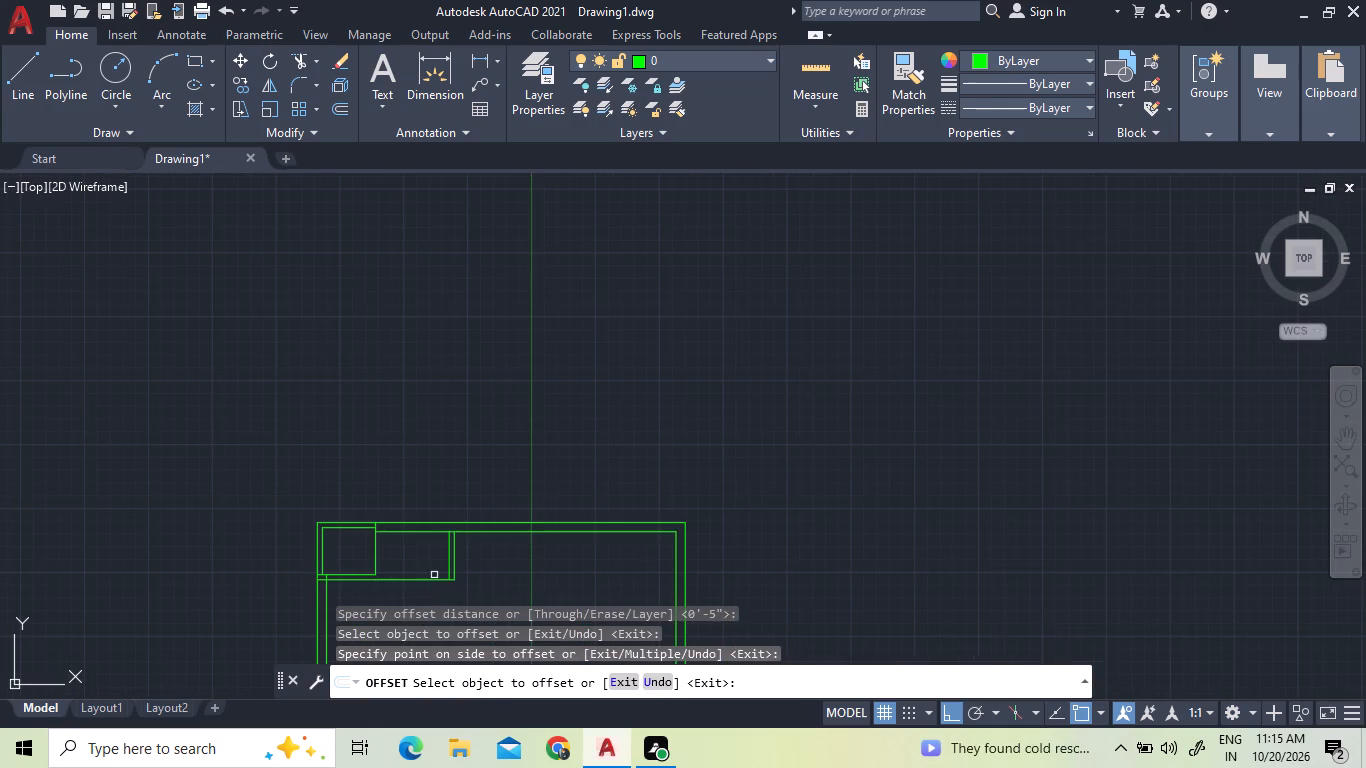
pyautogui.scroll(-3, 434, 575)
pyautogui.scroll(4, 424, 589)
pyautogui.scroll(3, 481, 529)
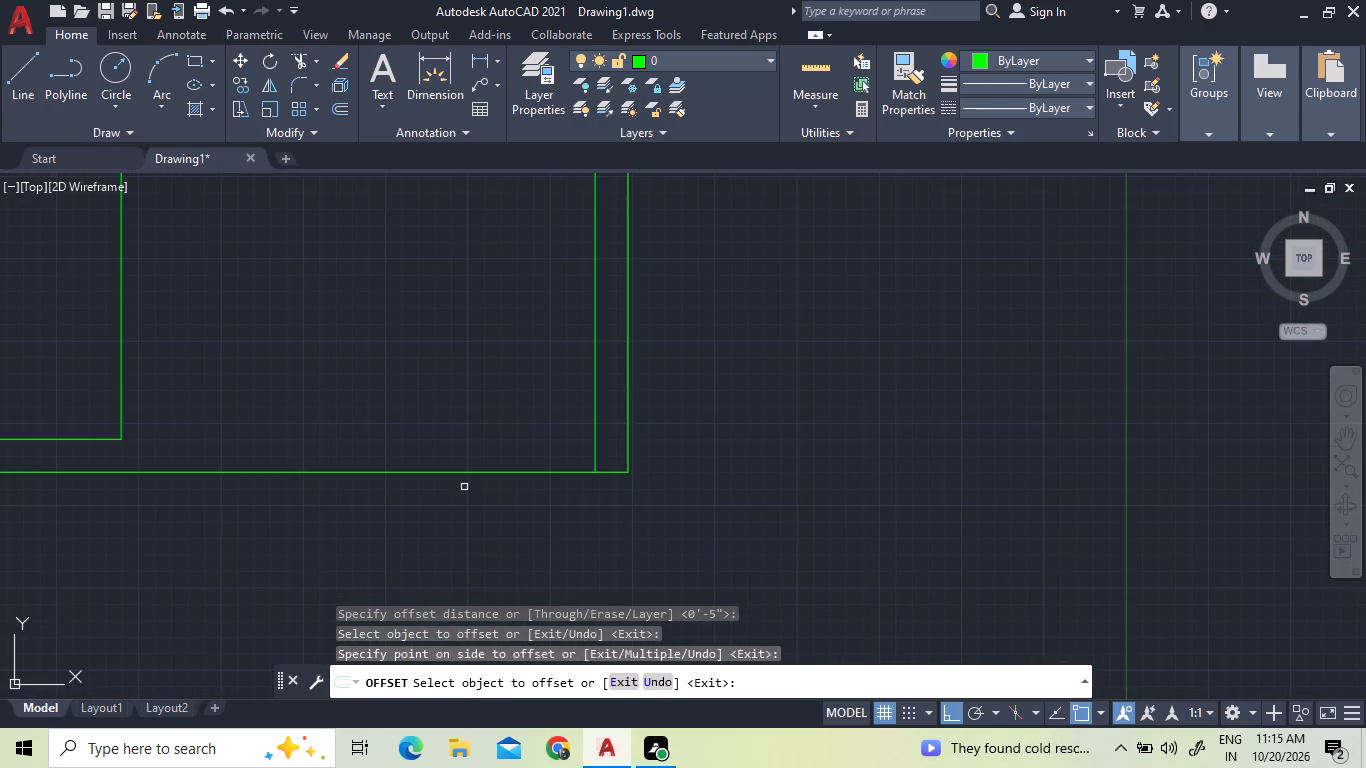
pyautogui.click(465, 474)
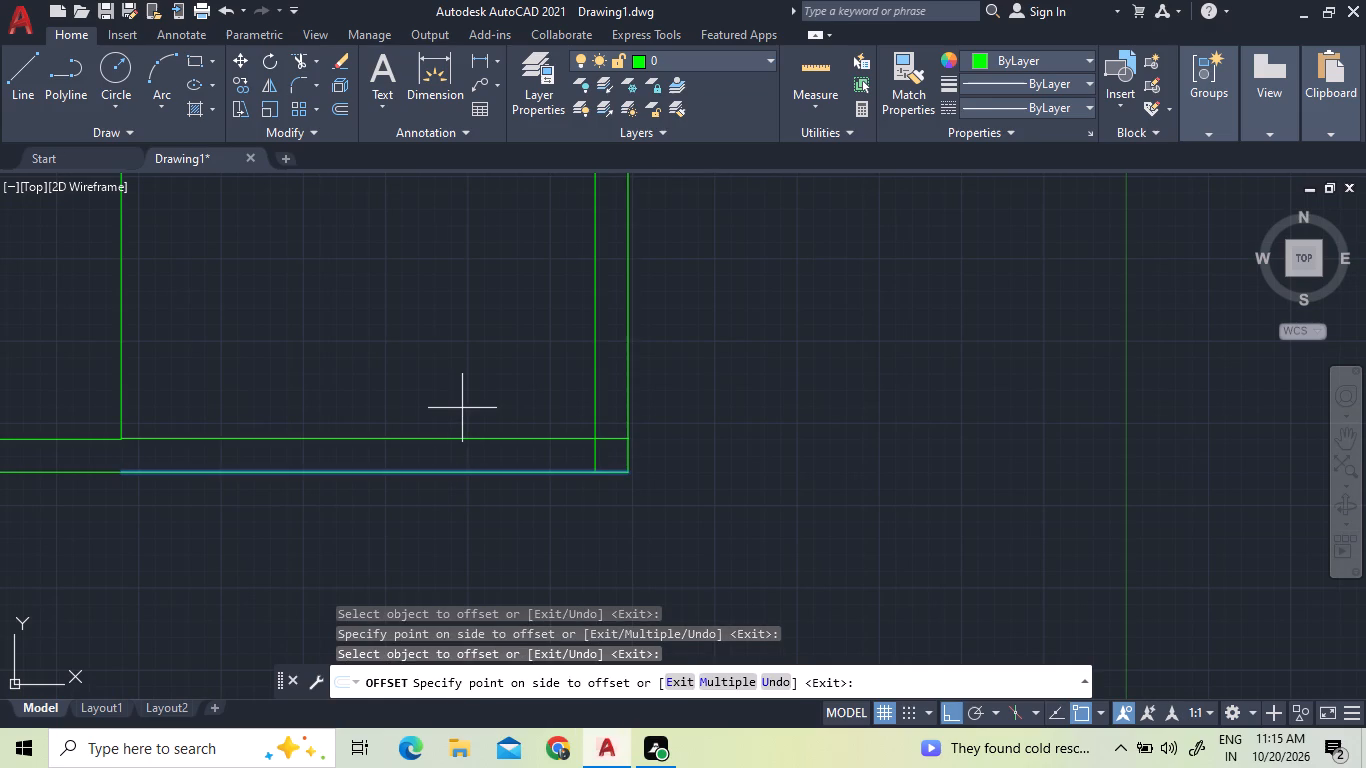
pyautogui.click(462, 408)
pyautogui.rightClick(462, 408)
pyautogui.click(485, 412)
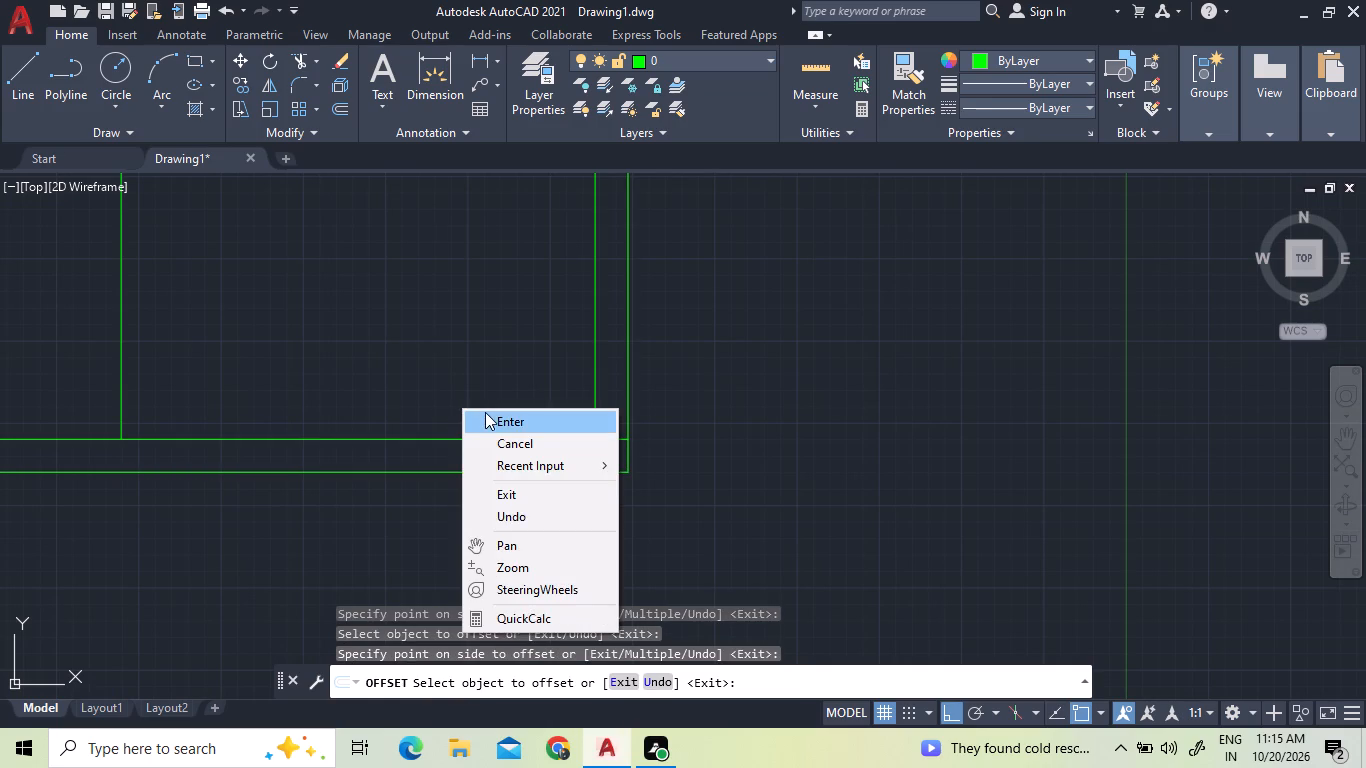
# Offset the small corner room's right line 5" toward the second room to form the partition between them.
pyautogui.click(340, 110)
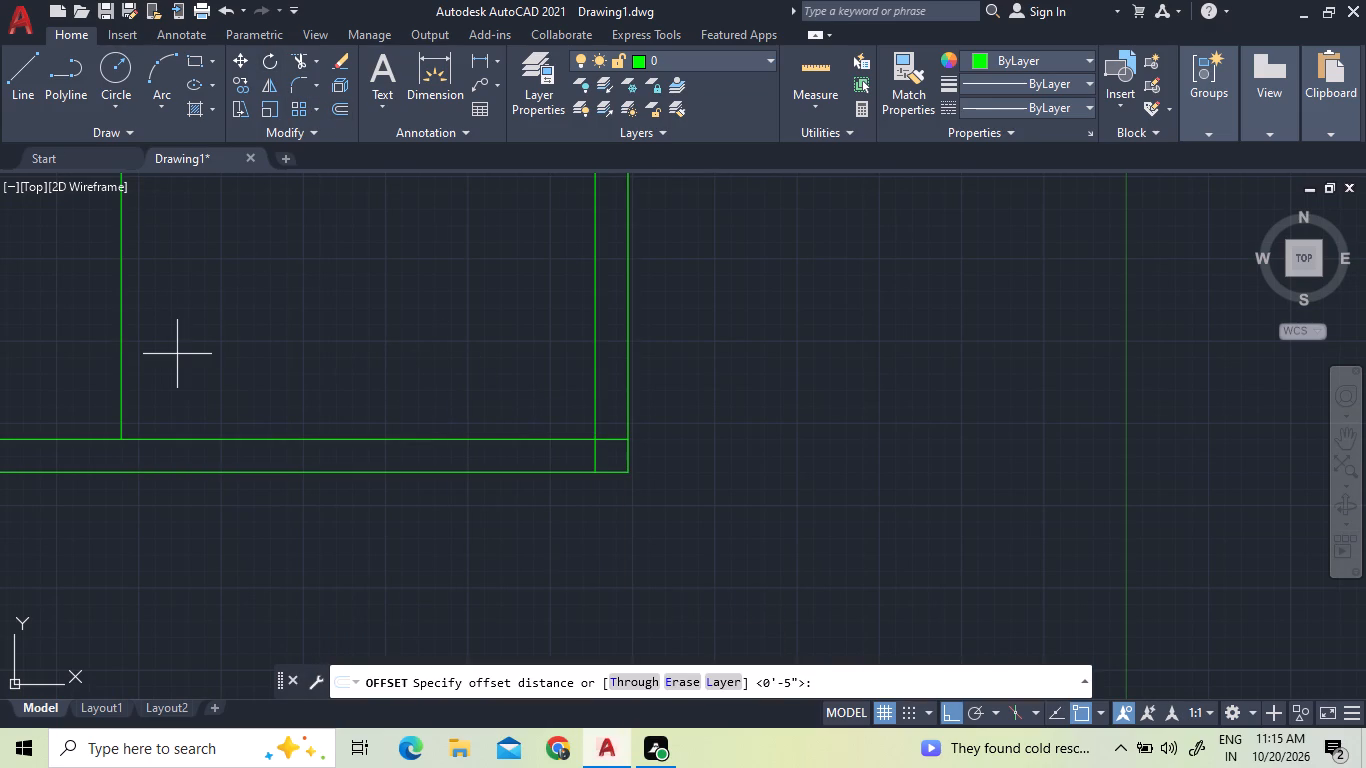
pyautogui.press('Return')
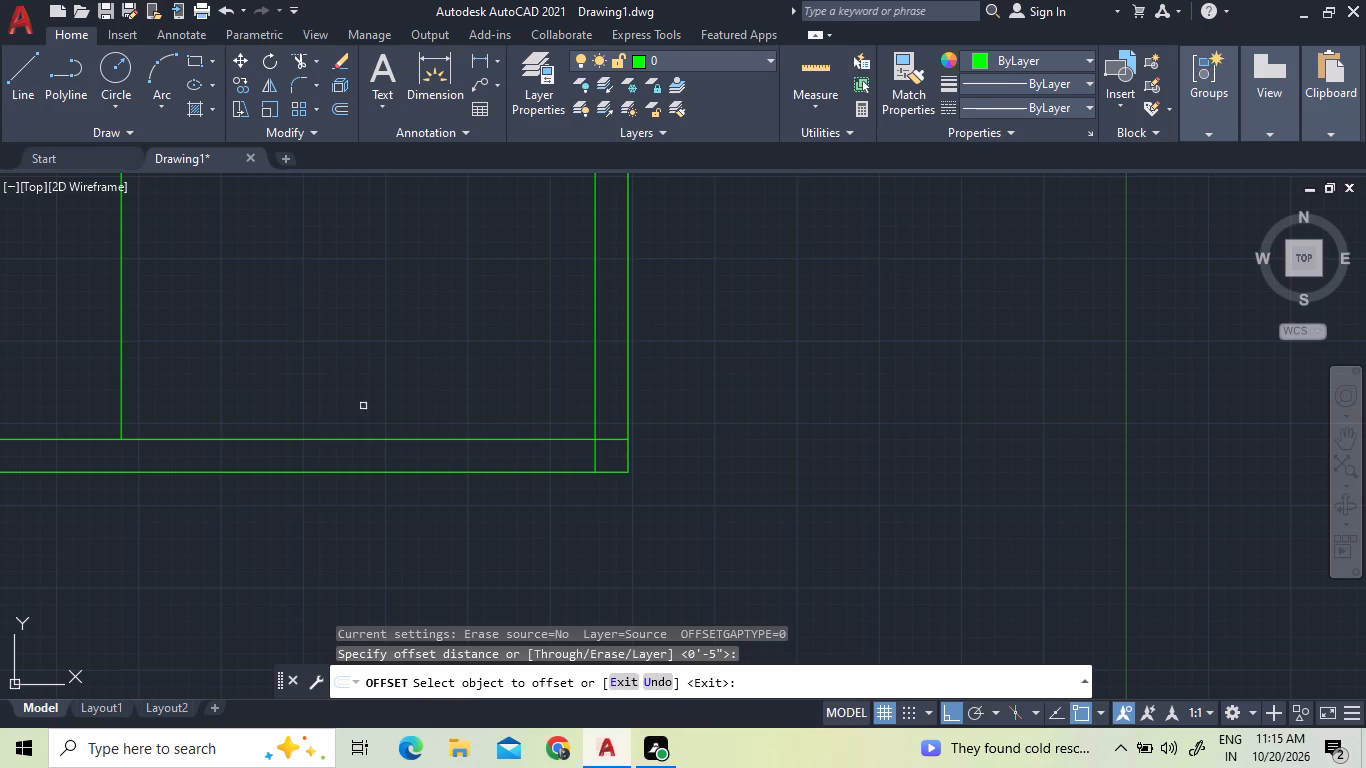
pyautogui.click(123, 358)
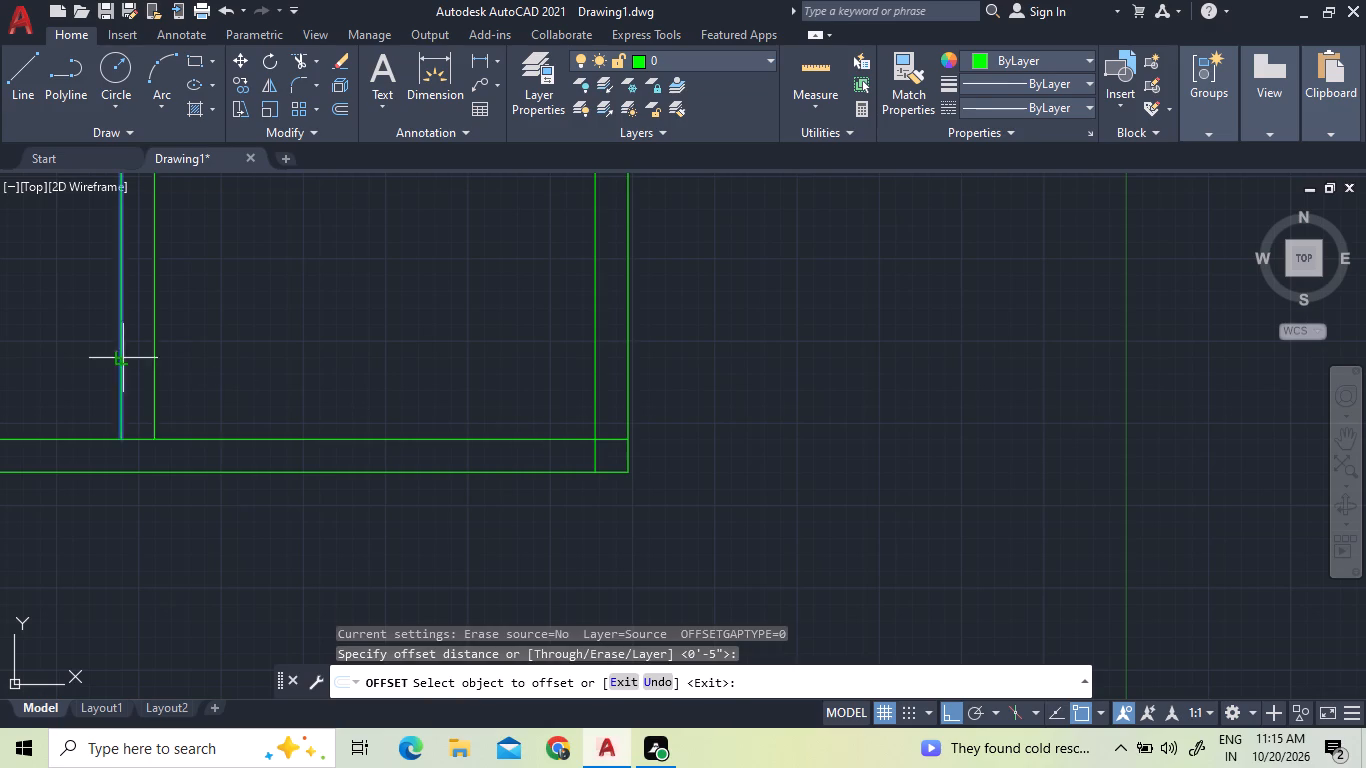
pyautogui.click(165, 380)
pyautogui.scroll(-3, 248, 483)
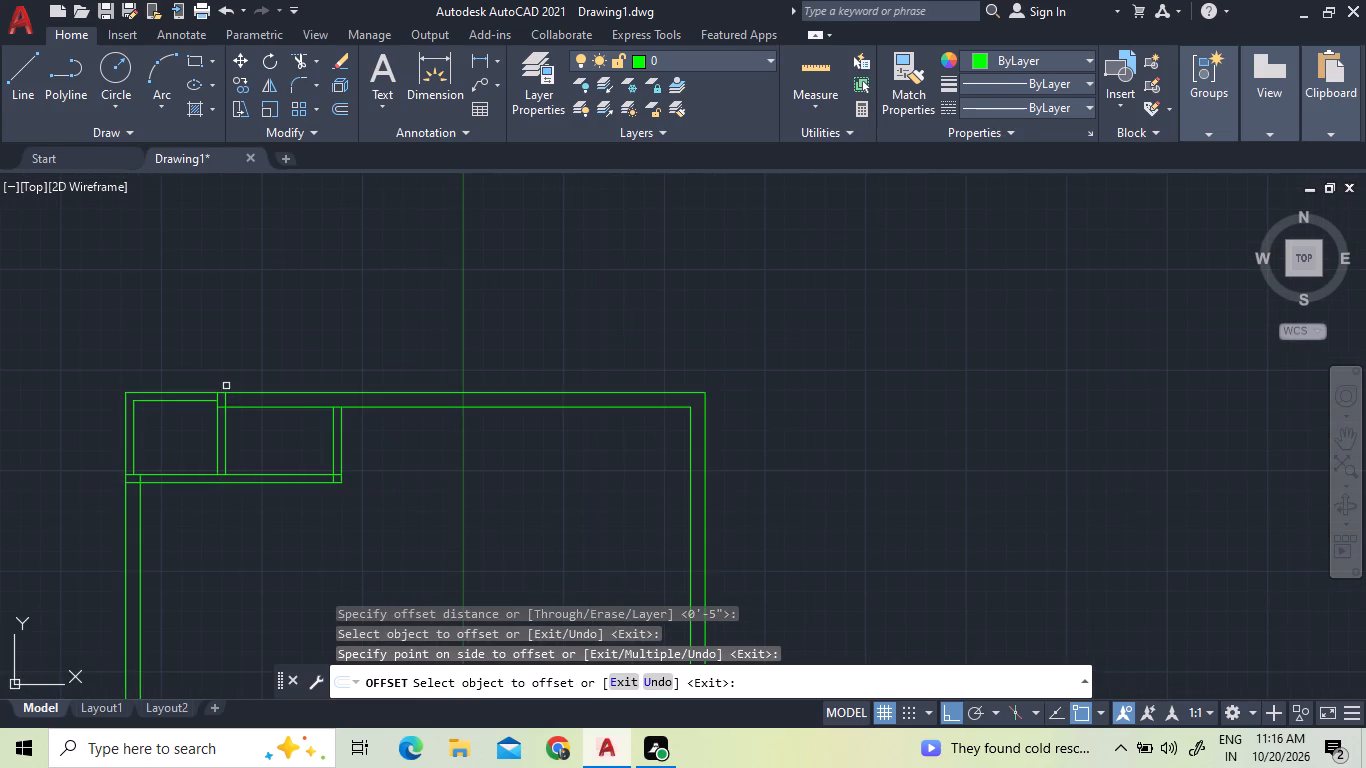
pyautogui.scroll(3, 226, 386)
pyautogui.rightClick(252, 344)
pyautogui.click(286, 348)
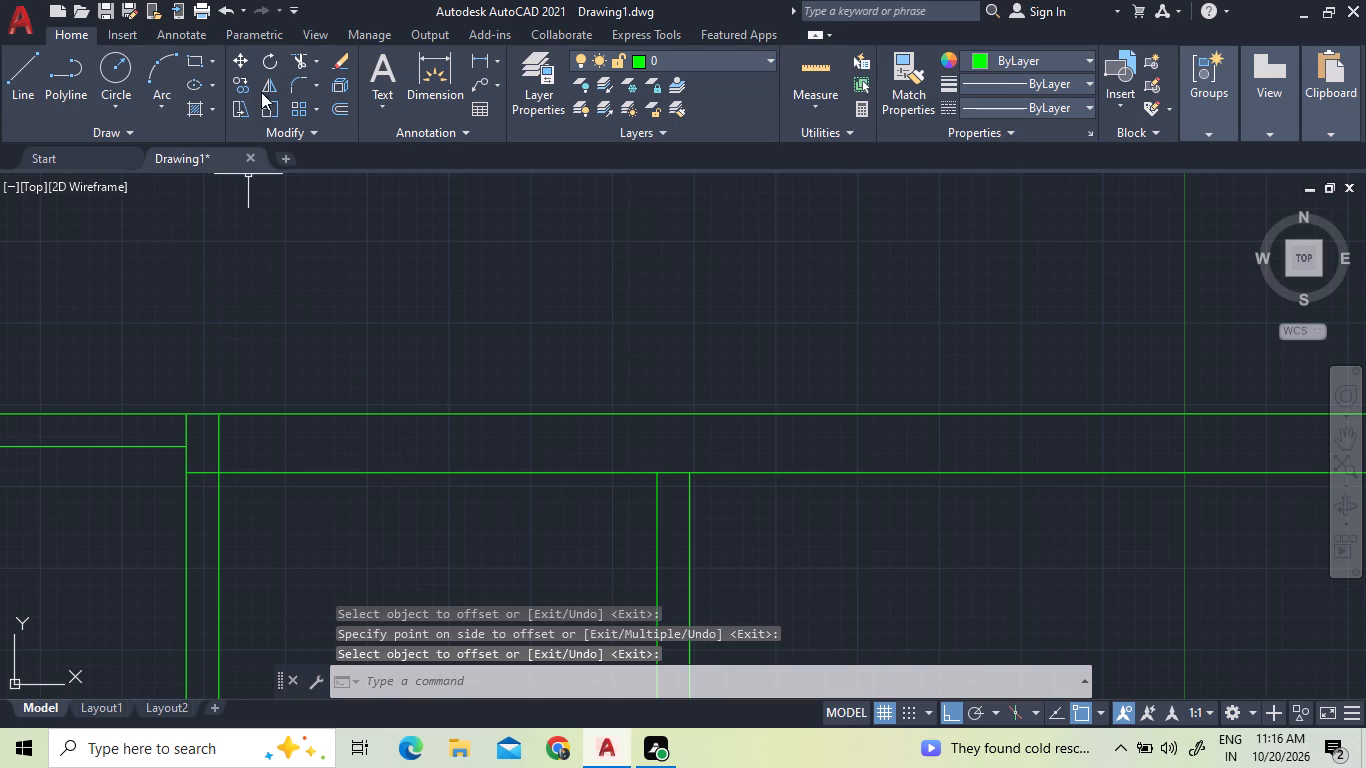
# Trim the overlapping line pieces where the second room's partitions meet the top wall, each other and the small room's partition.
pyautogui.click(295, 58)
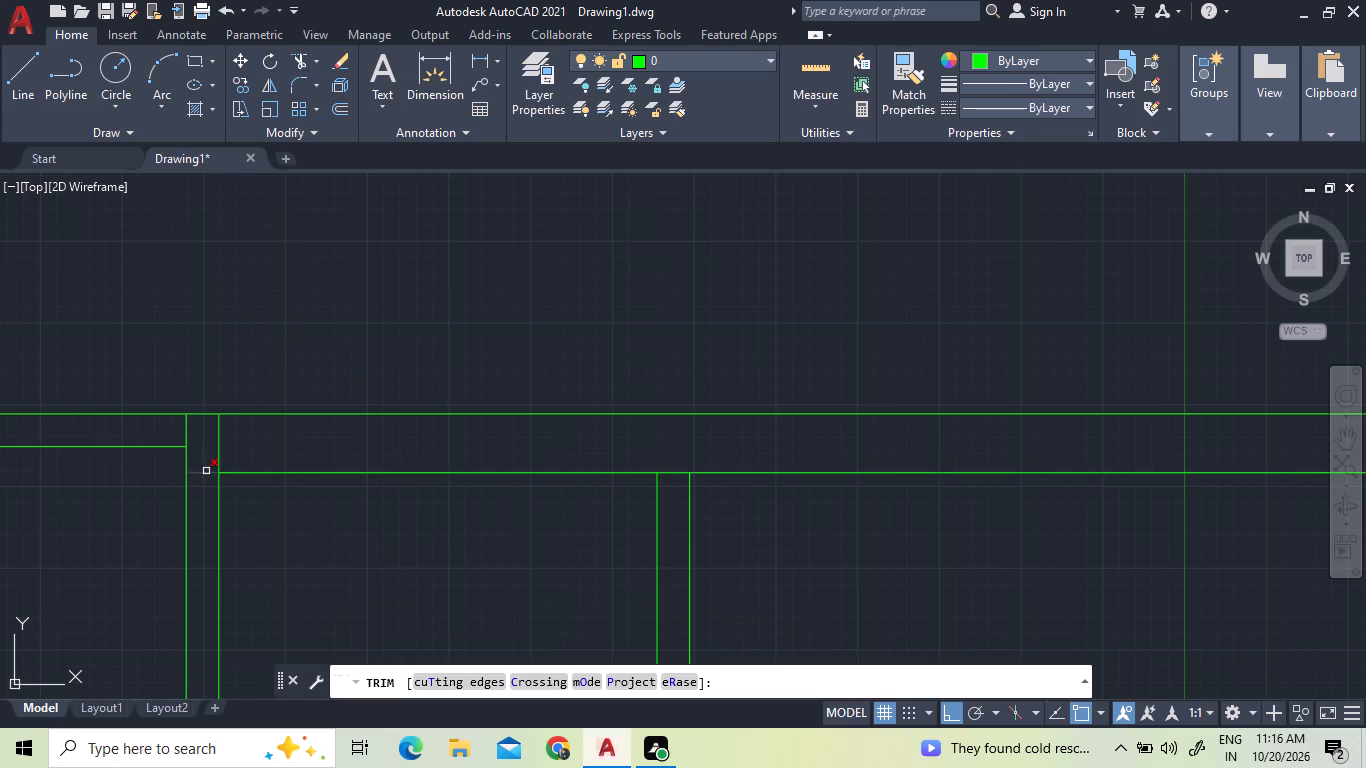
pyautogui.click(206, 471)
pyautogui.click(218, 443)
pyautogui.scroll(-4, 224, 442)
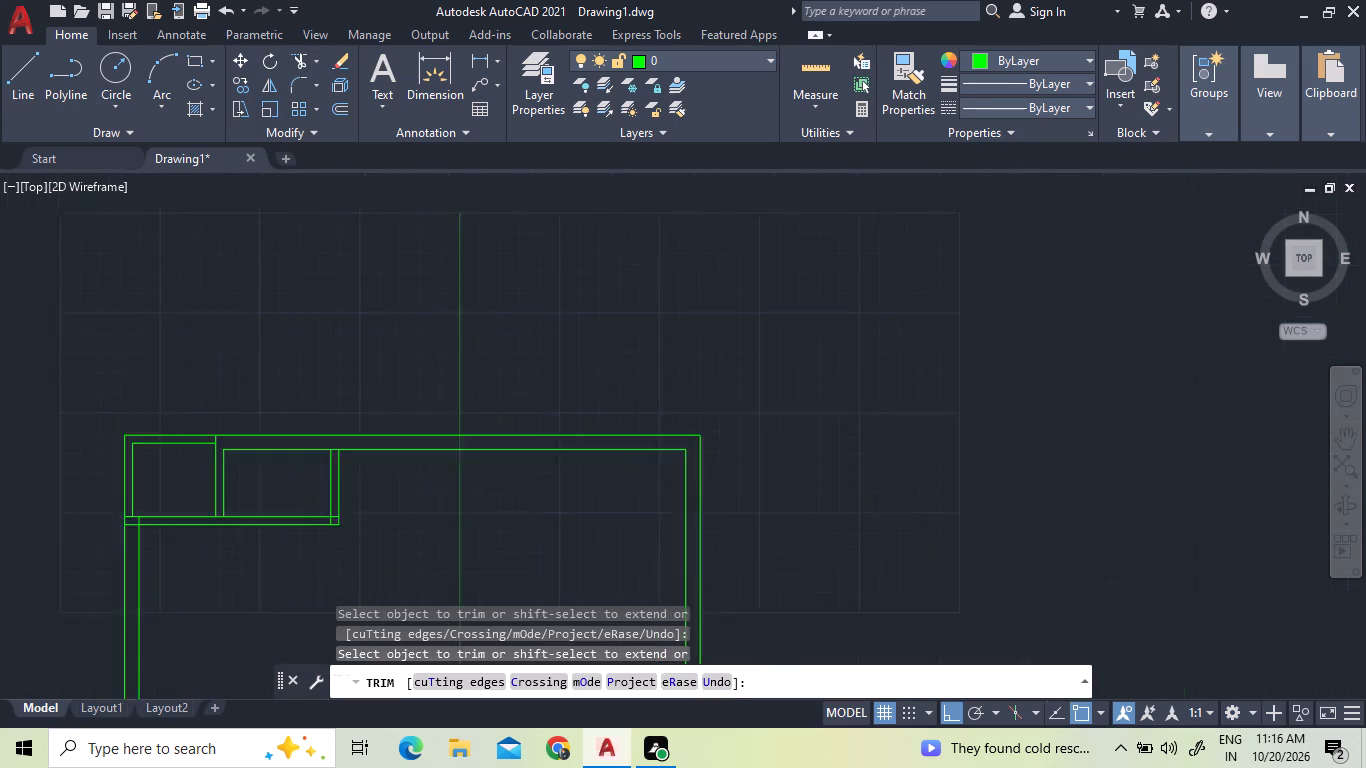
pyautogui.scroll(3, 299, 470)
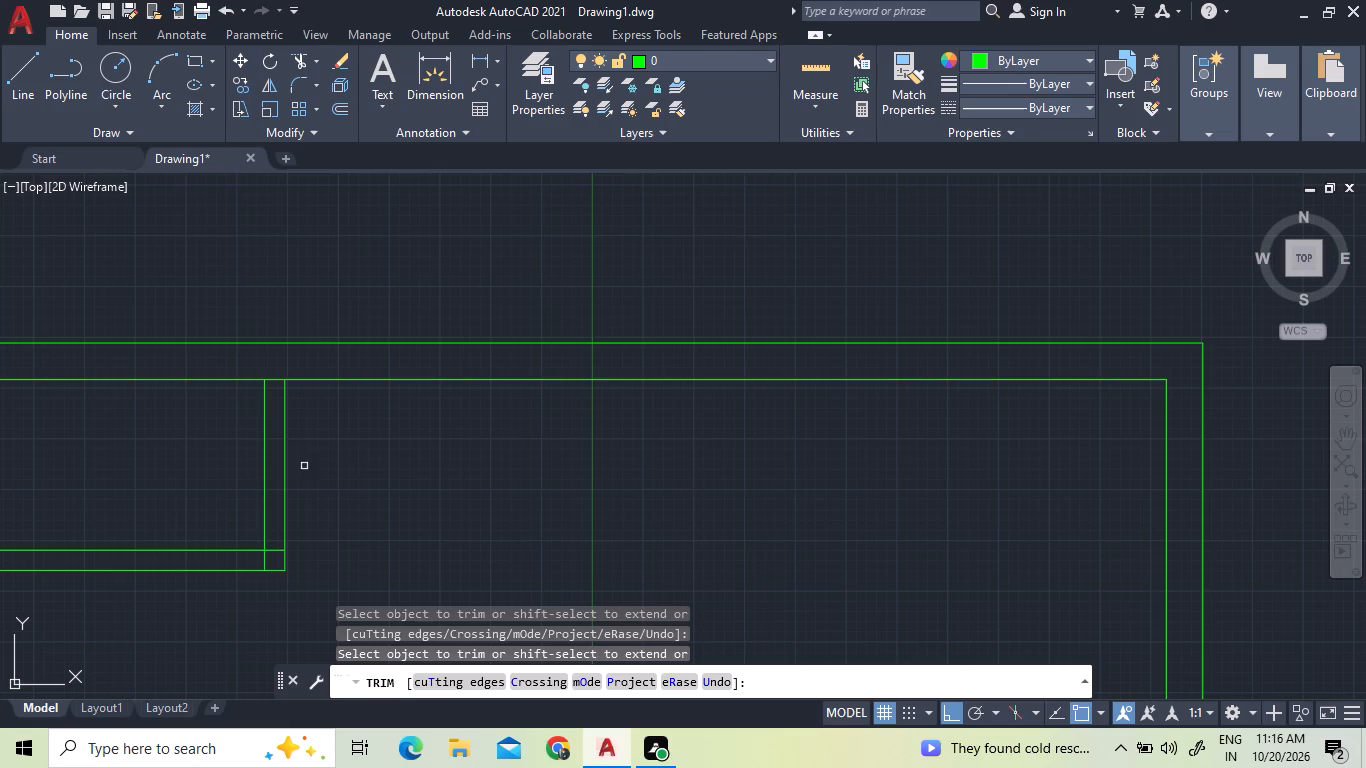
pyautogui.click(274, 379)
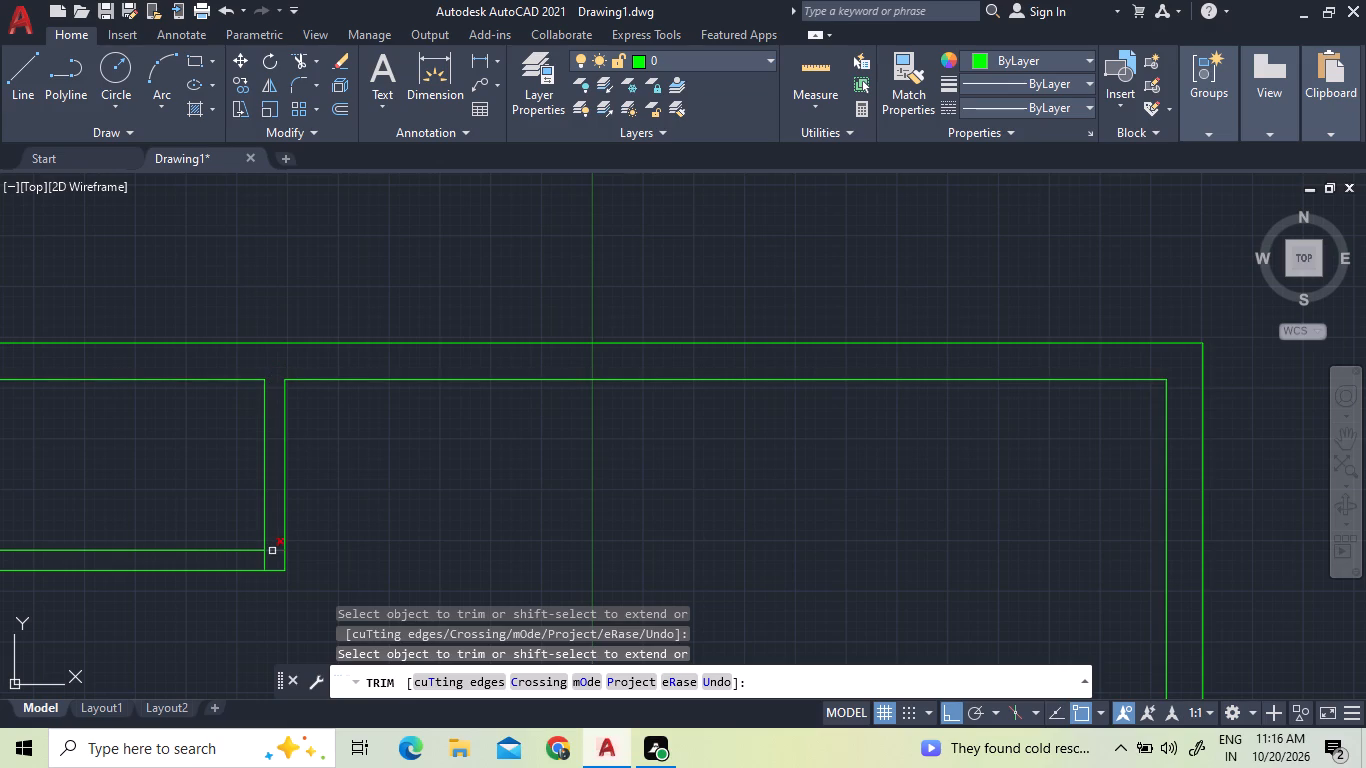
pyautogui.click(272, 551)
pyautogui.click(264, 554)
pyautogui.scroll(-4, 136, 448)
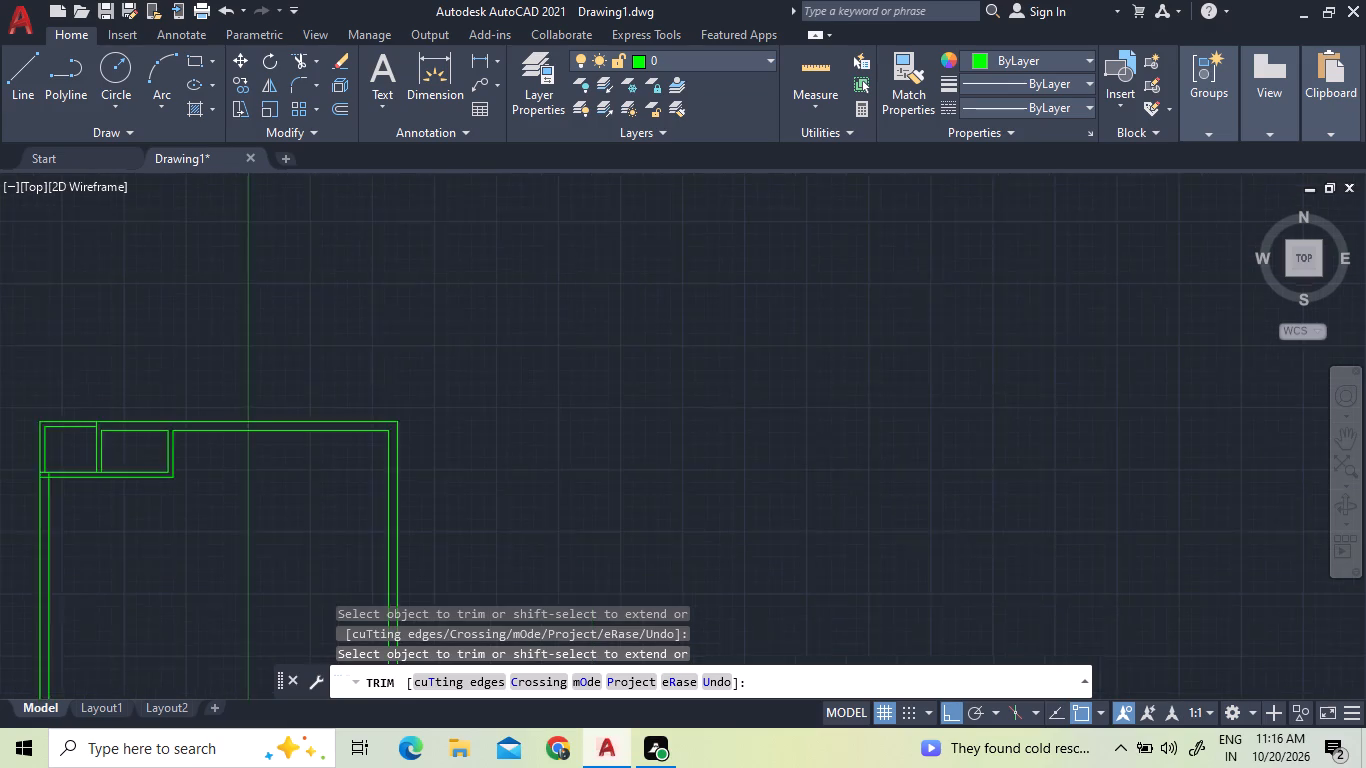
pyautogui.scroll(5, 103, 472)
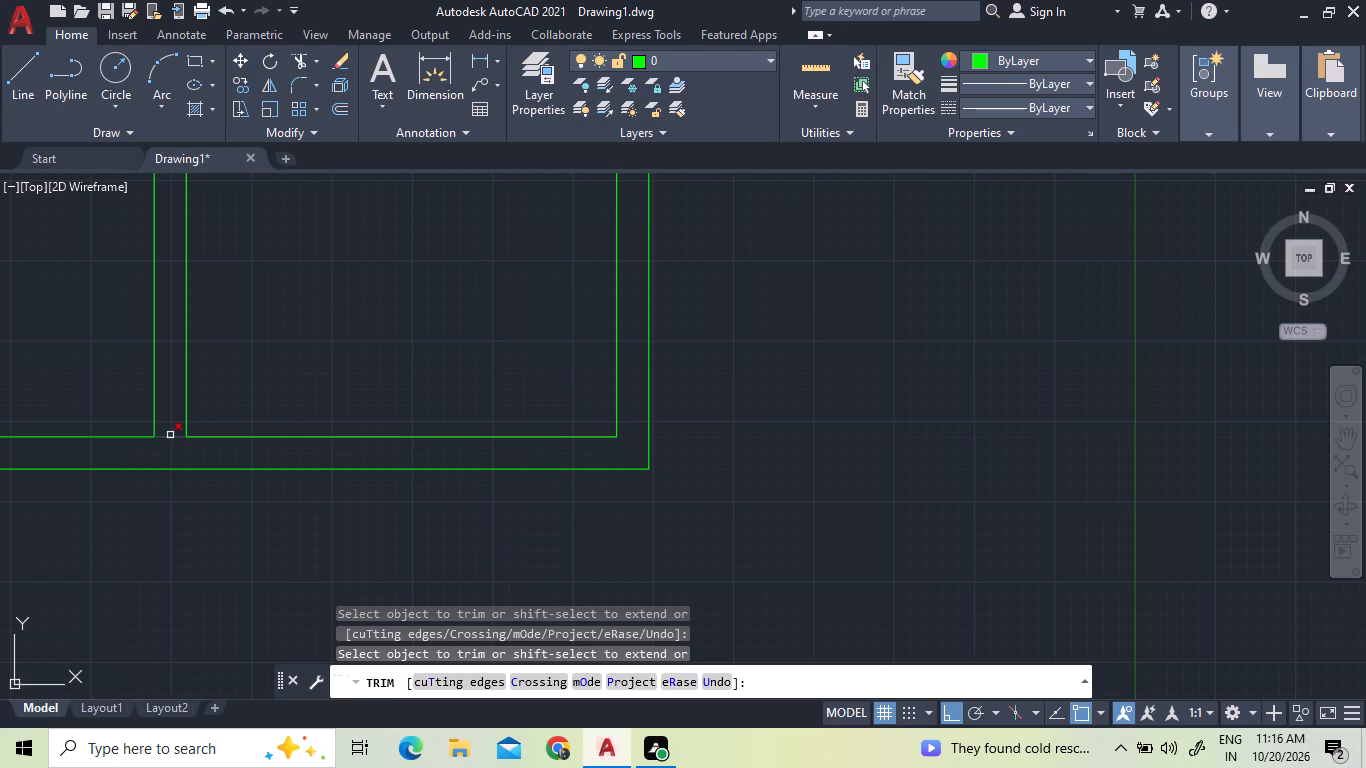
pyautogui.click(170, 435)
pyautogui.rightClick(358, 345)
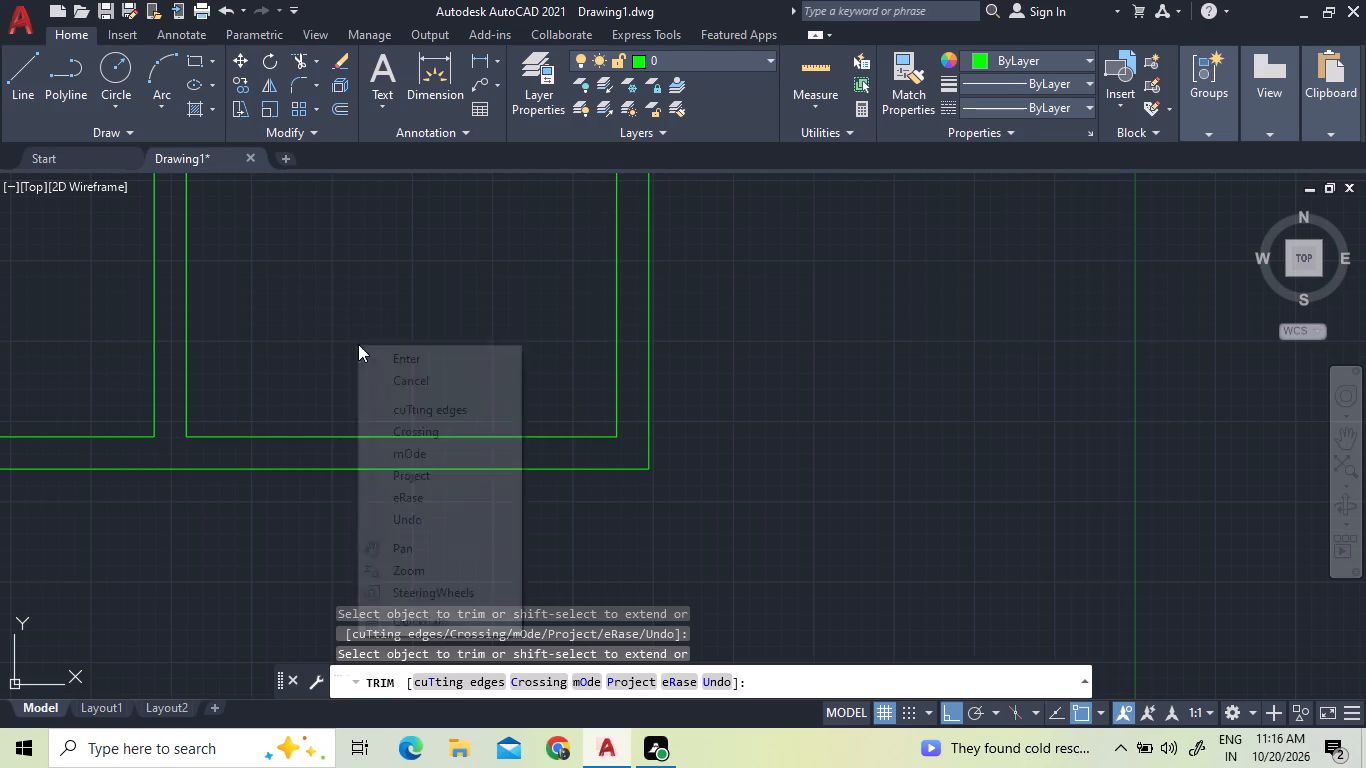
pyautogui.click(395, 358)
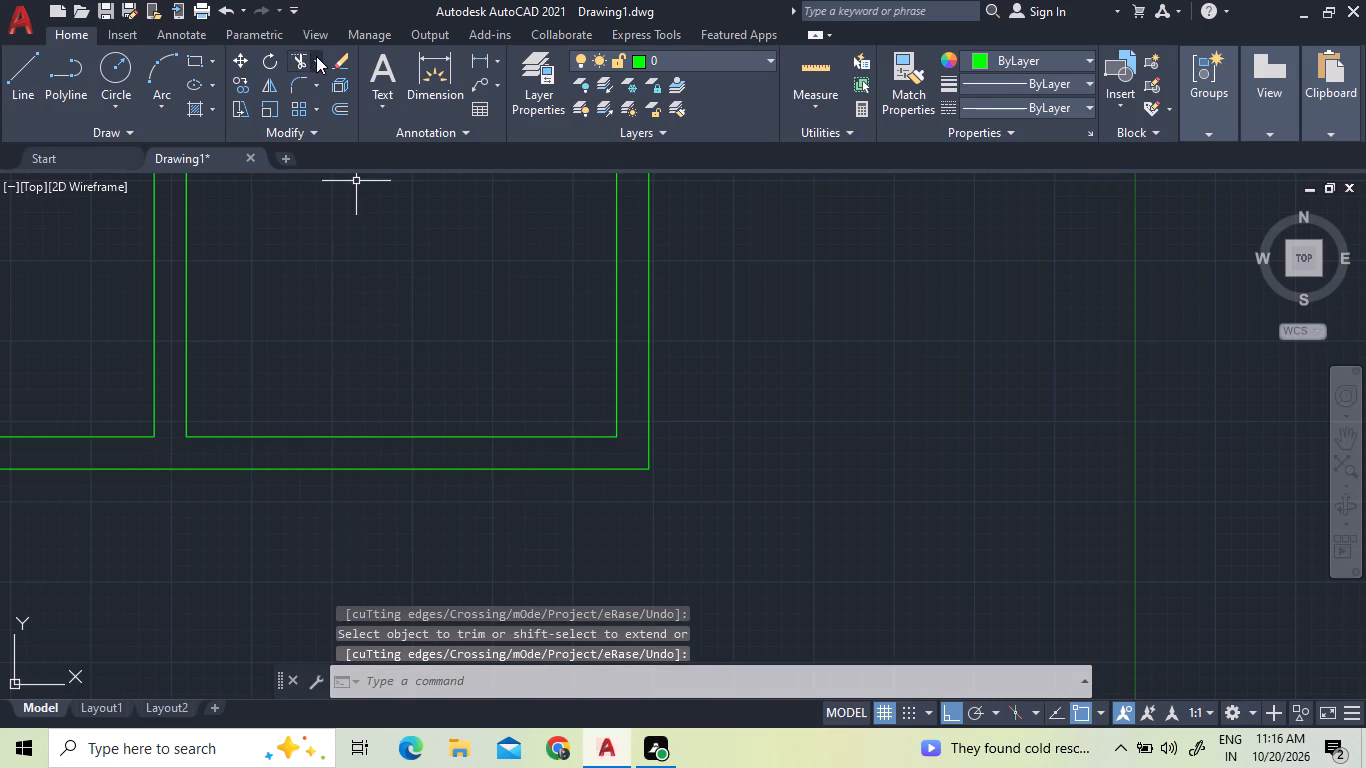
# Extend the small room's right line down to the outer line of the lower partition.
pyautogui.click(320, 56)
pyautogui.click(321, 134)
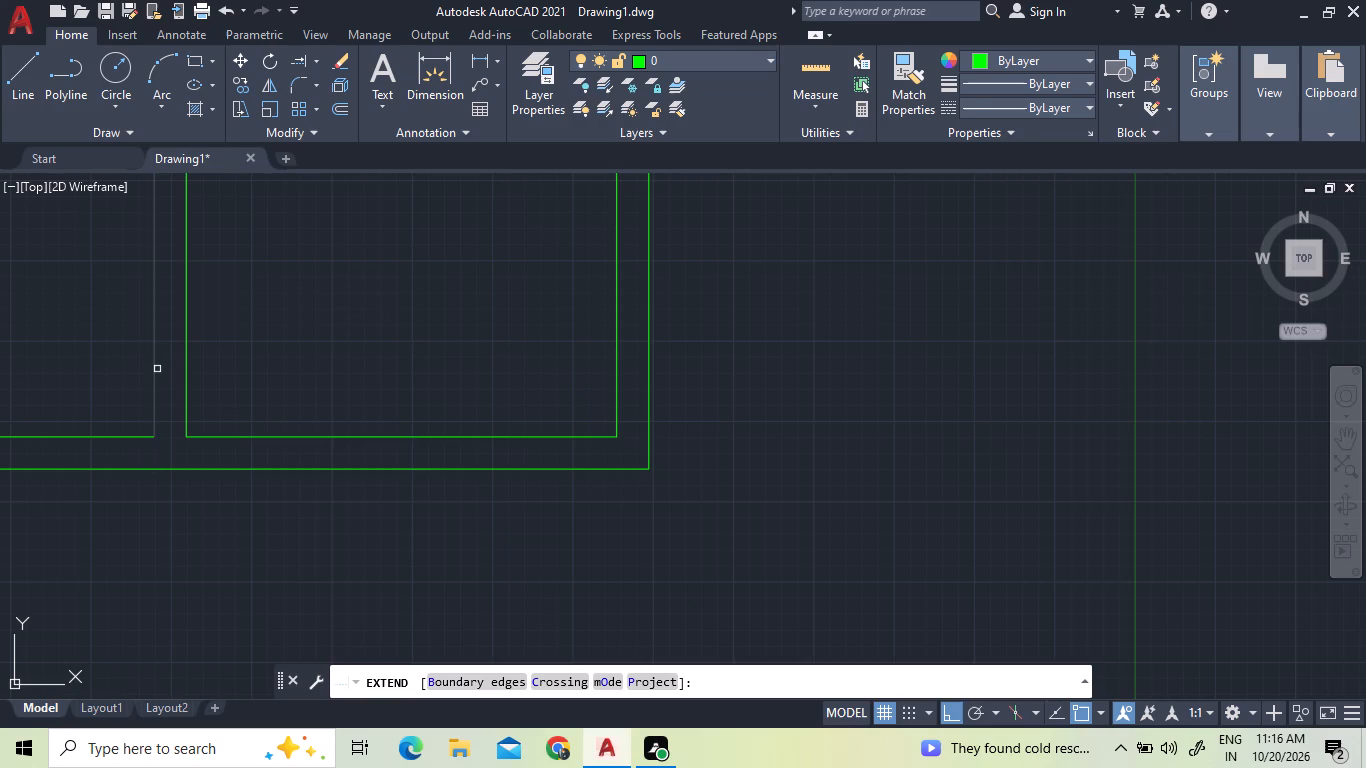
pyautogui.click(157, 369)
pyautogui.click(144, 379)
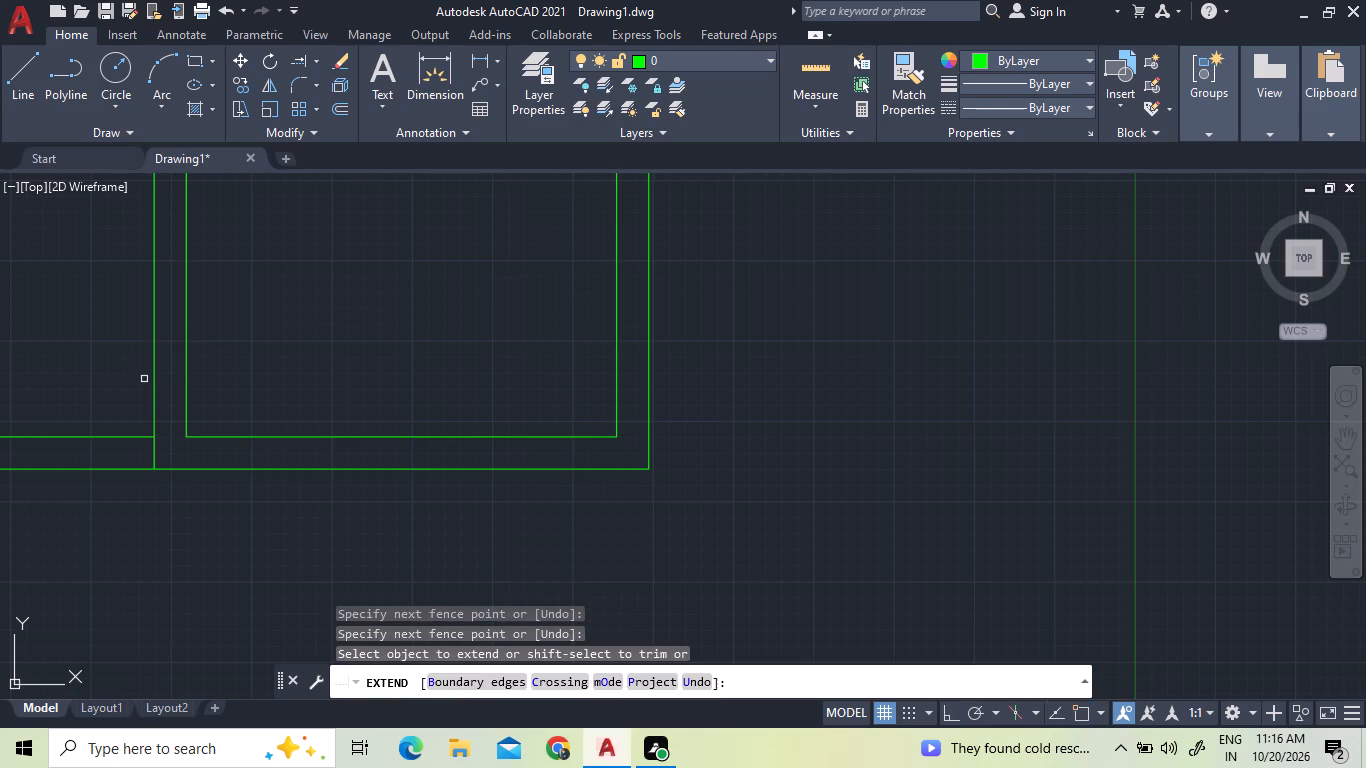
pyautogui.rightClick(220, 340)
pyautogui.click(249, 354)
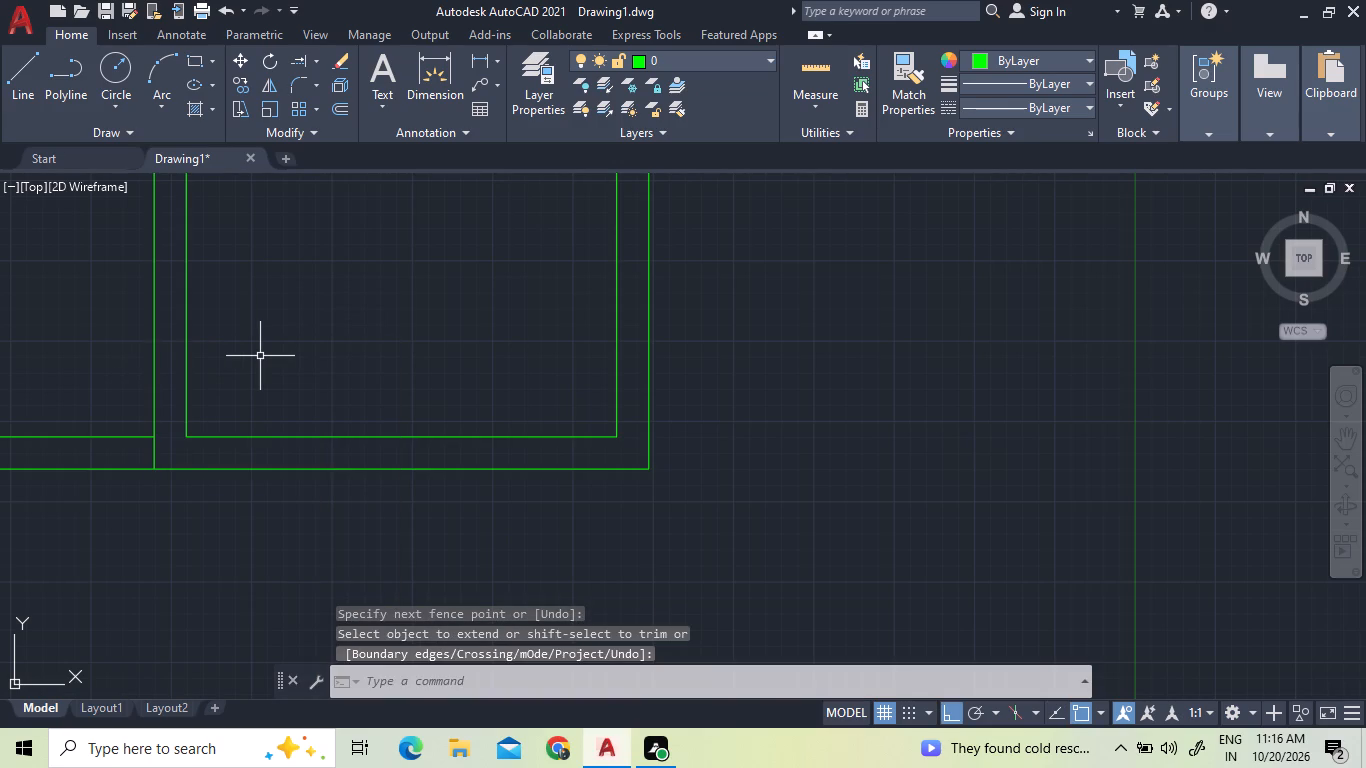
# Trim the piece of the lower partition's outer line that crosses the thickness of the left outer wall.
pyautogui.scroll(-1, 261, 356)
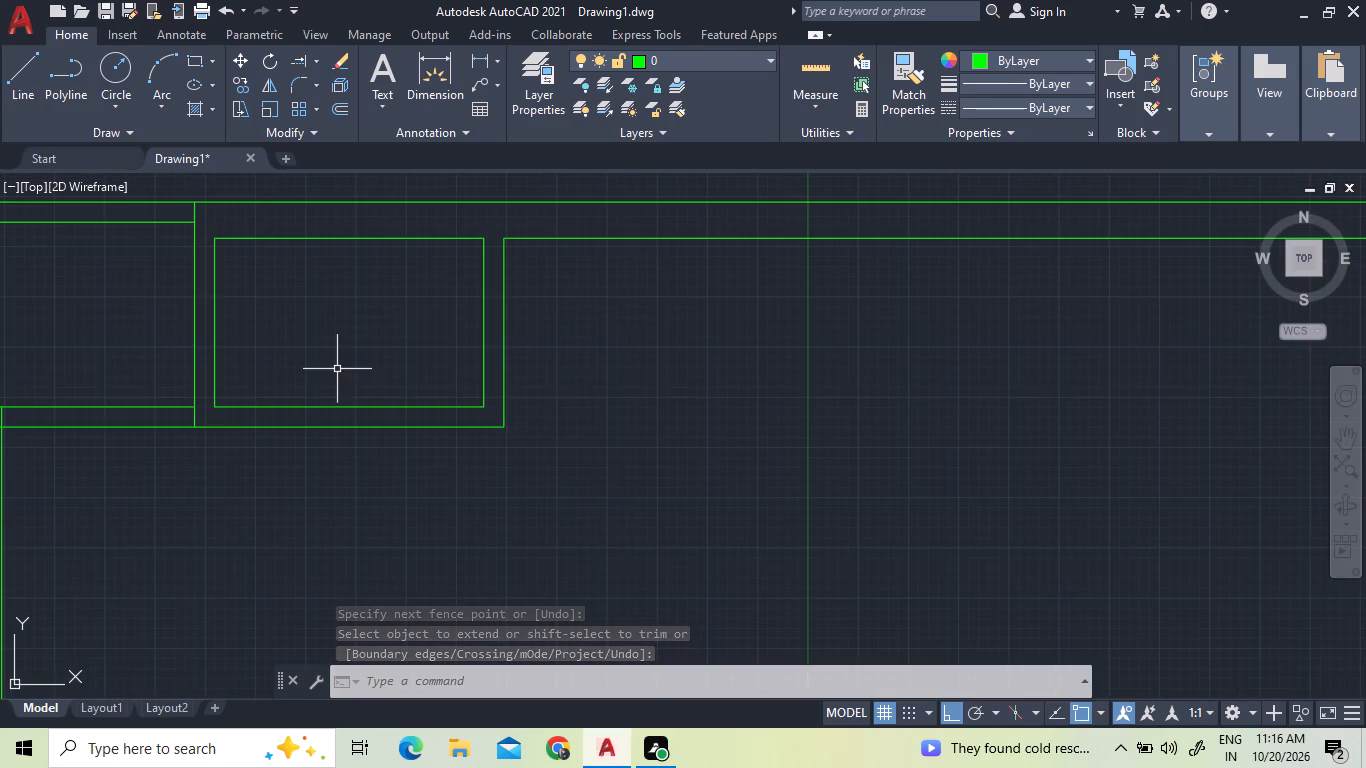
pyautogui.scroll(-1, 569, 372)
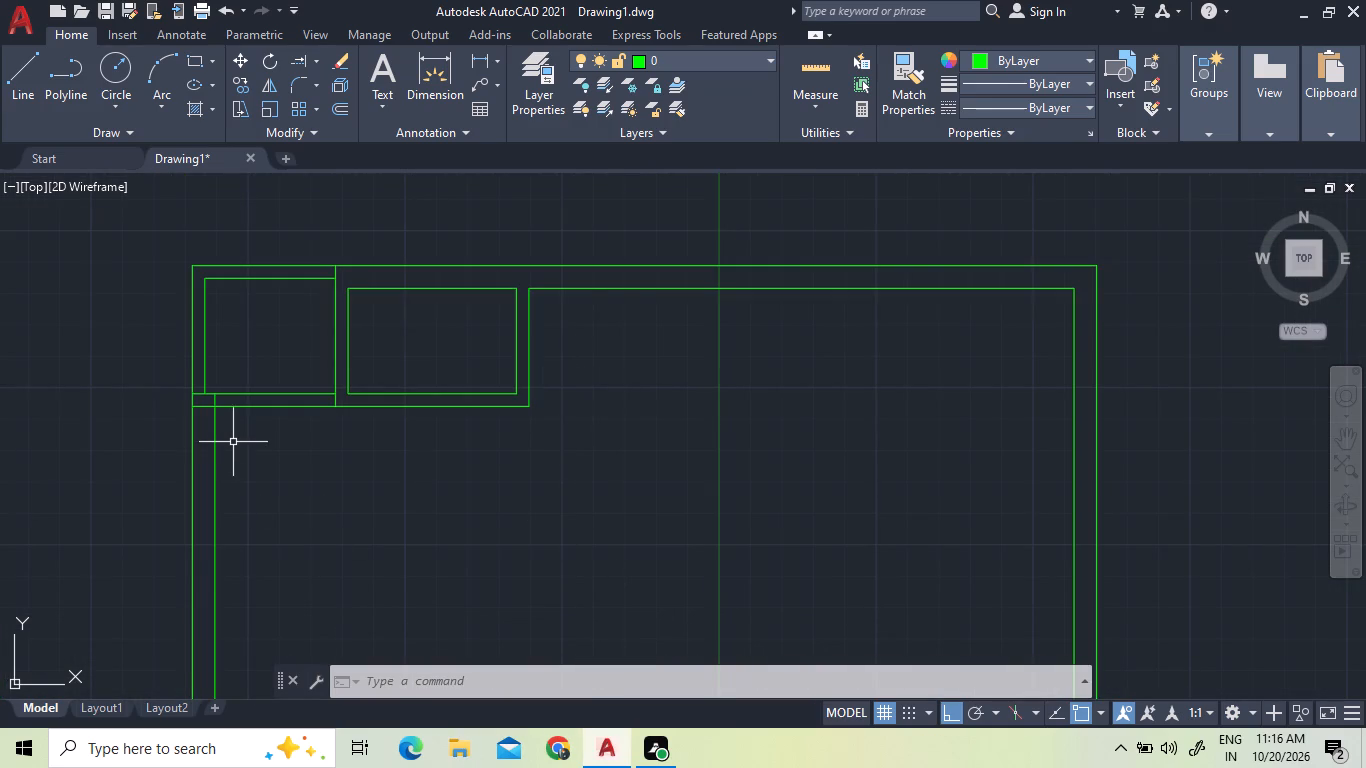
pyautogui.scroll(2, 259, 367)
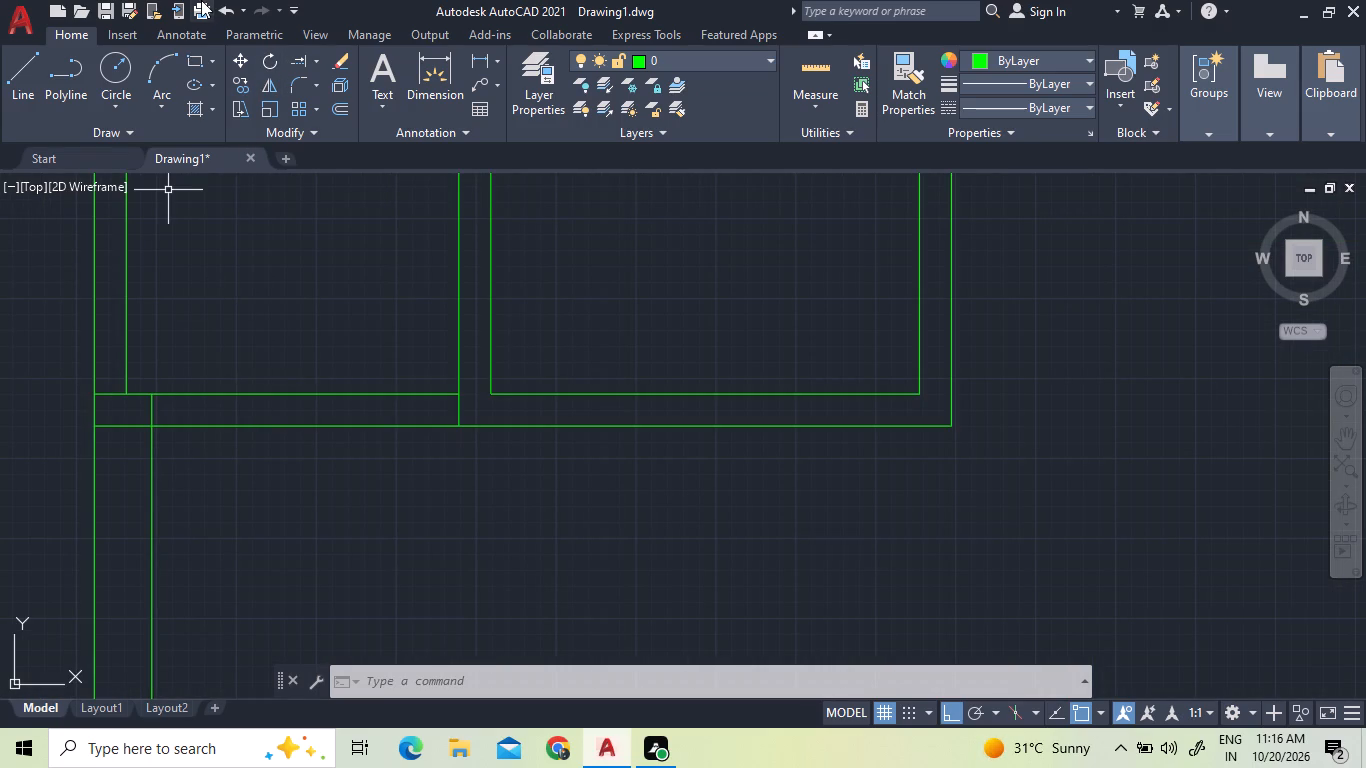
pyautogui.click(320, 62)
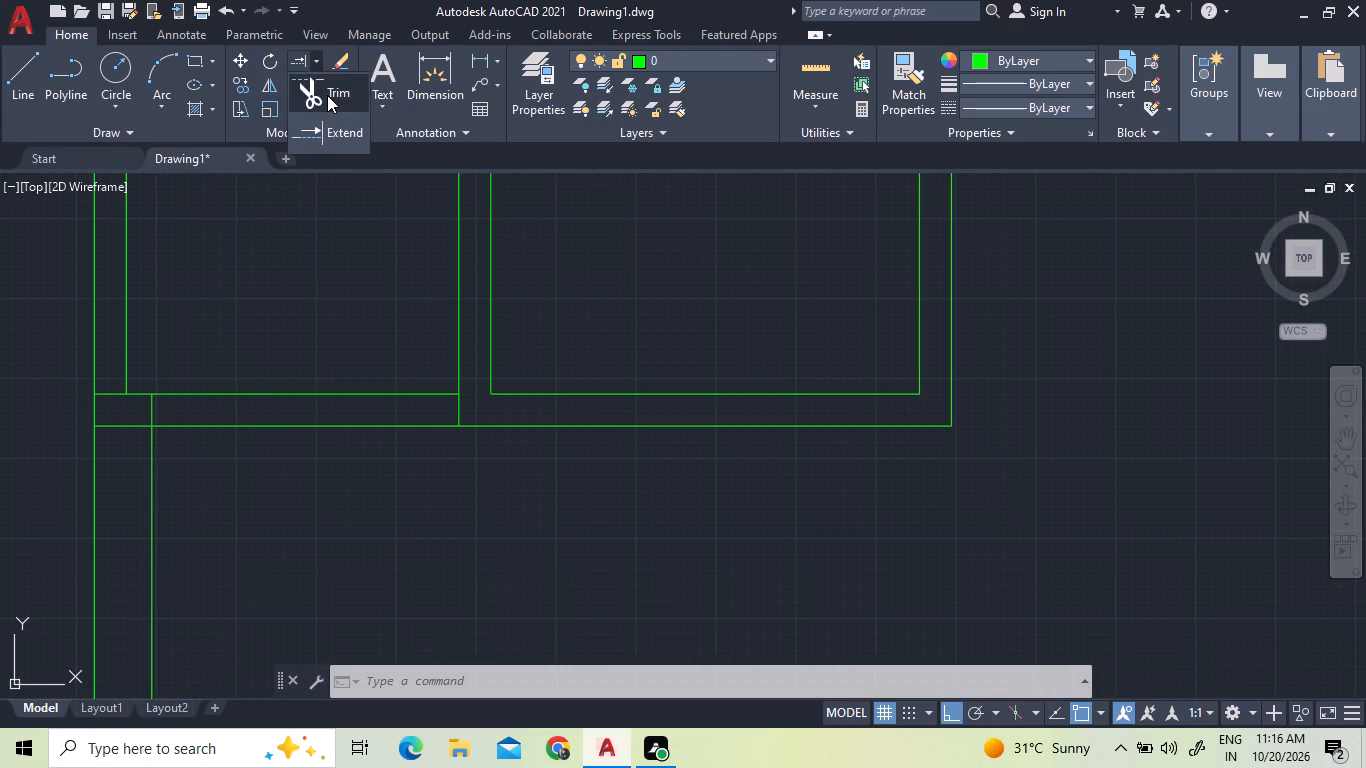
pyautogui.click(328, 97)
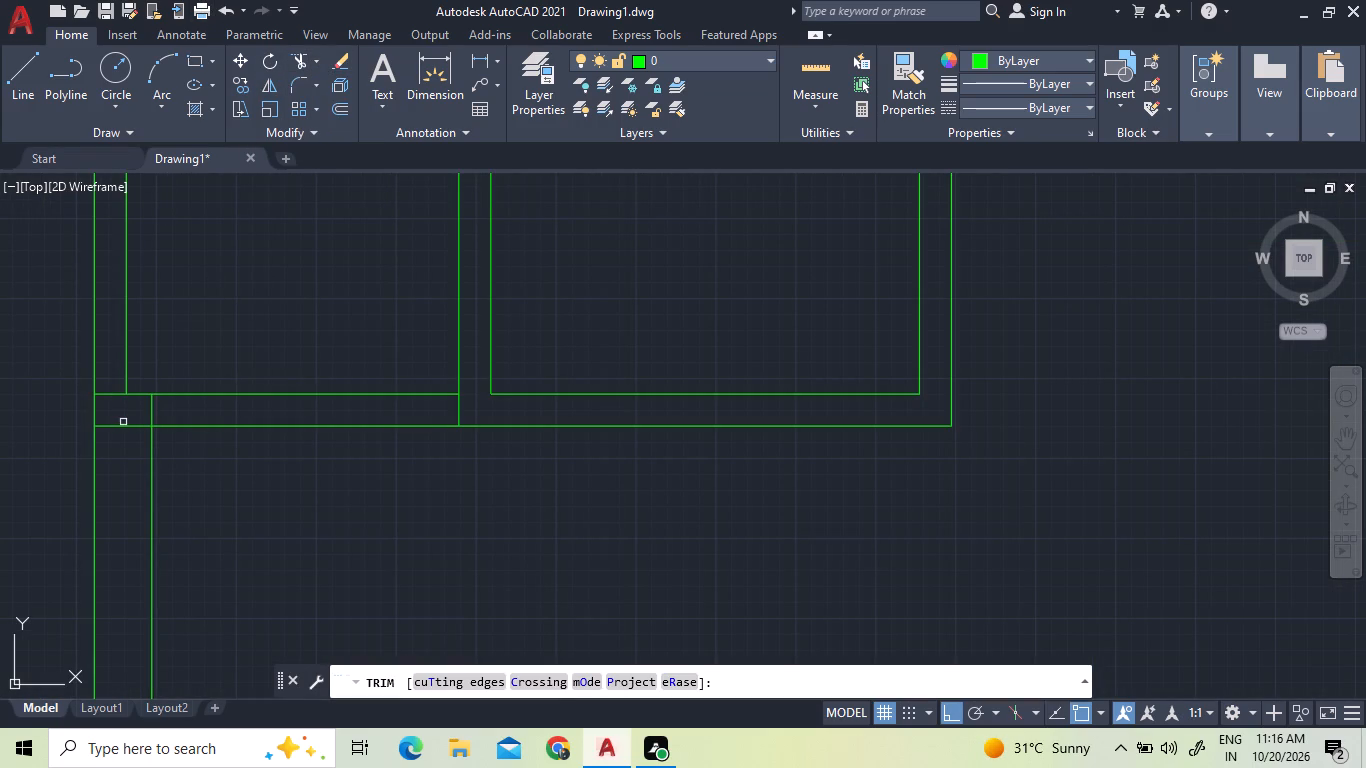
pyautogui.click(126, 428)
pyautogui.rightClick(310, 289)
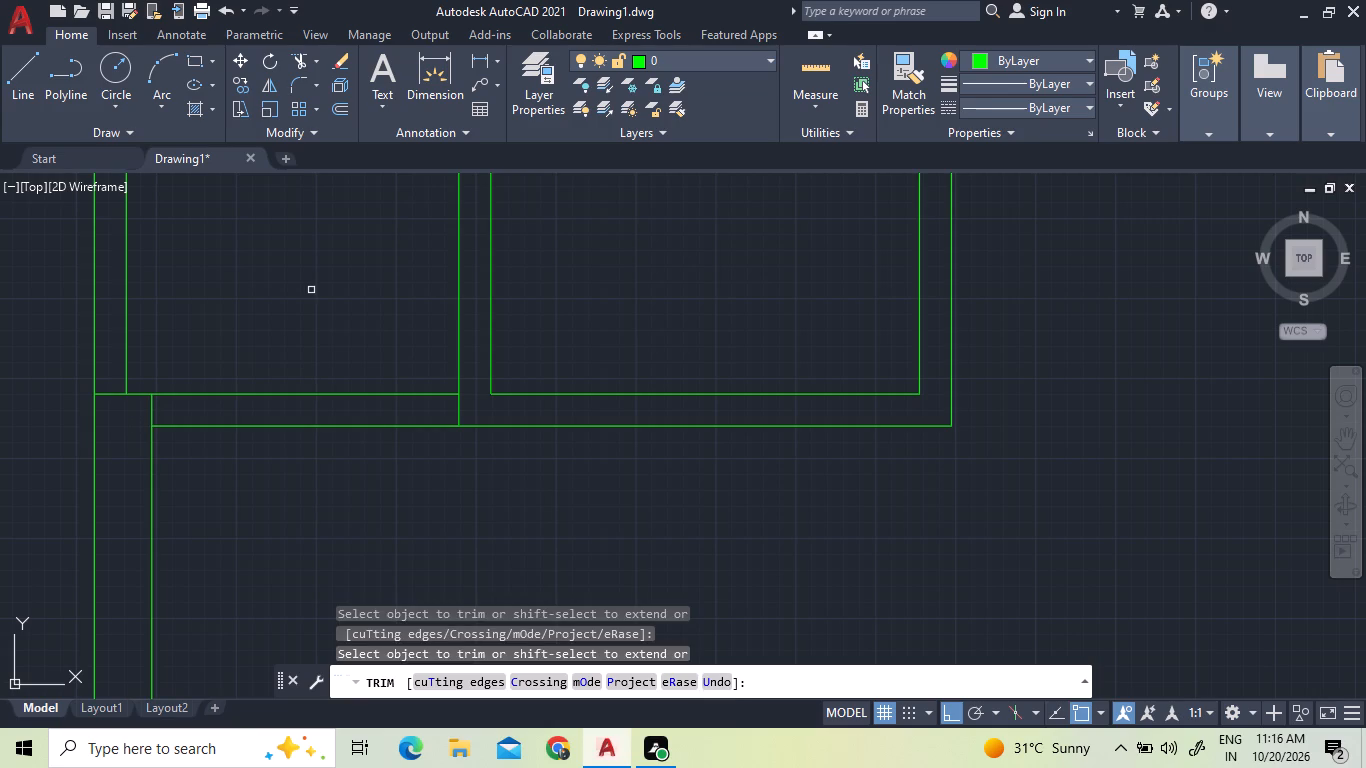
pyautogui.click(344, 303)
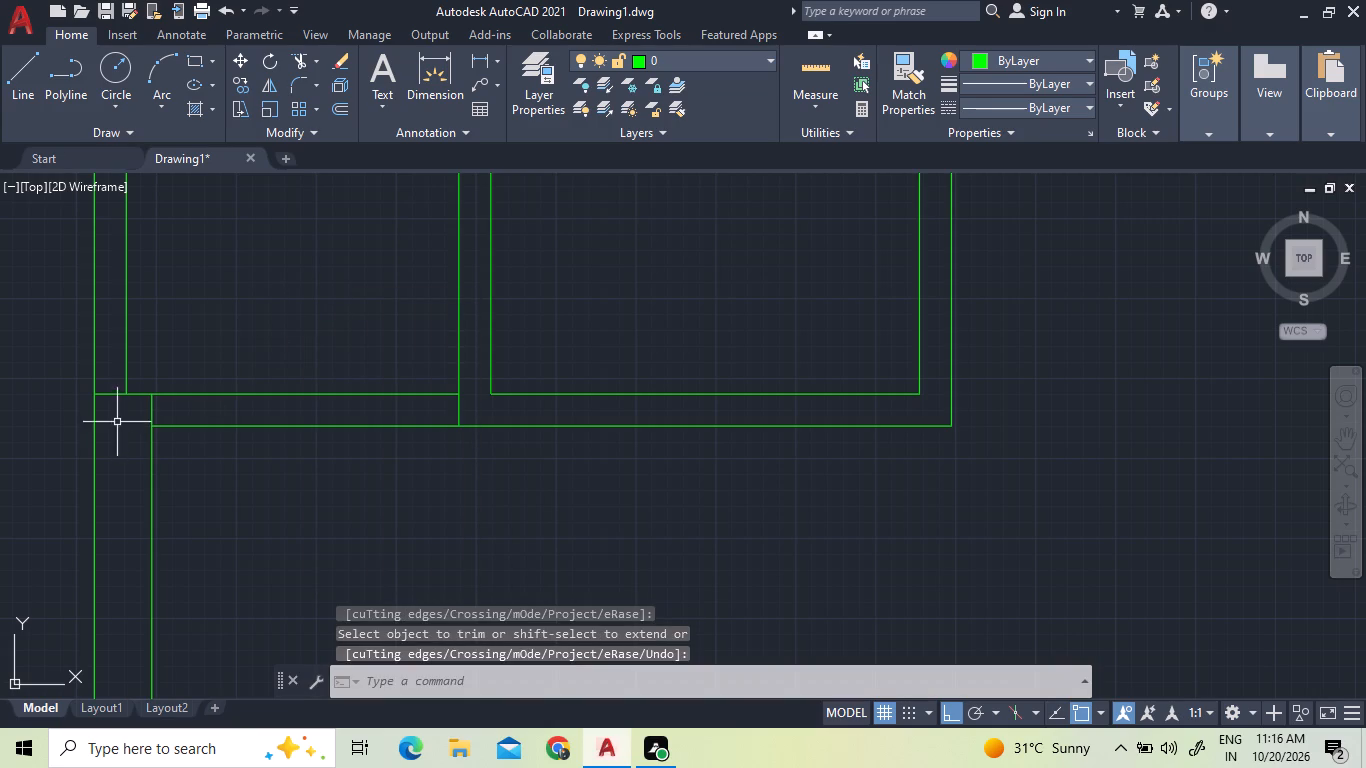
# Make the window layer current.
pyautogui.scroll(1, 341, 458)
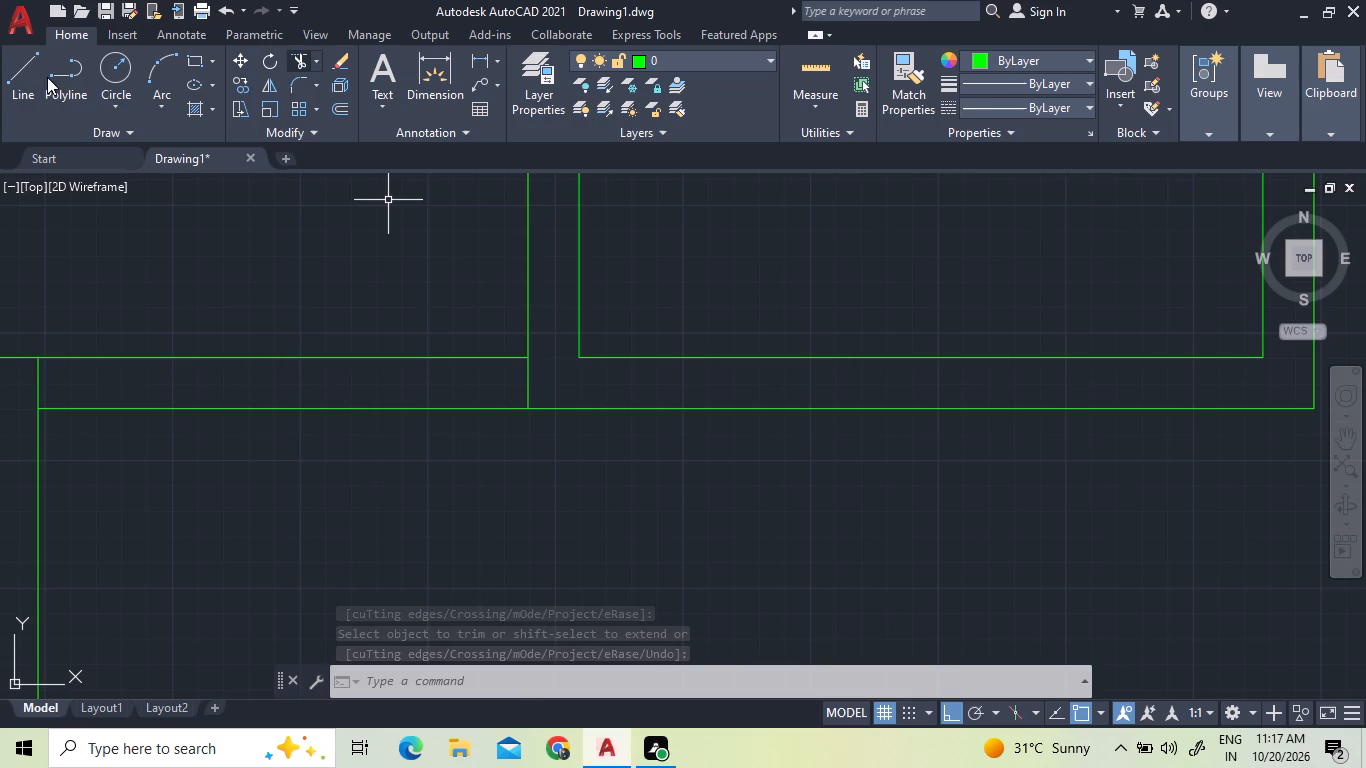
pyautogui.click(13, 74)
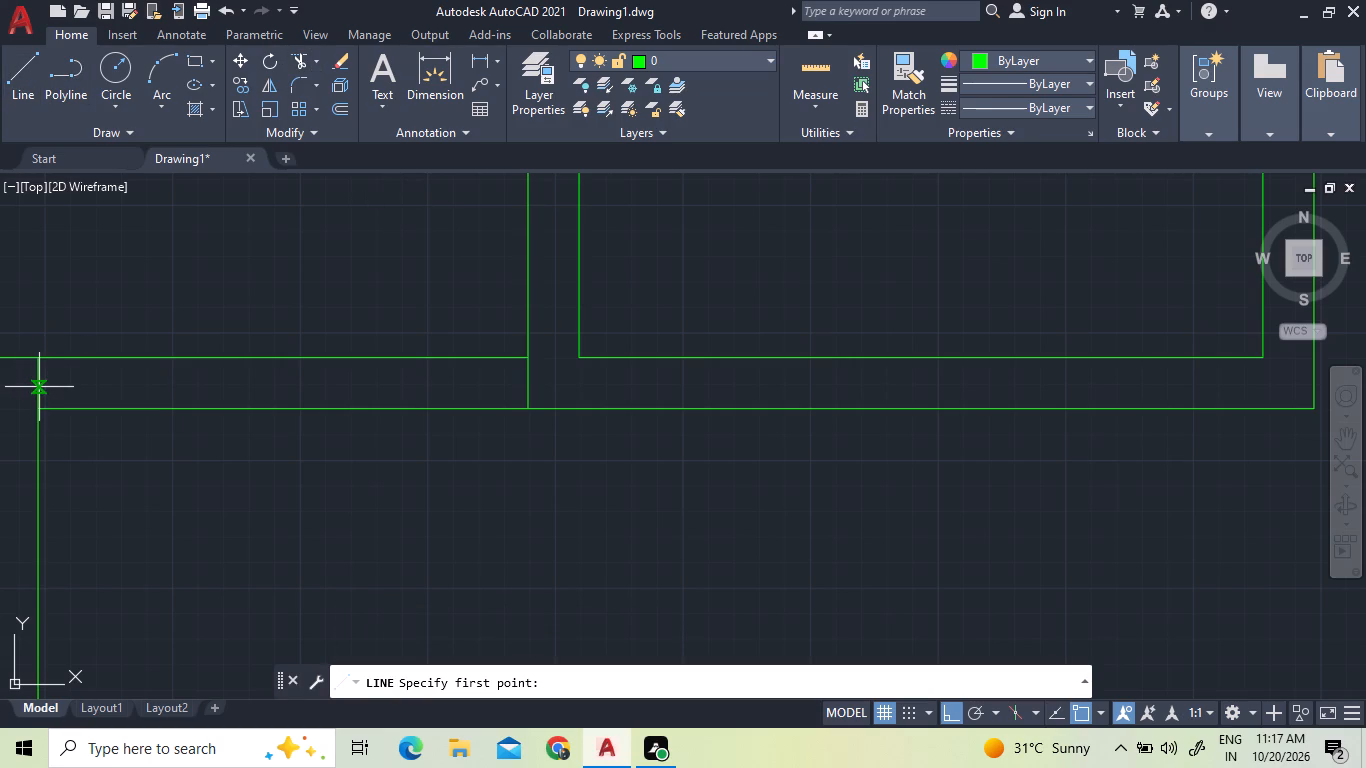
pyautogui.click(660, 63)
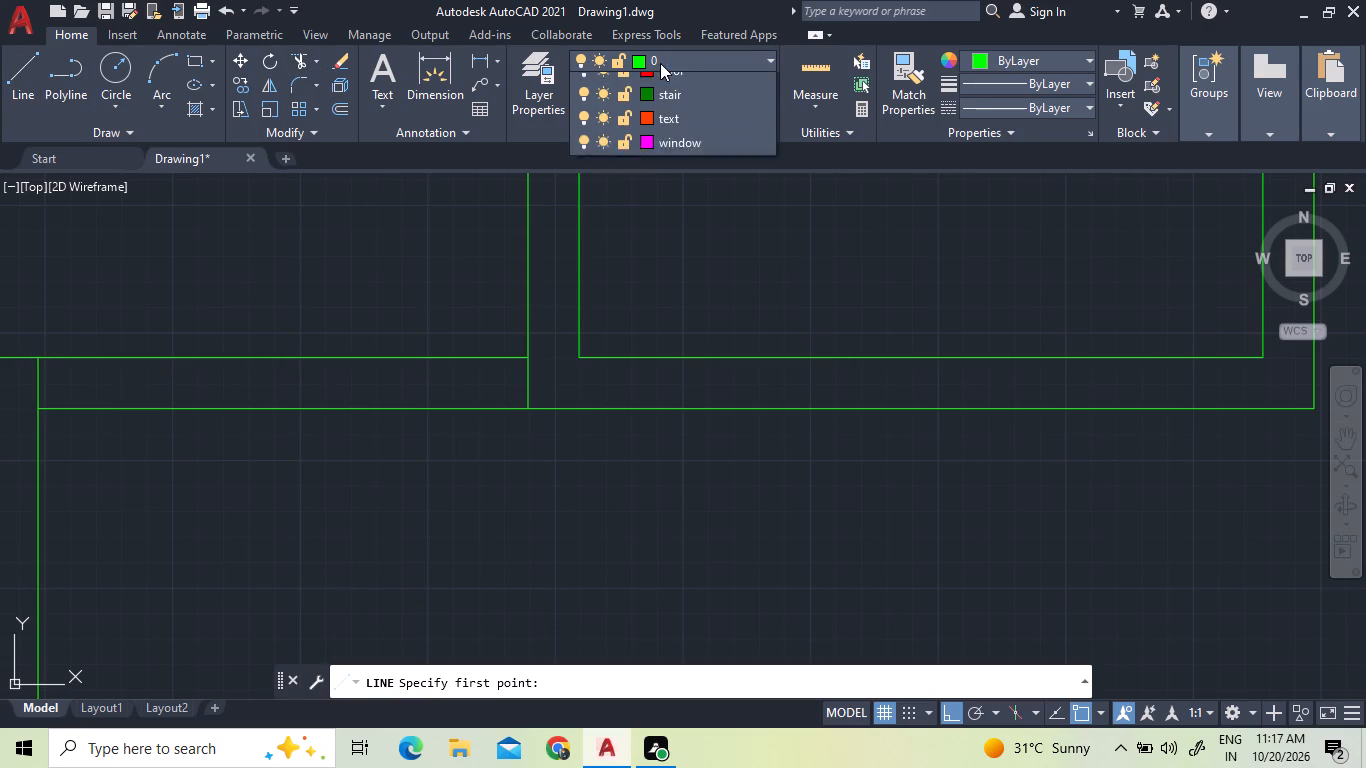
pyautogui.click(679, 199)
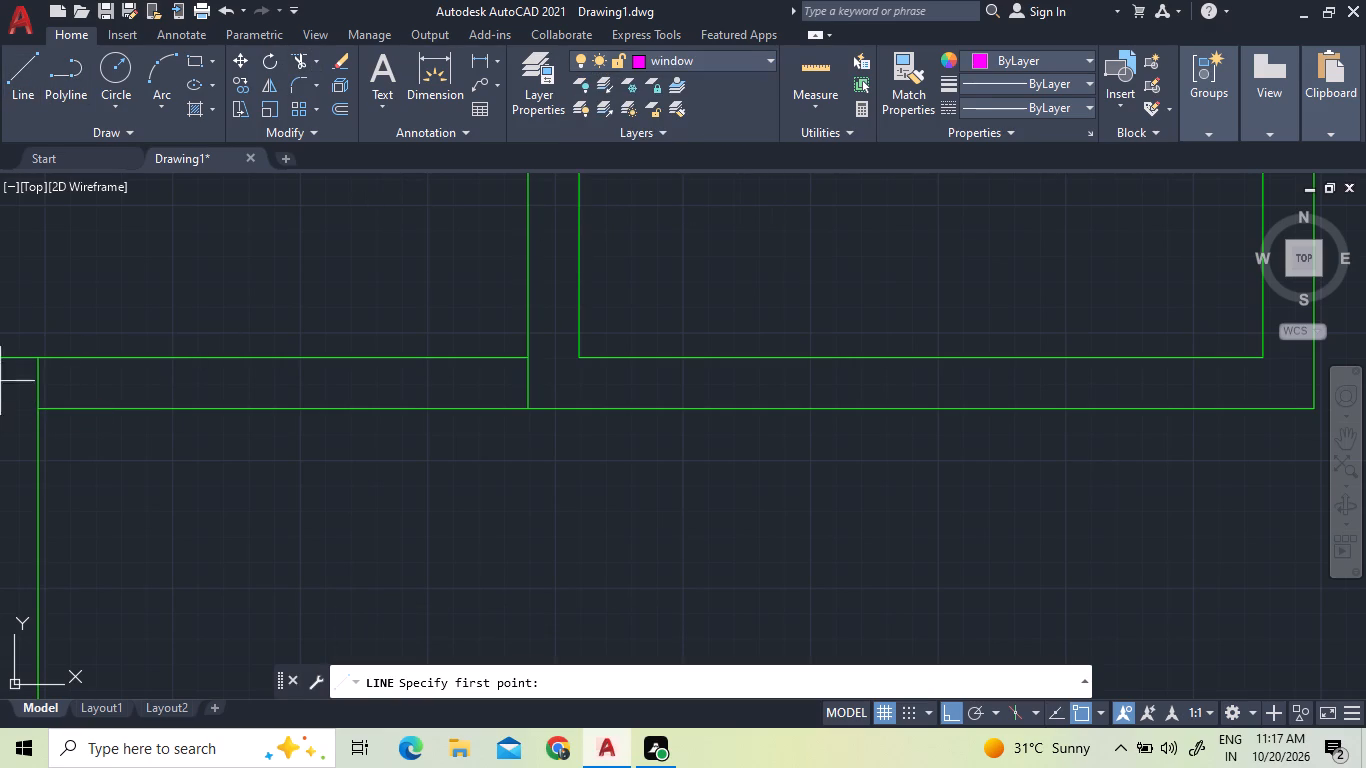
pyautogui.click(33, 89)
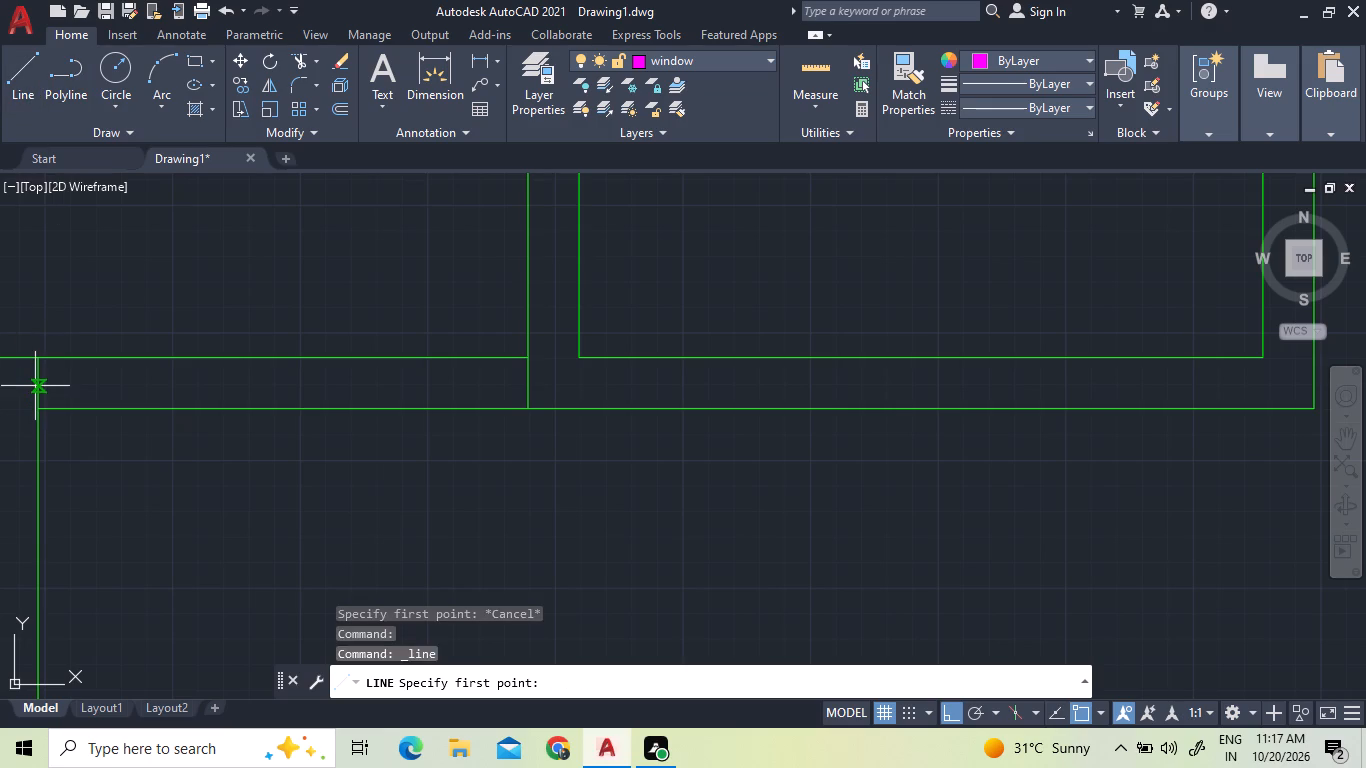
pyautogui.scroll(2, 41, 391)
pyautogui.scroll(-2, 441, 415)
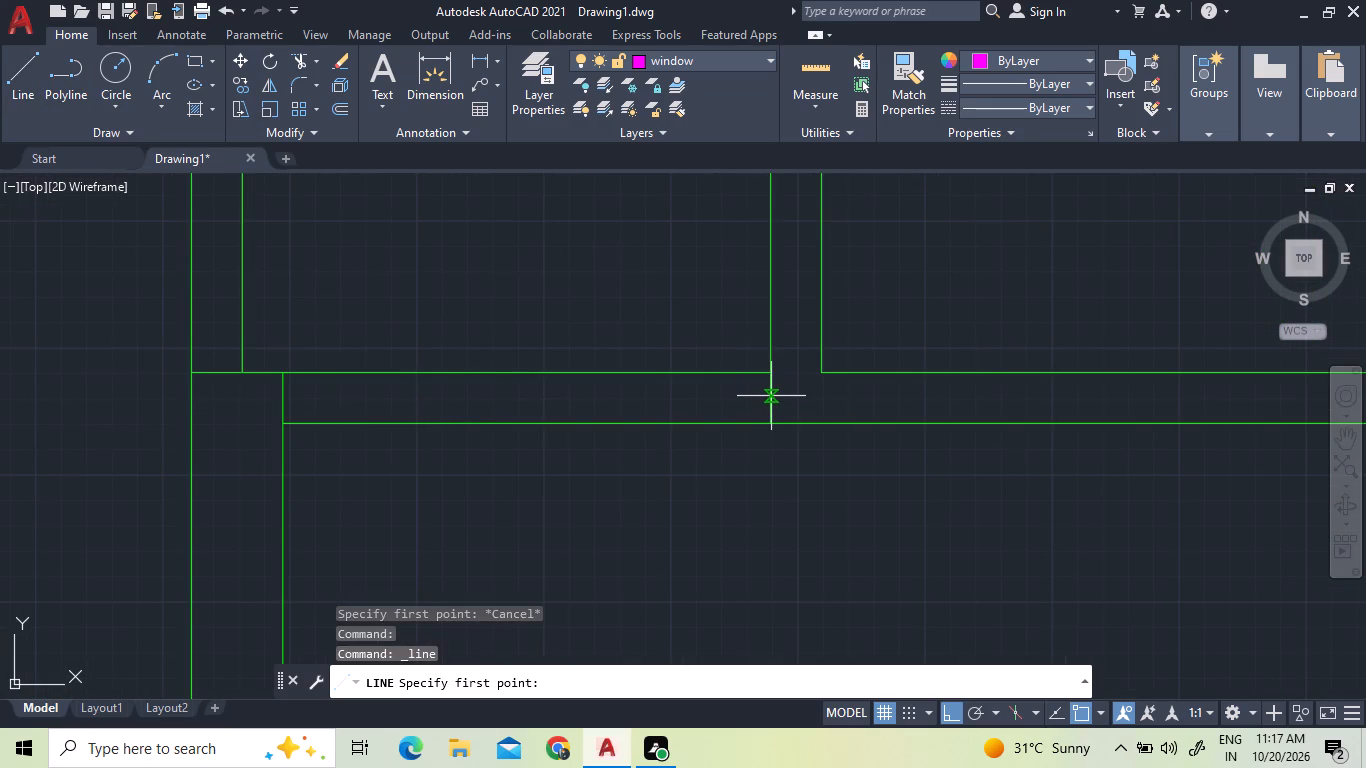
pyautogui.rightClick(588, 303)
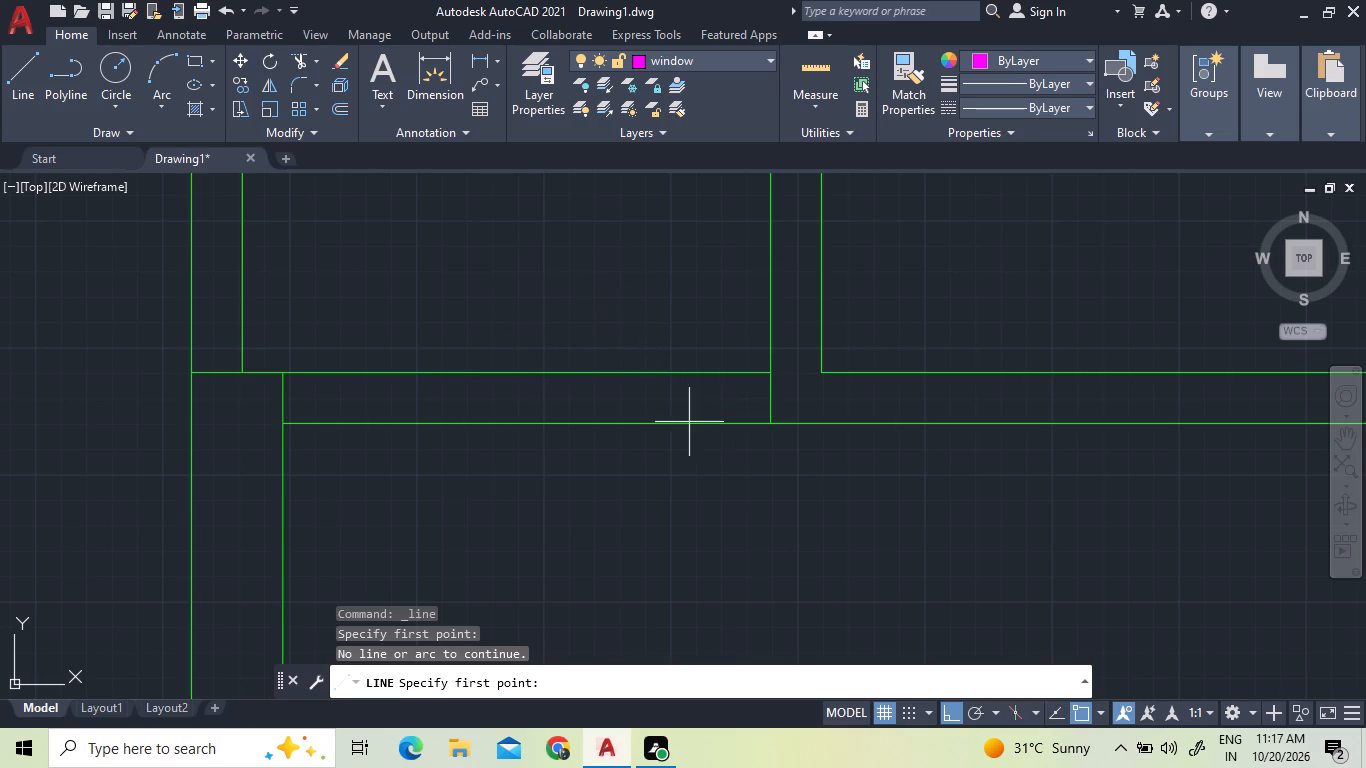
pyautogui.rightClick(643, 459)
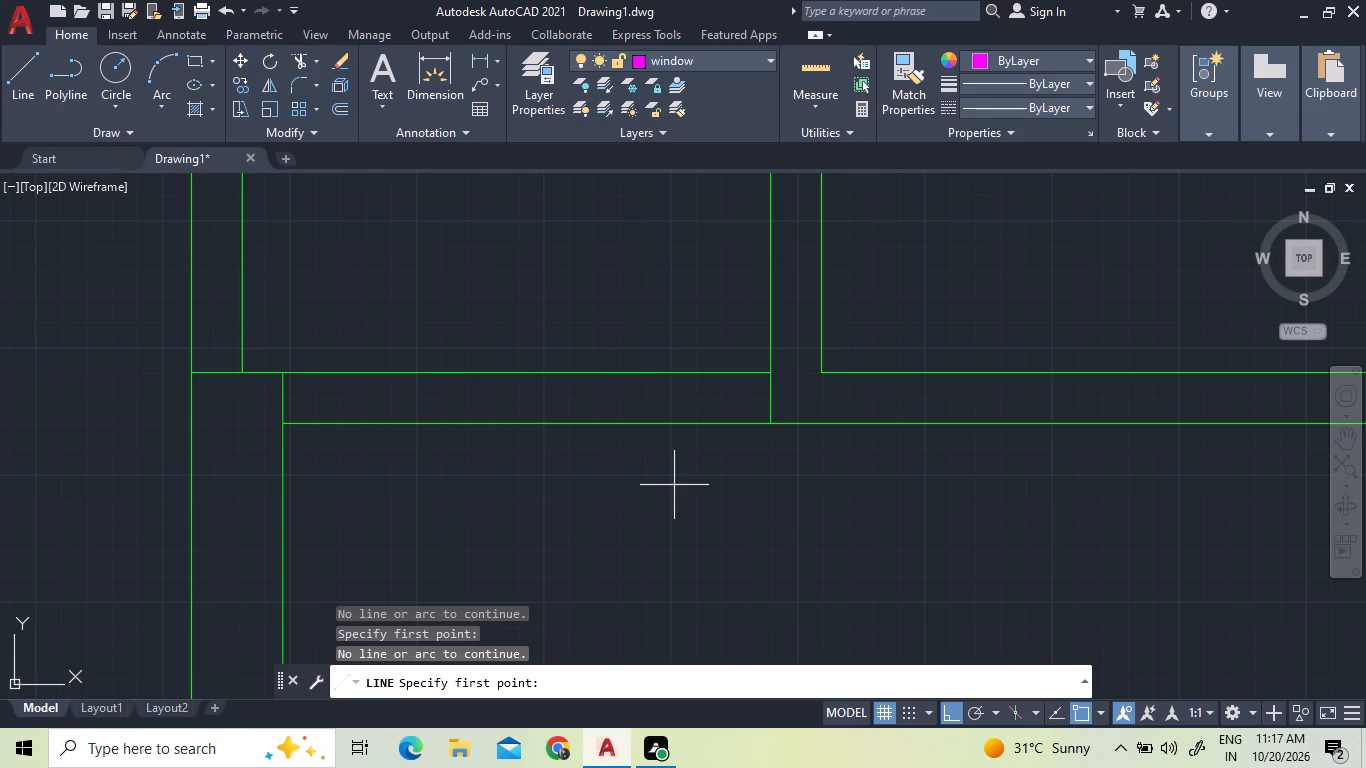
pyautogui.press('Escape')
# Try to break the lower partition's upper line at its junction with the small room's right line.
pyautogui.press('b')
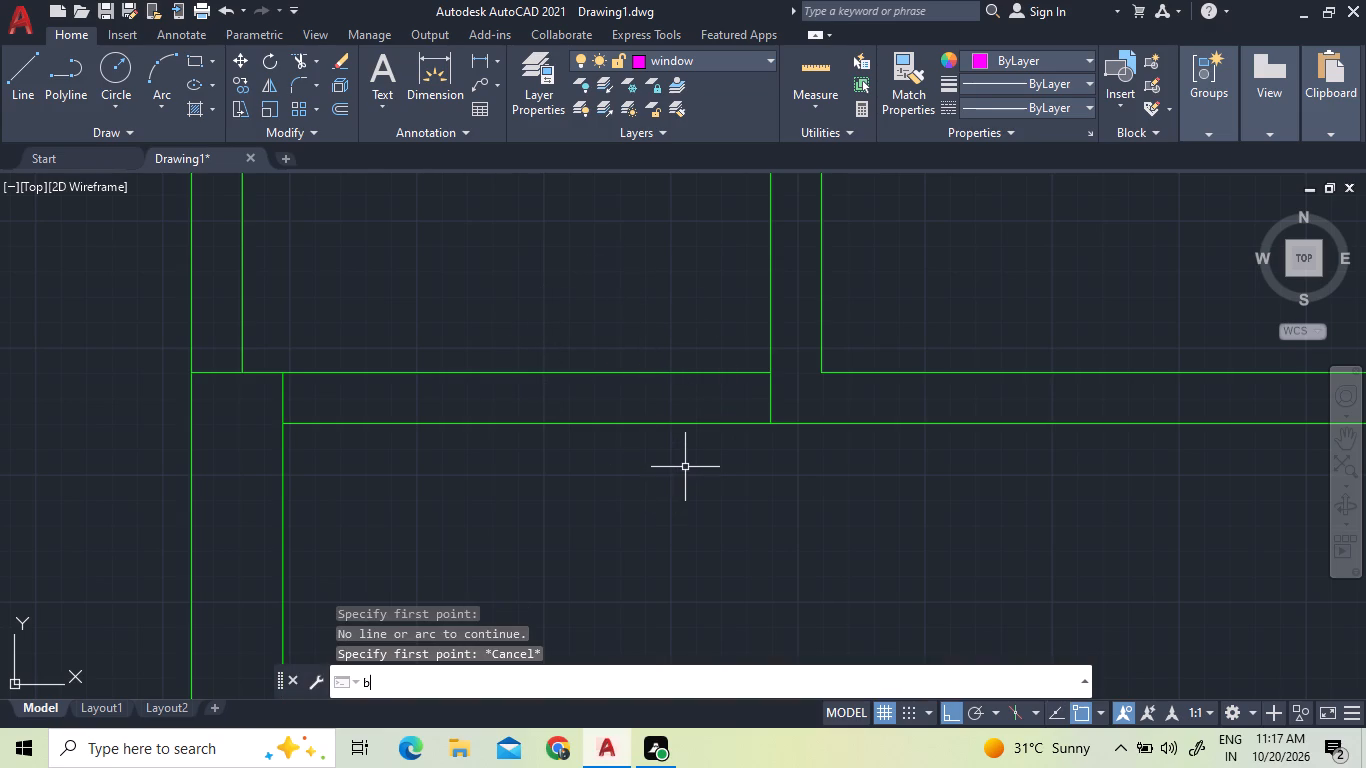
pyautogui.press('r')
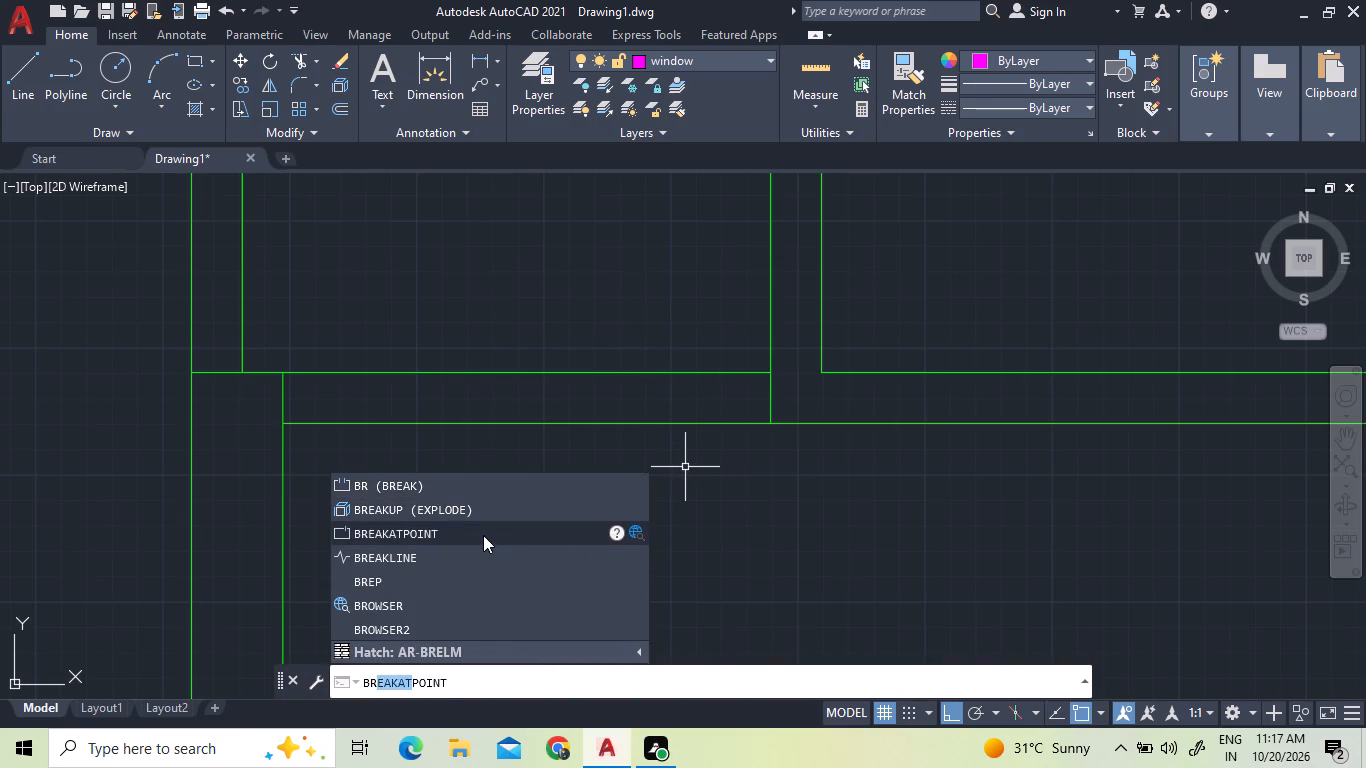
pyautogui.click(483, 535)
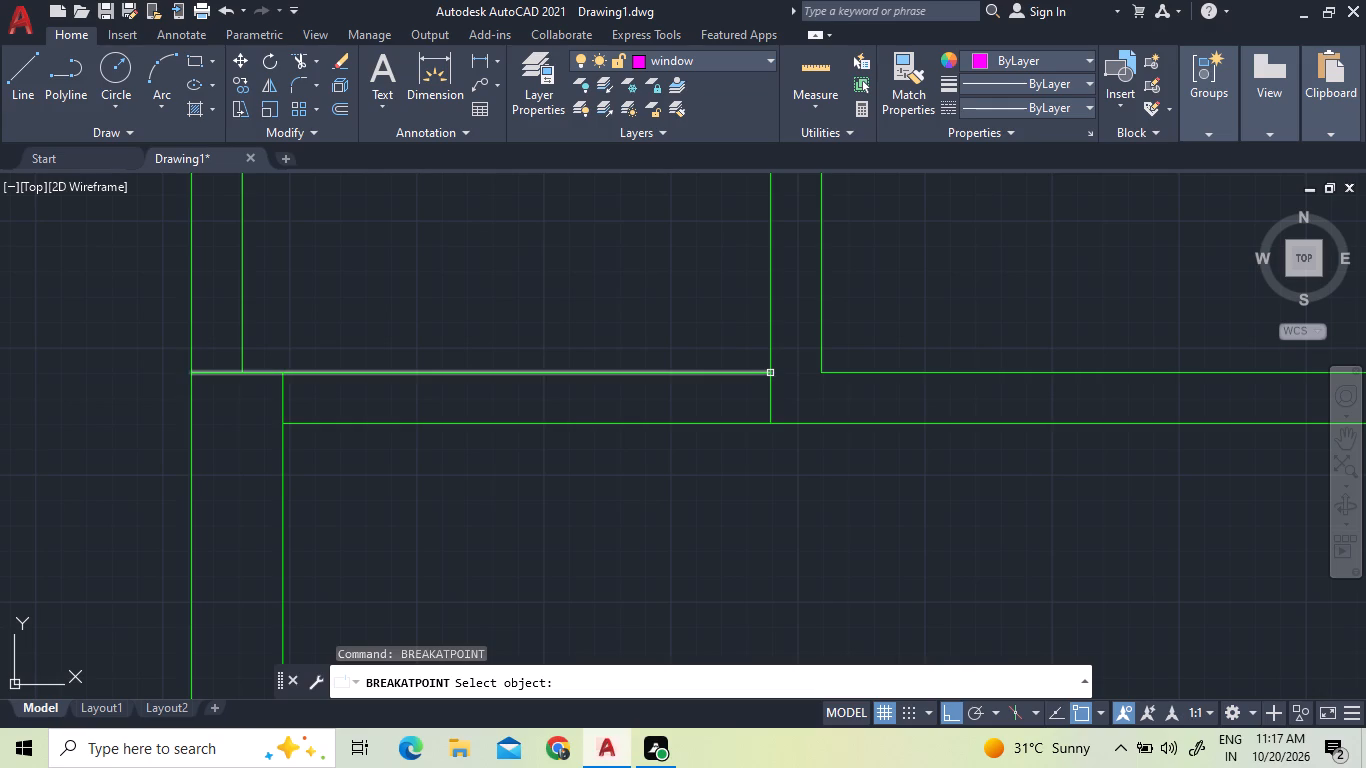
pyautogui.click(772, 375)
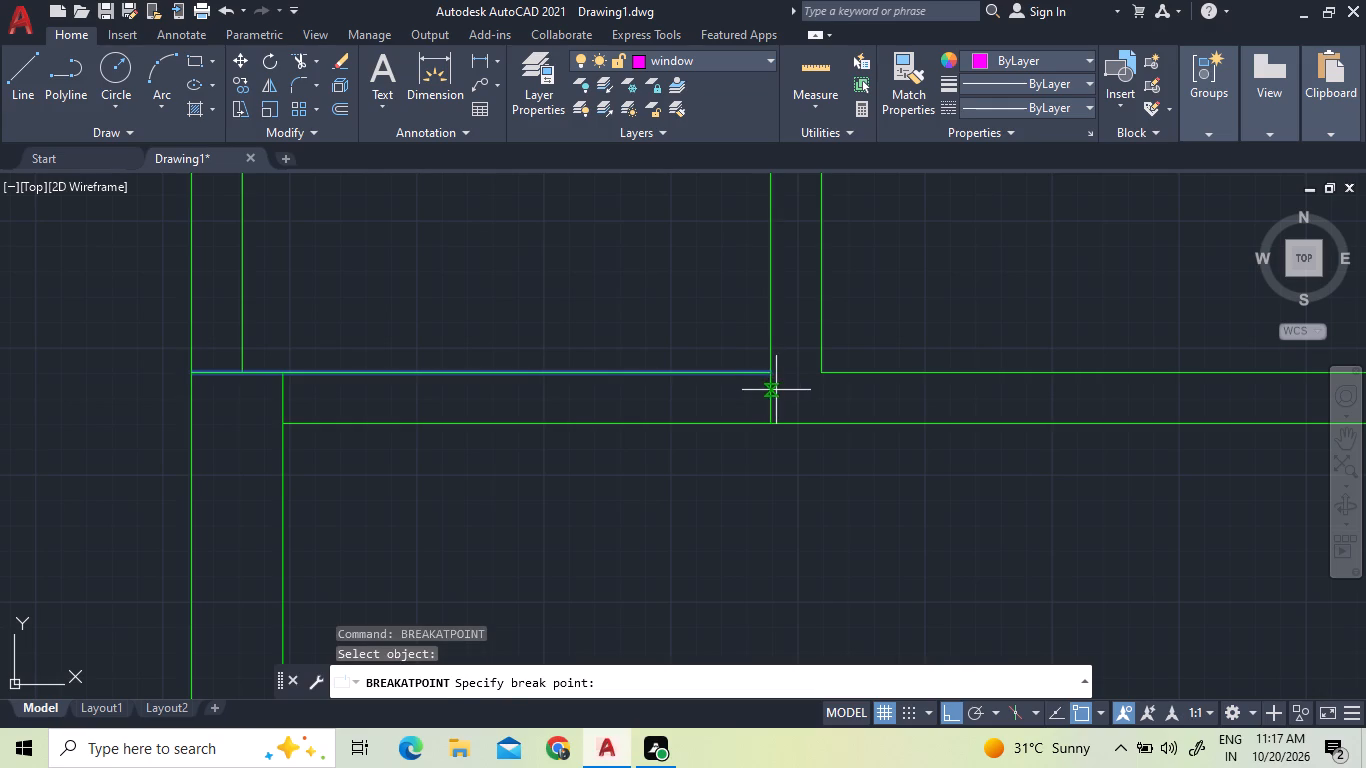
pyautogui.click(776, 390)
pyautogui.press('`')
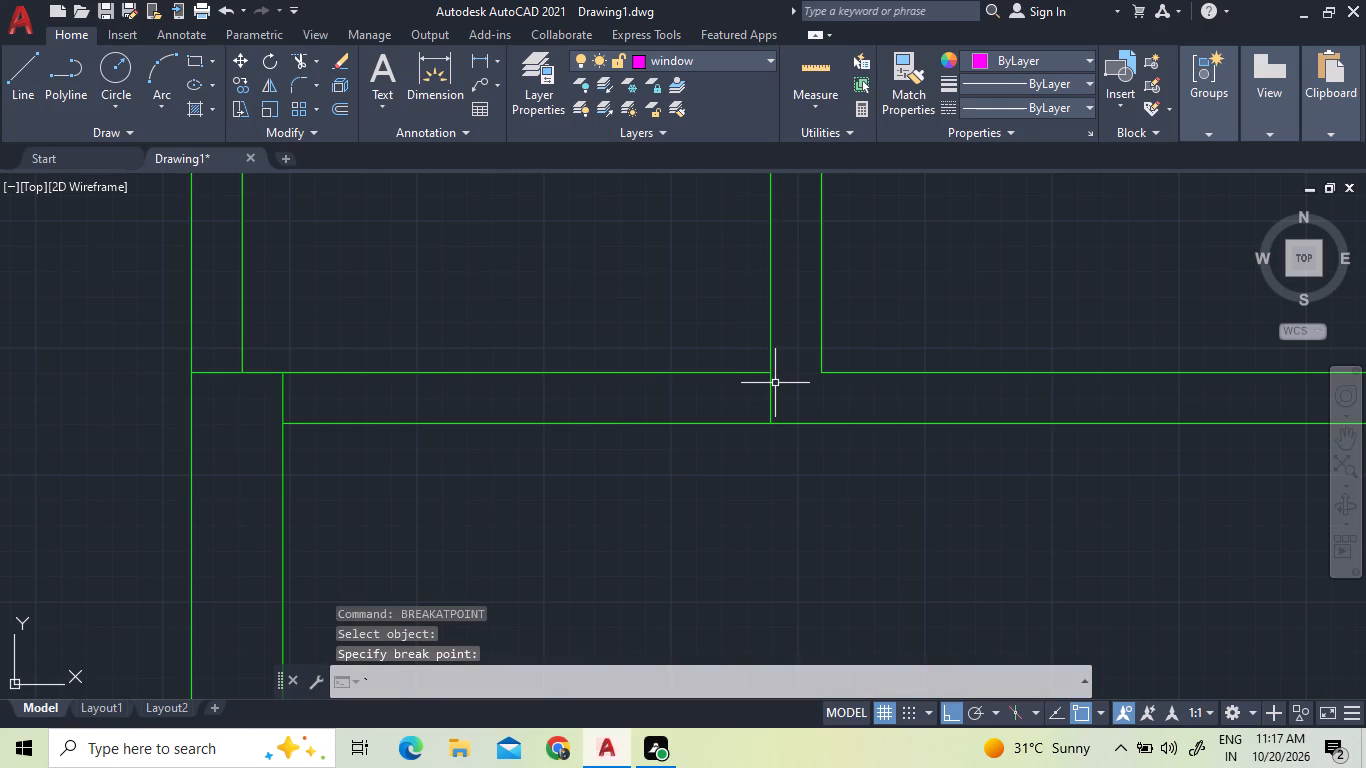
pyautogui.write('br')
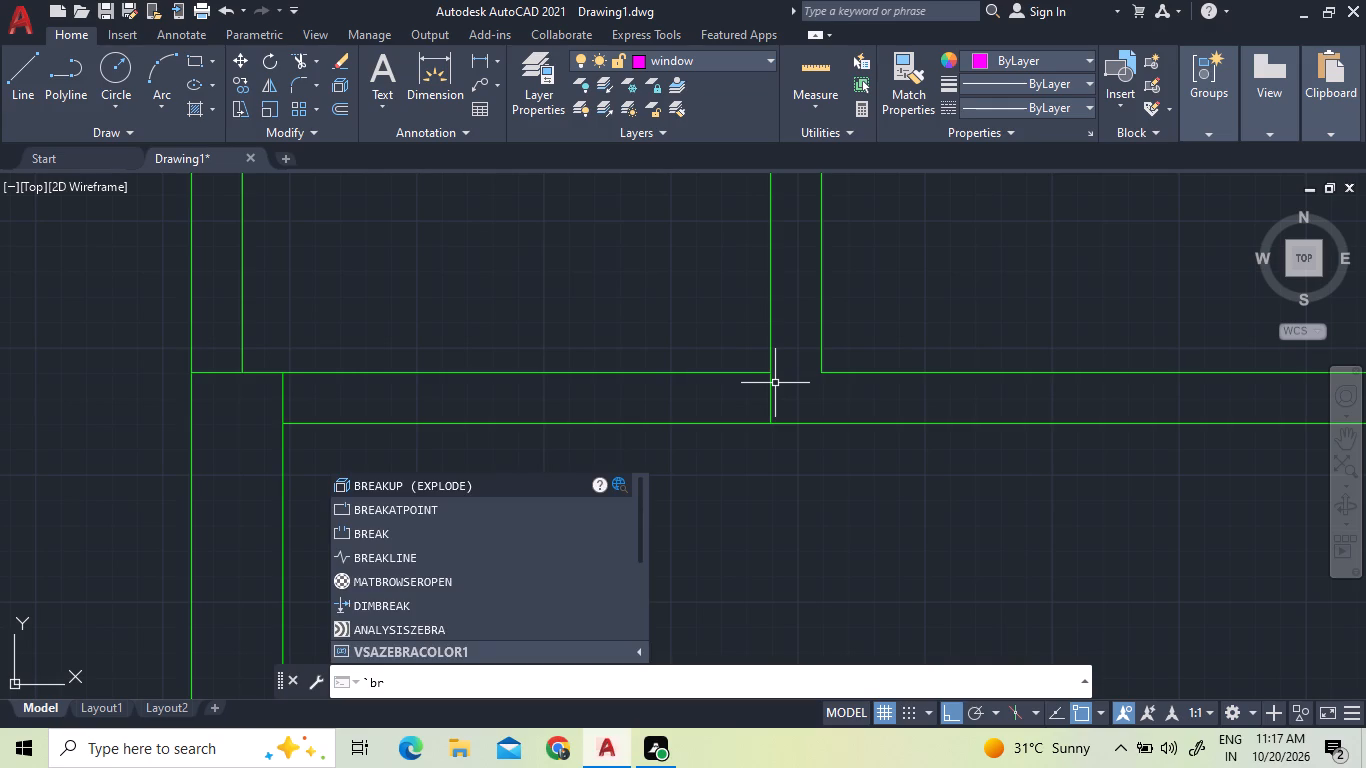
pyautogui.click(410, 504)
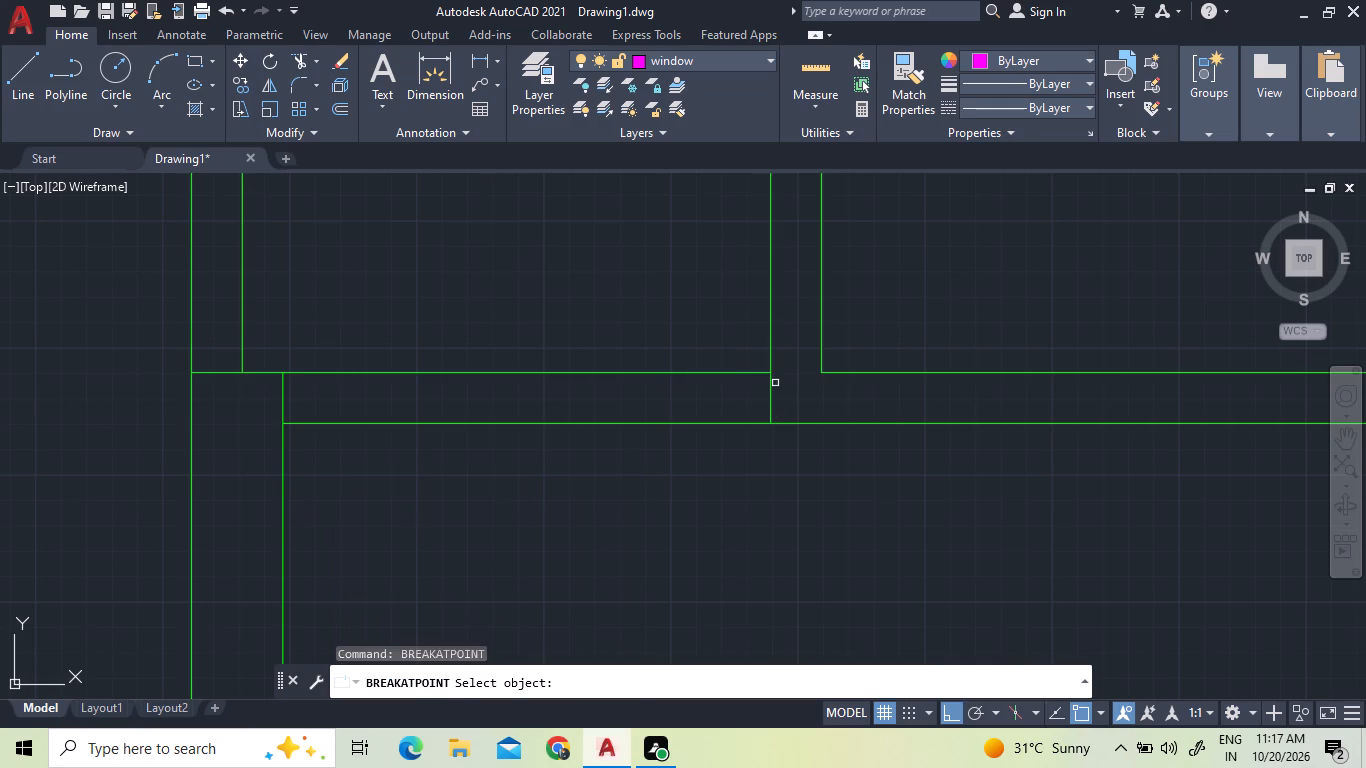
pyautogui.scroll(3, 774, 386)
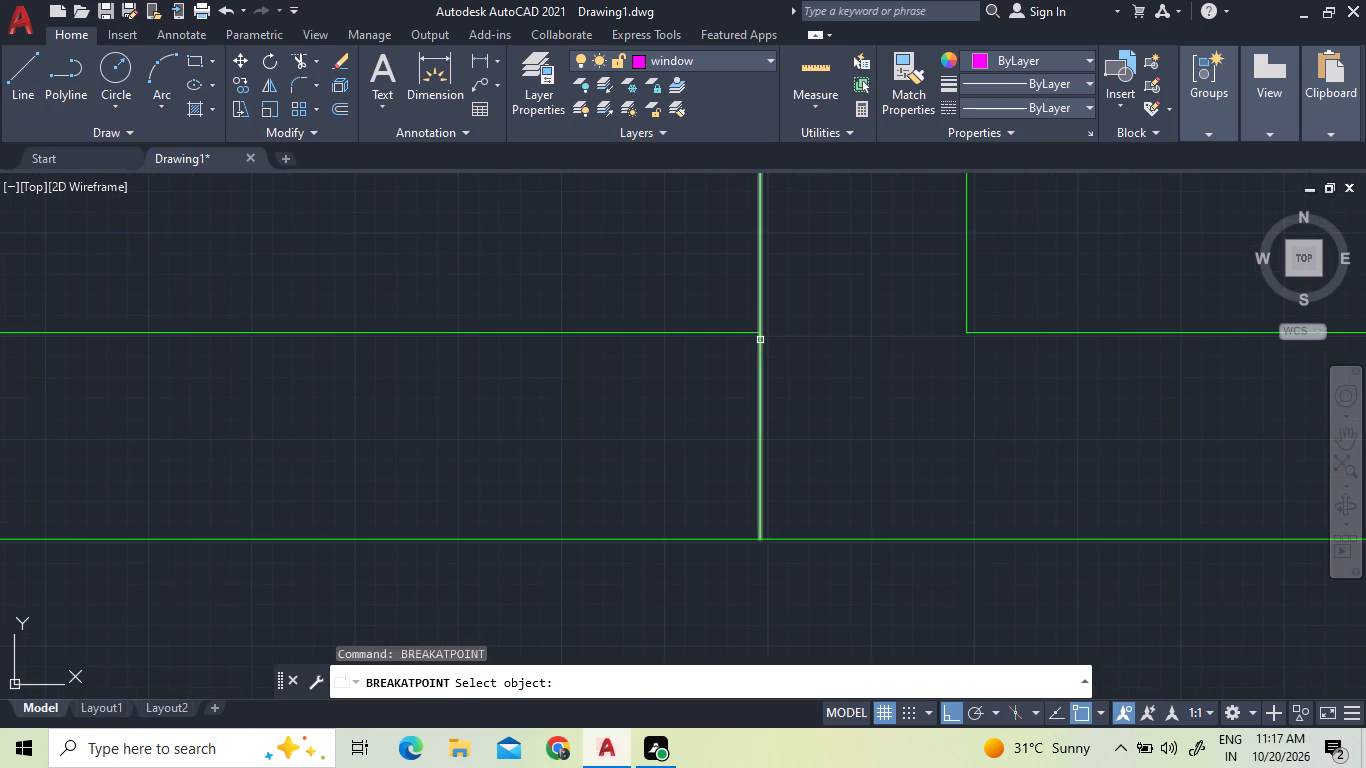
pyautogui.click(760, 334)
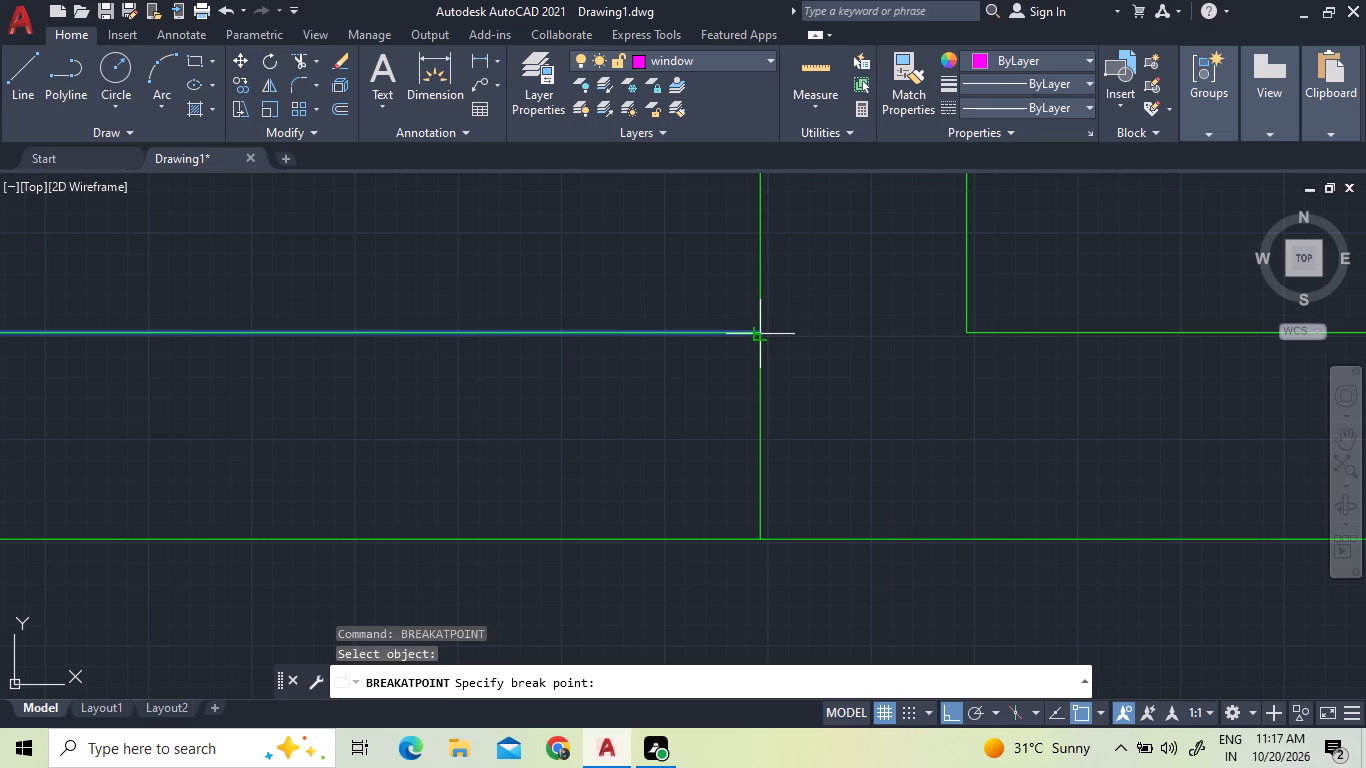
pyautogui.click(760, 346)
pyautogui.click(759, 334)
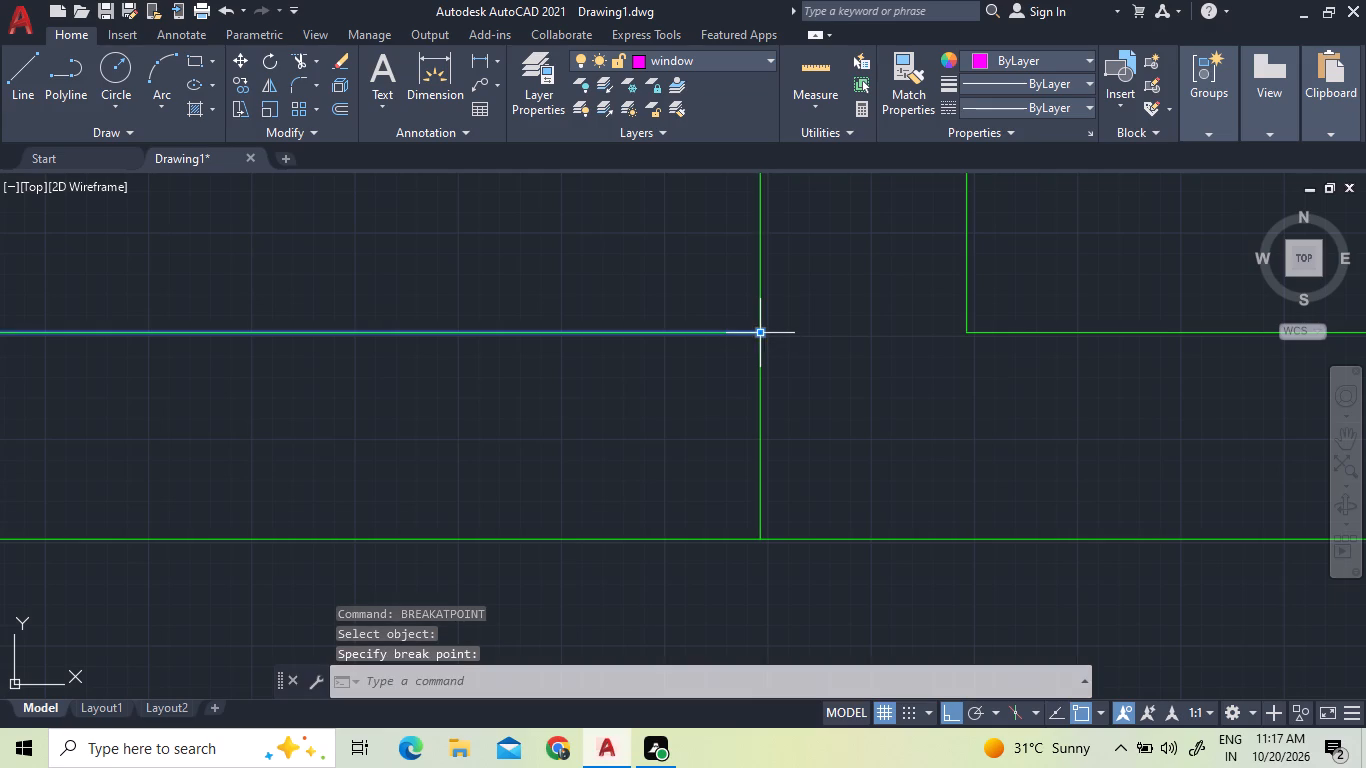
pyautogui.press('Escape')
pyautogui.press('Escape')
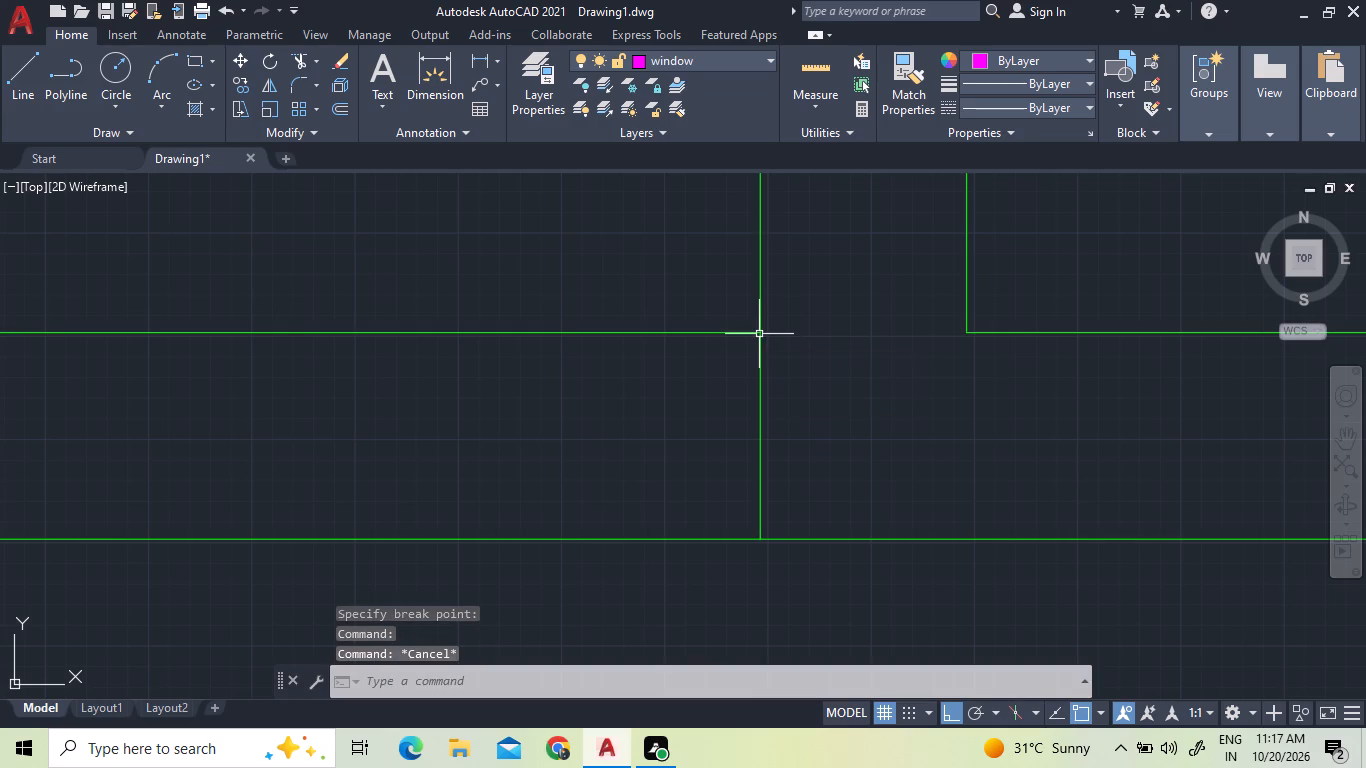
# Break the small room's right line at a point just below its junction with the lower partition's upper line.
pyautogui.write('br')
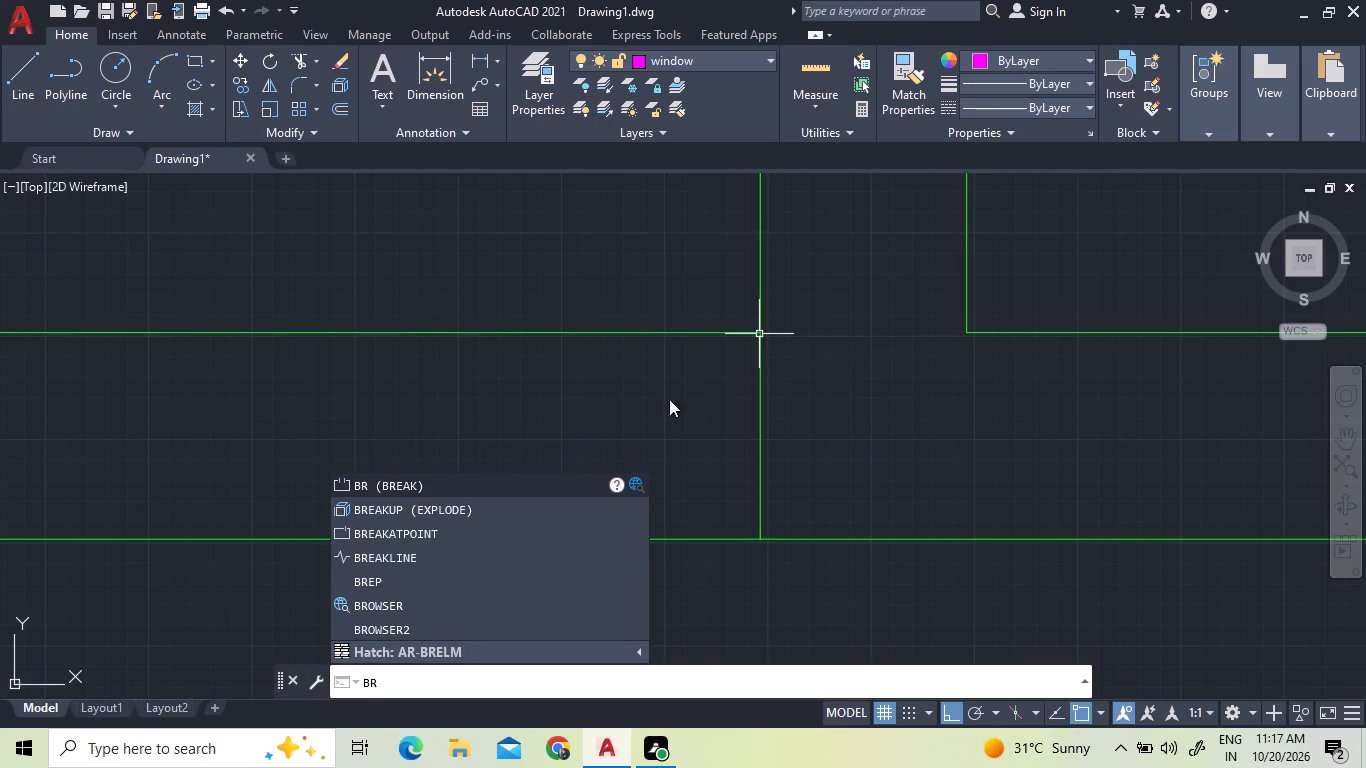
pyautogui.click(458, 529)
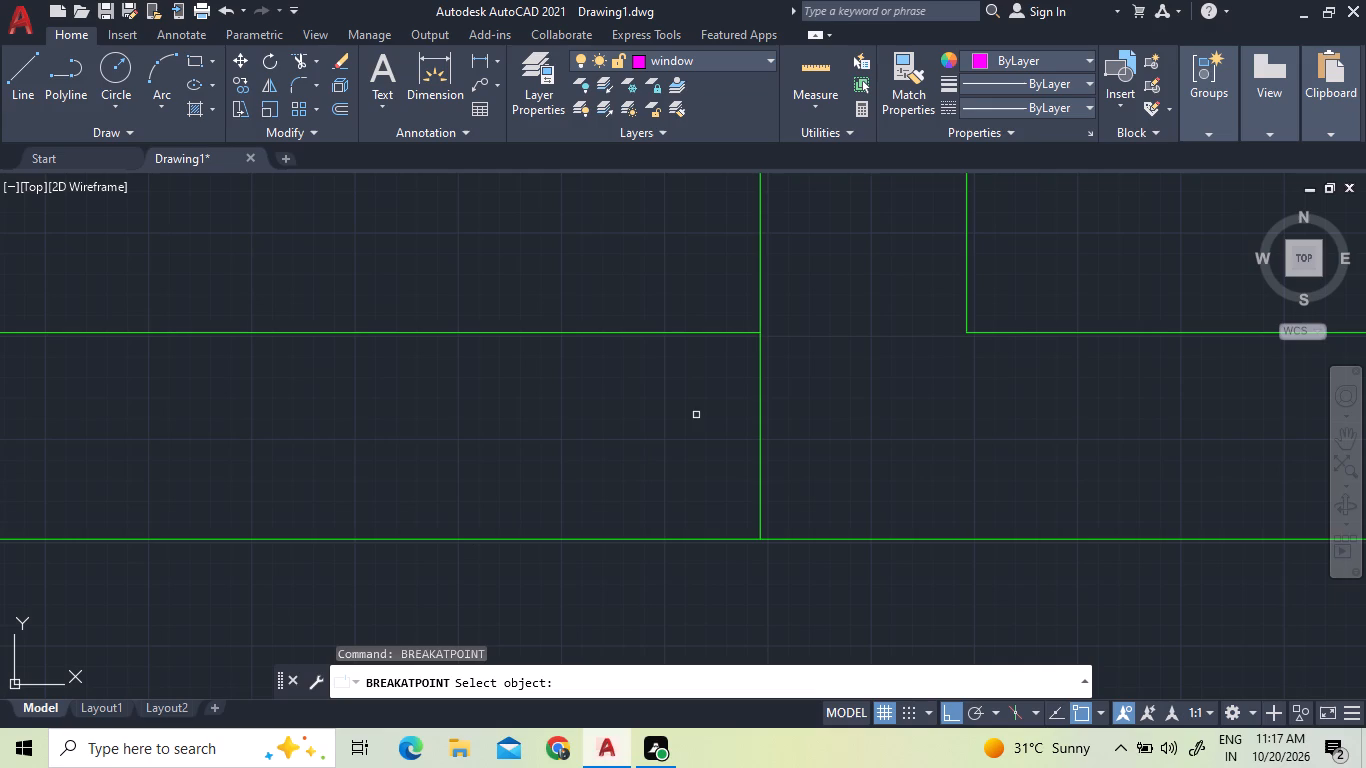
pyautogui.click(761, 336)
pyautogui.click(760, 348)
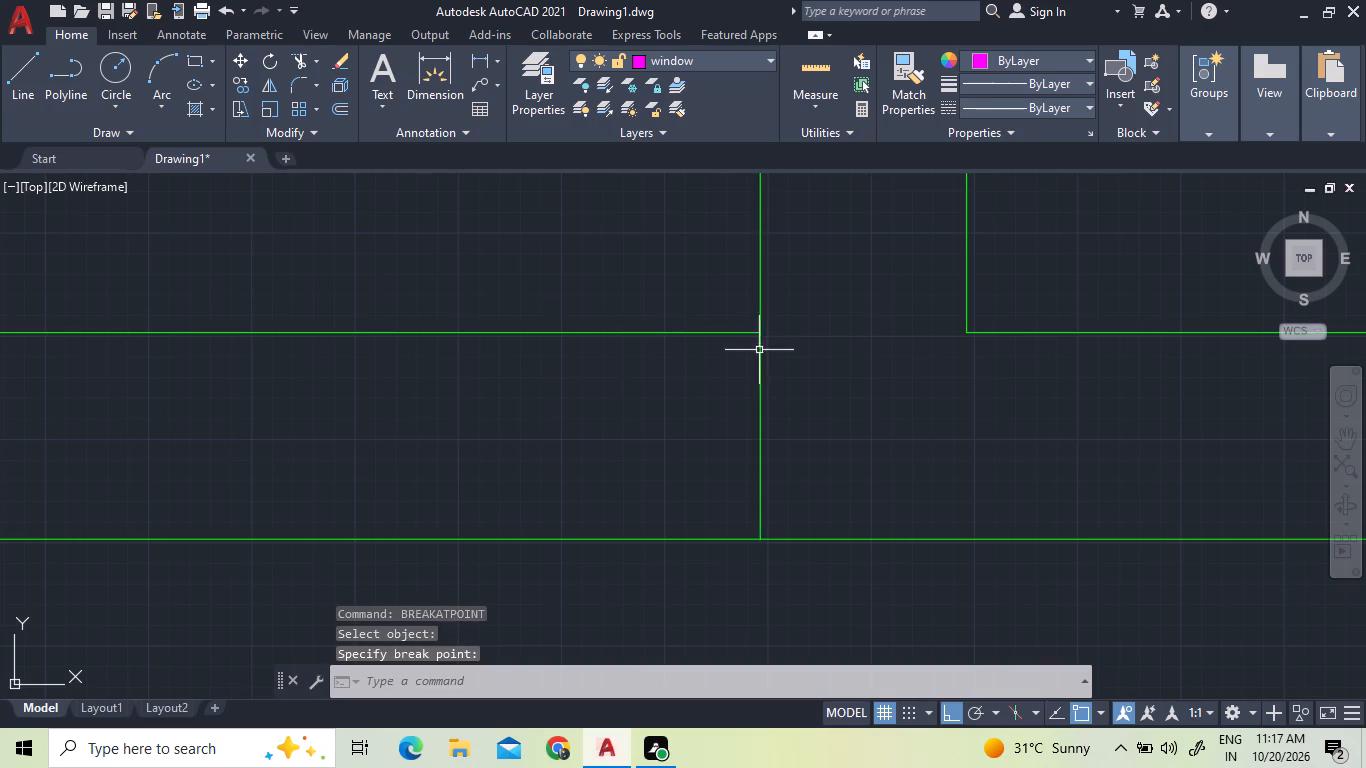
pyautogui.click(758, 351)
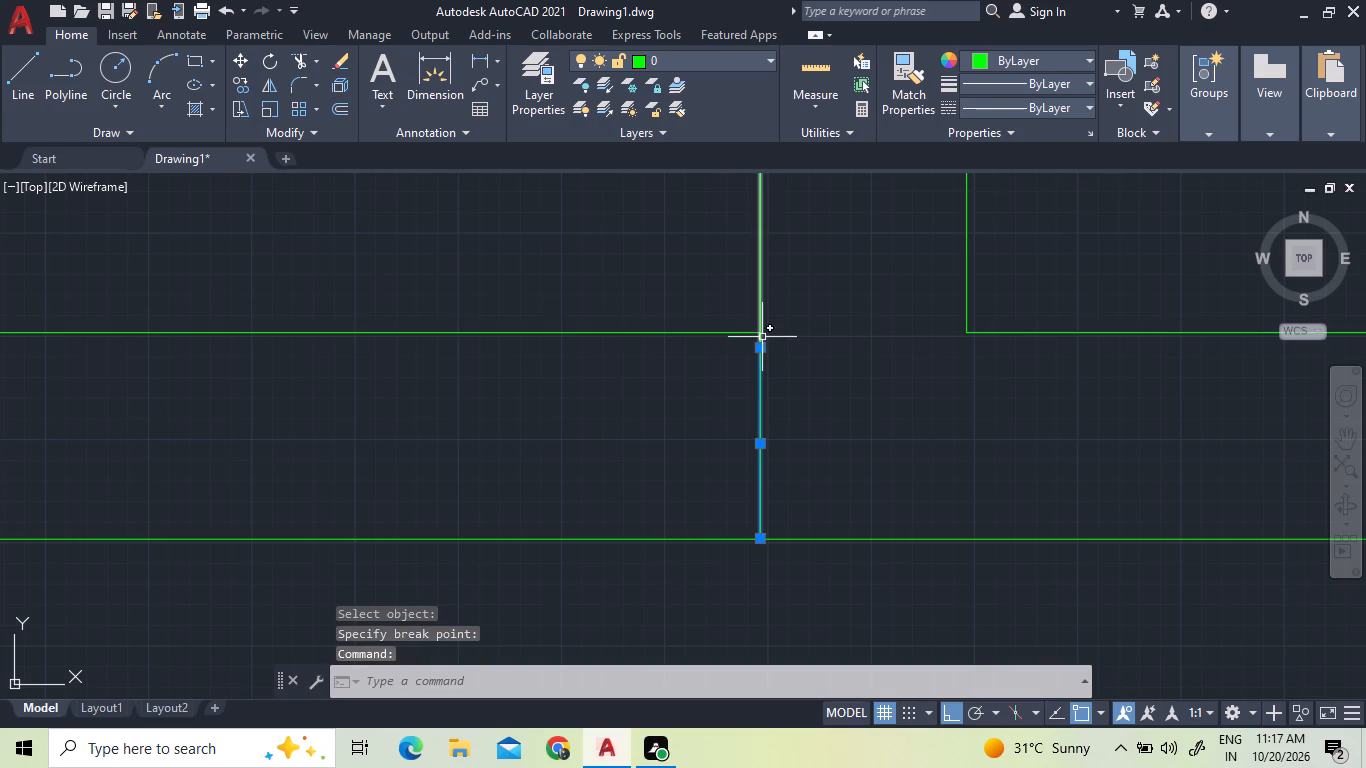
pyautogui.click(761, 339)
pyautogui.press('Escape')
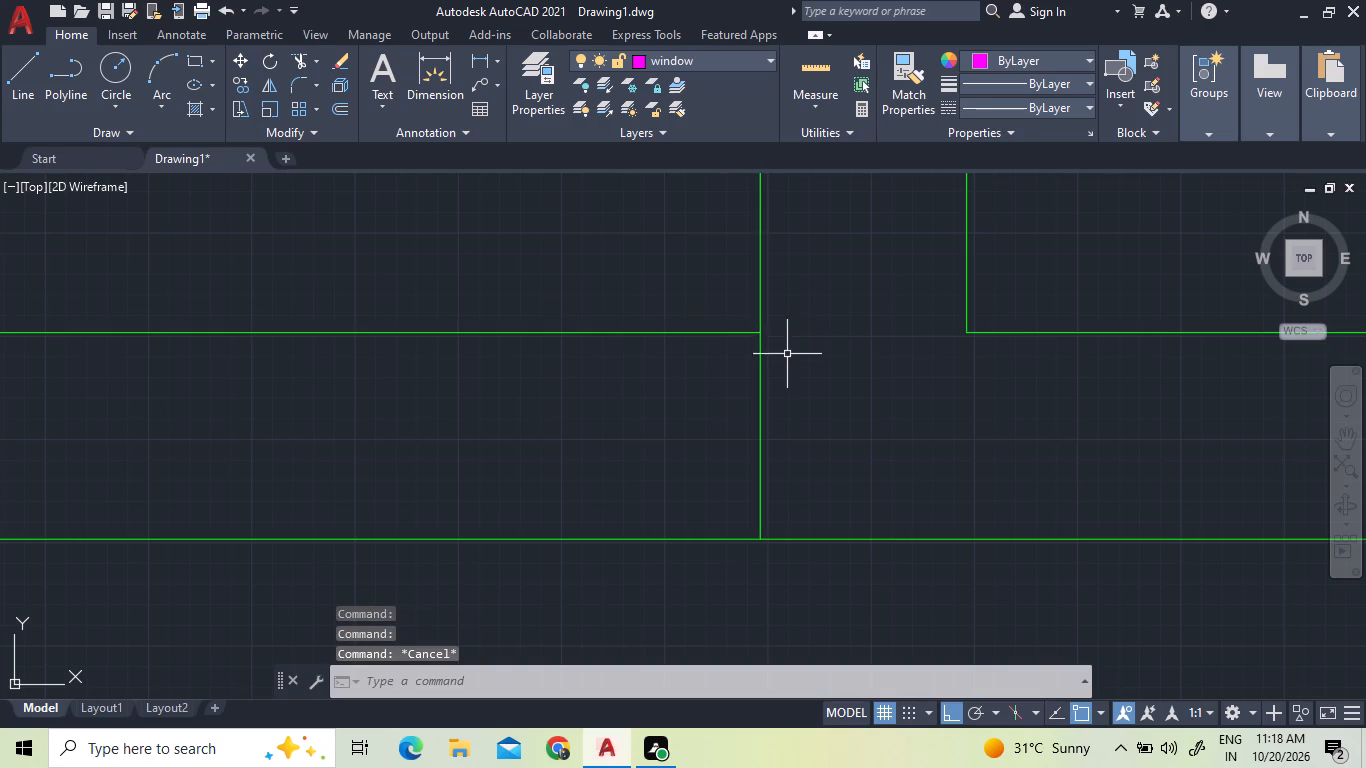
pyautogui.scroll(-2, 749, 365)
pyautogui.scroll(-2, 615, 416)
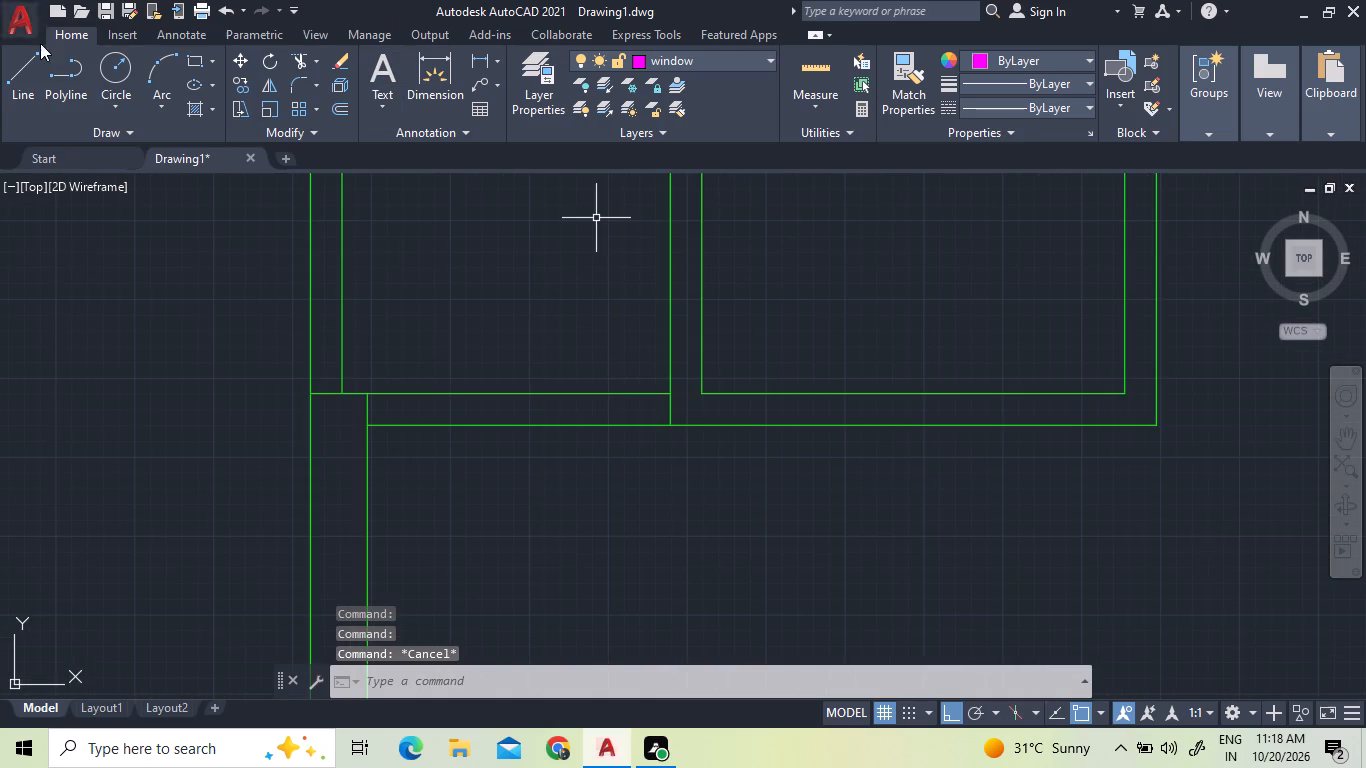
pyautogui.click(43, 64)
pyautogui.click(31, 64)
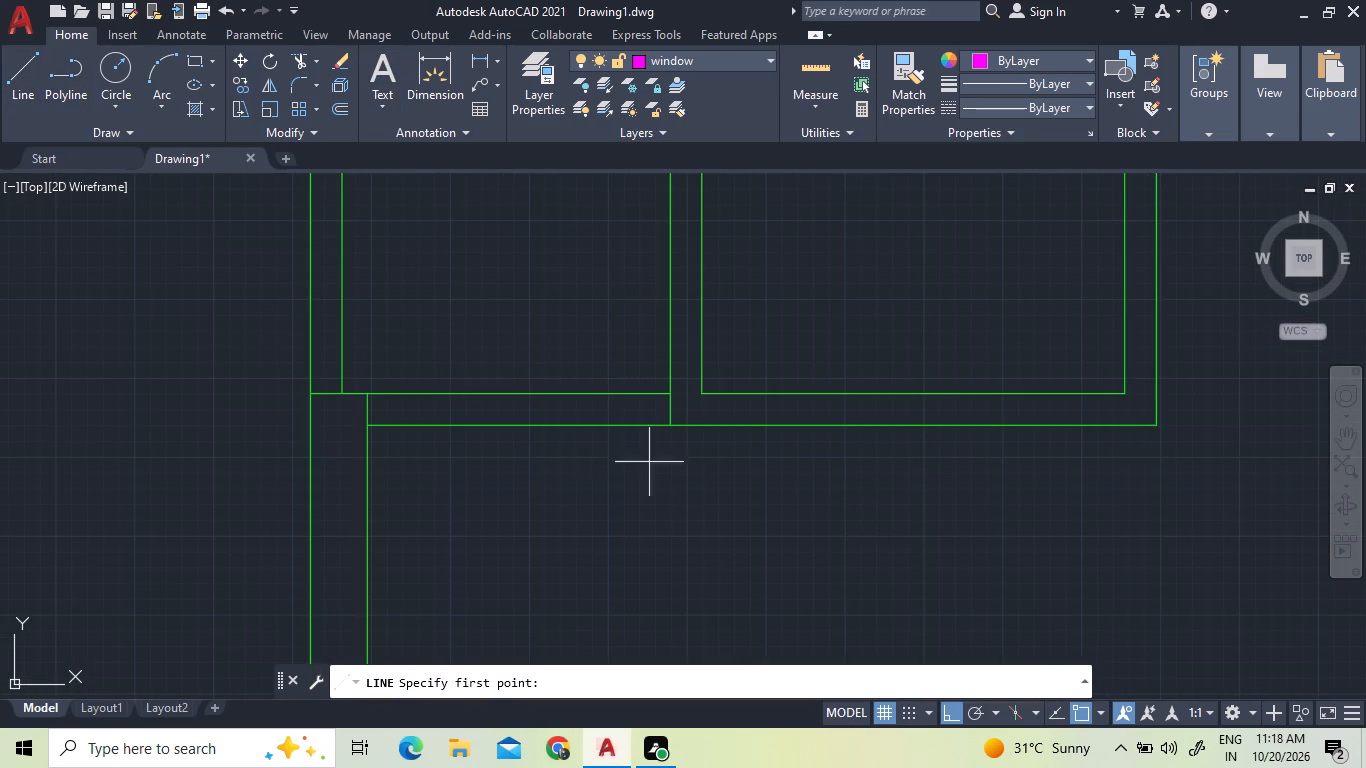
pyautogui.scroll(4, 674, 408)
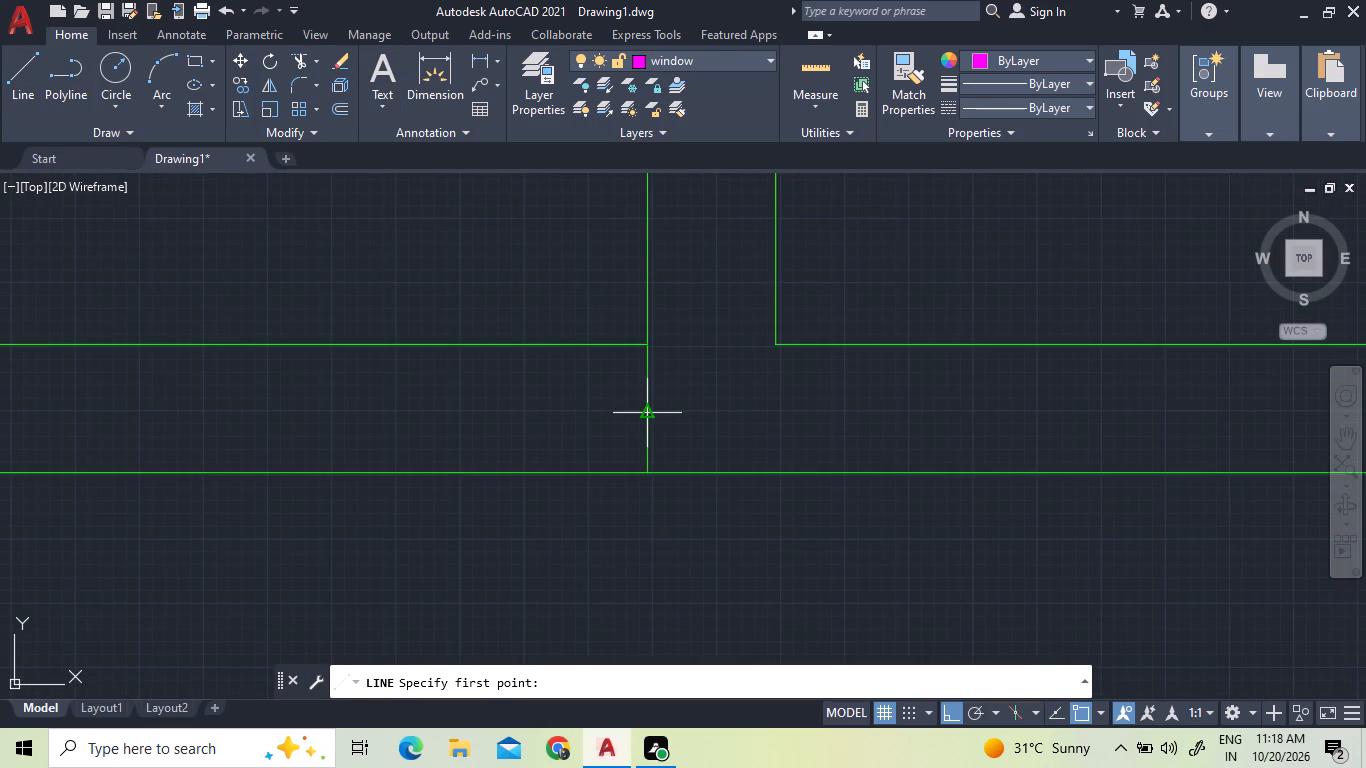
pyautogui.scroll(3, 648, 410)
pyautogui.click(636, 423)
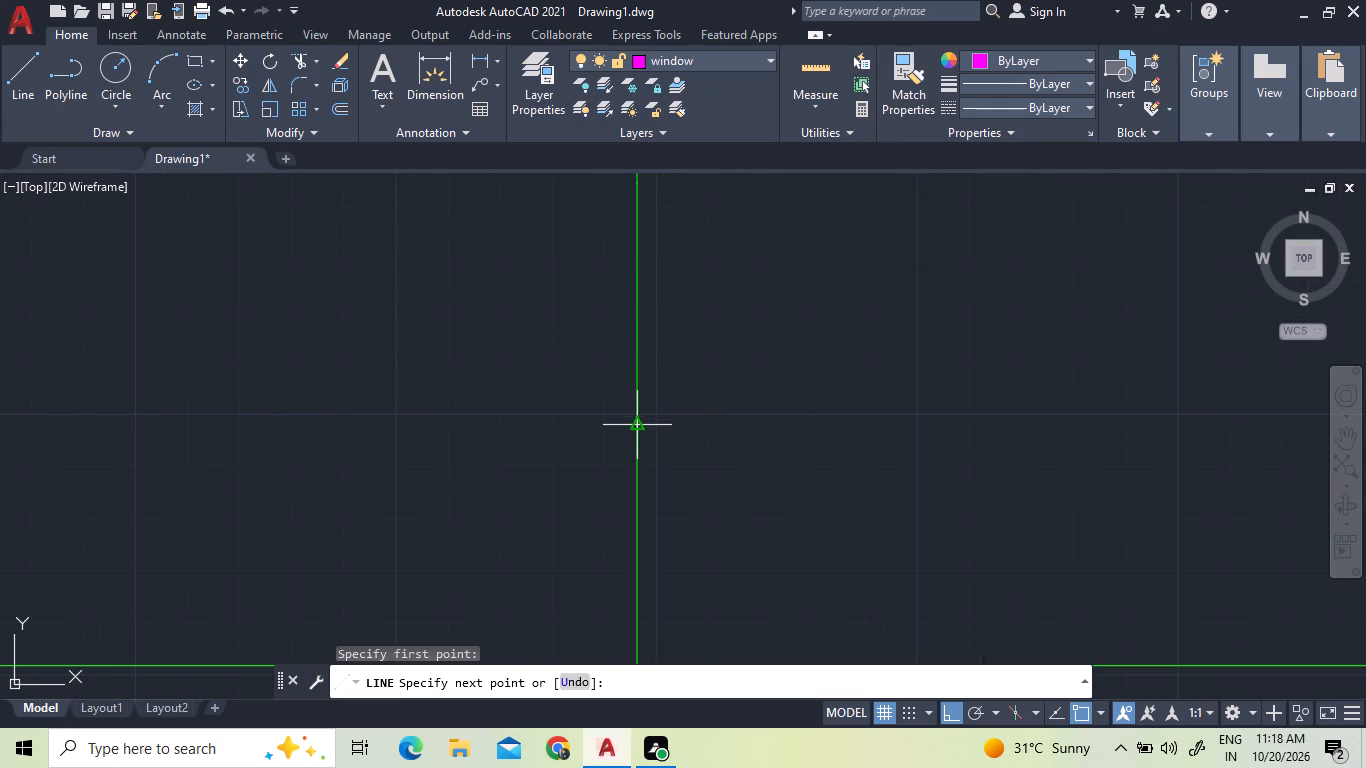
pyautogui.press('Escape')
# Draw a window line midway through the lower partition's thickness, from the small room's right line to the left outer wall's inner line.
pyautogui.click(27, 89)
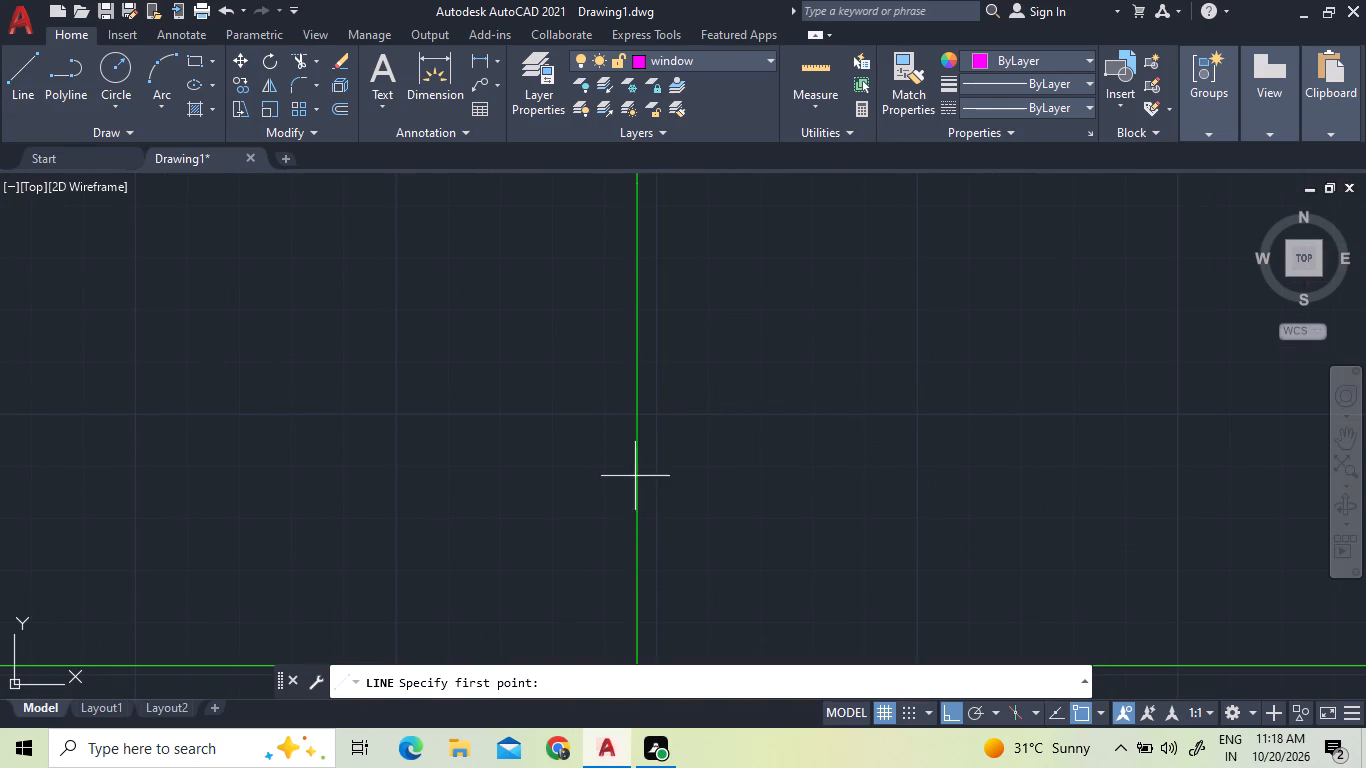
pyautogui.click(636, 404)
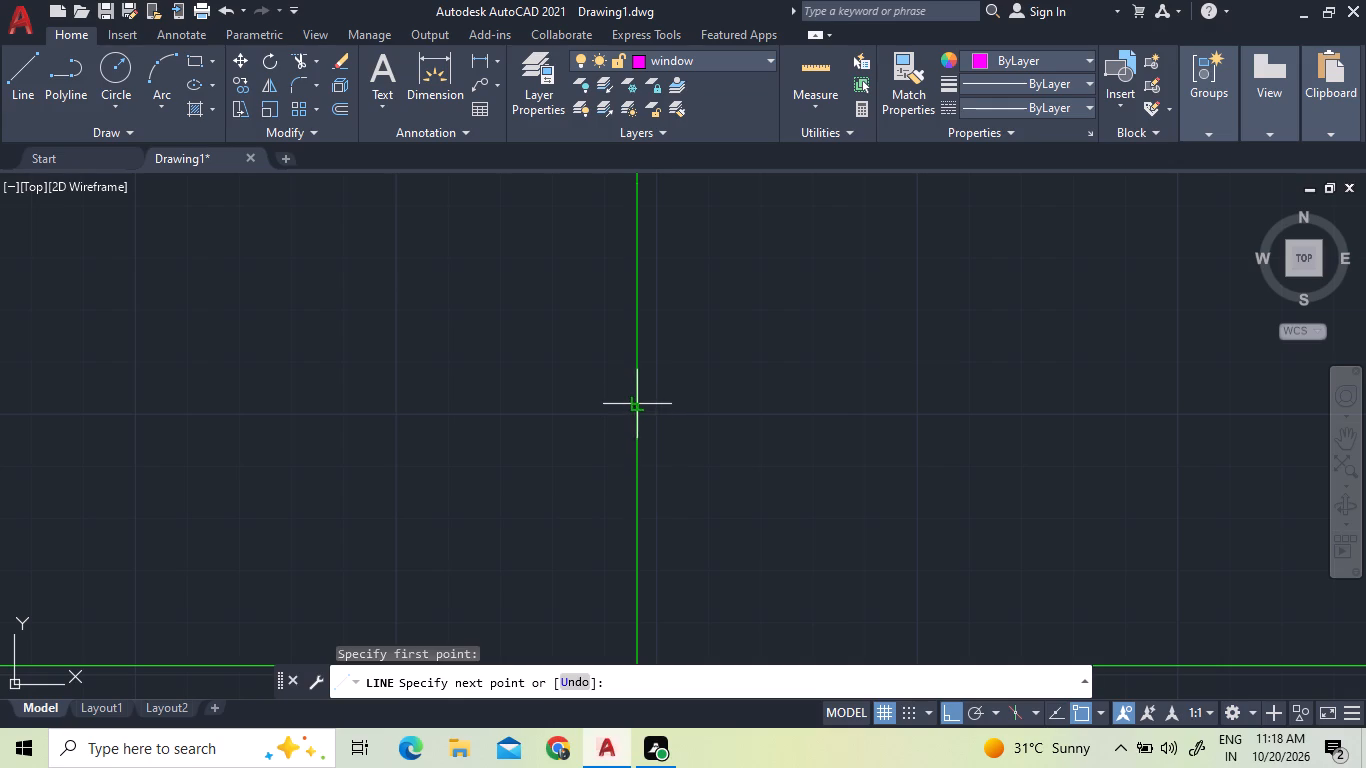
pyautogui.scroll(-7, 234, 382)
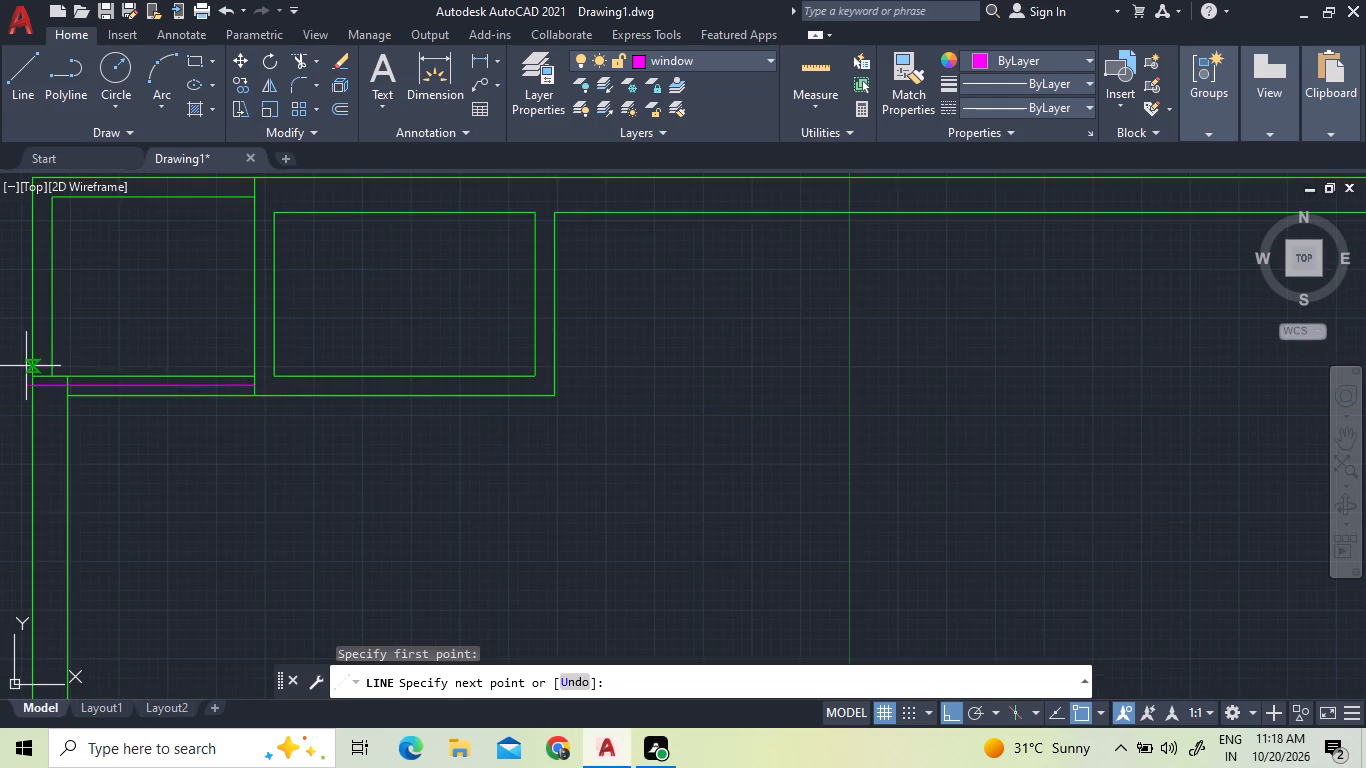
pyautogui.scroll(3, 26, 369)
pyautogui.scroll(4, 173, 450)
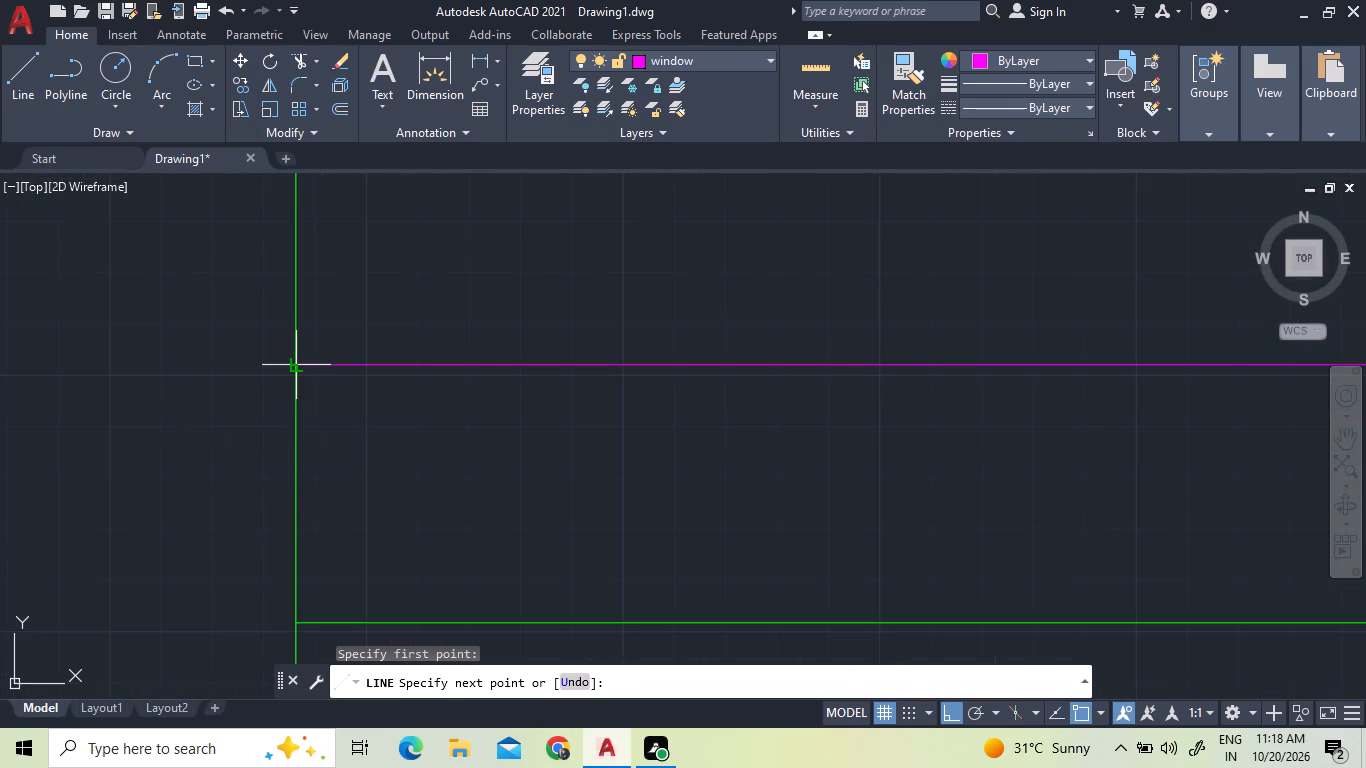
pyautogui.click(295, 358)
pyautogui.press('Escape')
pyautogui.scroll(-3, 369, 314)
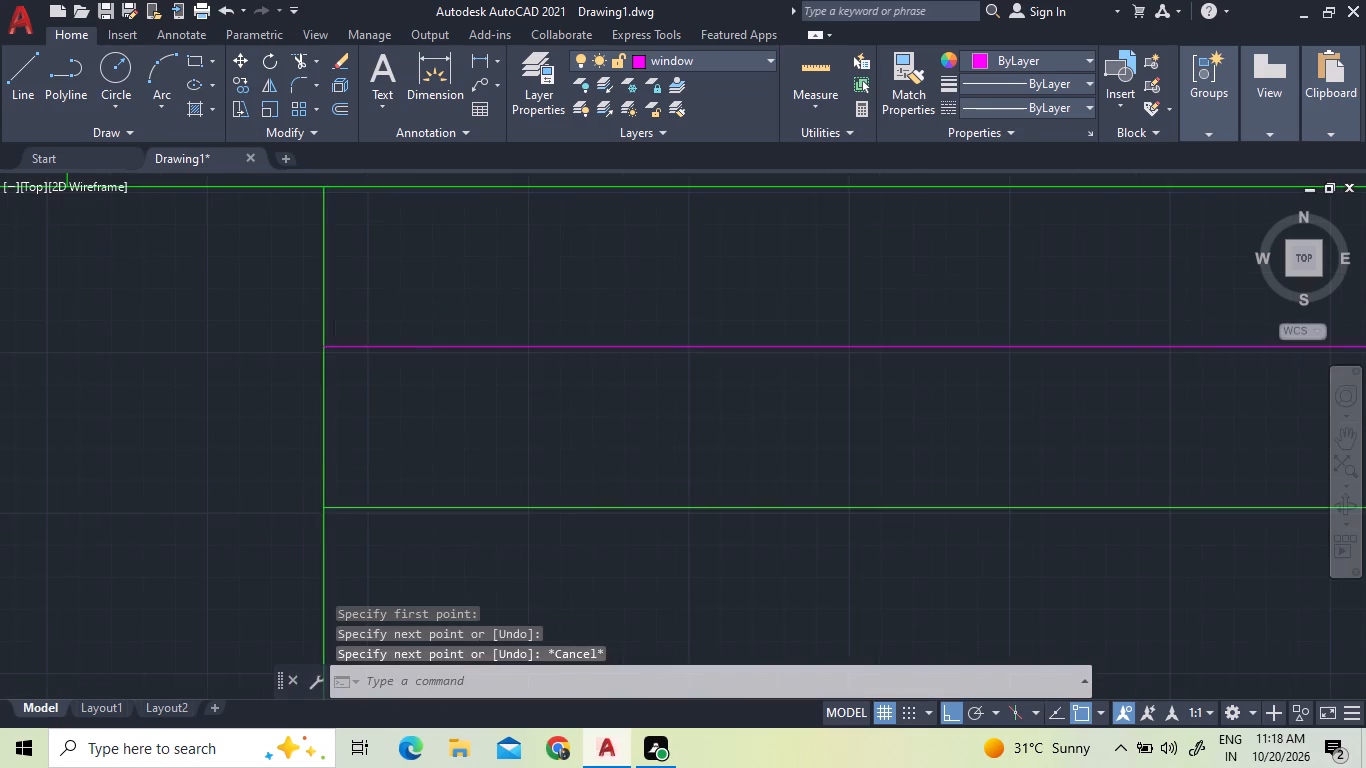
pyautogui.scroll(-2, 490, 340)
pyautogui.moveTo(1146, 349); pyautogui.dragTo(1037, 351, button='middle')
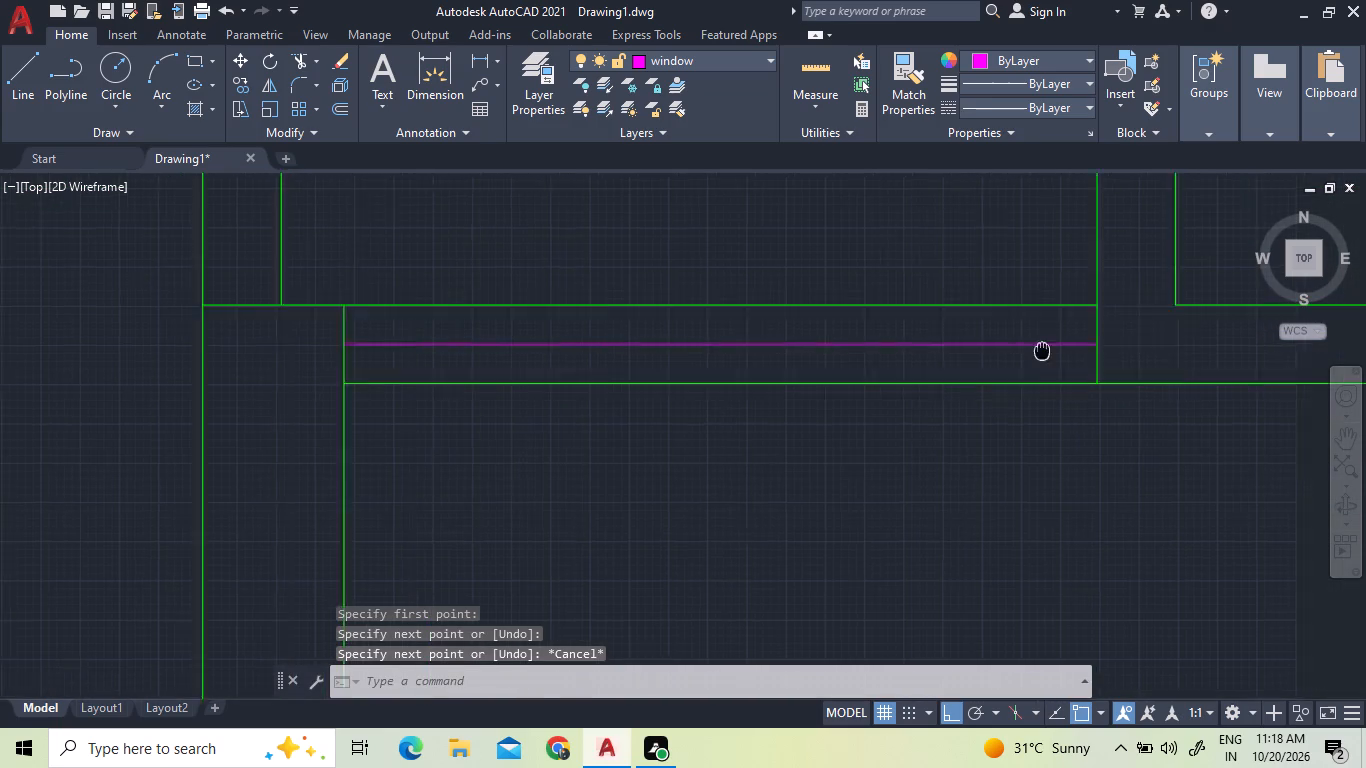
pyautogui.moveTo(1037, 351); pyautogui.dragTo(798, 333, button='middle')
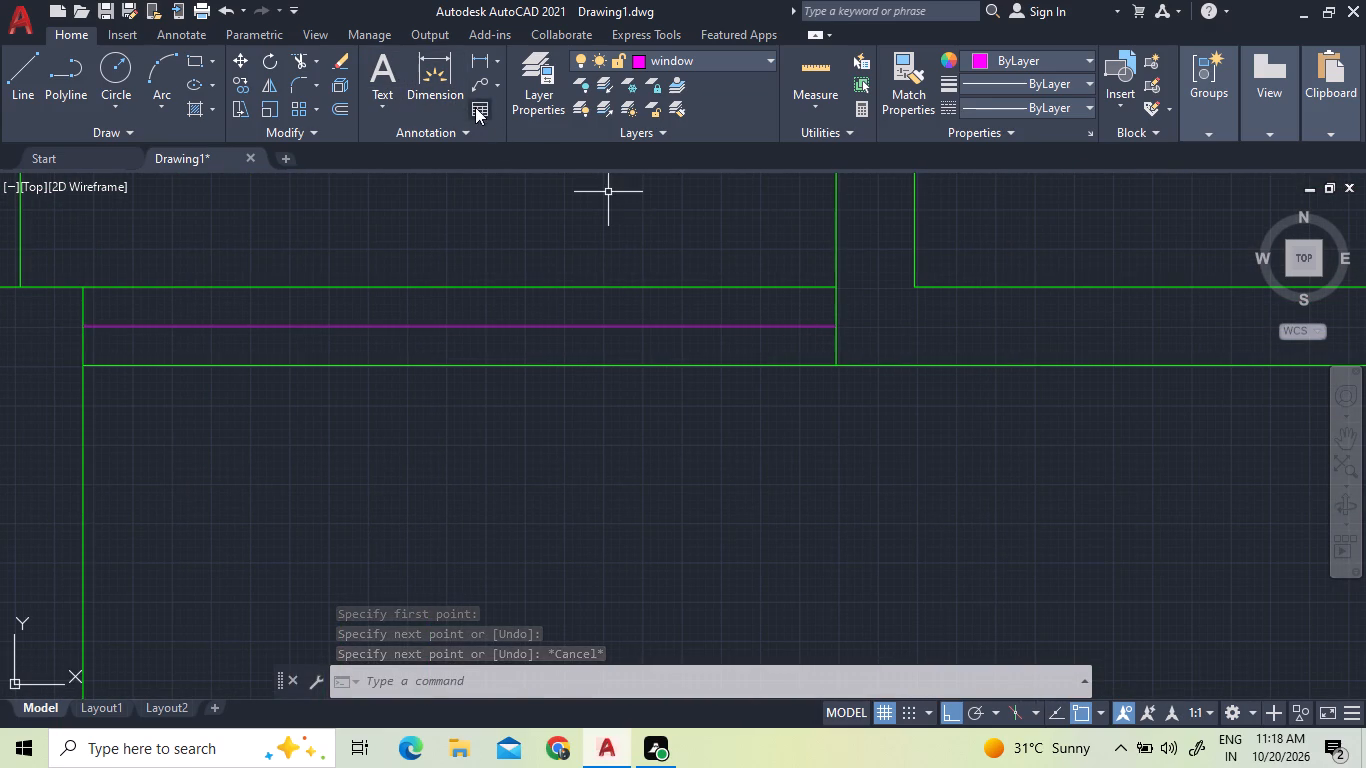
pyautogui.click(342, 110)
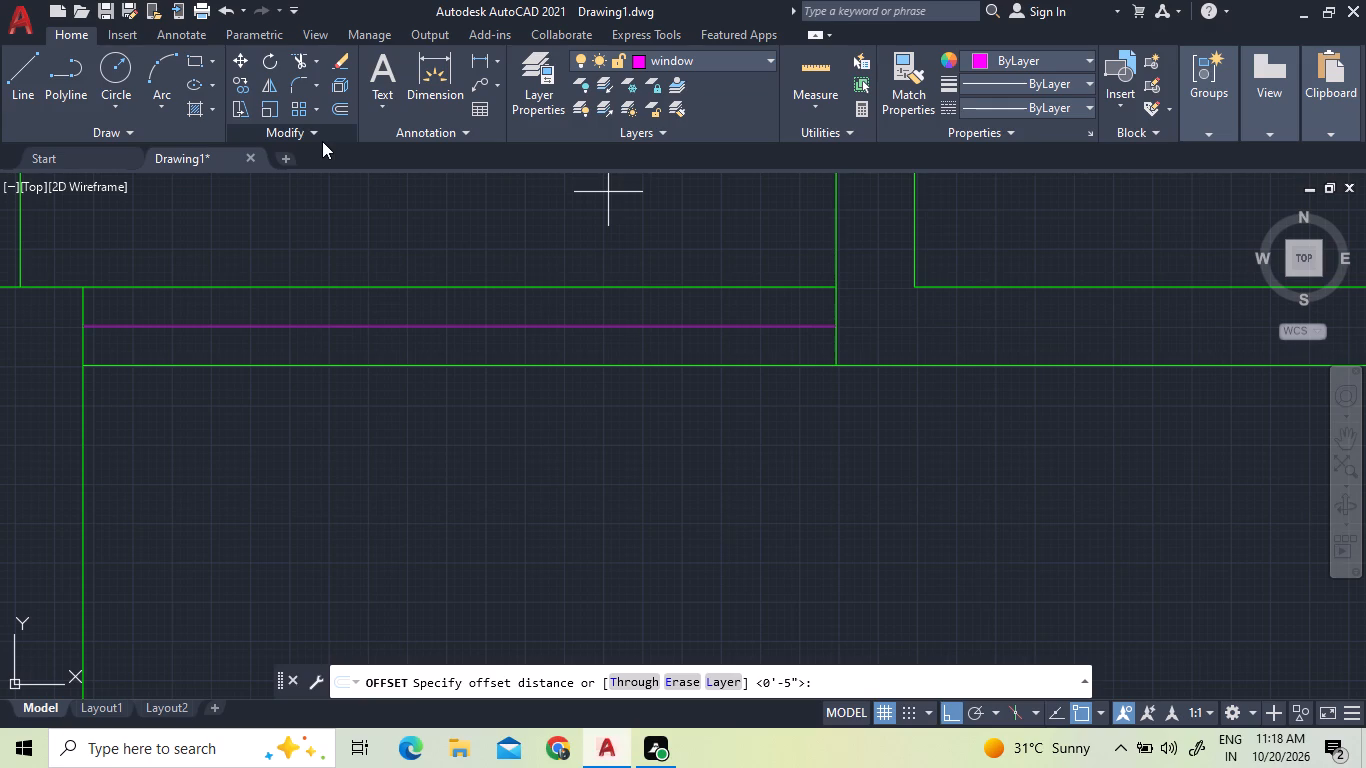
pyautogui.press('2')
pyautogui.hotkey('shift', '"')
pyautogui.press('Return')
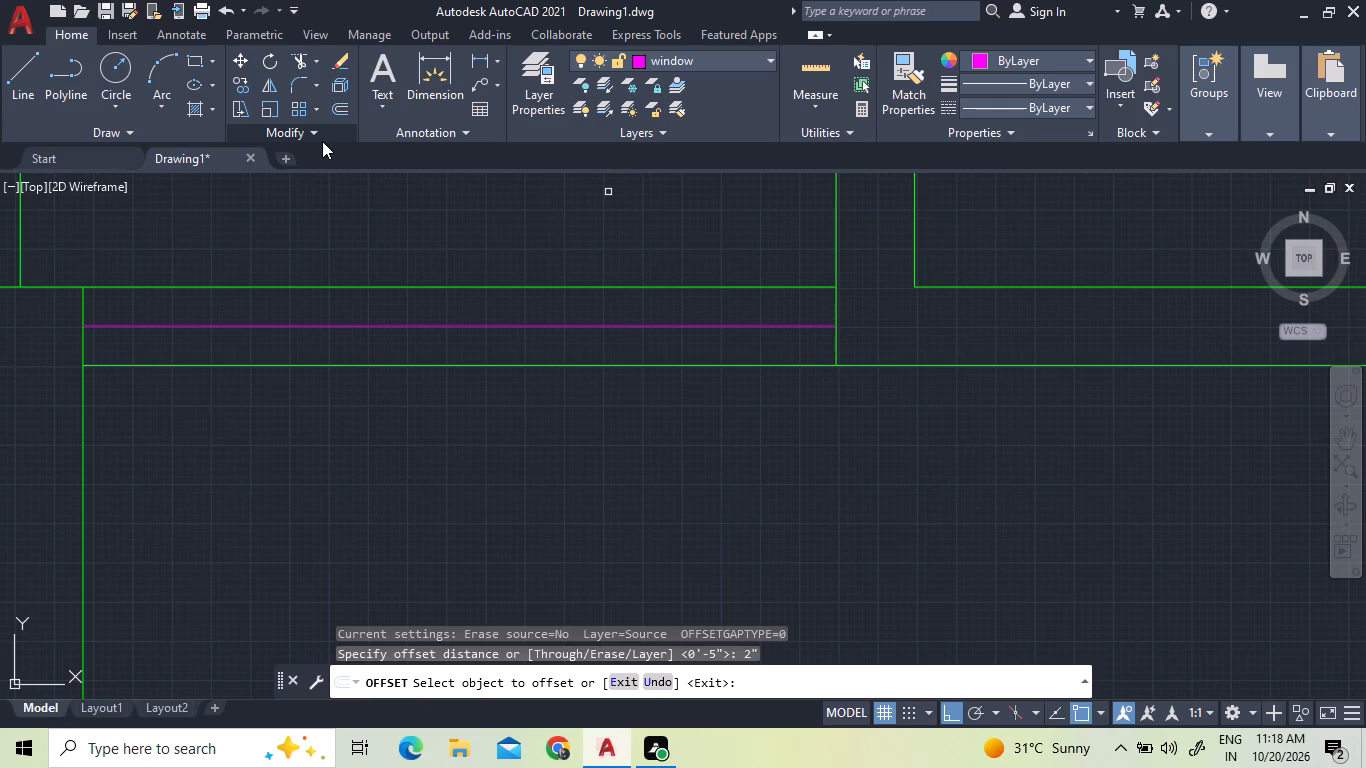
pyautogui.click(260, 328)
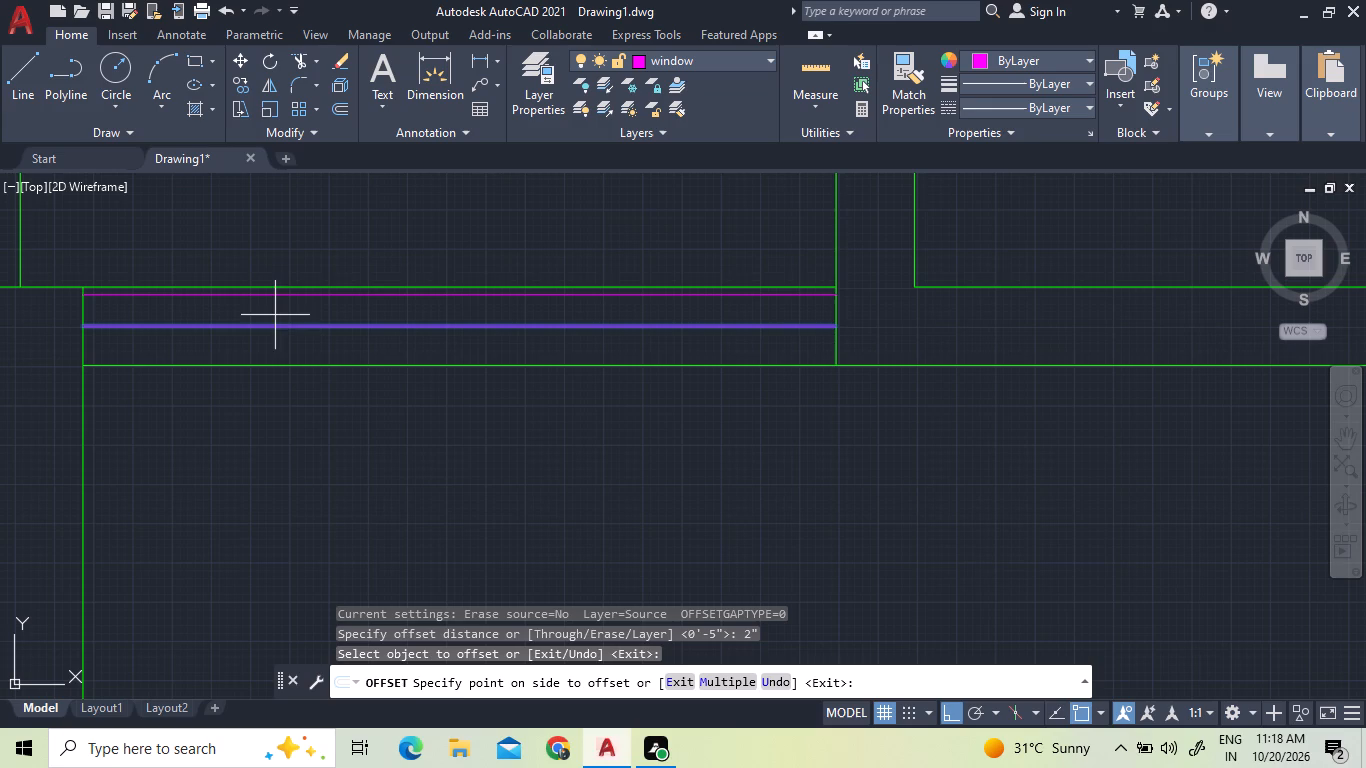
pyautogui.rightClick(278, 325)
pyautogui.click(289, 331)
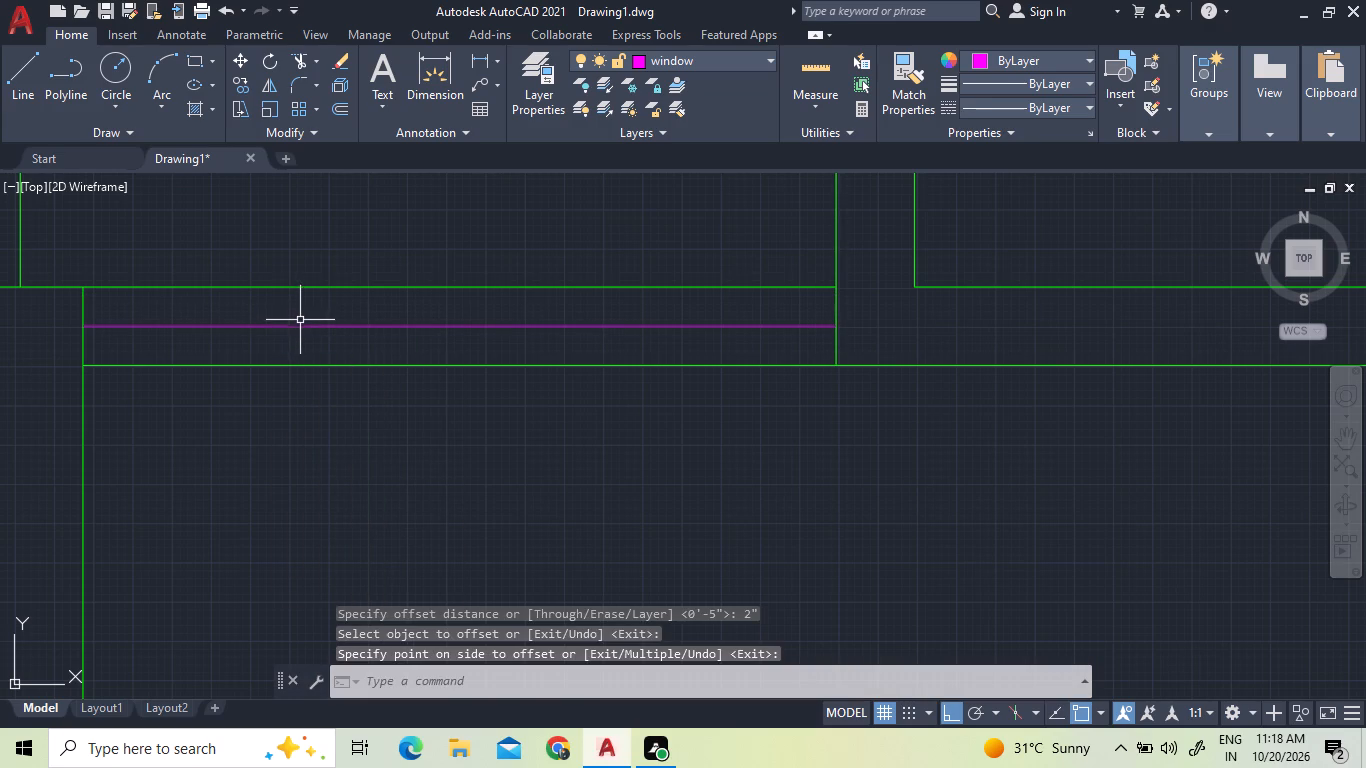
# Offset the window line in the lower partition by 1" both upward and downward.
pyautogui.click(336, 108)
pyautogui.press('1')
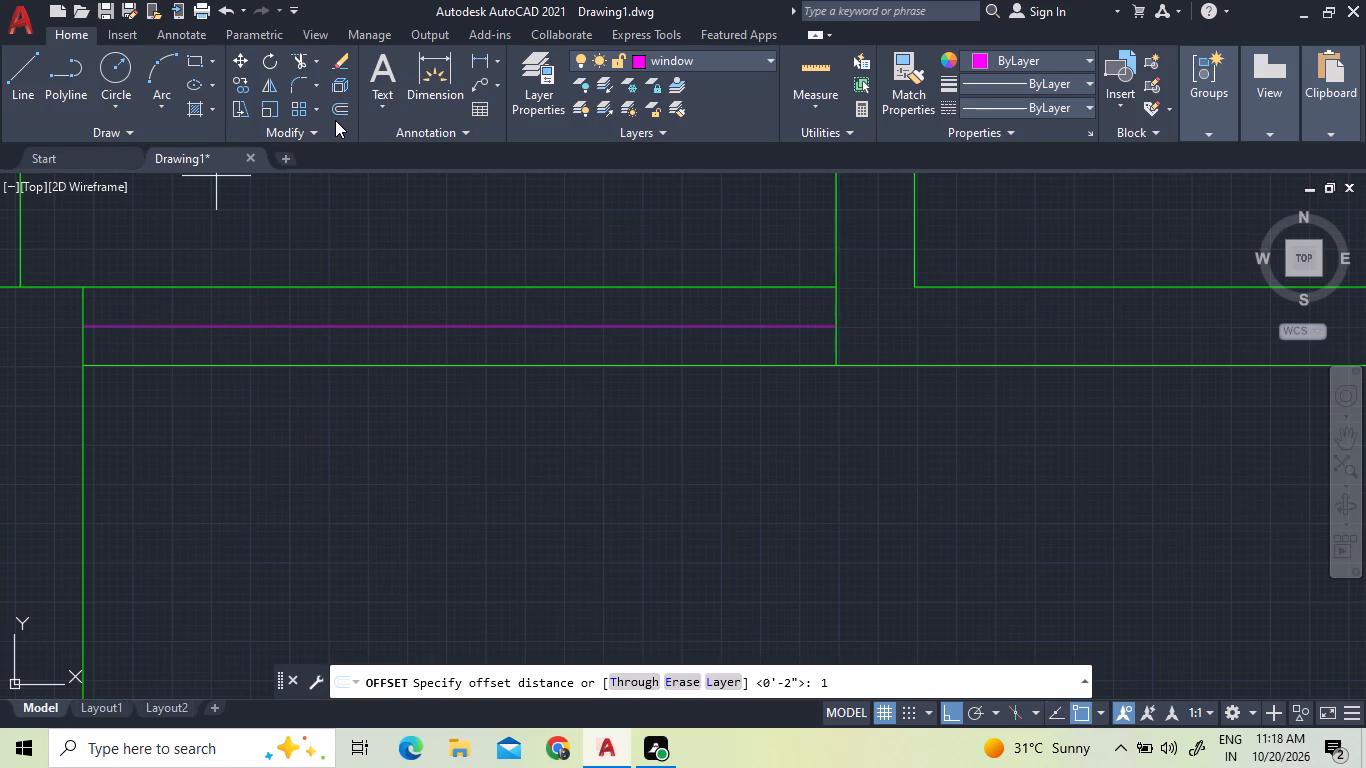
pyautogui.hotkey('shift', '"')
pyautogui.press('Return')
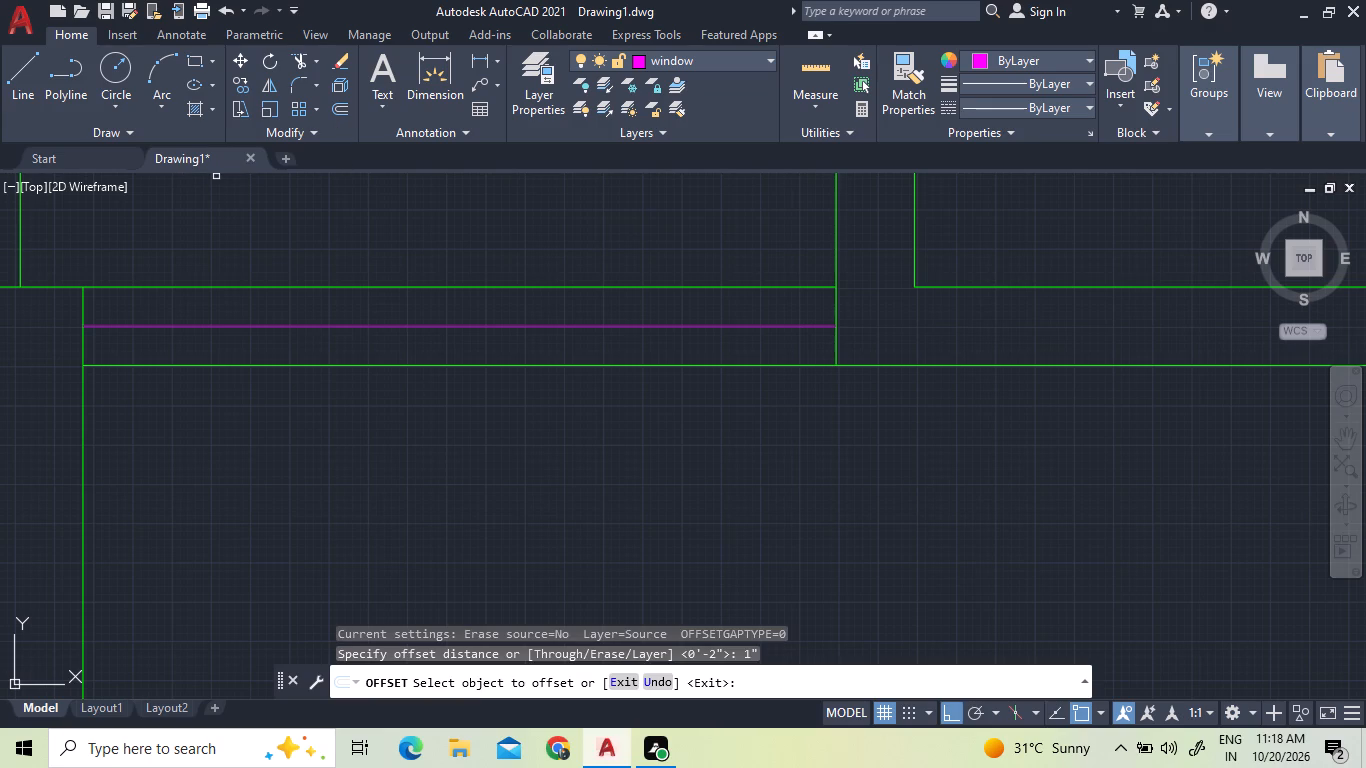
pyautogui.click(323, 324)
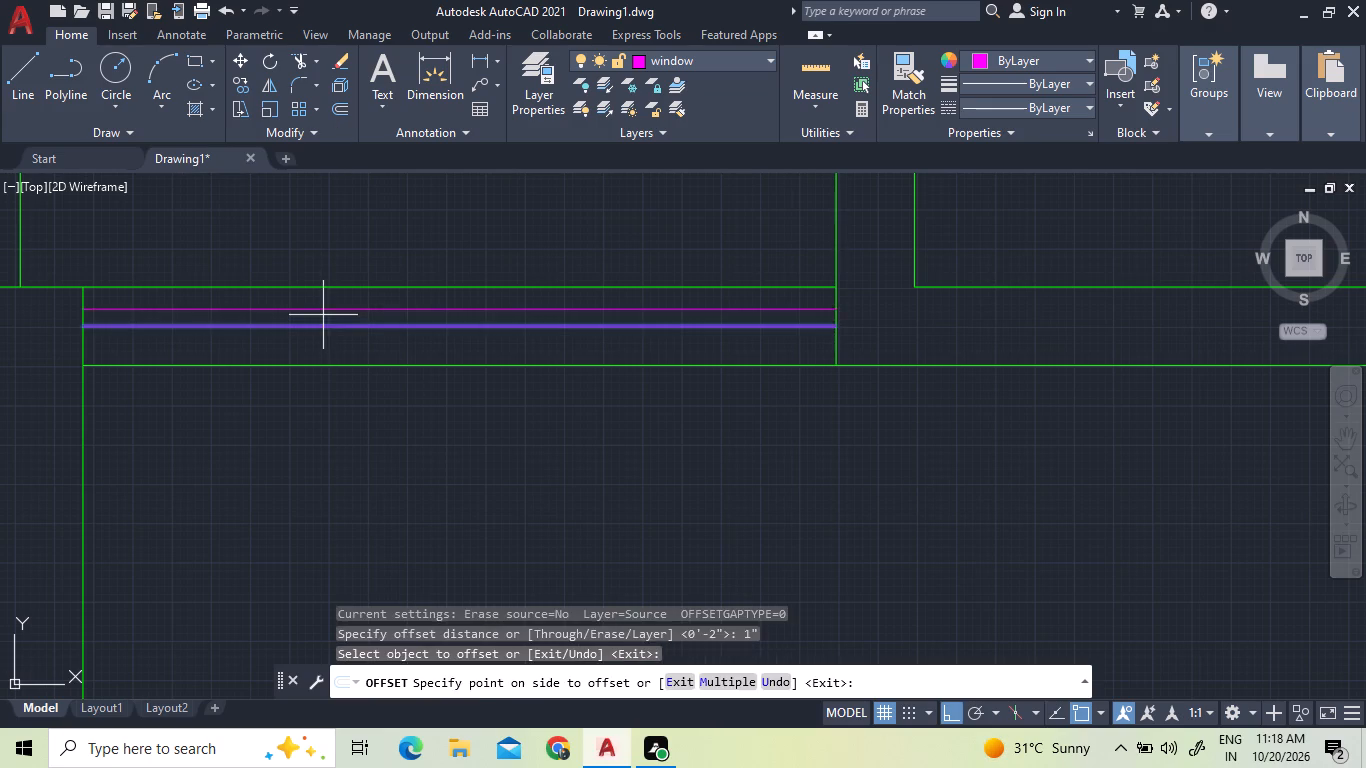
pyautogui.click(323, 315)
pyautogui.click(323, 327)
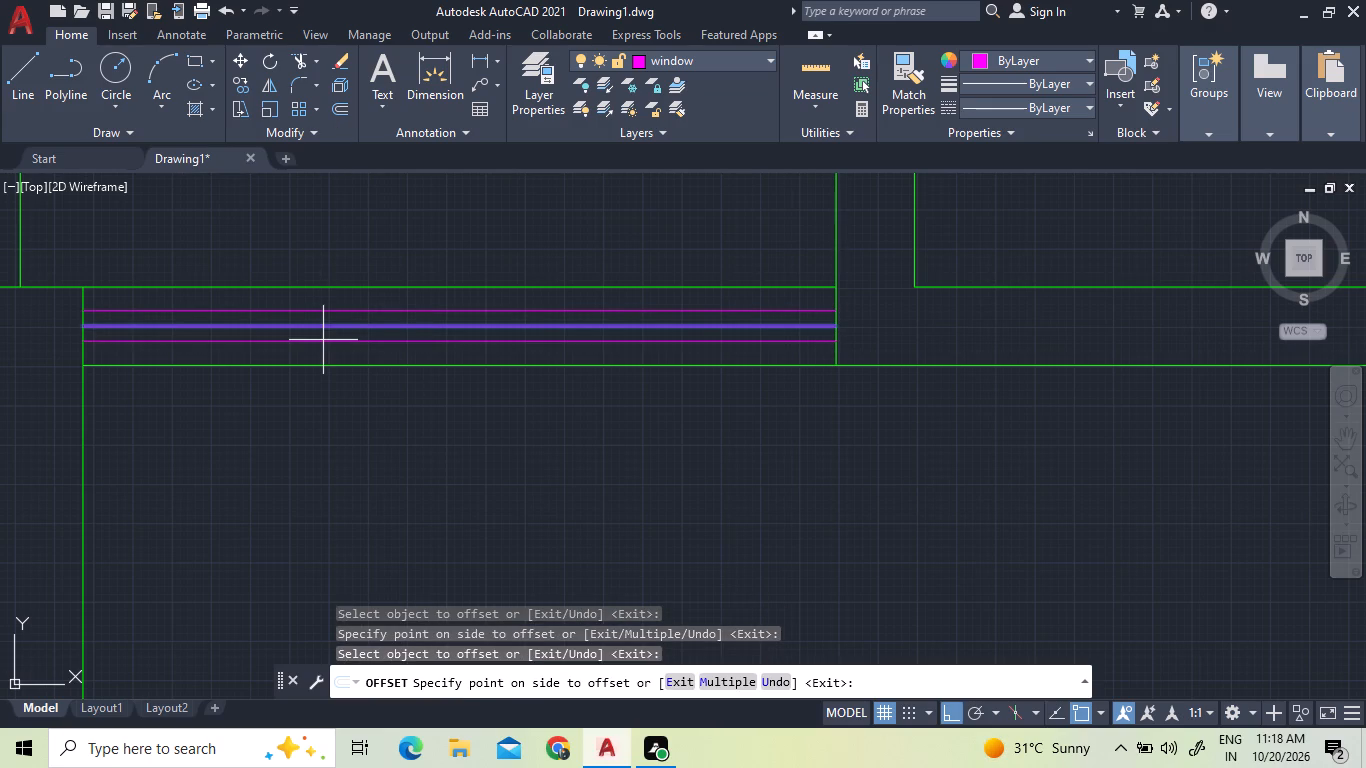
pyautogui.click(323, 340)
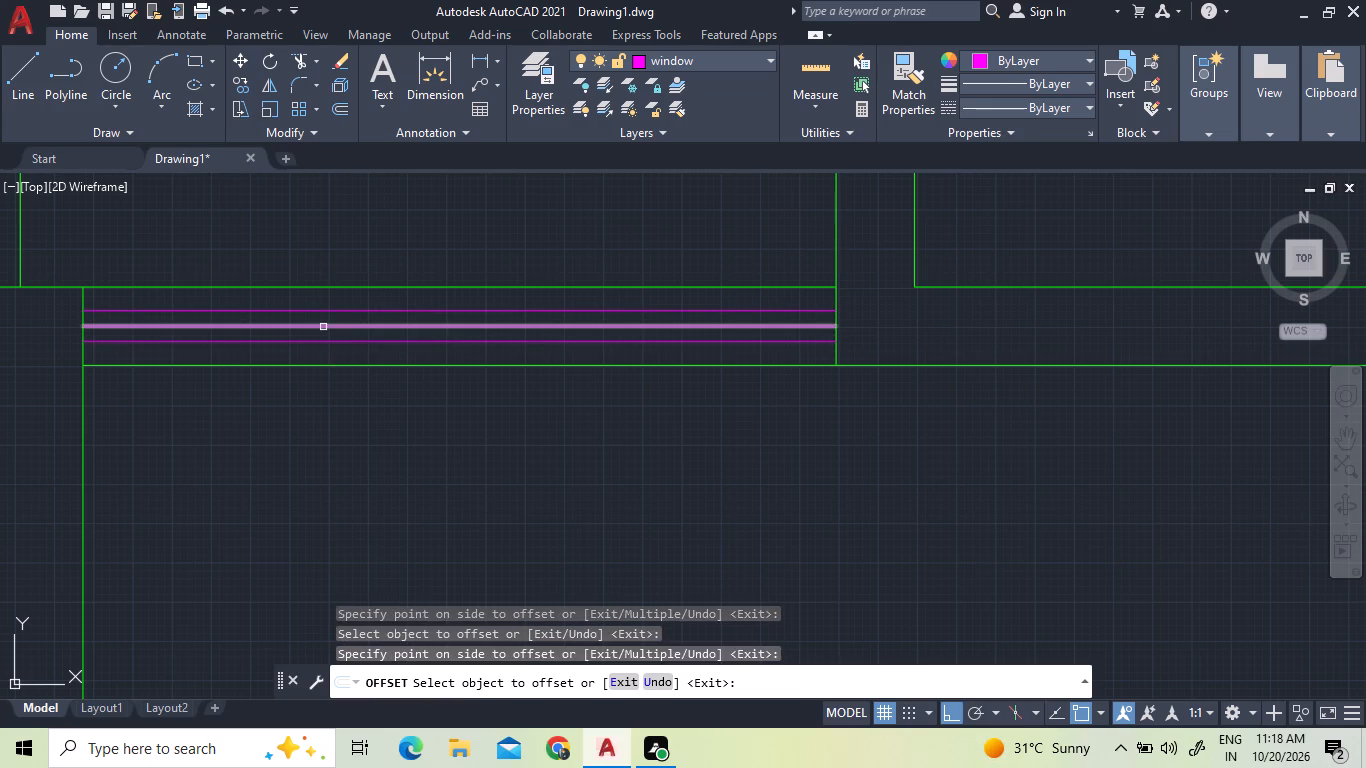
pyautogui.rightClick(323, 326)
pyautogui.click(333, 332)
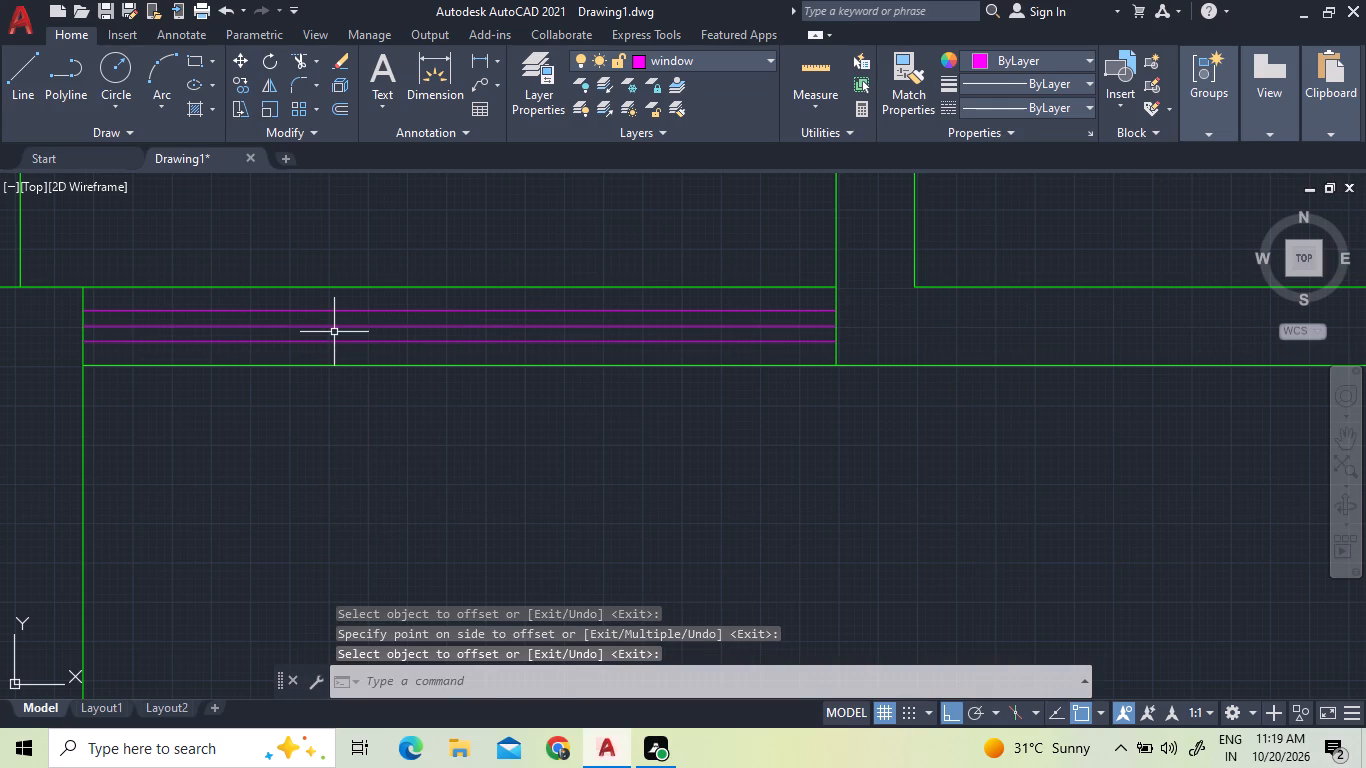
# Delete the middle window line, keeping the two offset lines.
pyautogui.click(334, 324)
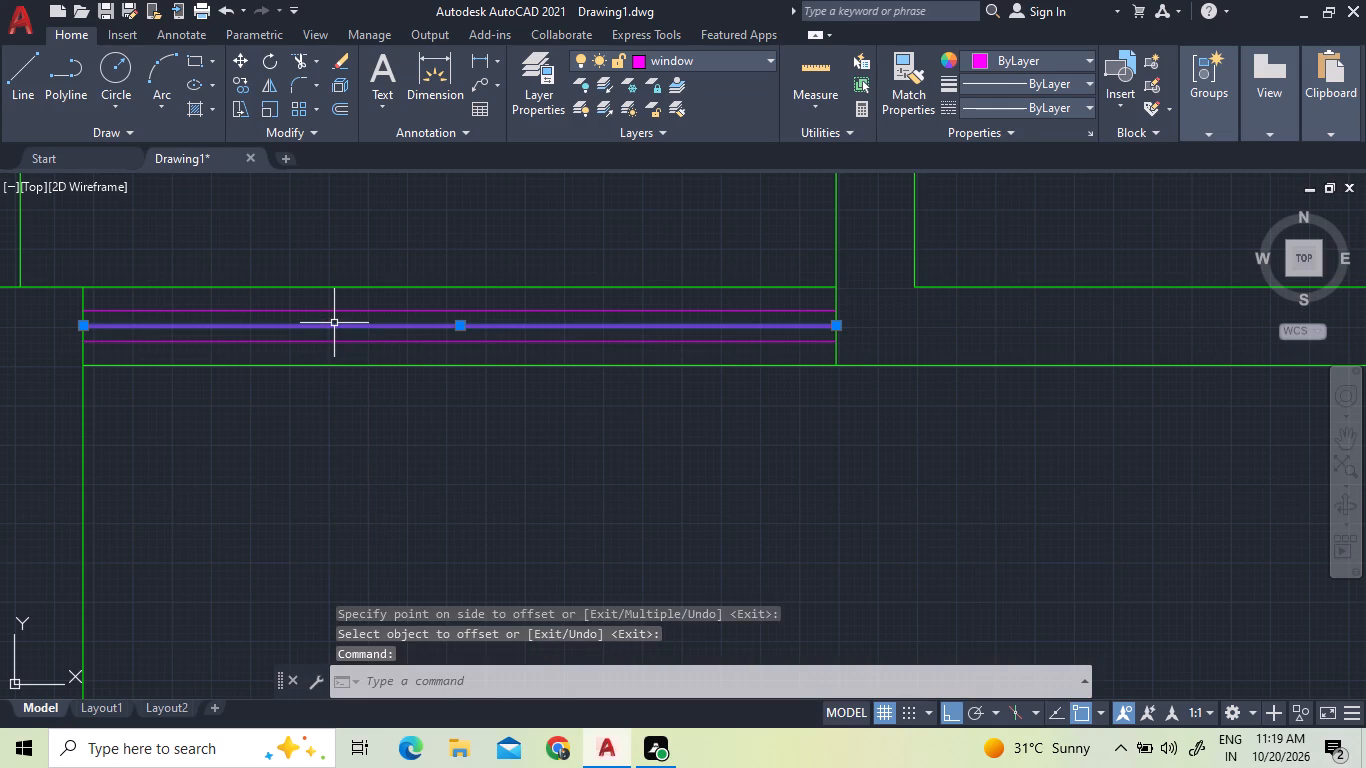
pyautogui.press('Delete')
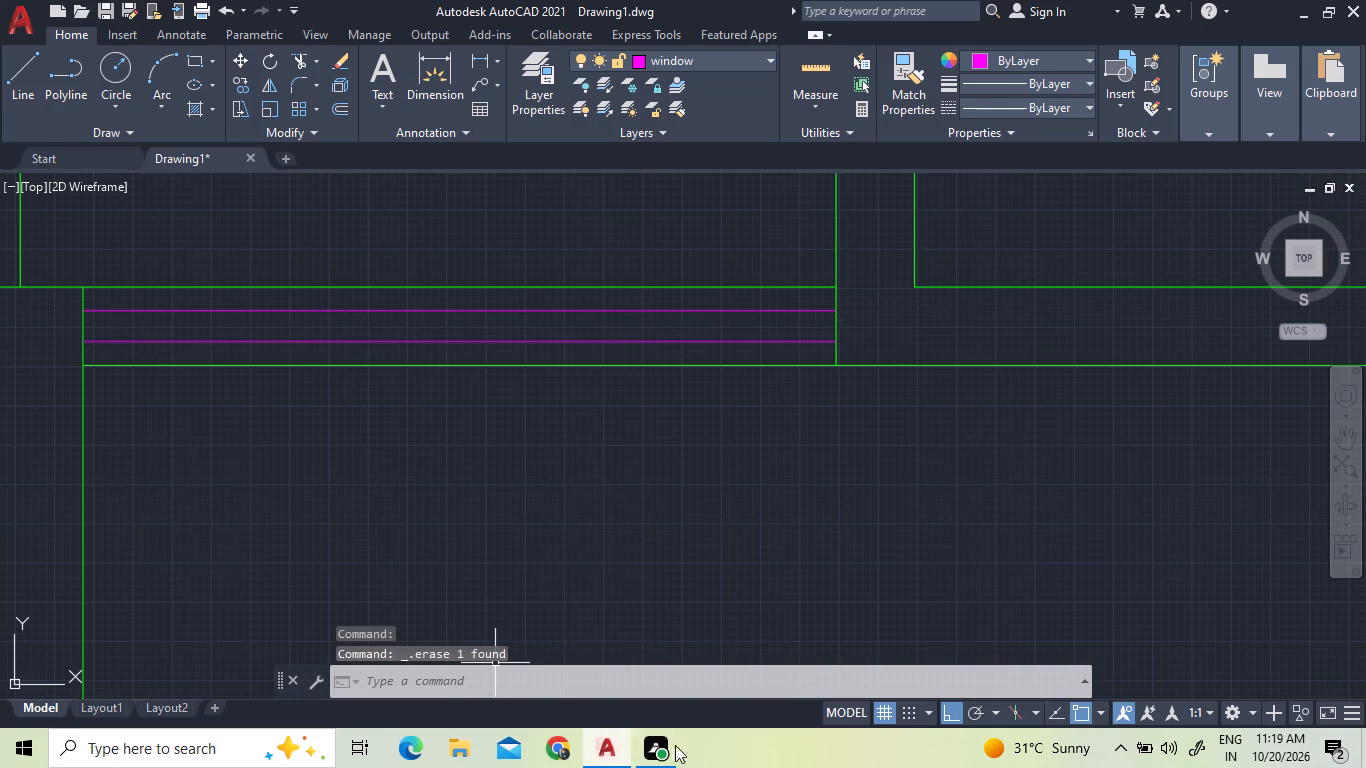
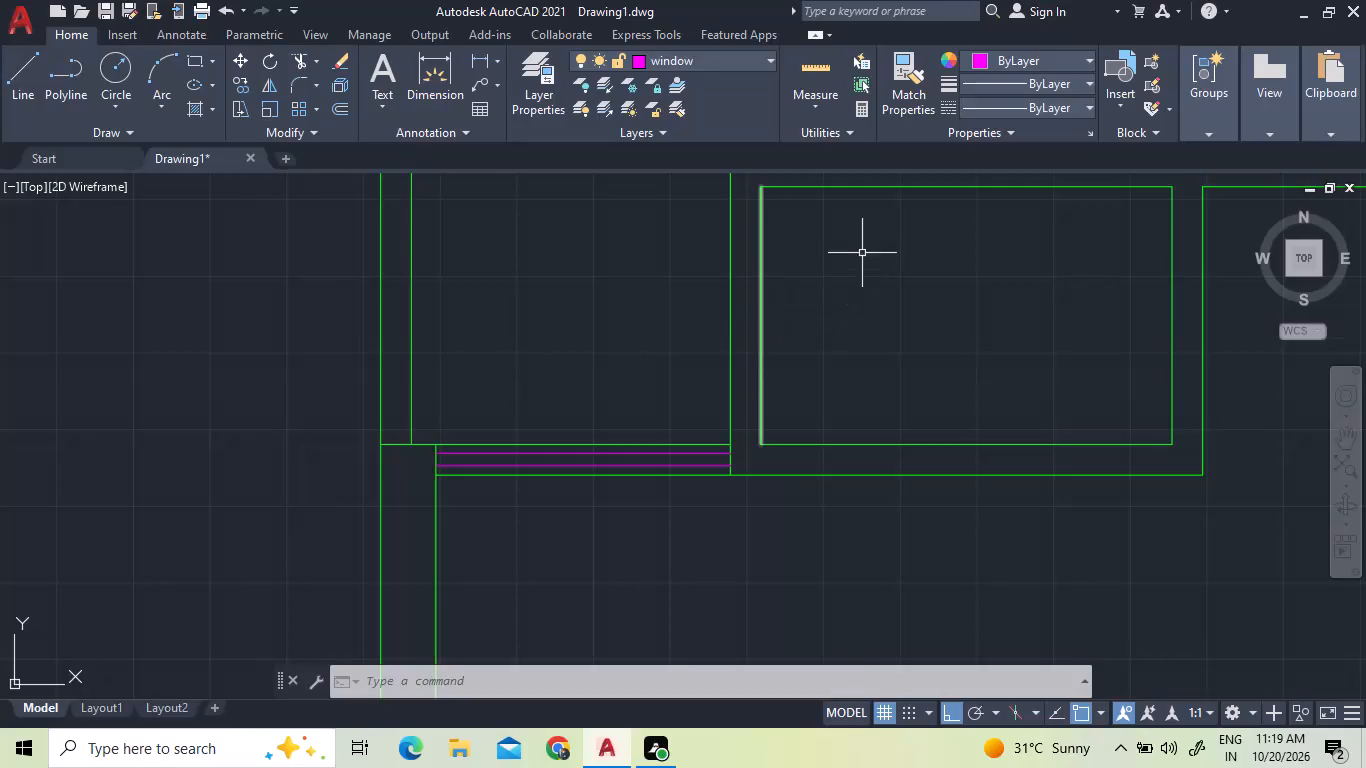
# Draw two short window lines across the partition between the small room and the room to its right, one above the other.
pyautogui.scroll(1, 861, 249)
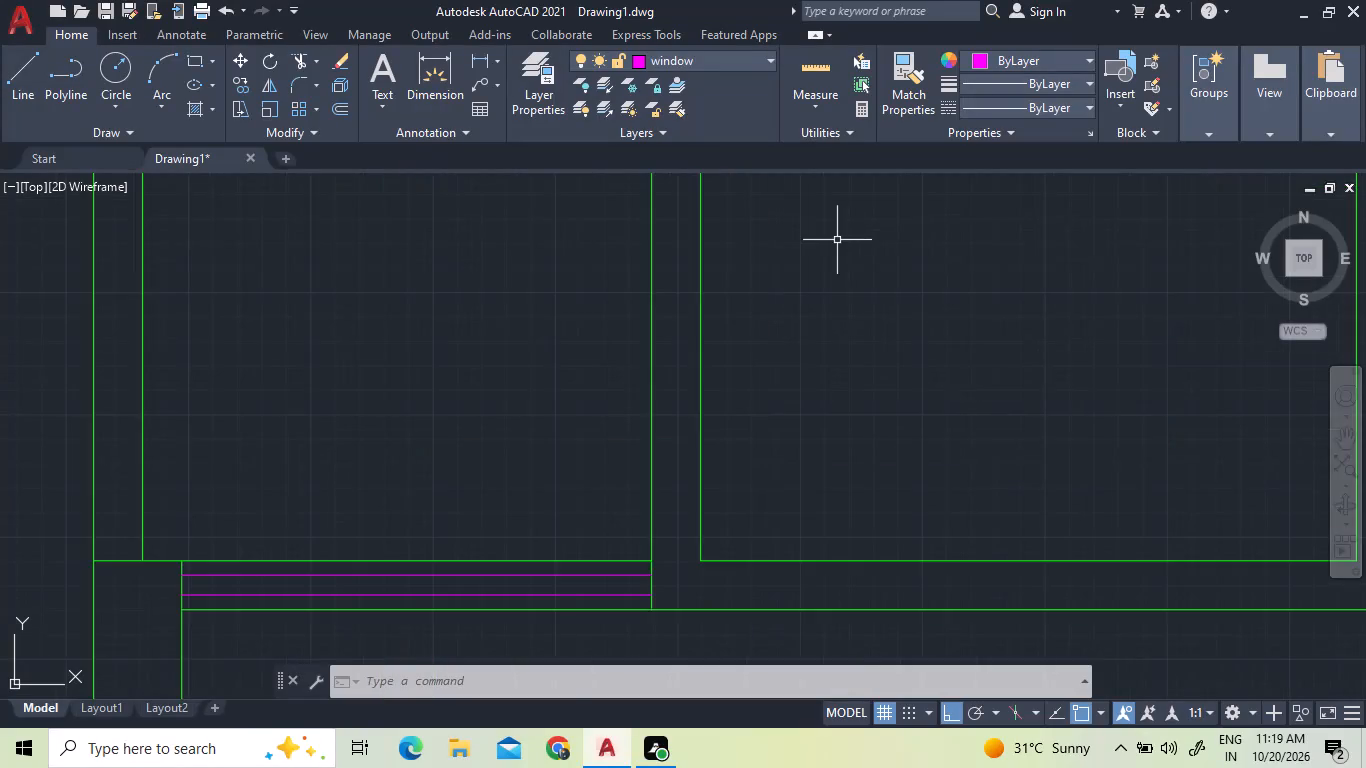
pyautogui.scroll(-2, 828, 254)
pyautogui.scroll(1, 827, 232)
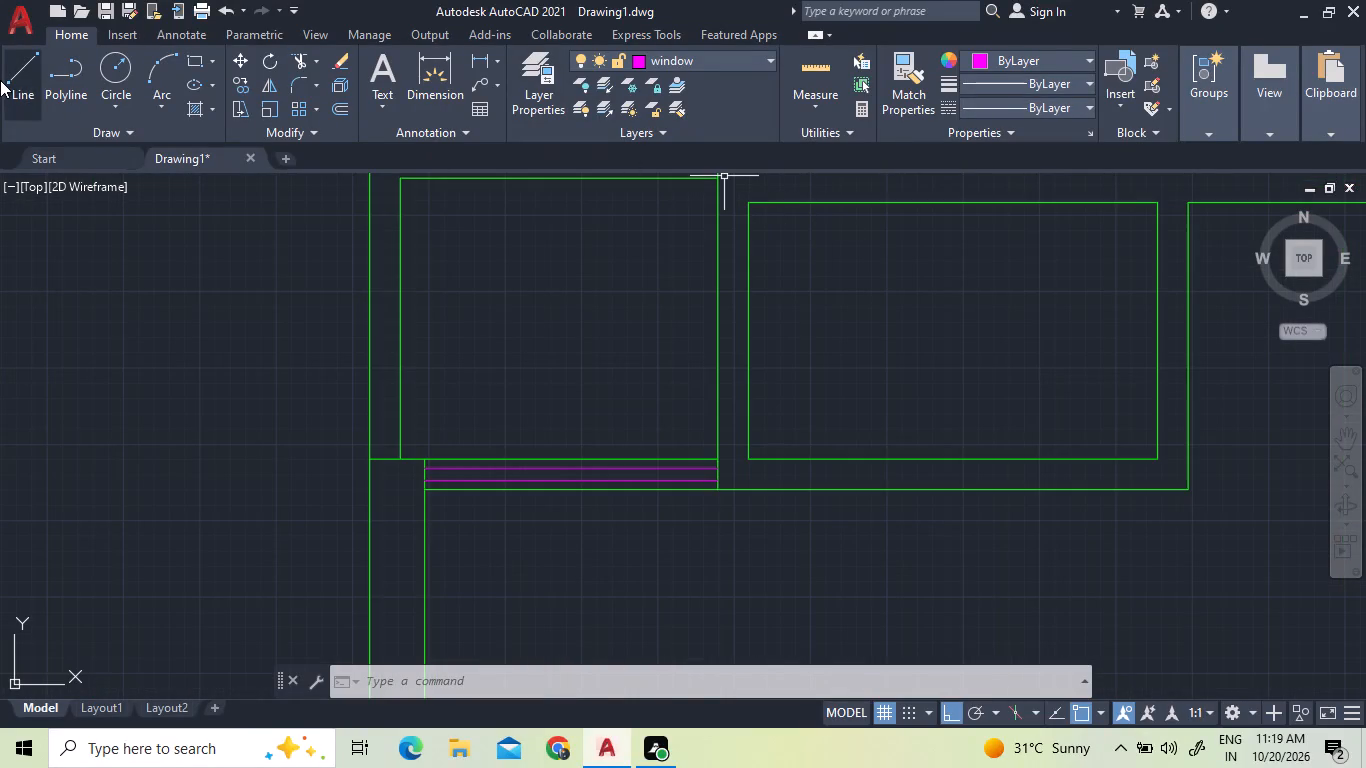
pyautogui.click(16, 83)
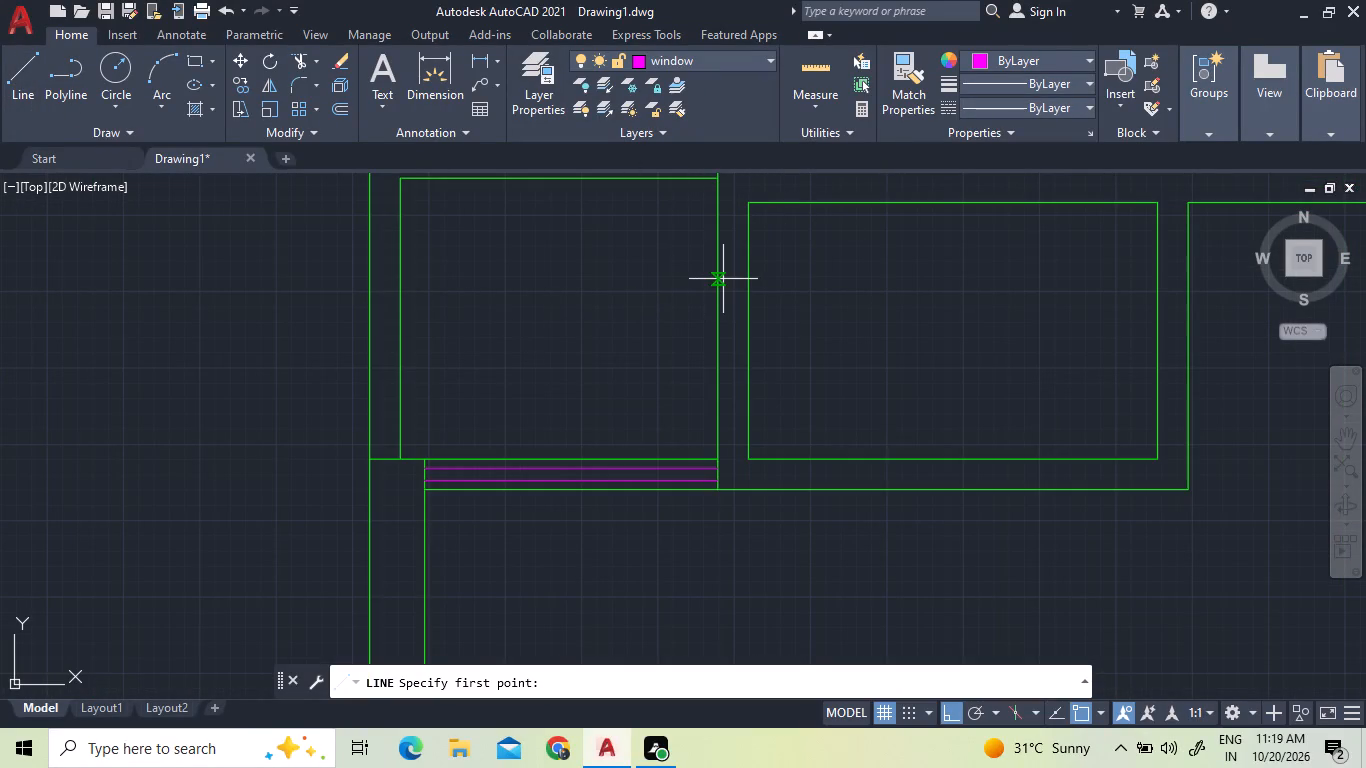
pyautogui.click(717, 276)
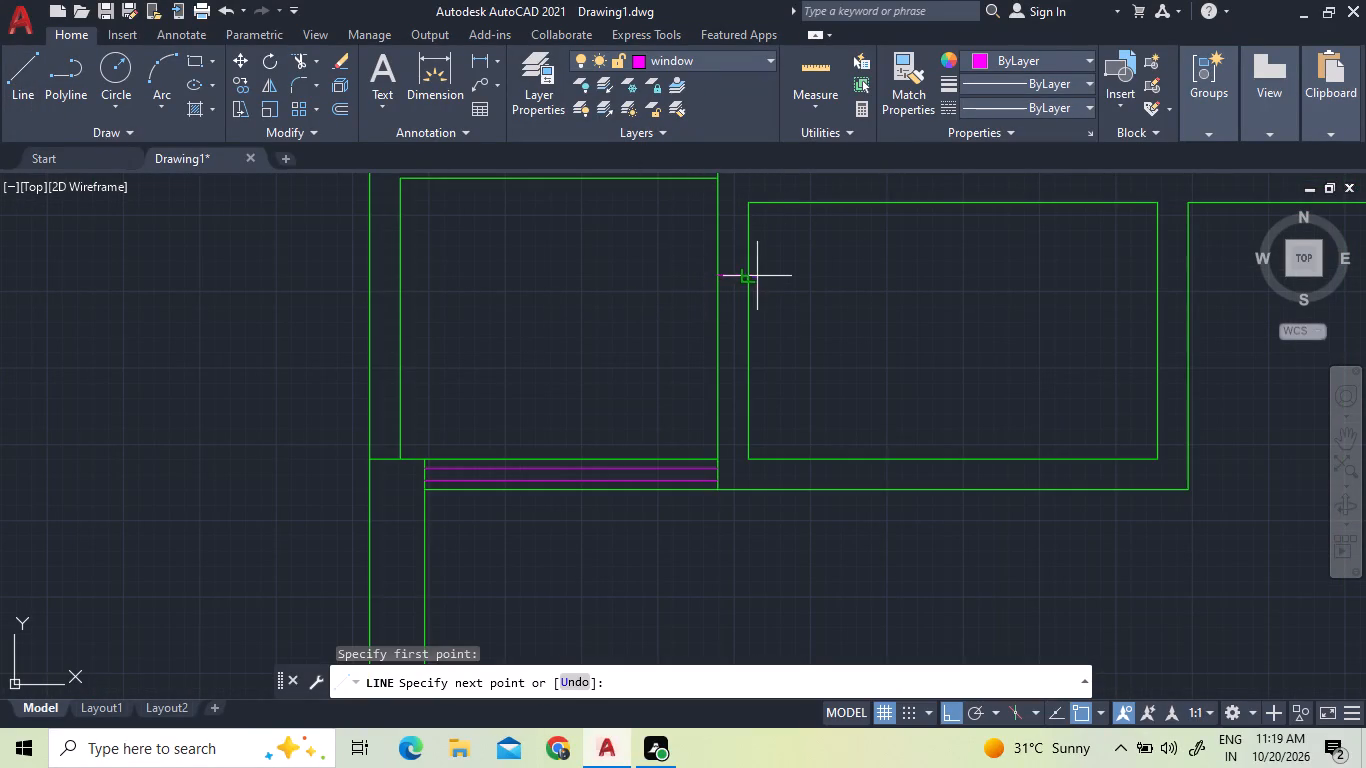
pyautogui.click(750, 275)
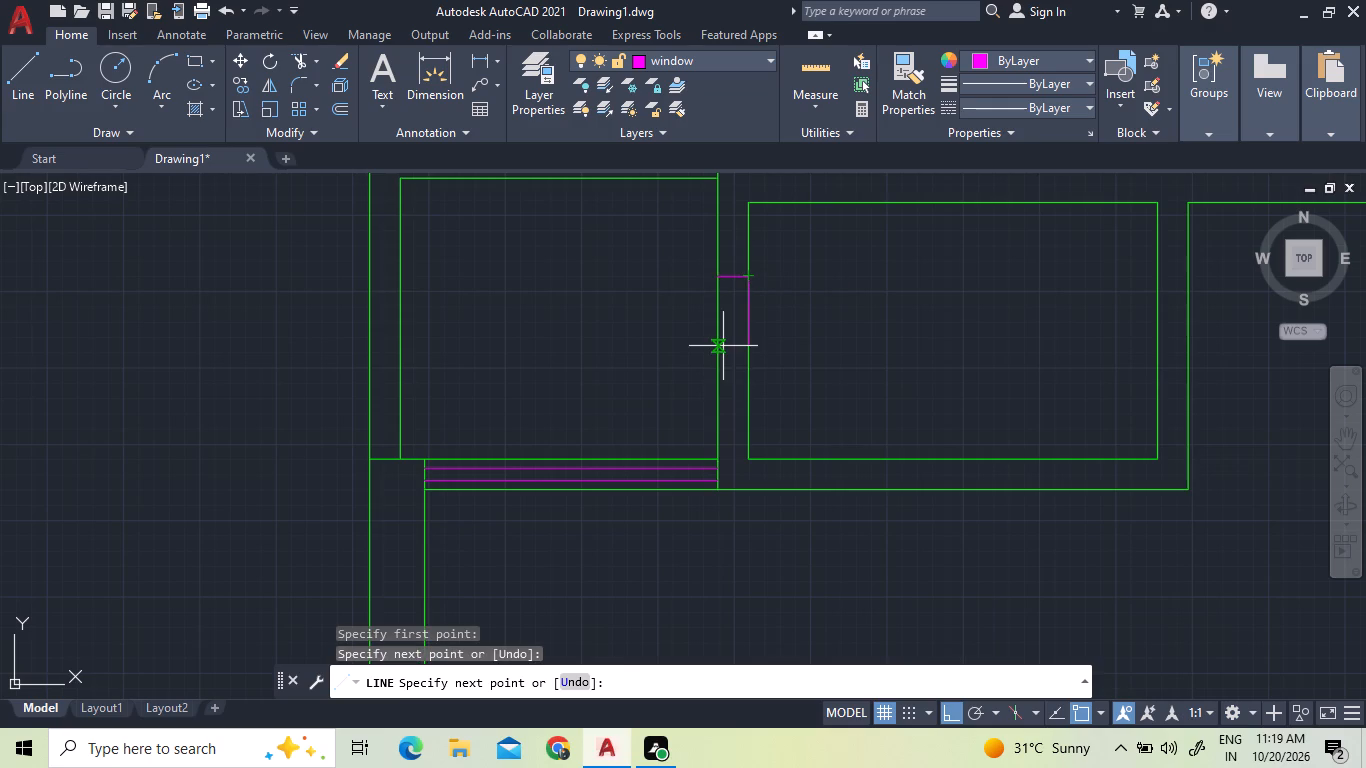
pyautogui.rightClick(738, 238)
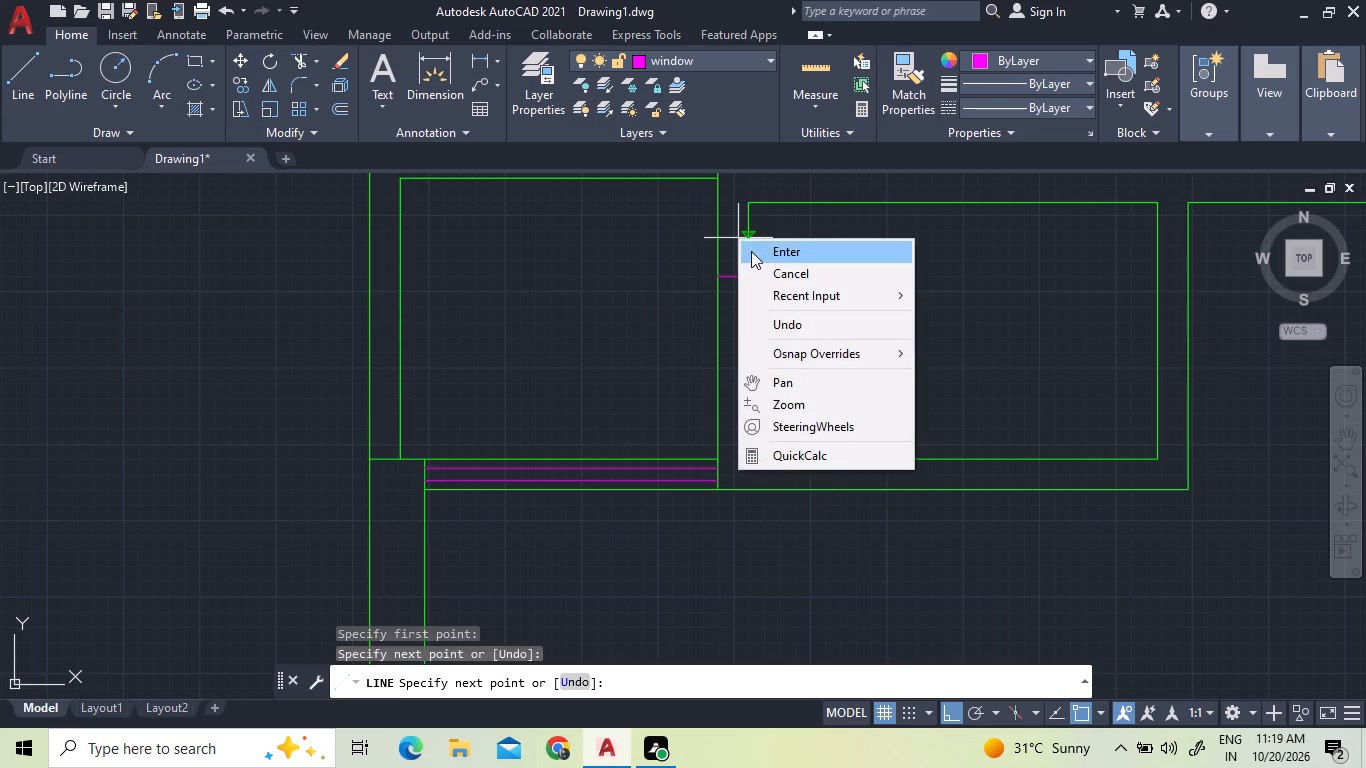
pyautogui.click(751, 251)
pyautogui.click(34, 96)
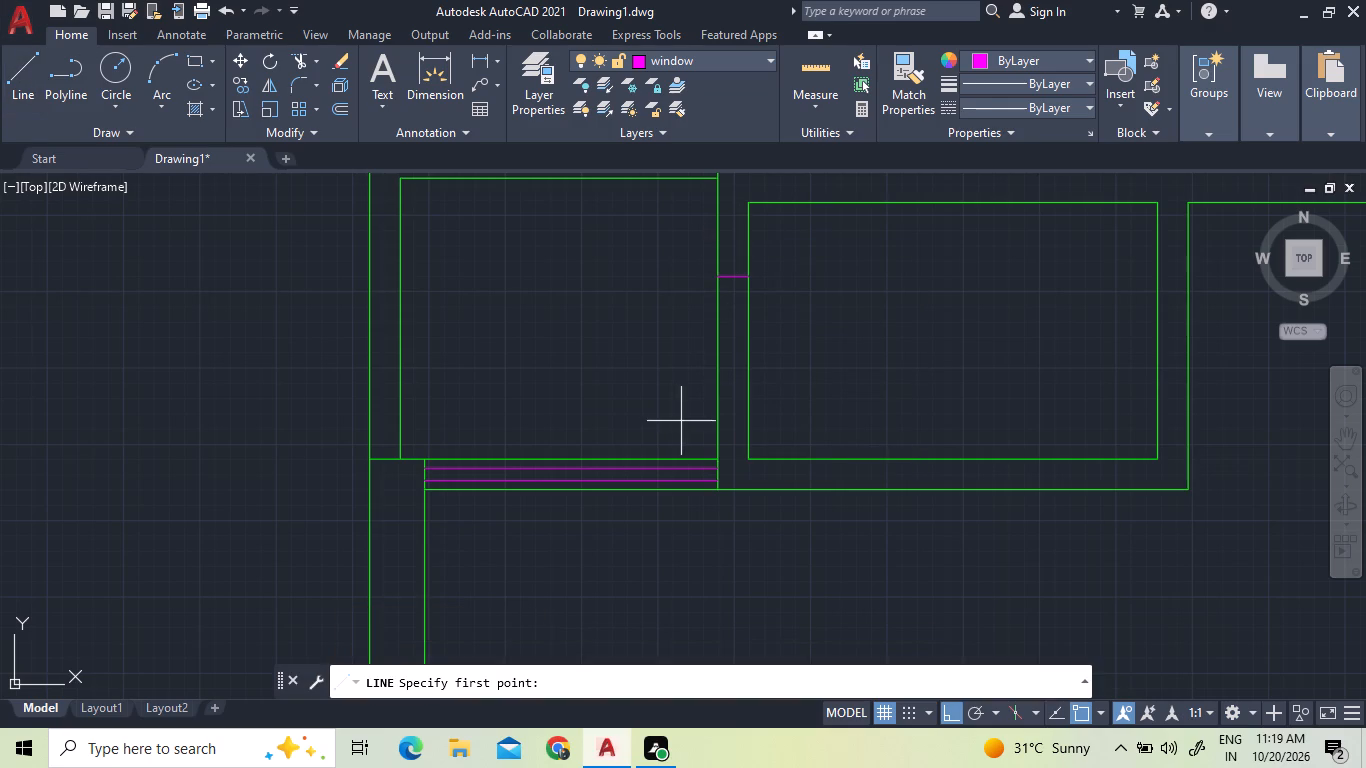
pyautogui.click(716, 358)
pyautogui.click(748, 357)
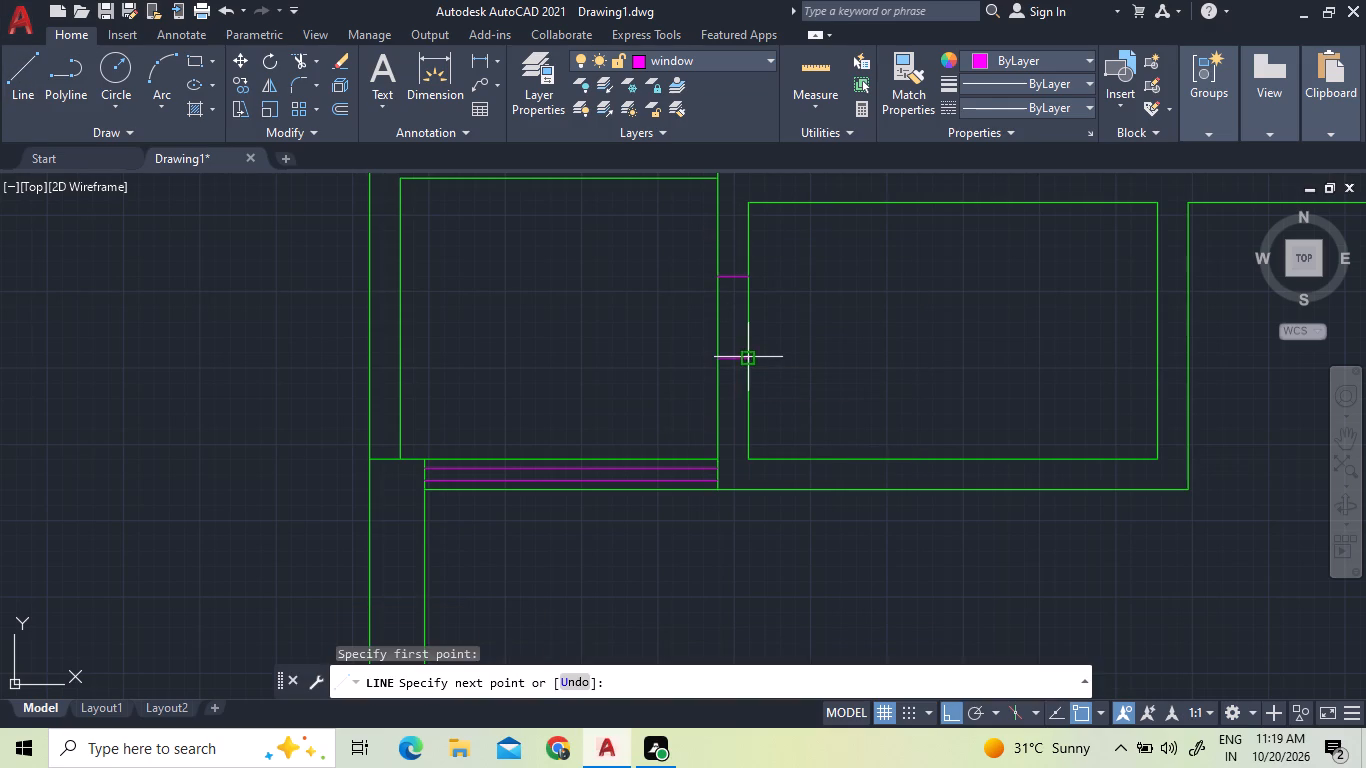
pyautogui.rightClick(787, 339)
pyautogui.click(796, 342)
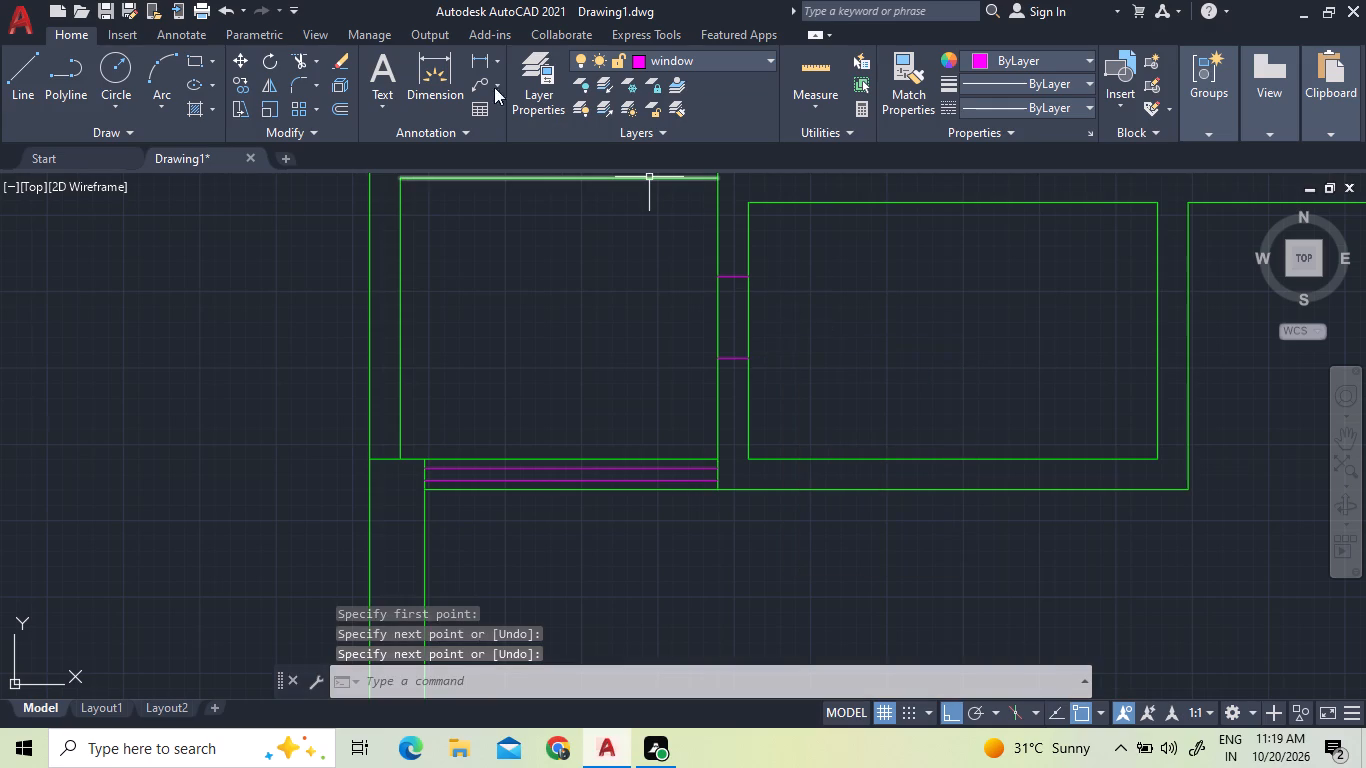
# Draw a vertical window line connecting the midpoints of the two short lines across the partition.
pyautogui.click(27, 83)
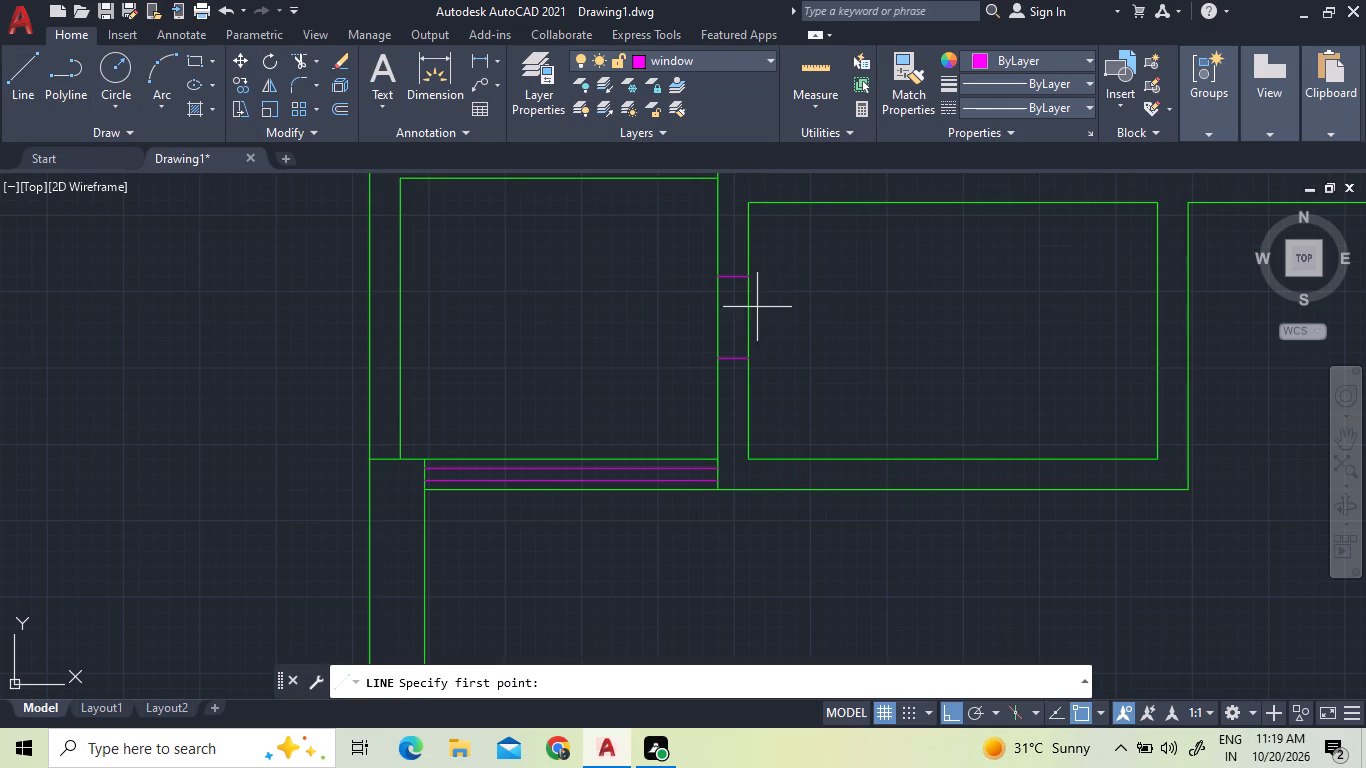
pyautogui.click(739, 282)
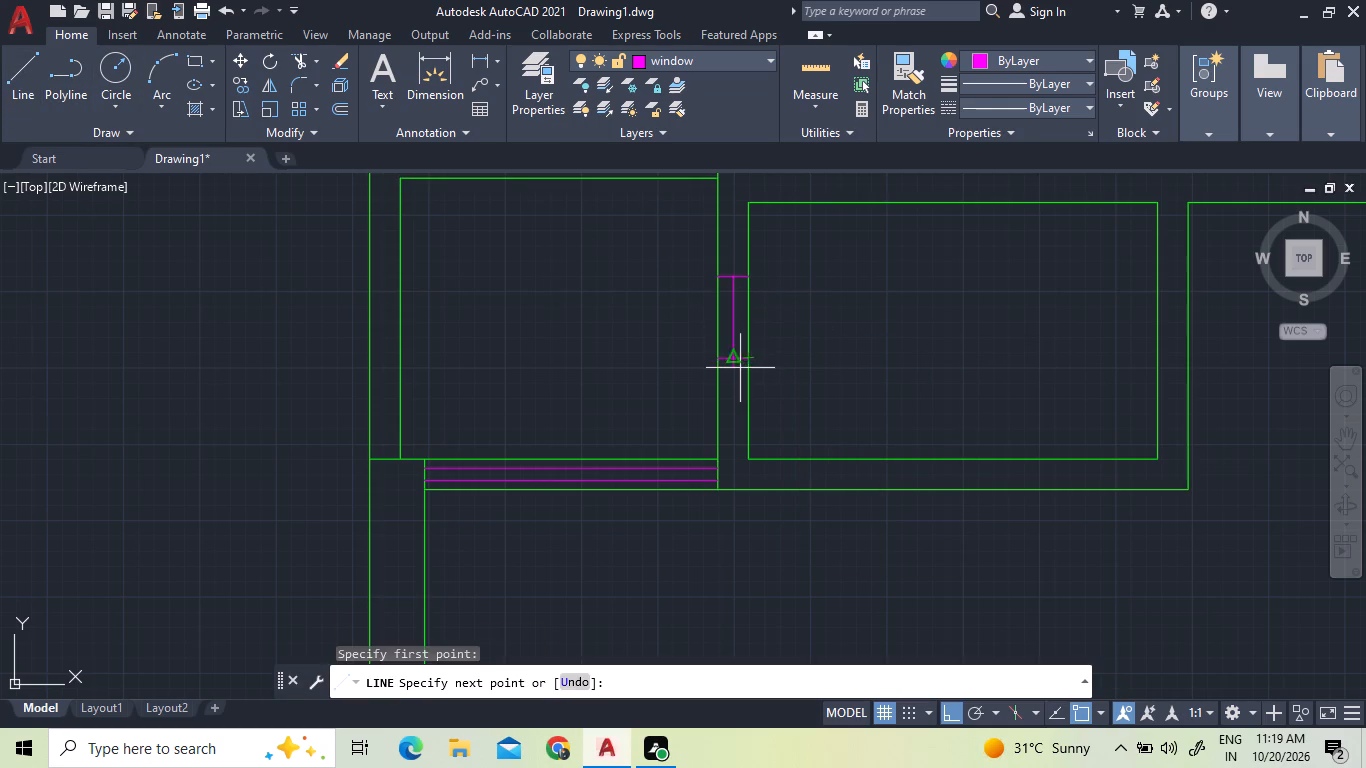
pyautogui.scroll(3, 739, 369)
pyautogui.click(719, 324)
pyautogui.rightClick(719, 324)
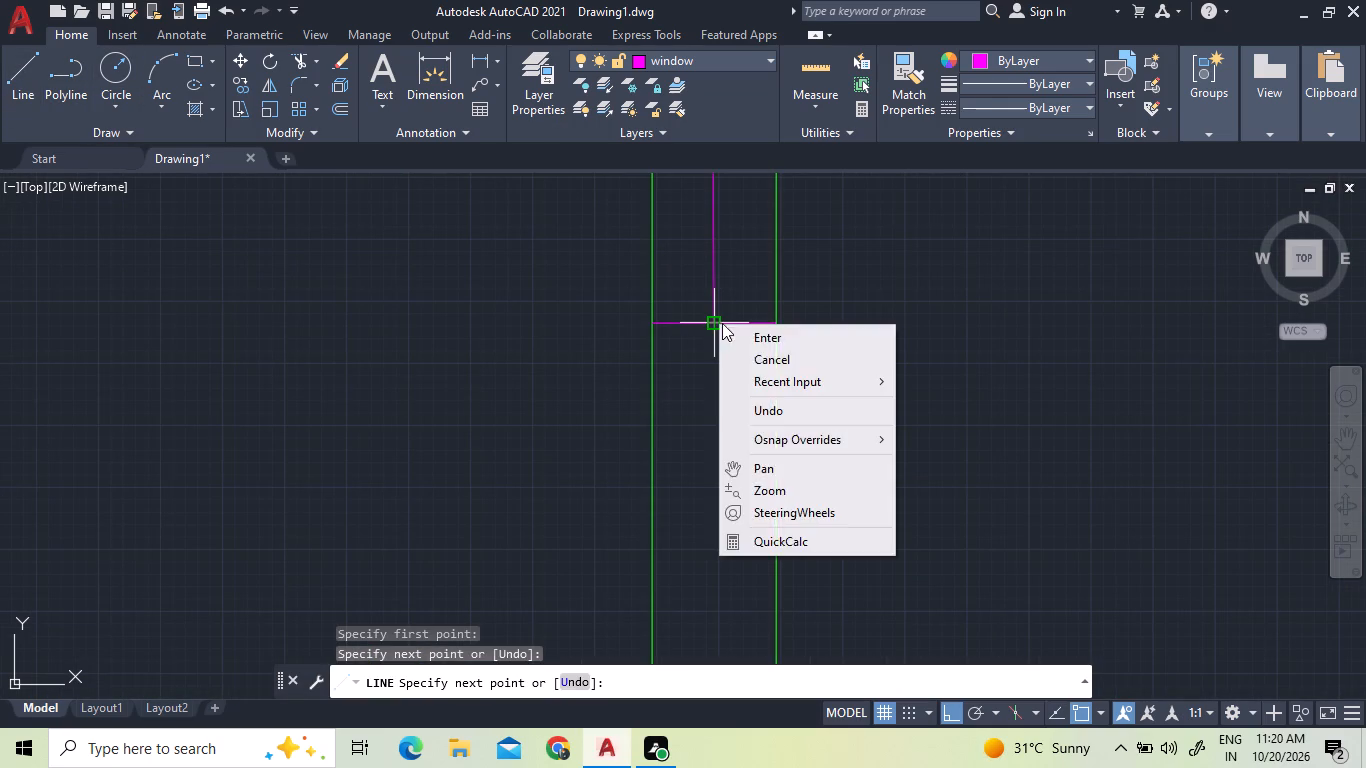
pyautogui.click(730, 329)
# Offset the vertical window line in the partition by 1" to both the left and the right.
pyautogui.scroll(-2, 694, 476)
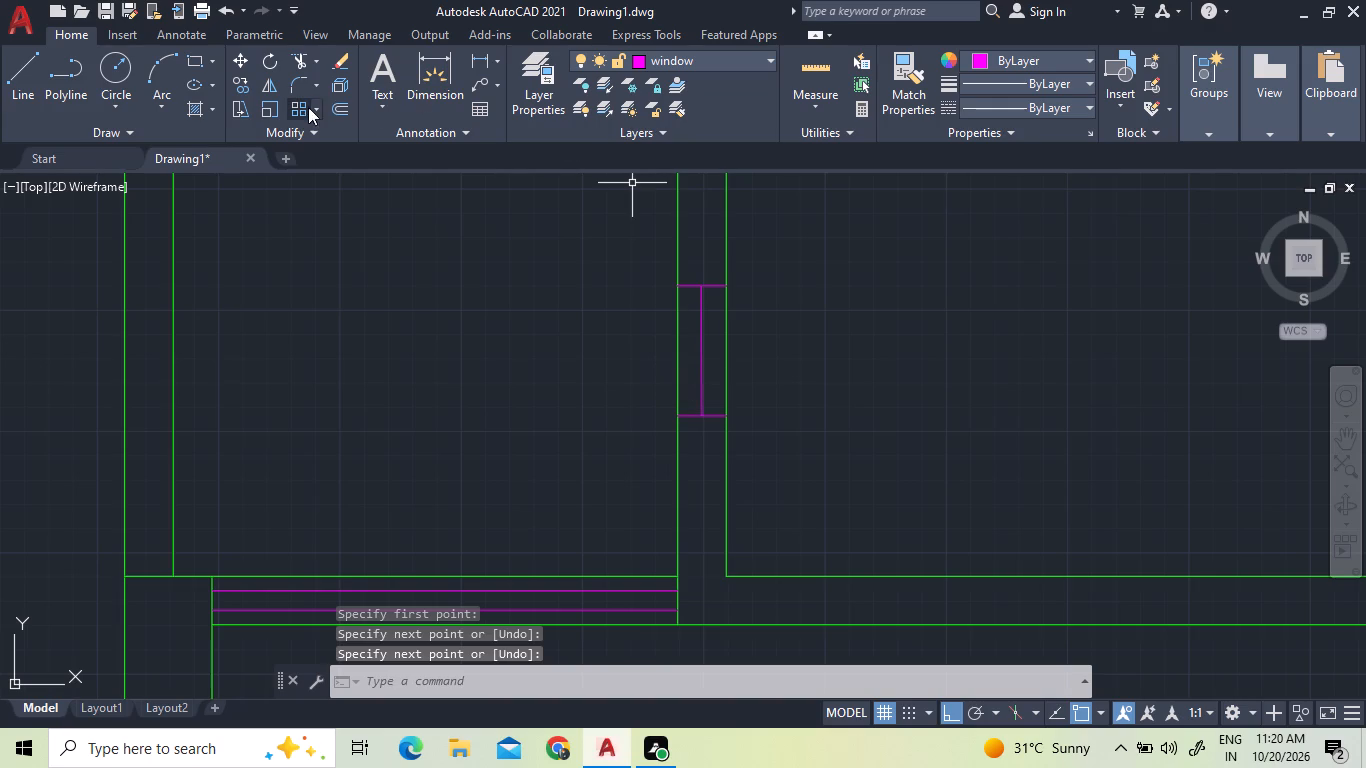
pyautogui.click(337, 107)
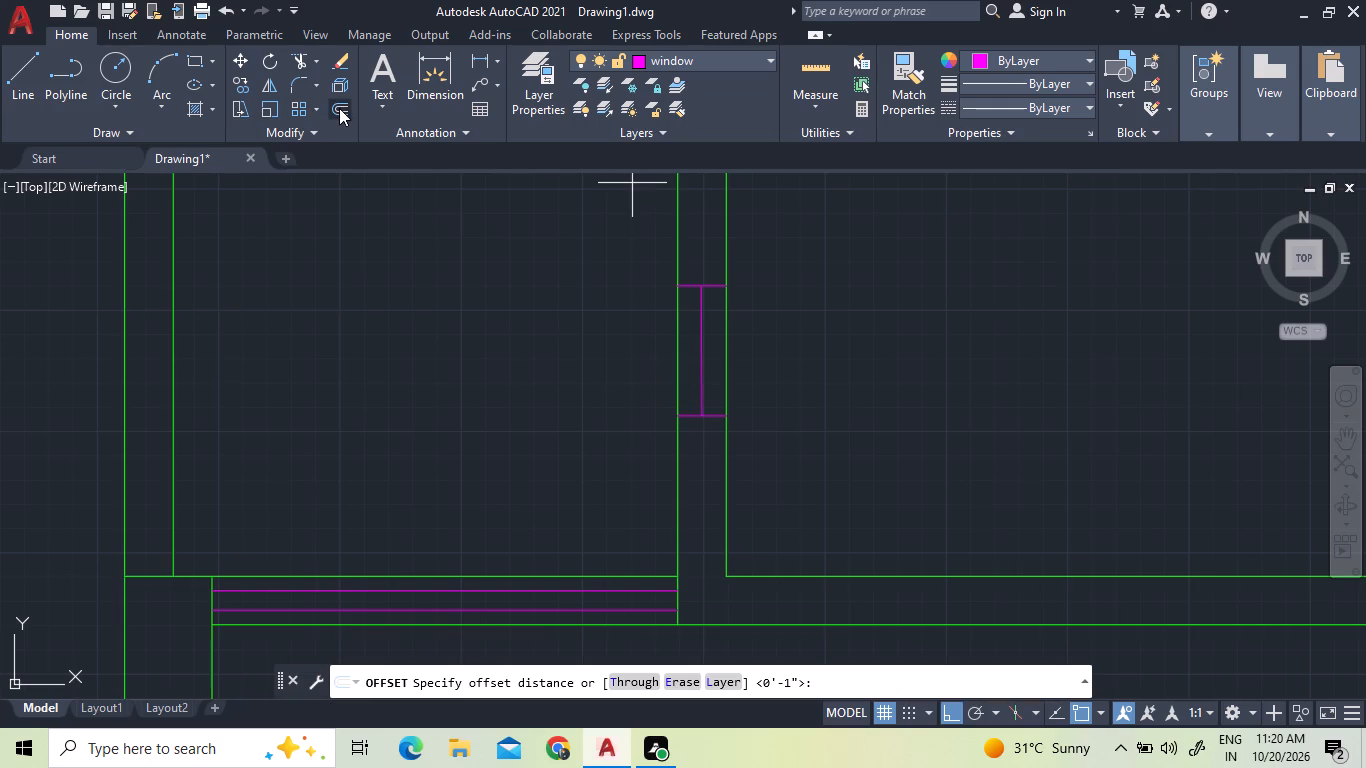
pyautogui.press('Return')
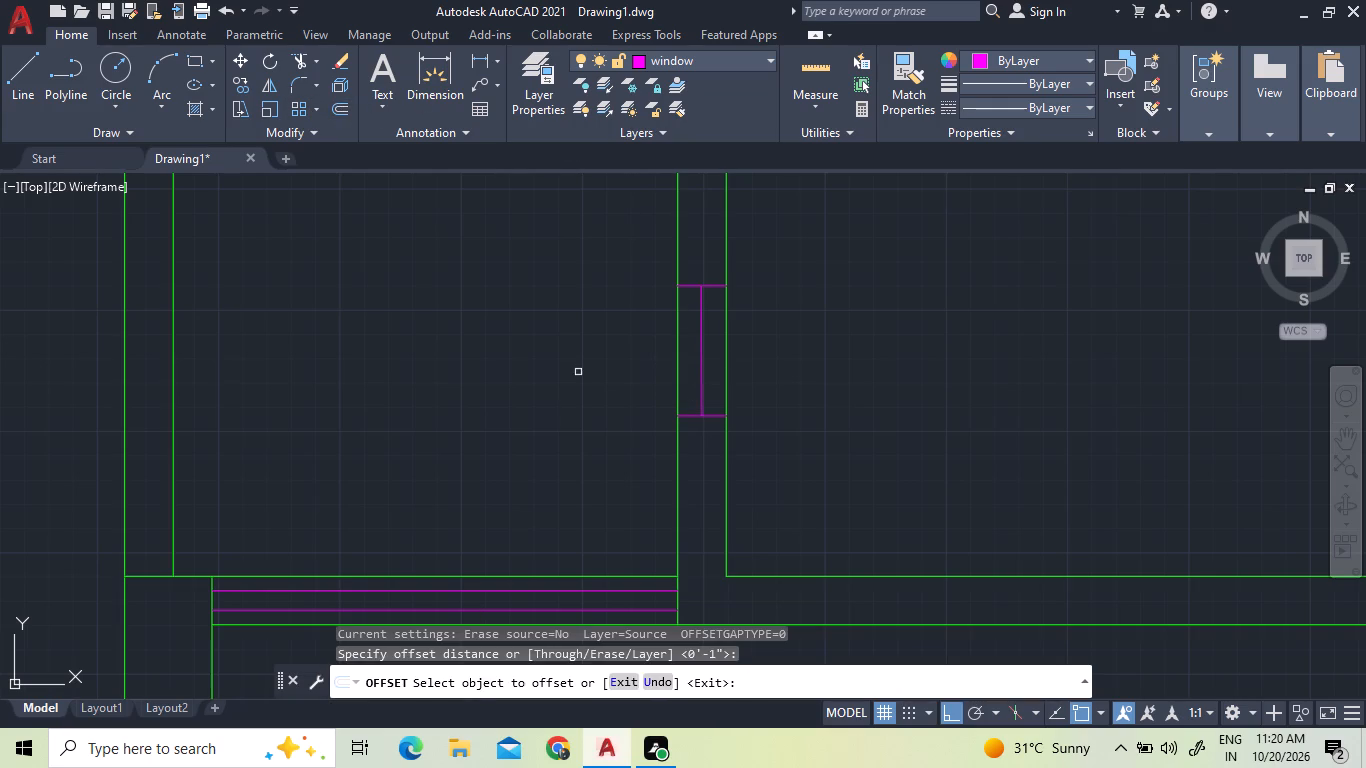
pyautogui.click(701, 367)
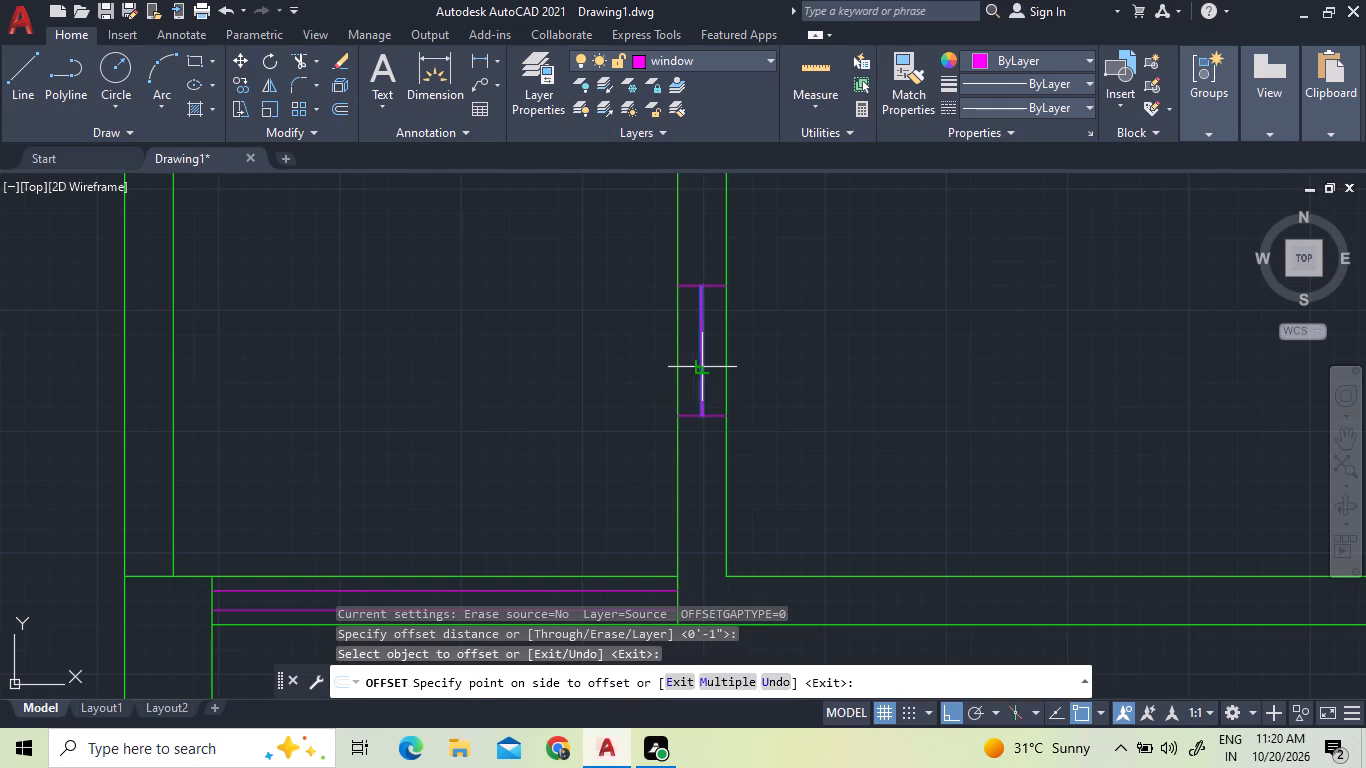
pyautogui.click(688, 361)
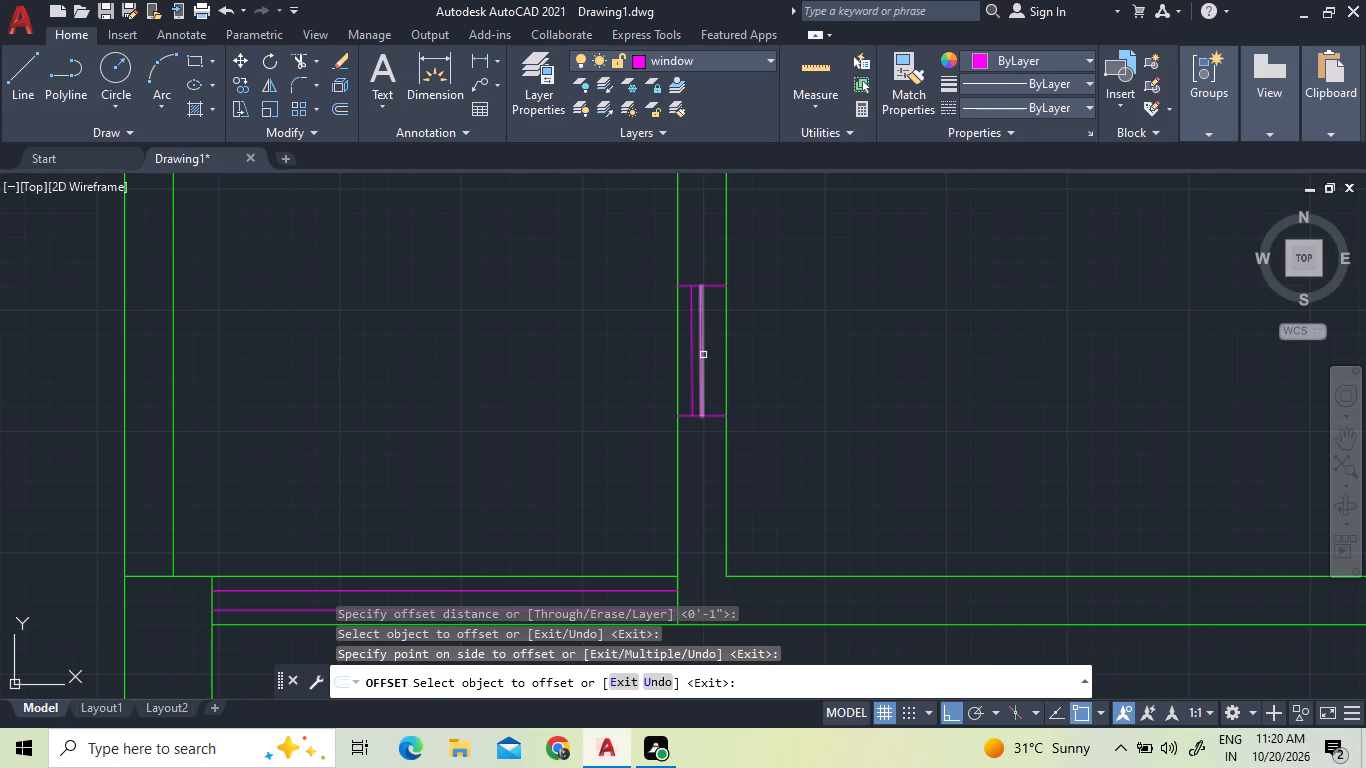
pyautogui.click(702, 355)
pyautogui.click(719, 355)
pyautogui.rightClick(860, 340)
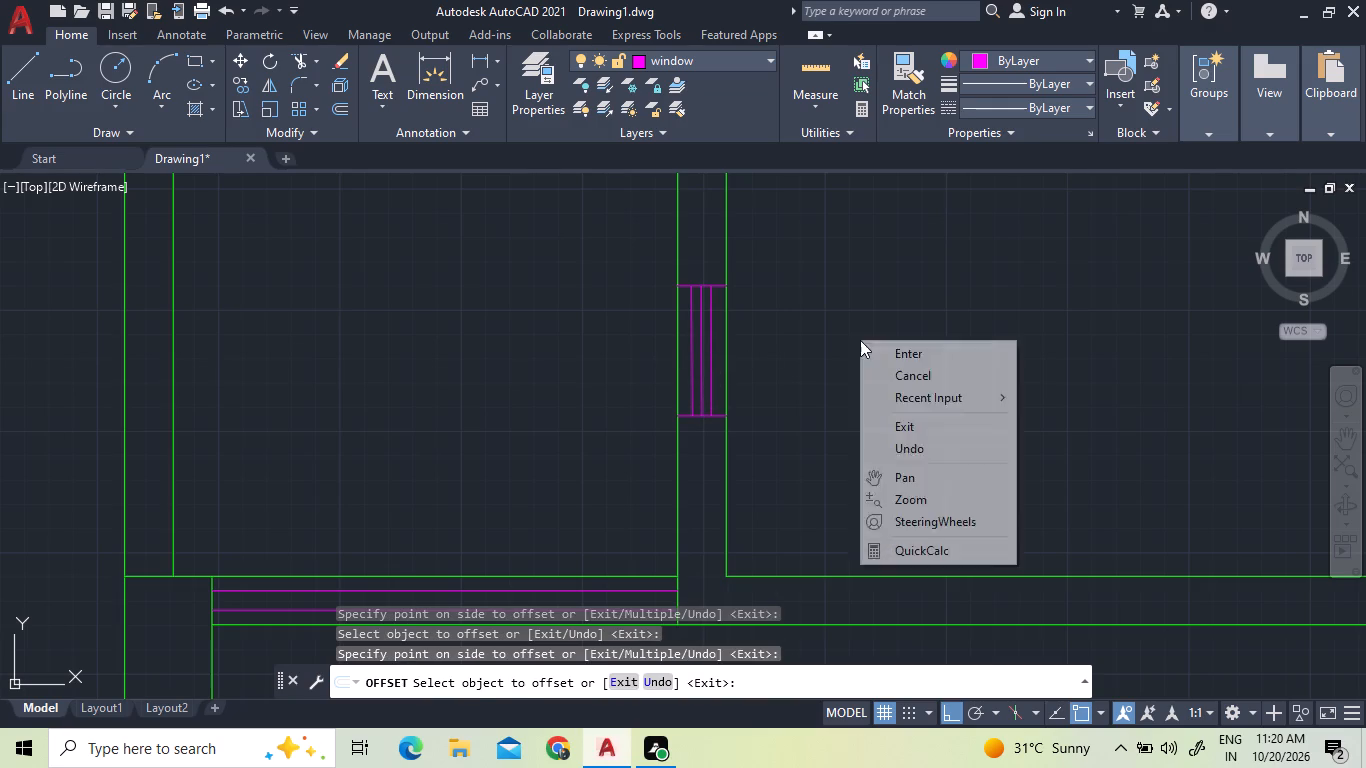
pyautogui.click(870, 347)
# Delete the middle vertical window line, keeping the two offset lines.
pyautogui.click(700, 343)
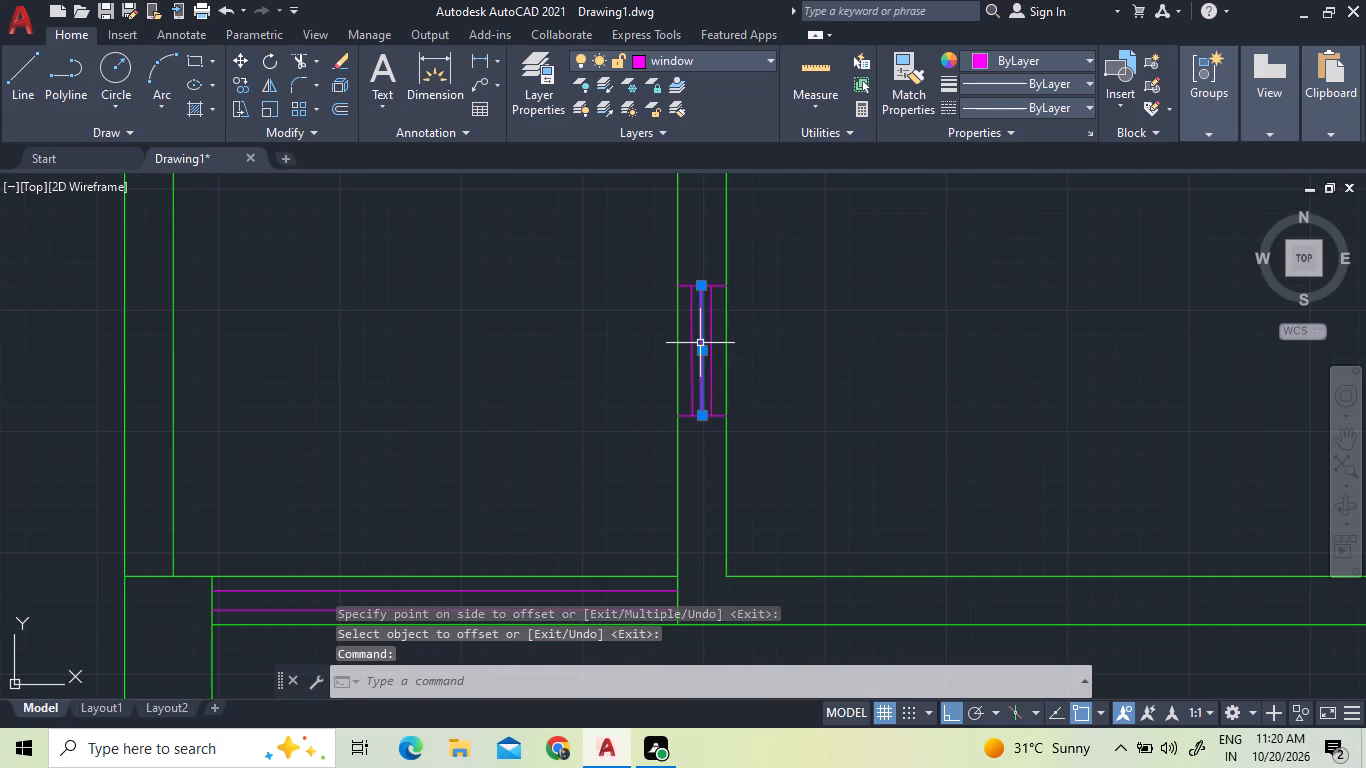
pyautogui.press('Delete')
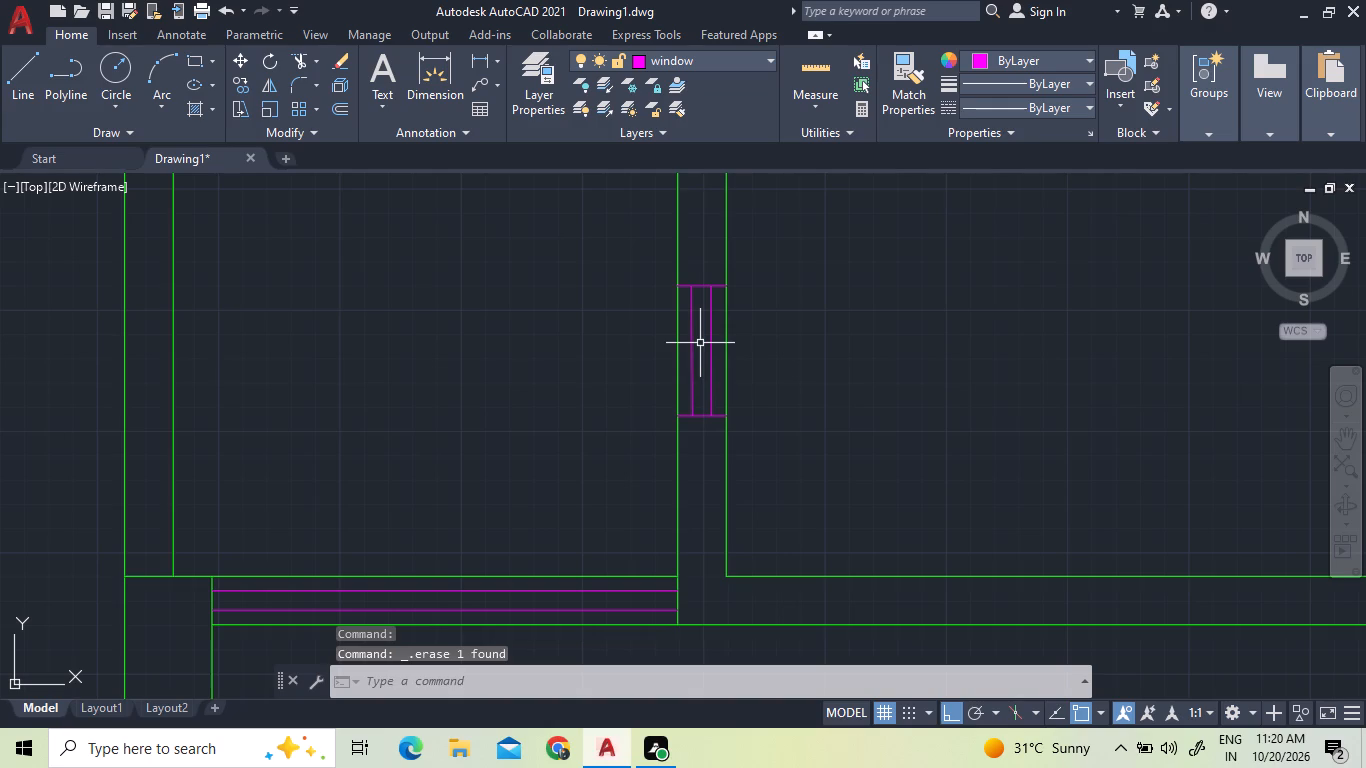
# On the door layer, draw a line across the lower partition, down from the middle room's lower-right inner corner to the partition's lower line.
pyautogui.scroll(-2, 683, 564)
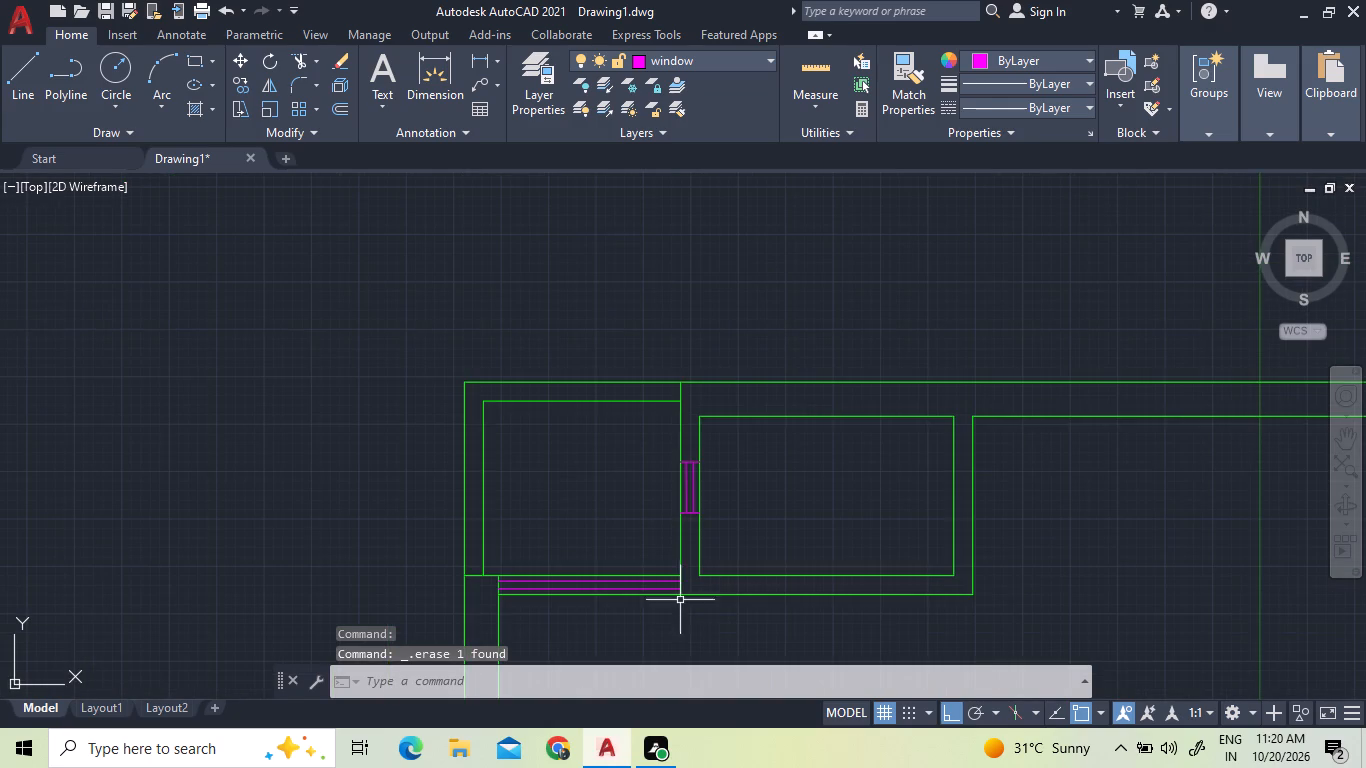
pyautogui.scroll(1, 672, 638)
pyautogui.moveTo(672, 638); pyautogui.dragTo(664, 549, button='middle')
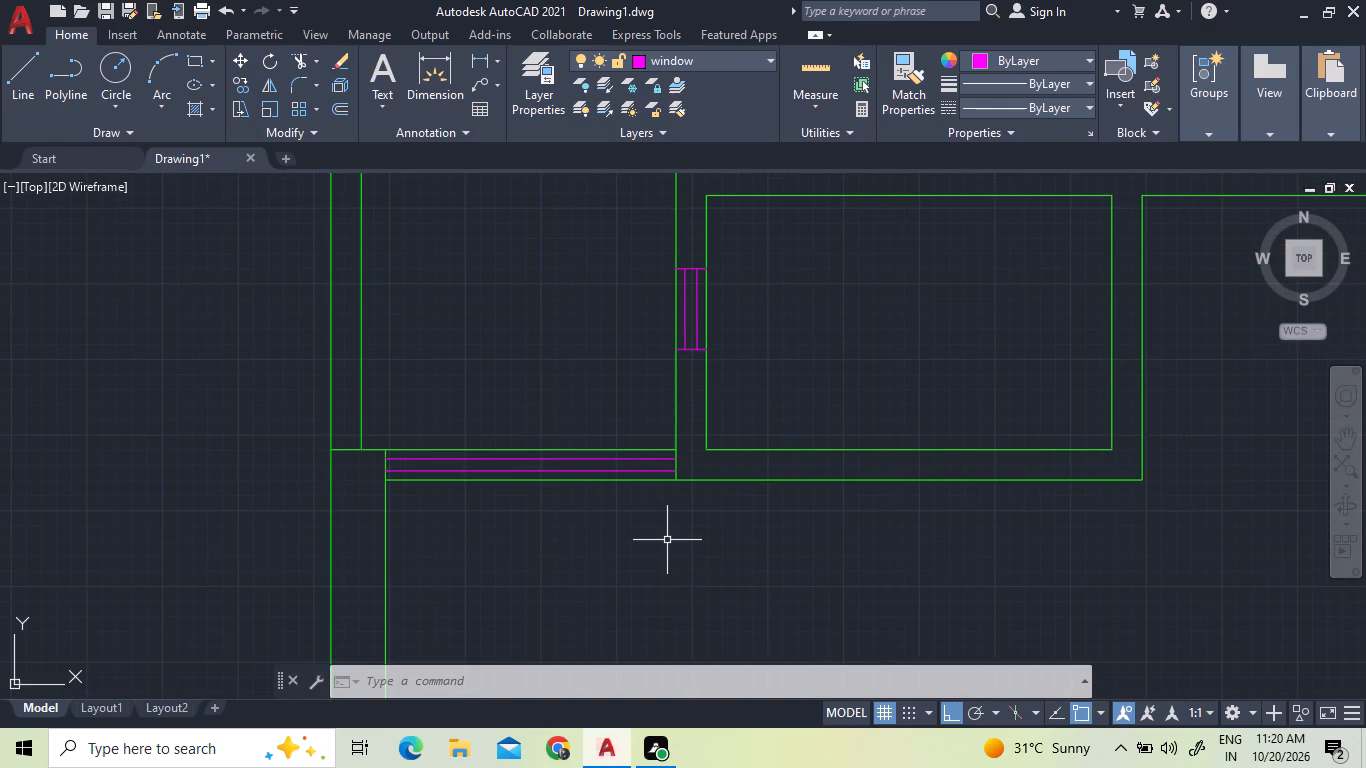
pyautogui.scroll(-1, 667, 536)
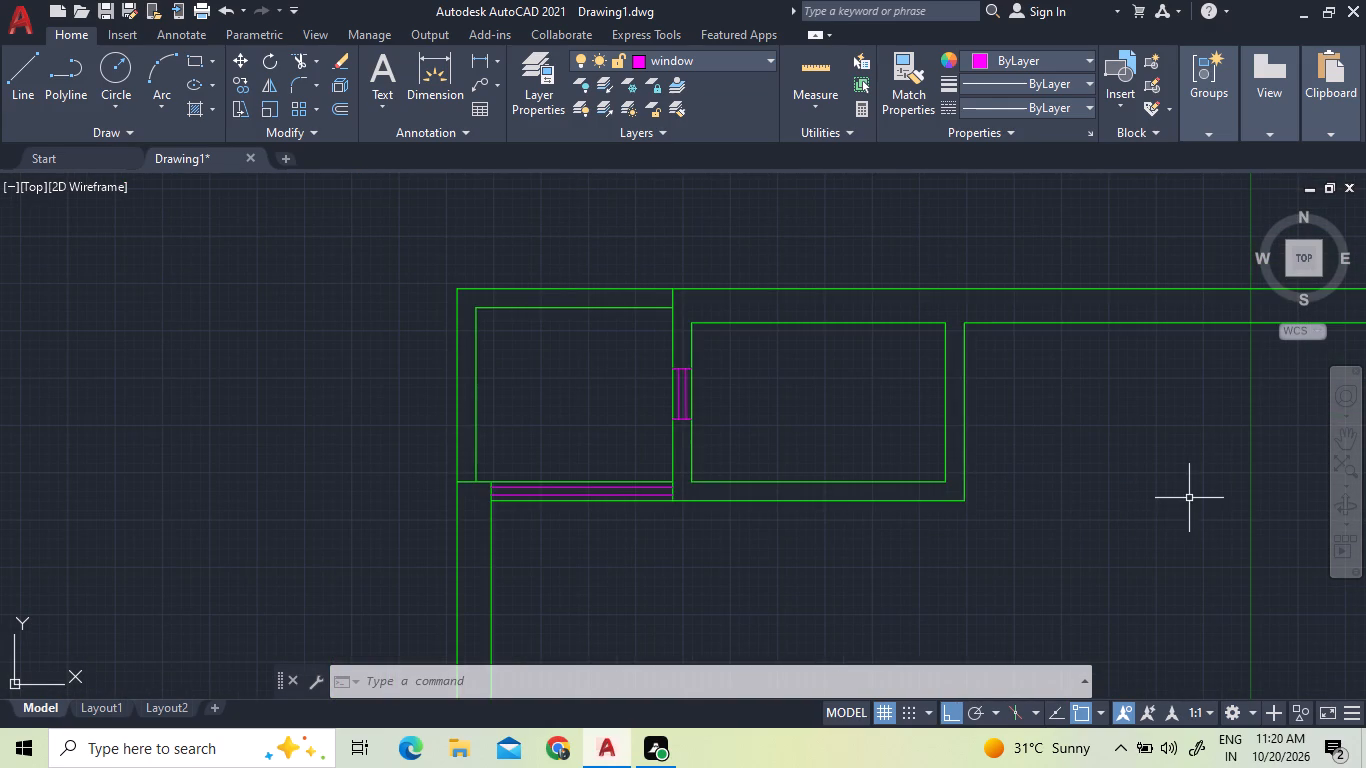
pyautogui.scroll(1, 1156, 501)
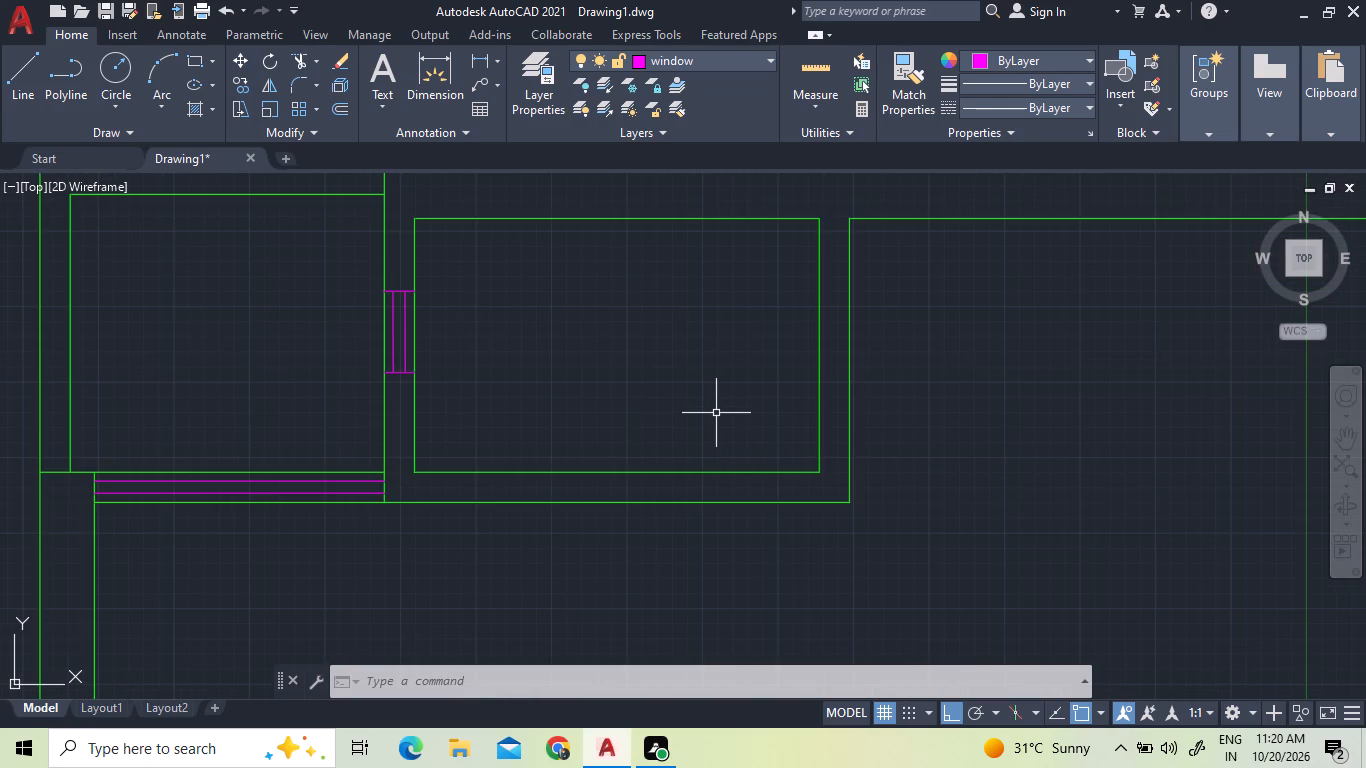
pyautogui.click(11, 99)
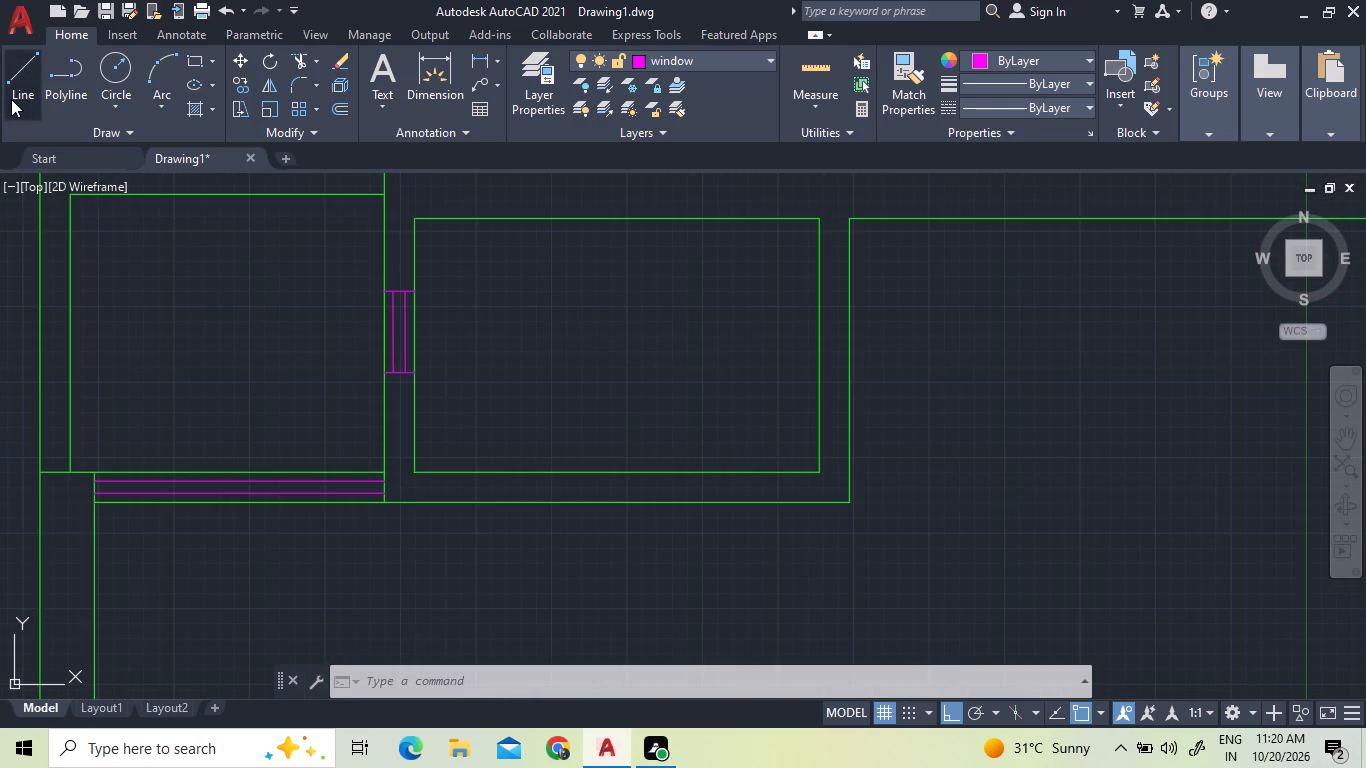
pyautogui.click(724, 63)
pyautogui.click(726, 129)
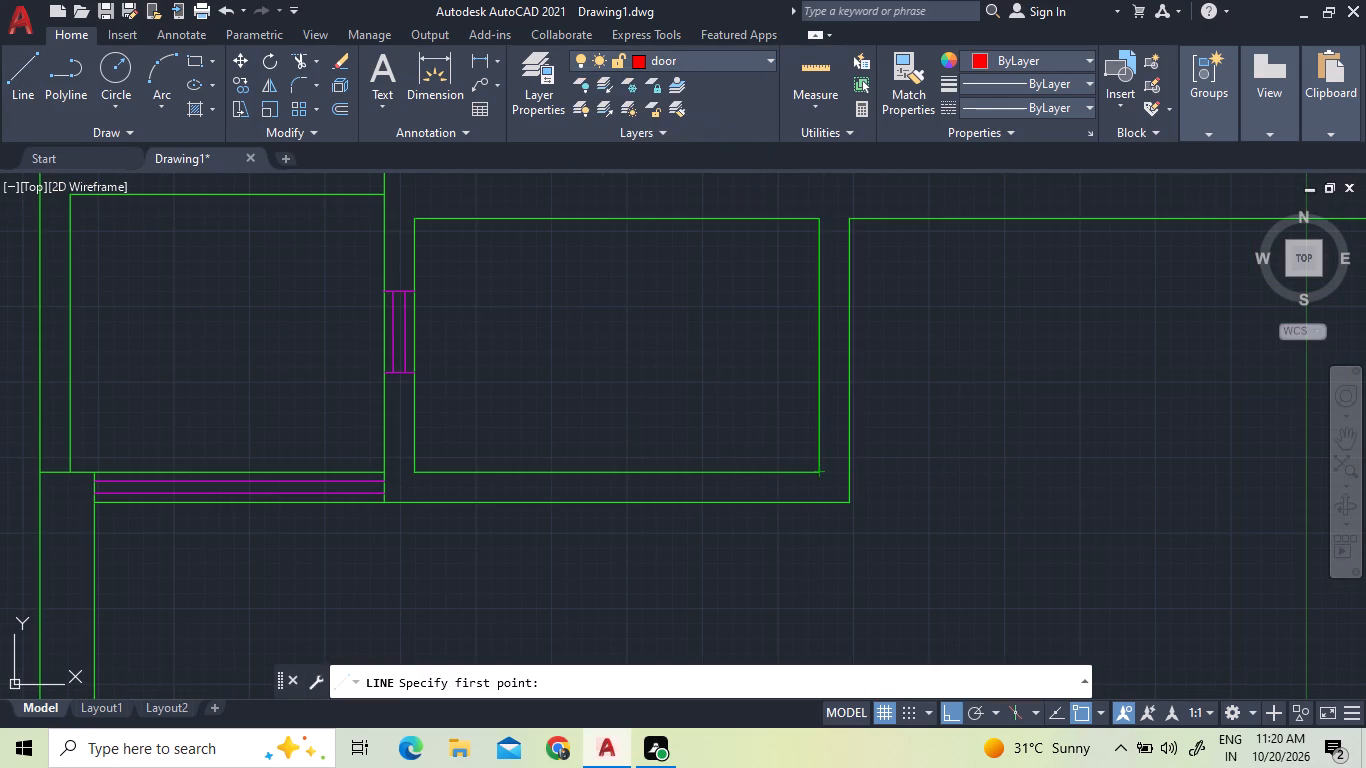
pyautogui.click(817, 474)
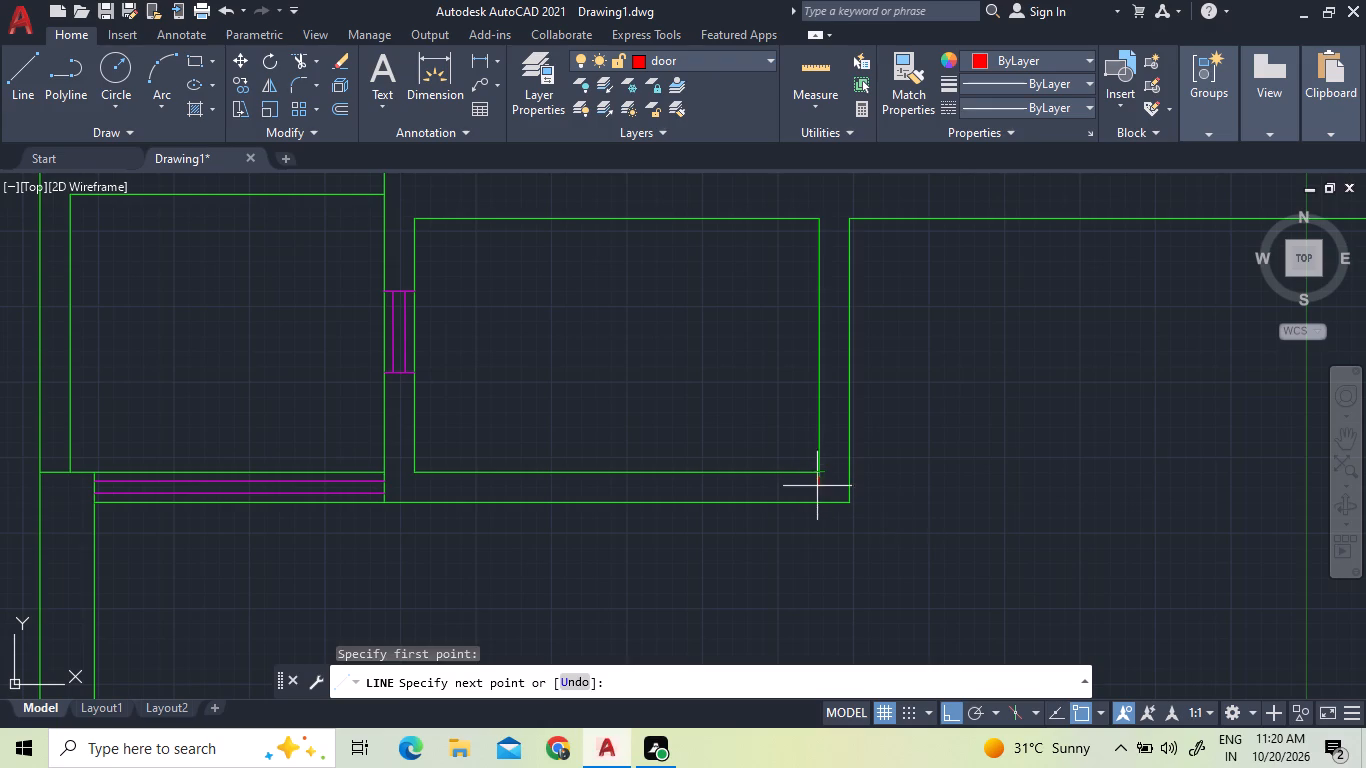
pyautogui.click(824, 507)
pyautogui.rightClick(780, 456)
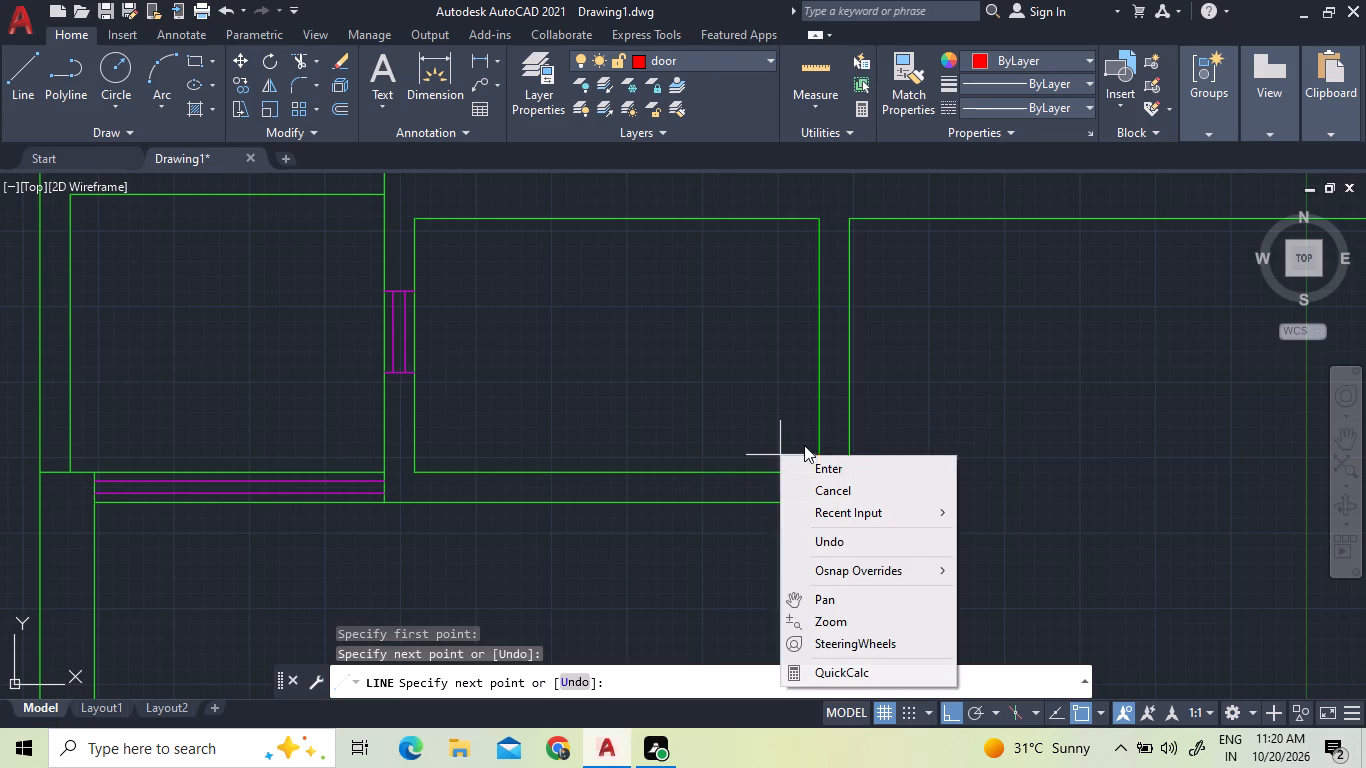
pyautogui.click(826, 467)
# Offset the door line across the lower partition by 5" to the left.
pyautogui.click(345, 111)
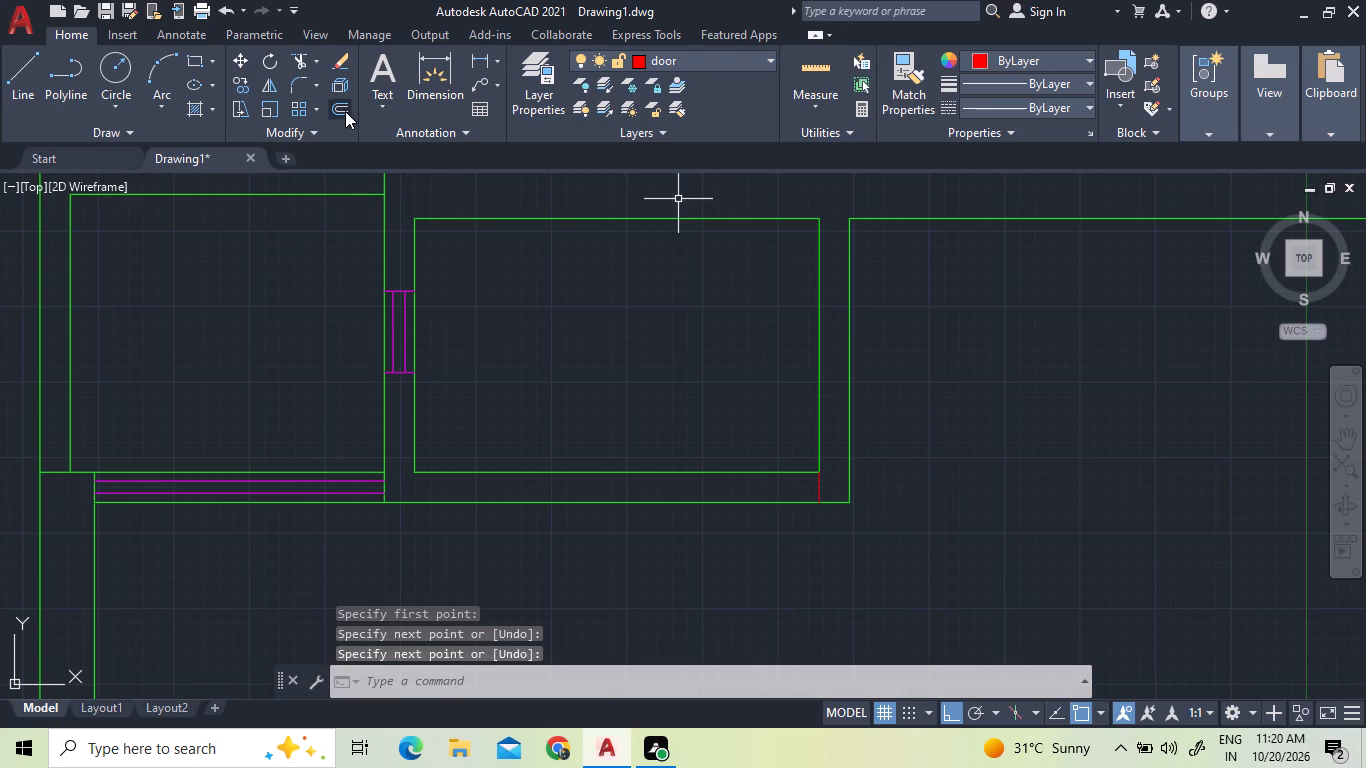
pyautogui.write('5"')
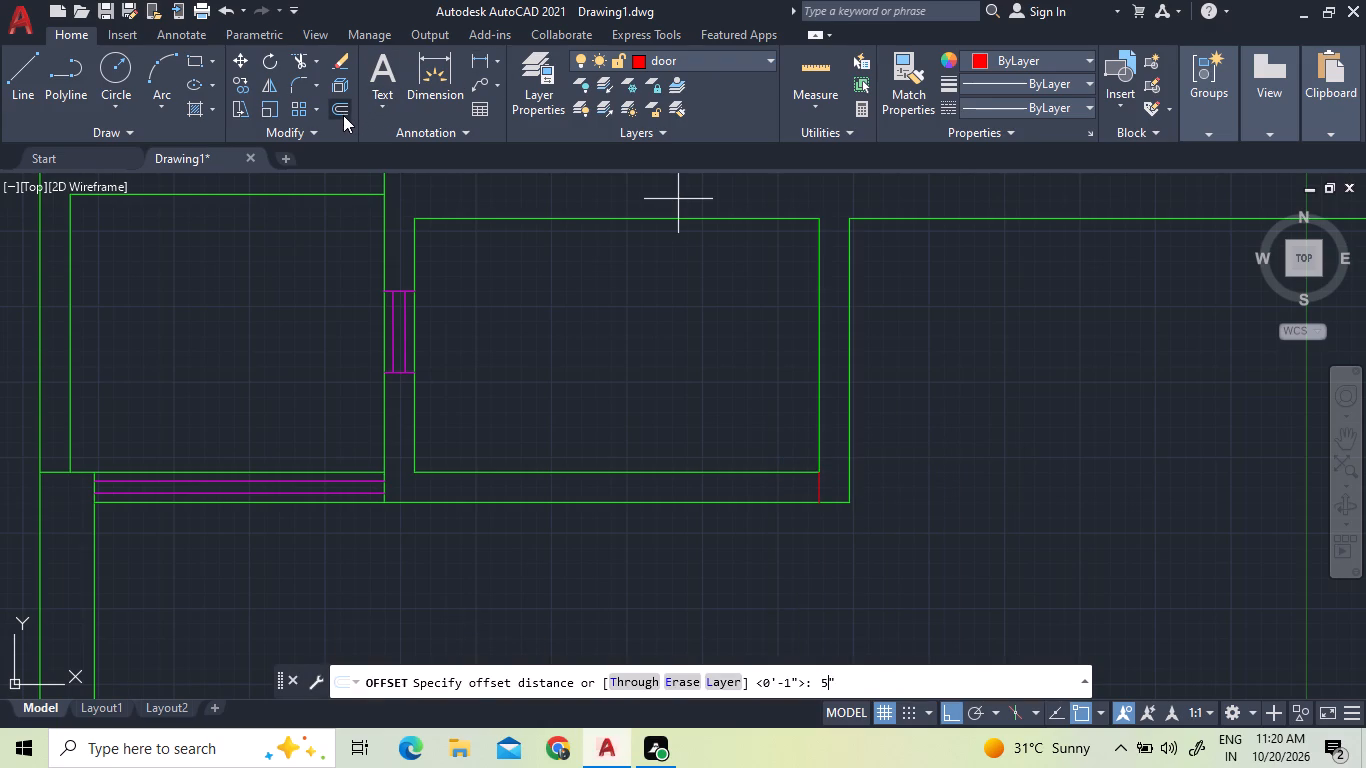
pyautogui.press('Return')
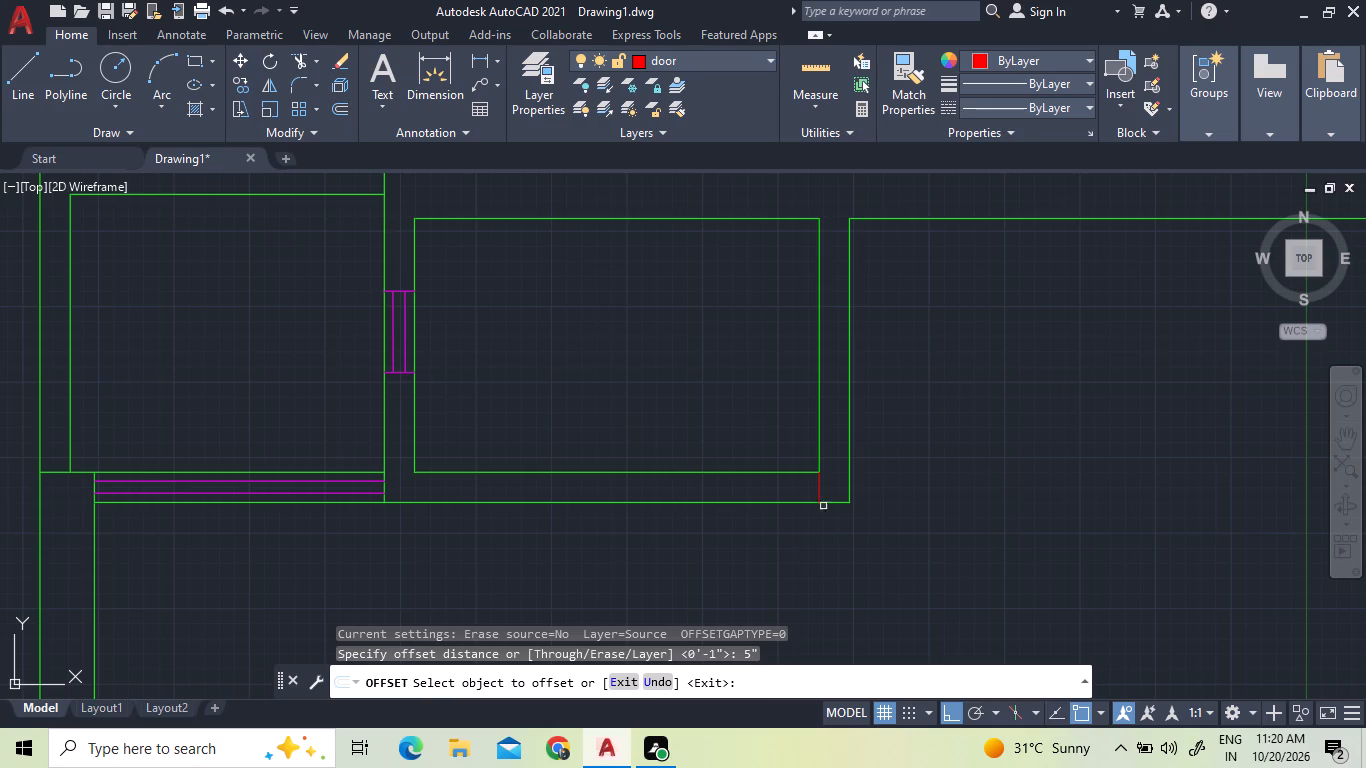
pyautogui.click(818, 485)
pyautogui.click(782, 479)
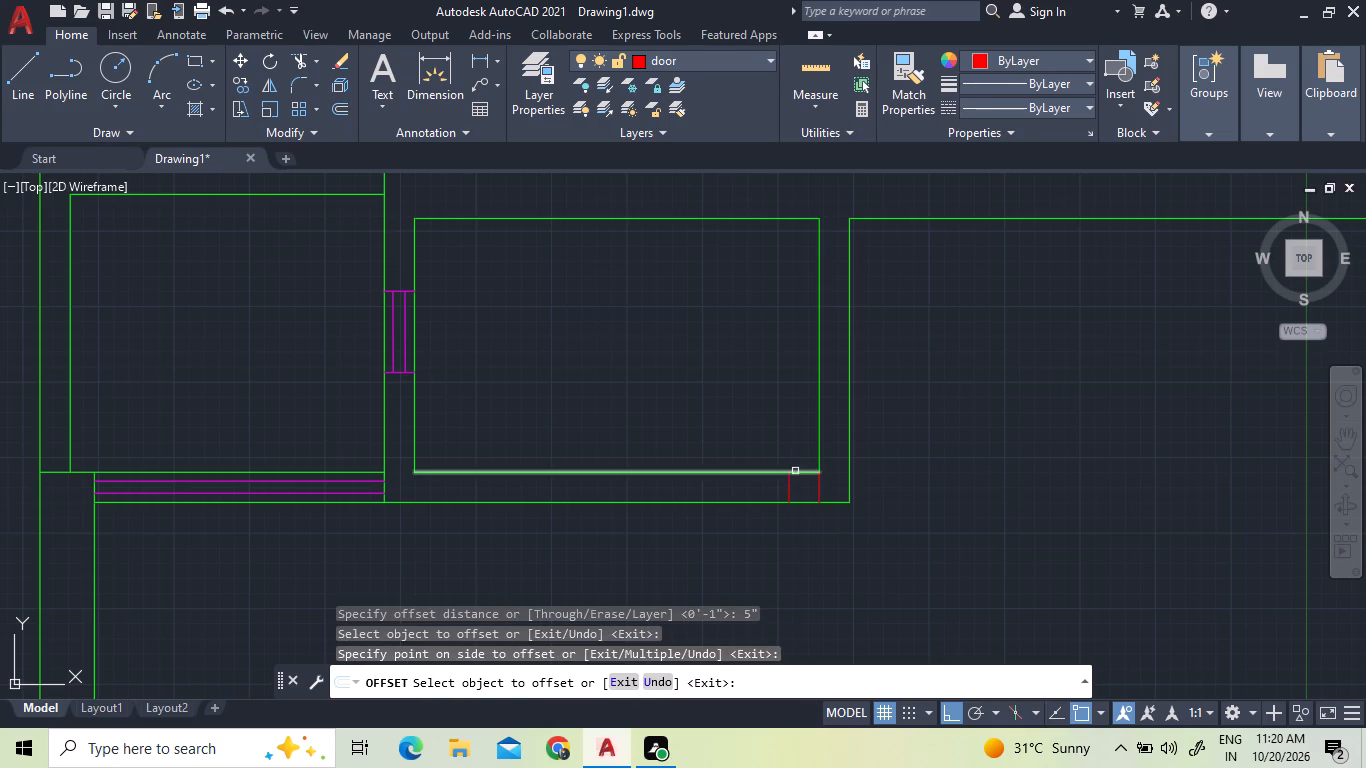
pyautogui.rightClick(778, 417)
pyautogui.click(797, 421)
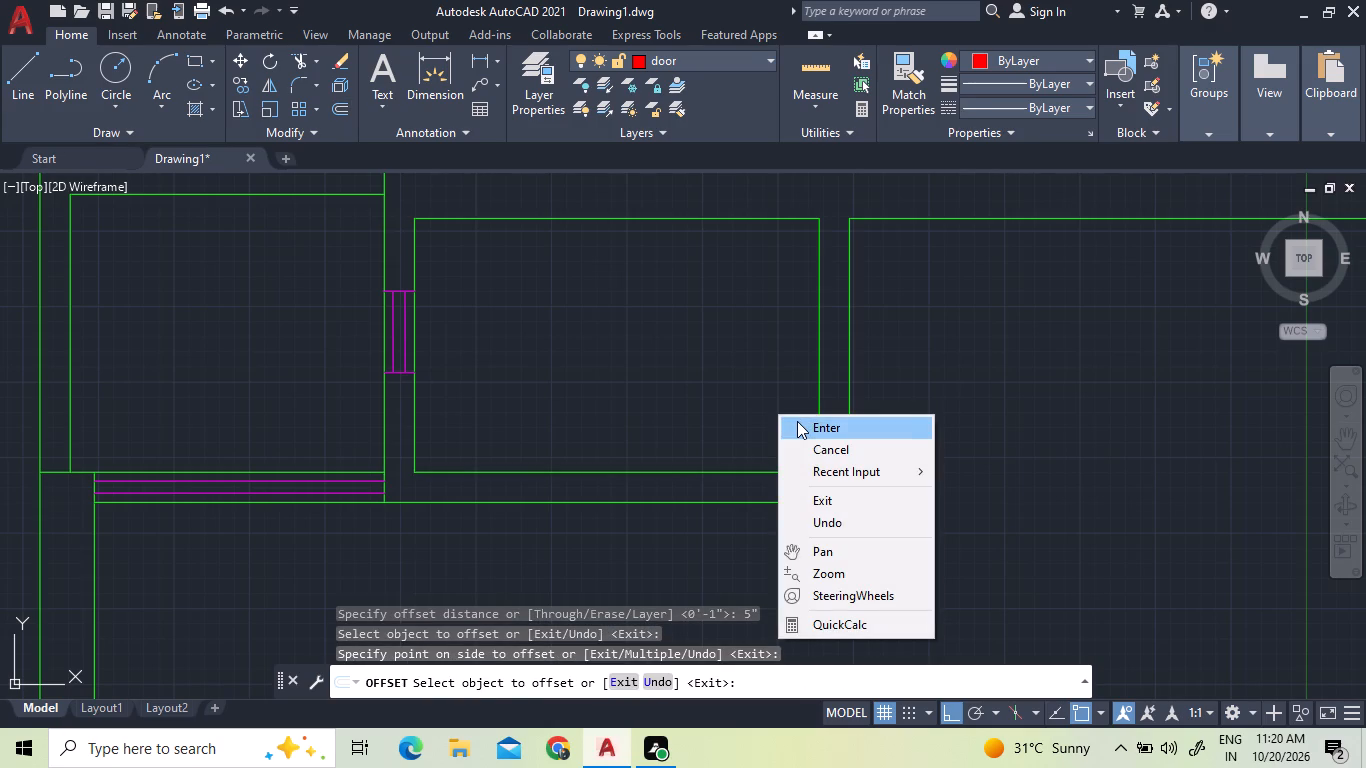
# Finish the offset and insert the imperial architectural door block from the tool palettes inside the middle room.
pyautogui.rightClick(701, 410)
pyautogui.click(701, 410)
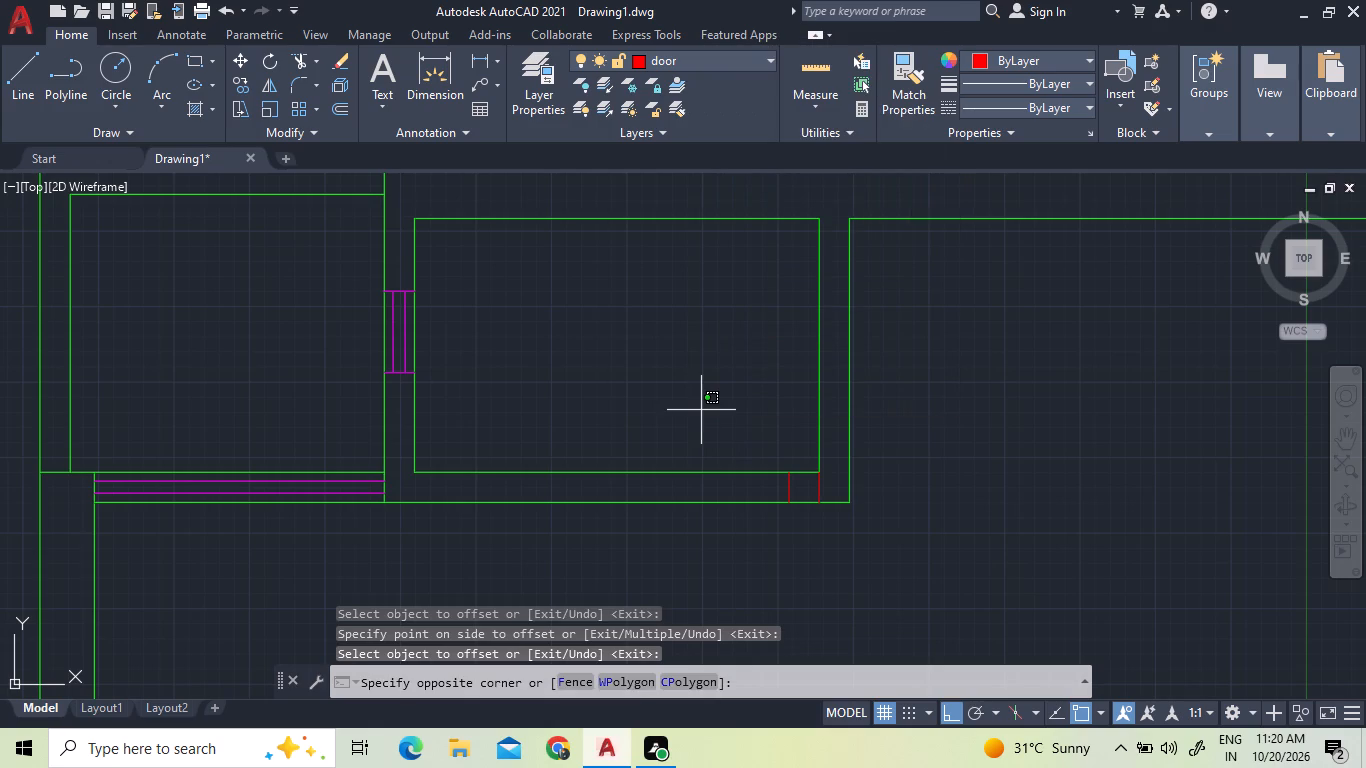
pyautogui.write('tp')
pyautogui.press('Return')
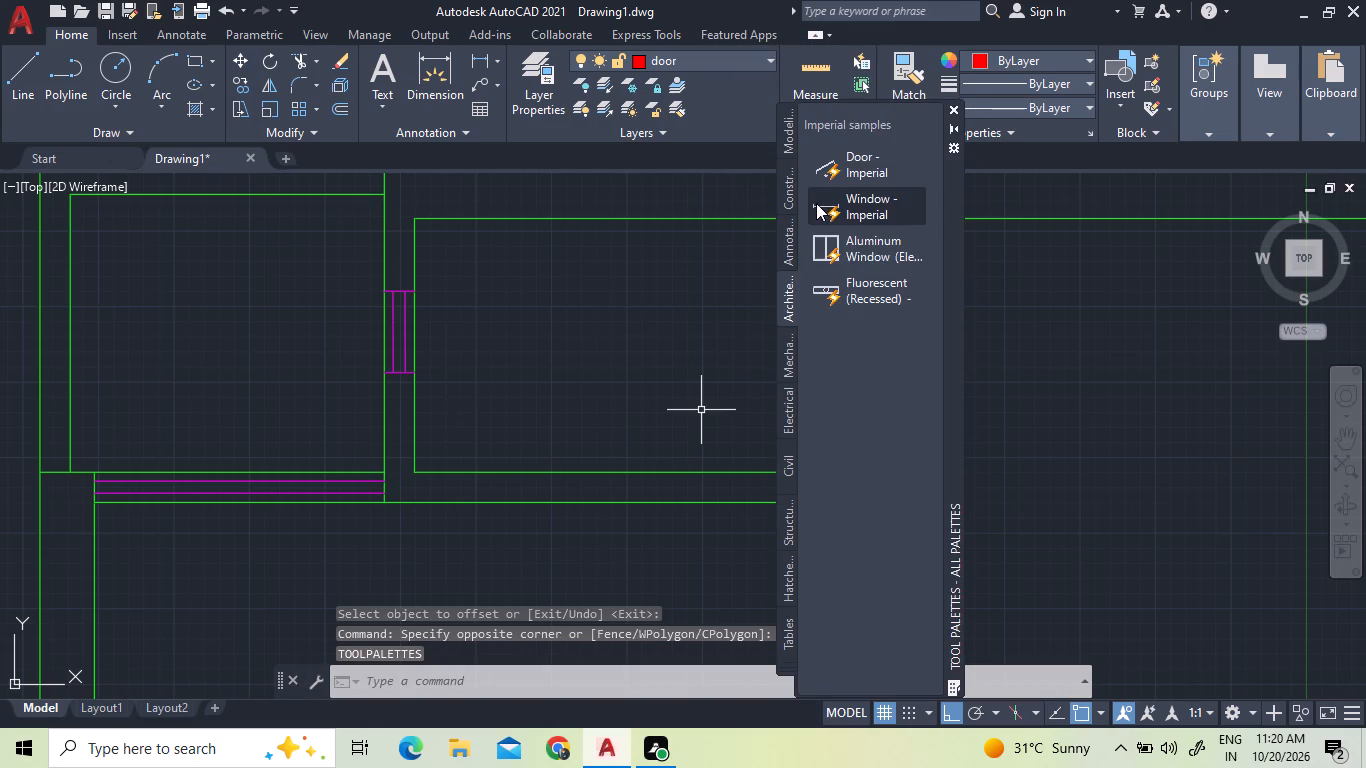
pyautogui.moveTo(849, 166); pyautogui.dragTo(681, 338)
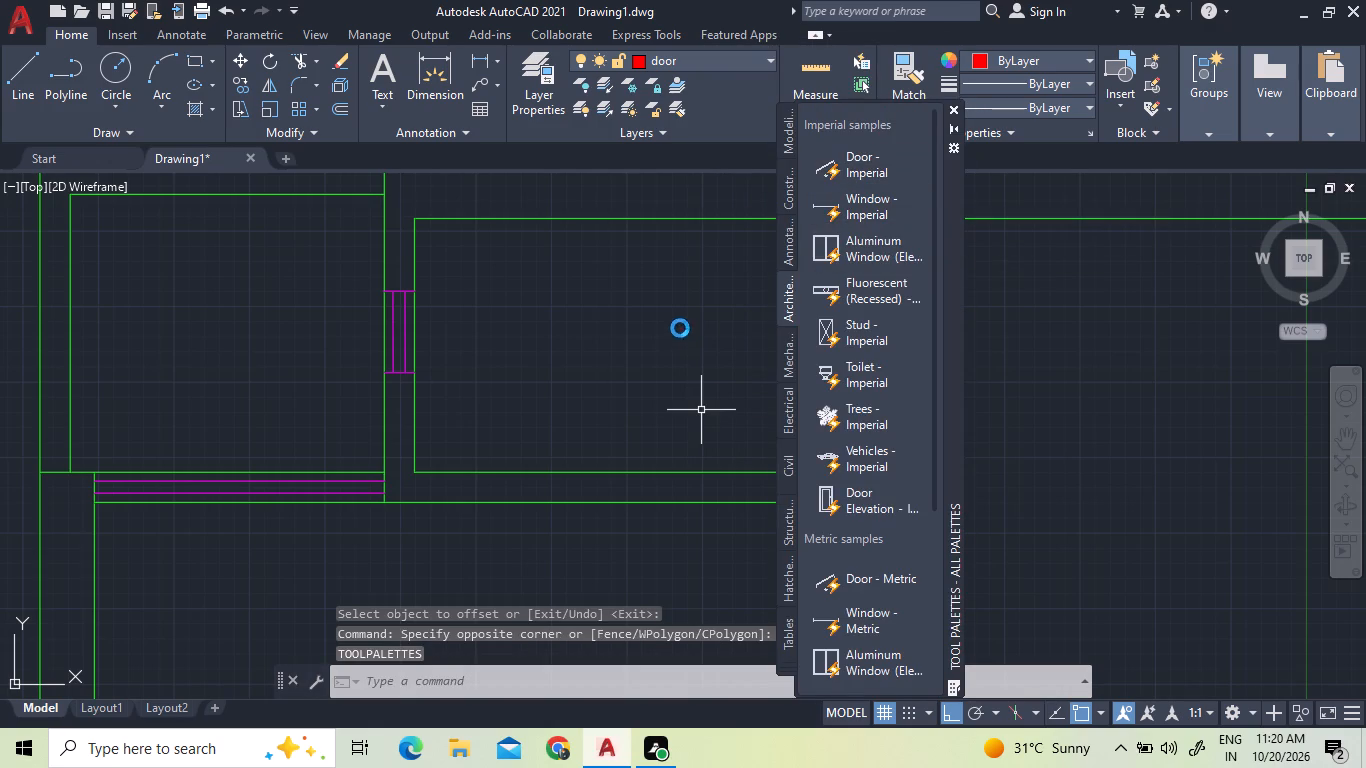
pyautogui.click(955, 107)
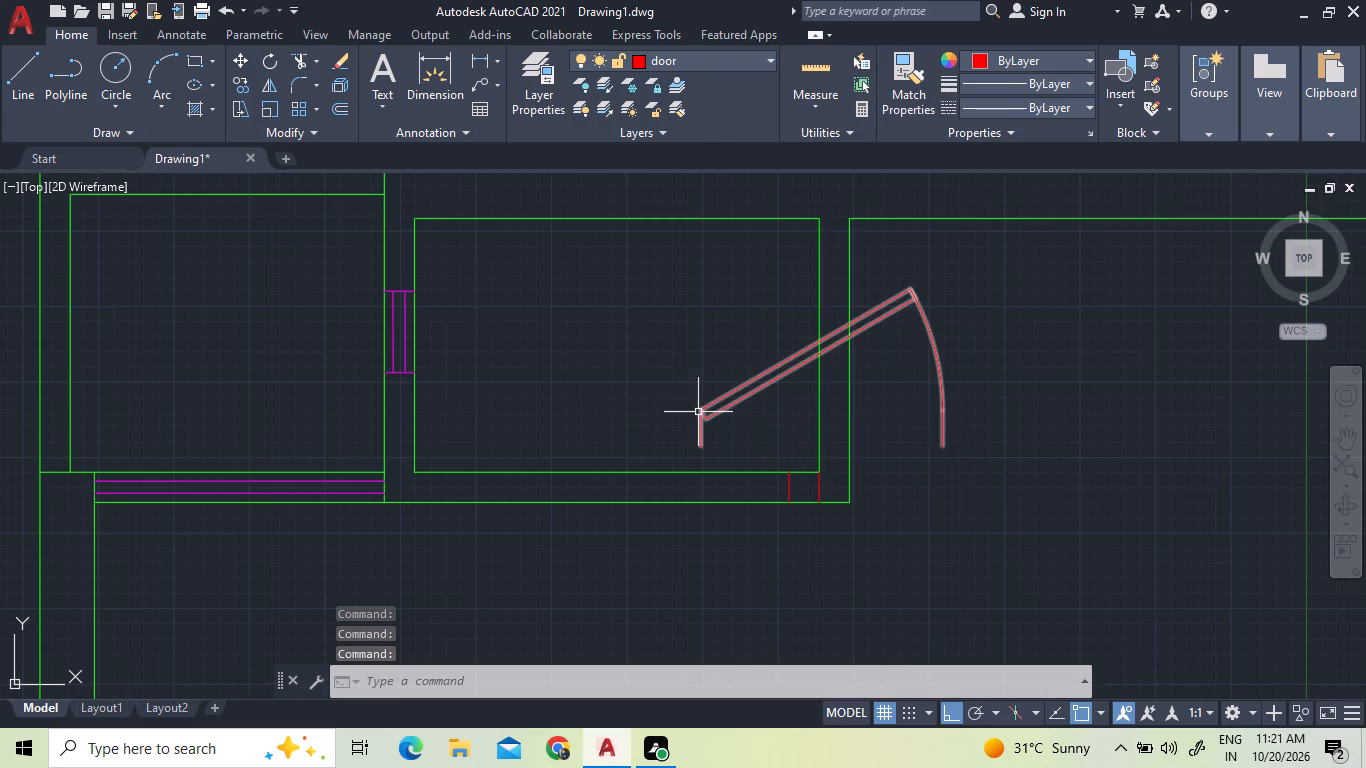
# Set the inserted door block's opening angle to fully open, with the leaf perpendicular to the lower partition.
pyautogui.click(709, 412)
pyautogui.click(676, 397)
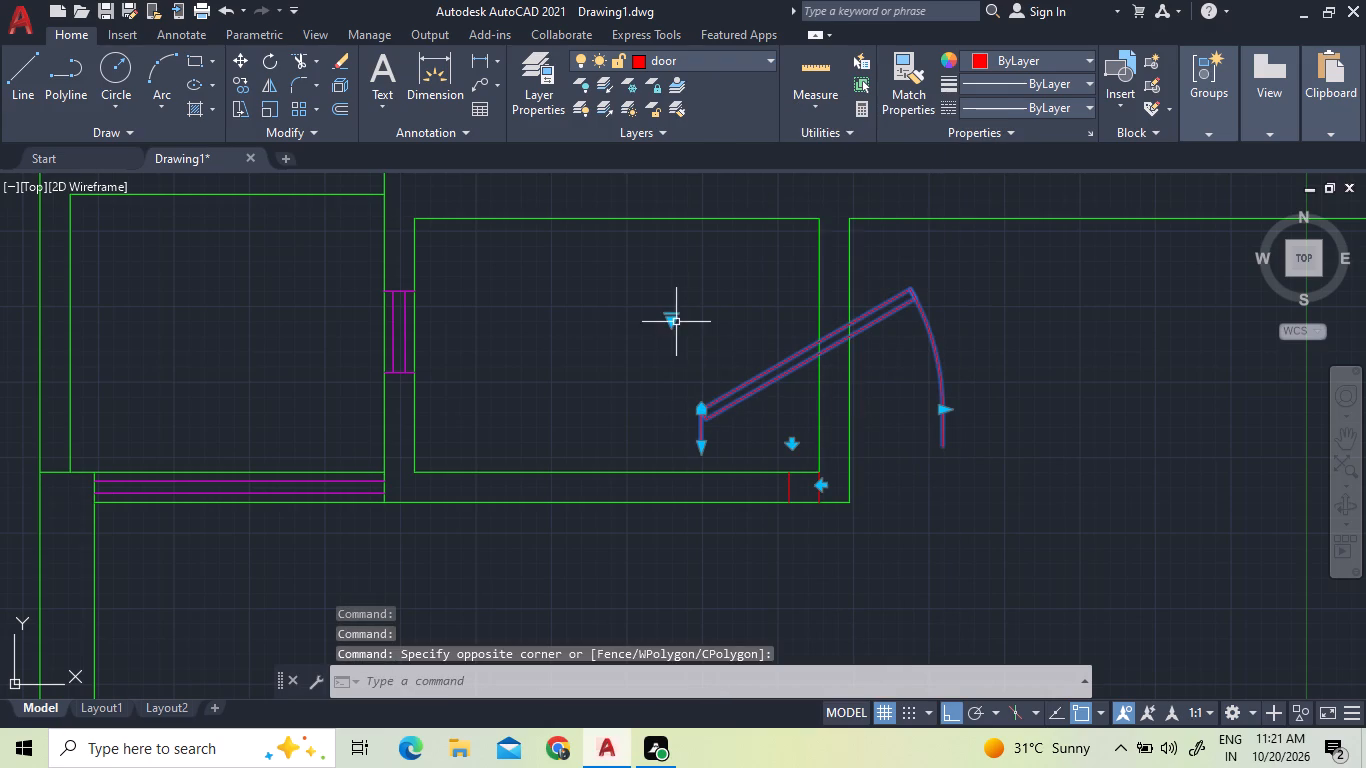
pyautogui.click(672, 318)
pyautogui.click(694, 395)
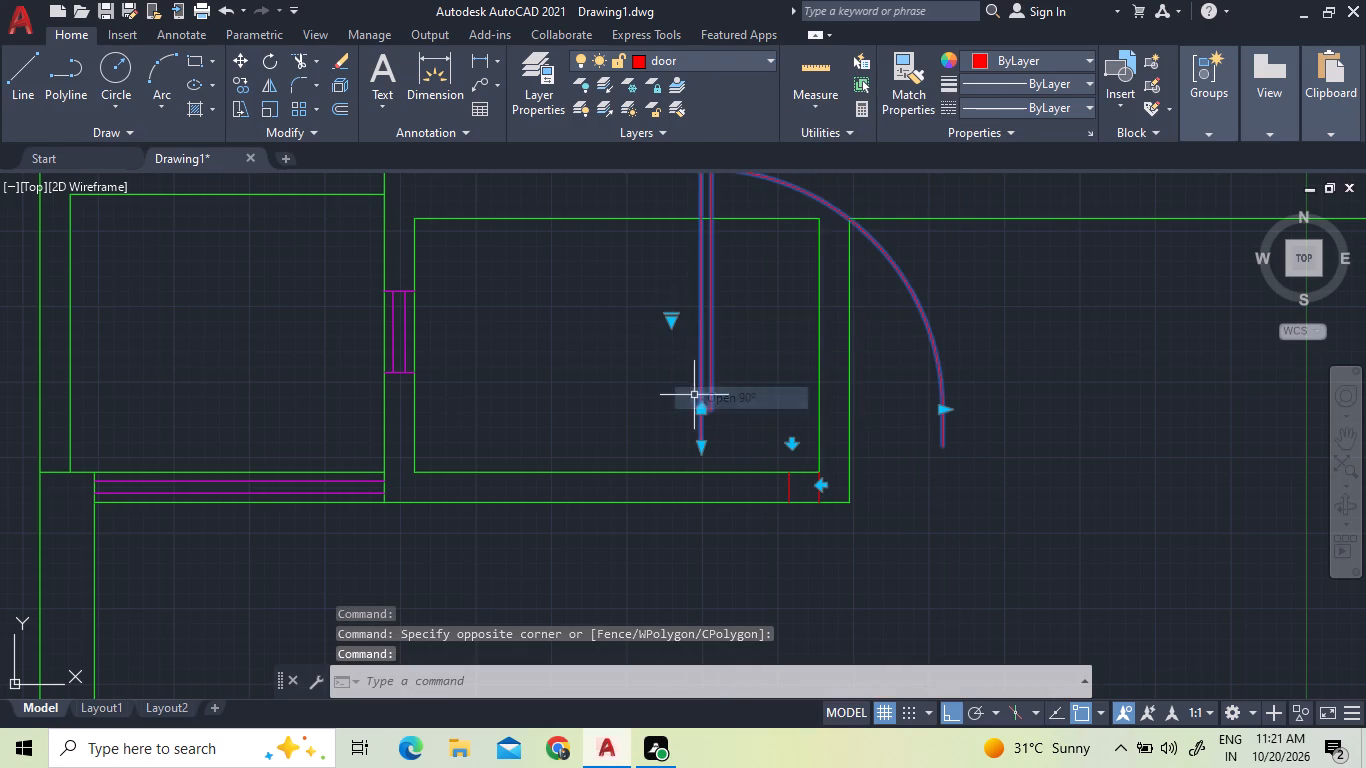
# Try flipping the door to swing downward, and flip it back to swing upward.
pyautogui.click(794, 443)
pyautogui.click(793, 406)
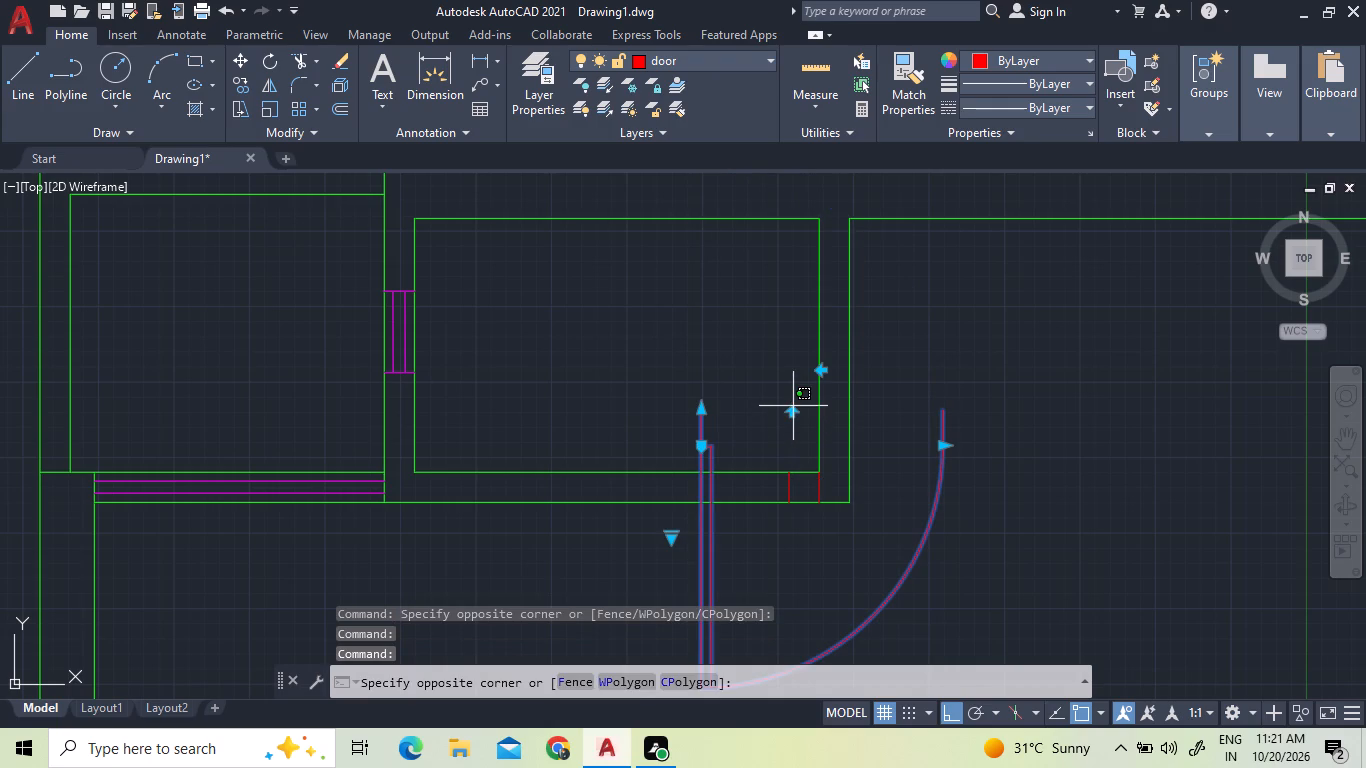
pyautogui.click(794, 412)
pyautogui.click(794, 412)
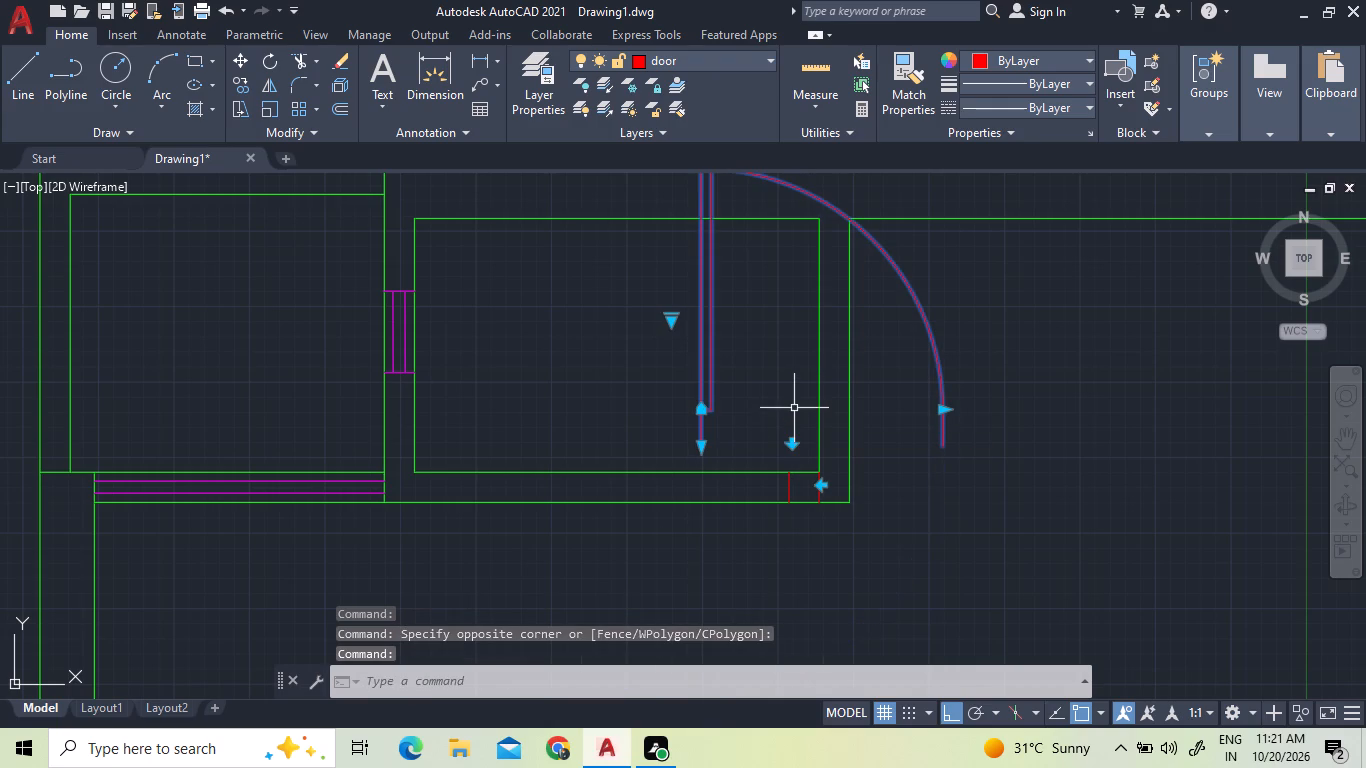
# Flip the door horizontally so its leaf hinges on the right and the arc ends on the left.
pyautogui.scroll(3, 822, 489)
pyautogui.click(820, 477)
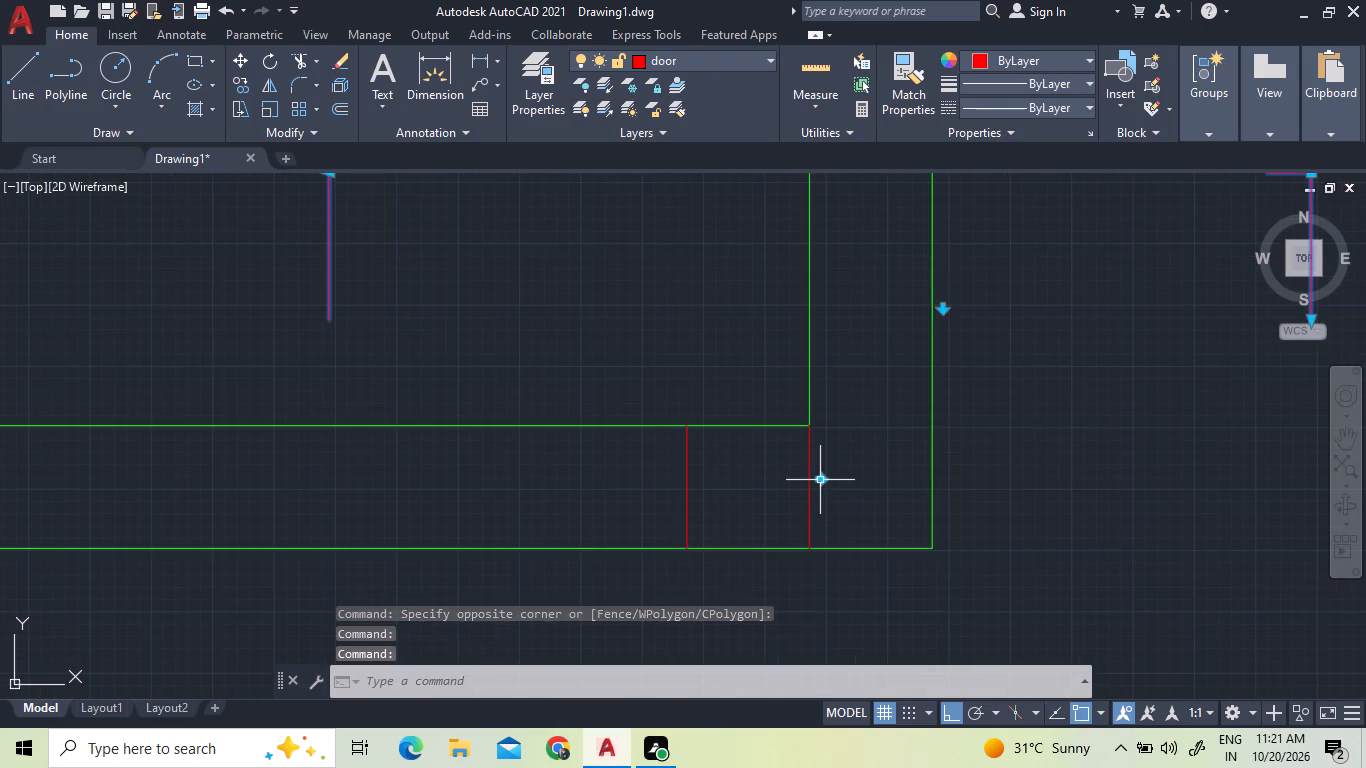
pyautogui.click(821, 476)
pyautogui.scroll(-3, 821, 472)
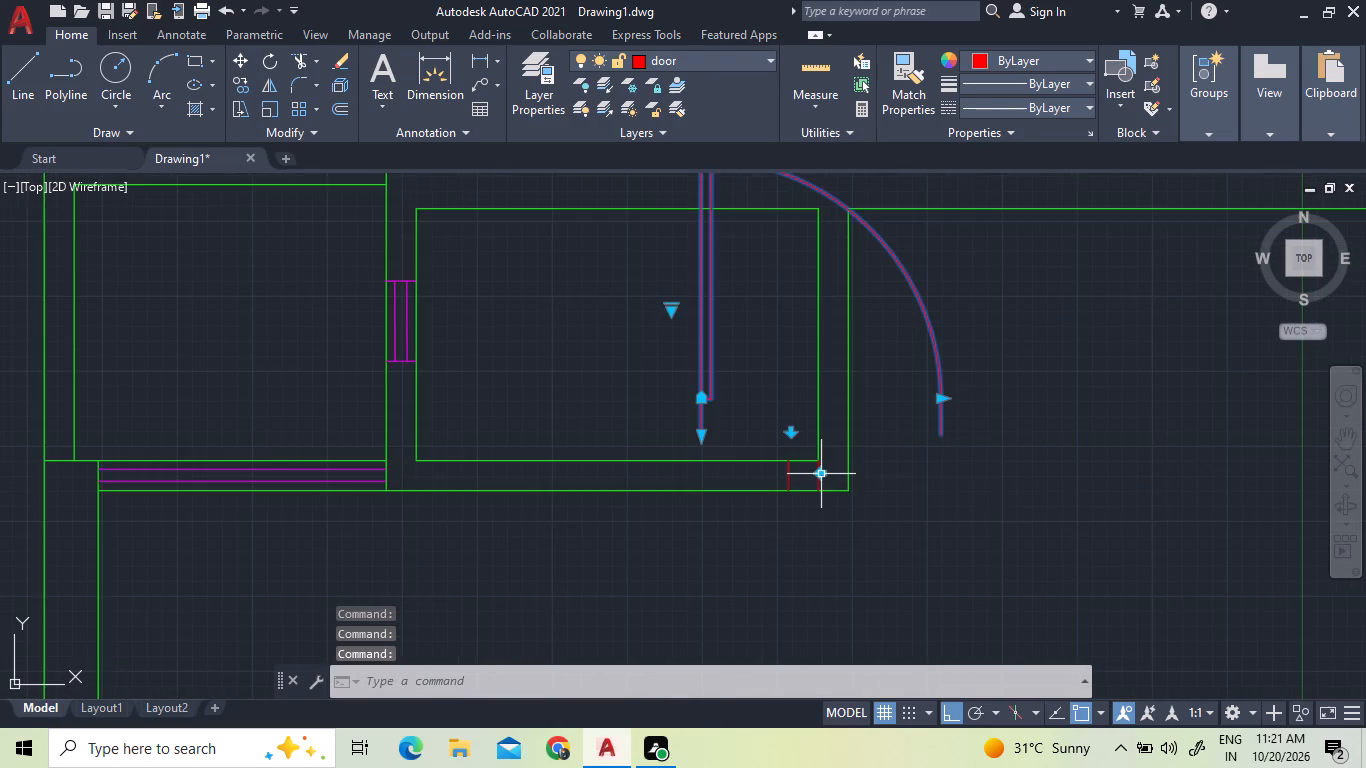
pyautogui.scroll(5, 825, 474)
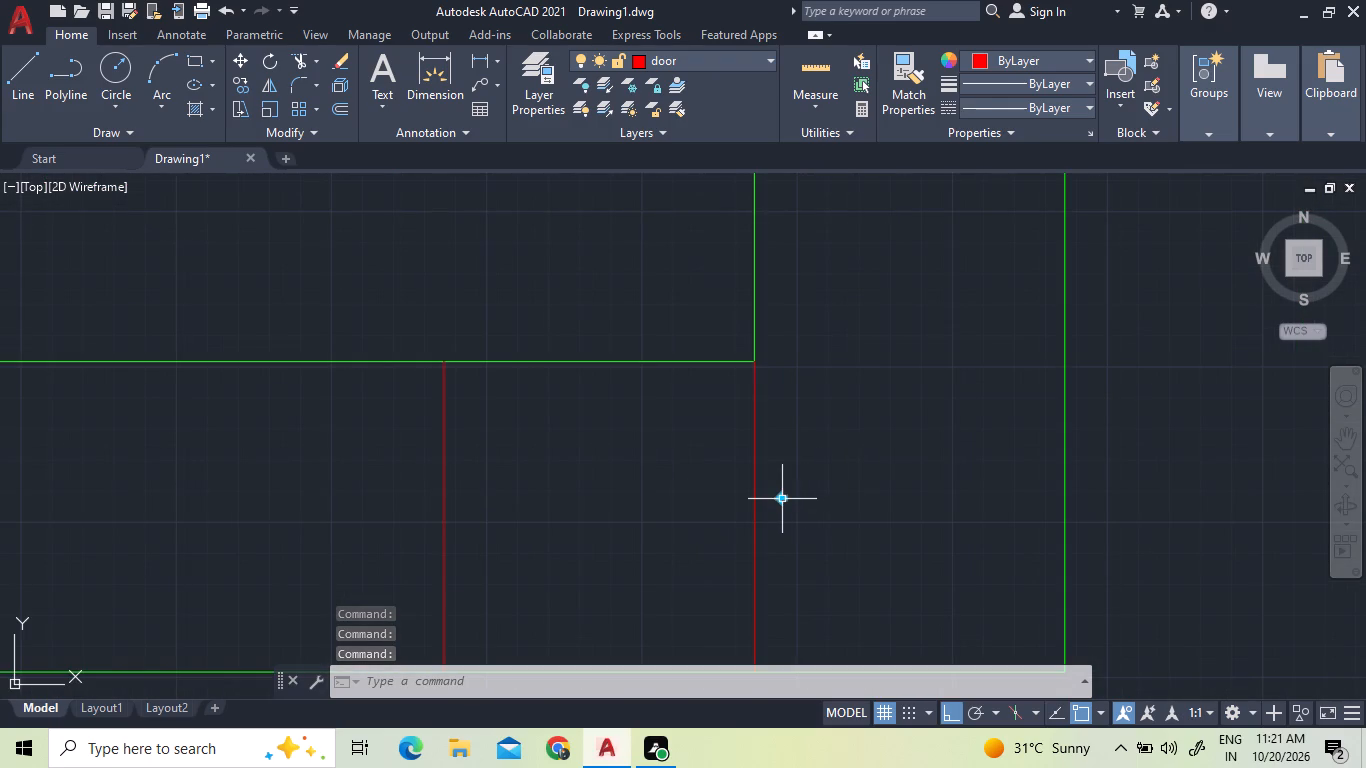
pyautogui.click(780, 498)
pyautogui.scroll(-4, 792, 501)
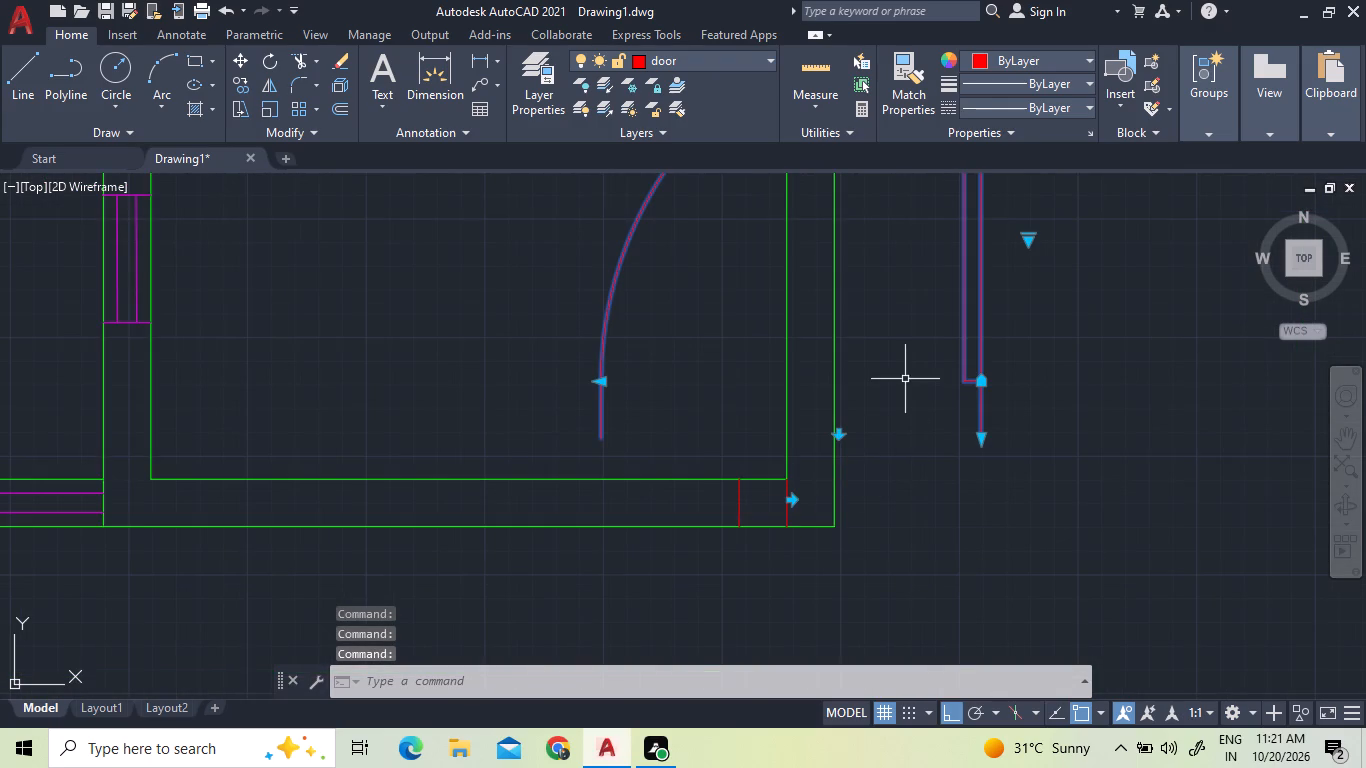
# Narrow the door to its smallest marked width by stretching its free side toward the hinge.
pyautogui.click(605, 382)
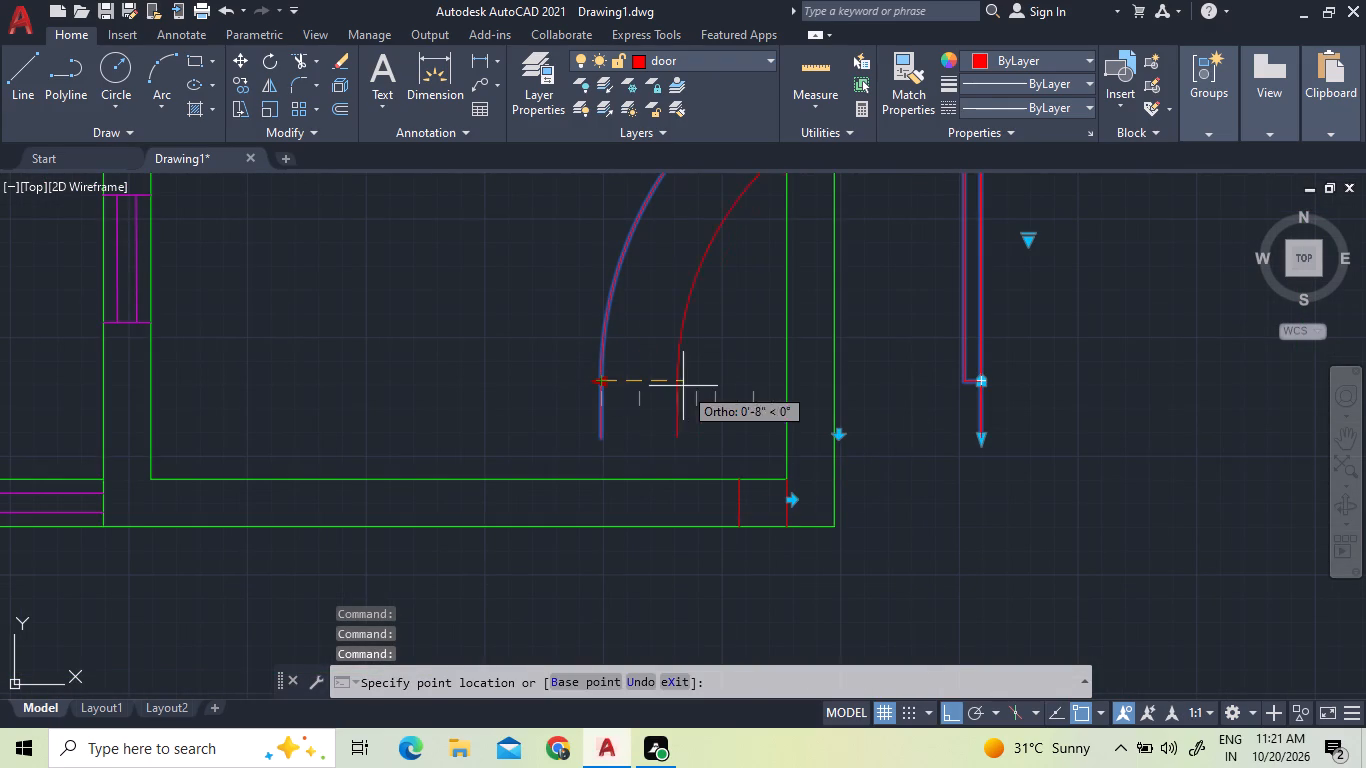
pyautogui.click(753, 399)
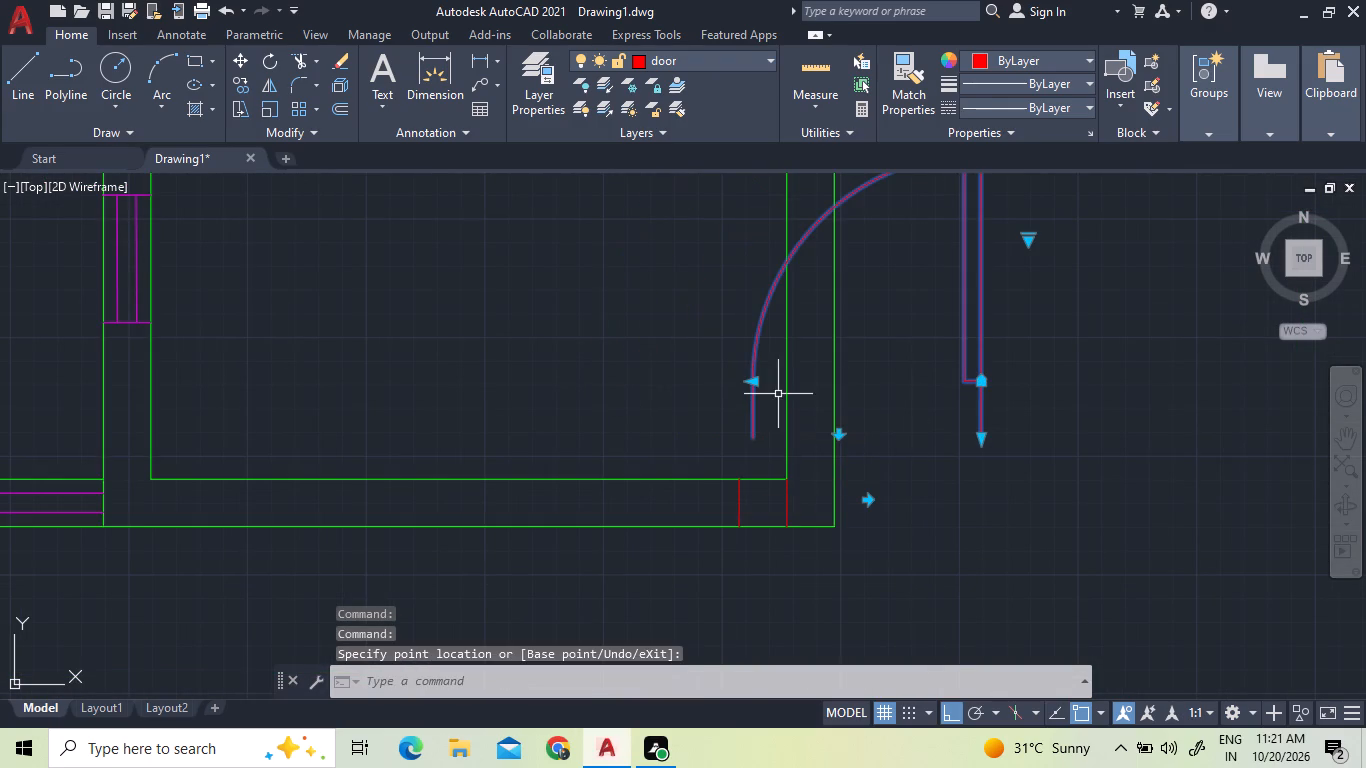
# Move the door by its hinge-side jamb end to where the offset door line meets the partition's upper line.
pyautogui.rightClick(780, 356)
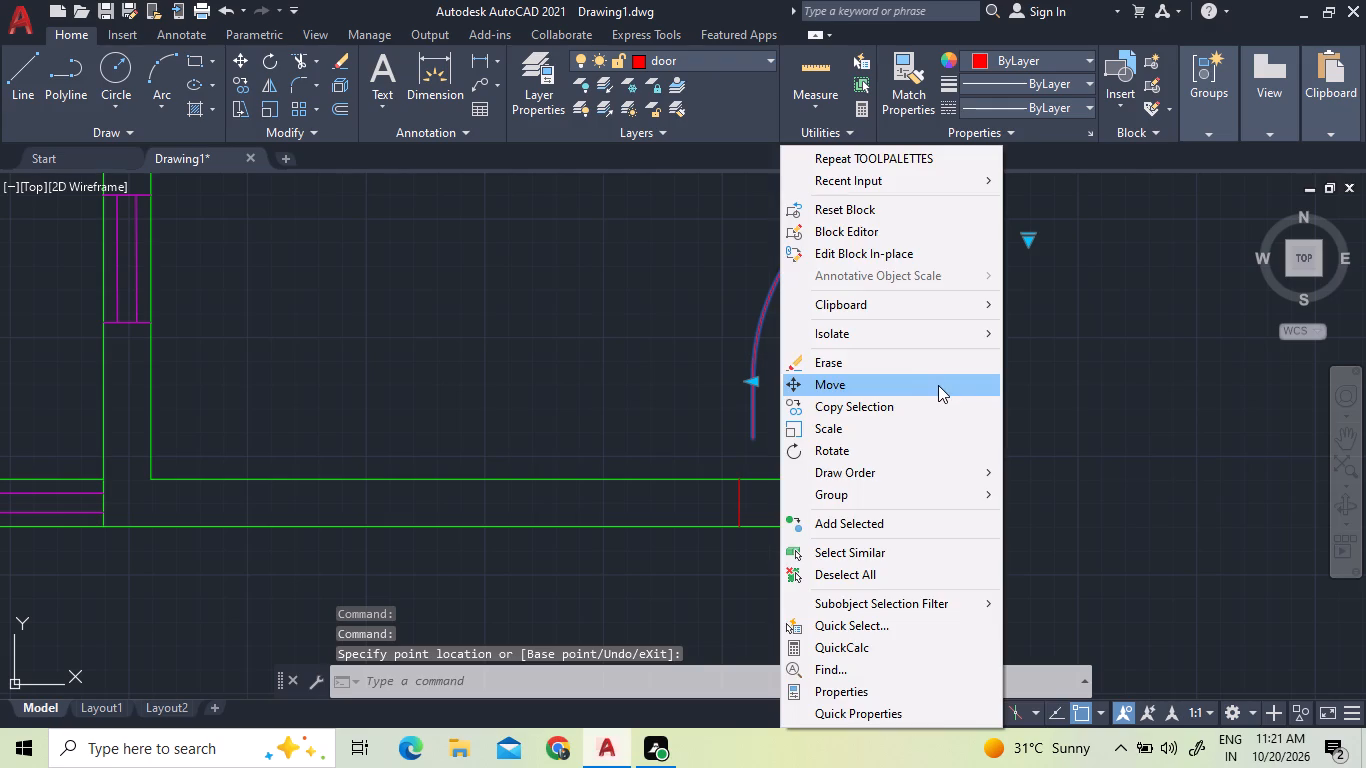
pyautogui.click(938, 391)
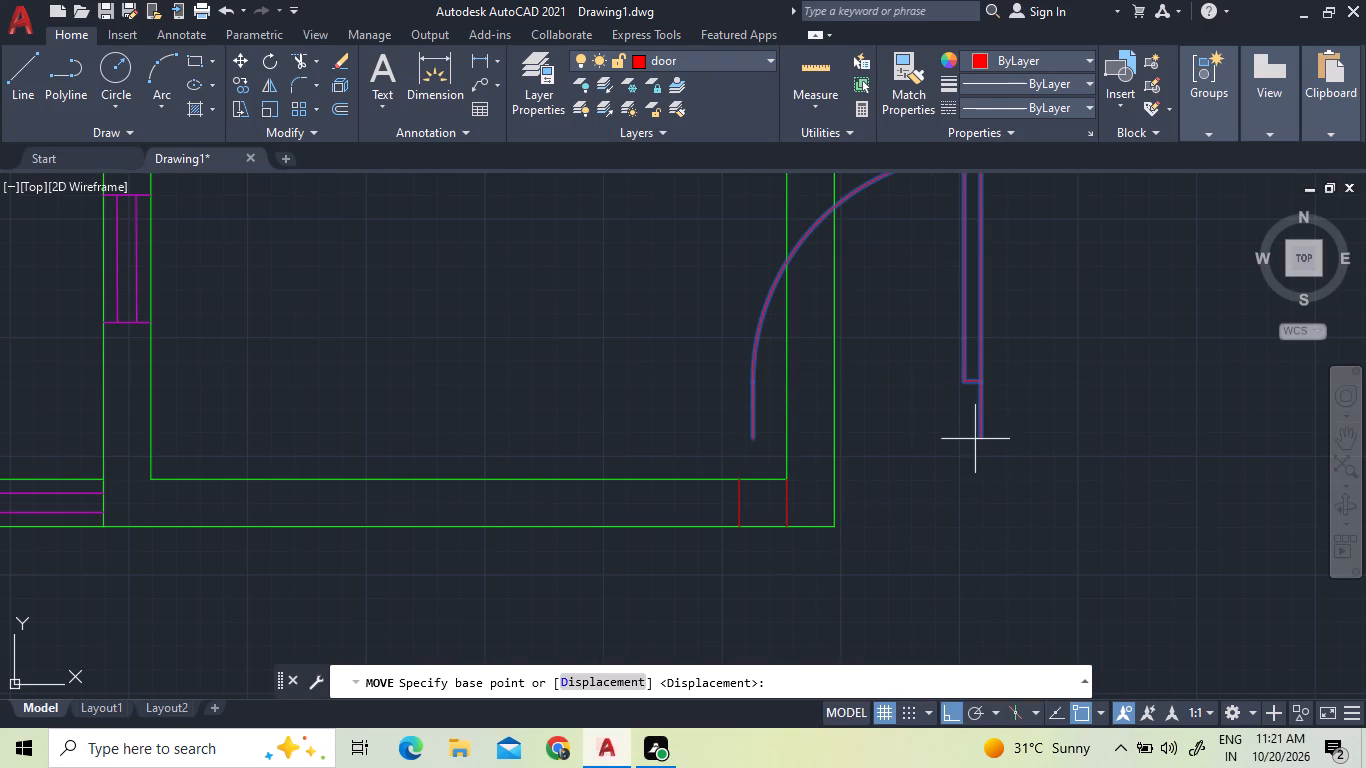
pyautogui.click(979, 438)
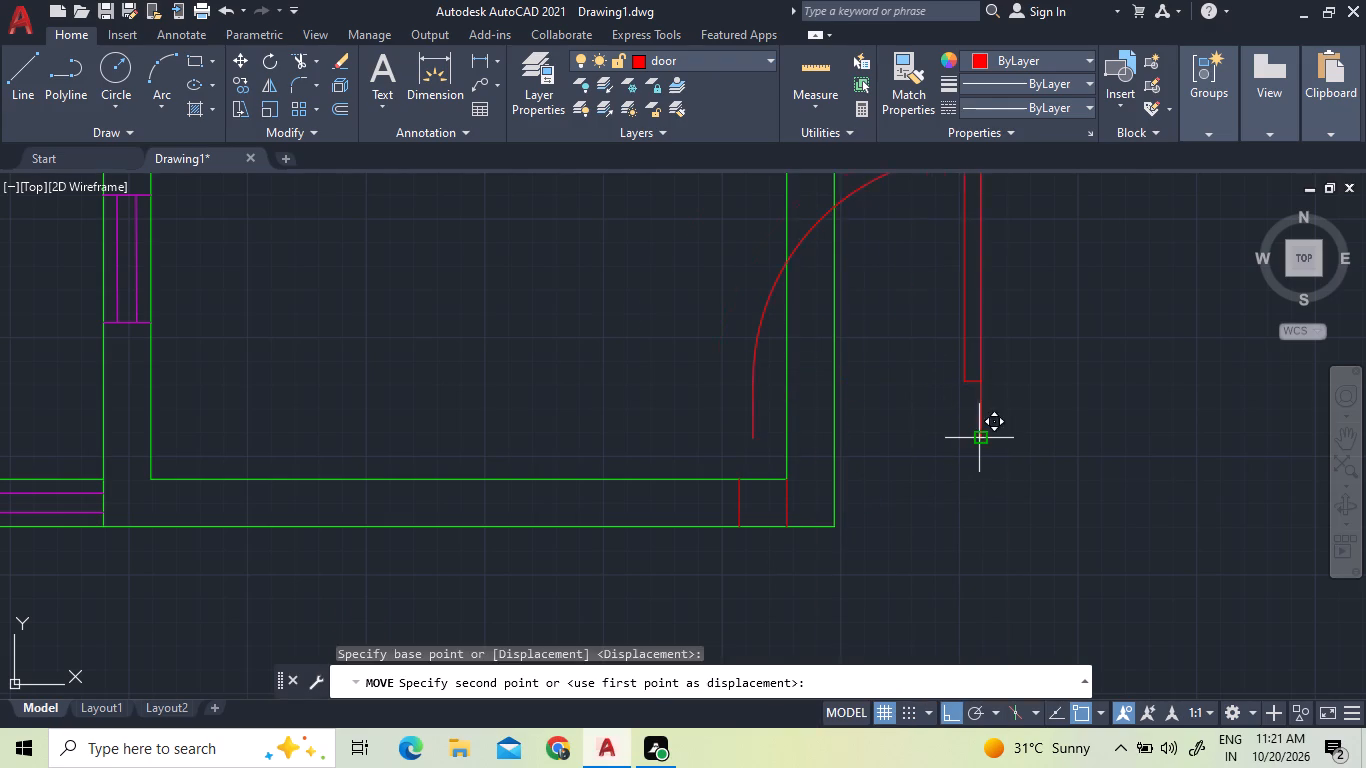
pyautogui.scroll(4, 730, 490)
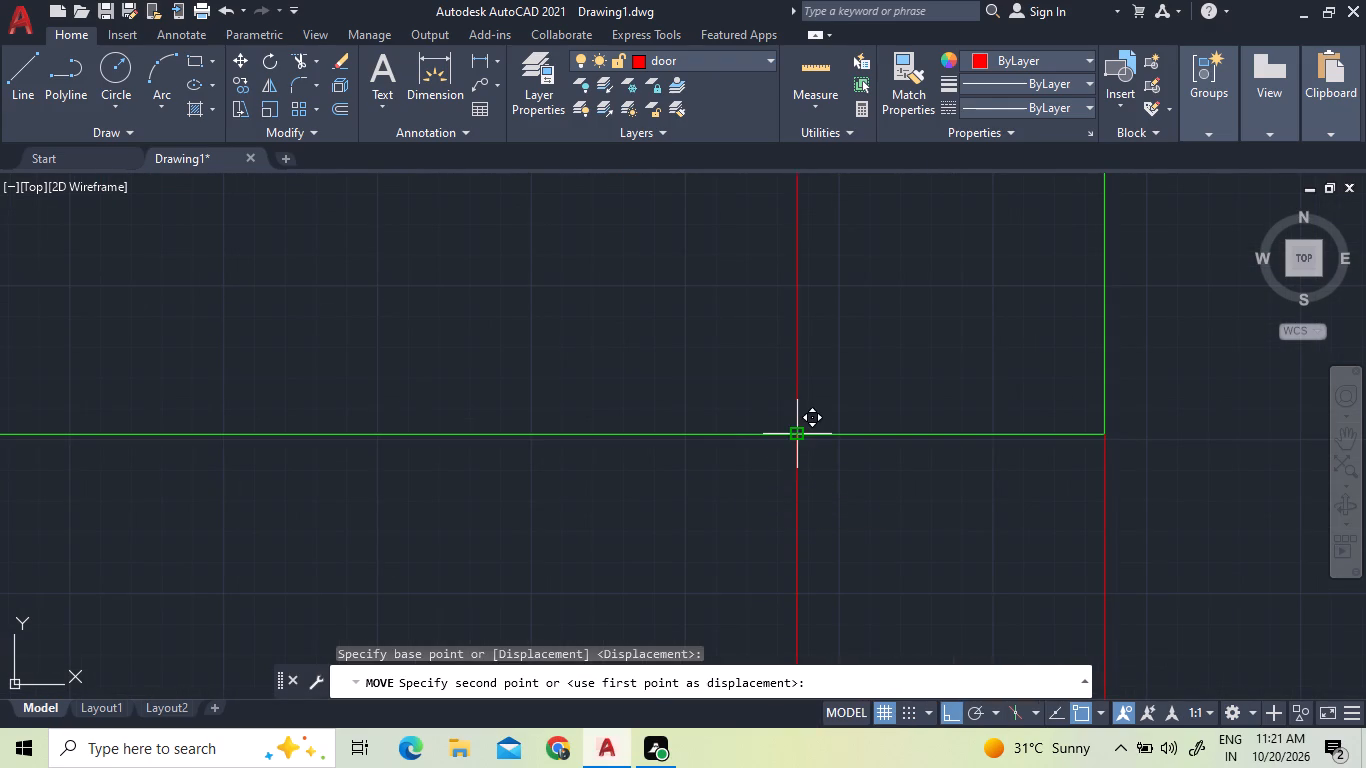
pyautogui.click(795, 433)
pyautogui.scroll(-4, 830, 502)
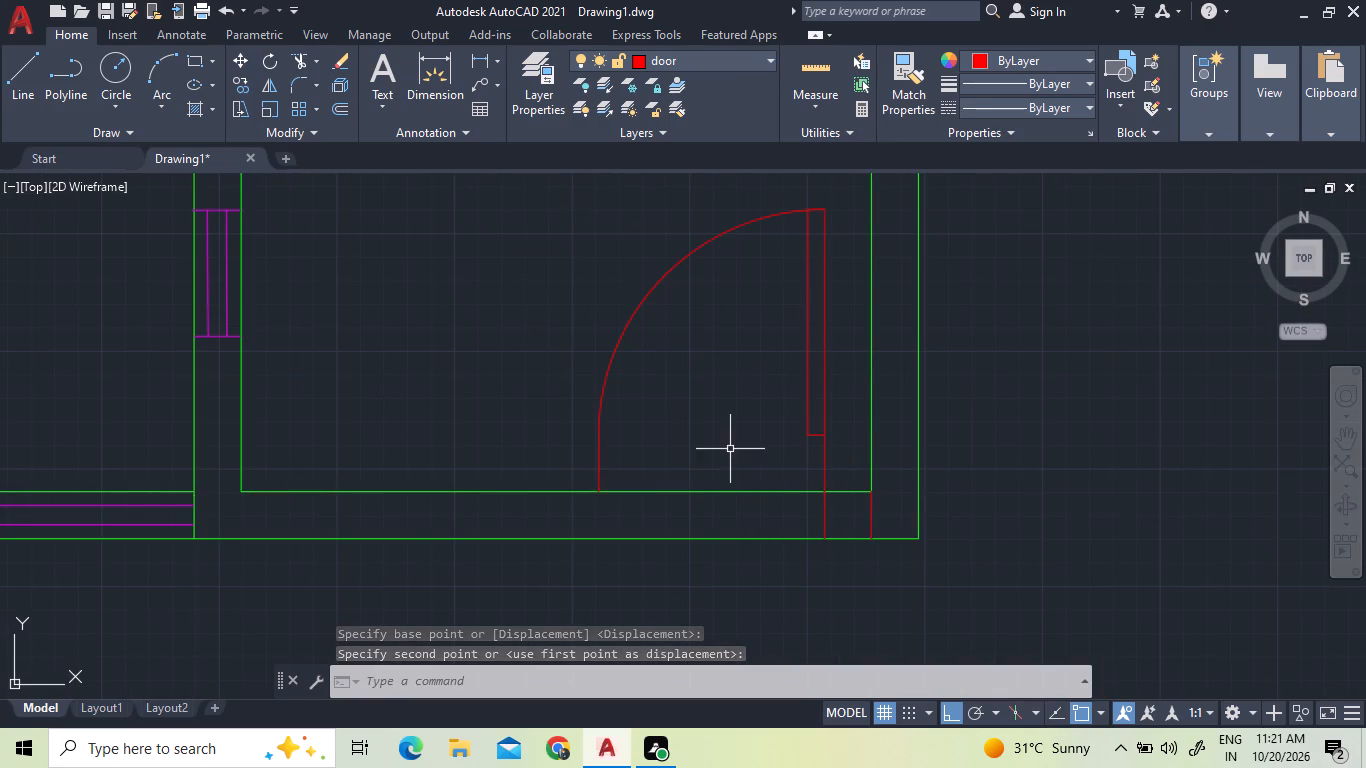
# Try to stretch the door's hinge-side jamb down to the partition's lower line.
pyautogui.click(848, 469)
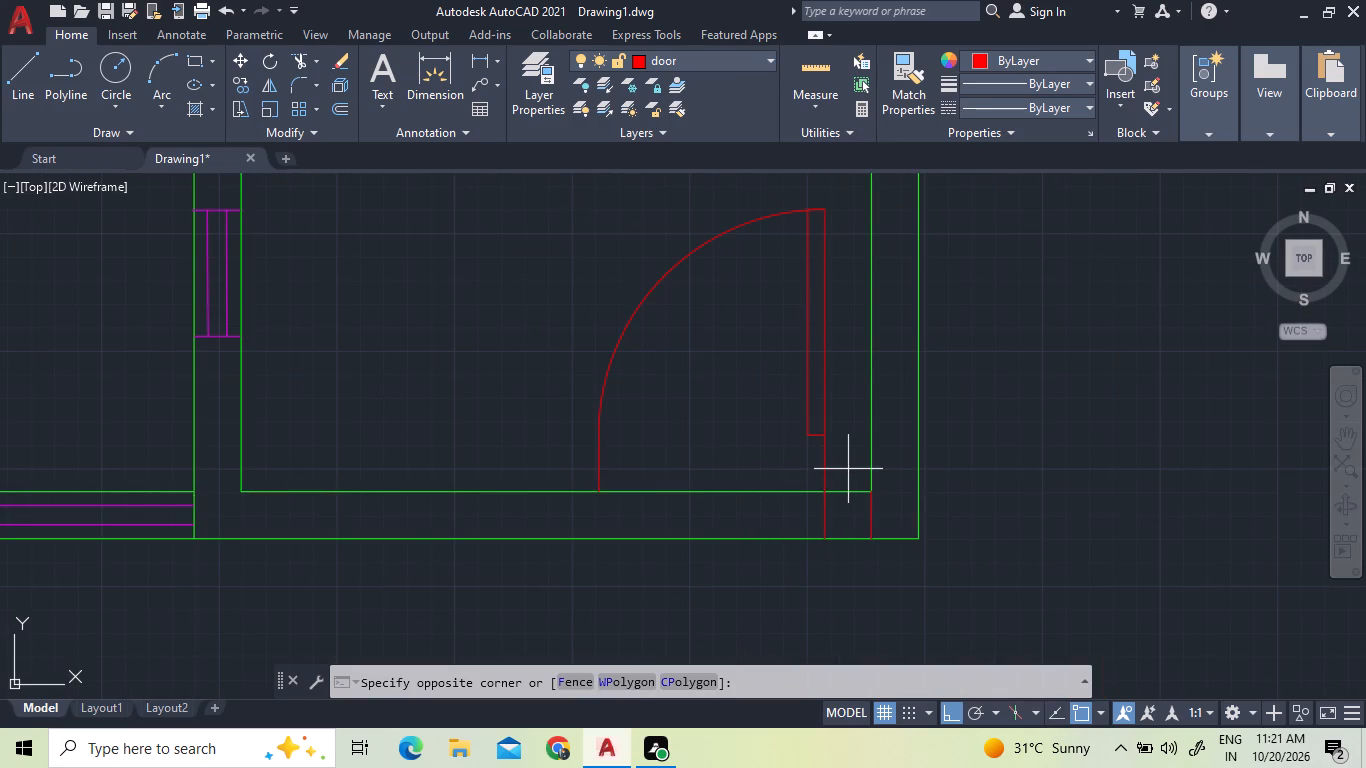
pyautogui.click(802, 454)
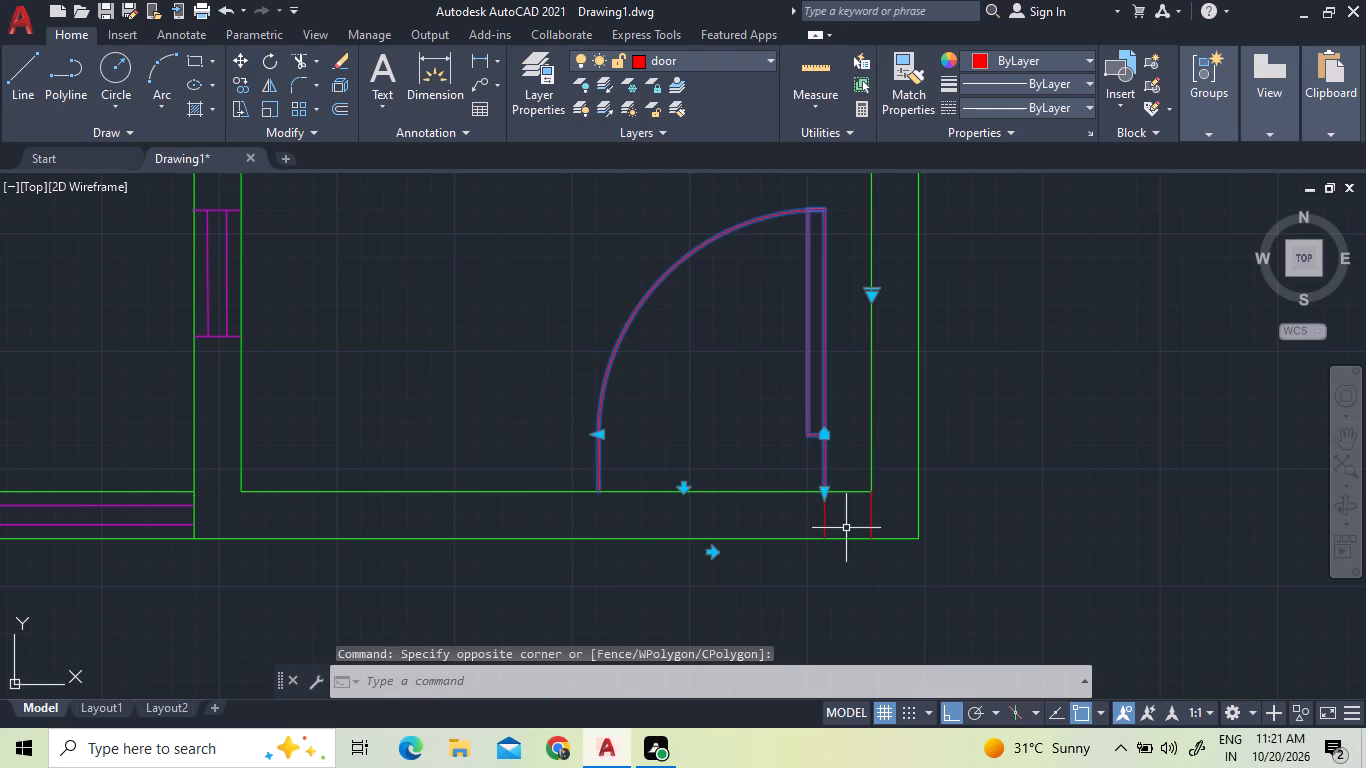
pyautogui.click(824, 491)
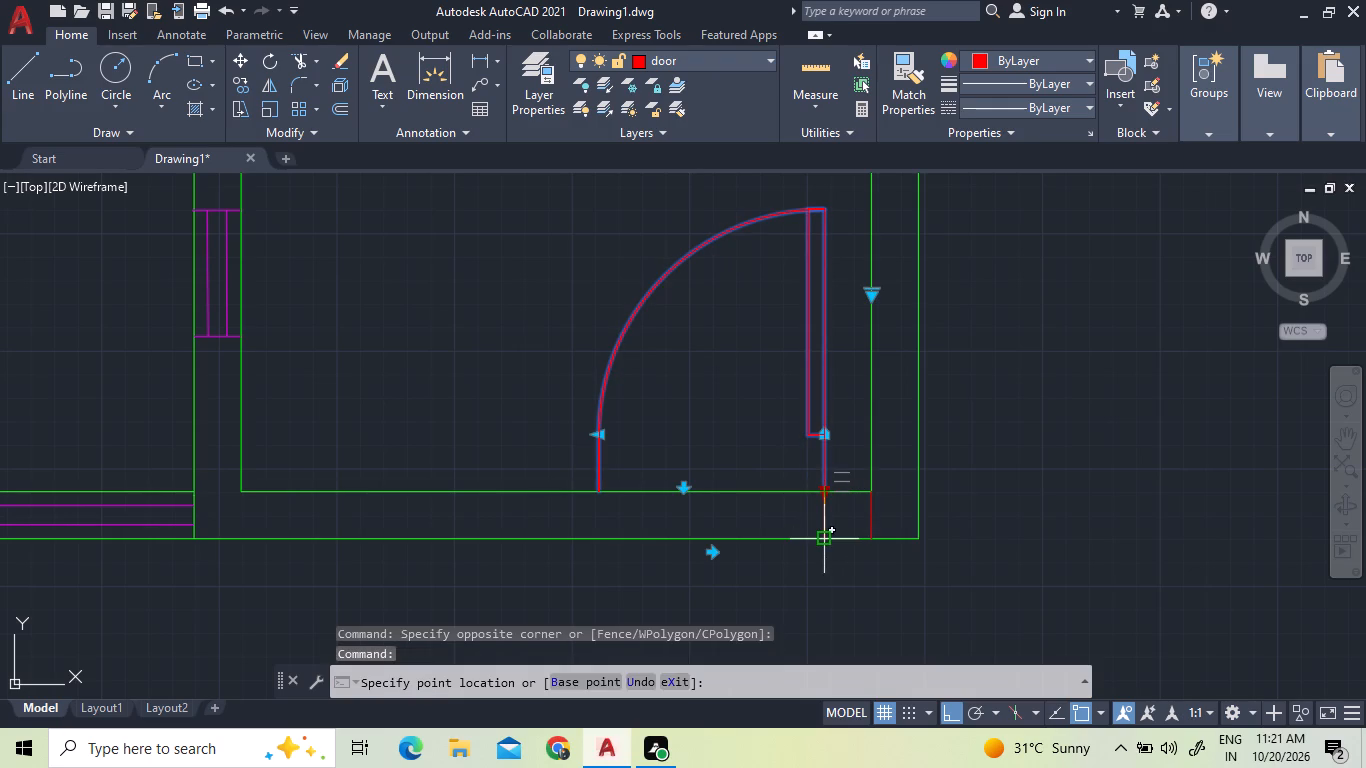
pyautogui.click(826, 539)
# Move the door down by its hinge-side jamb end to where the offset door line meets the partition's lower line.
pyautogui.rightClick(787, 447)
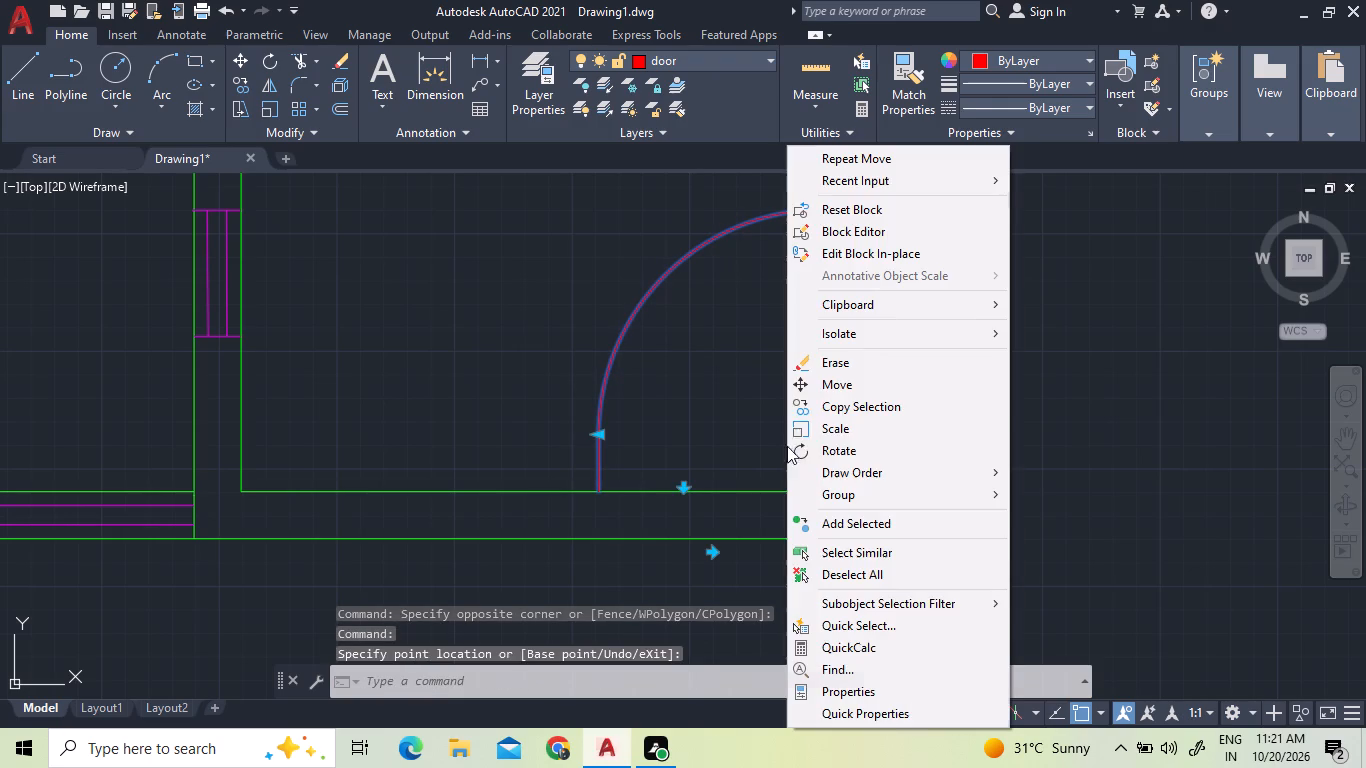
pyautogui.click(836, 382)
pyautogui.scroll(3, 827, 494)
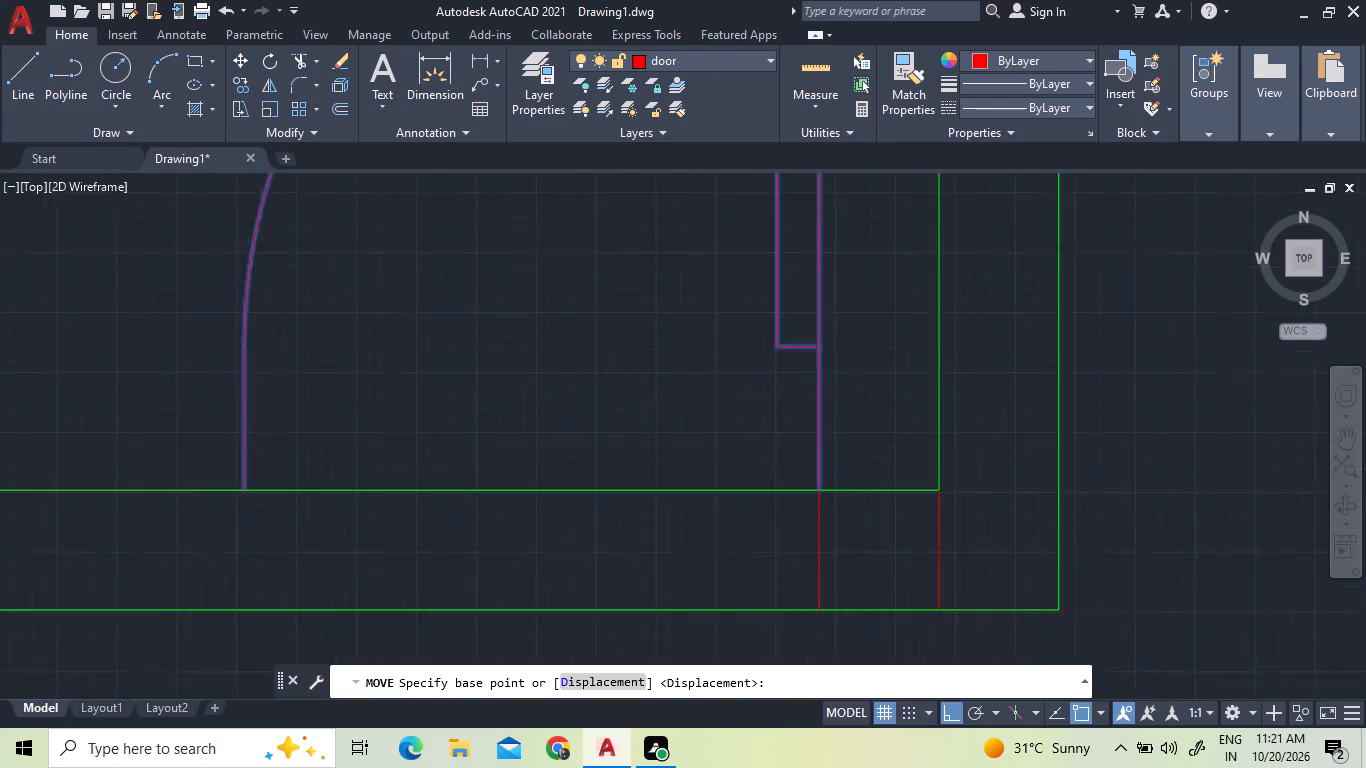
pyautogui.click(814, 487)
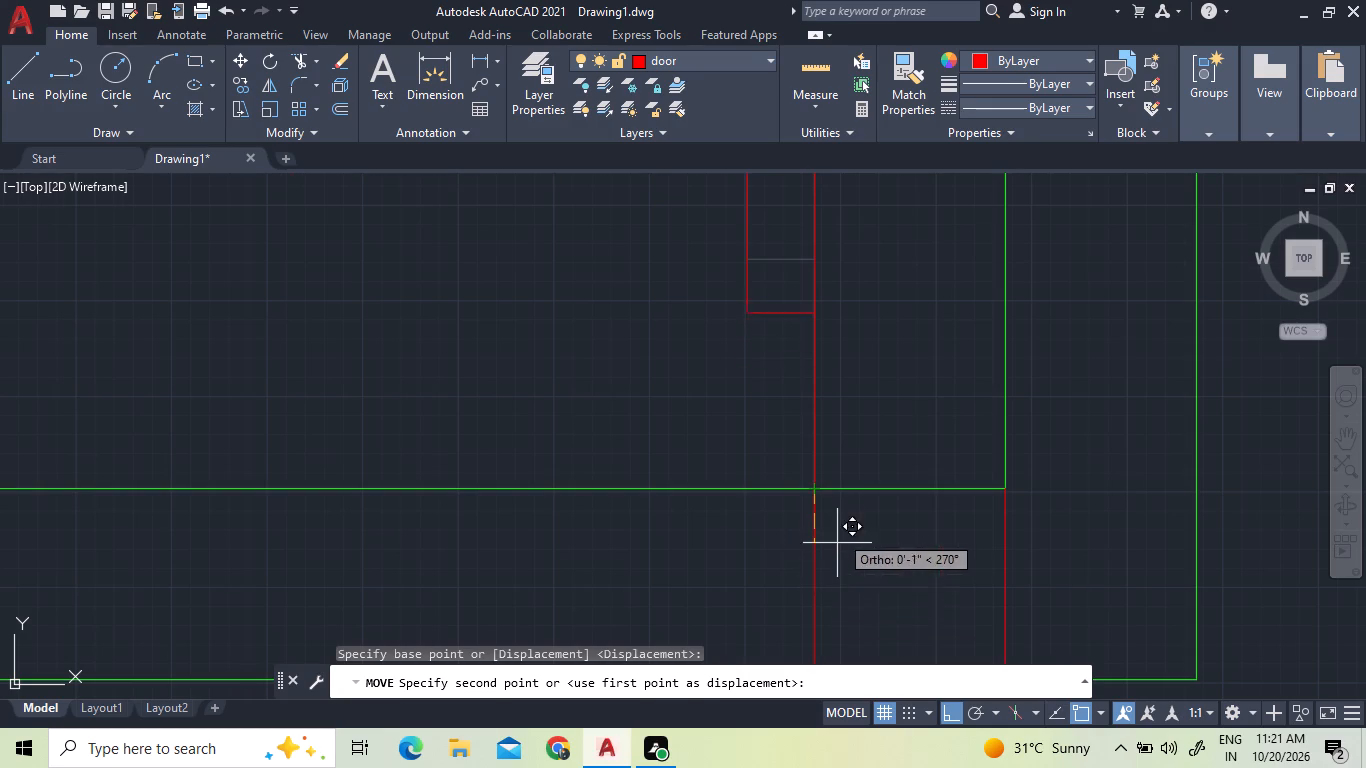
pyautogui.scroll(-4, 840, 533)
pyautogui.scroll(4, 835, 563)
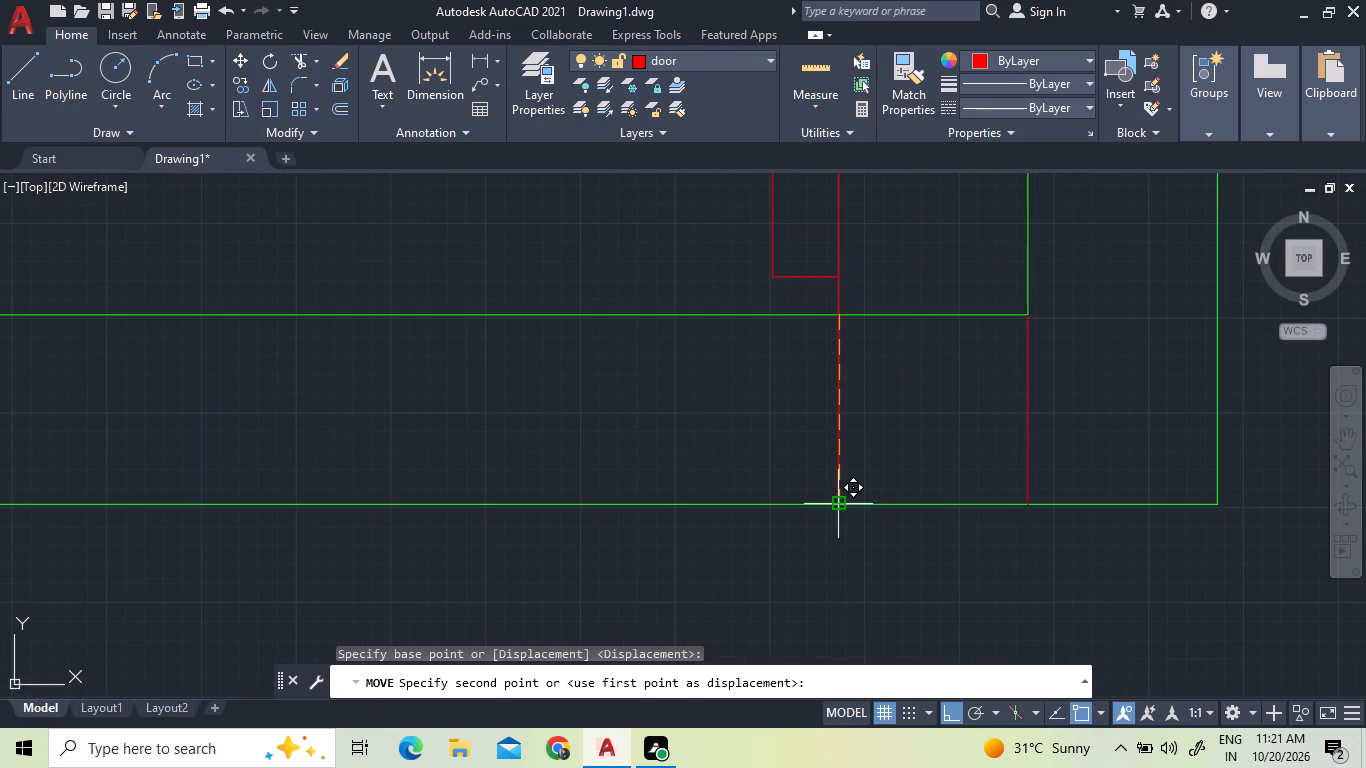
pyautogui.click(834, 504)
# Examine how the door's hinge-side jamb sits against the offset door line and the partition lines.
pyautogui.click(859, 471)
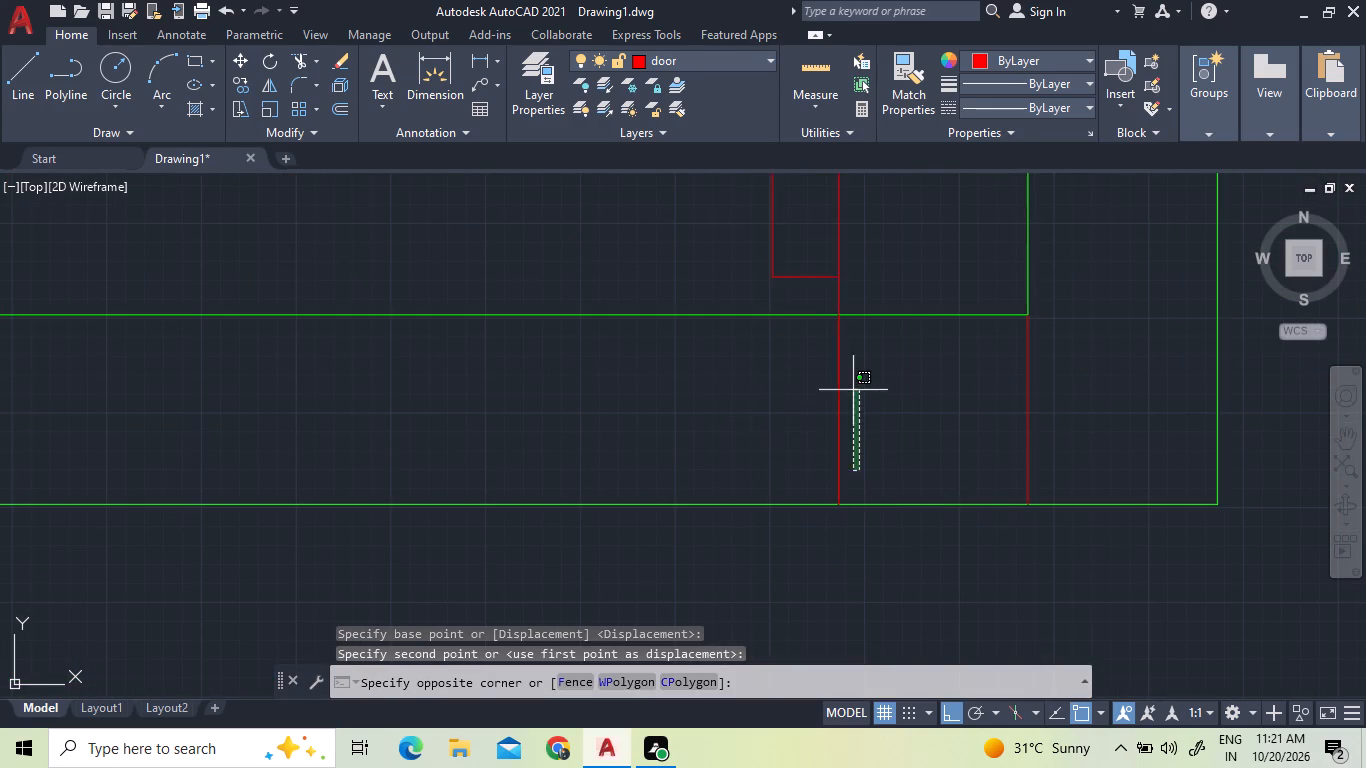
pyautogui.scroll(4, 852, 387)
pyautogui.click(798, 399)
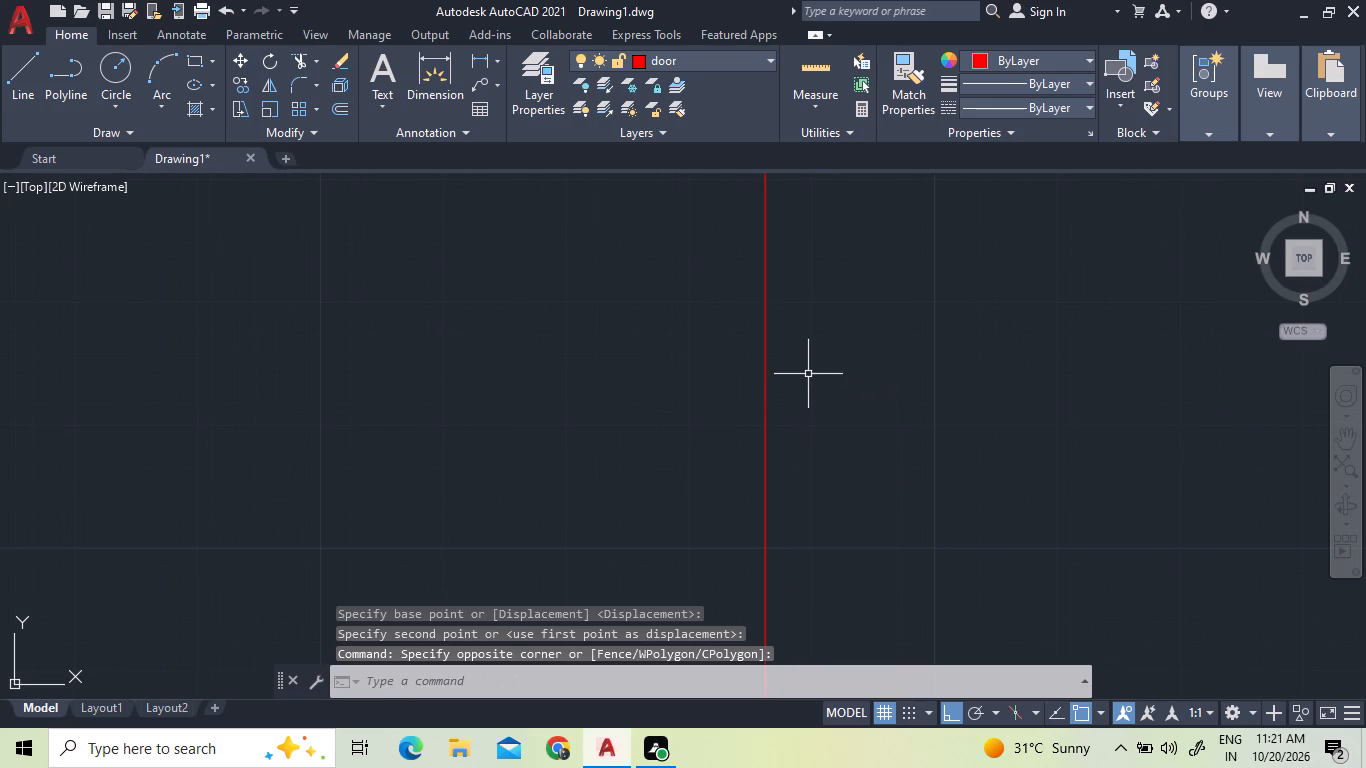
pyautogui.scroll(-4, 806, 374)
pyautogui.scroll(4, 827, 243)
pyautogui.scroll(3, 645, 365)
pyautogui.click(610, 386)
pyautogui.scroll(-5, 644, 377)
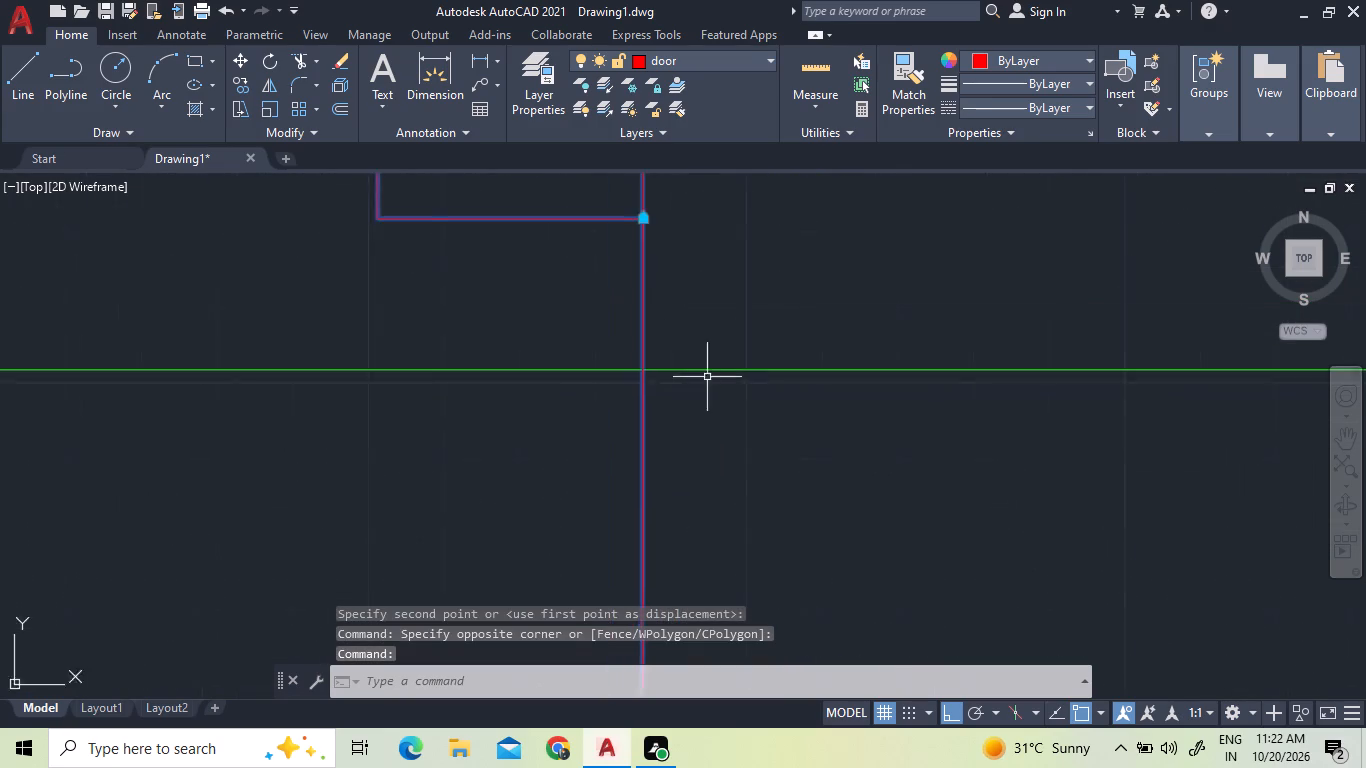
pyautogui.scroll(-6, 707, 377)
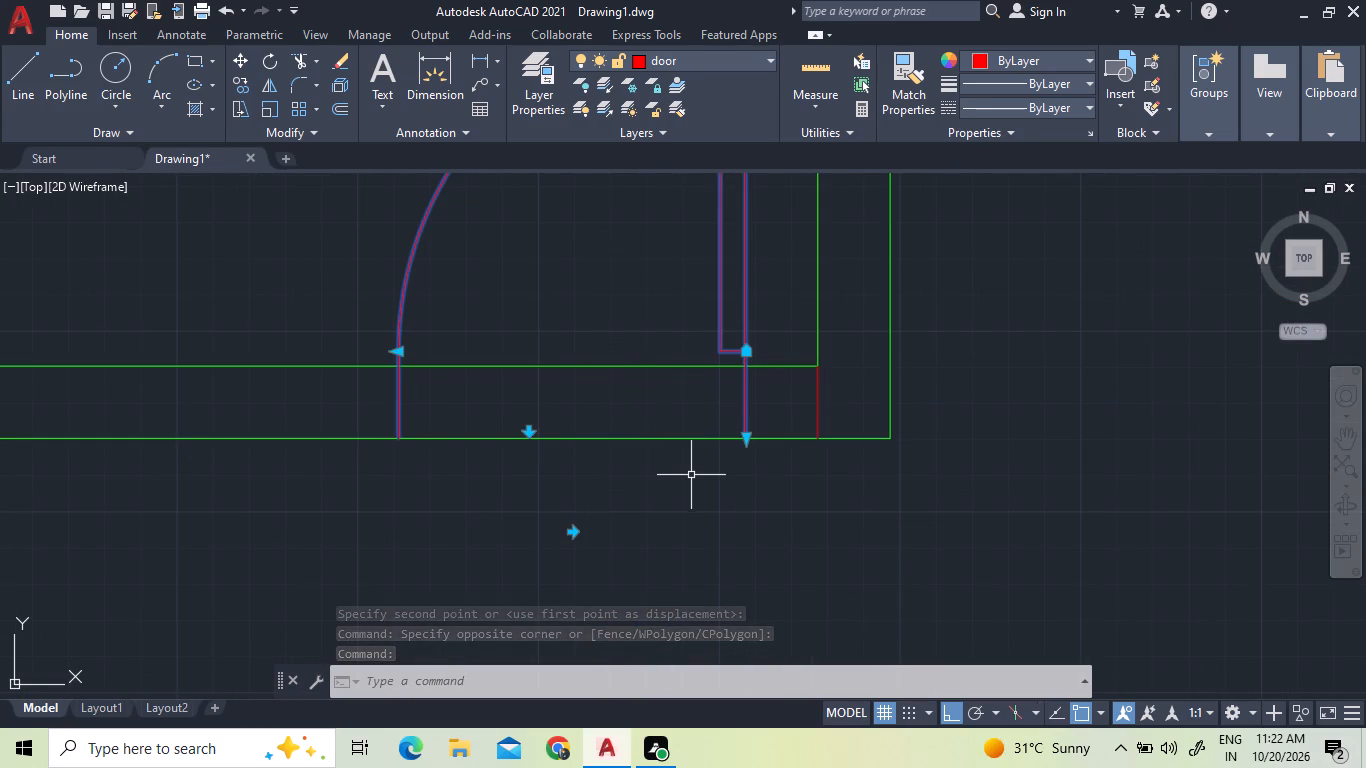
pyautogui.press('Escape')
pyautogui.scroll(-3, 689, 473)
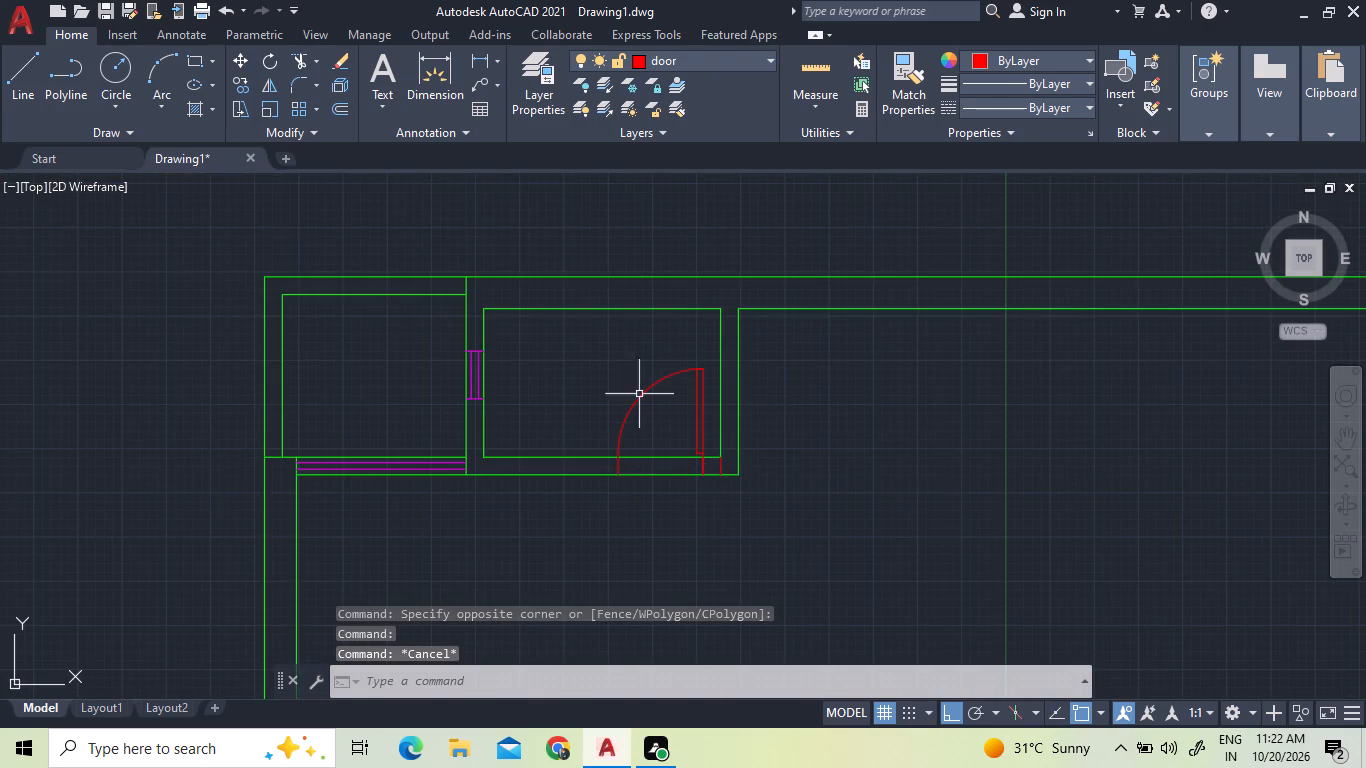
# Trim both lines of the lower partition between the door's jambs to open the doorway.
pyautogui.click(299, 59)
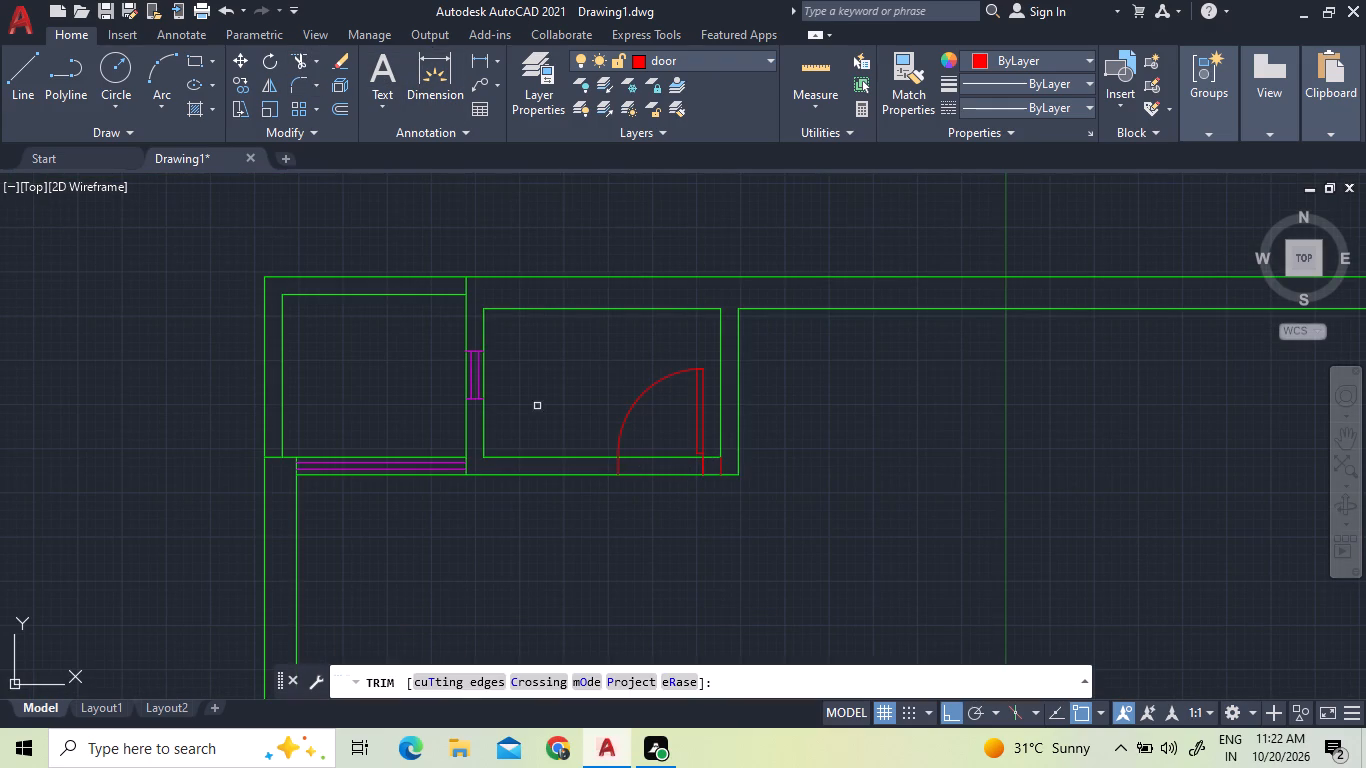
pyautogui.click(652, 453)
pyautogui.click(666, 517)
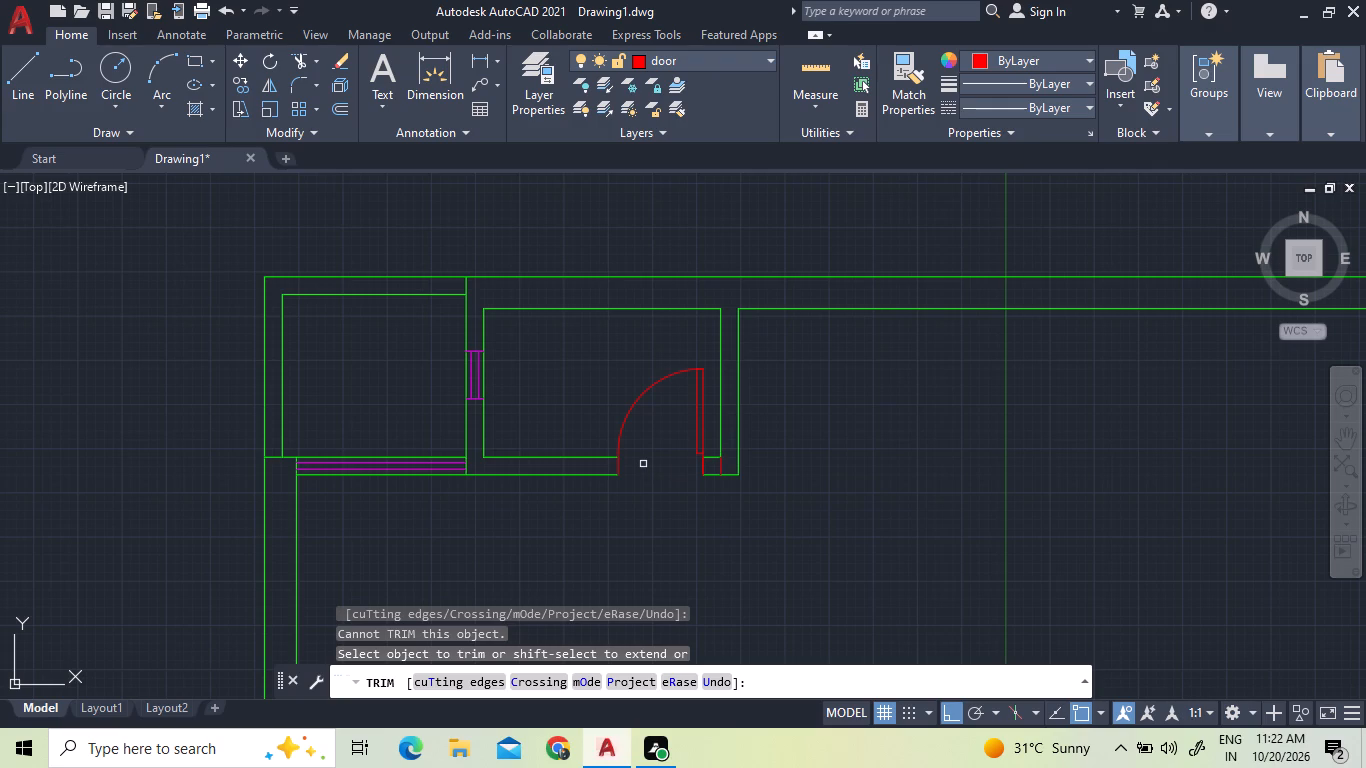
pyautogui.press('Escape')
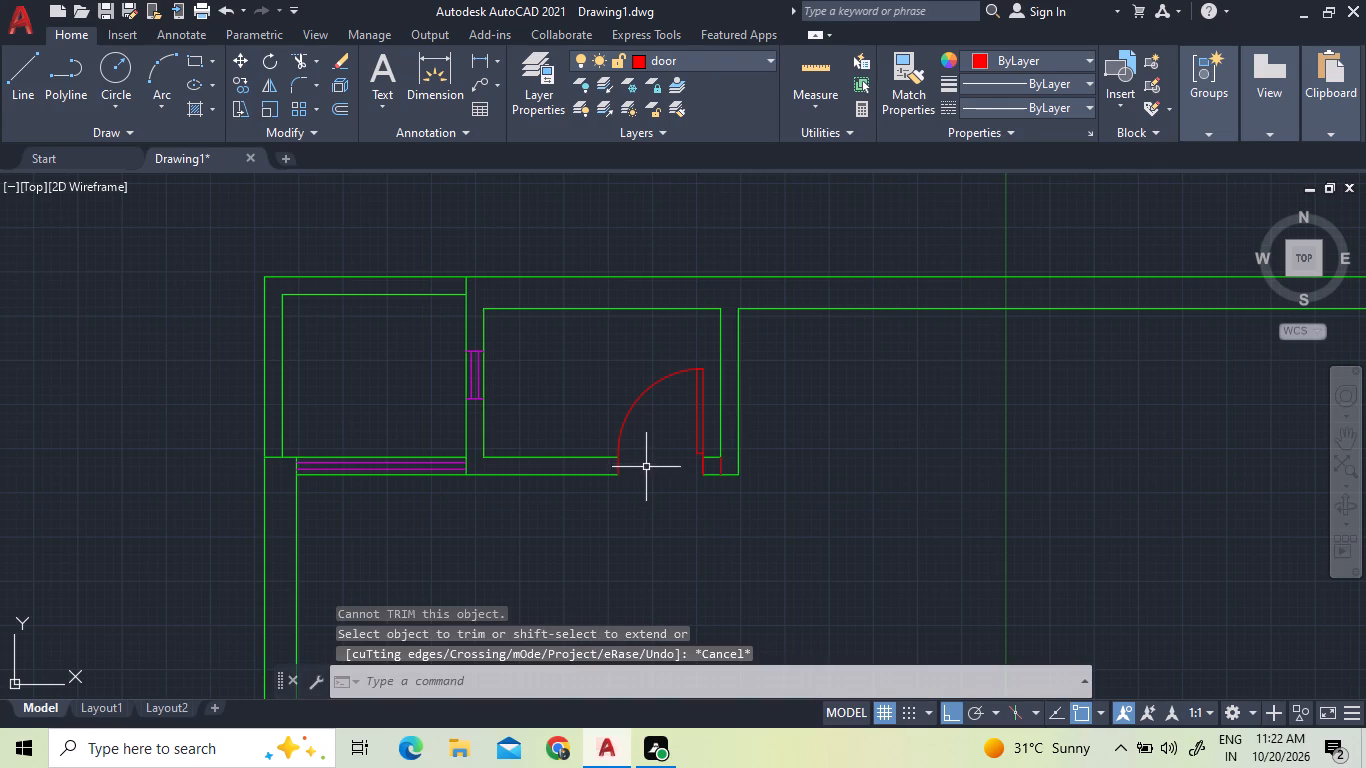
# Measure the width of the door opening in the lower partition with quick measuring.
pyautogui.click(637, 402)
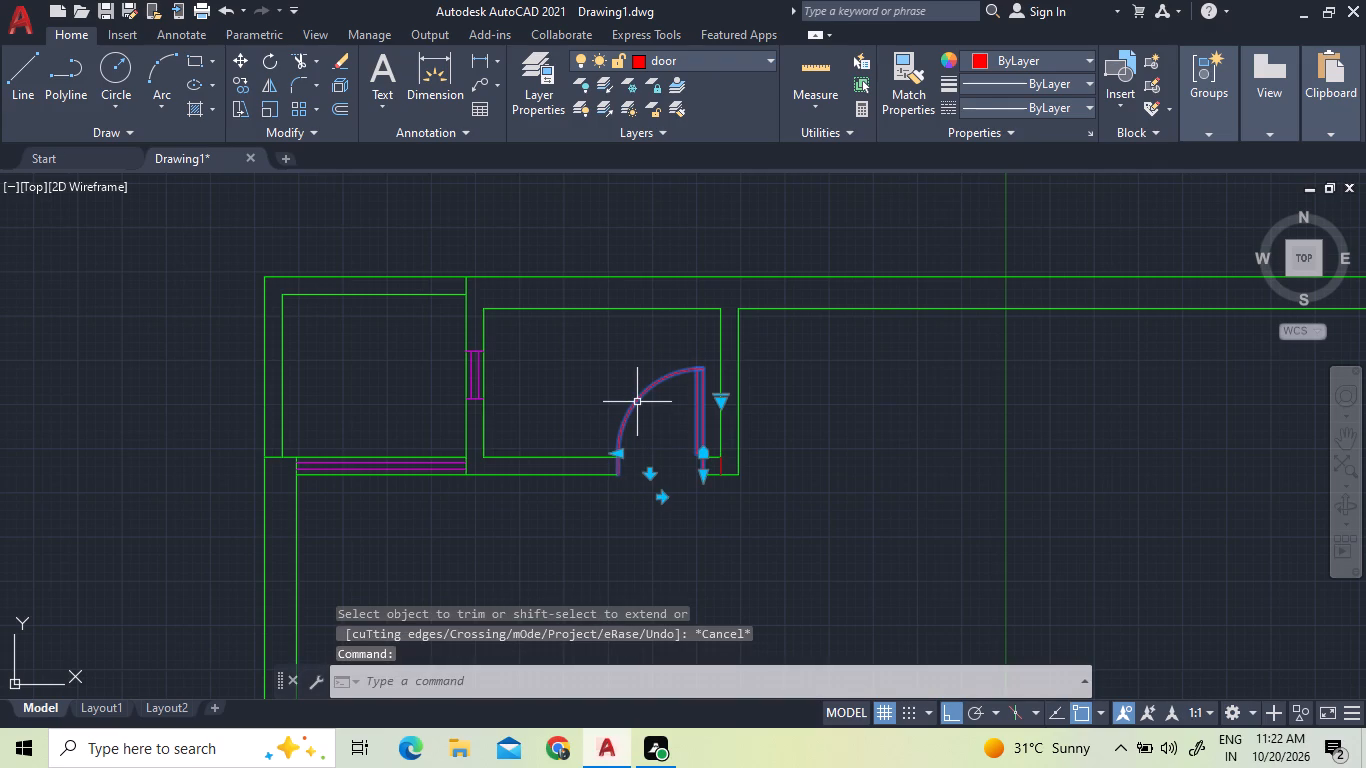
pyautogui.click(818, 66)
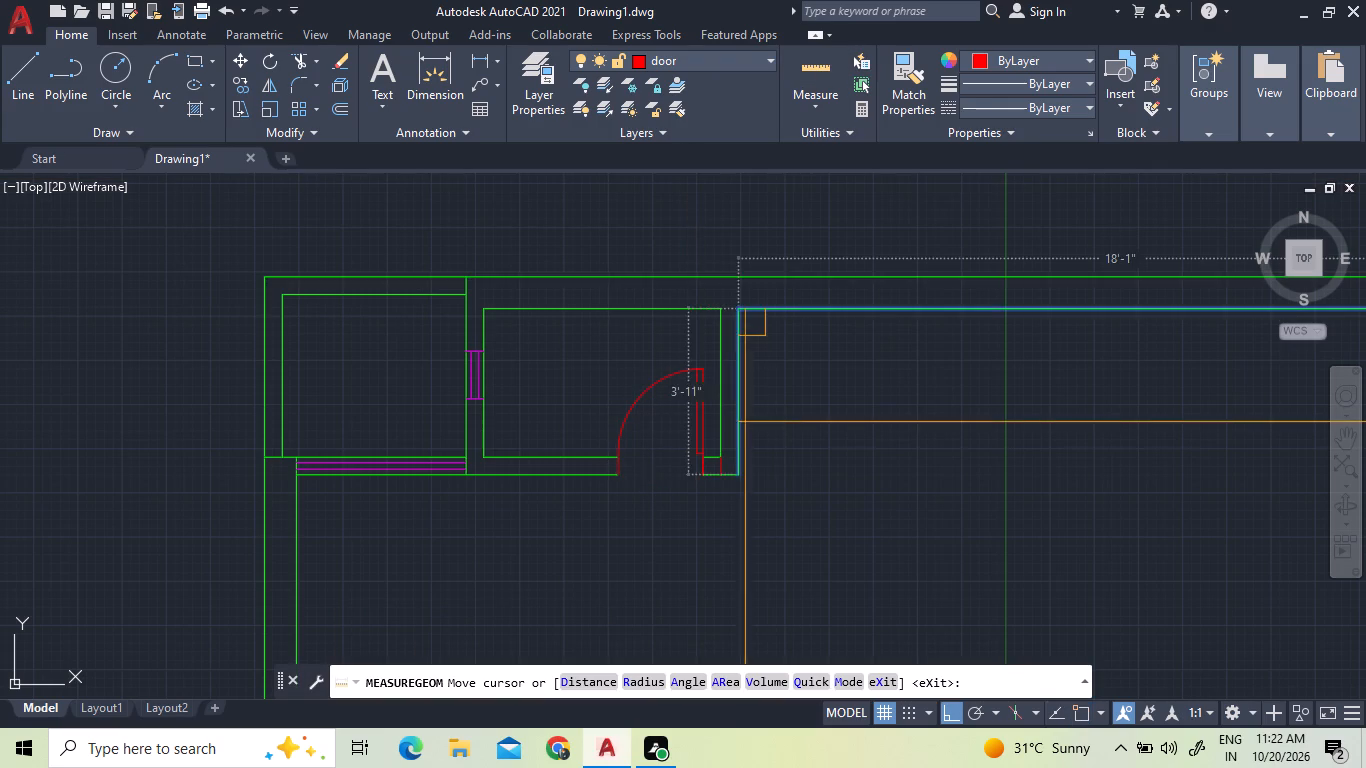
pyautogui.press('`')
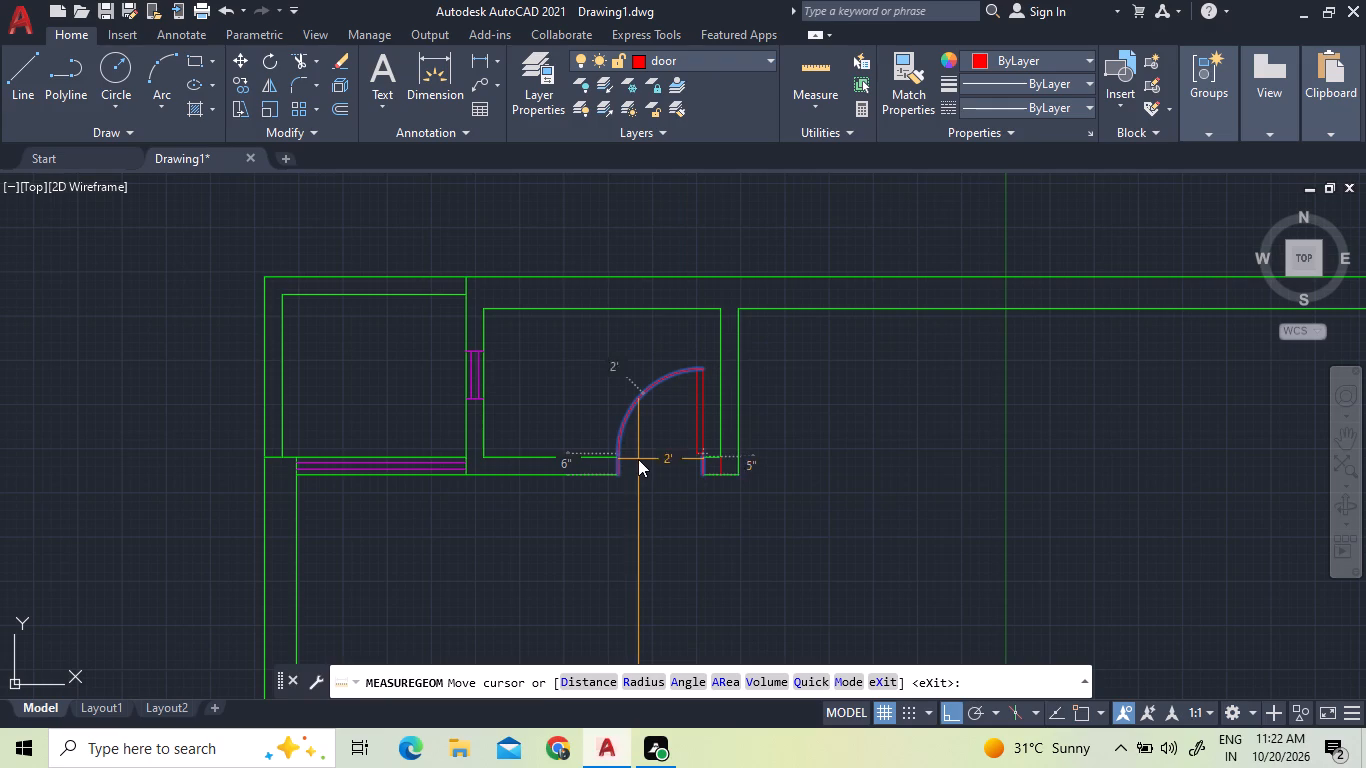
pyautogui.press('Escape')
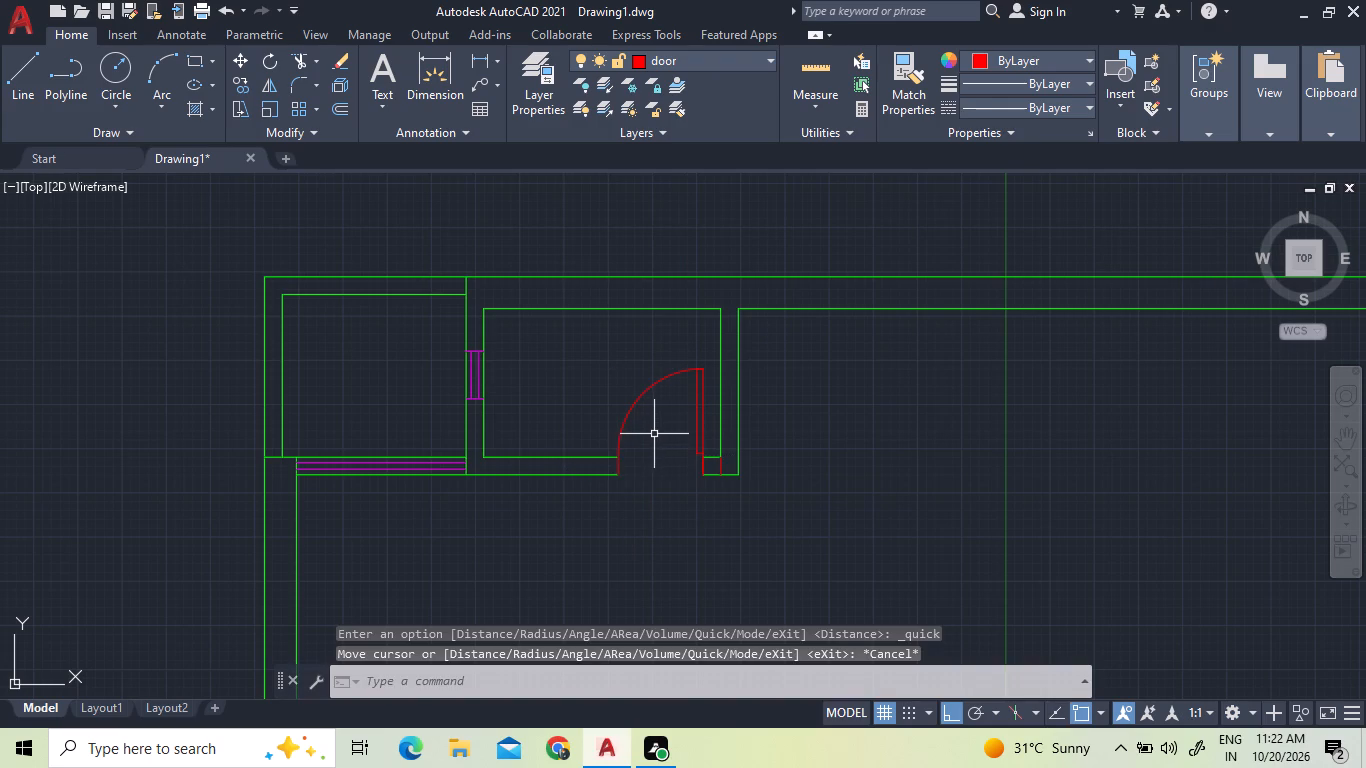
# Make the text layer current.
pyautogui.click(671, 59)
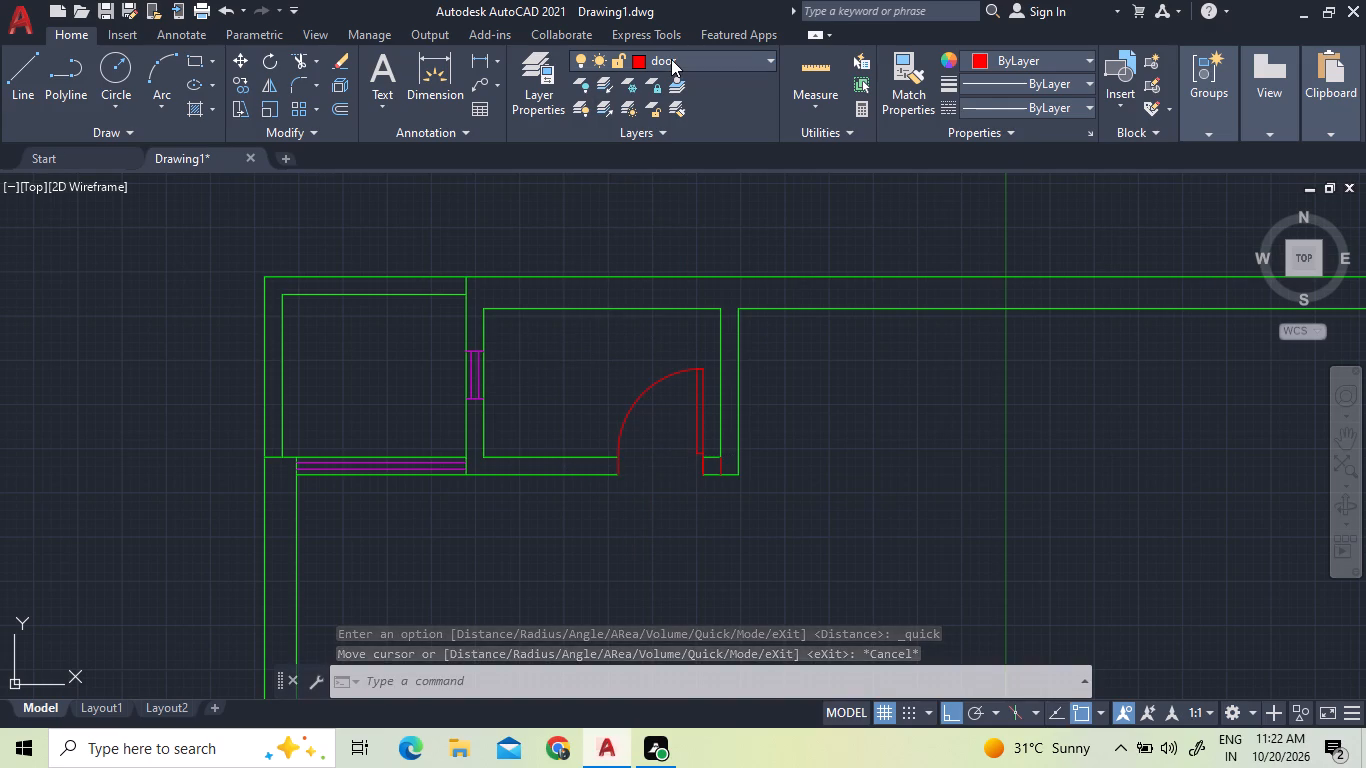
pyautogui.click(688, 185)
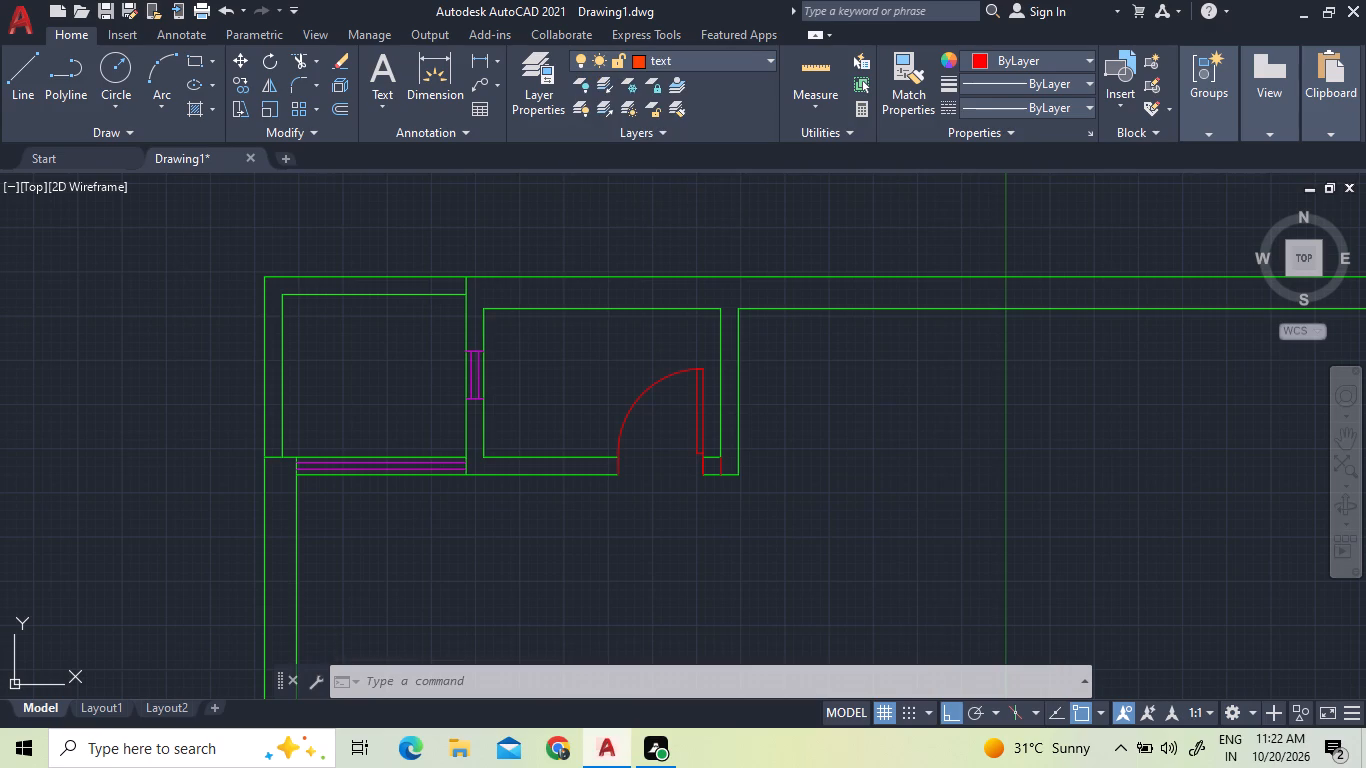
pyautogui.click(327, 345)
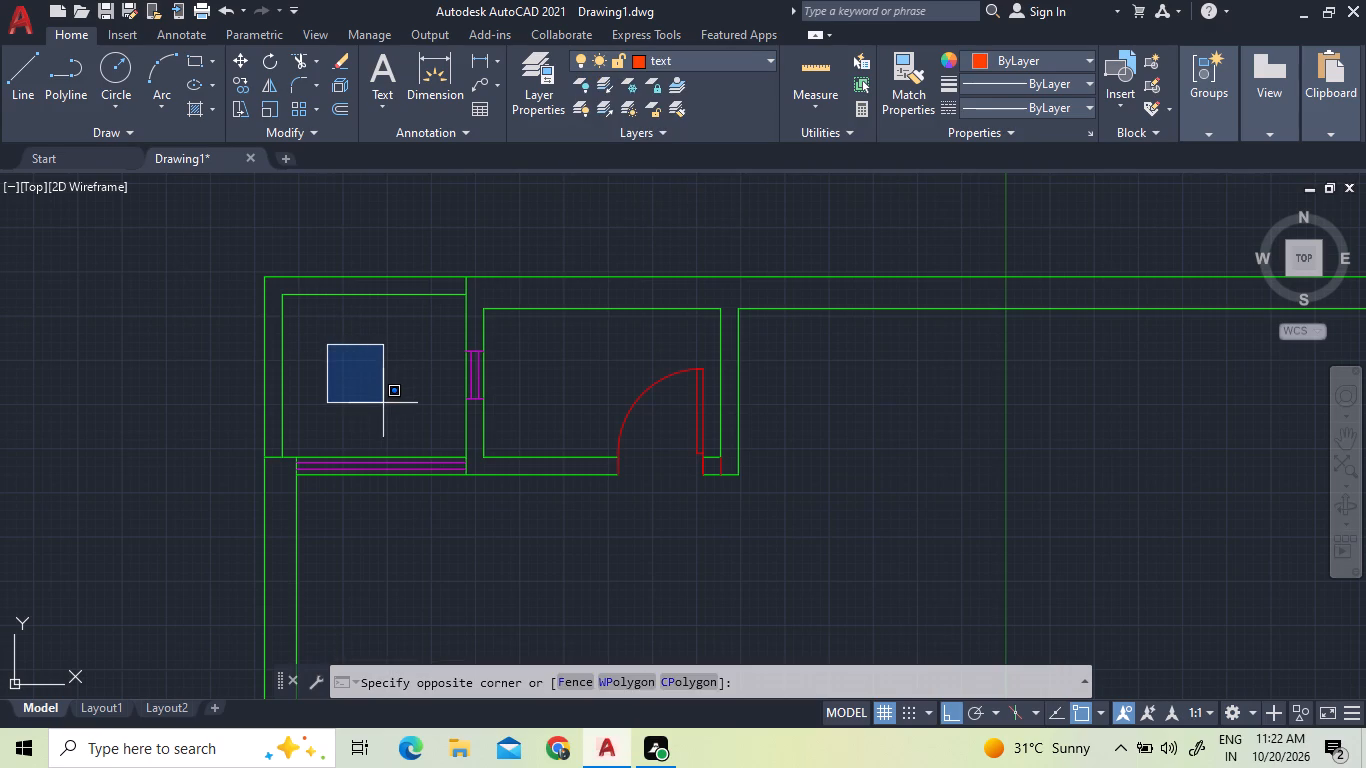
pyautogui.click(384, 403)
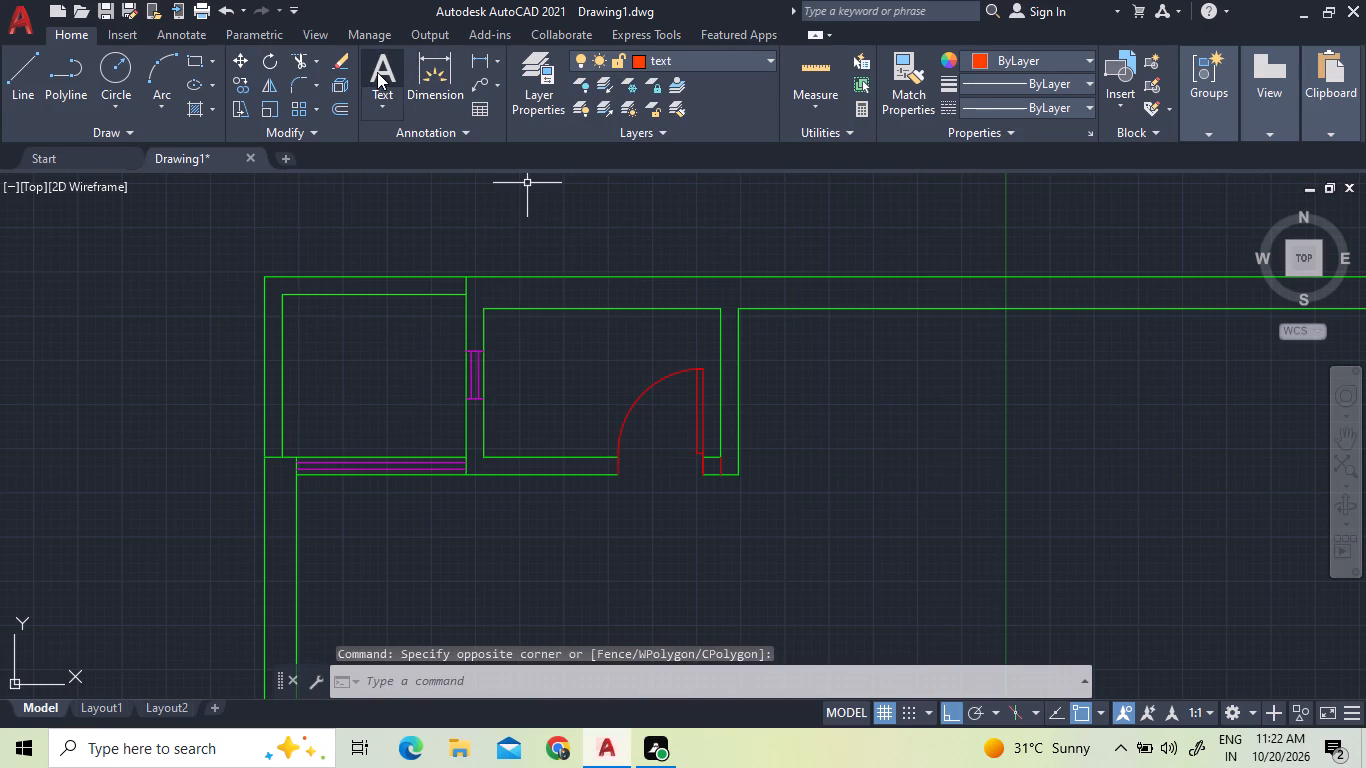
# Place multiline text reading O.T.S in the small room at the plan's upper-left corner.
pyautogui.click(377, 71)
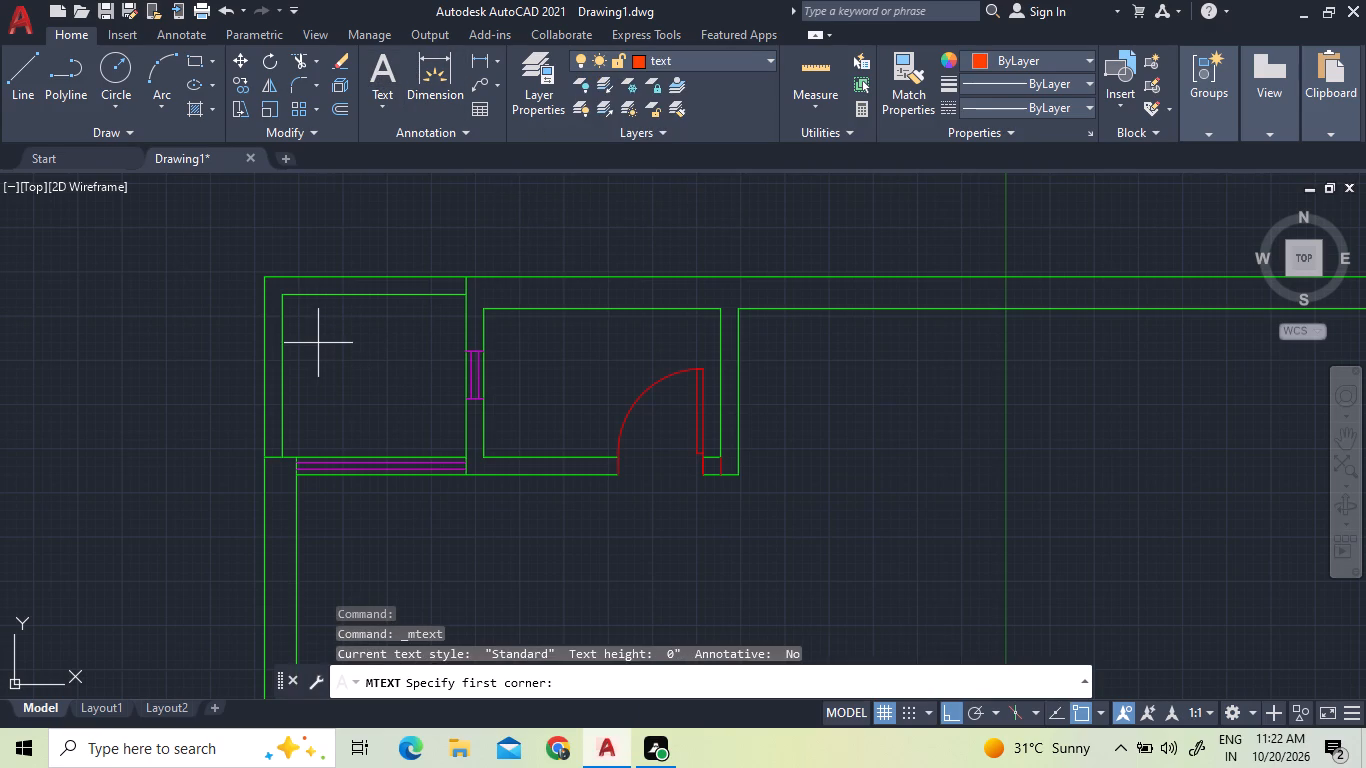
pyautogui.click(318, 343)
pyautogui.click(408, 405)
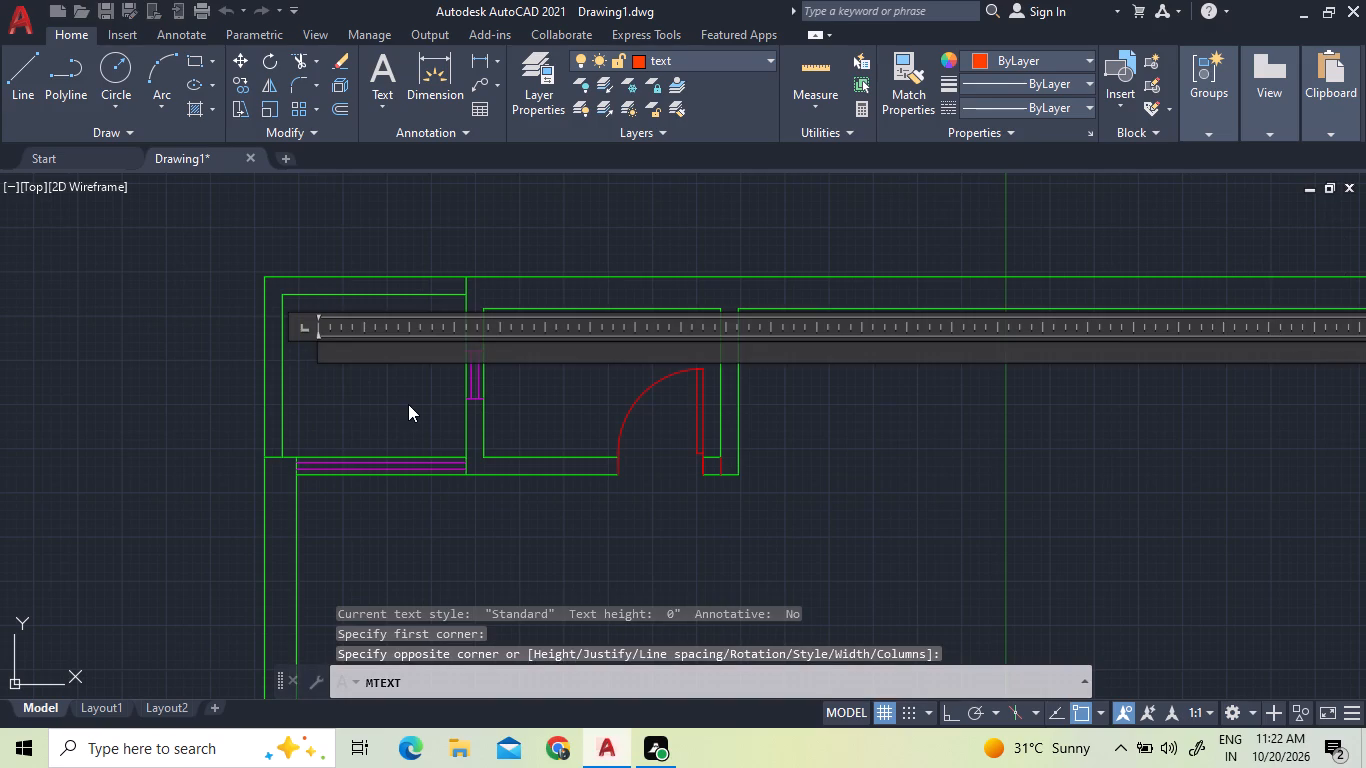
pyautogui.write('OOO')
pyautogui.press('o')
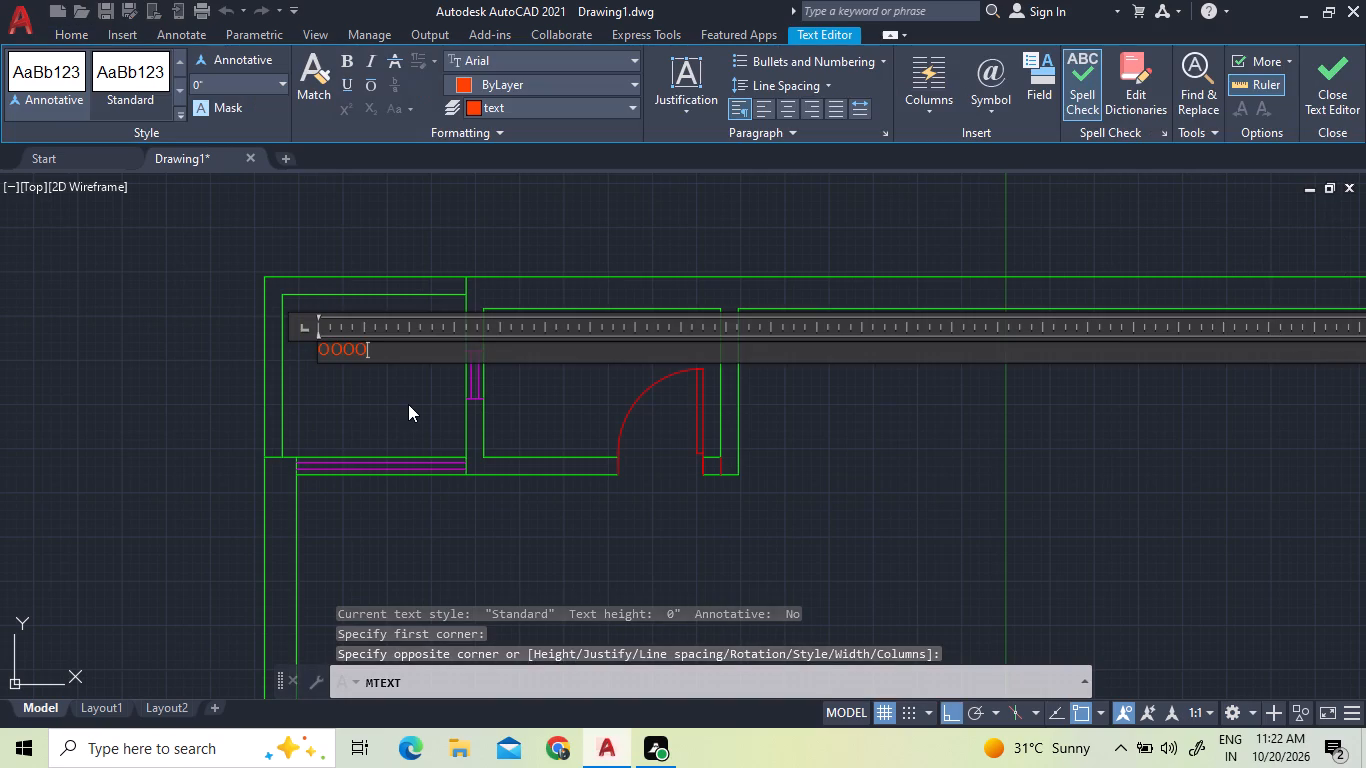
pyautogui.press('BackSpace')
pyautogui.press('BackSpace')
pyautogui.press('BackSpace')
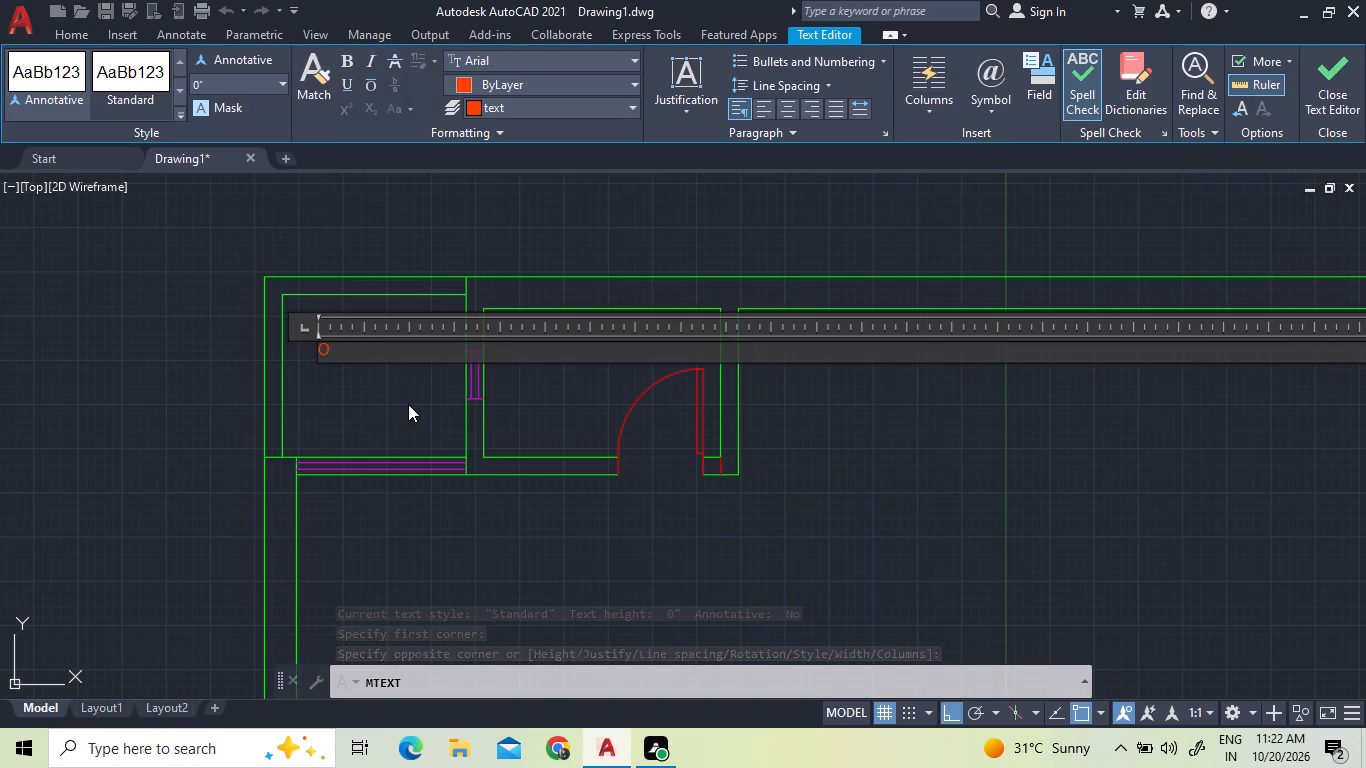
pyautogui.press('space')
pyautogui.write('T')
pyautogui.press('space')
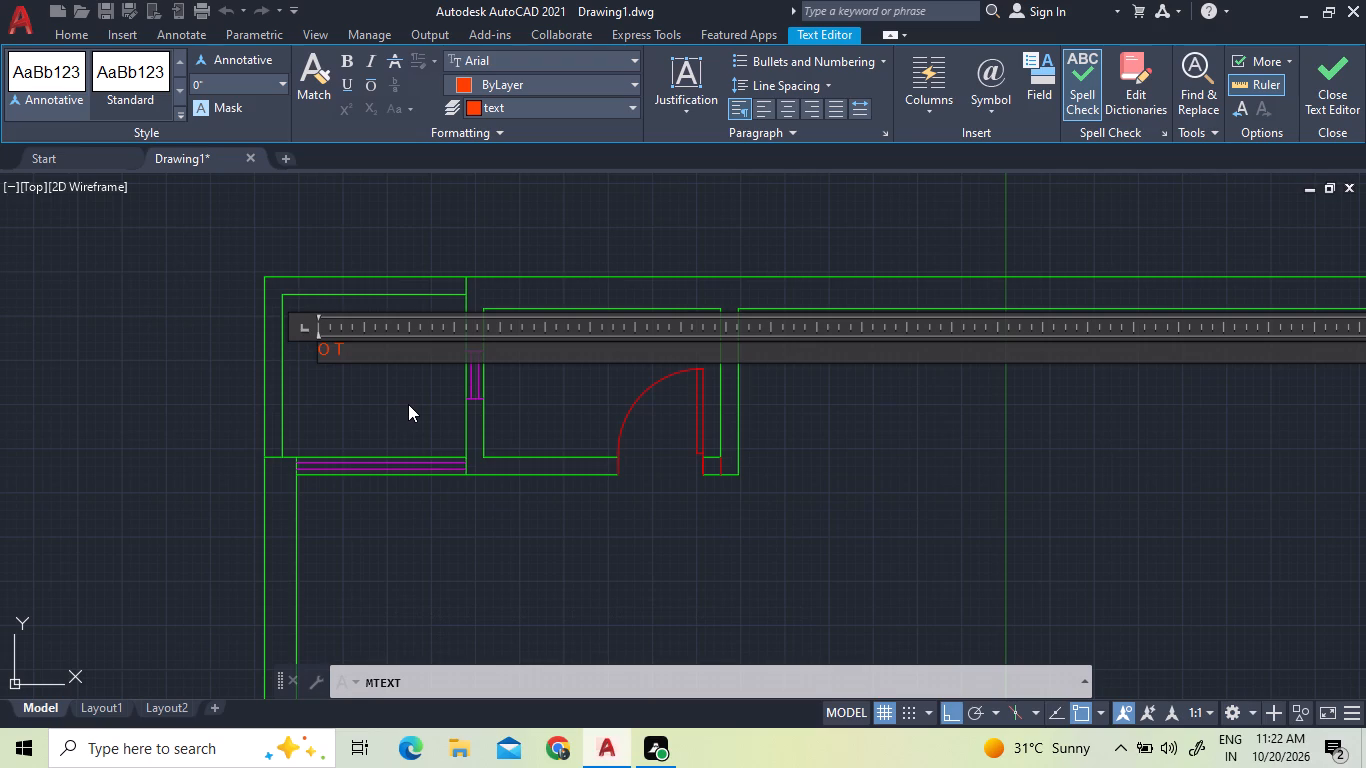
pyautogui.press('s')
pyautogui.press('Left')
pyautogui.press('.')
pyautogui.press('Left')
pyautogui.press('Left')
pyautogui.press('Left')
pyautogui.press('BackSpace')
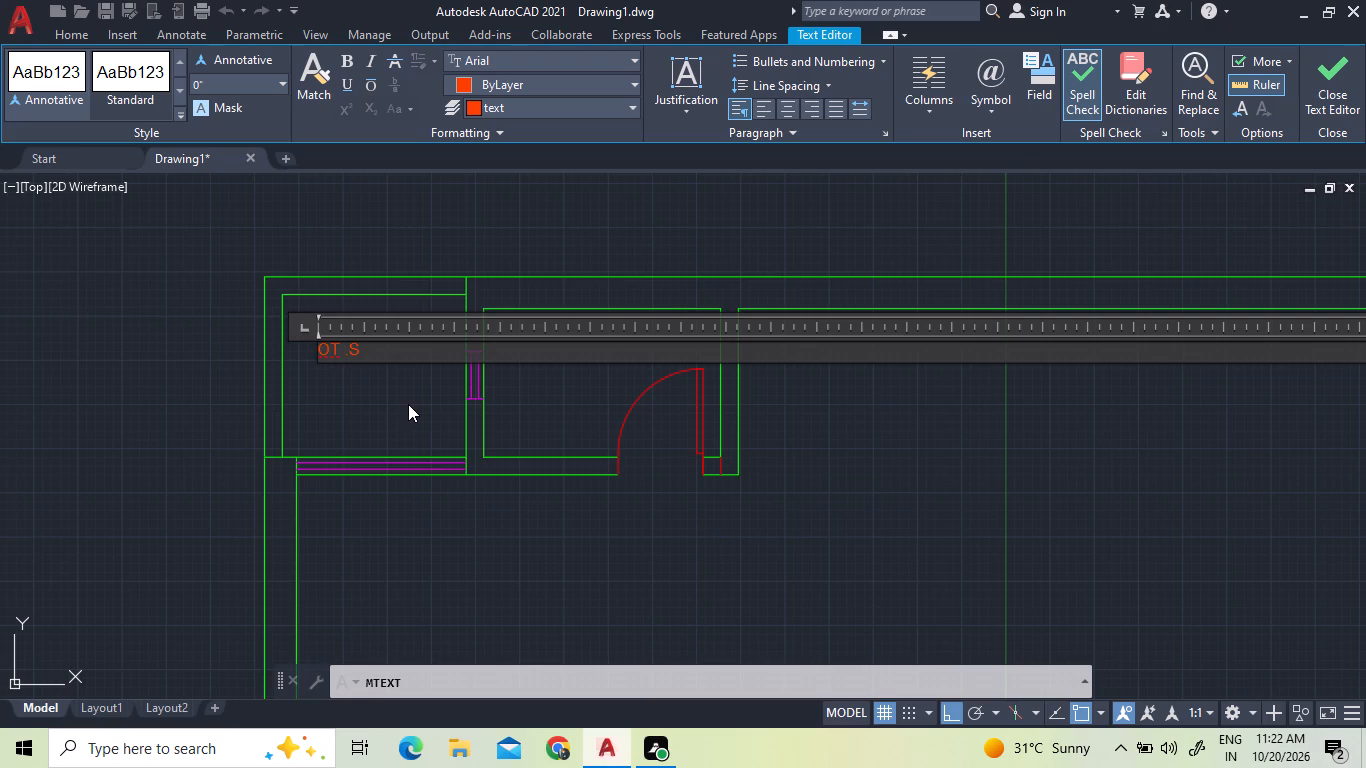
pyautogui.press('.')
pyautogui.press('Right')
pyautogui.press('Right')
pyautogui.press('BackSpace')
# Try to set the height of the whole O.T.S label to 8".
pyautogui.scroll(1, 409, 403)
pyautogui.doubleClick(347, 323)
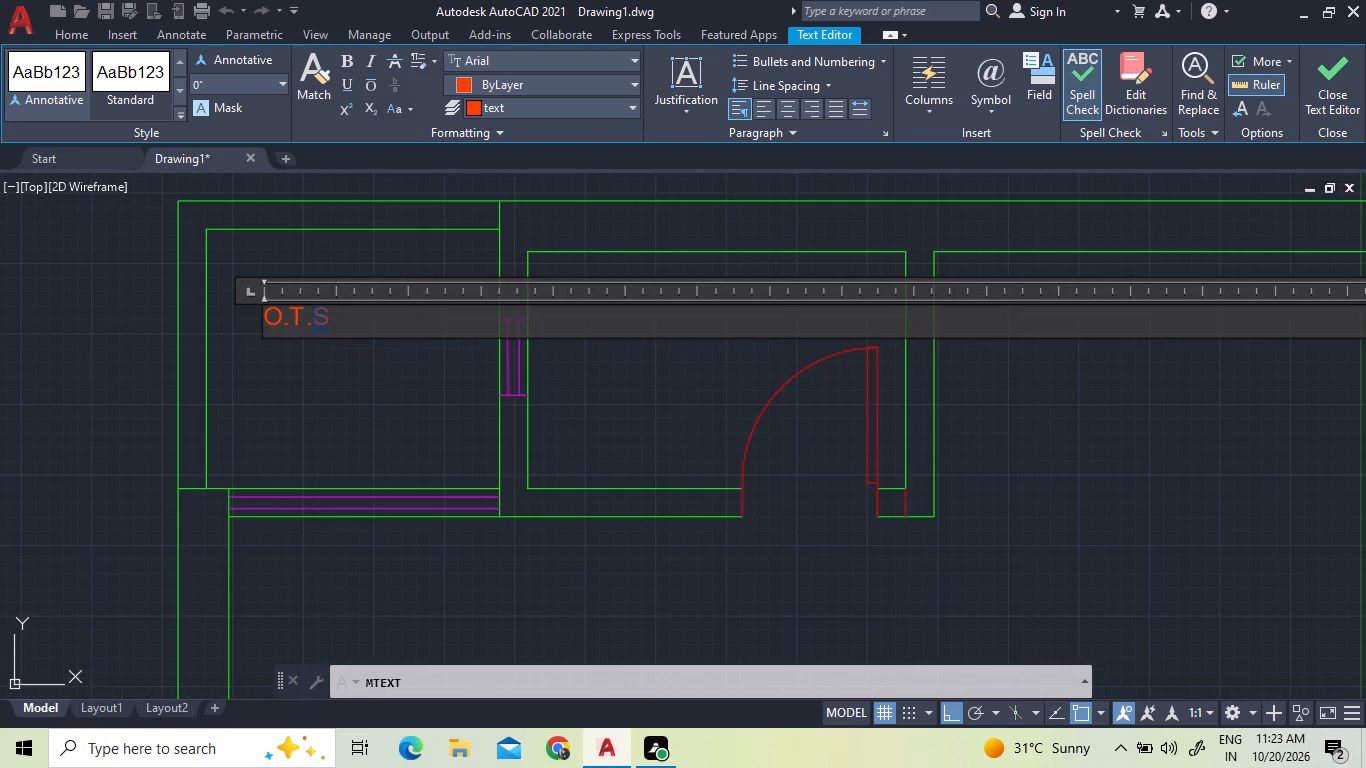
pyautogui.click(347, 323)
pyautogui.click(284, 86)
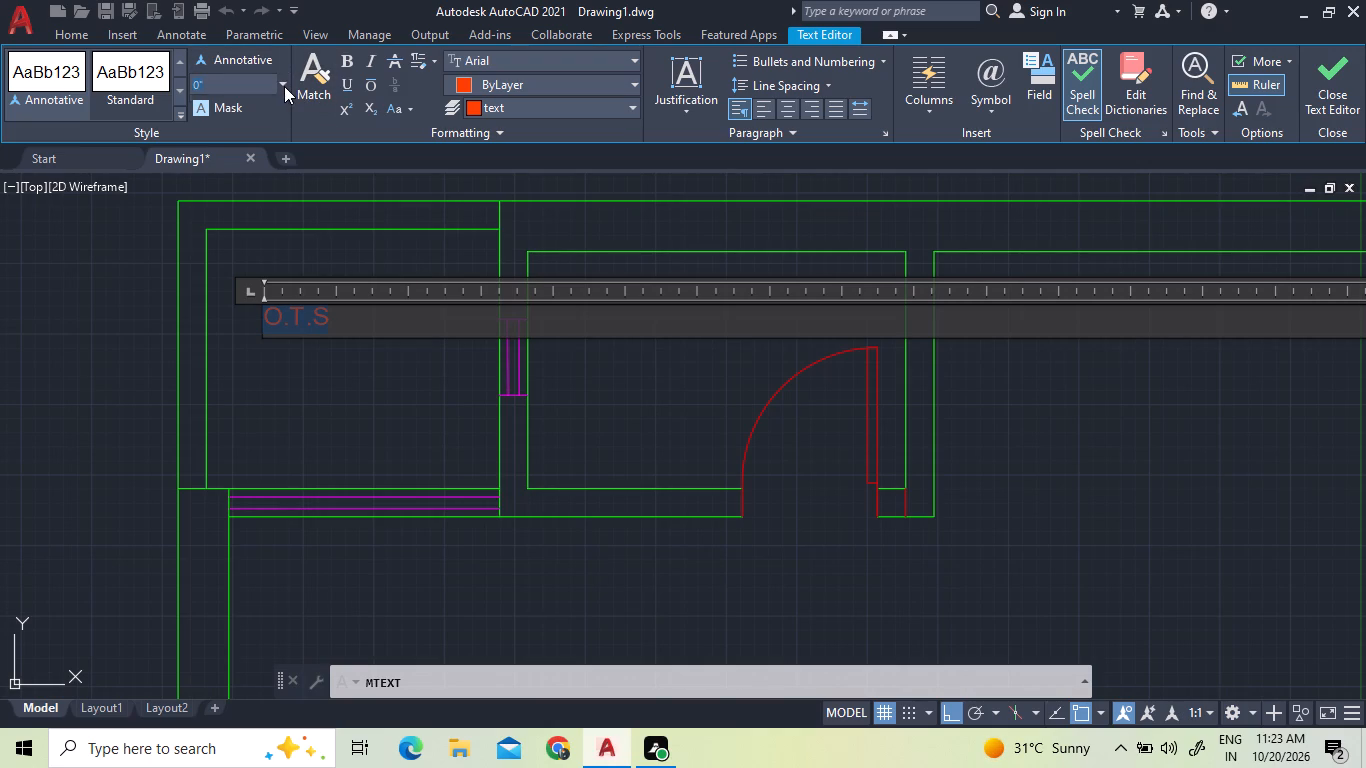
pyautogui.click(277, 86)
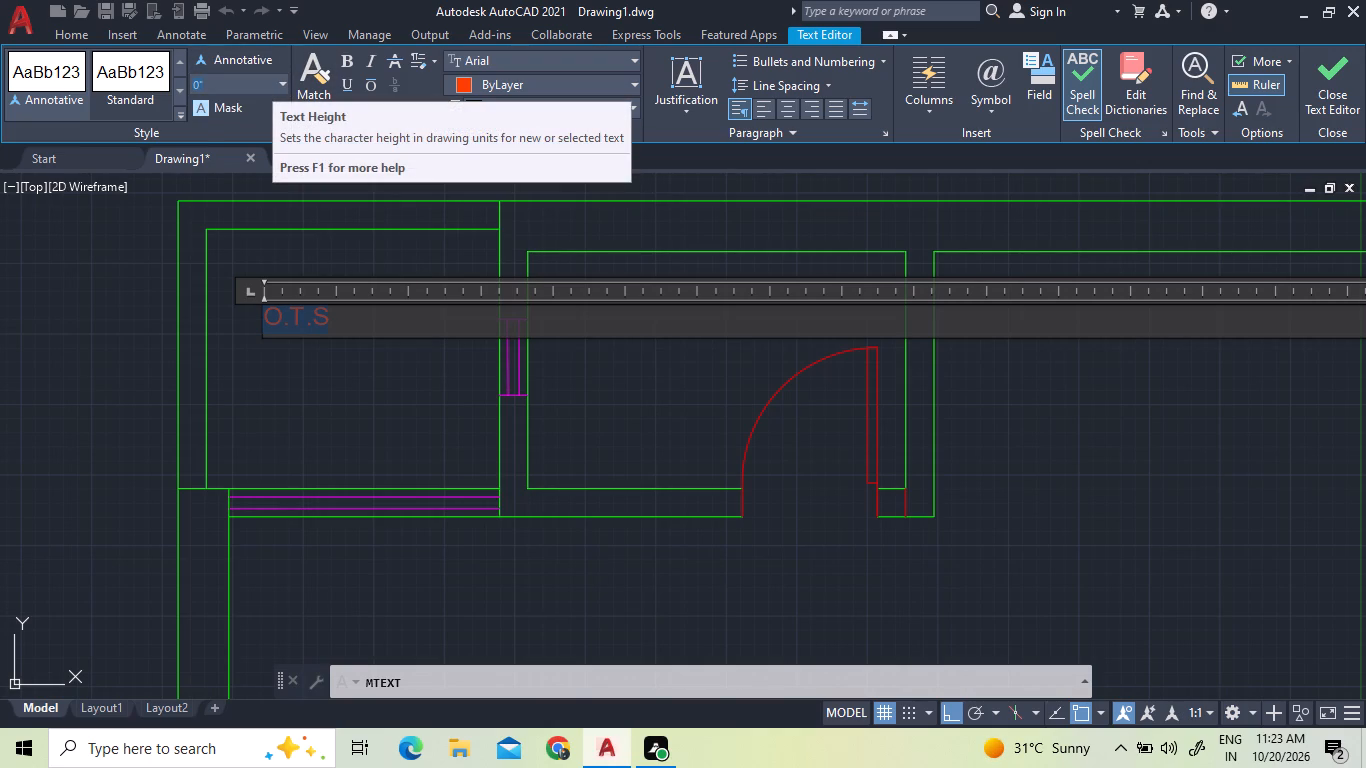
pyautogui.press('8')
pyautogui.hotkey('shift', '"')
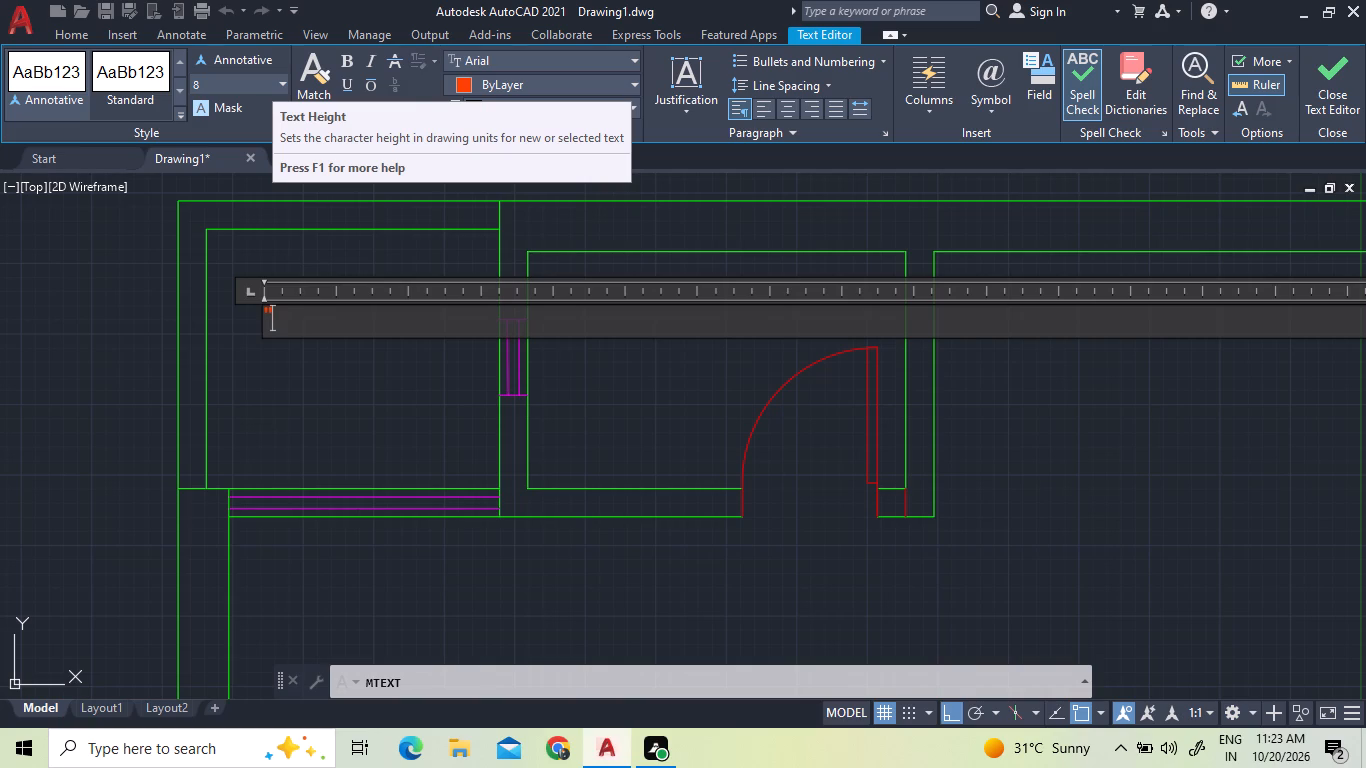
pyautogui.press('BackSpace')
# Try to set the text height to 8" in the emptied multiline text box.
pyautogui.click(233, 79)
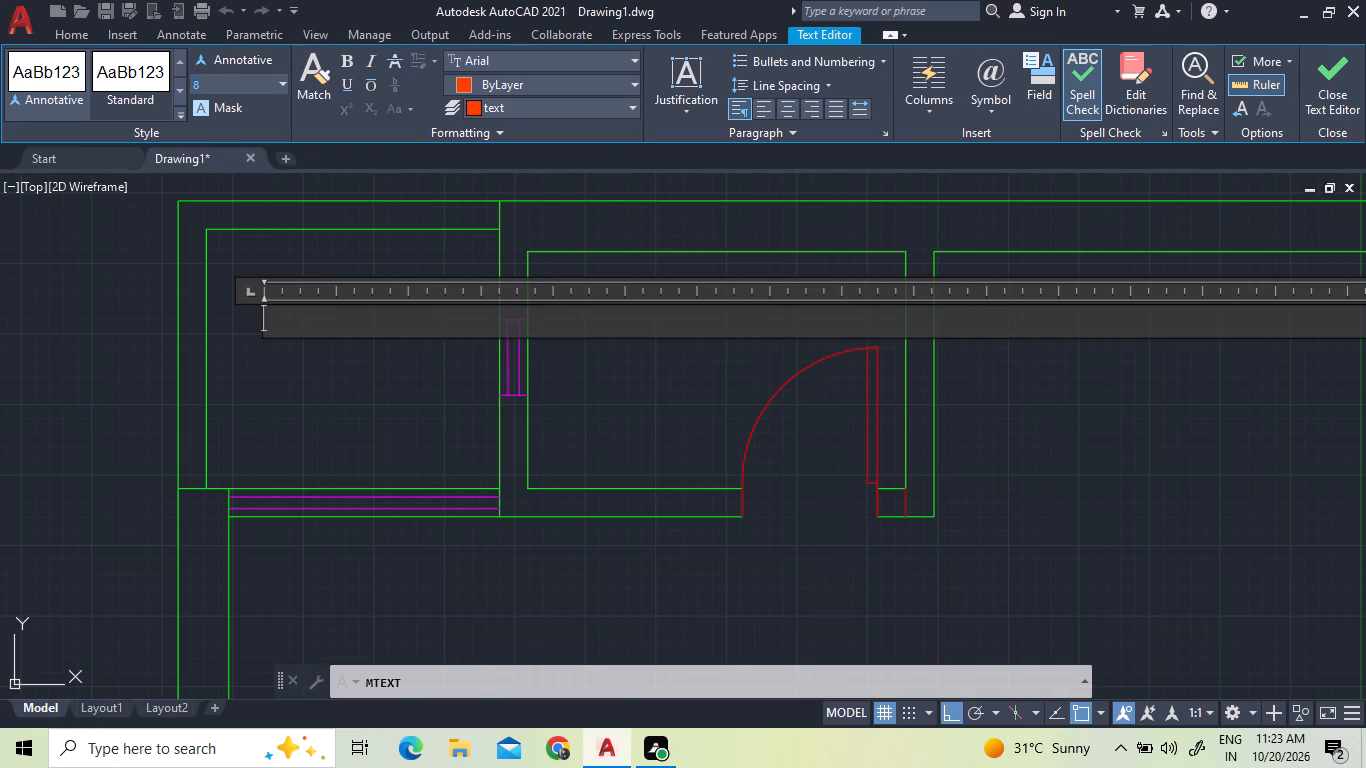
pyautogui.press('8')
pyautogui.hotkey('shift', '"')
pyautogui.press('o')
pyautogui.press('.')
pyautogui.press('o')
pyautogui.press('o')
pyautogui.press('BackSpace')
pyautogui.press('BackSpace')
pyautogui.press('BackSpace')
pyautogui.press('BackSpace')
# Re-enter the small room's label text as O.T.S.
pyautogui.click(279, 316)
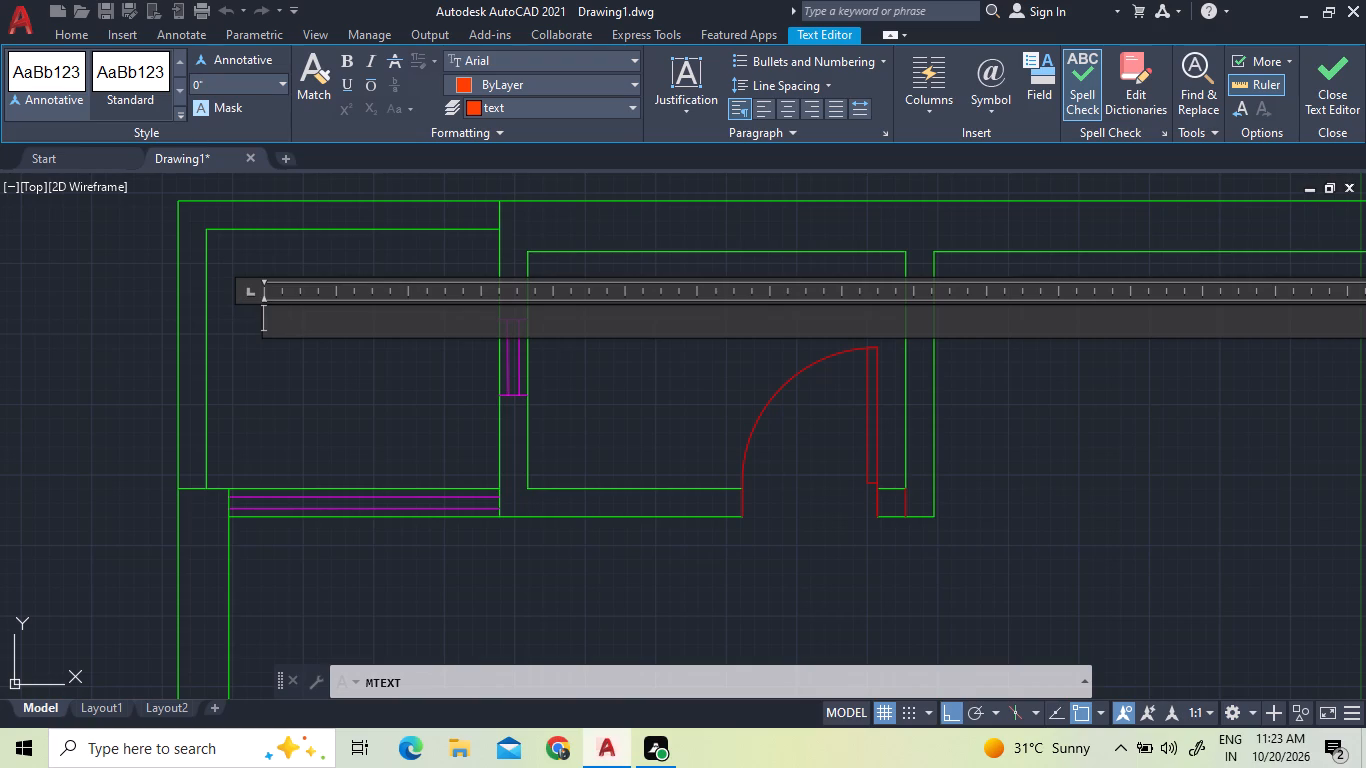
pyautogui.press('o')
pyautogui.write('.T.D')
pyautogui.press('BackSpace')
pyautogui.press('s')
# Set the height of the whole O.T.S label to 8" and finish editing the text.
pyautogui.doubleClick(342, 317)
pyautogui.click(342, 317)
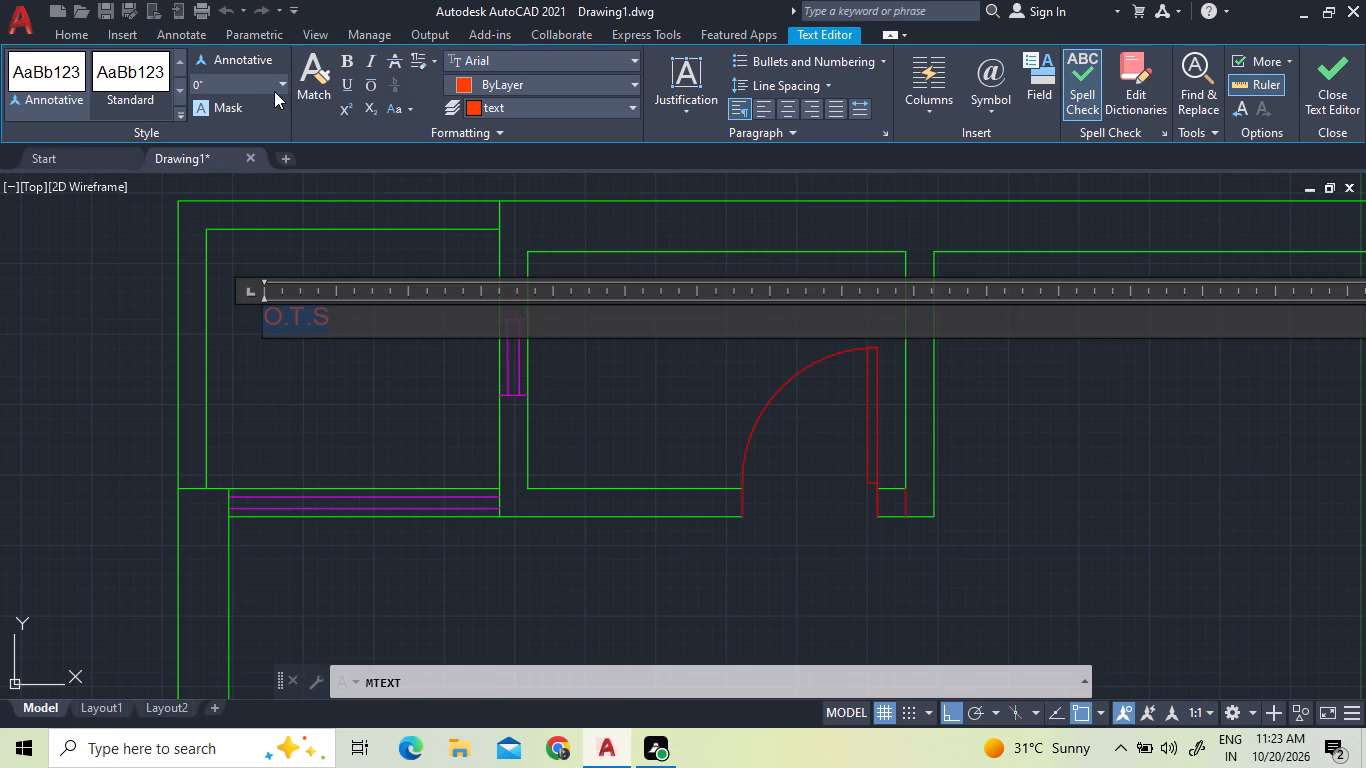
pyautogui.click(283, 82)
pyautogui.tripleClick(259, 81)
pyautogui.moveTo(259, 81); pyautogui.dragTo(187, 83)
pyautogui.moveTo(187, 83); pyautogui.dragTo(180, 83)
pyautogui.write('8"')
pyautogui.press('Return')
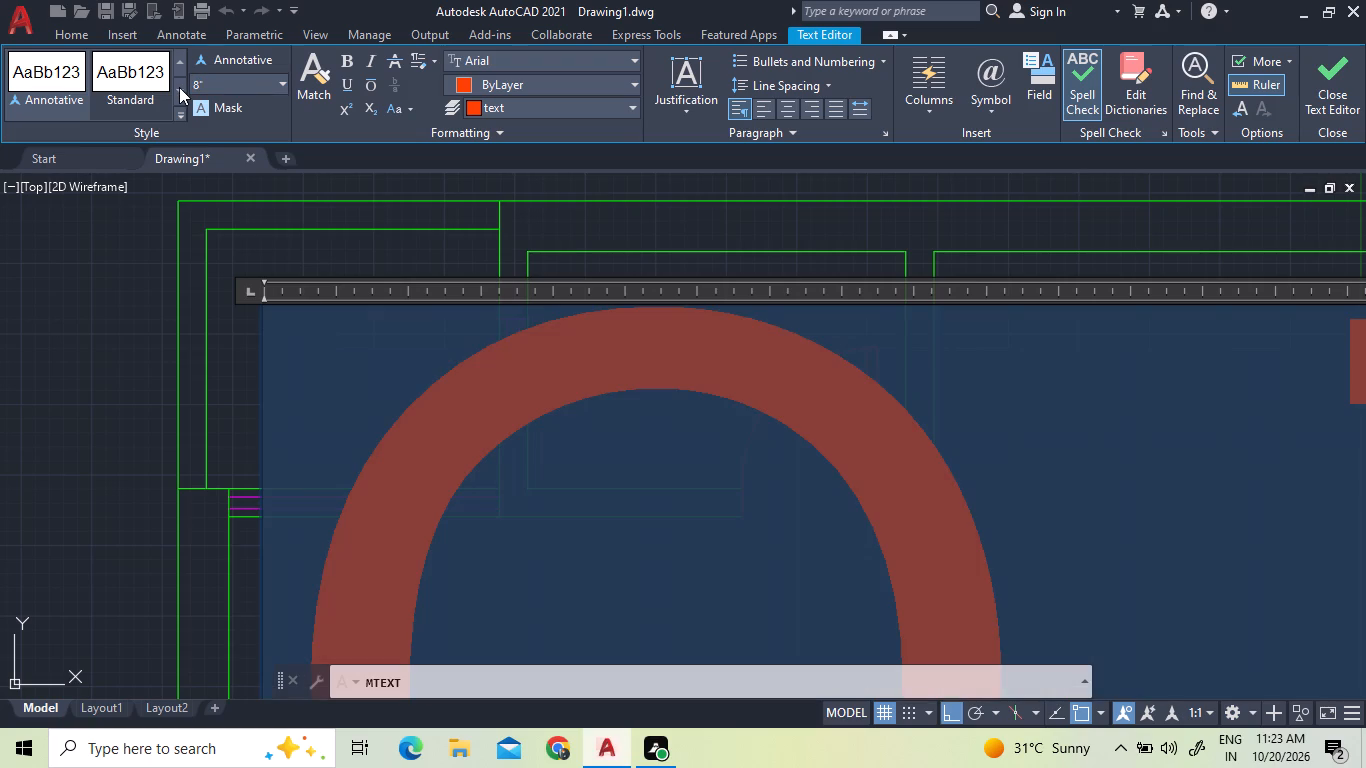
pyautogui.click(255, 229)
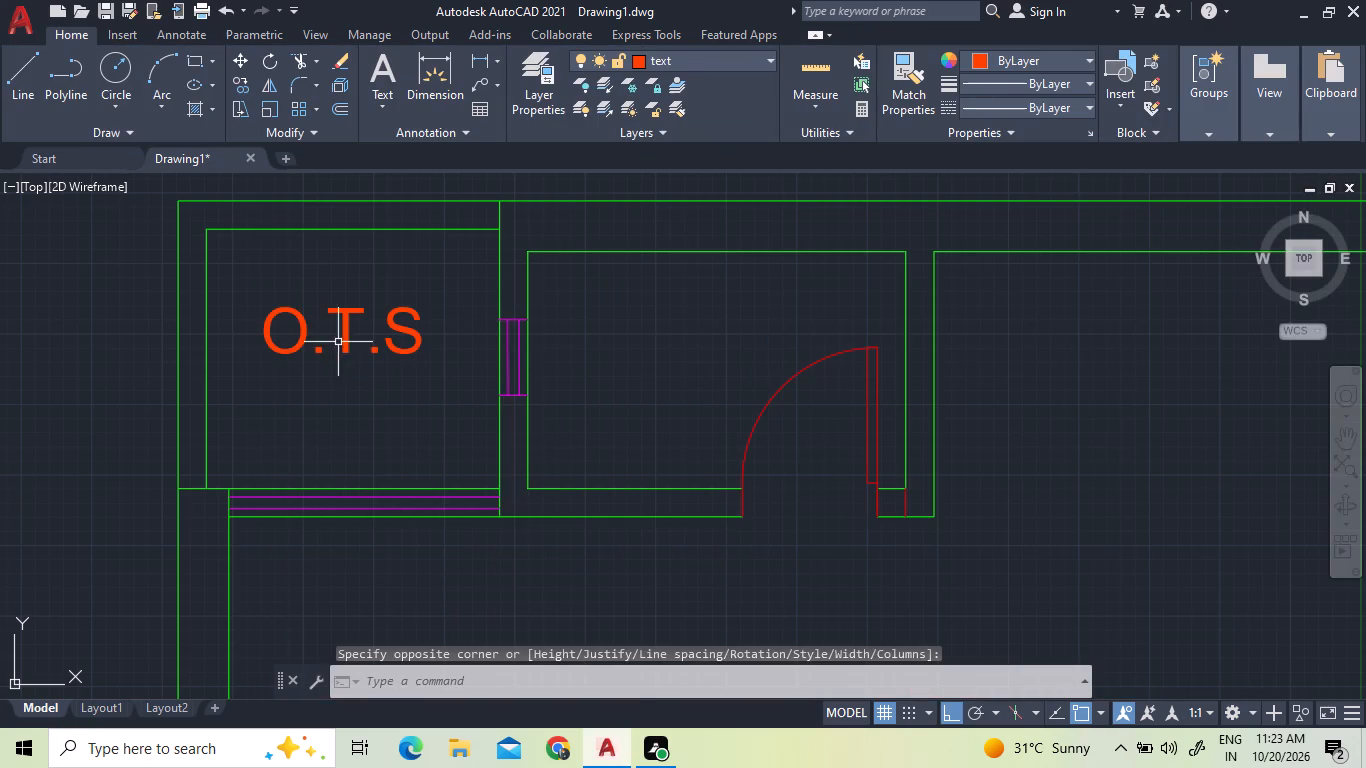
# Move the O.T.S label slightly down so it sits nearer the middle of its small room.
pyautogui.click(338, 342)
pyautogui.click(284, 297)
pyautogui.rightClick(284, 297)
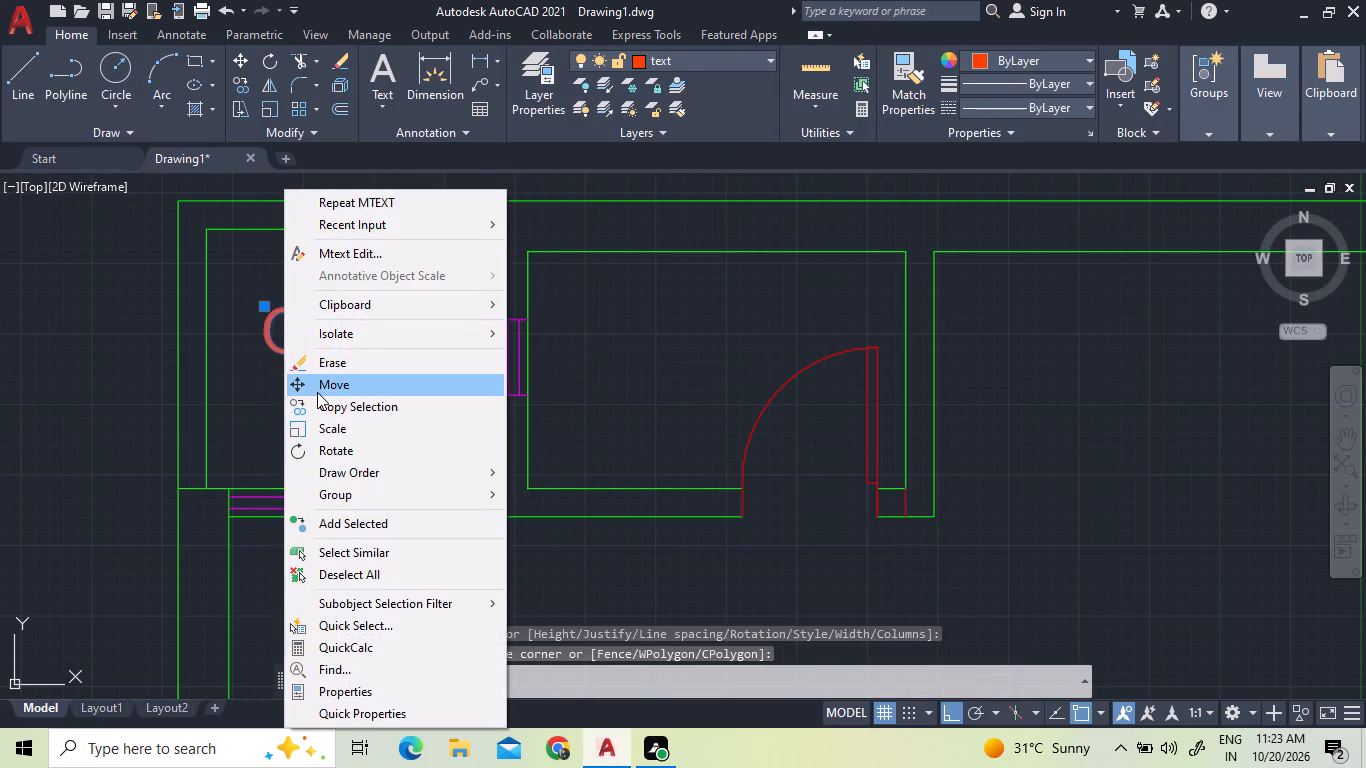
pyautogui.doubleClick(317, 392)
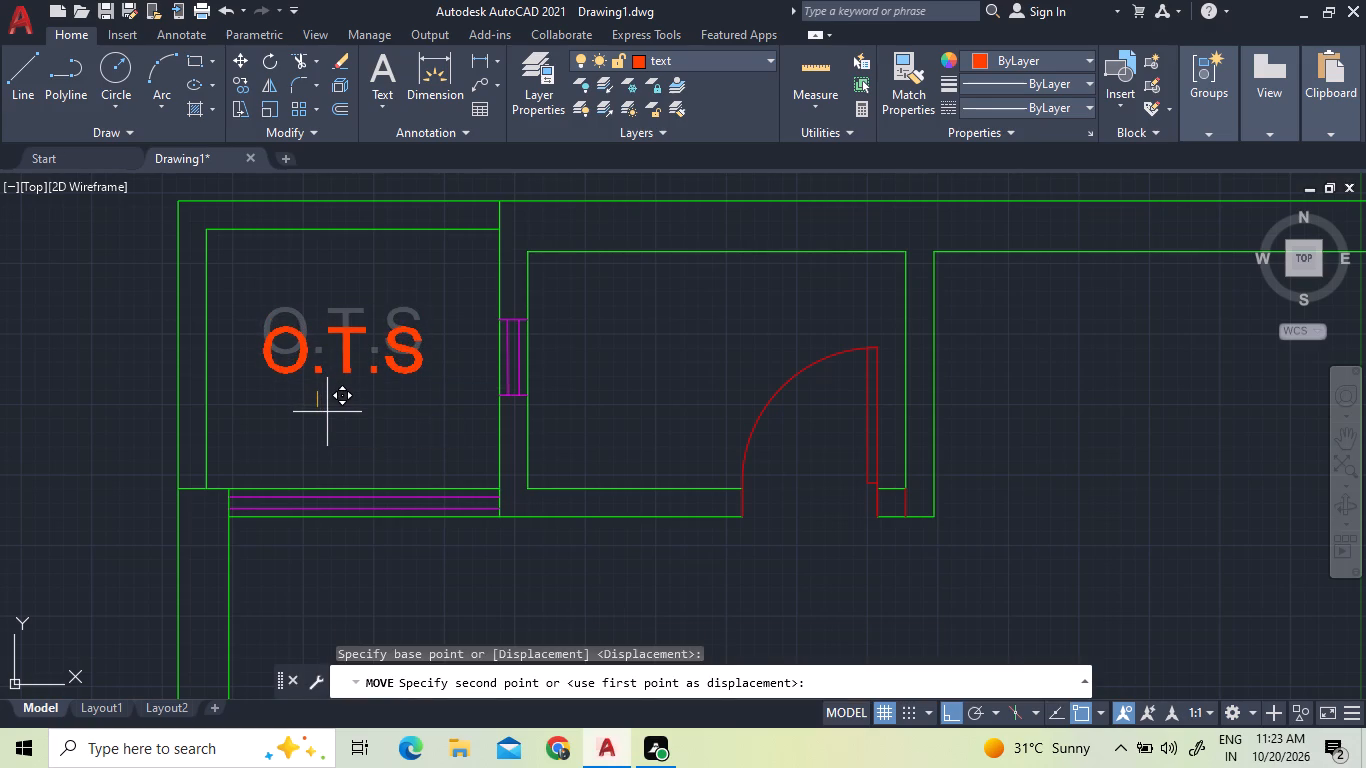
pyautogui.click(327, 412)
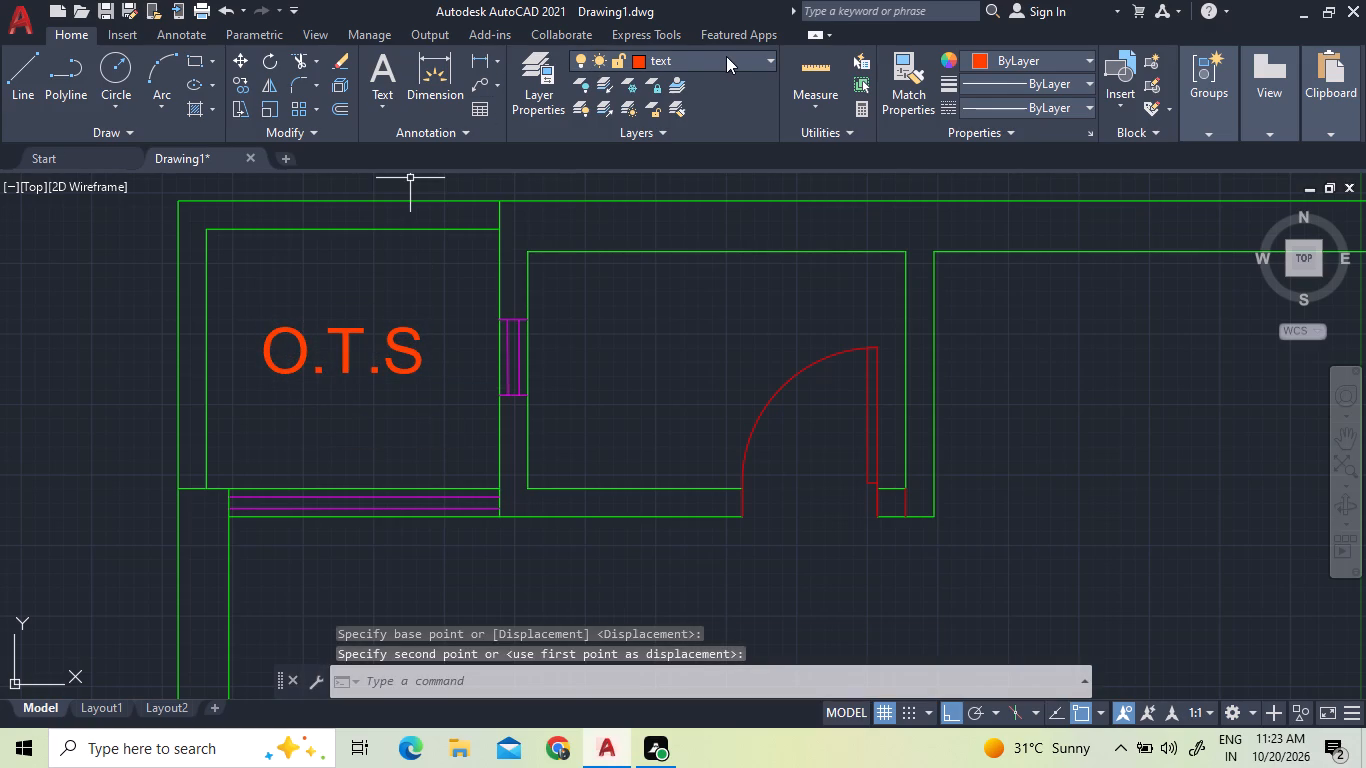
# Make dim the current layer.
pyautogui.click(726, 56)
pyautogui.click(702, 105)
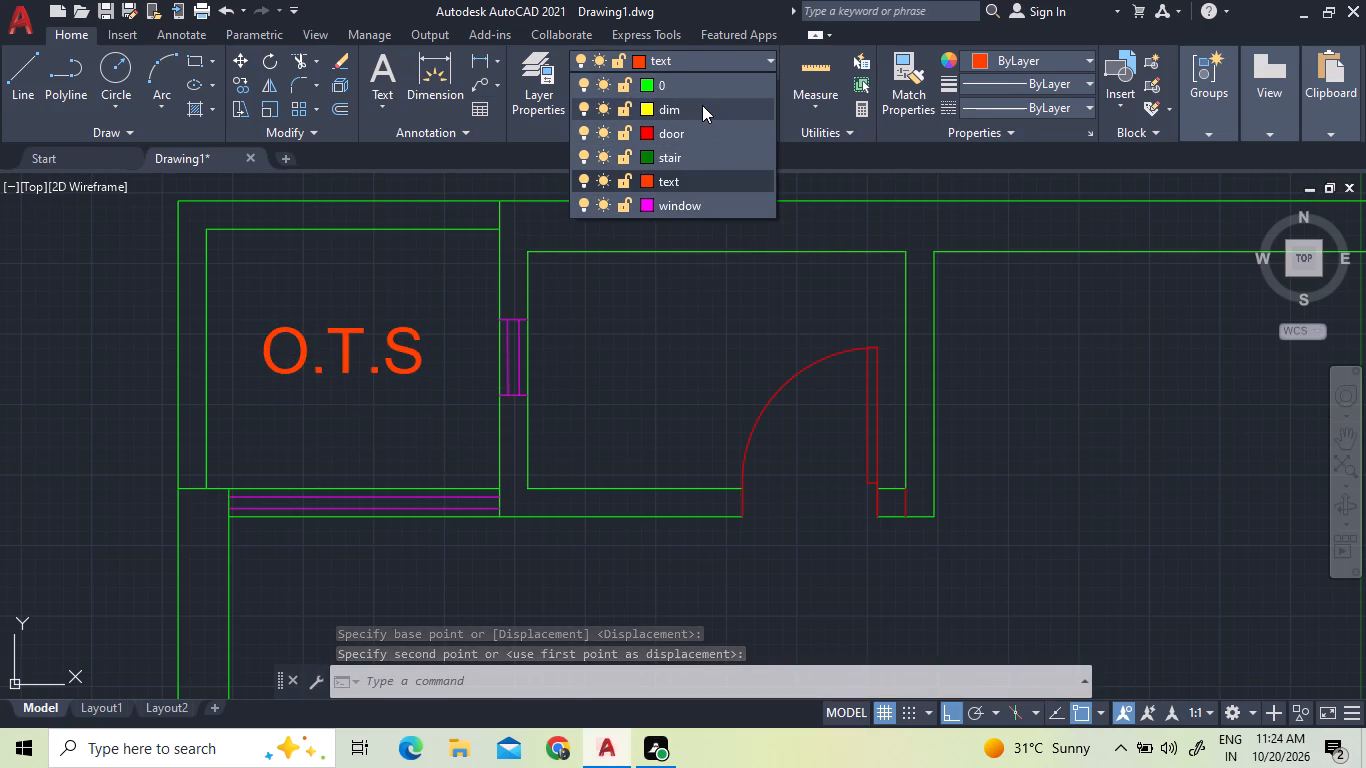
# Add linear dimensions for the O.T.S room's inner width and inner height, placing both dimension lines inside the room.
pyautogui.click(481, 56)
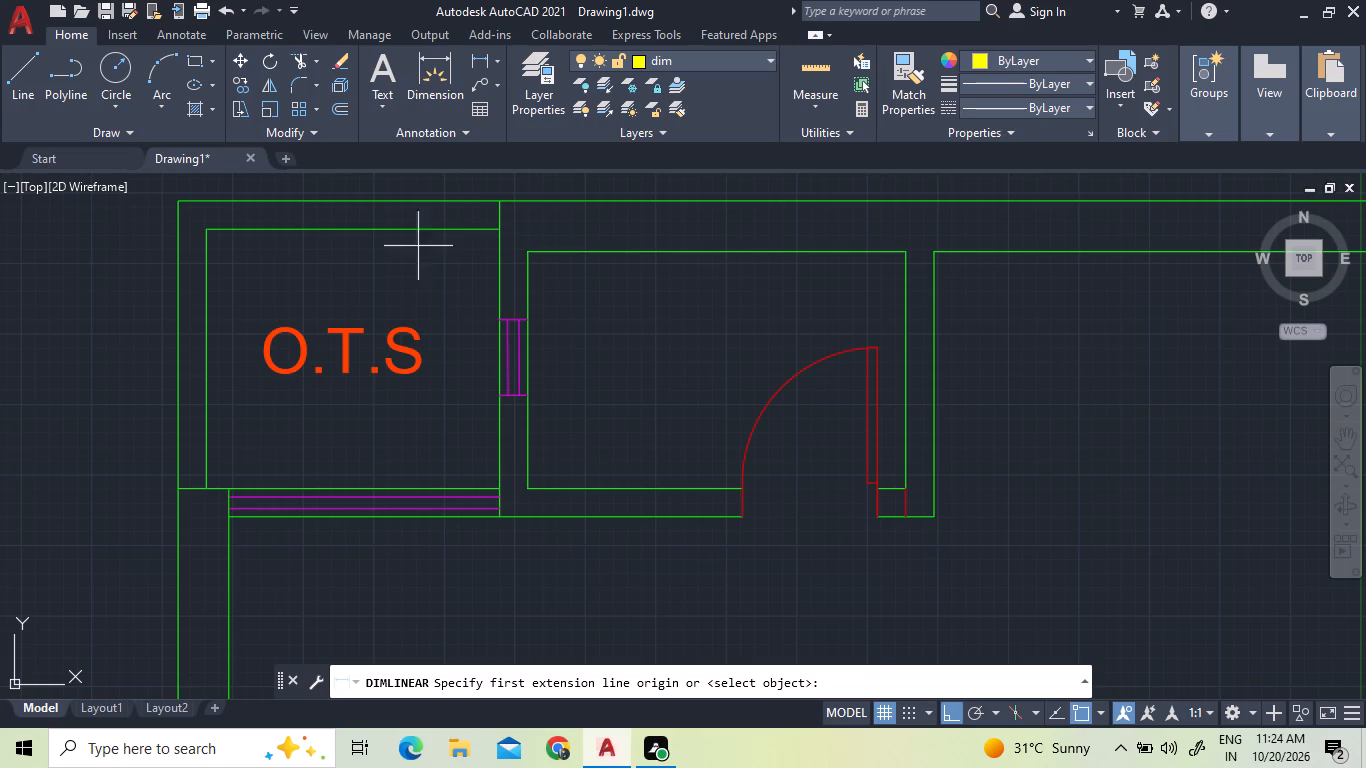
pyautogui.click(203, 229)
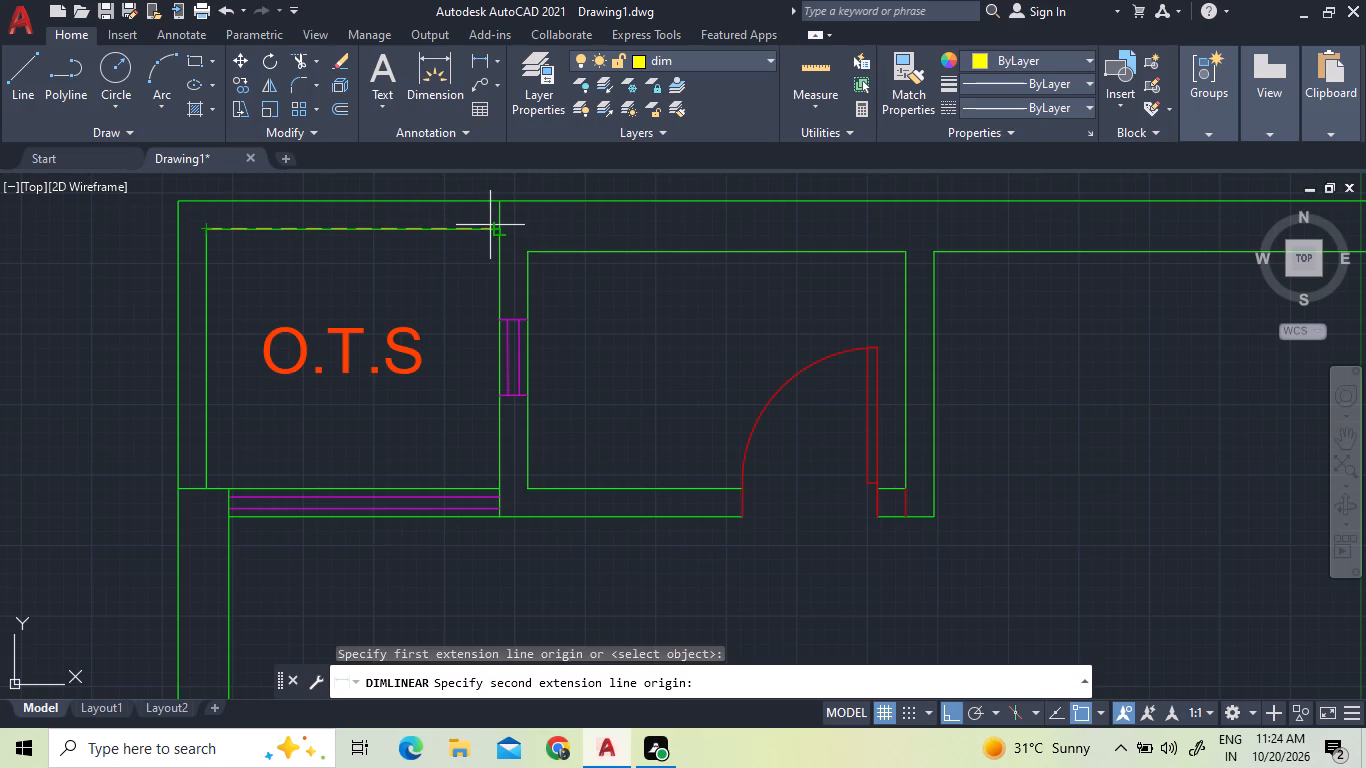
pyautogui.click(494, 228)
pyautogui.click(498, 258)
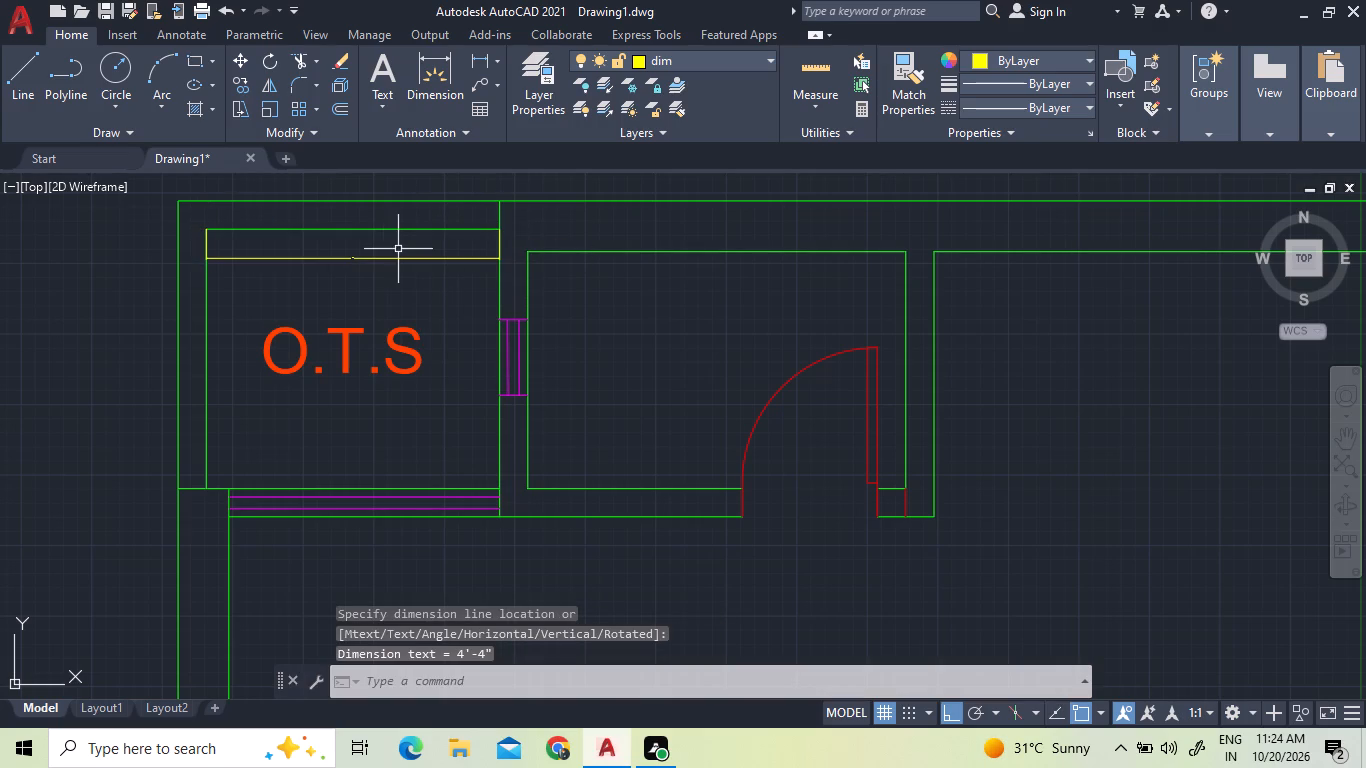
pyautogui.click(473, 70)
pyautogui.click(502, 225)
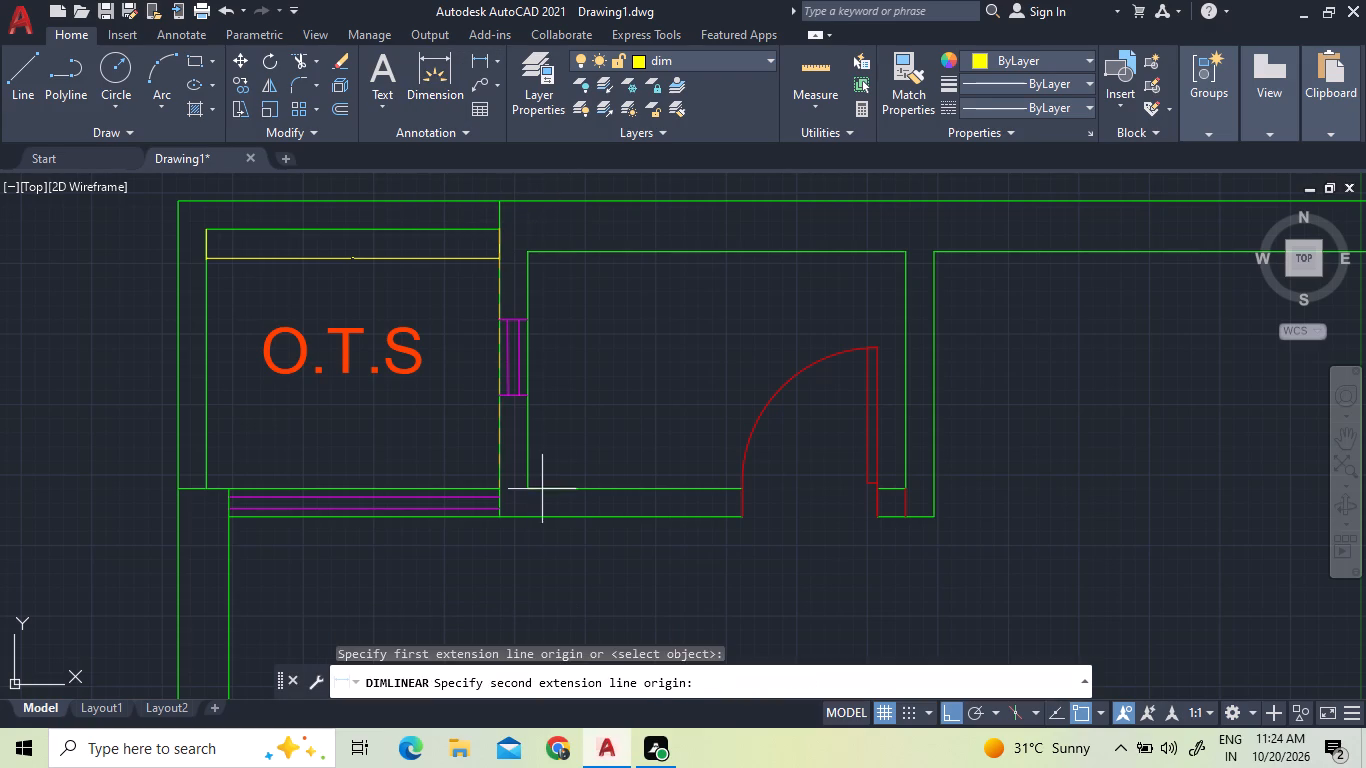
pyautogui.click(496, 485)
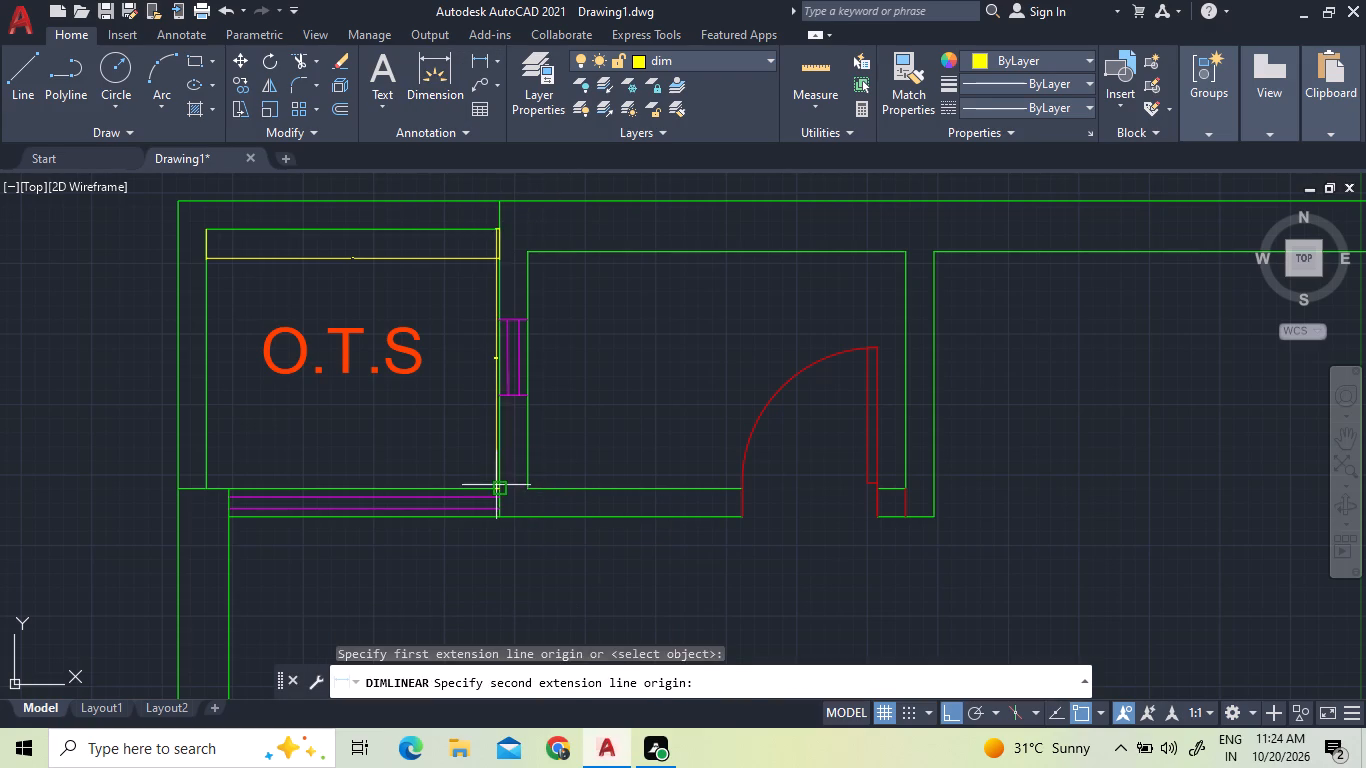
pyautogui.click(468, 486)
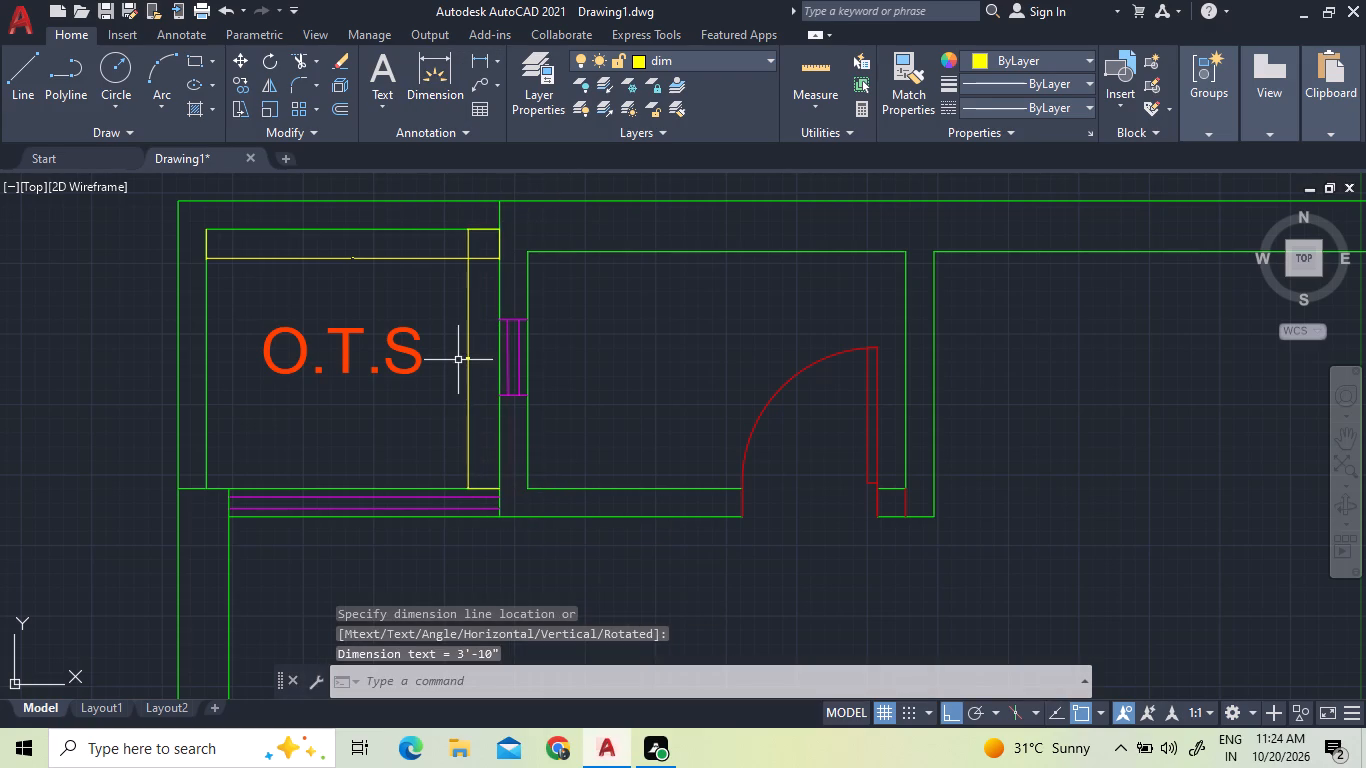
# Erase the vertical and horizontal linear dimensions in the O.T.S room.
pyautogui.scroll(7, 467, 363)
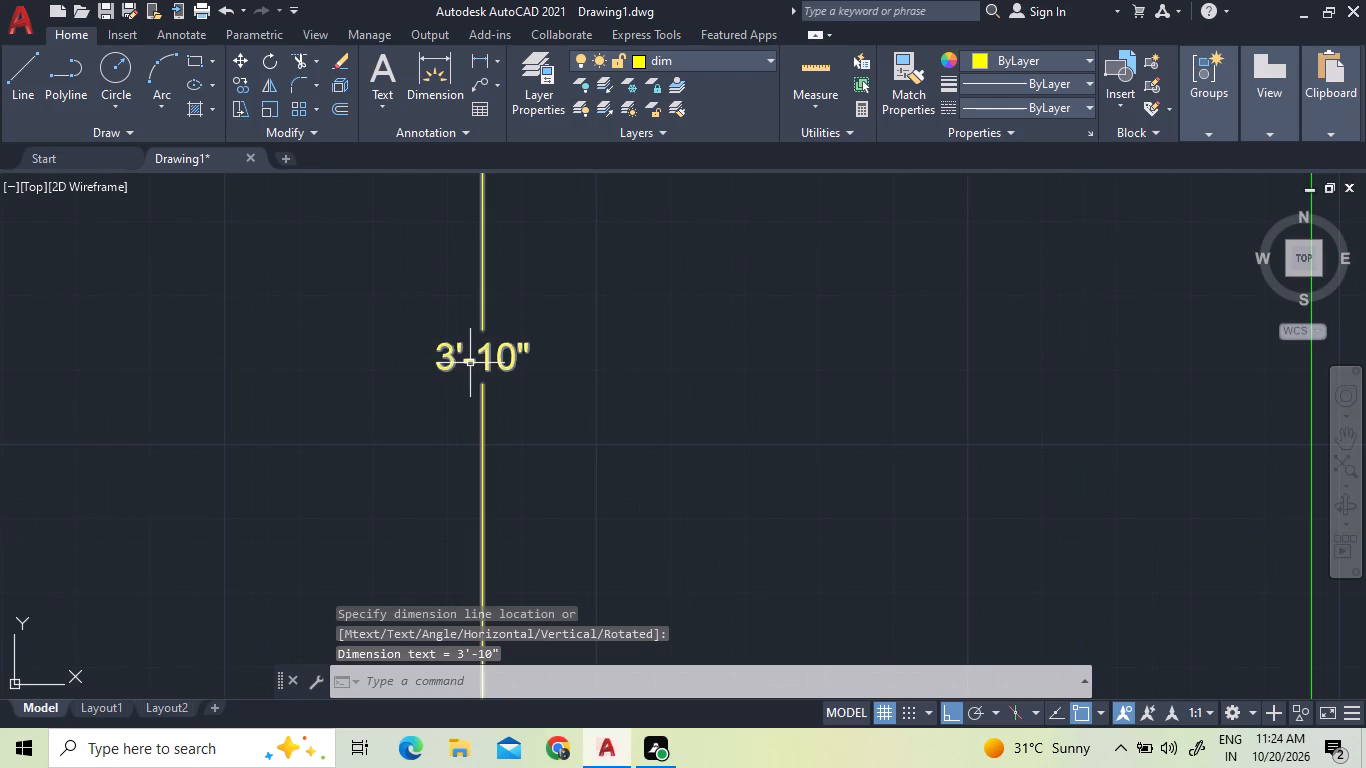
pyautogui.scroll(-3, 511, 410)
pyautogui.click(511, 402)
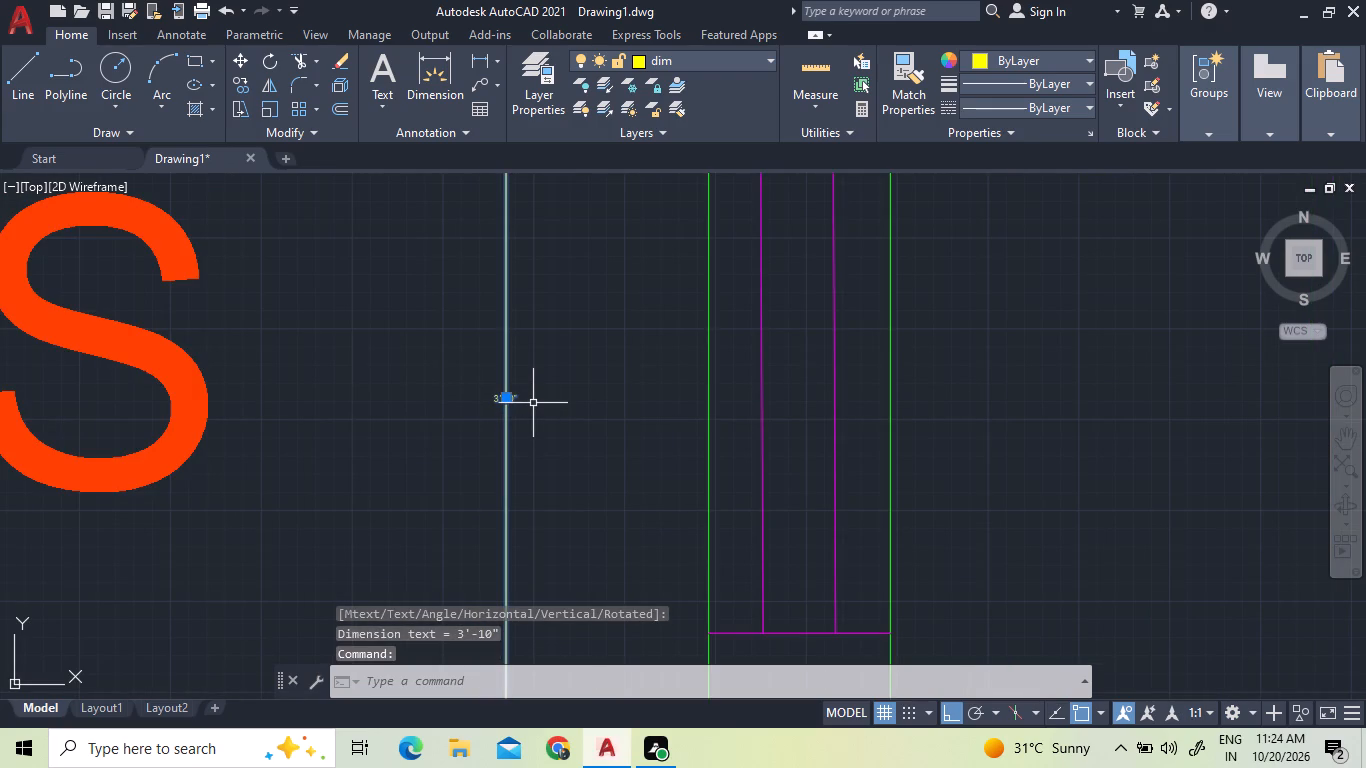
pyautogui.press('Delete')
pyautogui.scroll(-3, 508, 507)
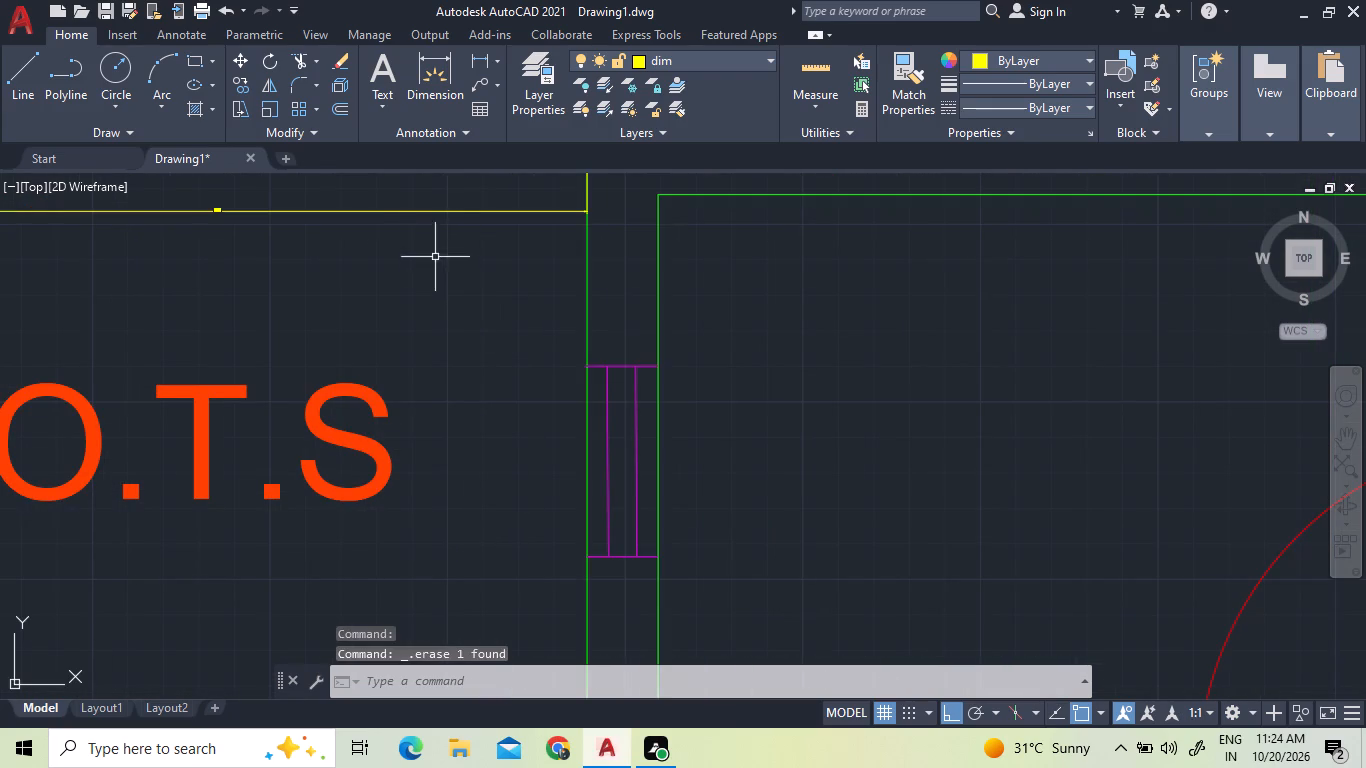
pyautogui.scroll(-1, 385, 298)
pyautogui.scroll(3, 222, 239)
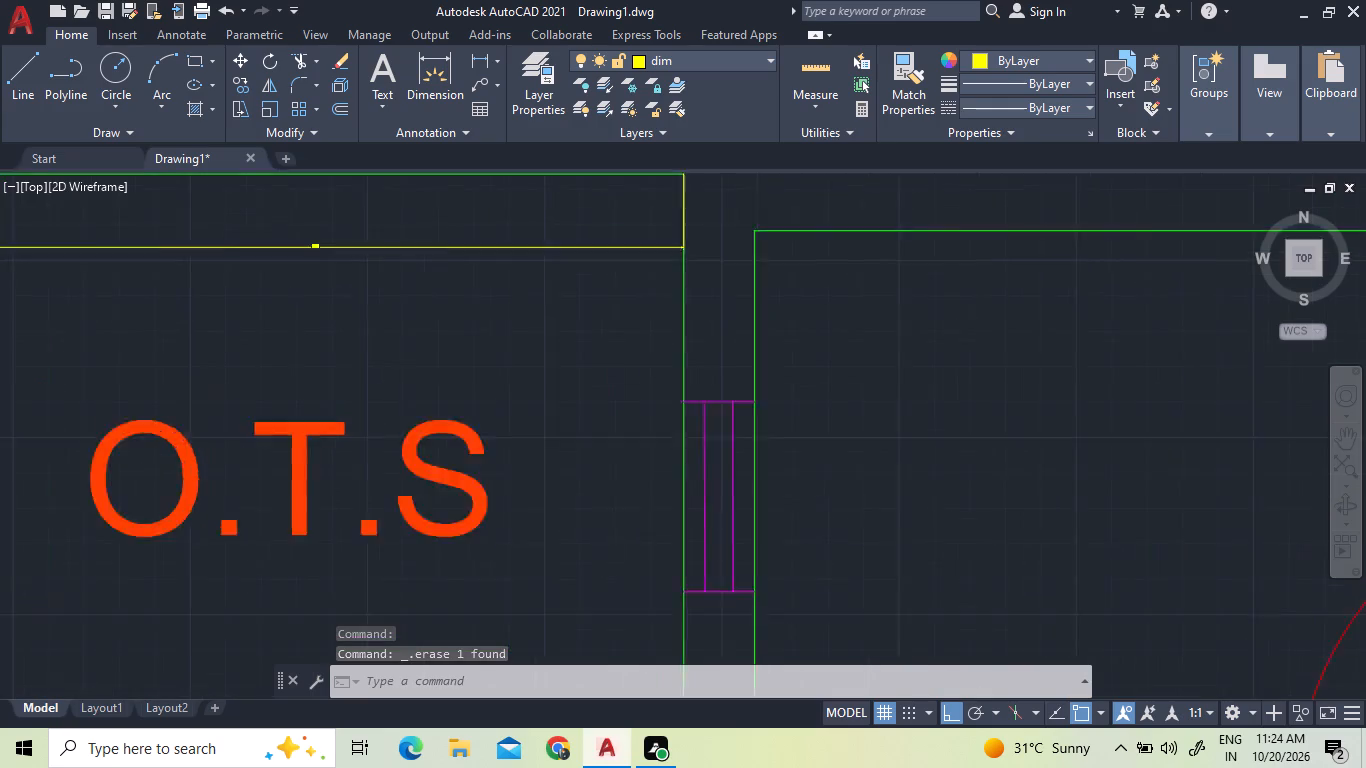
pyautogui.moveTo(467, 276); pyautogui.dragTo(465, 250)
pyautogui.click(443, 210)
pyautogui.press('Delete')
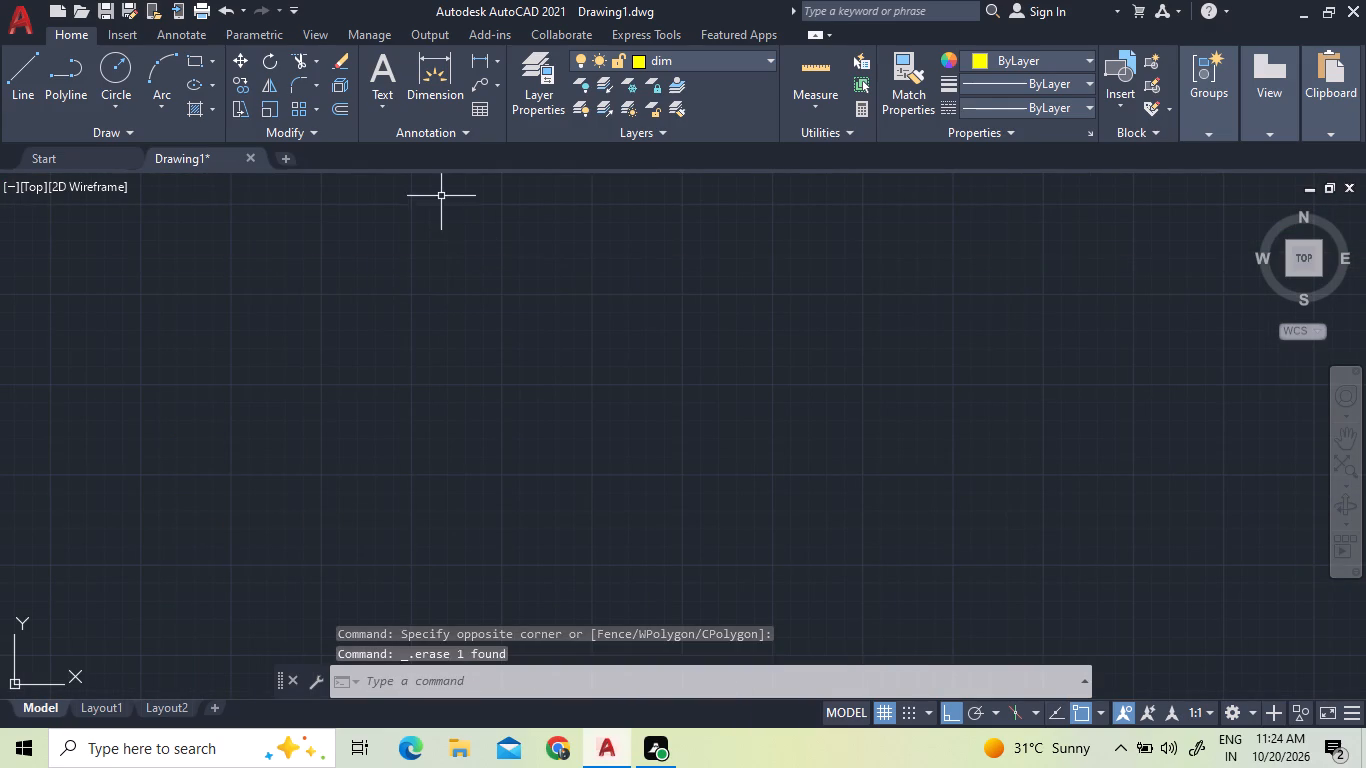
# Modify the Standard dimension style, setting the baseline spacing of its dimension lines to 8".
pyautogui.scroll(-5, 501, 394)
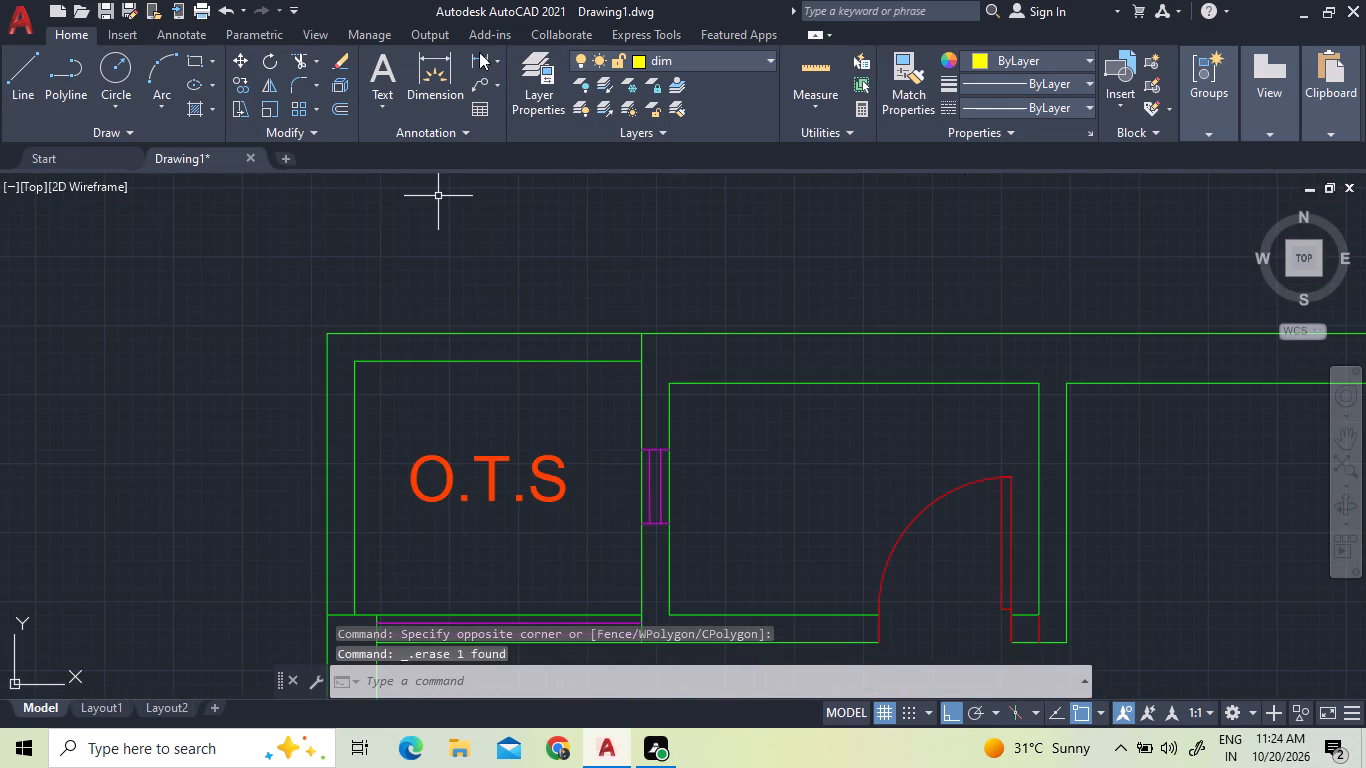
pyautogui.write('DI')
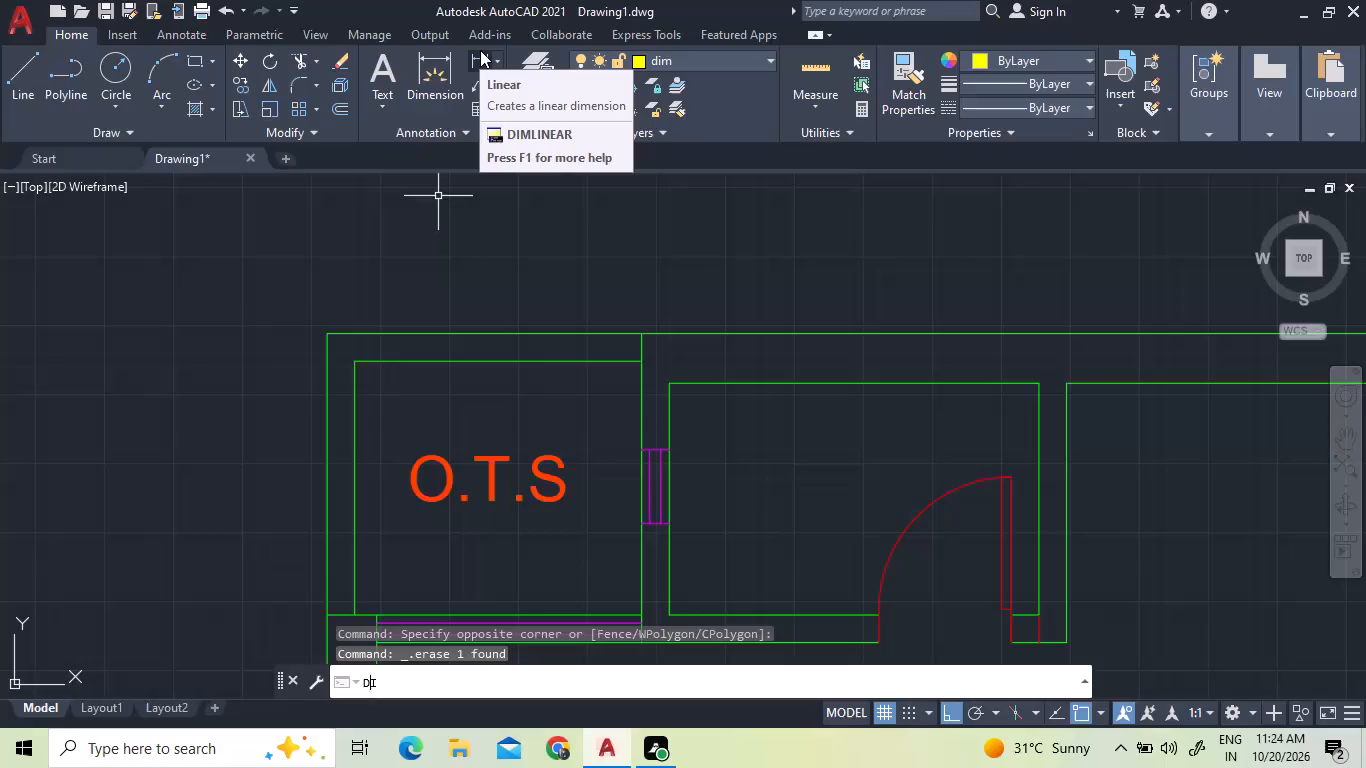
pyautogui.press('m')
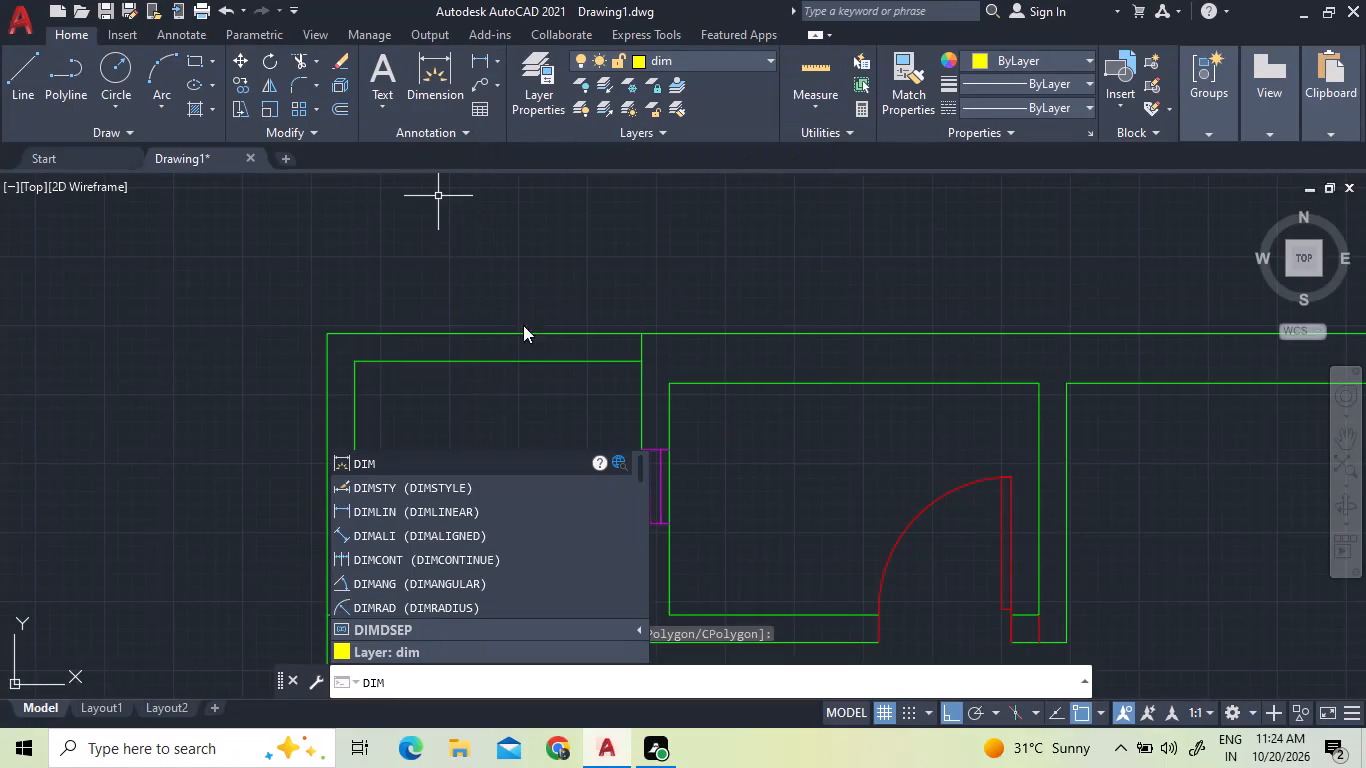
pyautogui.click(460, 483)
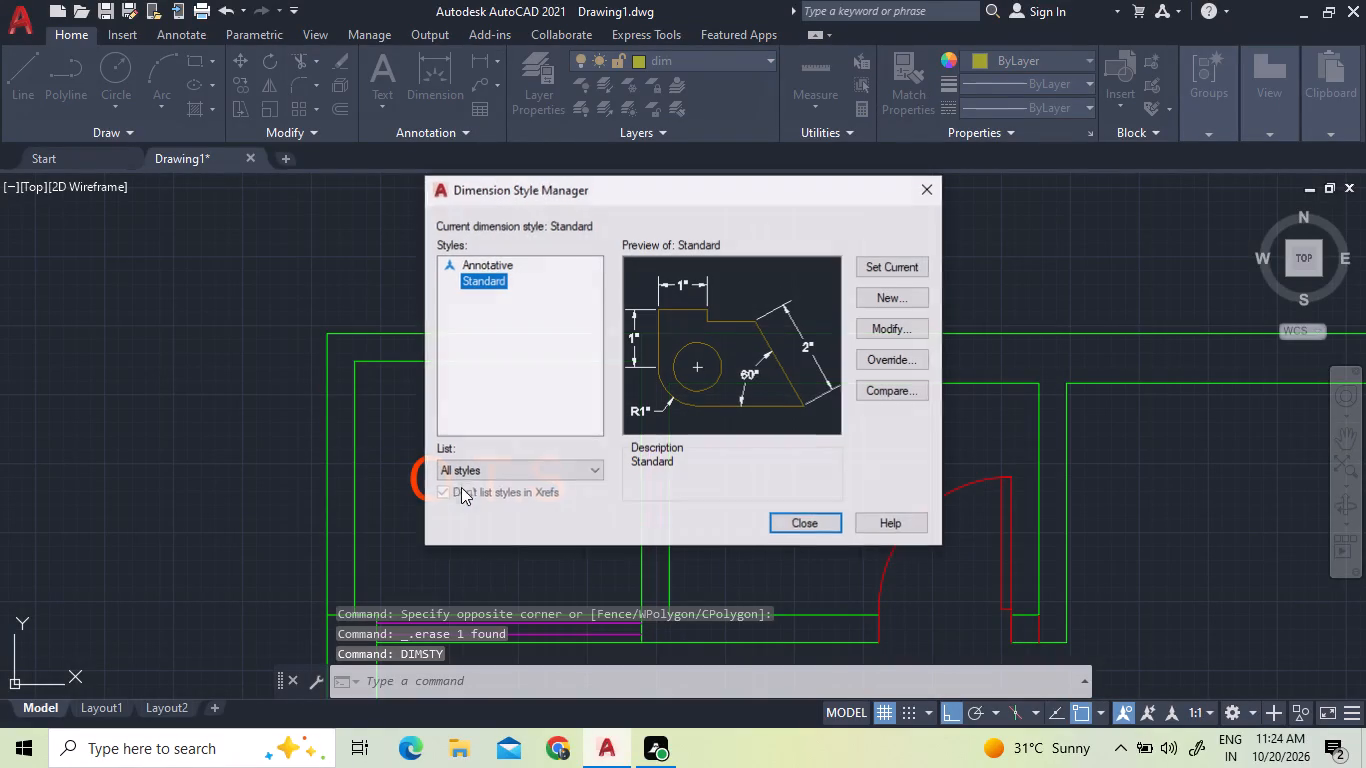
pyautogui.click(890, 326)
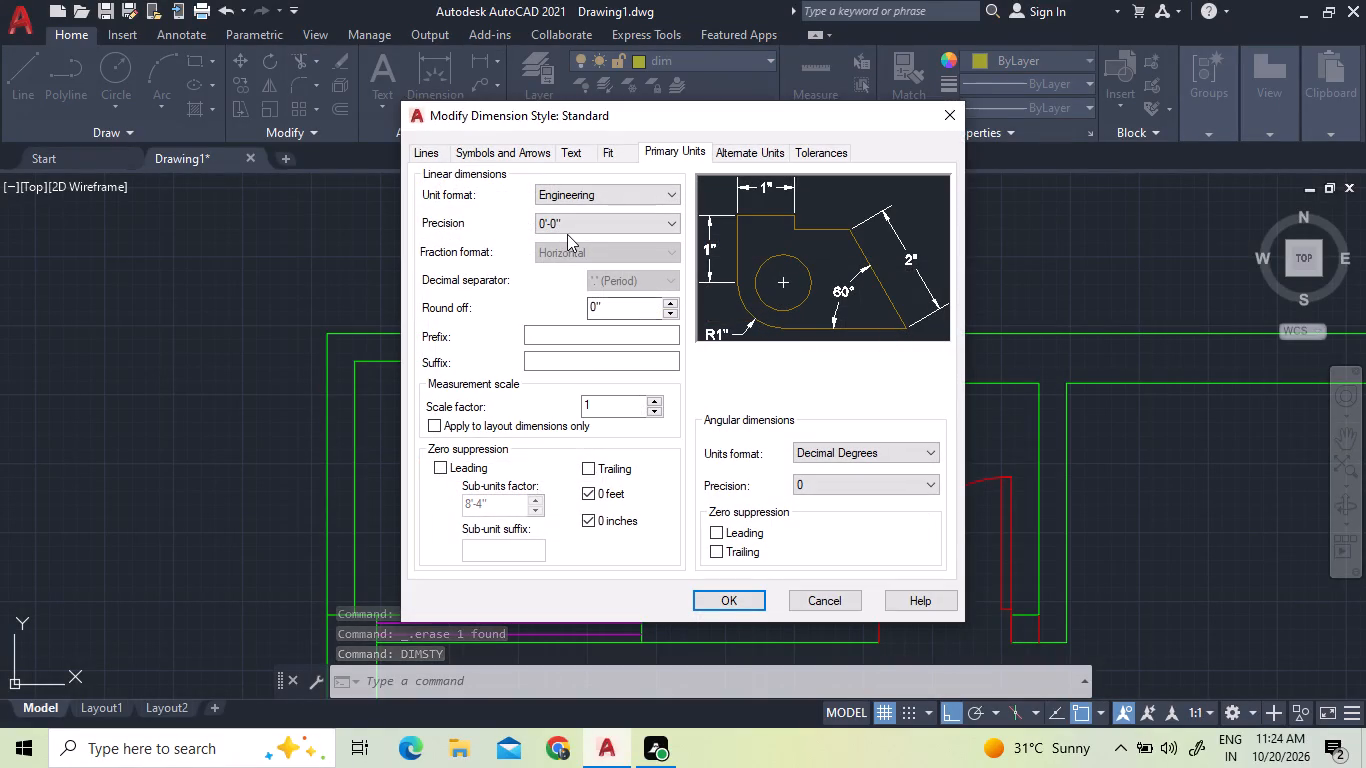
pyautogui.click(424, 150)
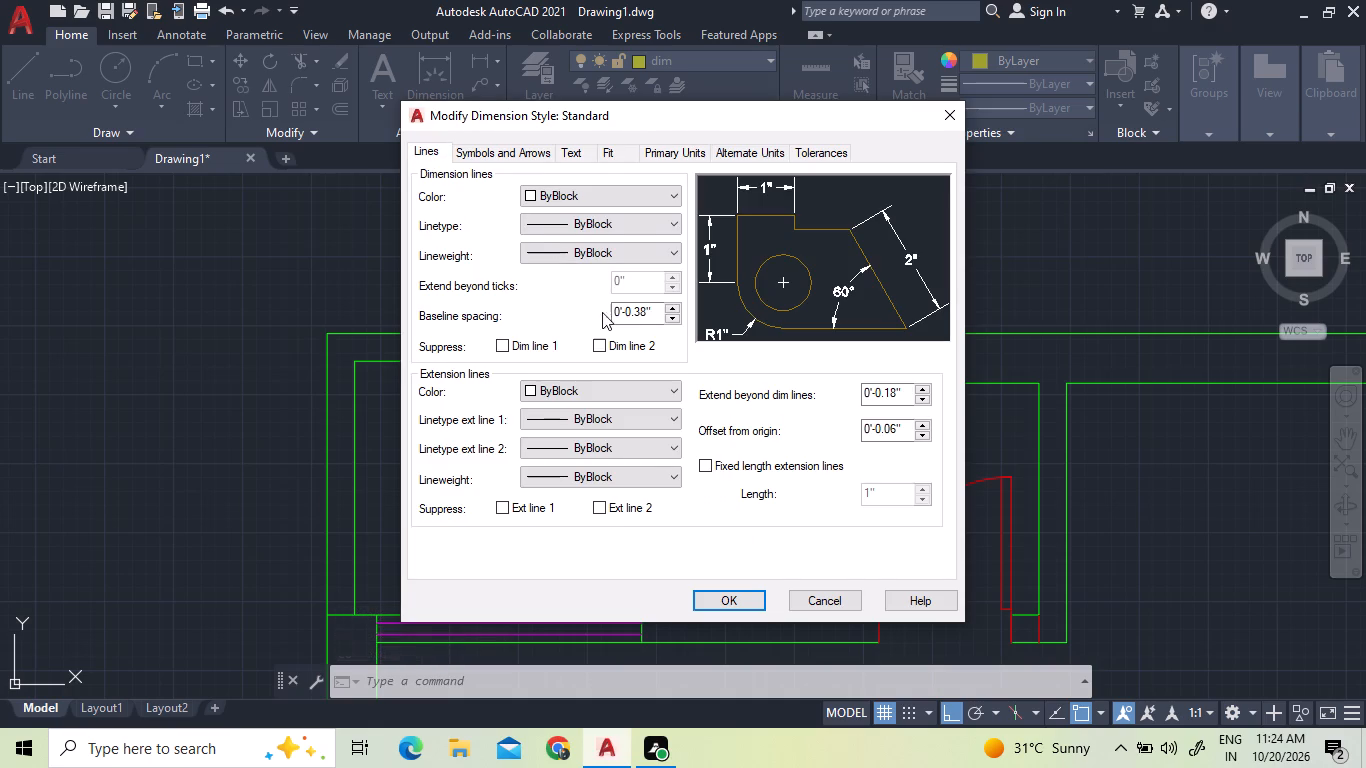
pyautogui.click(653, 308)
pyautogui.press('BackSpace')
pyautogui.press('BackSpace')
pyautogui.press('BackSpace')
pyautogui.press('BackSpace')
pyautogui.press('BackSpace')
pyautogui.press('BackSpace')
pyautogui.press('BackSpace')
pyautogui.press('BackSpace')
pyautogui.write('8"')
# Set the Standard dimension style's arrow size to 6".
pyautogui.click(481, 148)
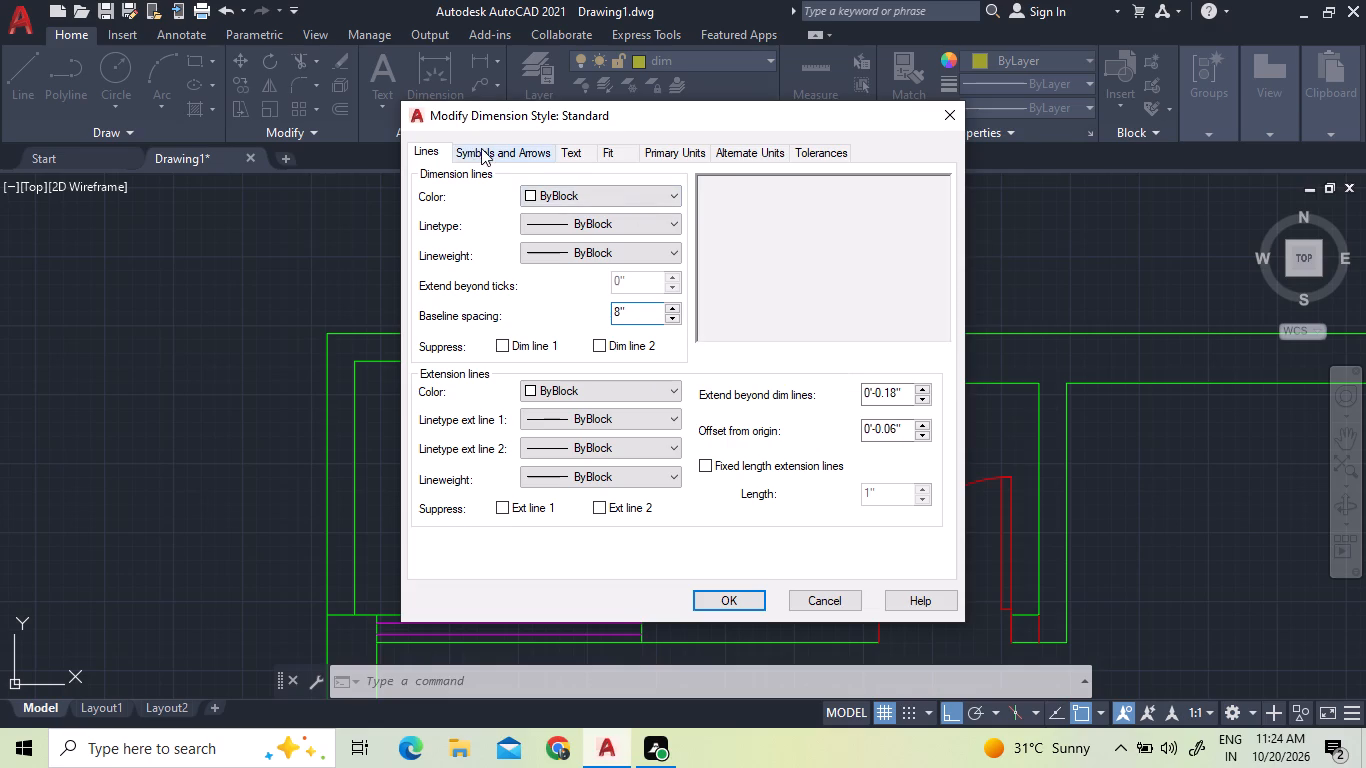
pyautogui.click(468, 349)
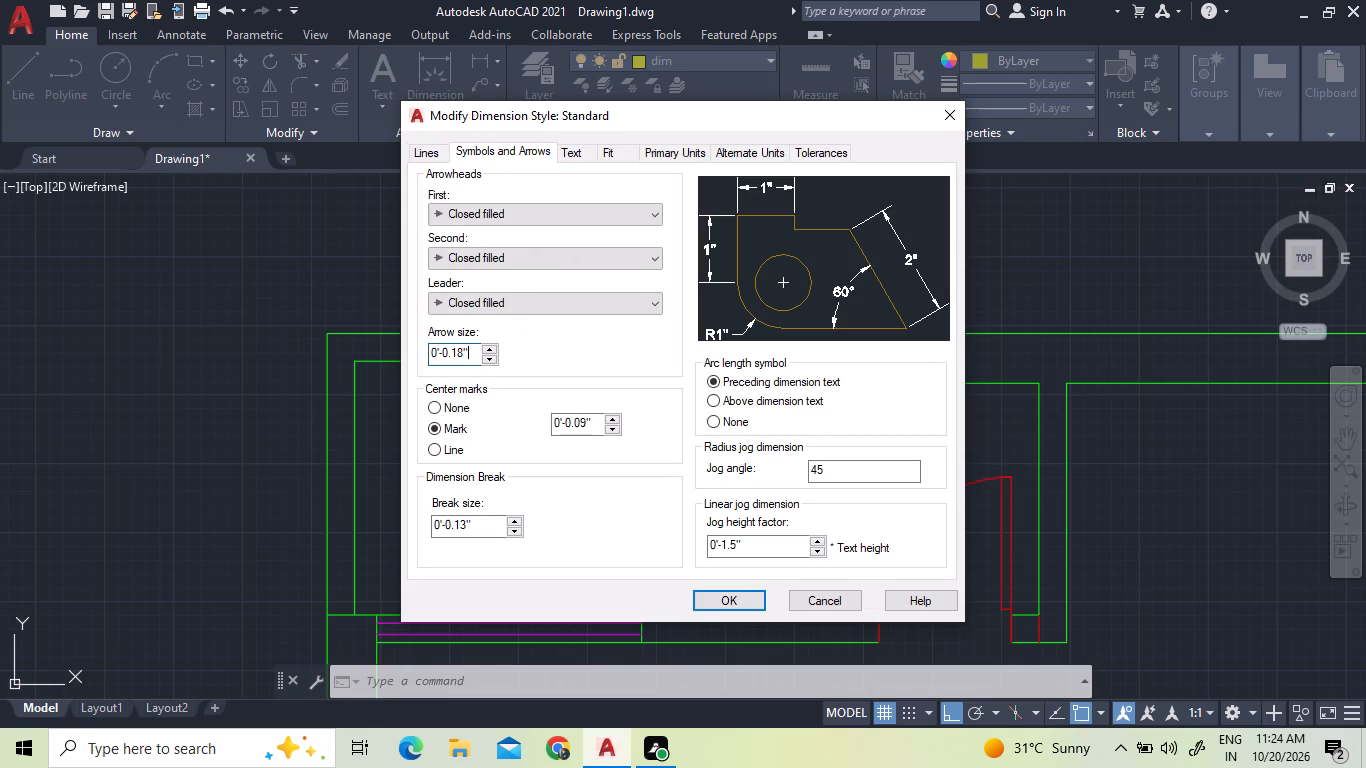
pyautogui.press('BackSpace')
pyautogui.press('BackSpace')
pyautogui.press('BackSpace')
pyautogui.press('BackSpace')
pyautogui.press('BackSpace')
pyautogui.press('BackSpace')
pyautogui.press('BackSpace')
pyautogui.press('BackSpace')
pyautogui.write('6"')
# Set the Standard dimension style's text height to 6" and apply the style changes.
pyautogui.click(573, 149)
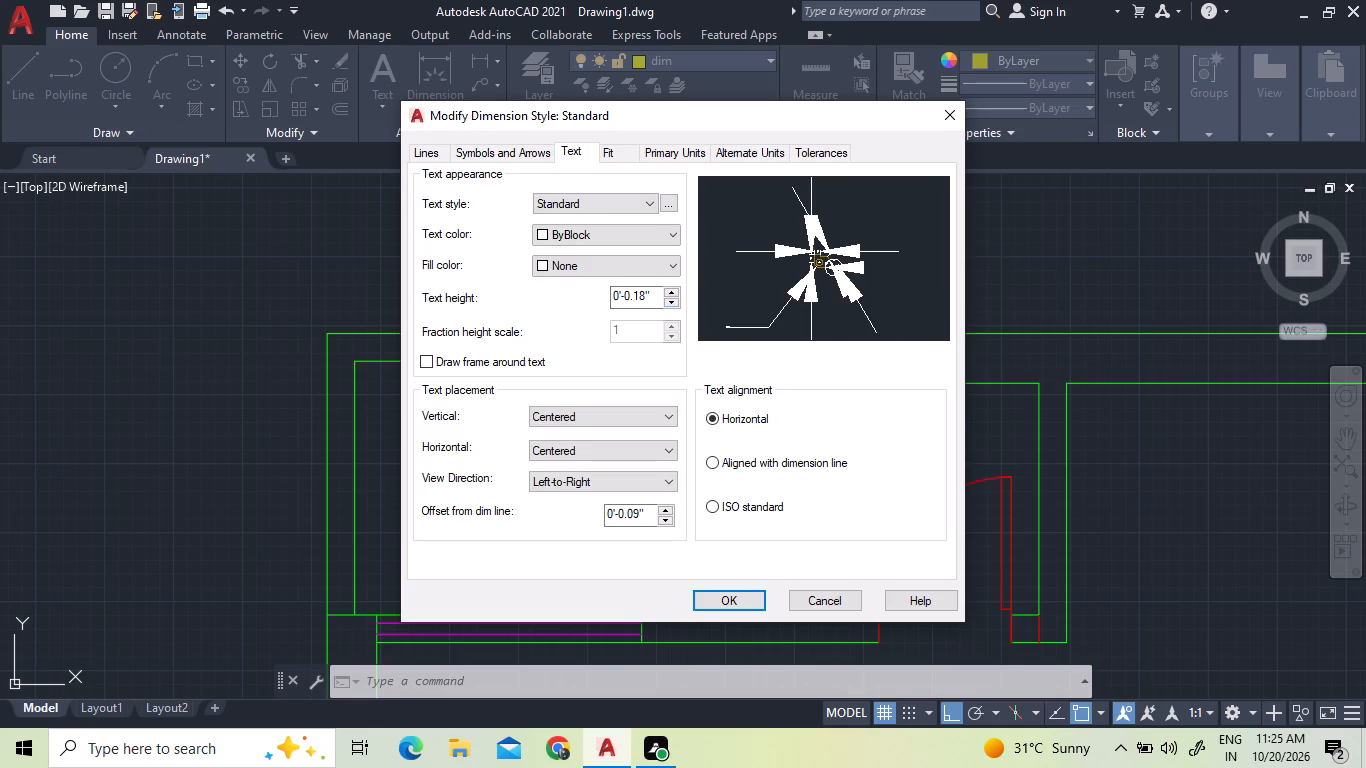
pyautogui.click(652, 290)
pyautogui.press('BackSpace')
pyautogui.press('BackSpace')
pyautogui.press('BackSpace')
pyautogui.press('BackSpace')
pyautogui.press('BackSpace')
pyautogui.press('BackSpace')
pyautogui.press('BackSpace')
pyautogui.press('BackSpace')
pyautogui.press('BackSpace')
pyautogui.press('BackSpace')
pyautogui.press('BackSpace')
pyautogui.press('BackSpace')
pyautogui.press('BackSpace')
pyautogui.press('BackSpace')
pyautogui.press('BackSpace')
pyautogui.press('BackSpace')
pyautogui.press('BackSpace')
pyautogui.press('BackSpace')
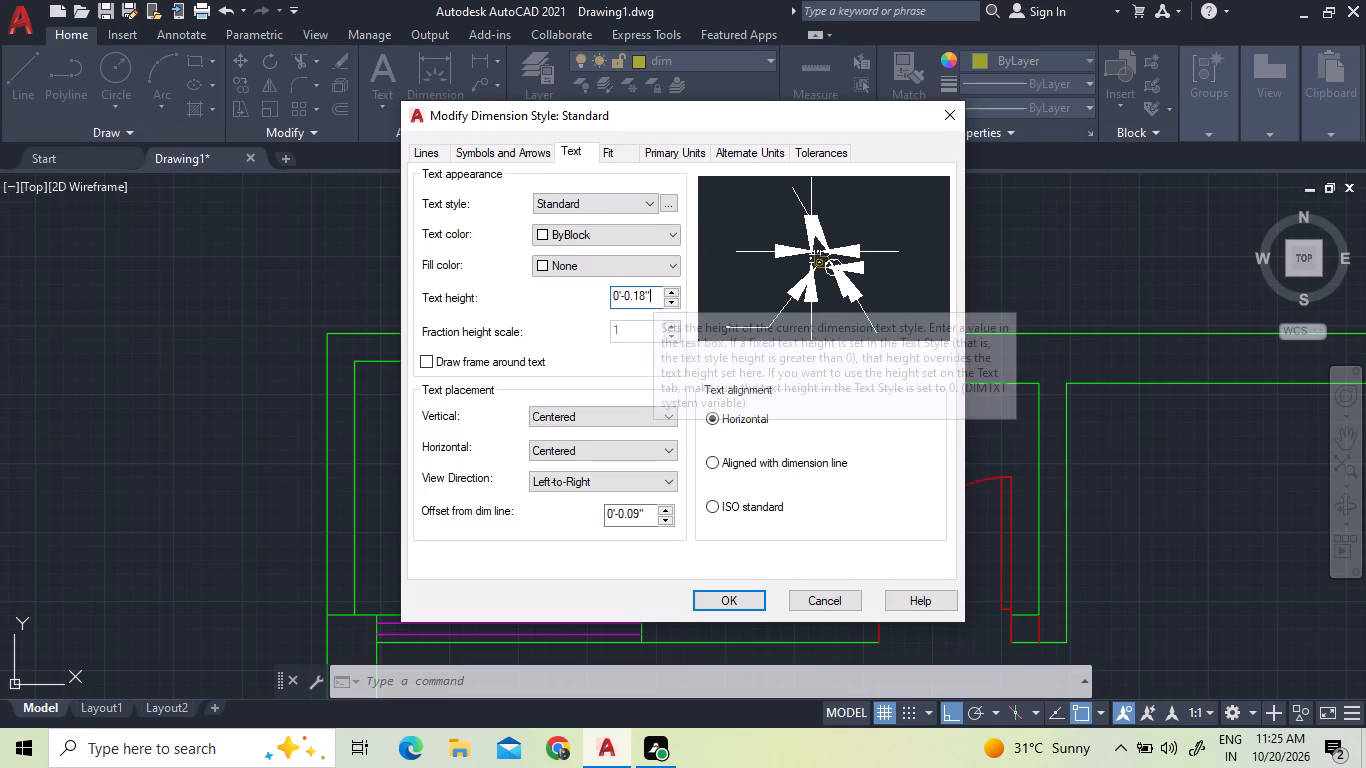
pyautogui.write('6"')
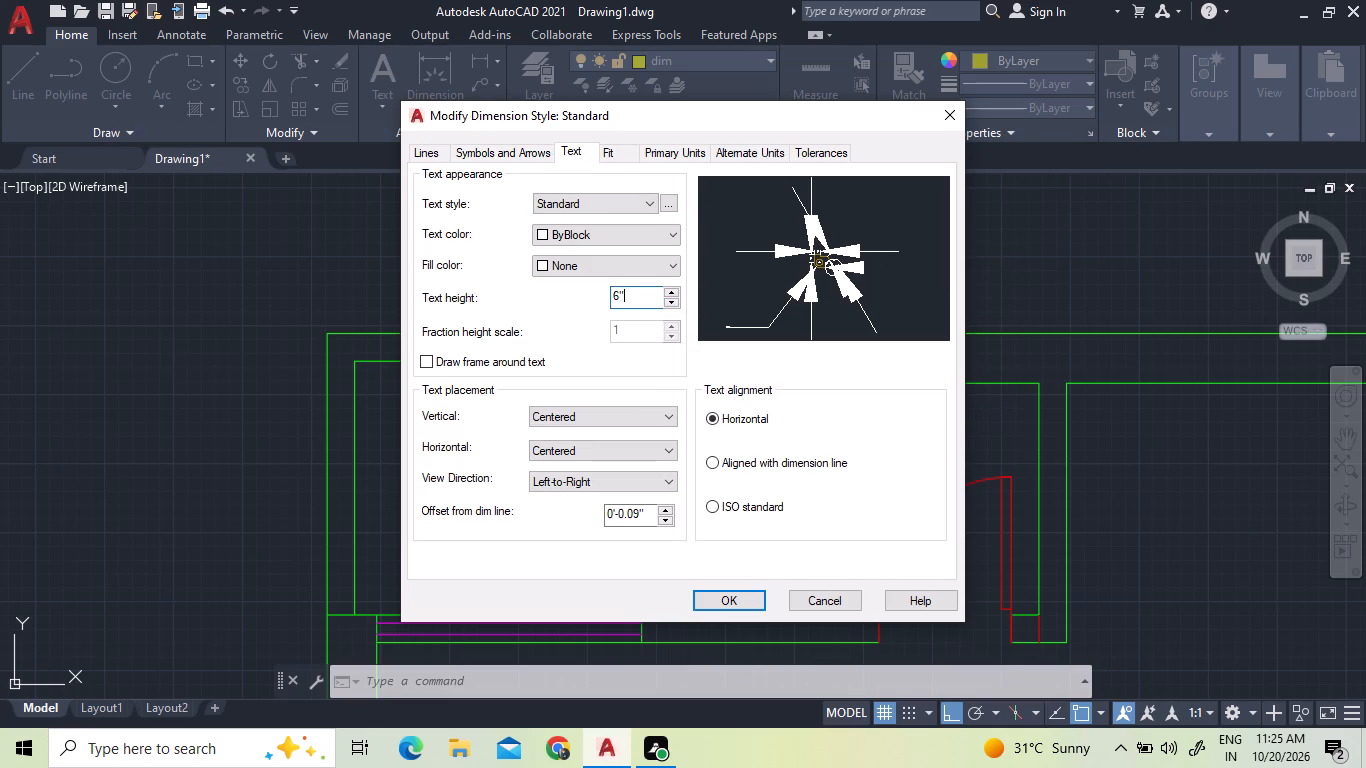
pyautogui.click(693, 156)
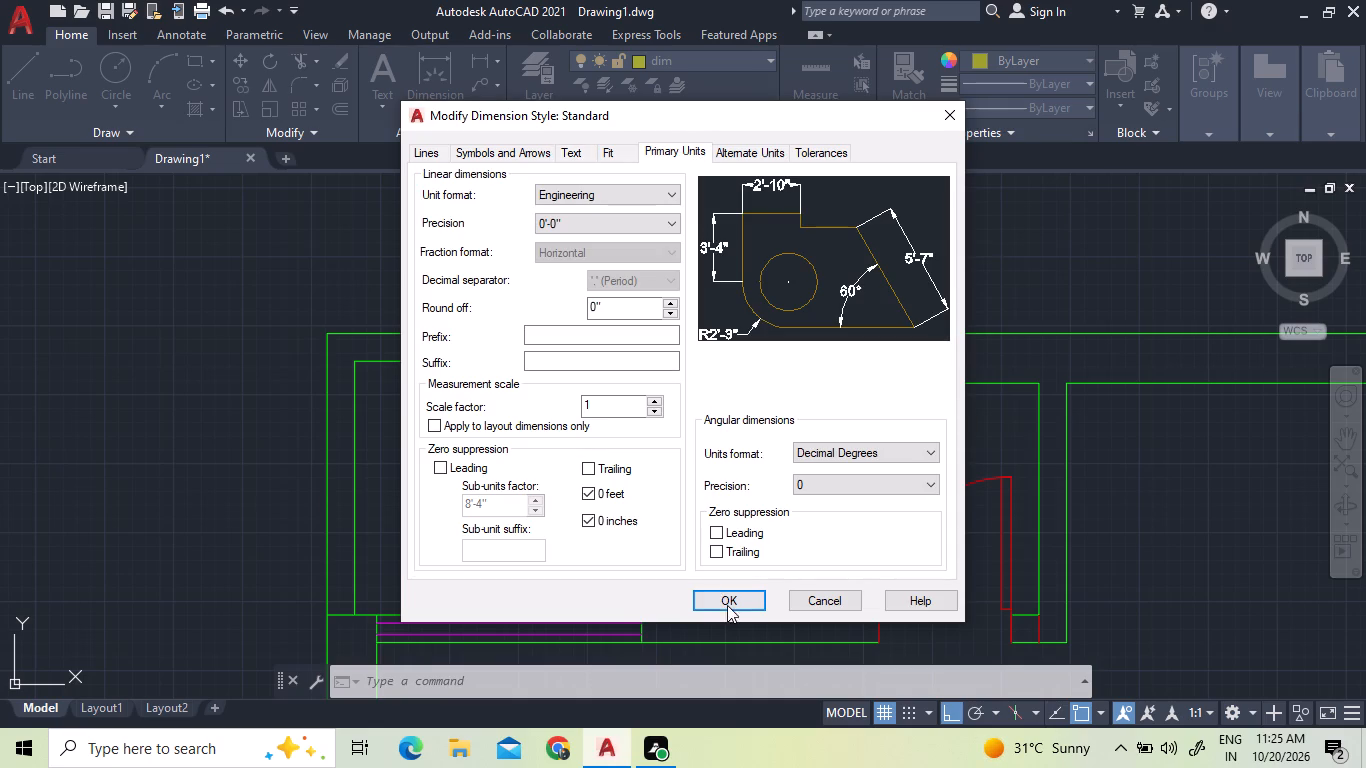
pyautogui.click(737, 584)
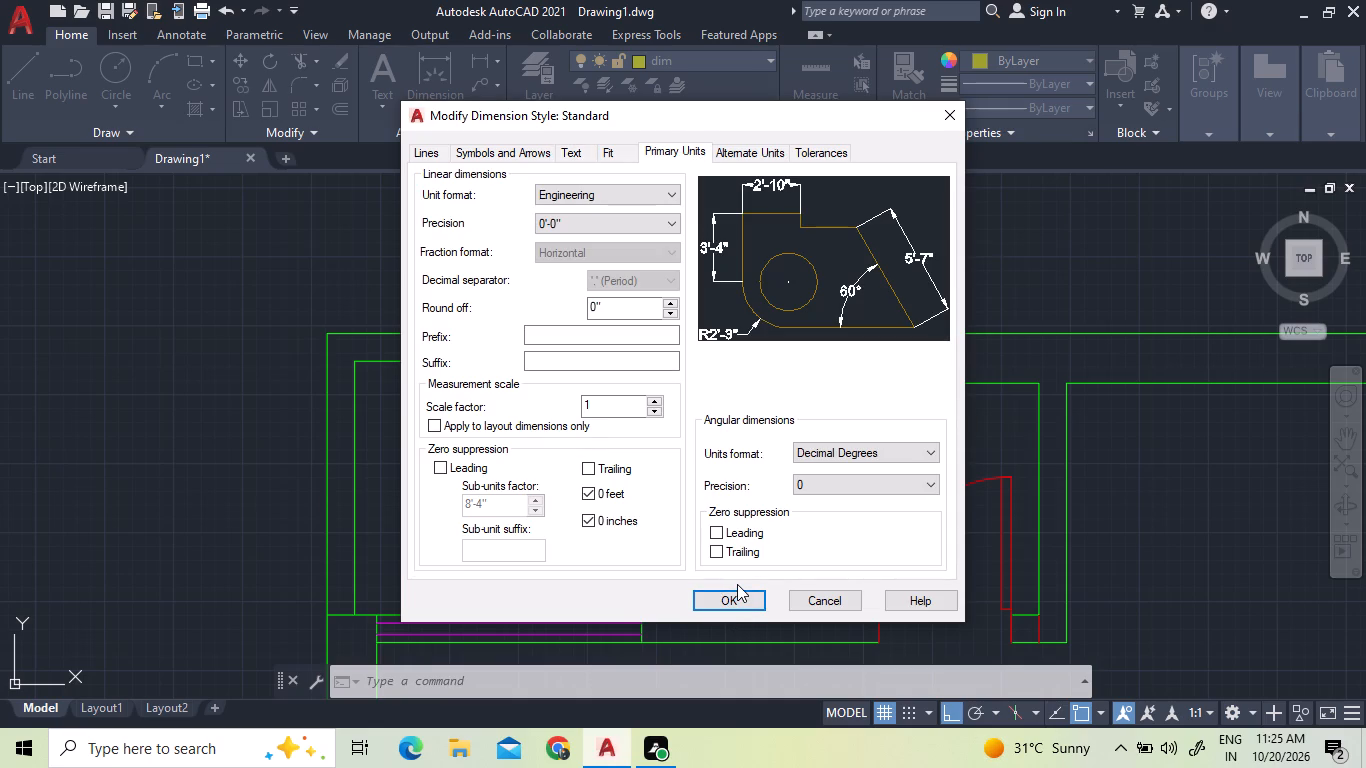
pyautogui.click(739, 597)
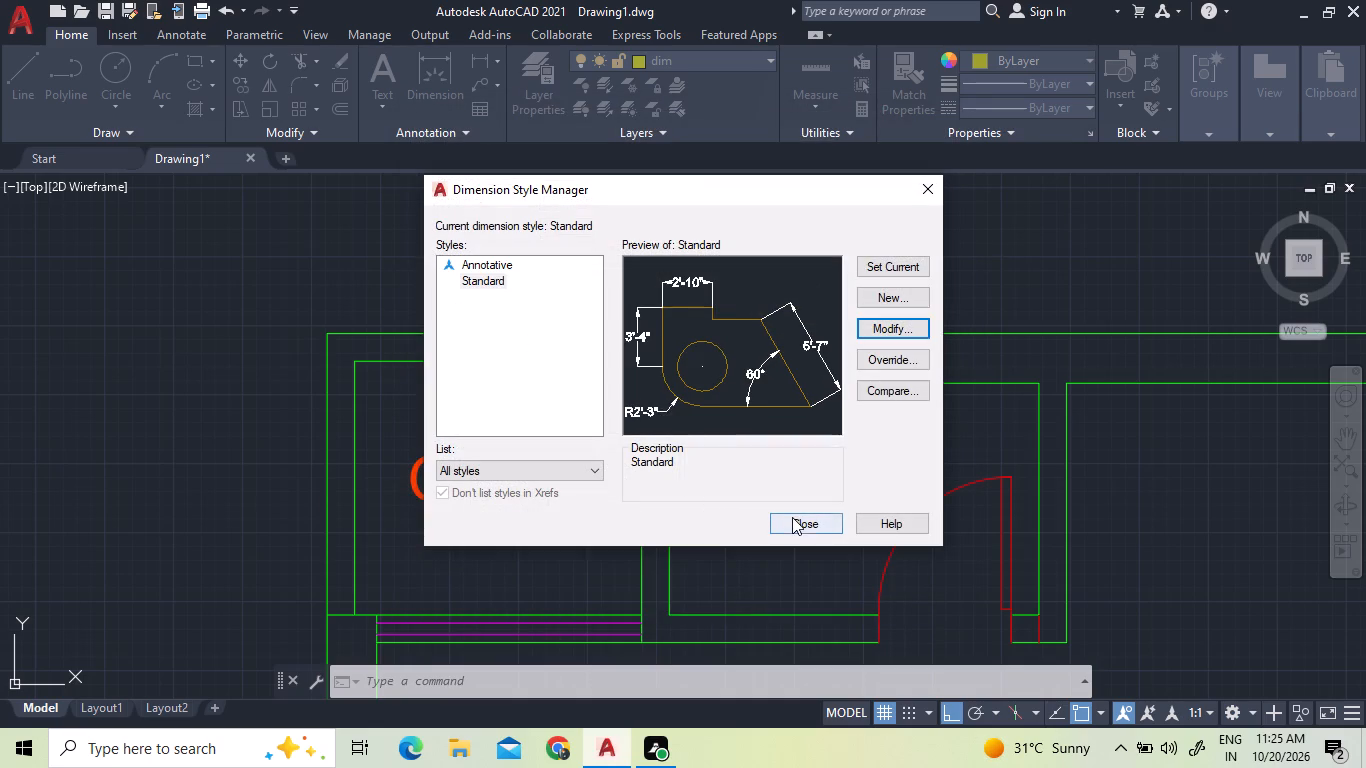
pyautogui.click(793, 515)
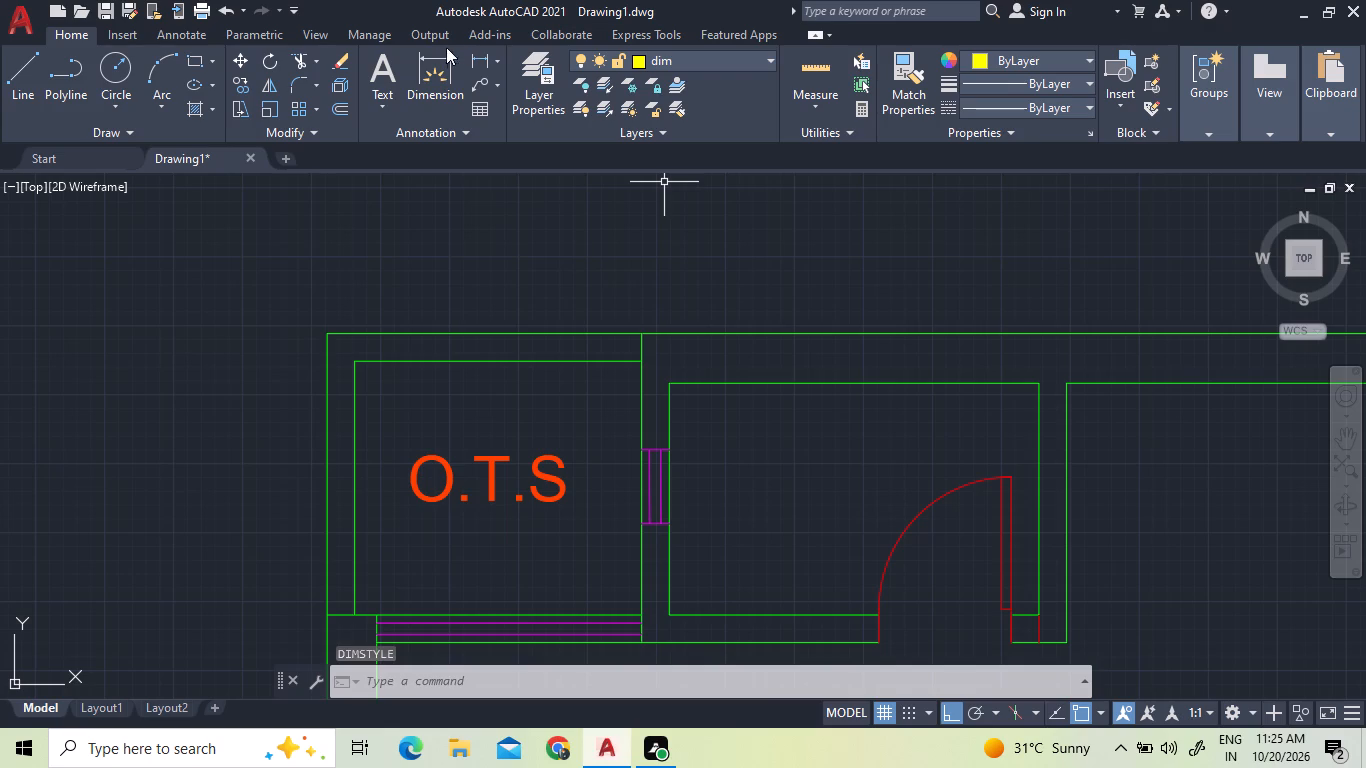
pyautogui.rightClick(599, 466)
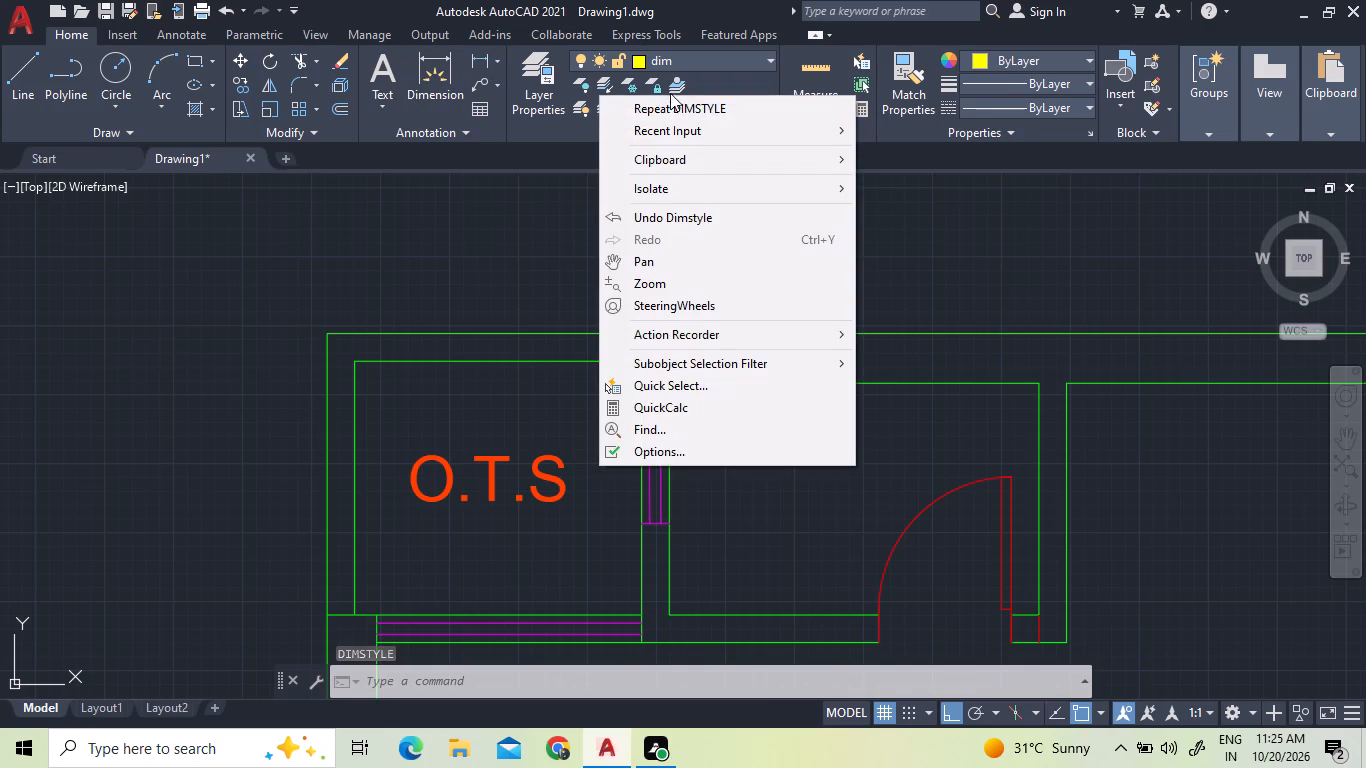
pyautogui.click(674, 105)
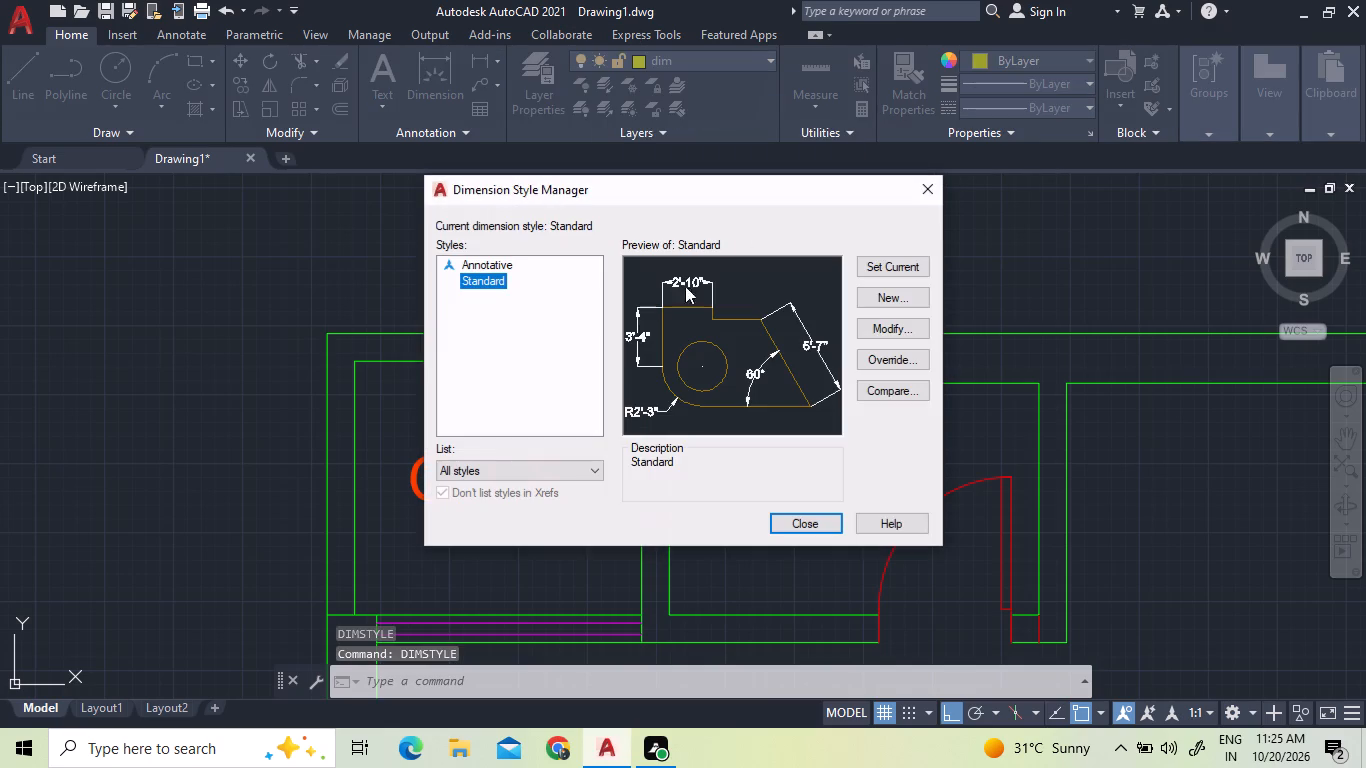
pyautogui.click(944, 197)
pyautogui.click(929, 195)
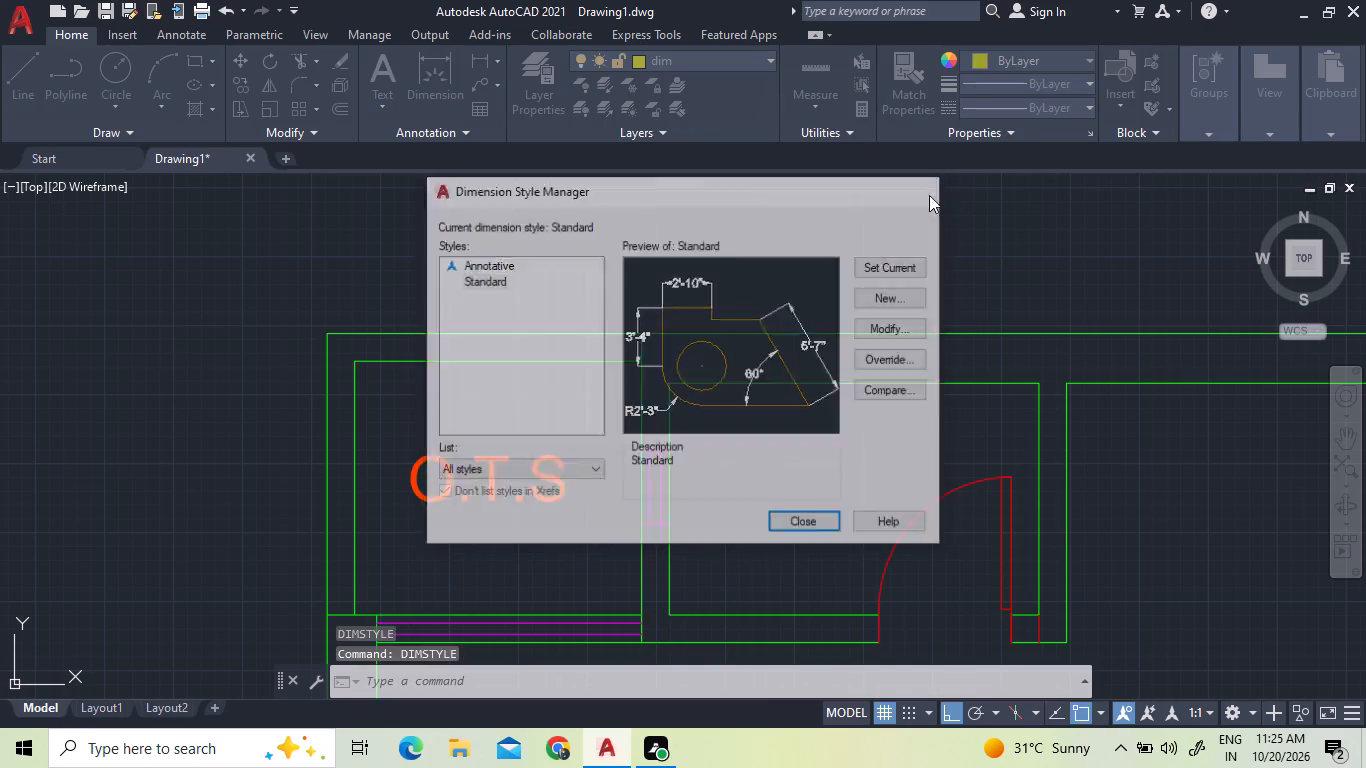
# Add linear dimensions for the O.T.S room's height and width, measured from the outer wall faces, with both dimension lines inside the room.
pyautogui.click(473, 62)
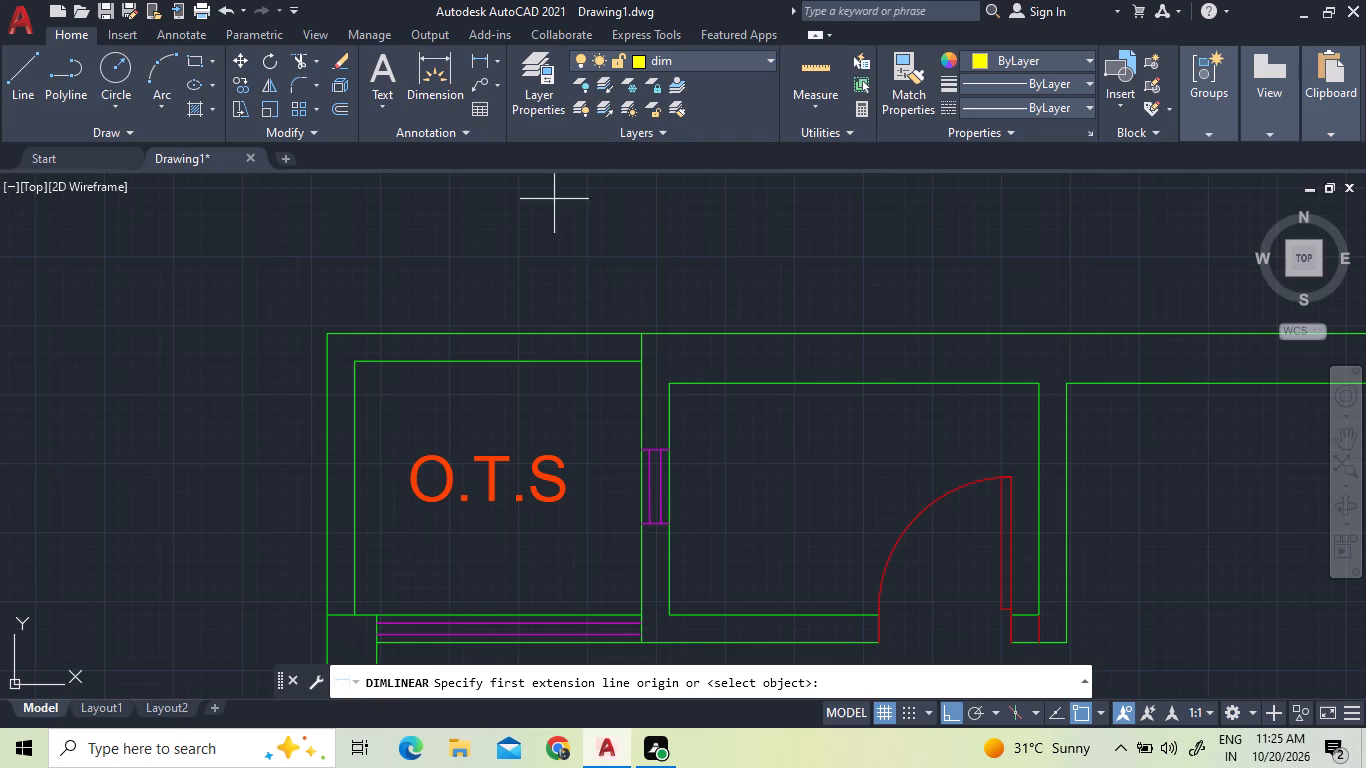
pyautogui.click(642, 331)
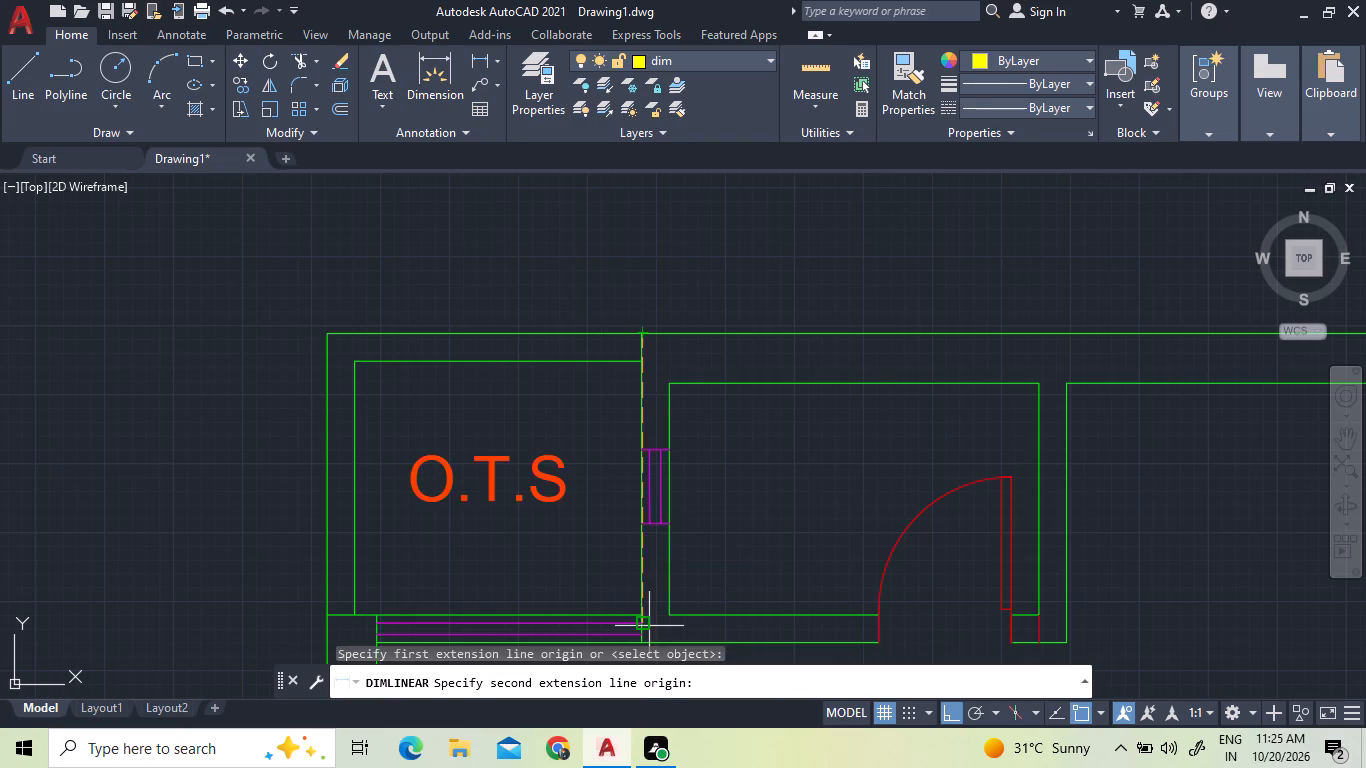
pyautogui.click(641, 611)
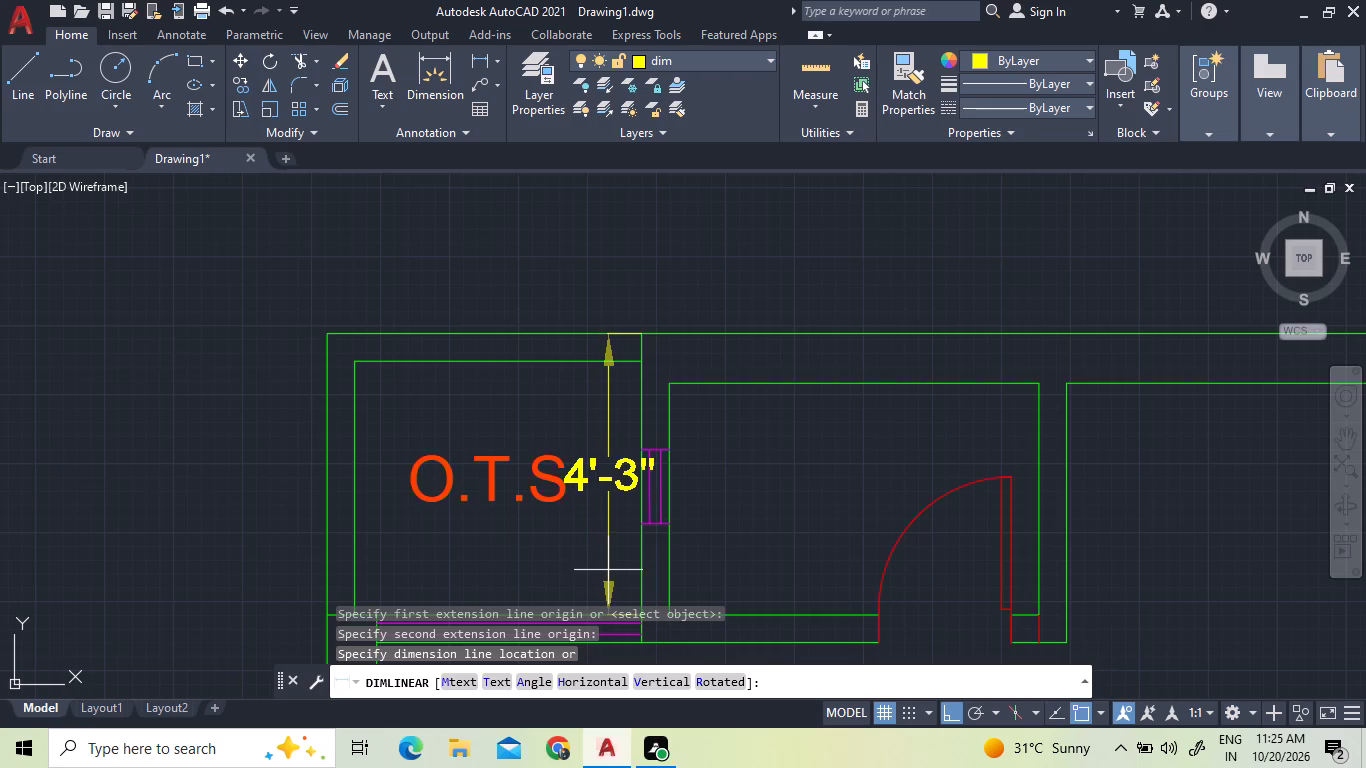
pyautogui.click(610, 569)
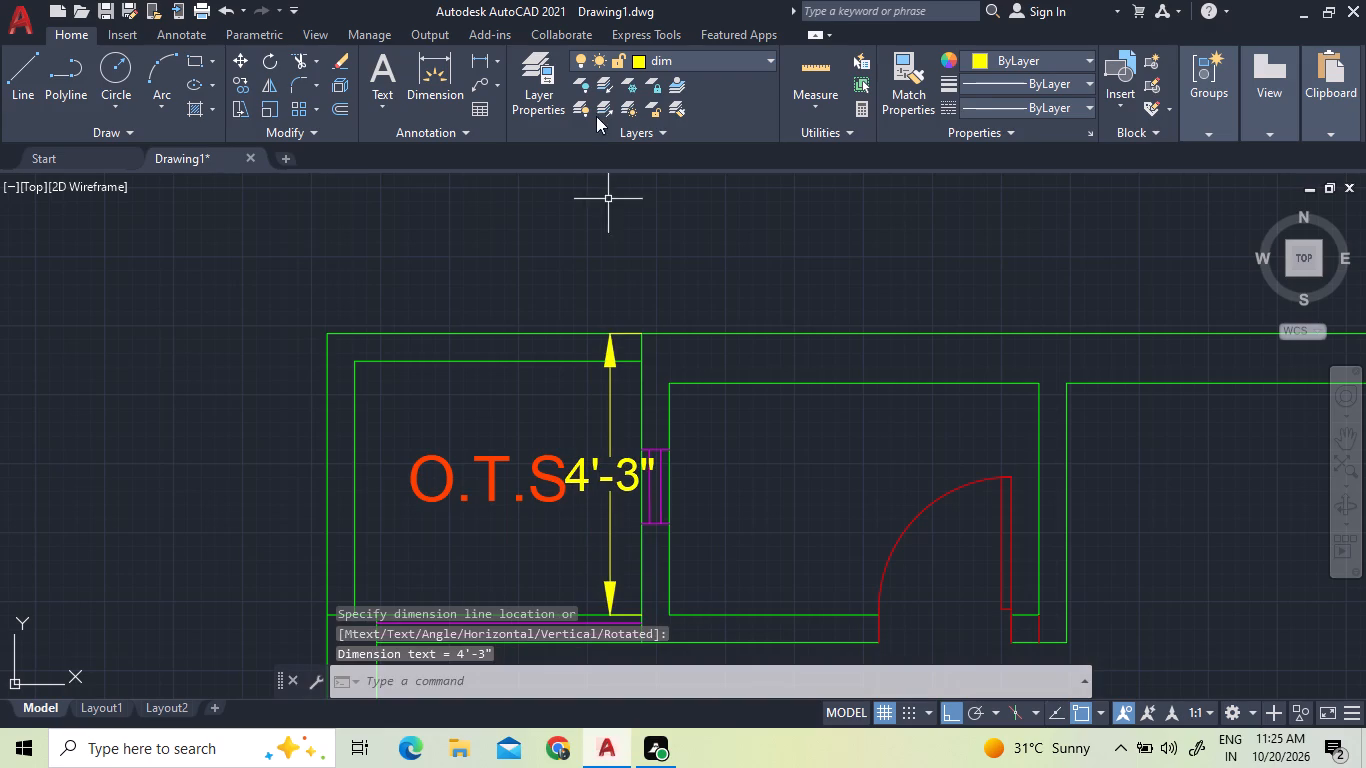
pyautogui.click(478, 58)
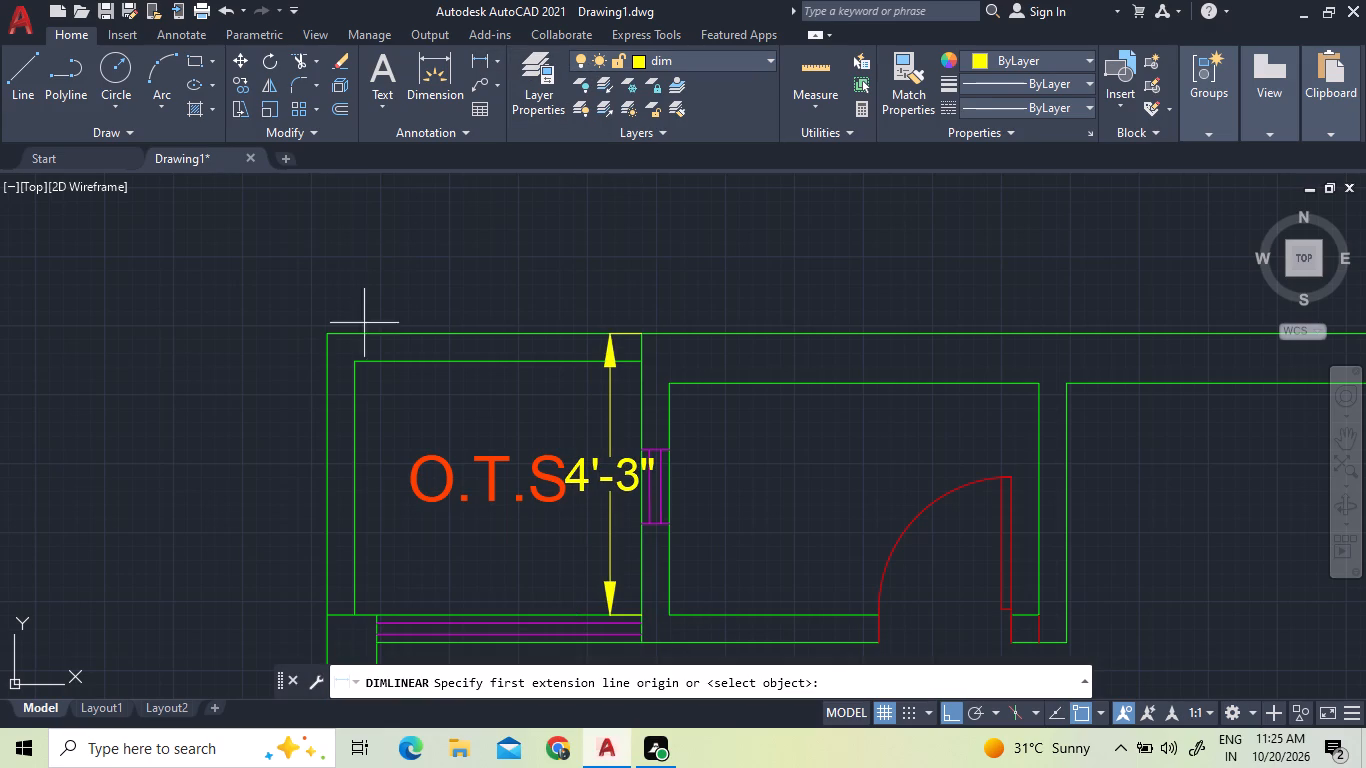
pyautogui.click(325, 338)
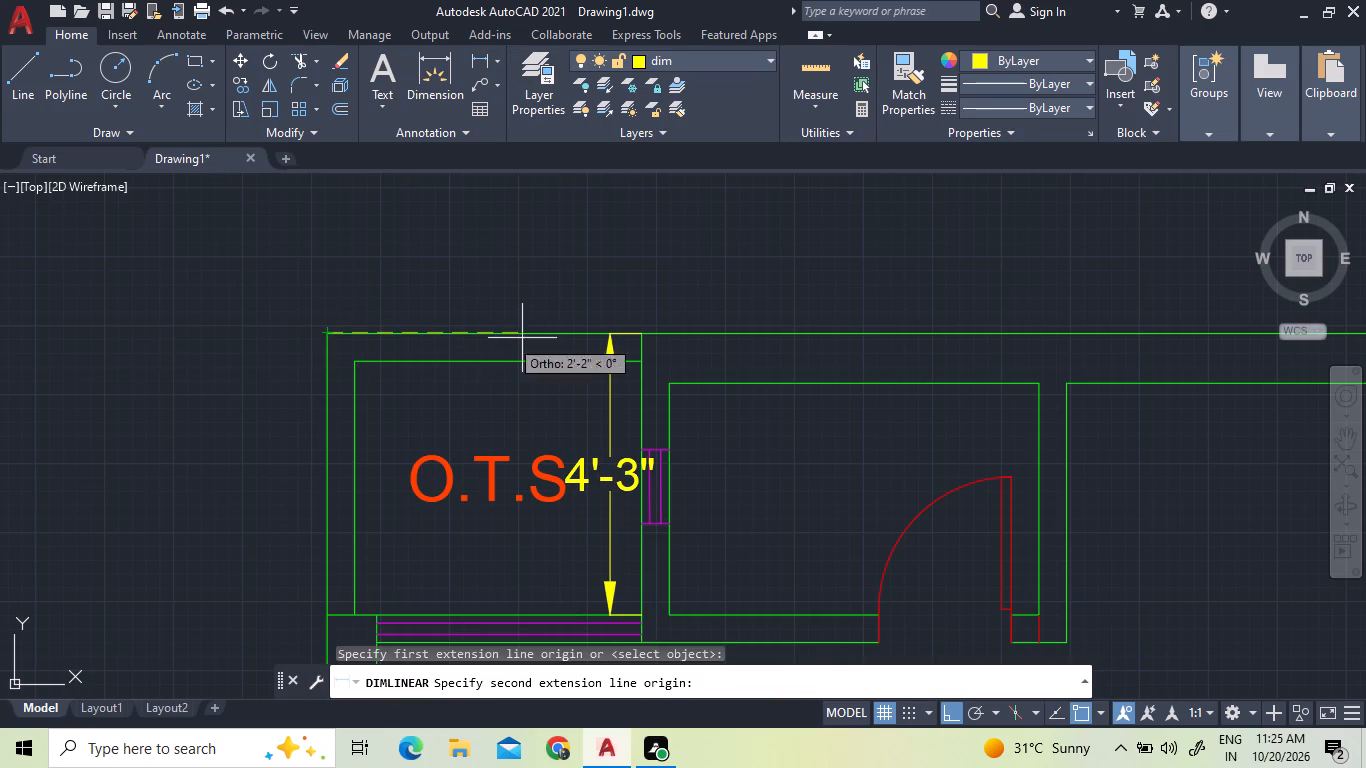
pyautogui.click(639, 333)
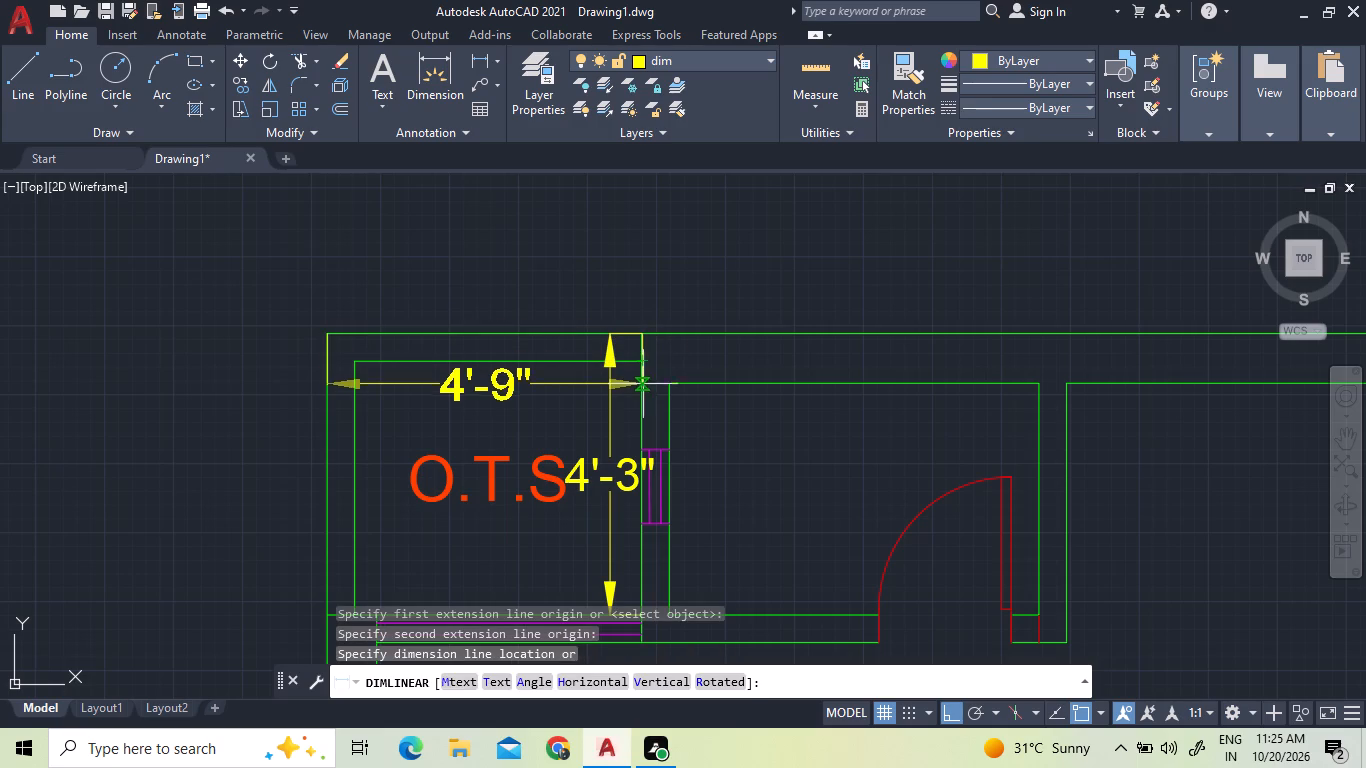
pyautogui.click(650, 393)
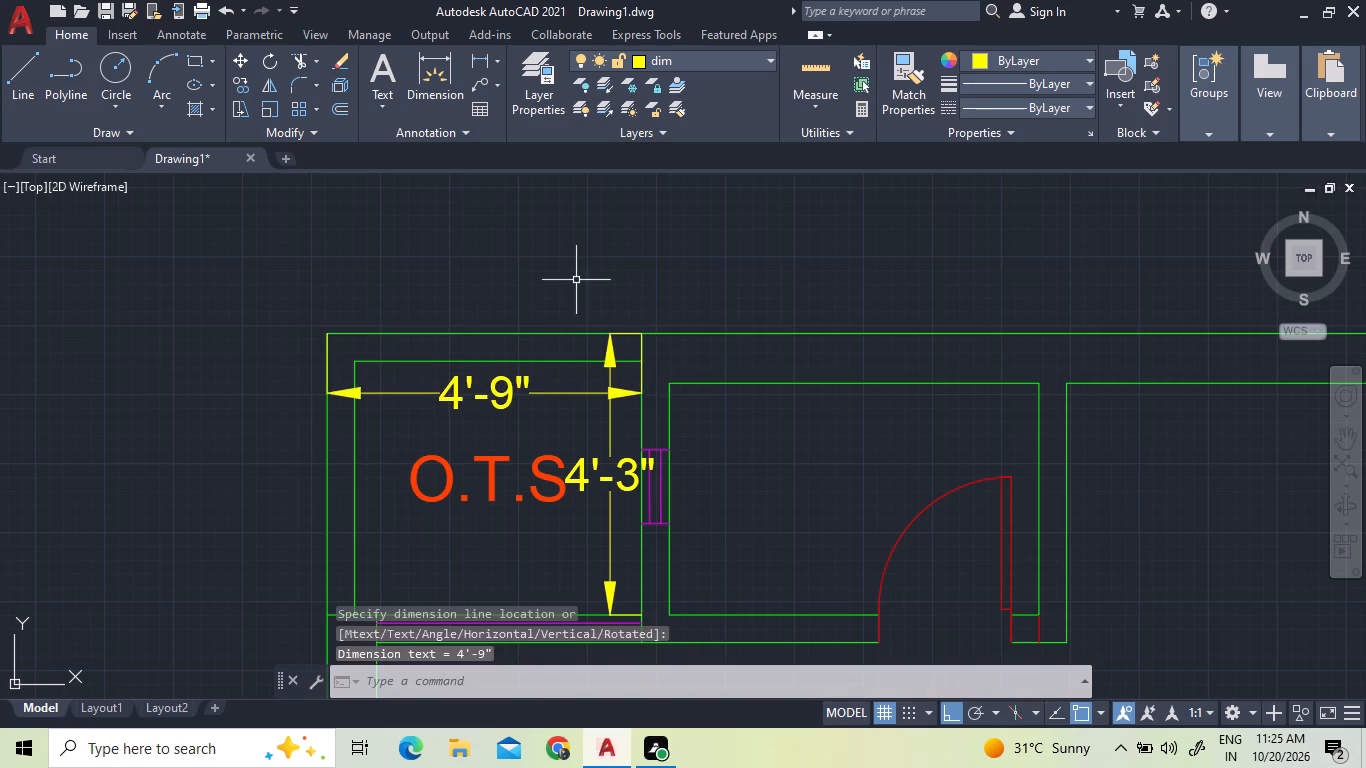
# Add linear dimensions for the thickness of the partition beside the O.T.S room and of the upper outer wall.
pyautogui.scroll(-1, 573, 277)
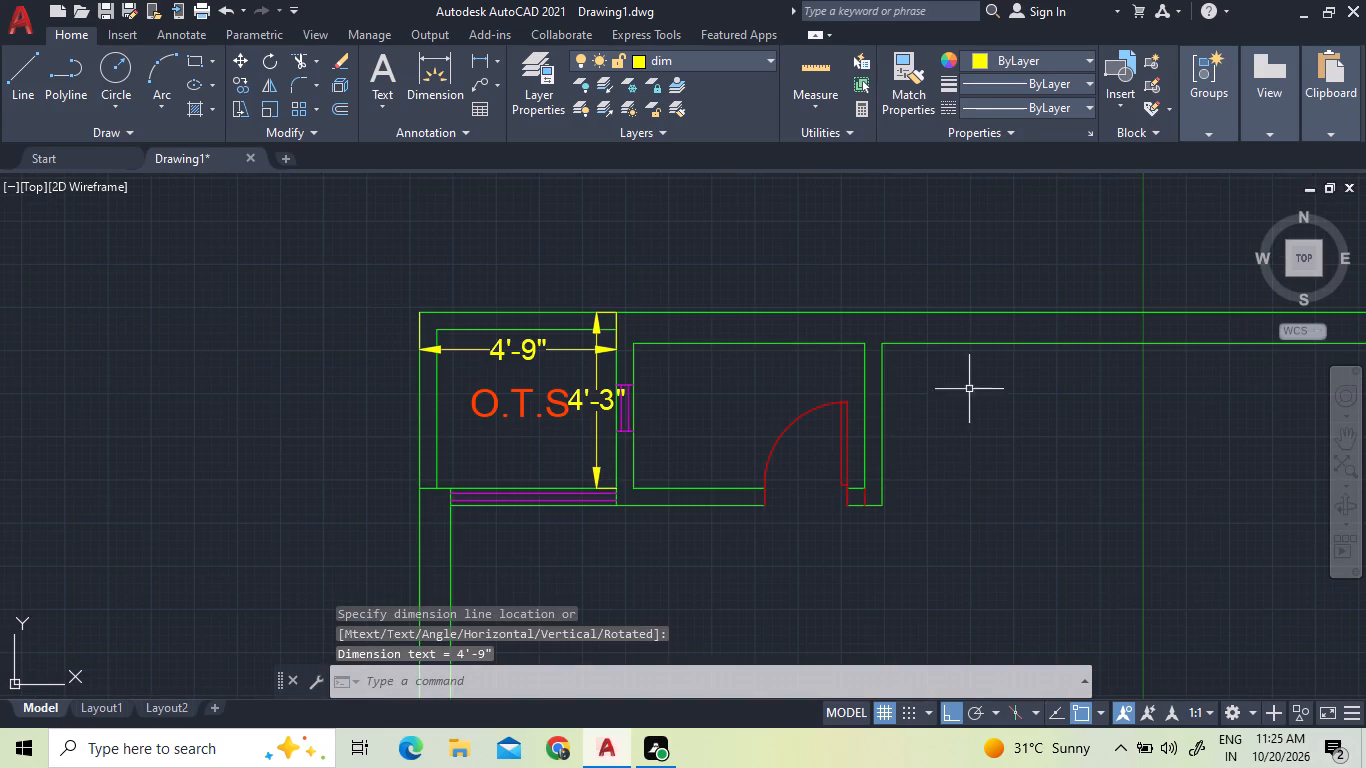
pyautogui.click(471, 59)
pyautogui.scroll(1, 613, 371)
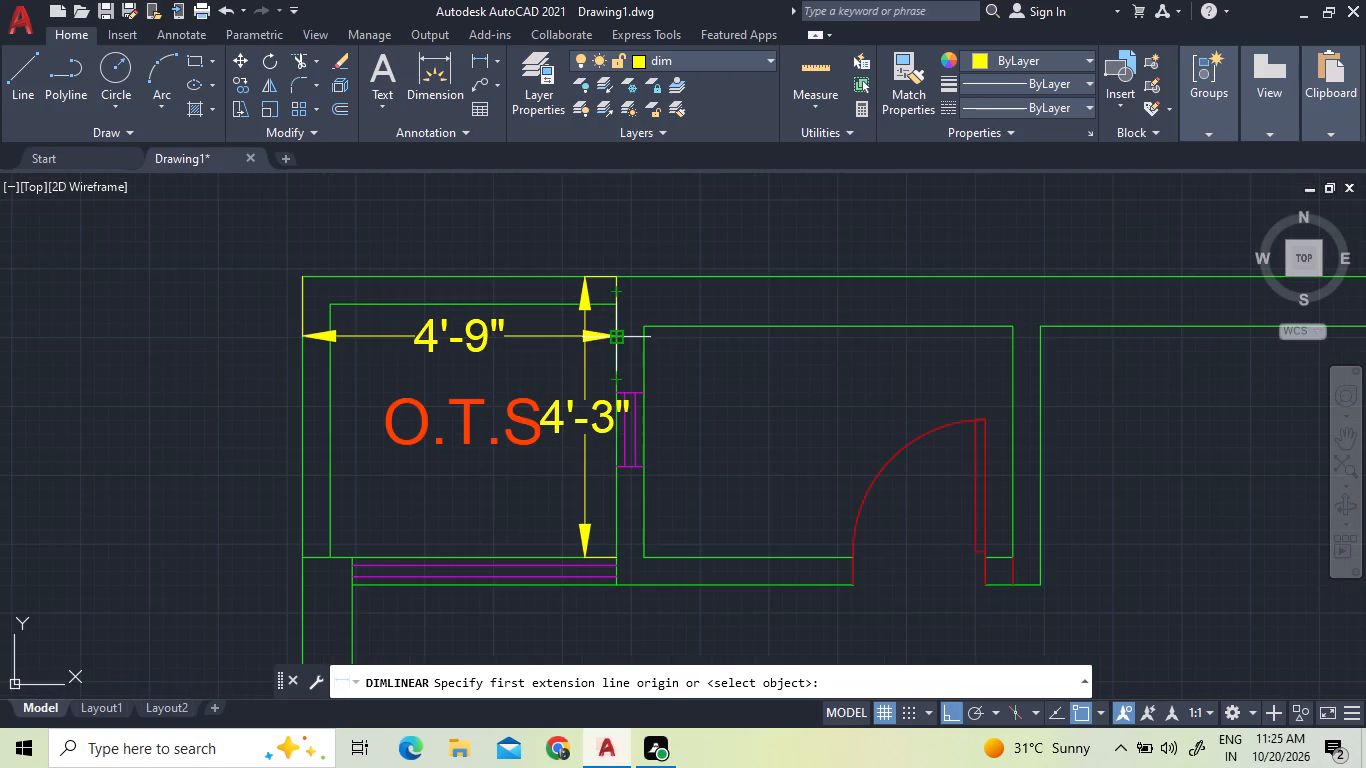
pyautogui.click(613, 335)
pyautogui.click(644, 338)
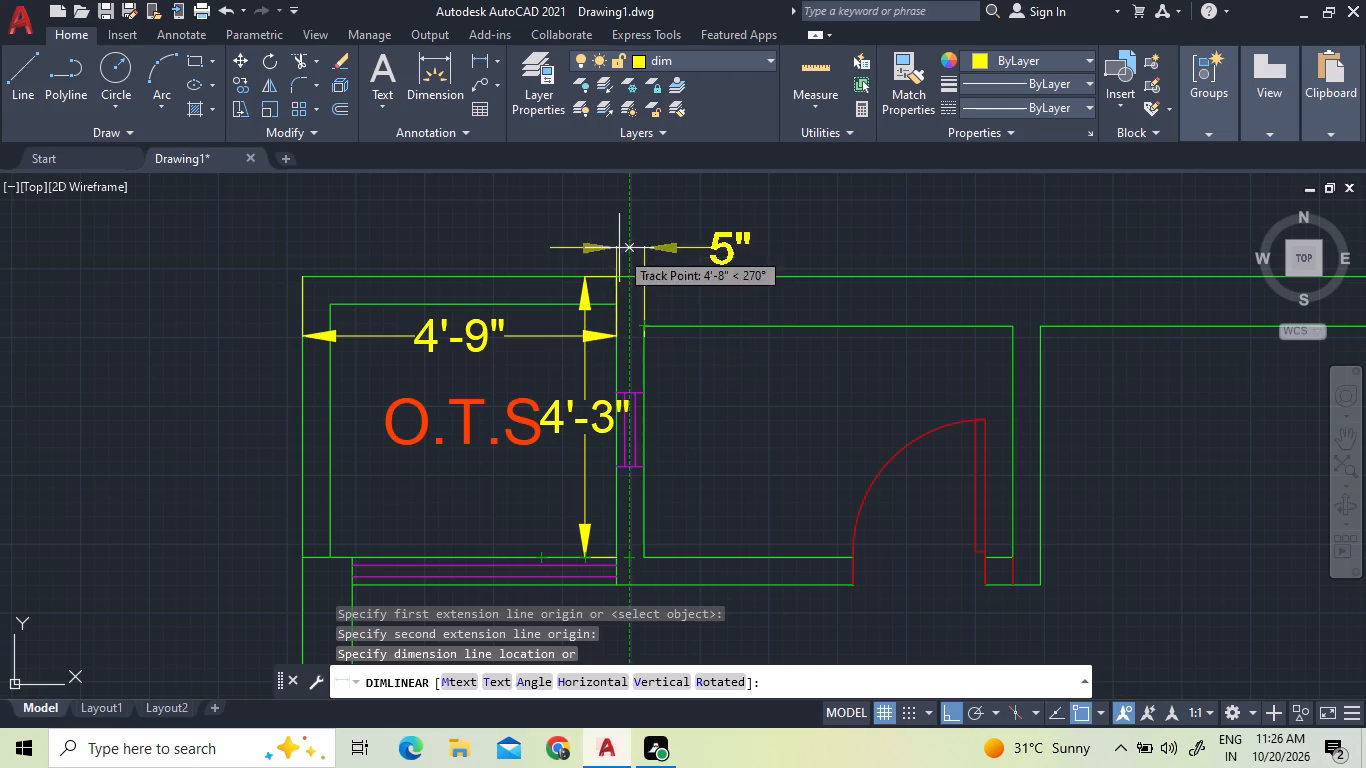
pyautogui.click(615, 234)
pyautogui.click(479, 62)
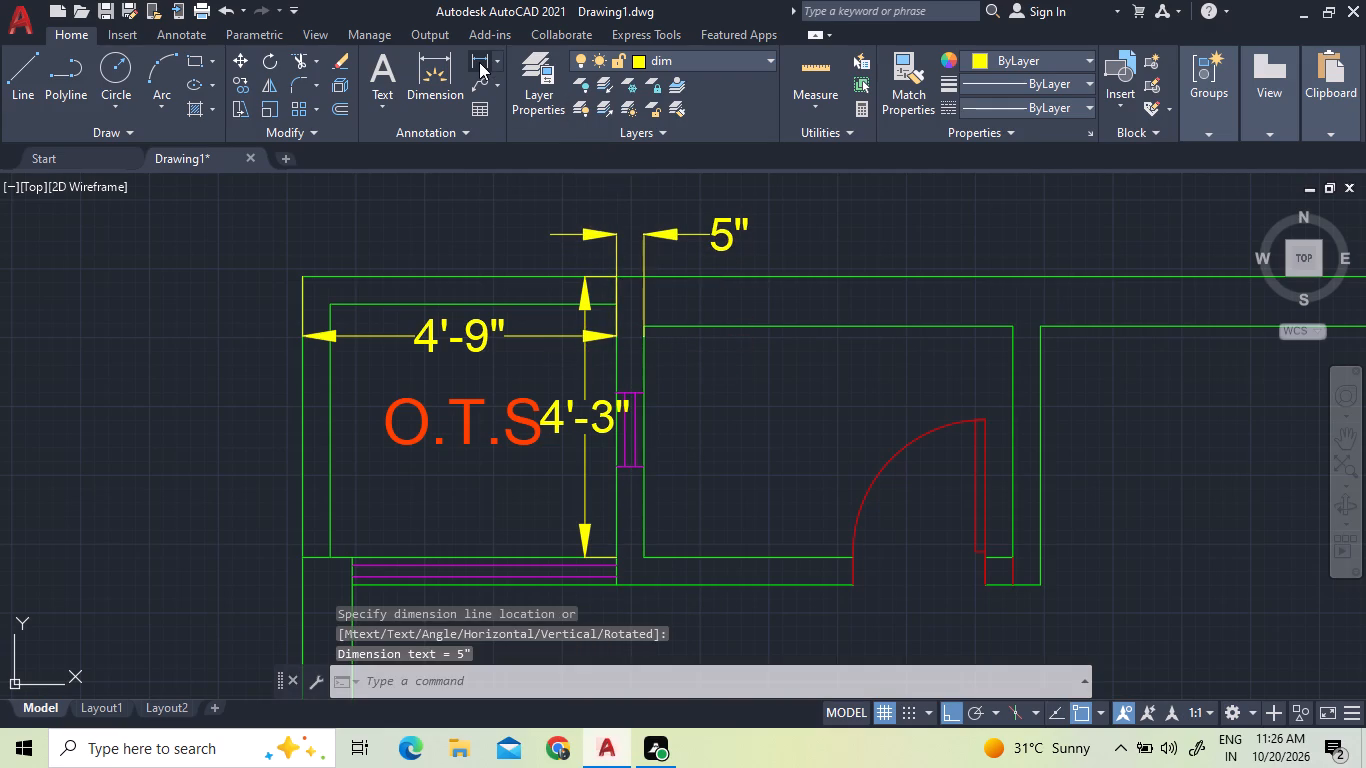
pyautogui.click(719, 276)
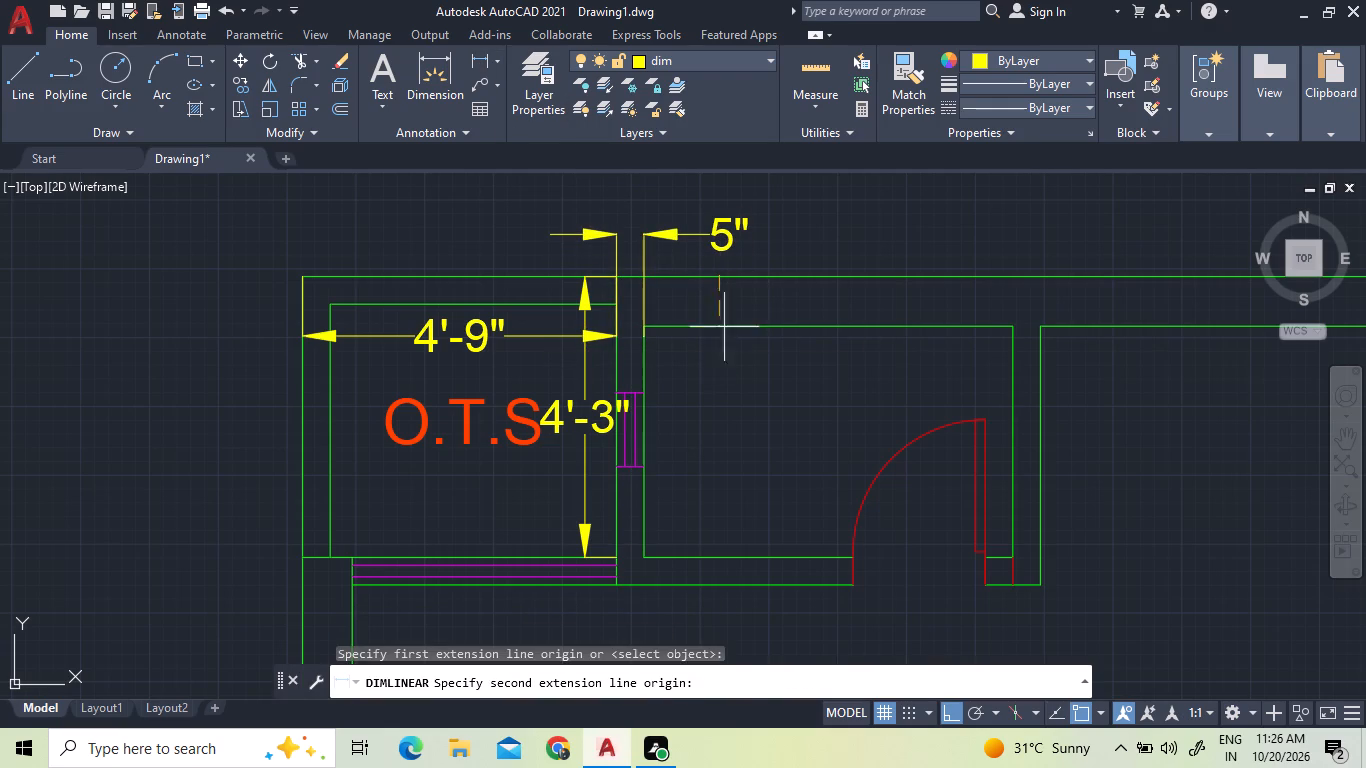
pyautogui.click(724, 331)
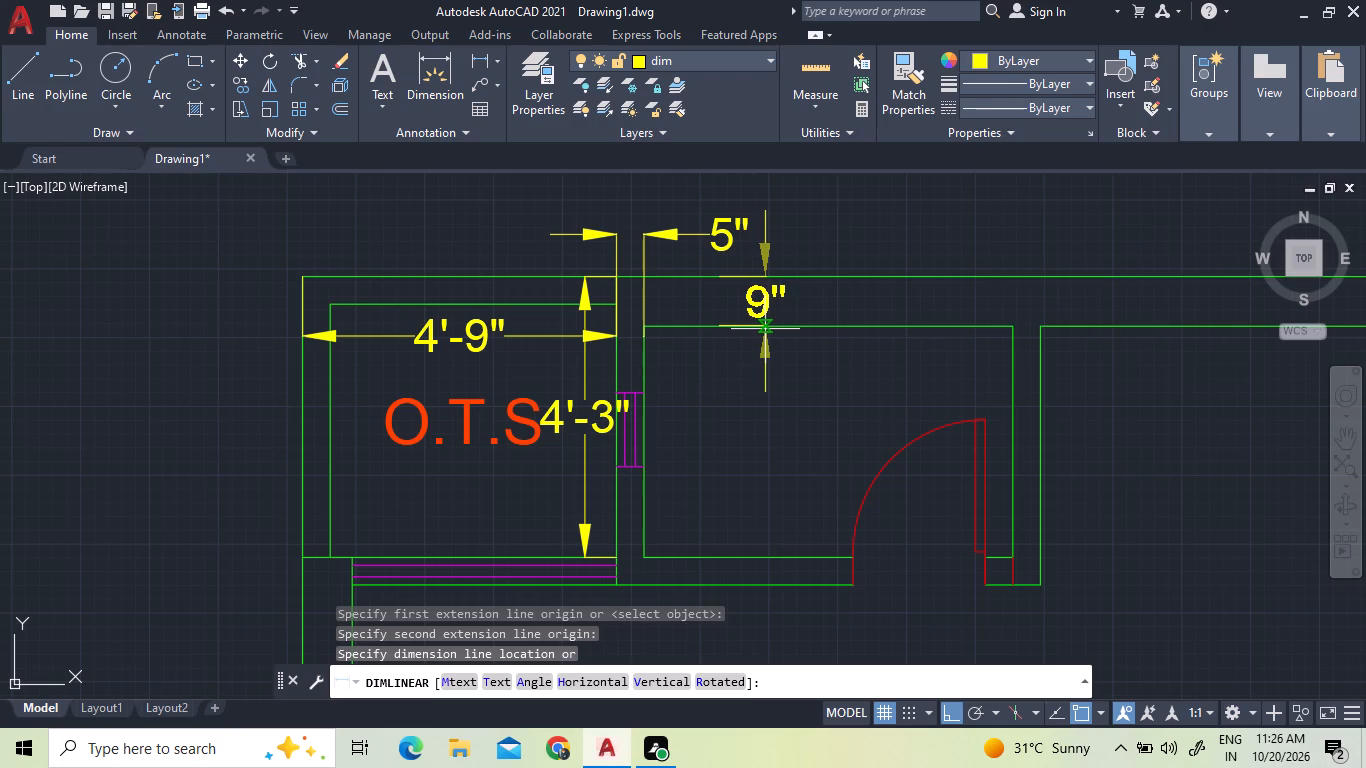
pyautogui.click(766, 329)
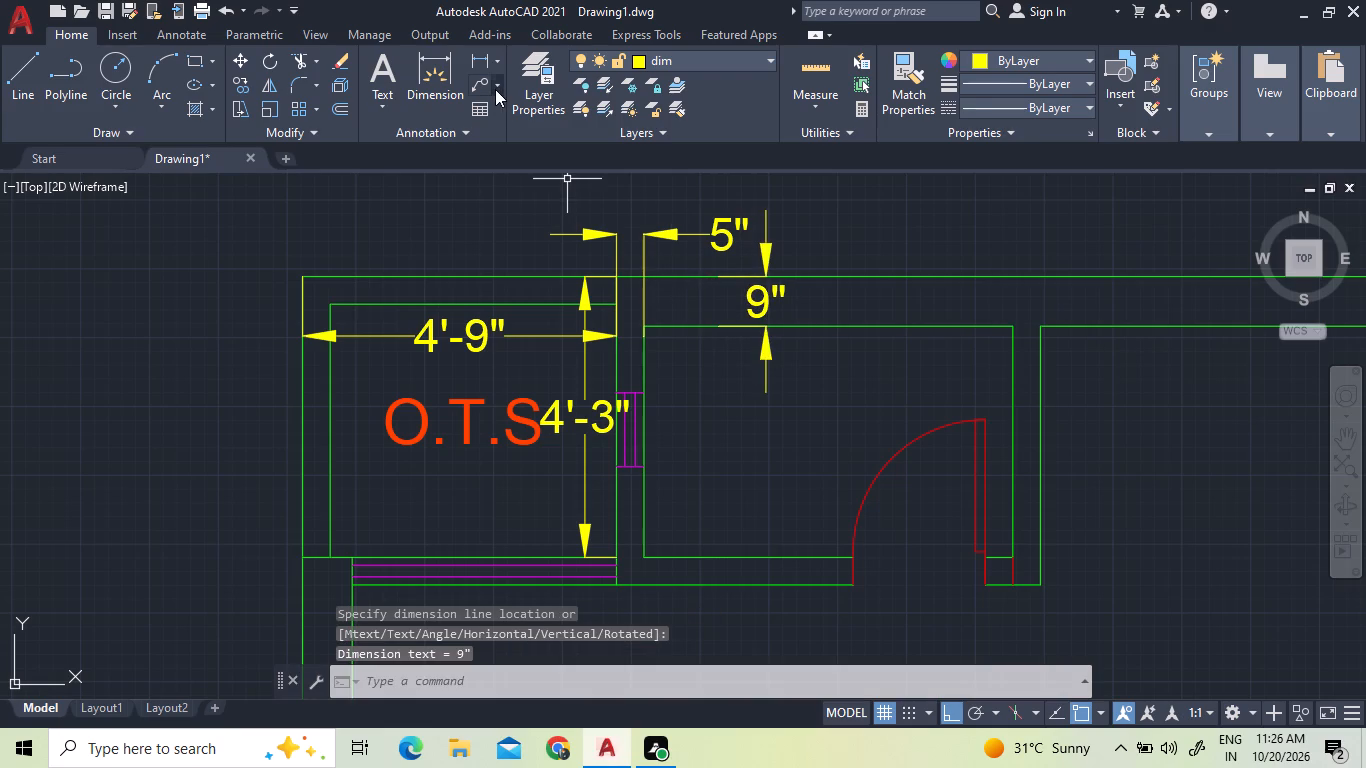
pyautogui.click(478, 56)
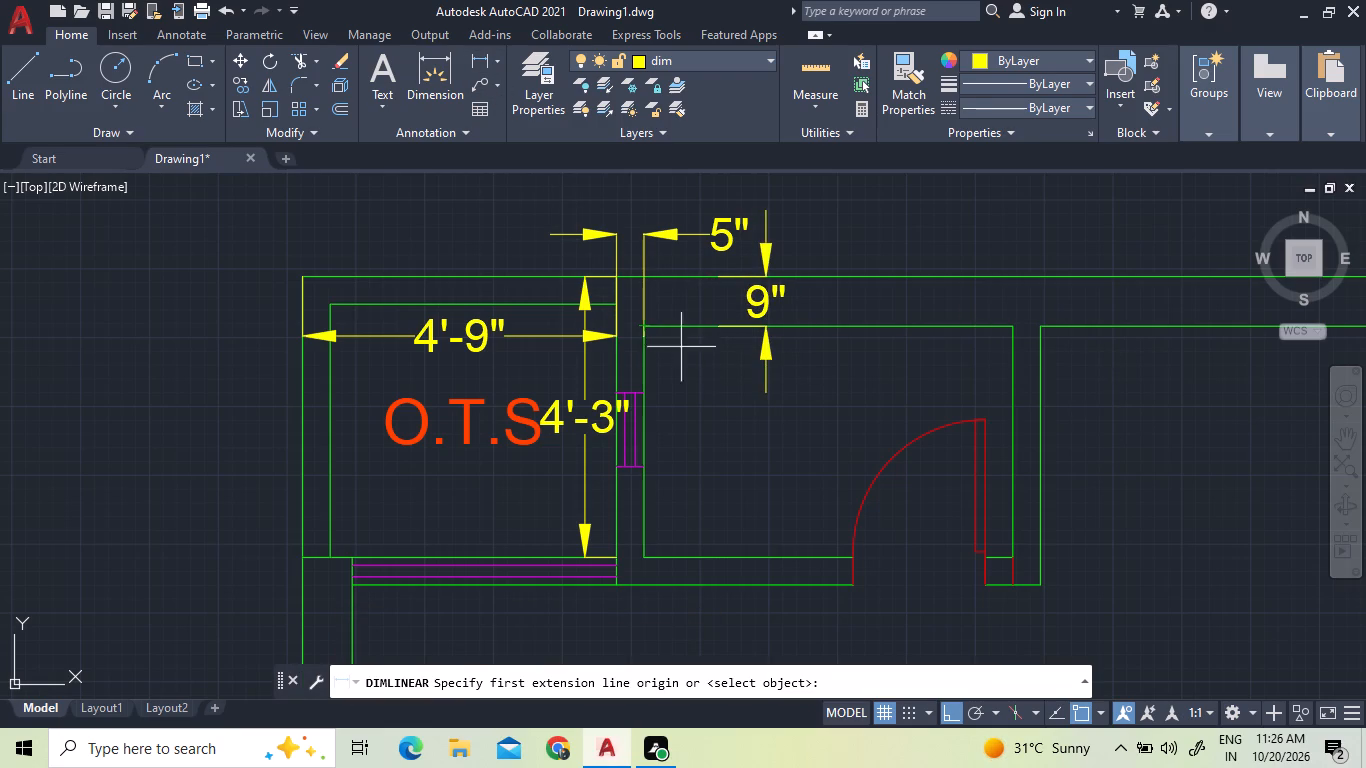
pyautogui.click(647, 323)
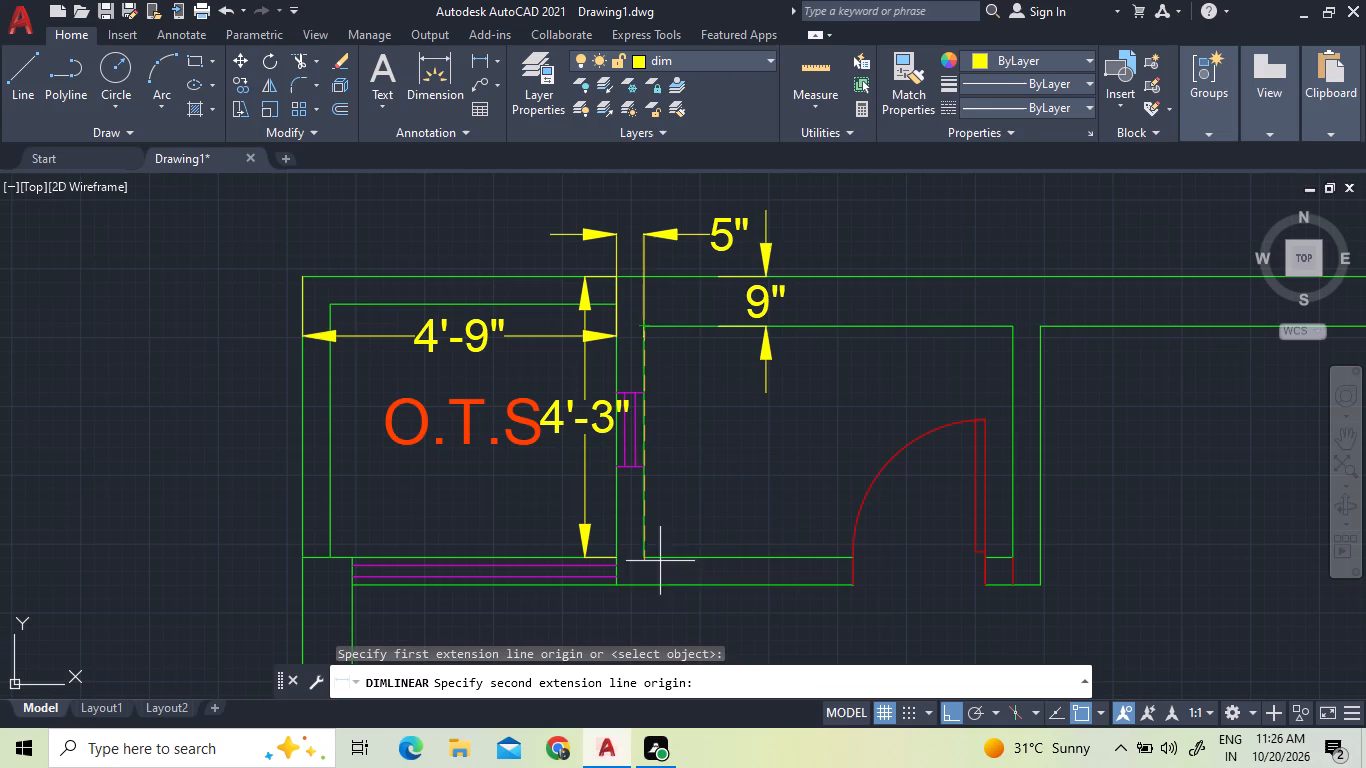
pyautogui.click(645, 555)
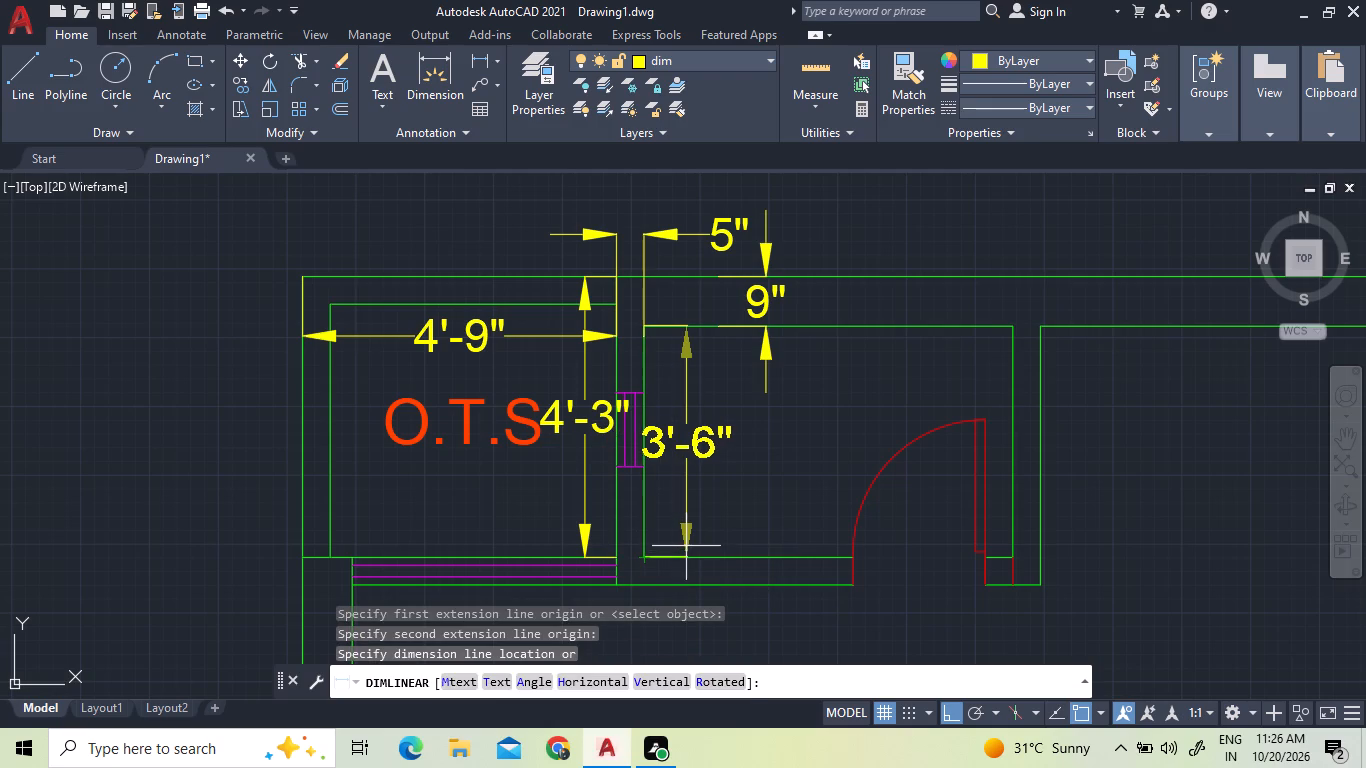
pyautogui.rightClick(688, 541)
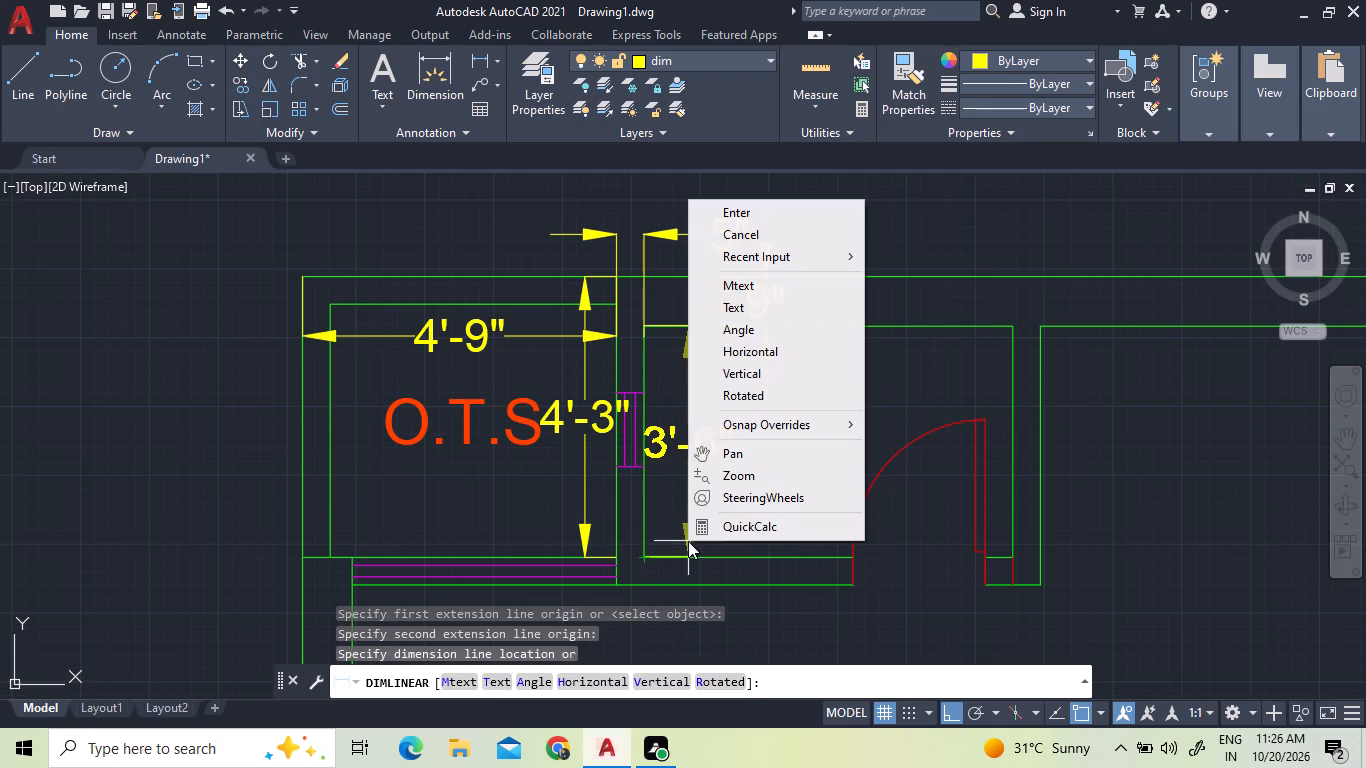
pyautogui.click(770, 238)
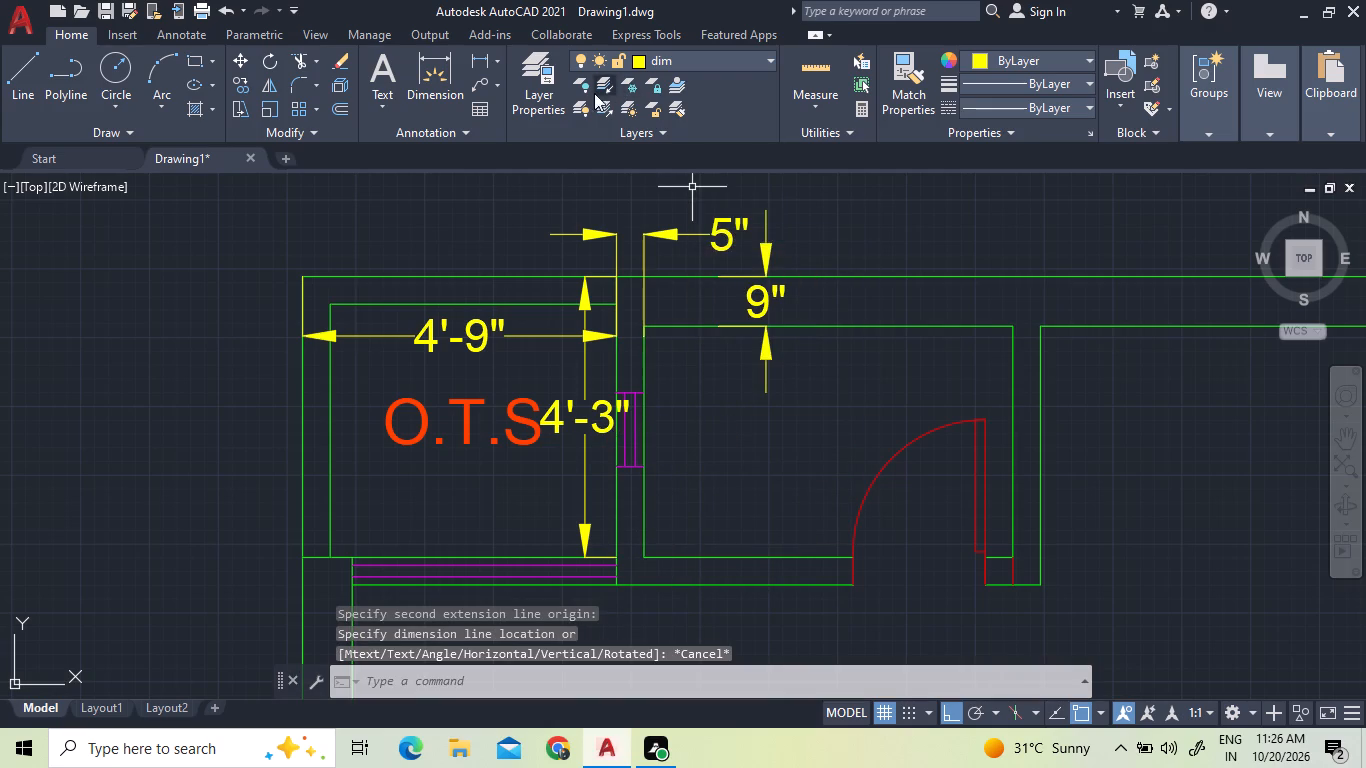
# Dimension the adjoining room's height from the upper wall's outer face to the lower wall's inner face, placing the dimension line inside the room.
pyautogui.click(471, 58)
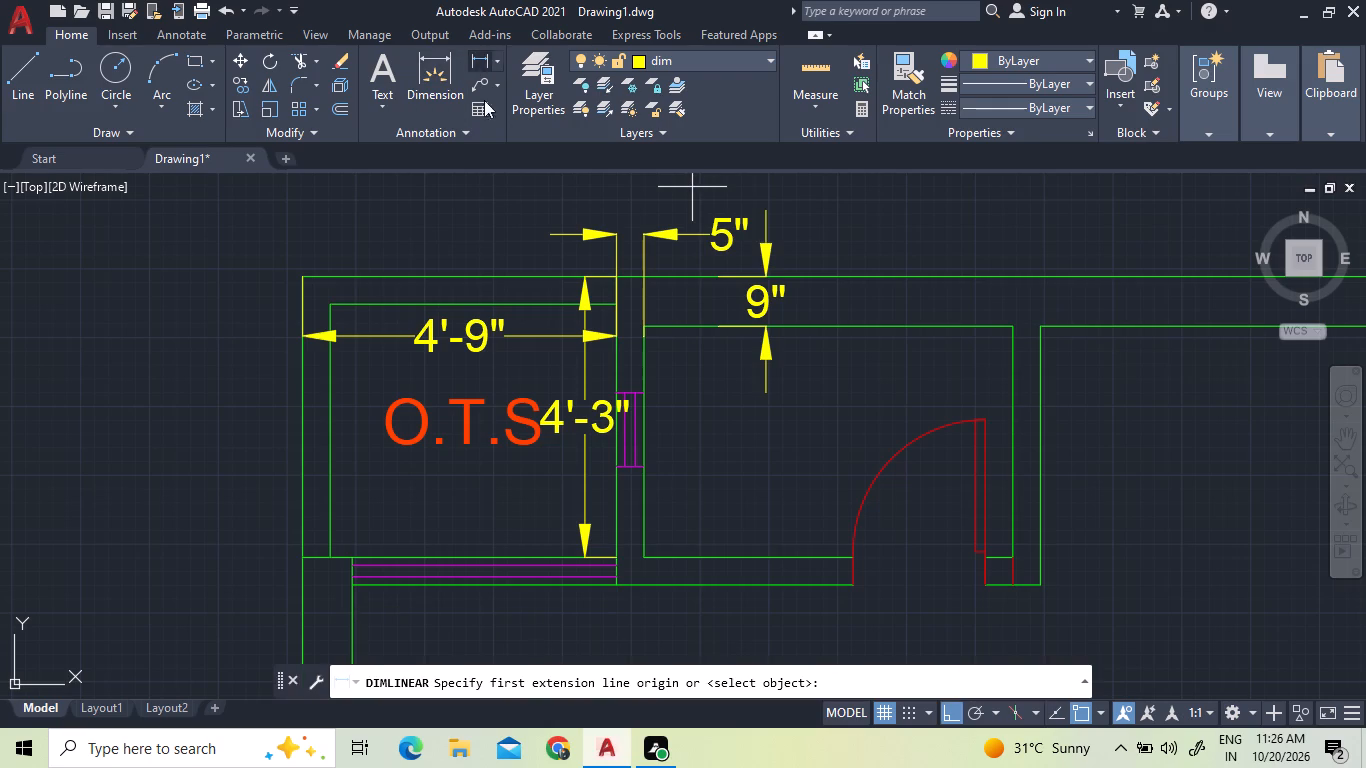
pyautogui.click(642, 277)
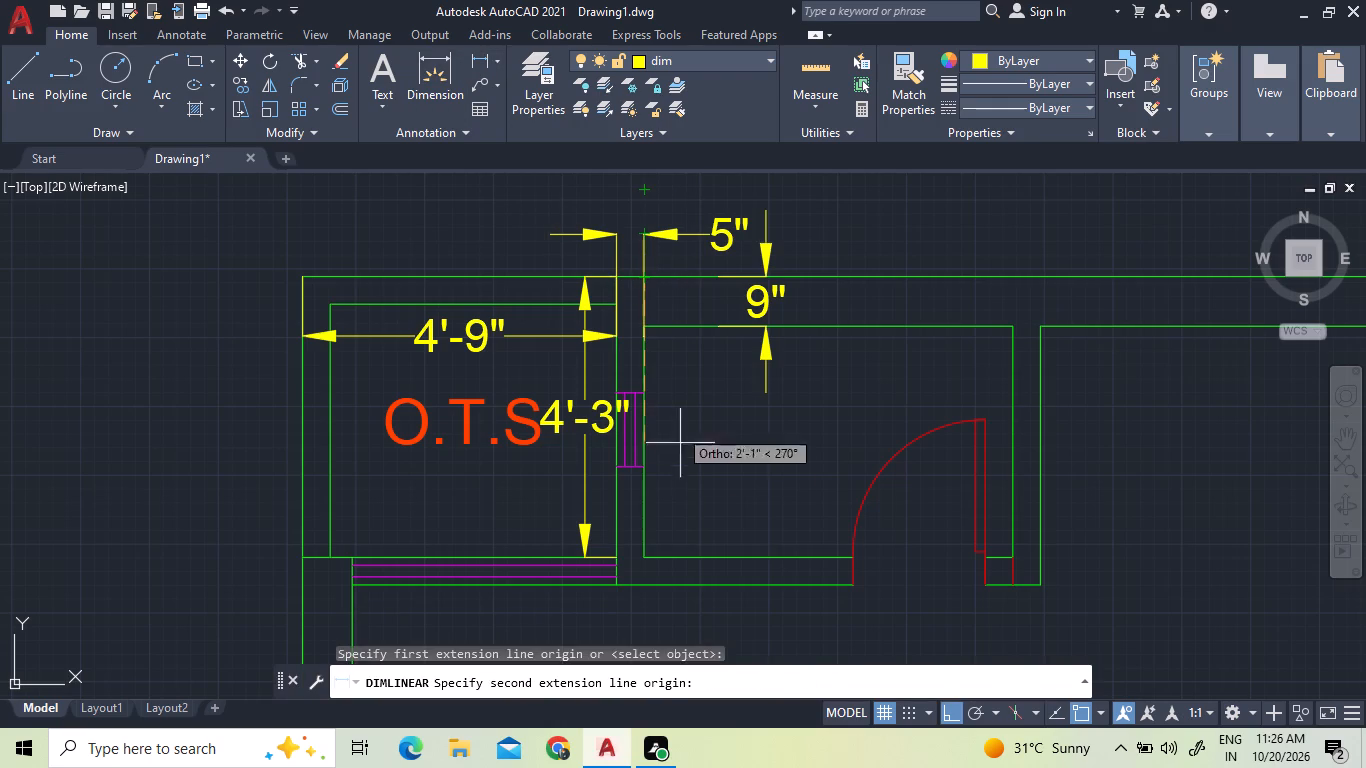
pyautogui.click(644, 557)
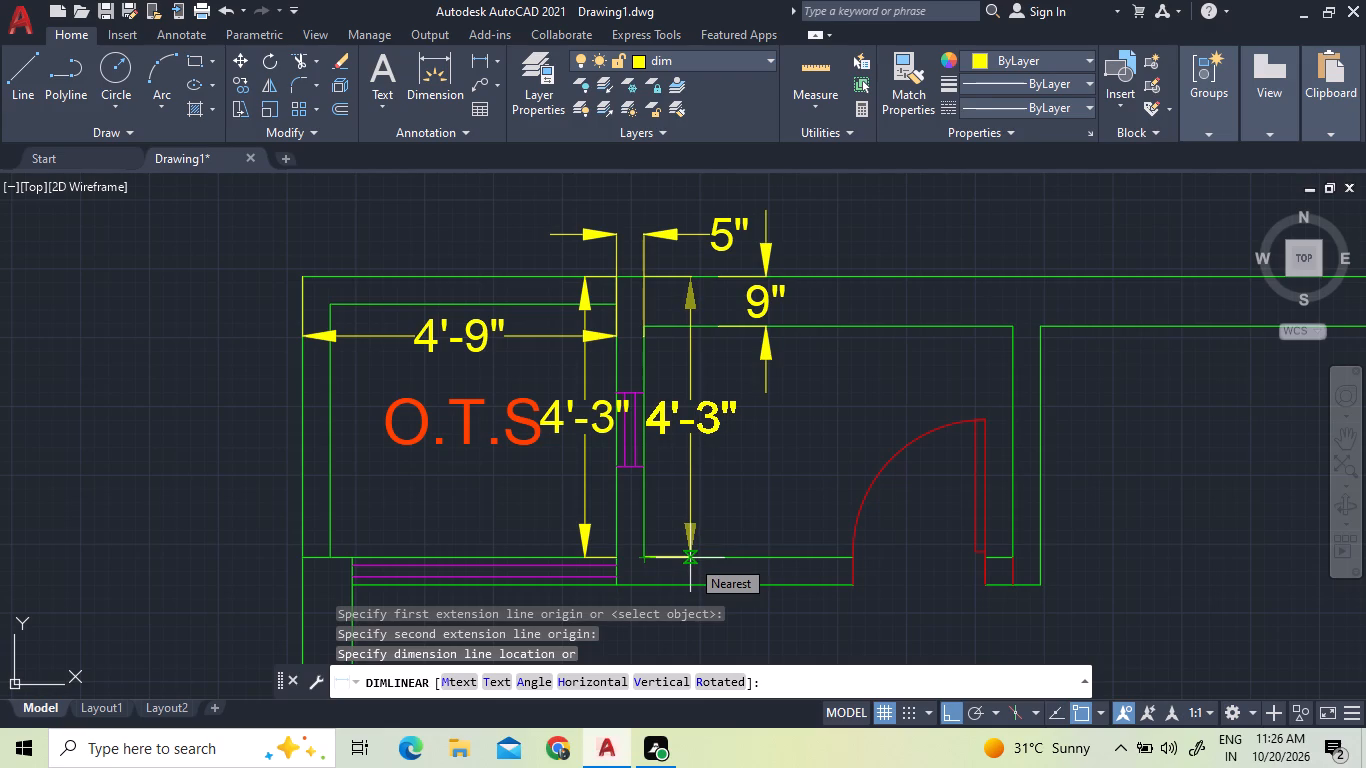
pyautogui.click(690, 558)
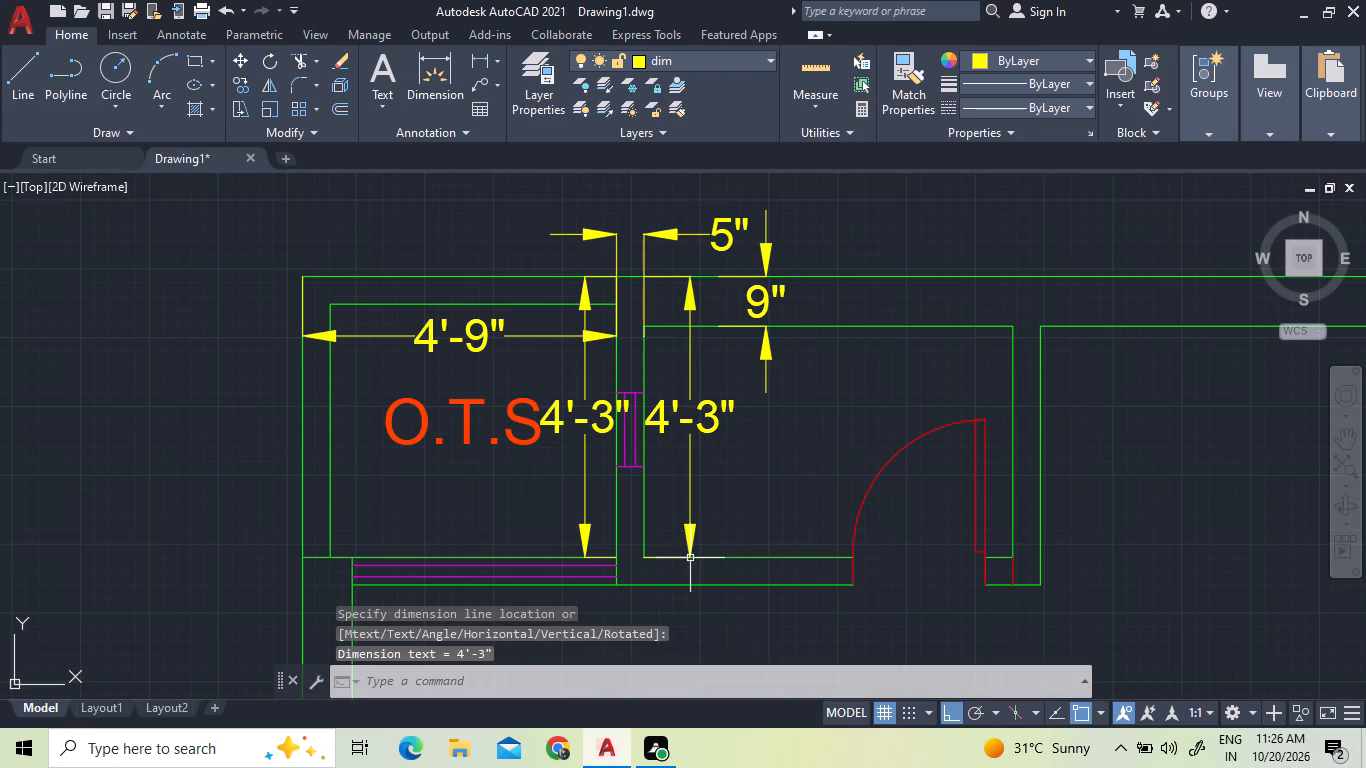
# Add a linear dimension for the adjoining room's inner width, with its dimension line just inside the upper wall.
pyautogui.click(472, 60)
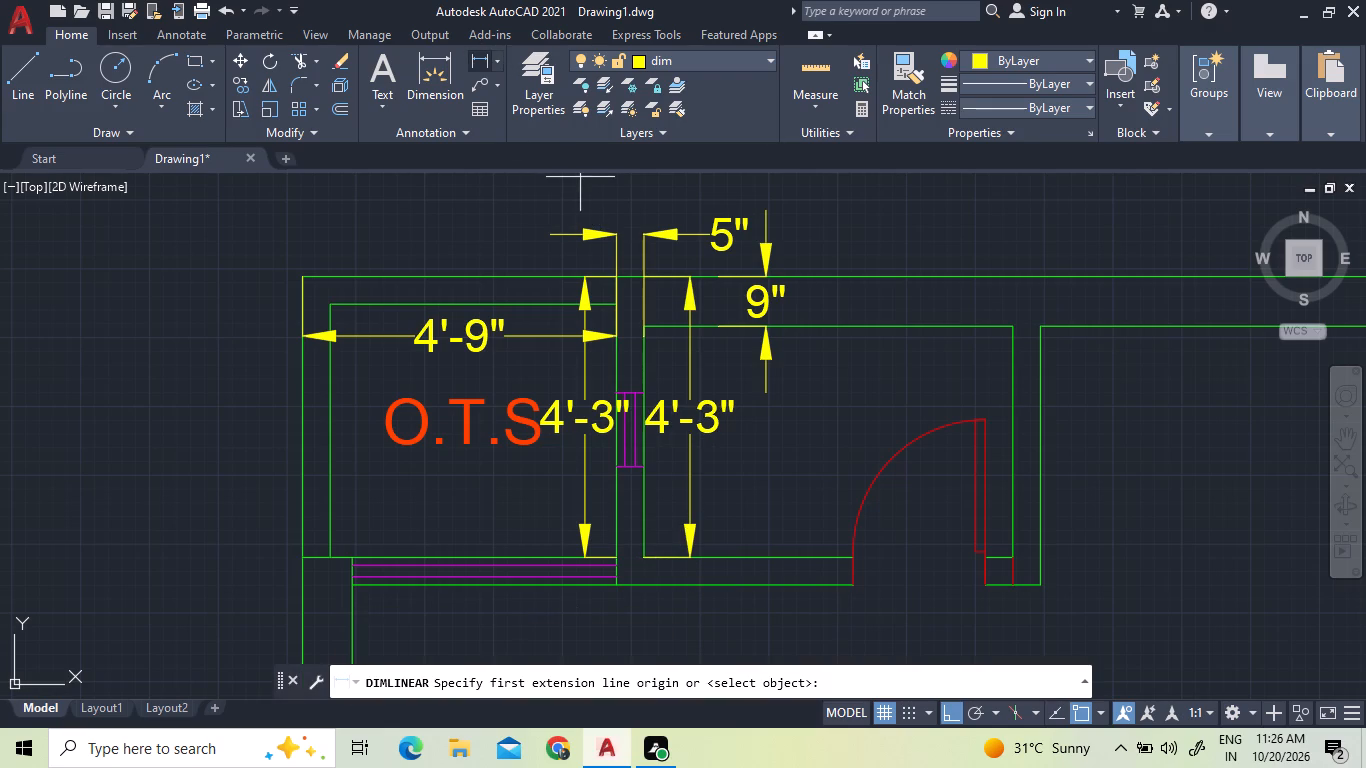
pyautogui.click(646, 326)
pyautogui.click(1010, 331)
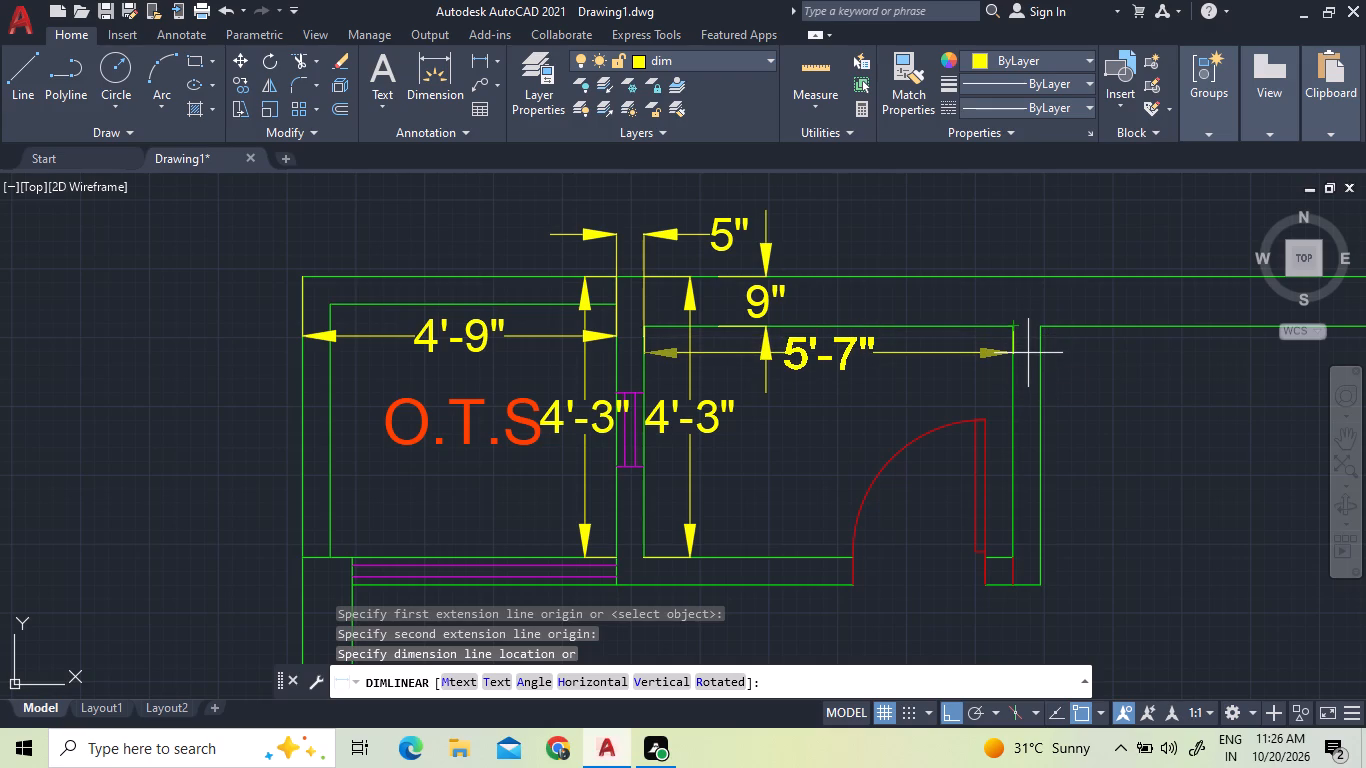
pyautogui.click(1028, 353)
# Replace the adjoining room's height dimension with one between the inner faces of its upper and lower walls, placed inside the room.
pyautogui.click(705, 299)
pyautogui.click(667, 286)
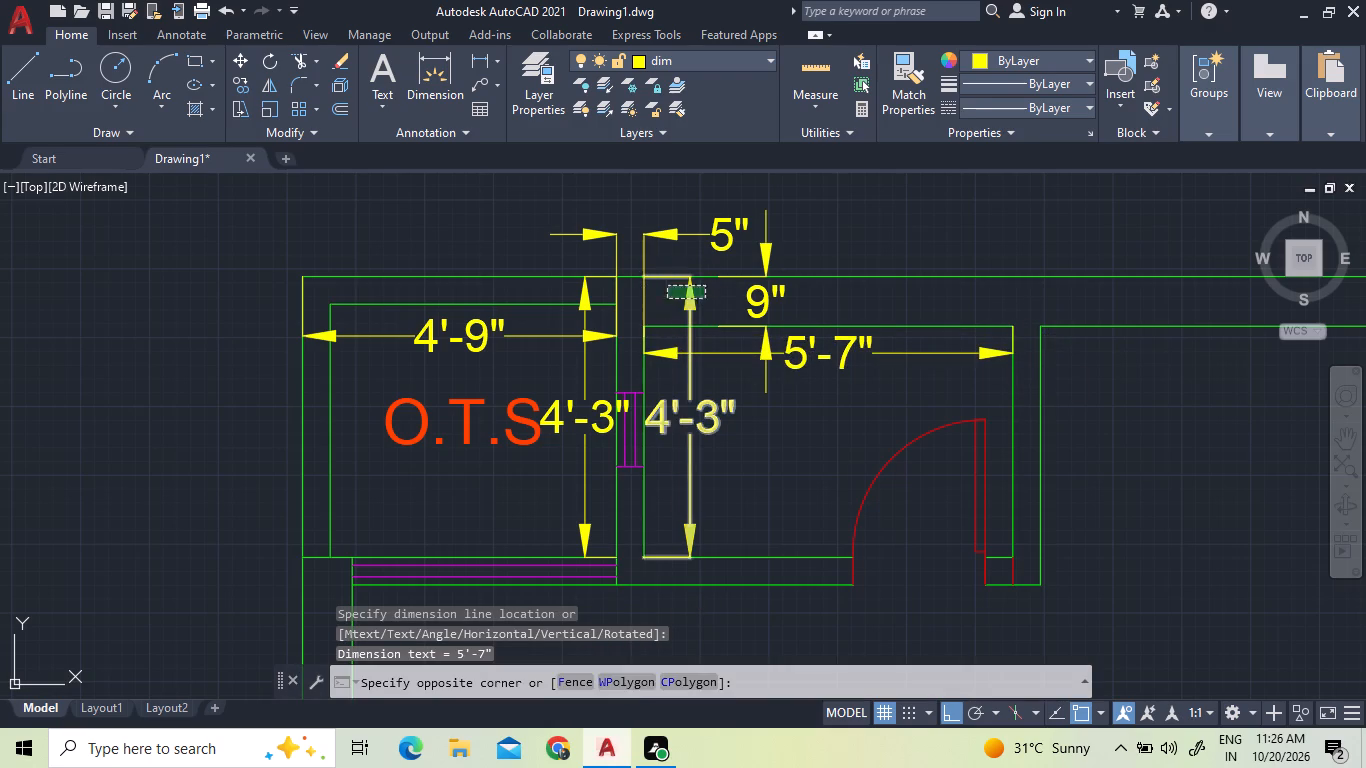
pyautogui.press('Delete')
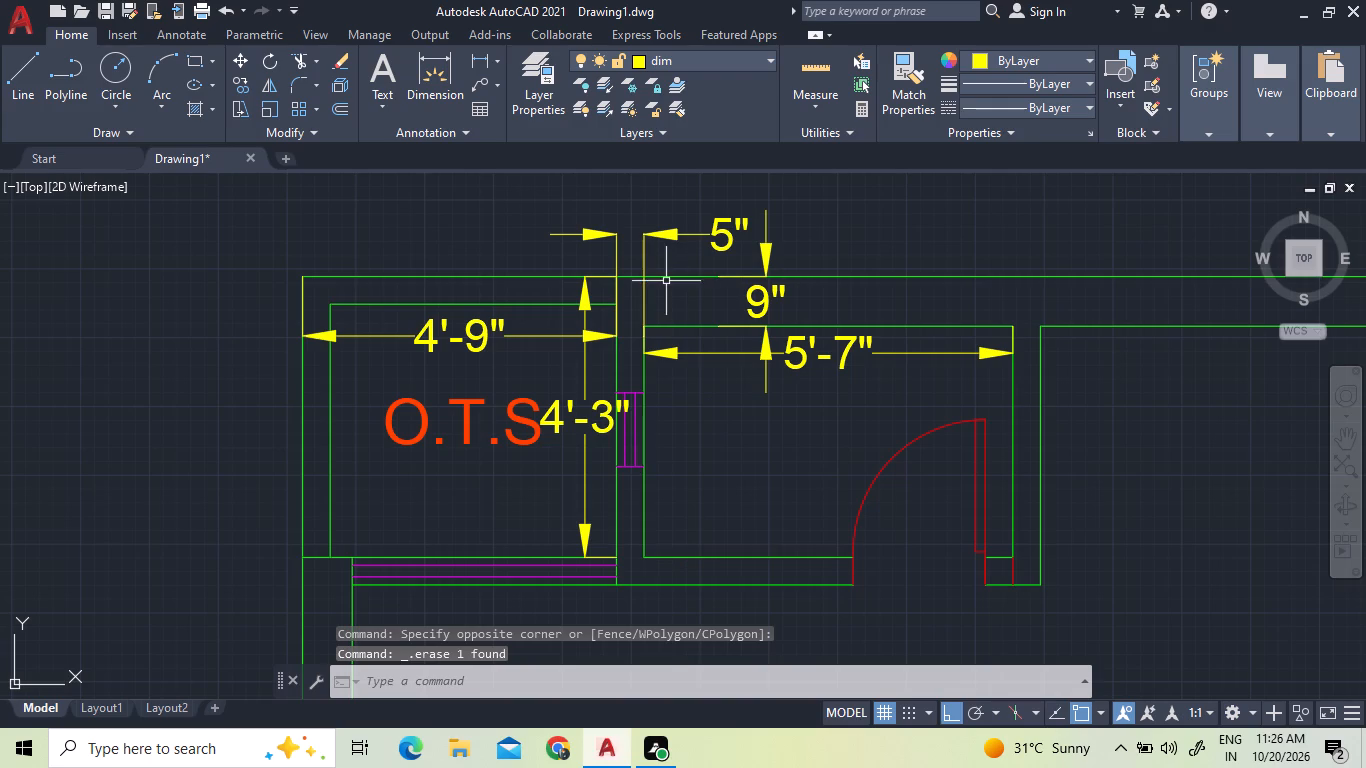
pyautogui.click(484, 54)
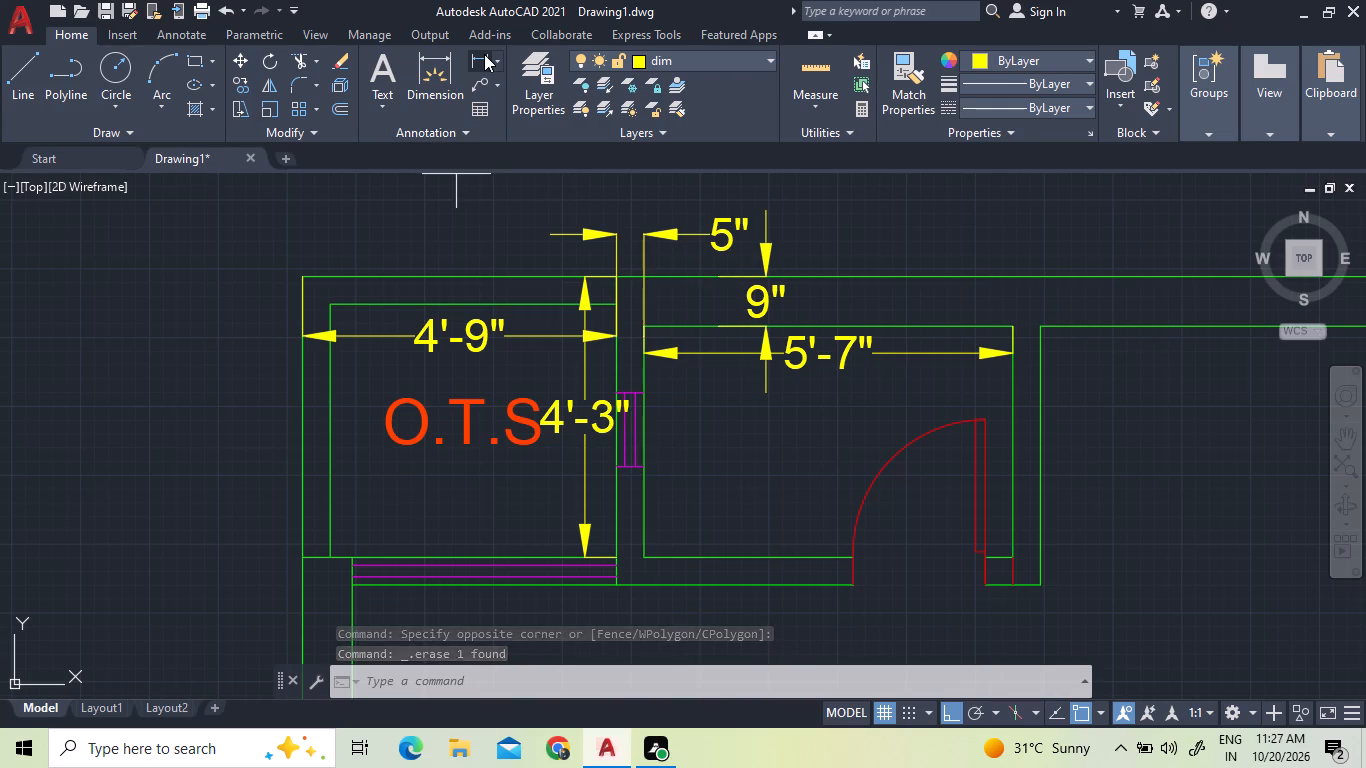
pyautogui.click(645, 324)
pyautogui.click(654, 560)
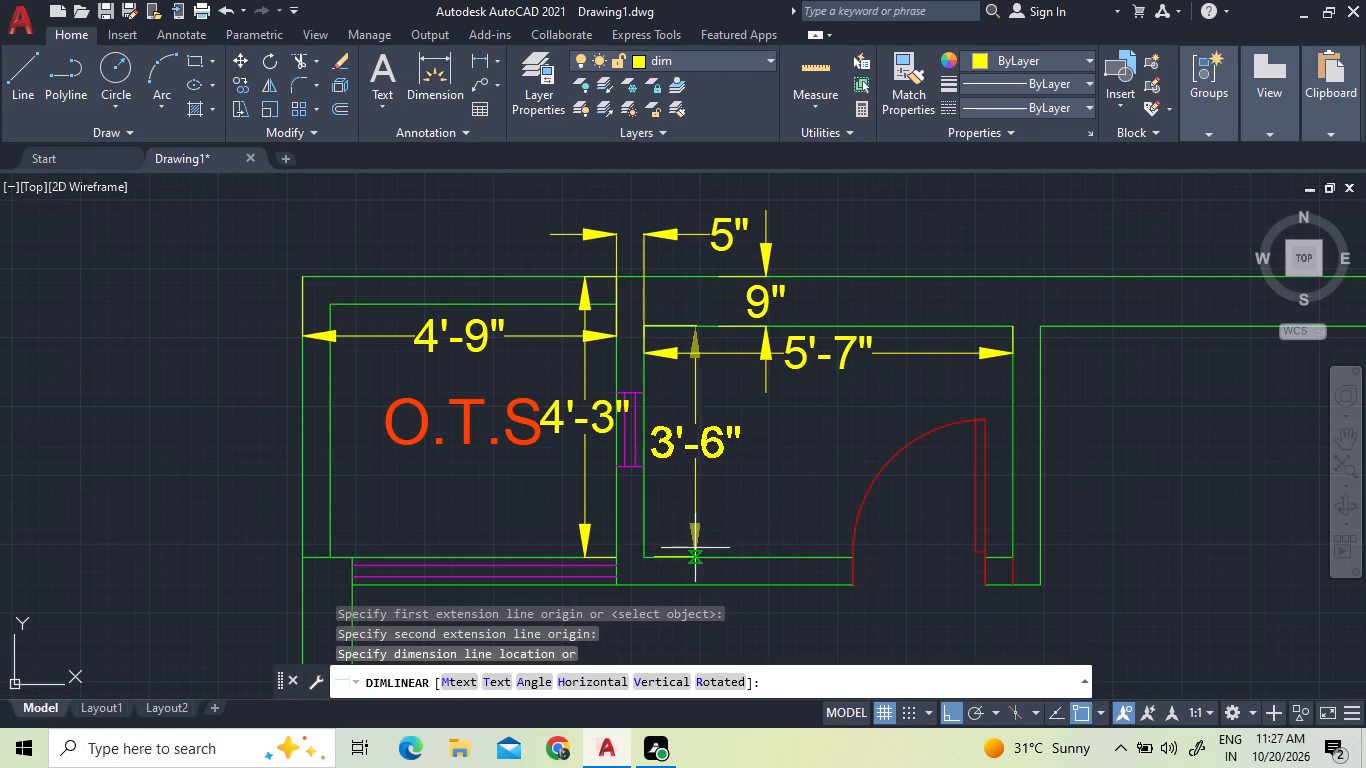
pyautogui.click(697, 539)
# On the text layer, add the multiline text label "D" at the adjoining room's door opening with an 8" text height.
pyautogui.scroll(-1, 637, 386)
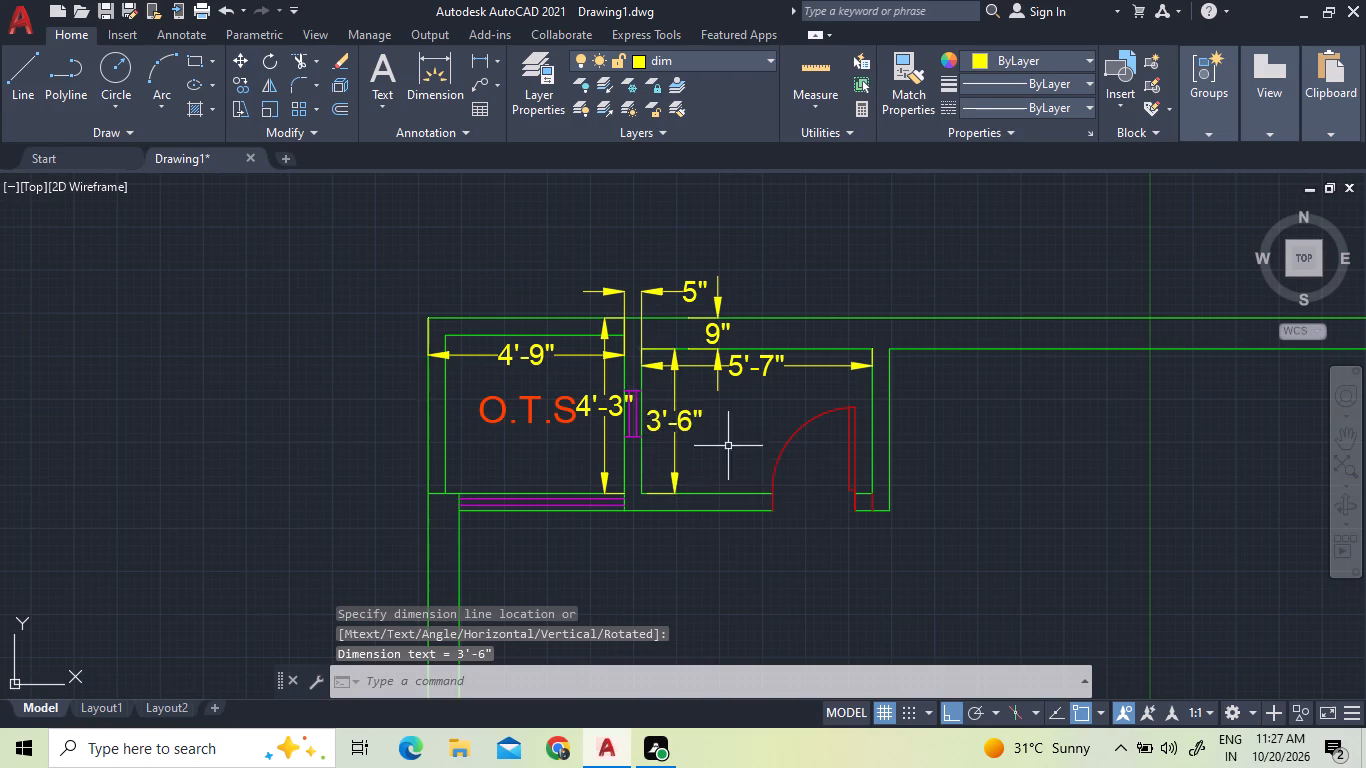
pyautogui.scroll(-1, 809, 489)
pyautogui.scroll(2, 851, 516)
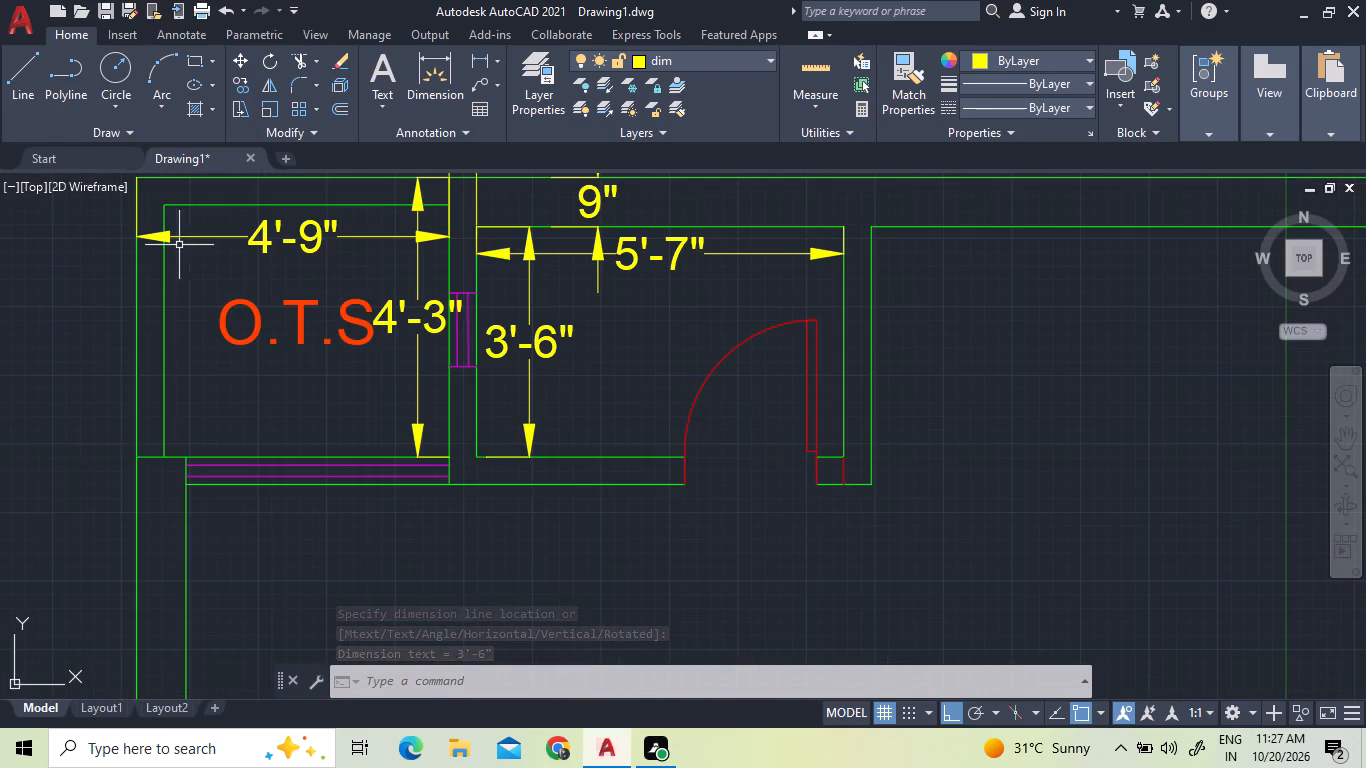
pyautogui.click(699, 60)
pyautogui.click(691, 204)
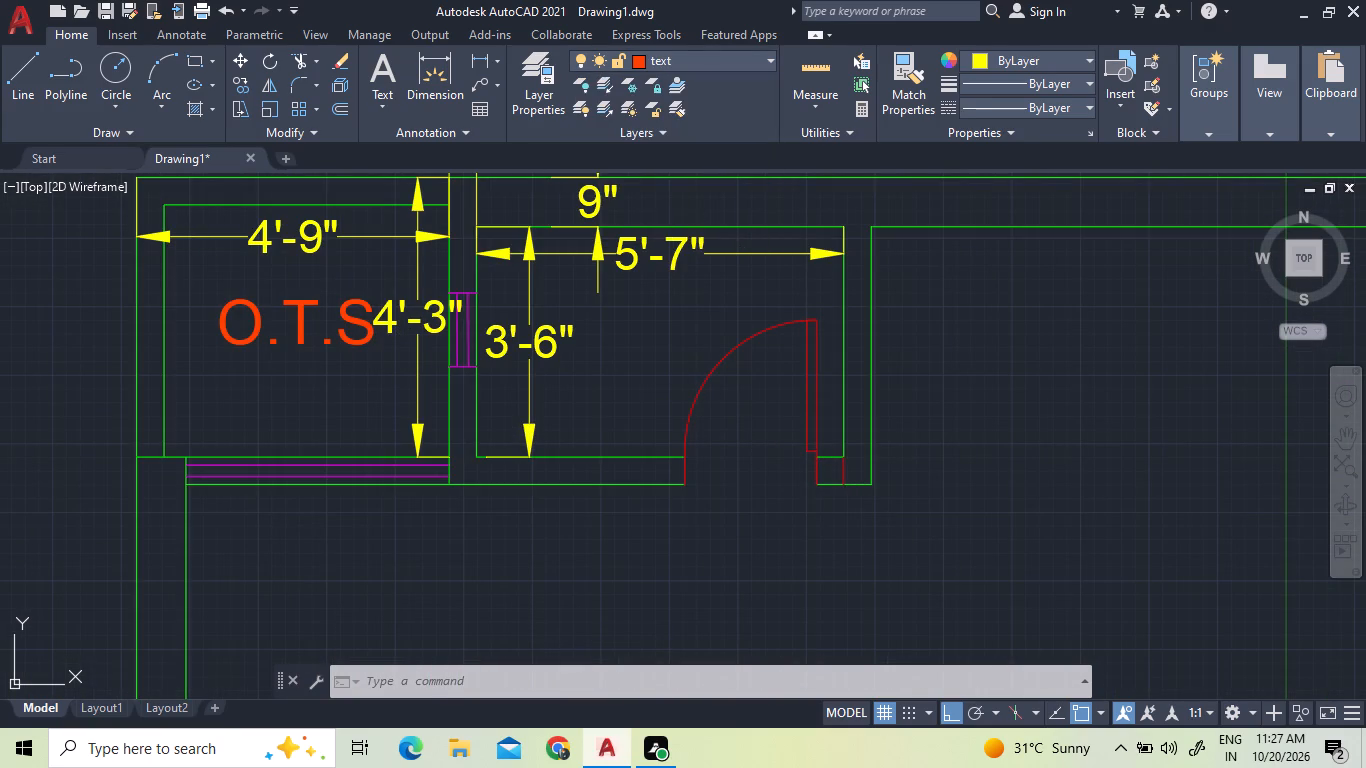
pyautogui.click(377, 54)
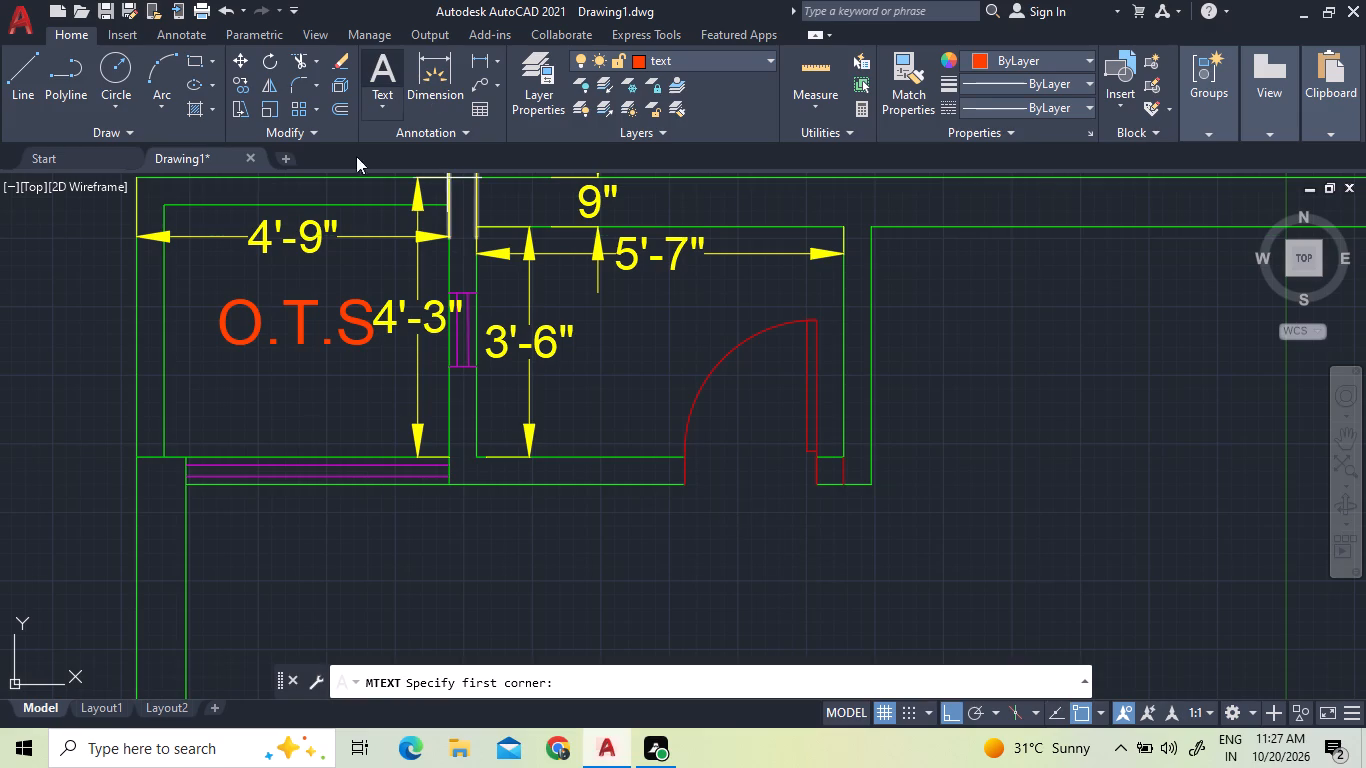
pyautogui.click(721, 451)
pyautogui.click(756, 487)
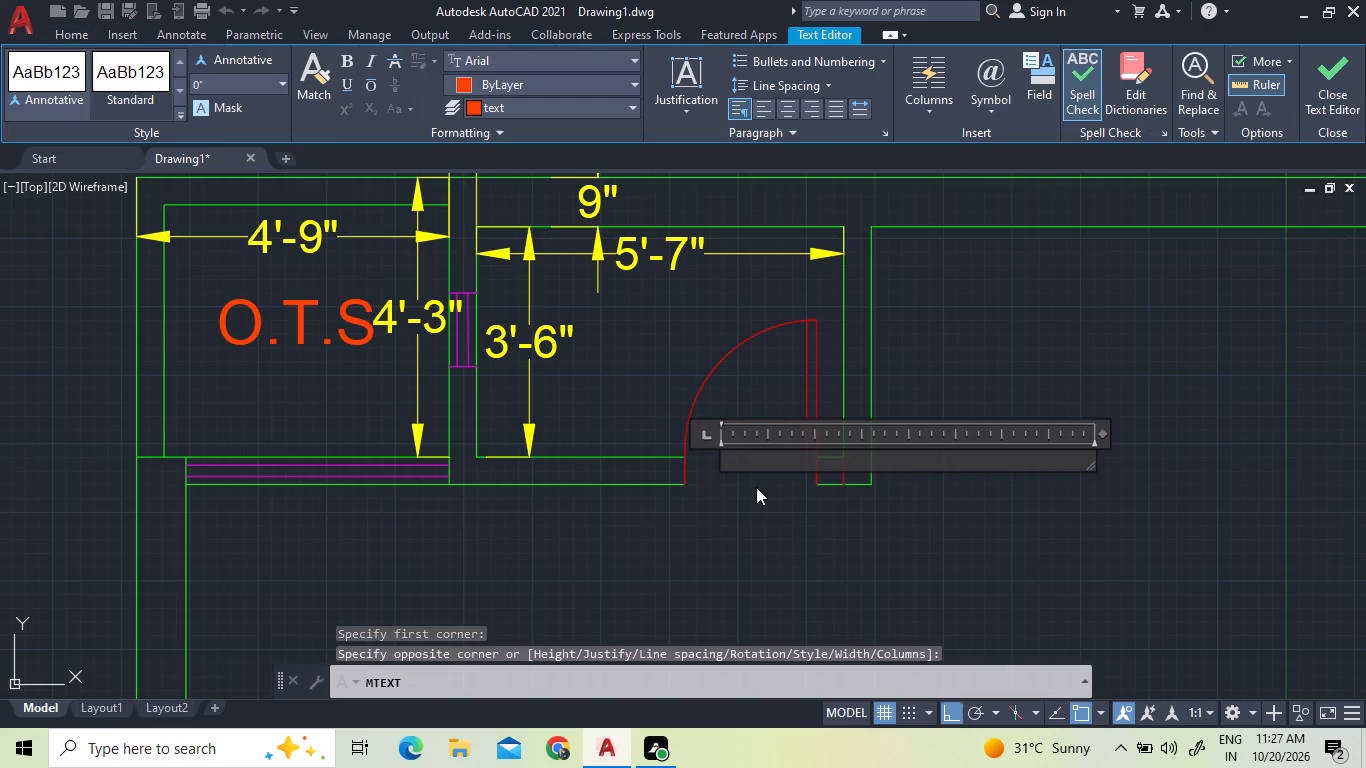
pyautogui.press('d')
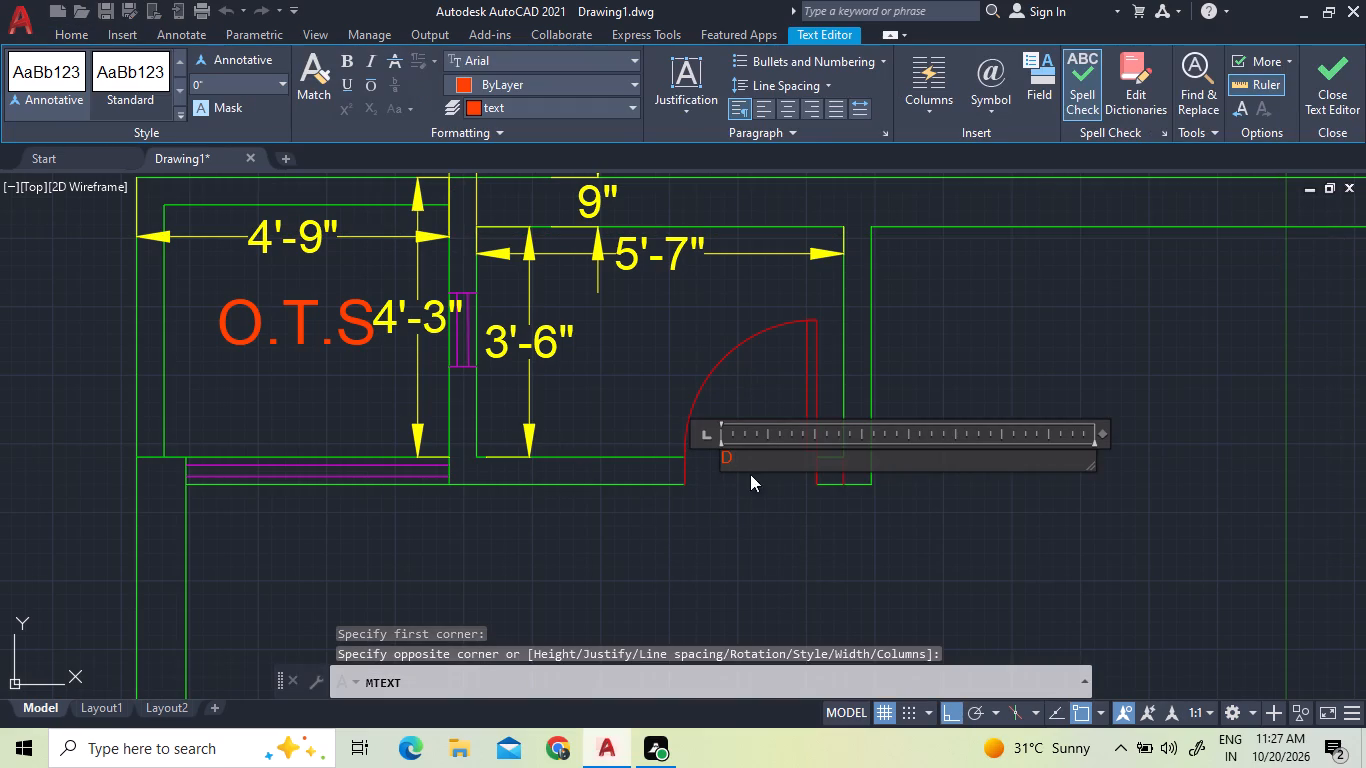
pyautogui.click(747, 458)
pyautogui.click(747, 458)
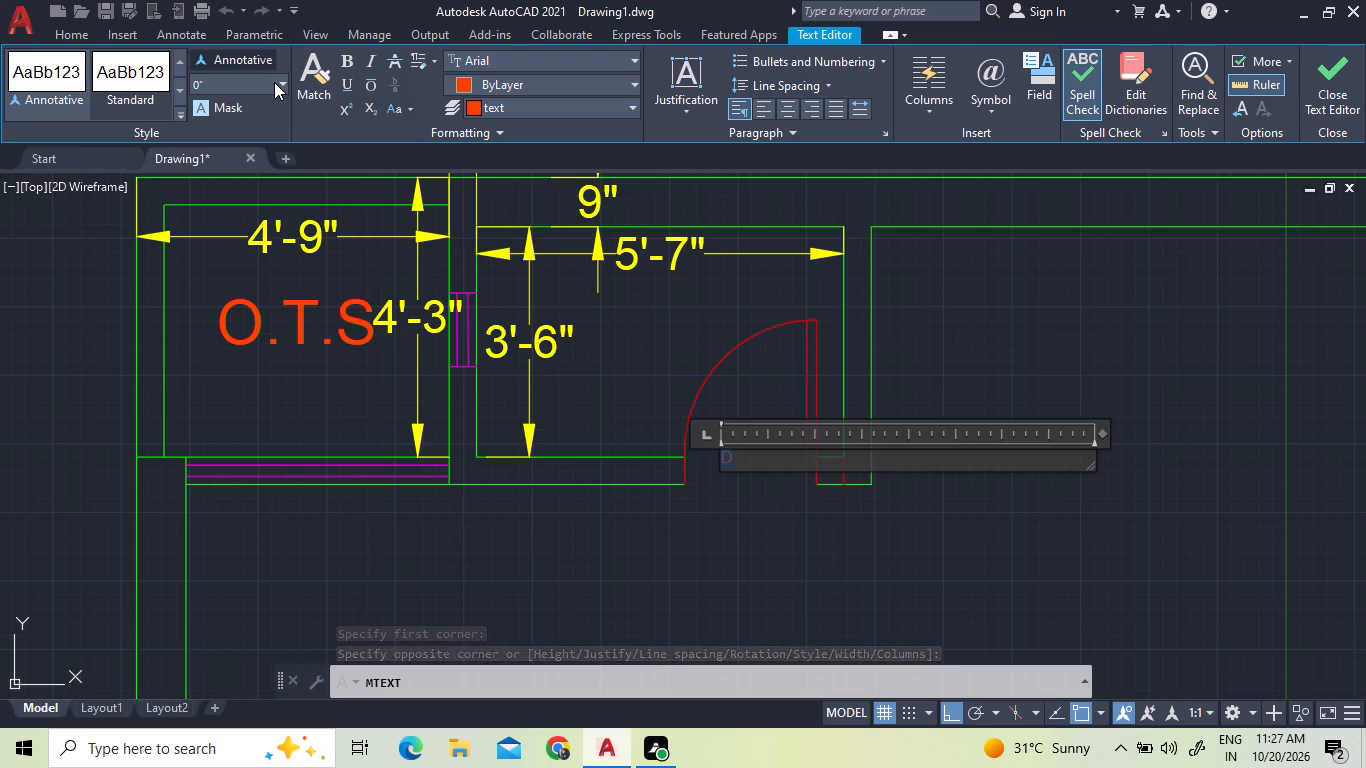
pyautogui.click(282, 86)
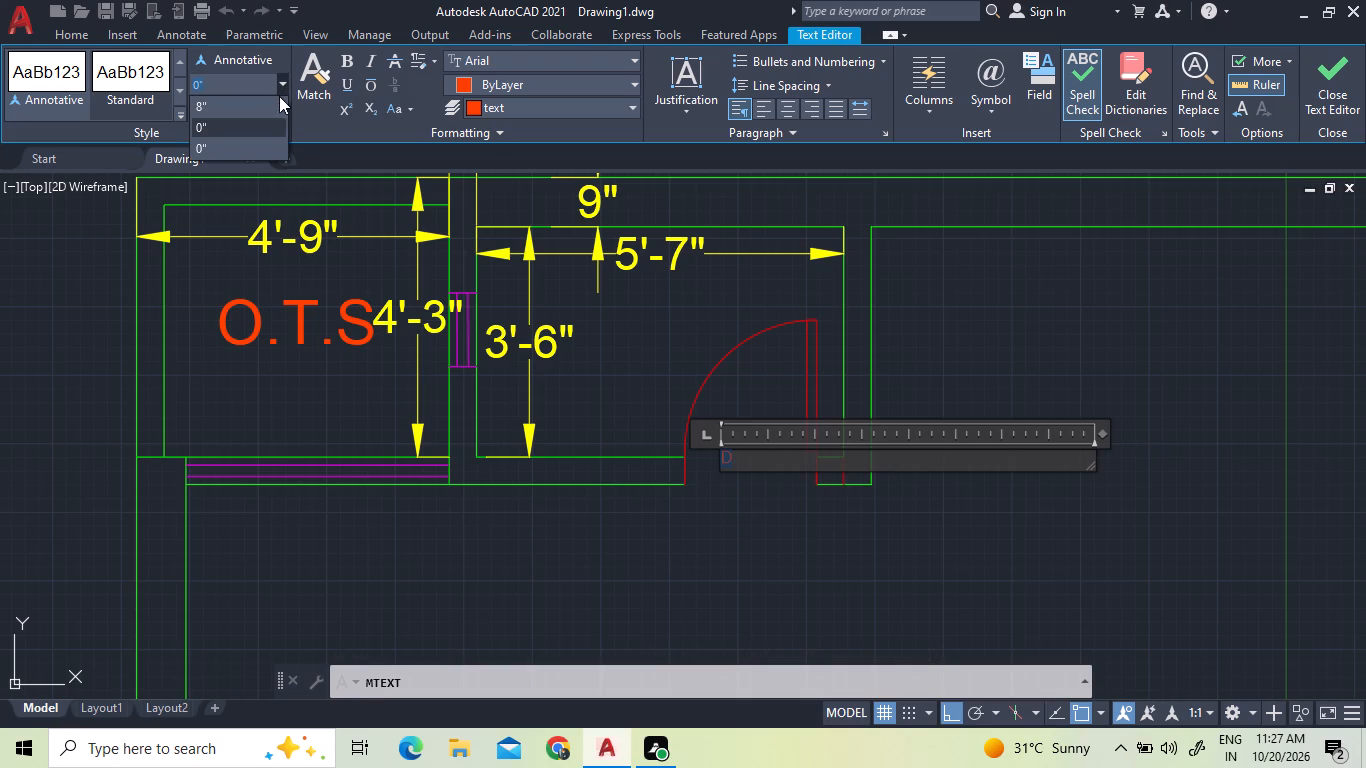
pyautogui.click(271, 105)
pyautogui.click(650, 379)
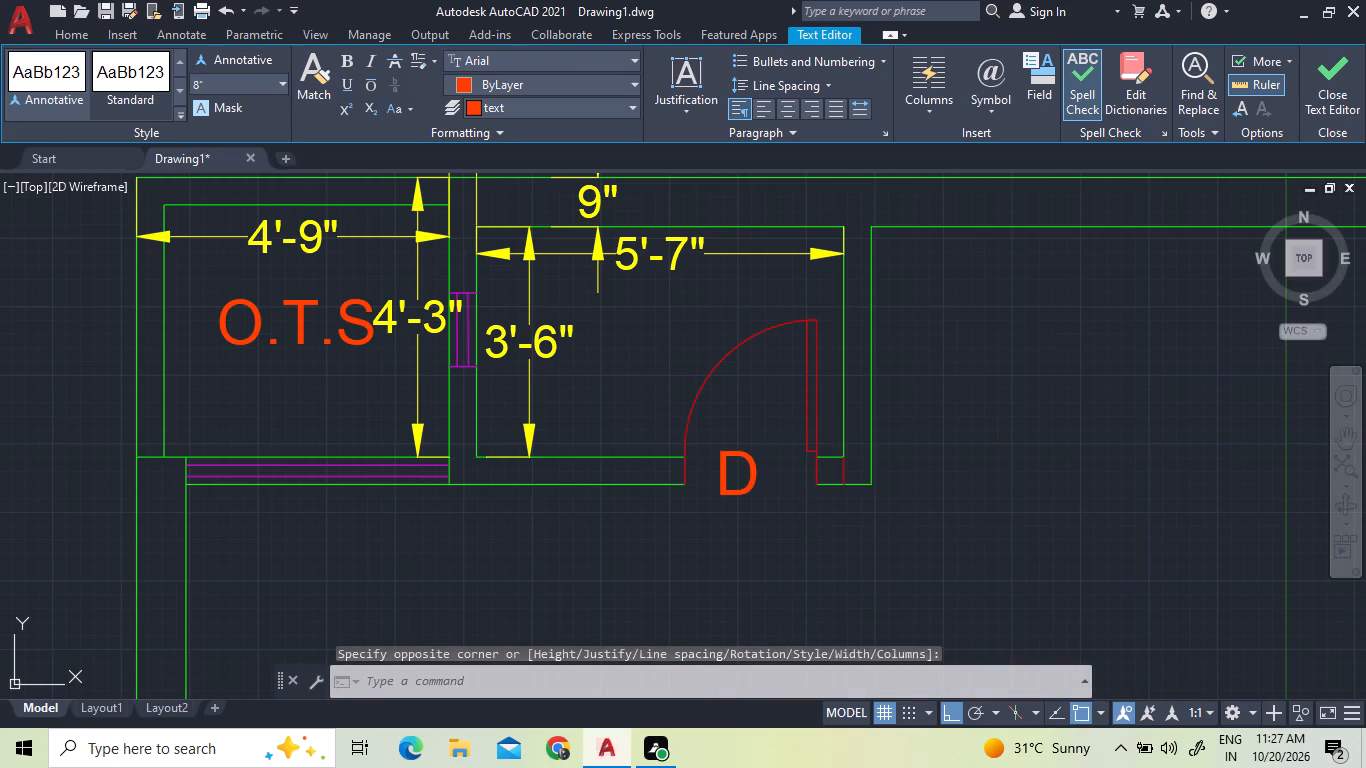
# Add a multiline text label "V" with 8" text height at the small window in the partition beside the O.T.S room.
pyautogui.scroll(-1, 784, 461)
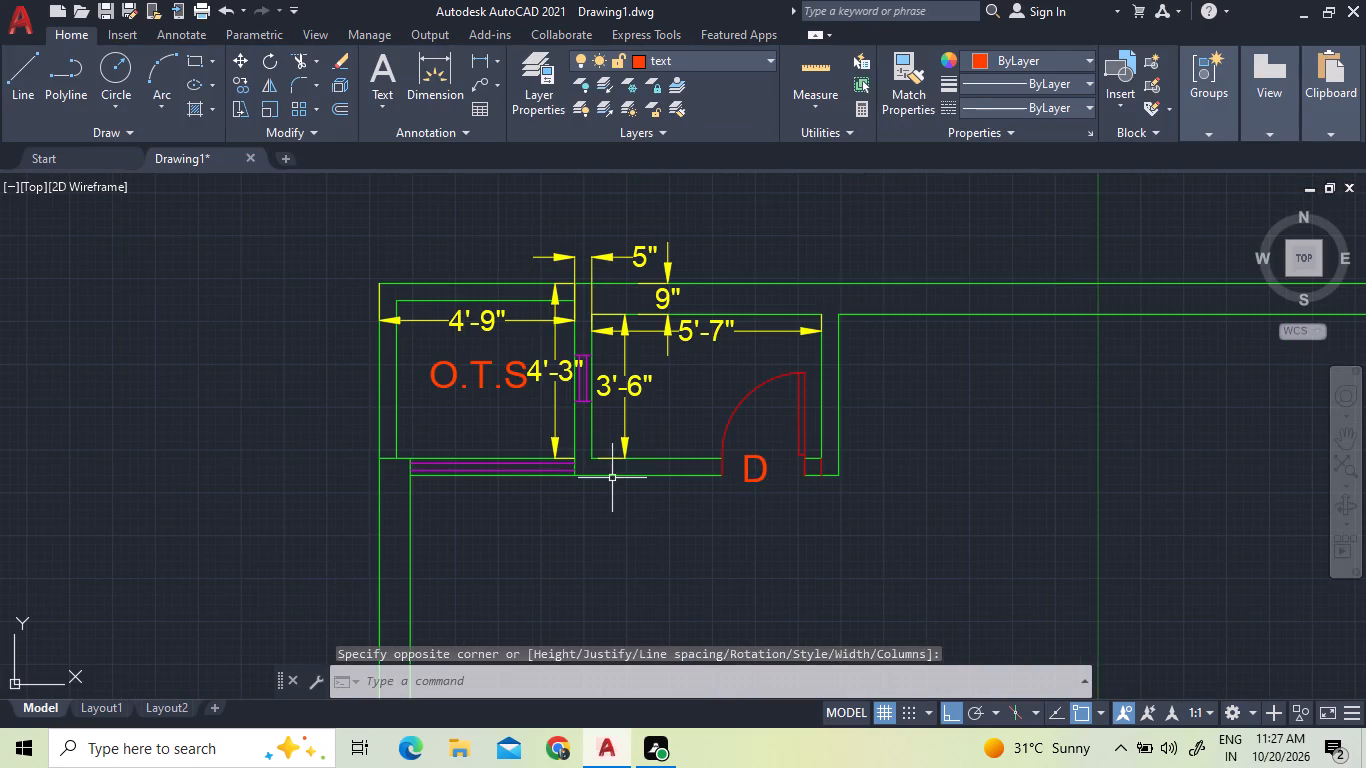
pyautogui.scroll(2, 583, 375)
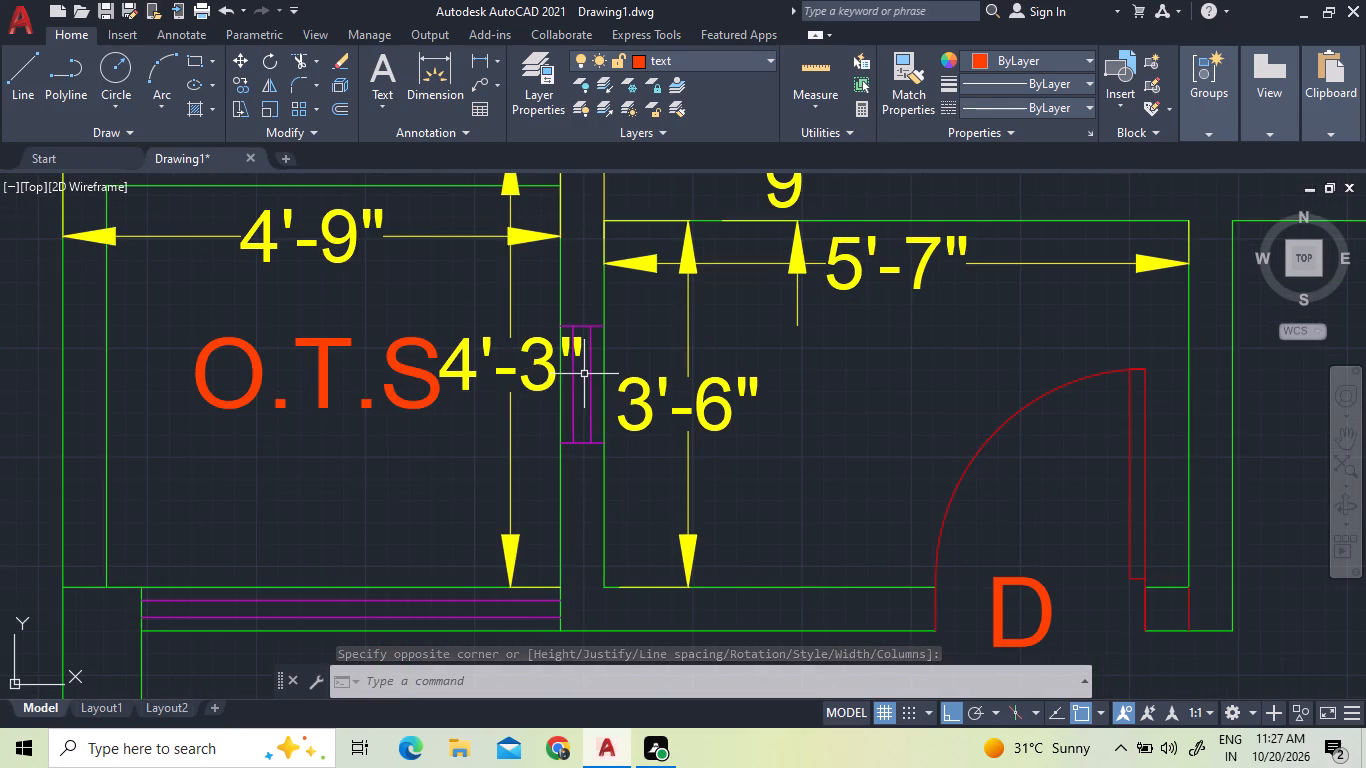
pyautogui.scroll(2, 576, 277)
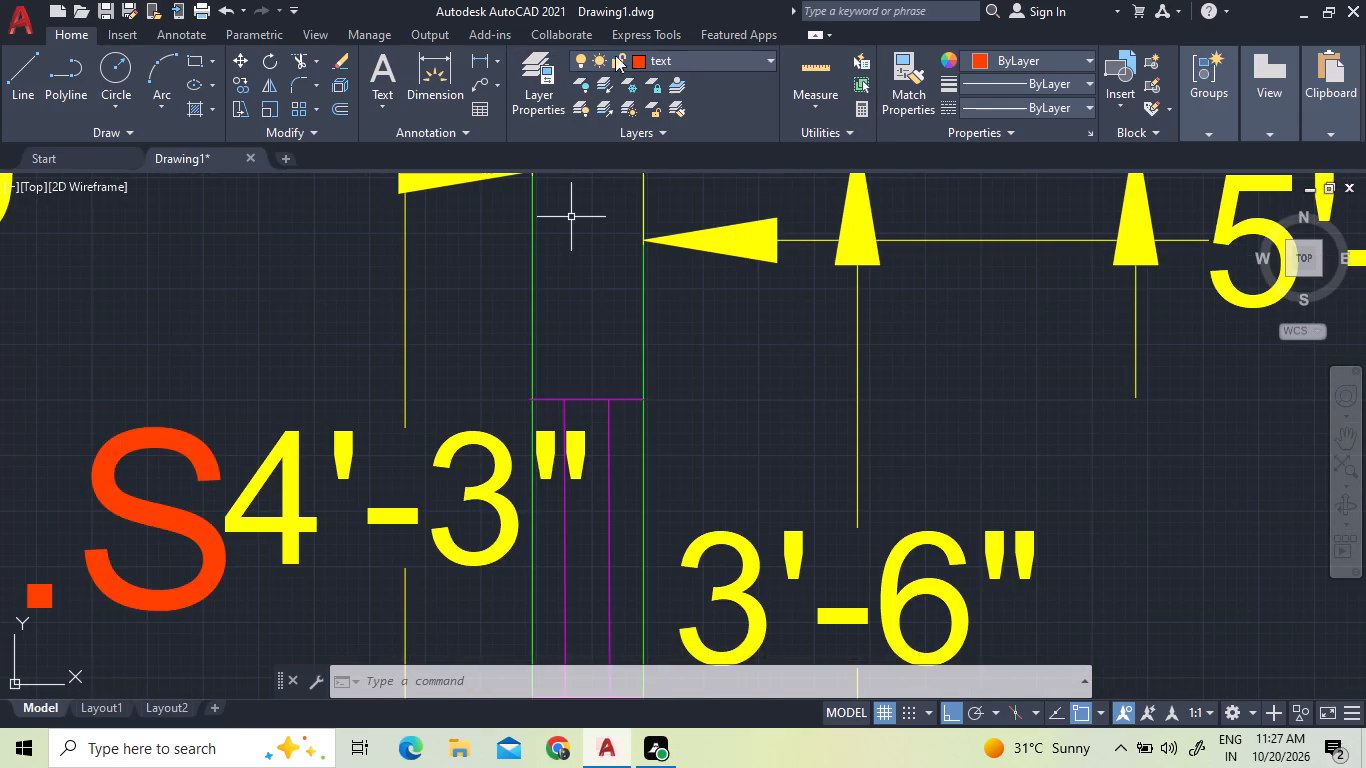
pyautogui.click(370, 71)
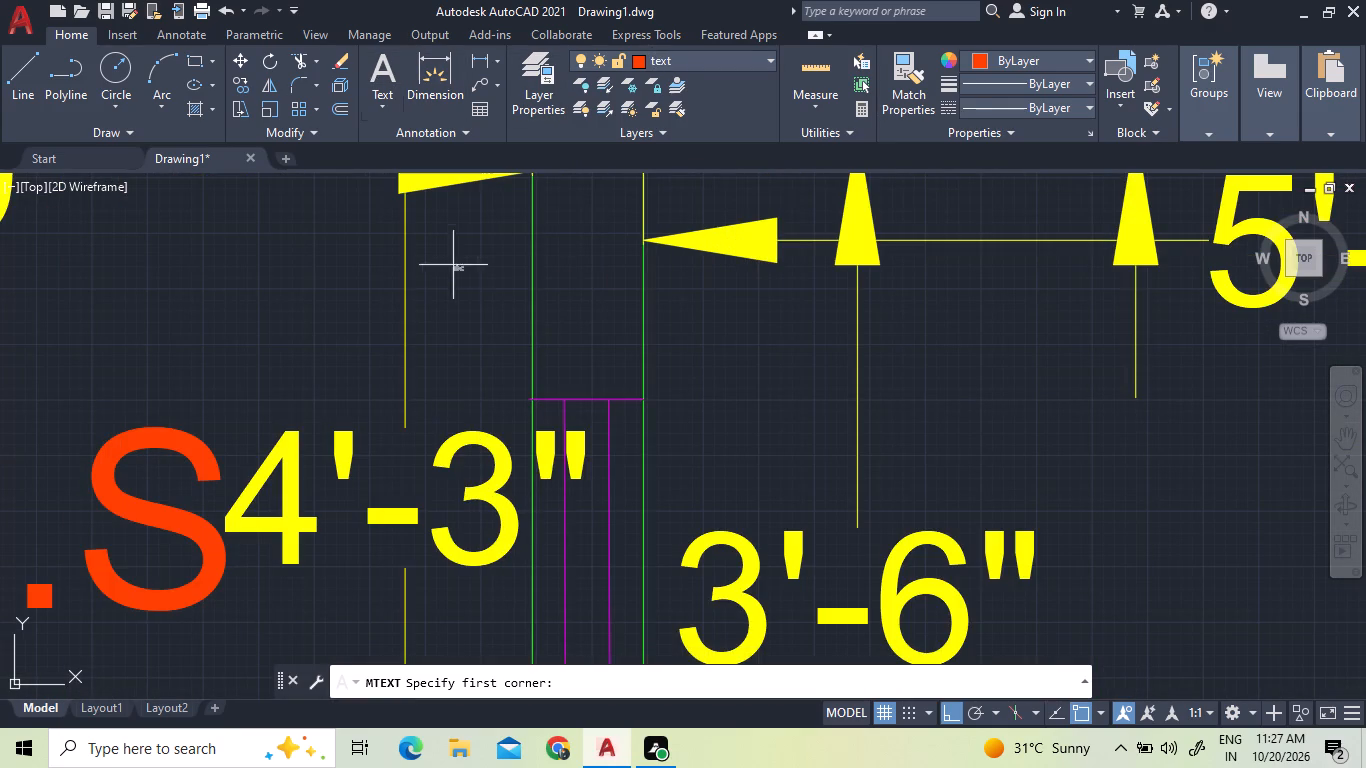
pyautogui.click(550, 299)
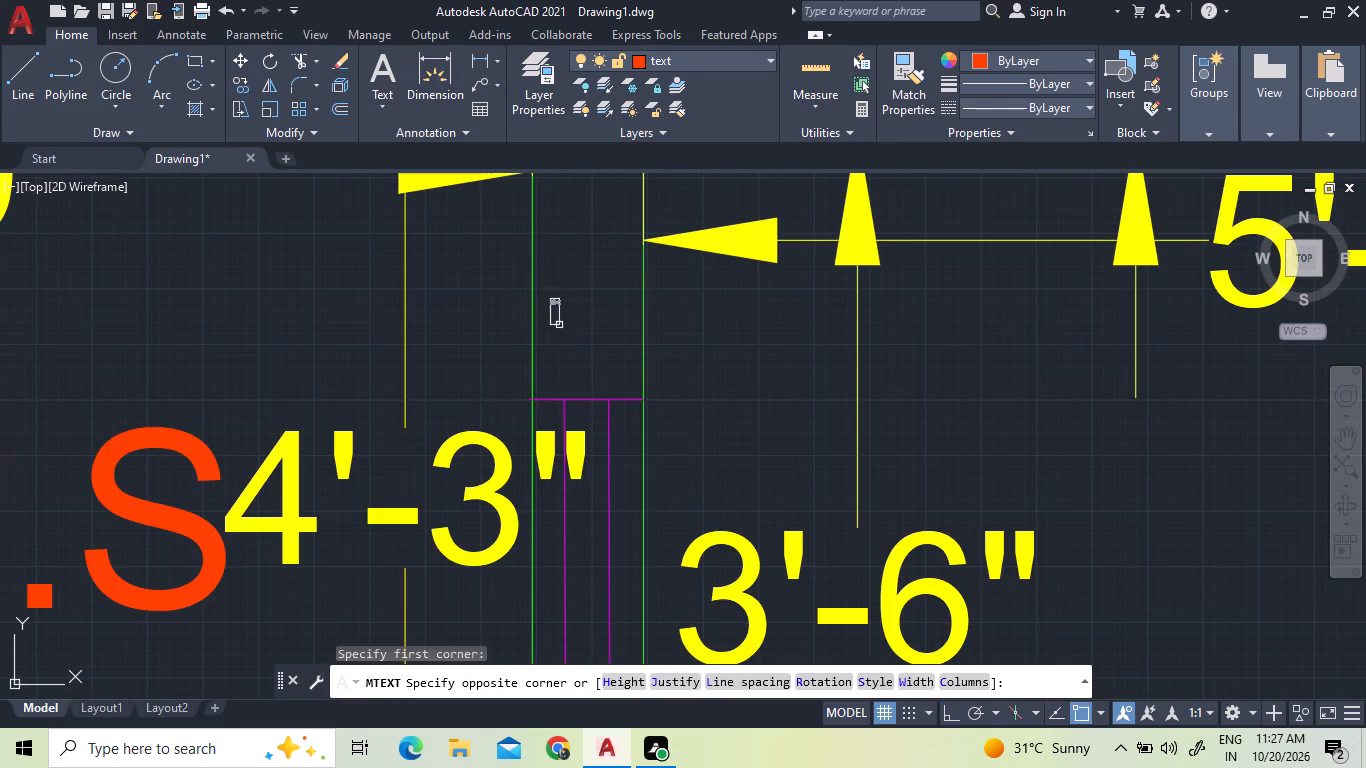
pyautogui.click(597, 335)
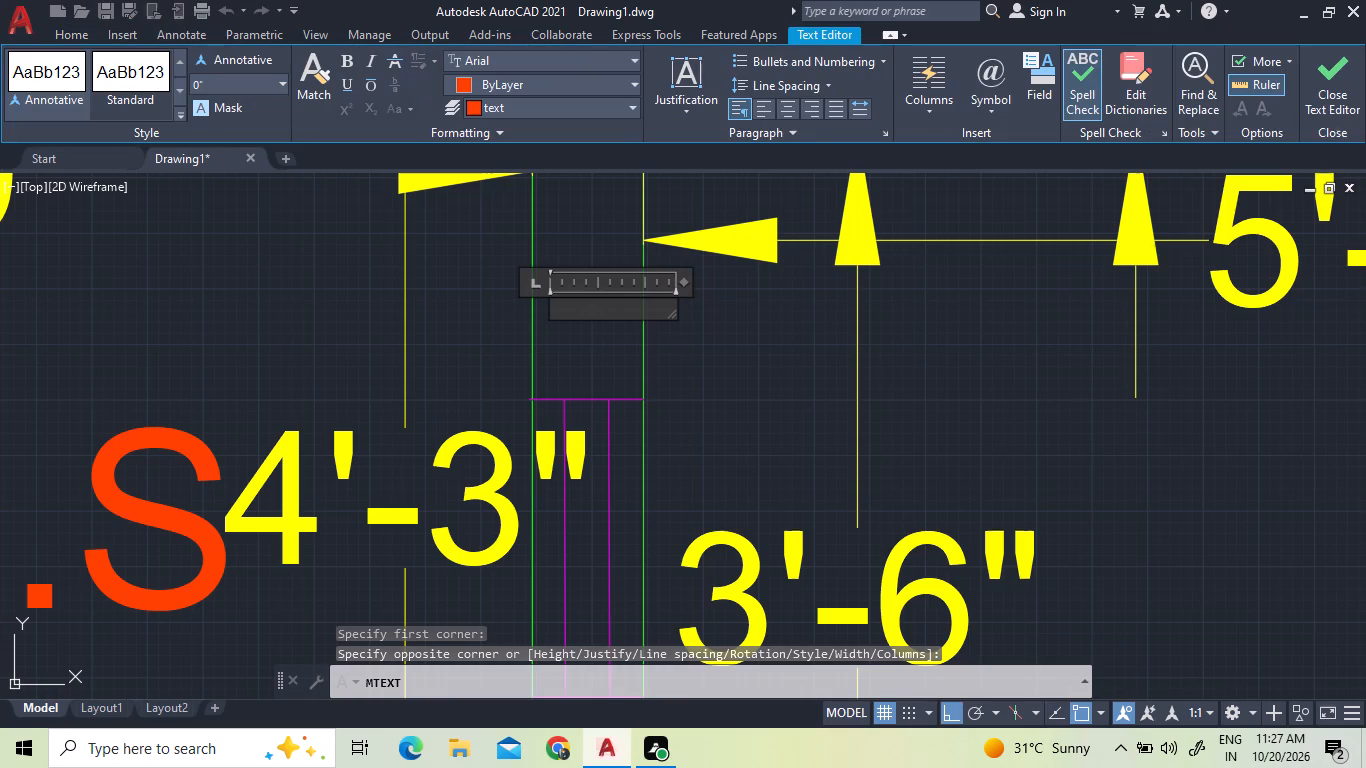
pyautogui.press('v')
pyautogui.click(566, 316)
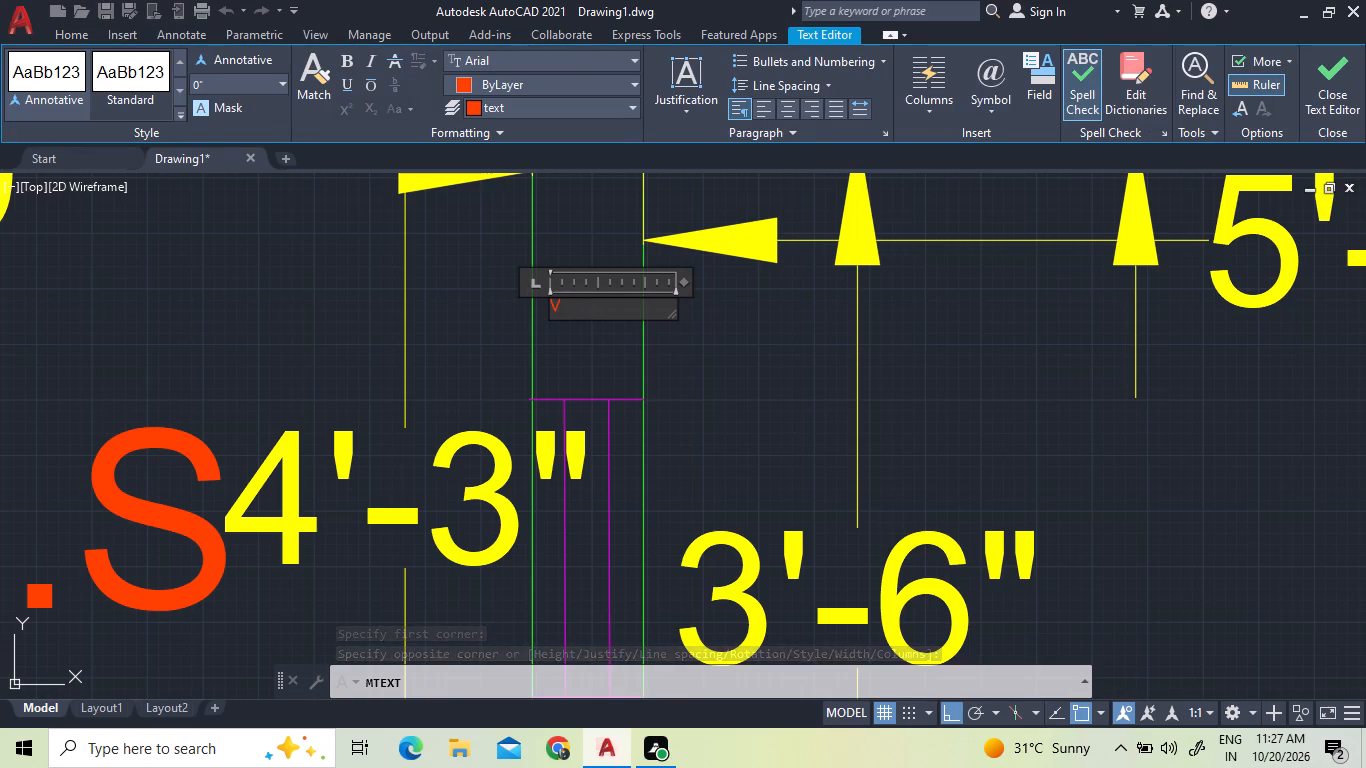
pyautogui.click(566, 316)
pyautogui.click(286, 81)
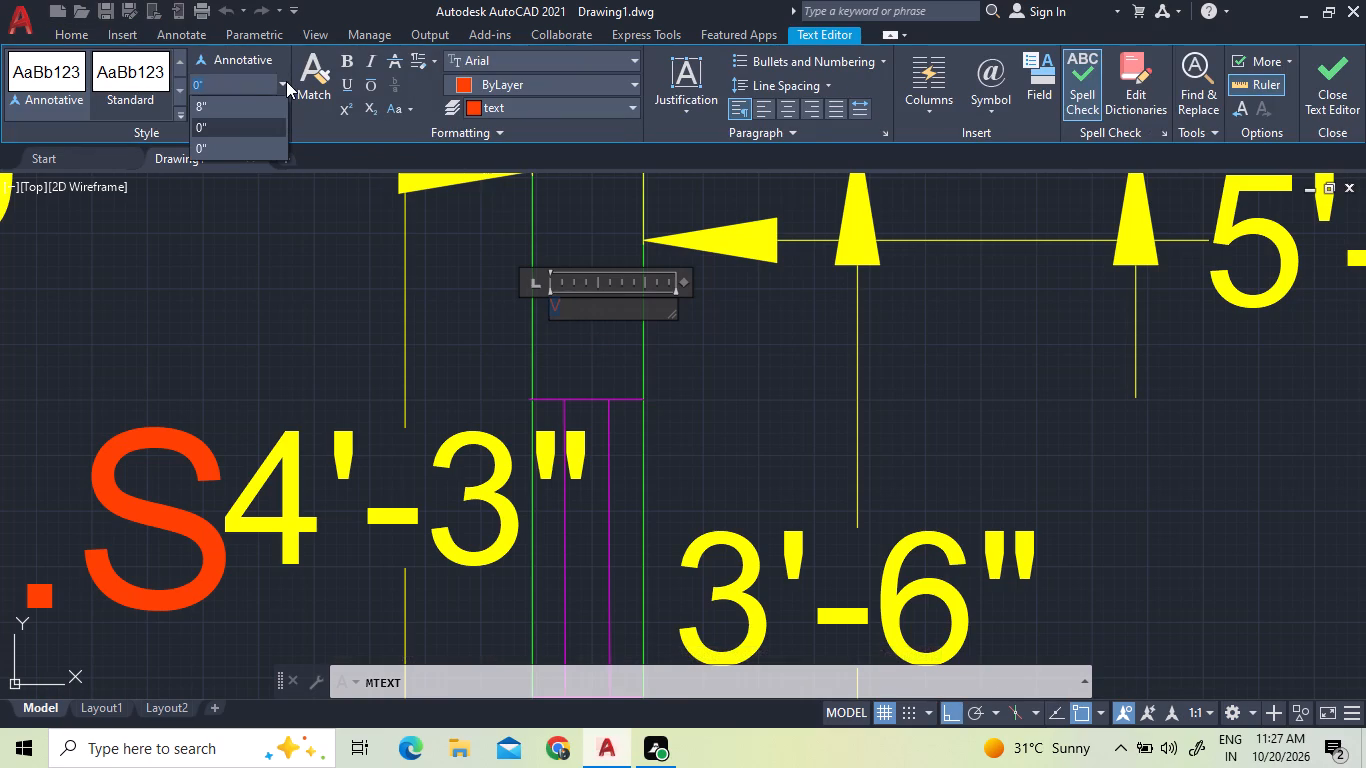
pyautogui.click(266, 113)
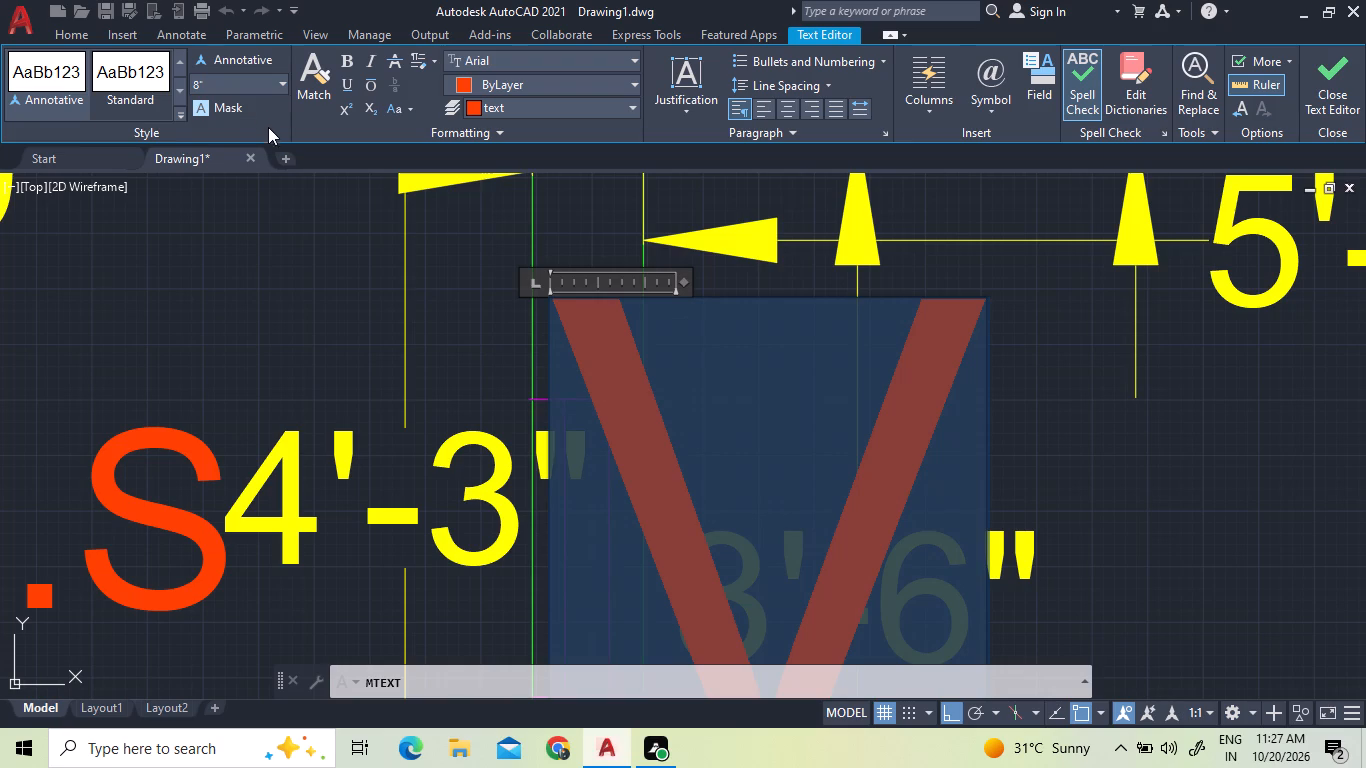
pyautogui.click(1188, 480)
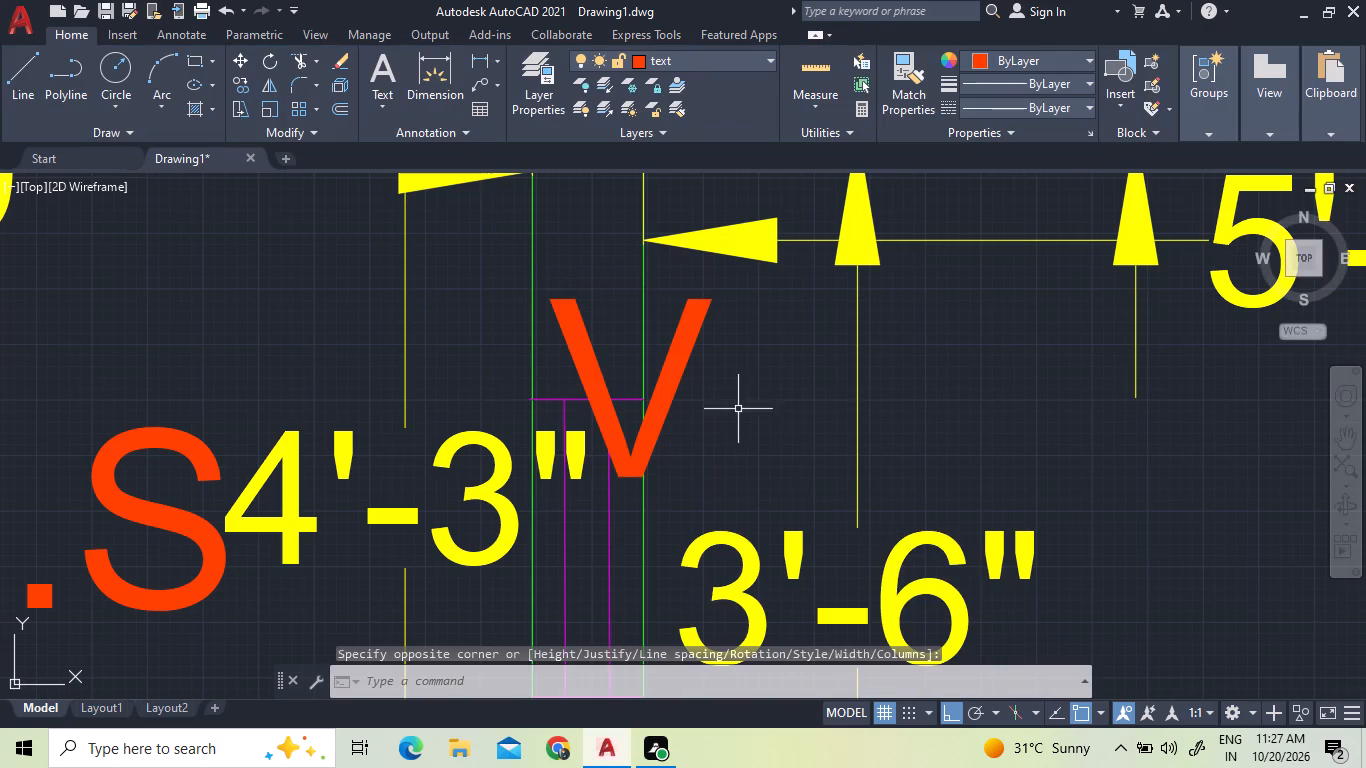
# Move the "V" label, with ortho off, to sit over the partition directly above the small window.
pyautogui.click(713, 360)
pyautogui.click(693, 312)
pyautogui.rightClick(693, 312)
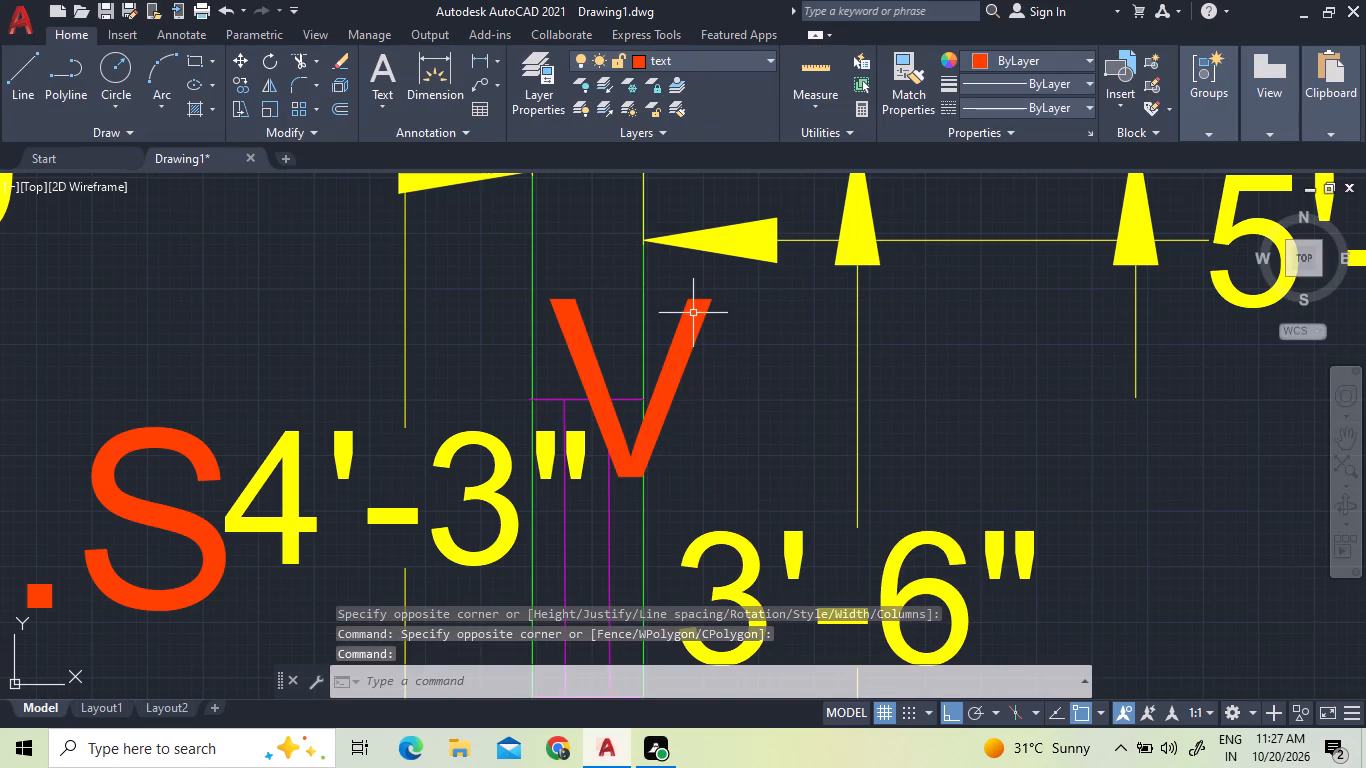
pyautogui.click(715, 361)
pyautogui.click(702, 306)
pyautogui.rightClick(702, 306)
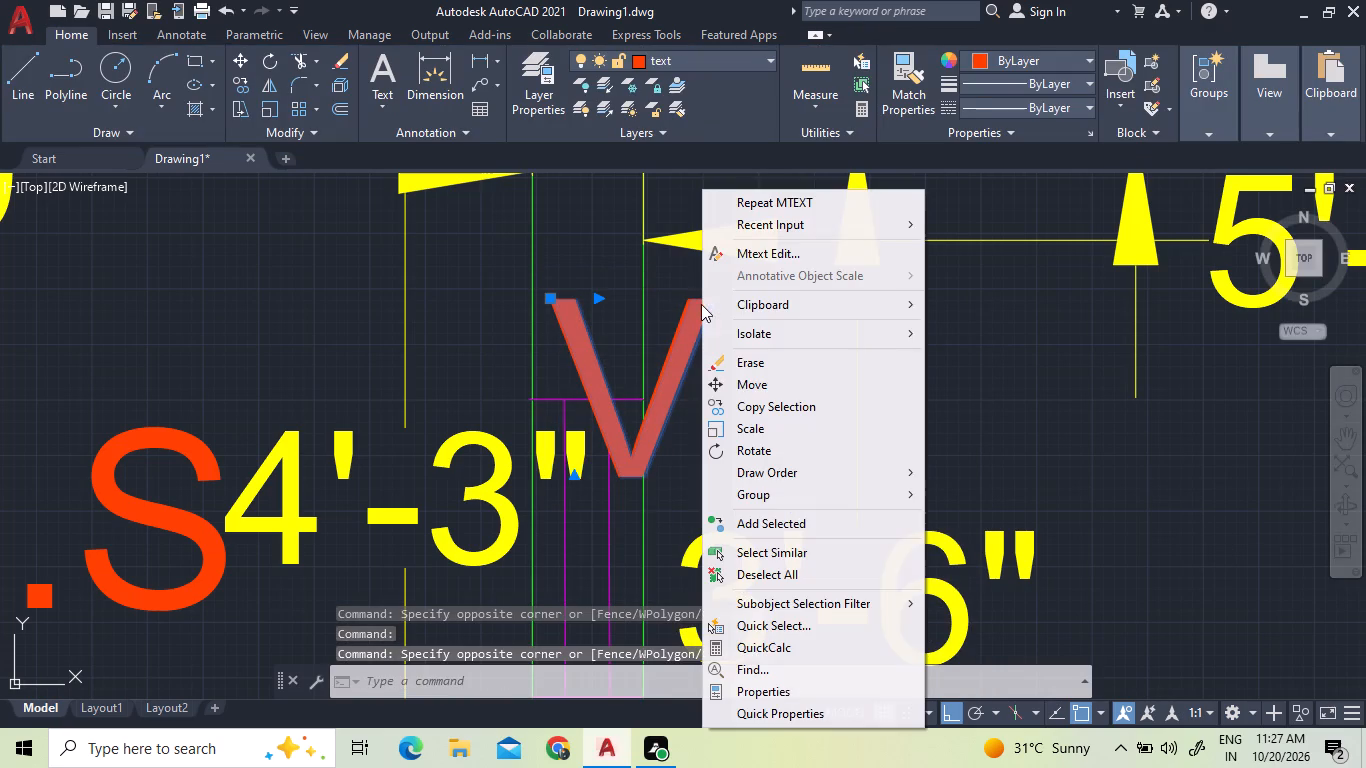
pyautogui.doubleClick(744, 380)
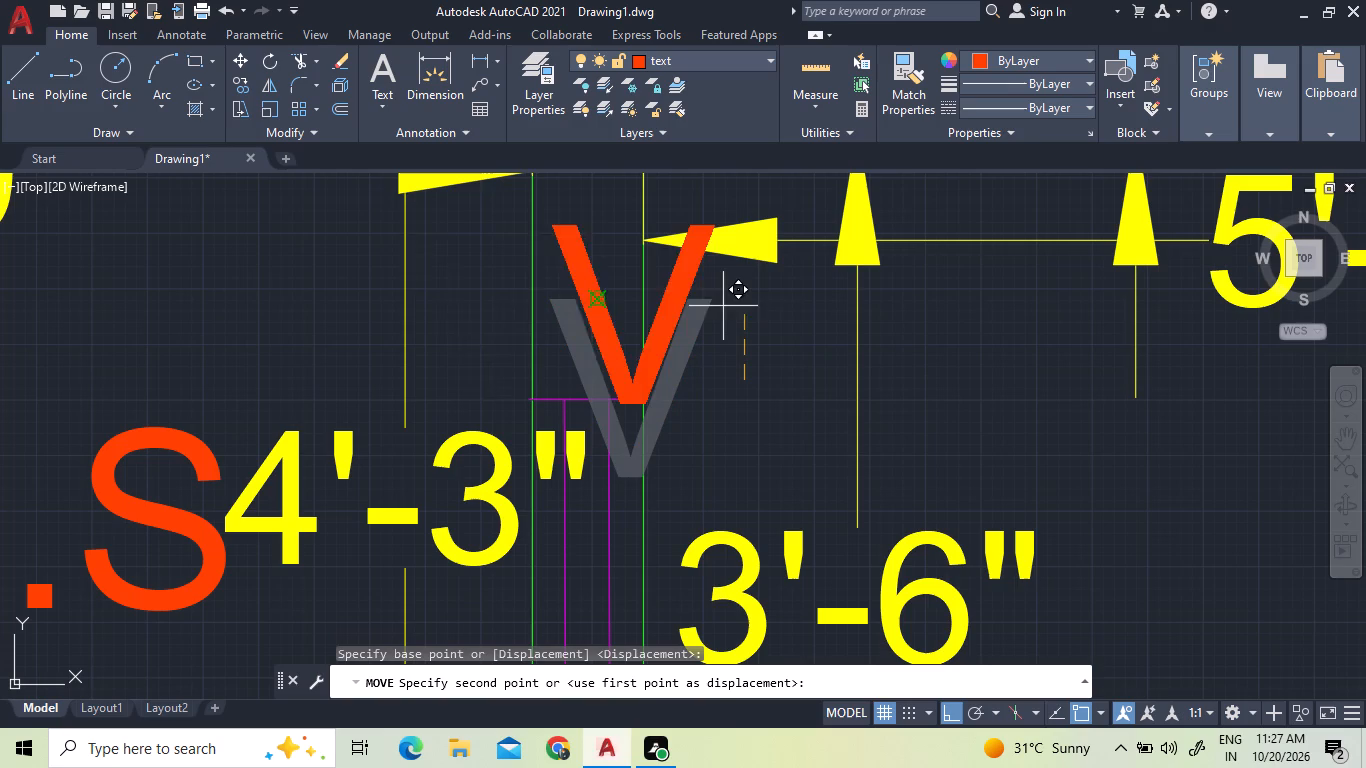
pyautogui.press('F8')
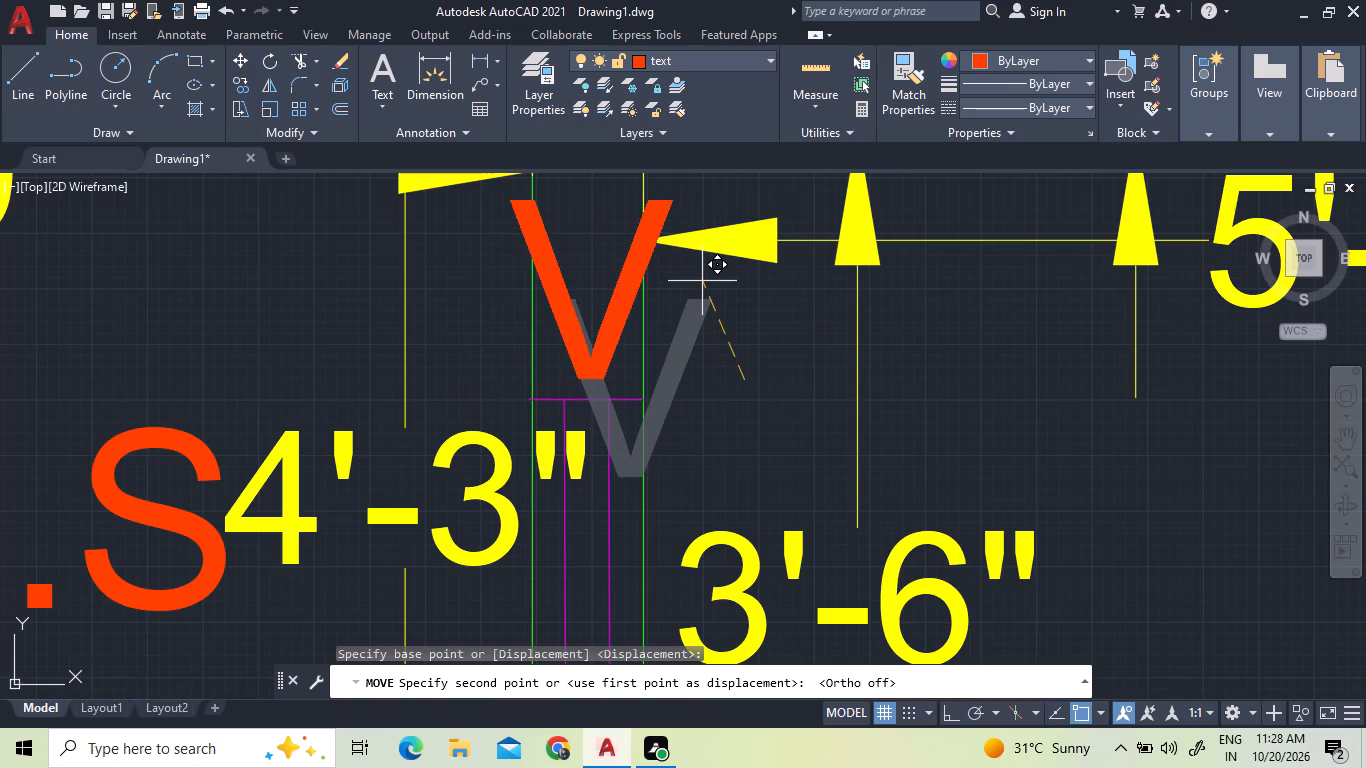
pyautogui.click(702, 281)
# Scale the "V" label down to about half its size so it fits between the partition's two faces.
pyautogui.click(616, 324)
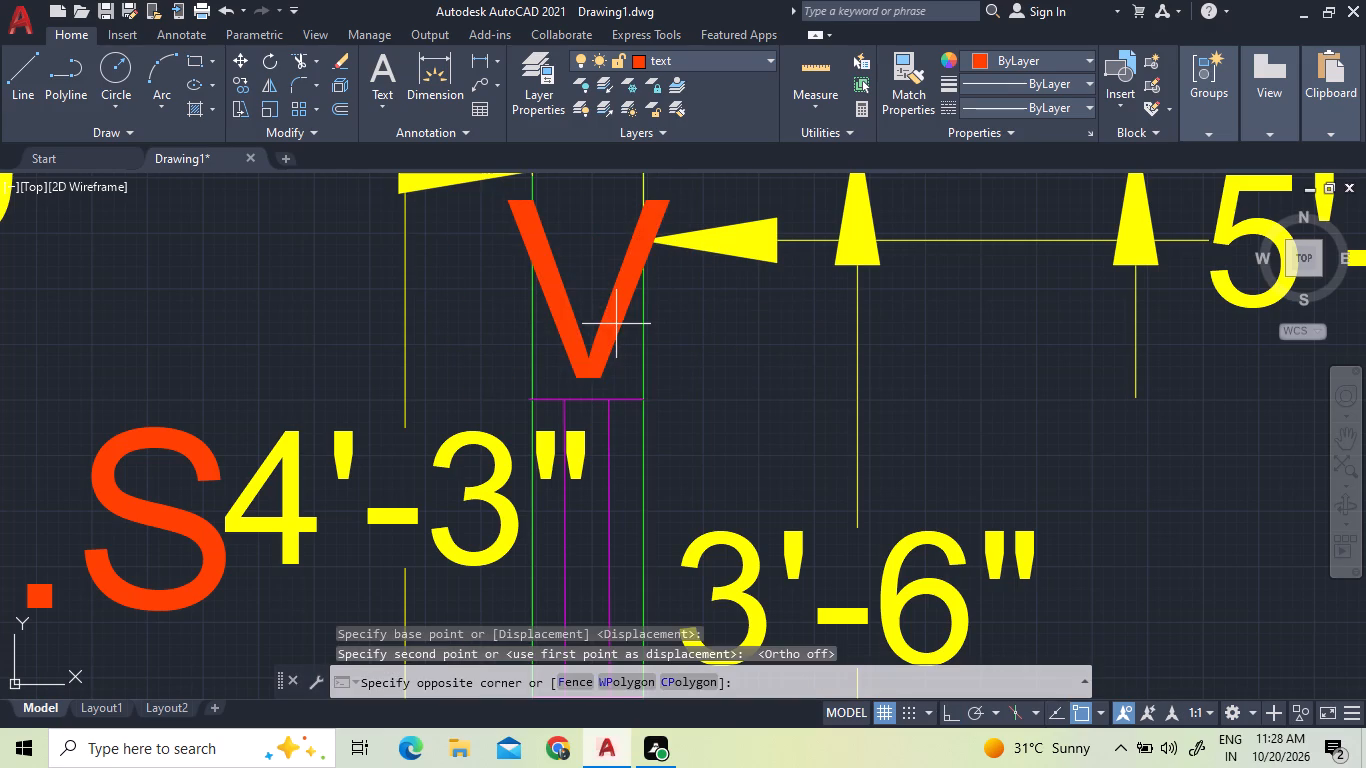
pyautogui.click(594, 318)
pyautogui.rightClick(594, 324)
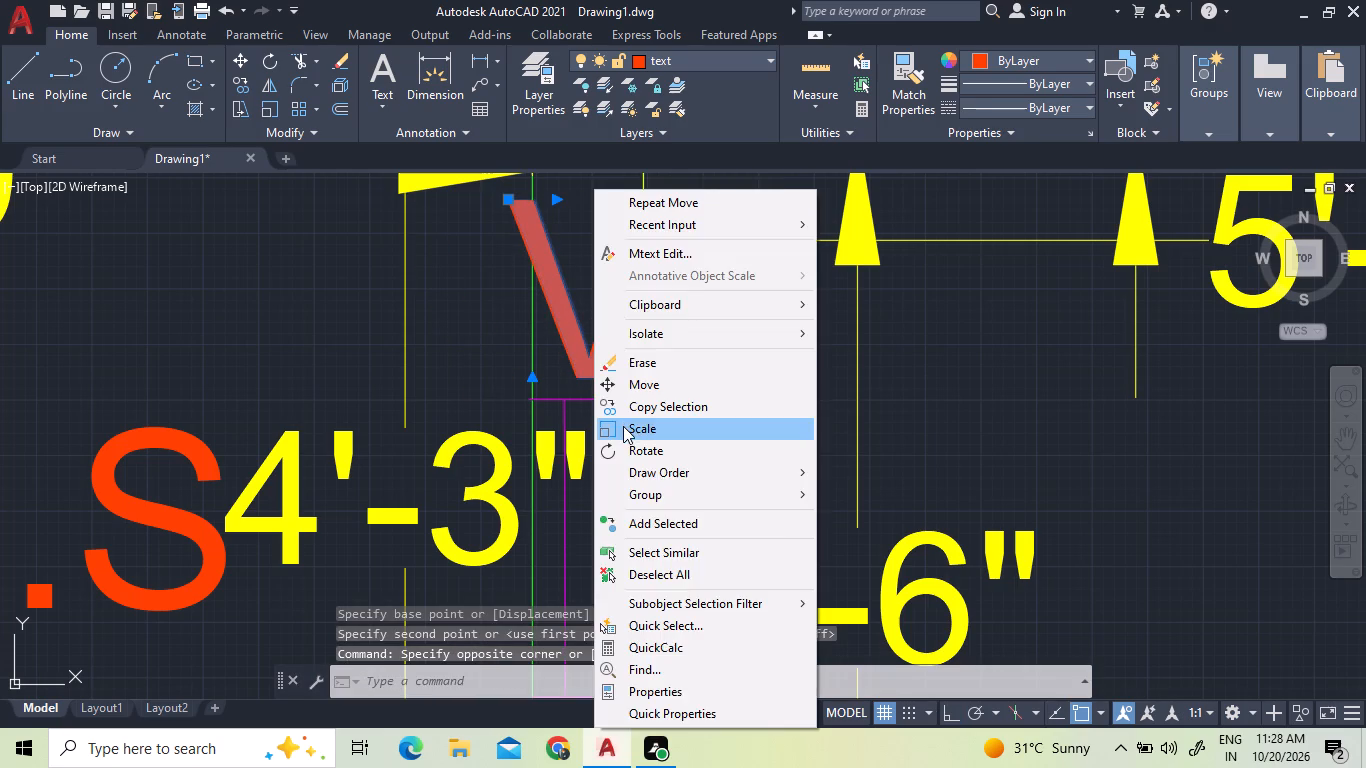
pyautogui.click(623, 426)
pyautogui.click(574, 378)
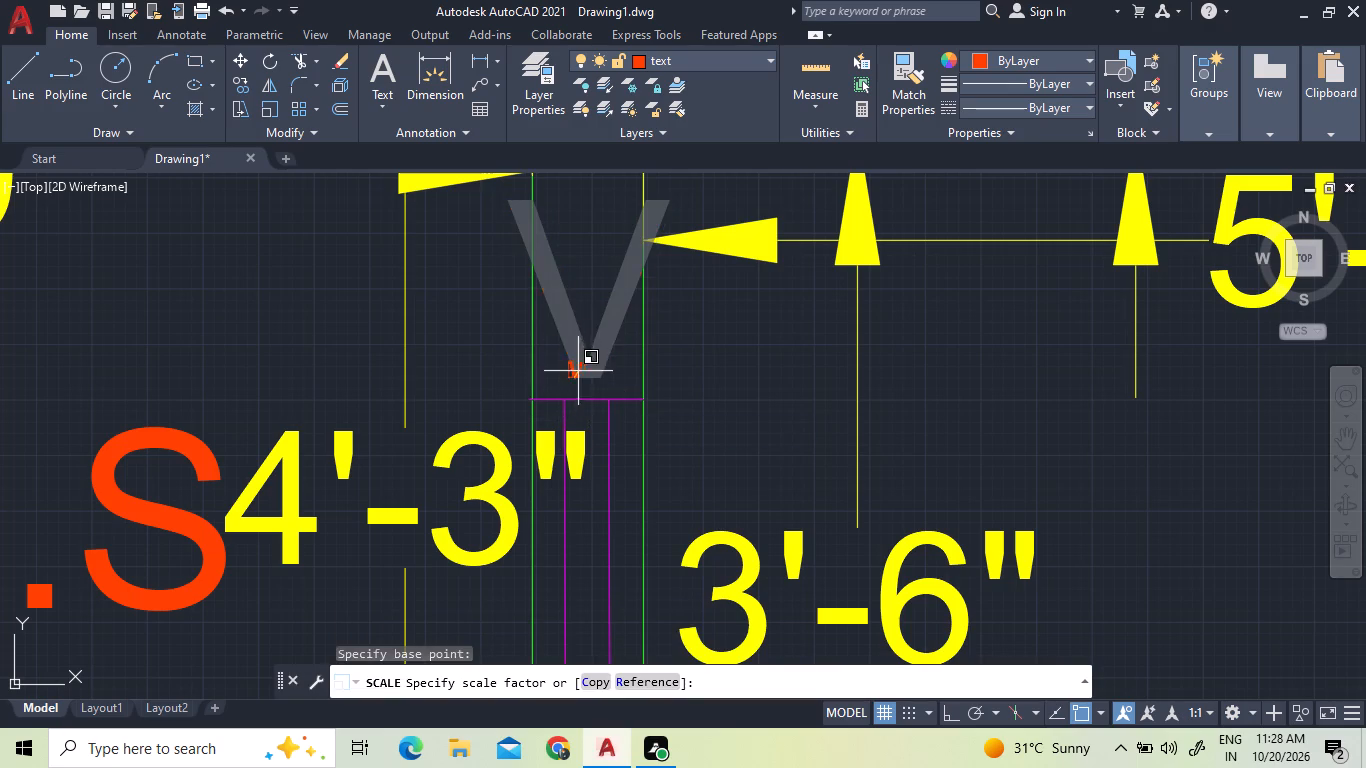
pyautogui.click(586, 338)
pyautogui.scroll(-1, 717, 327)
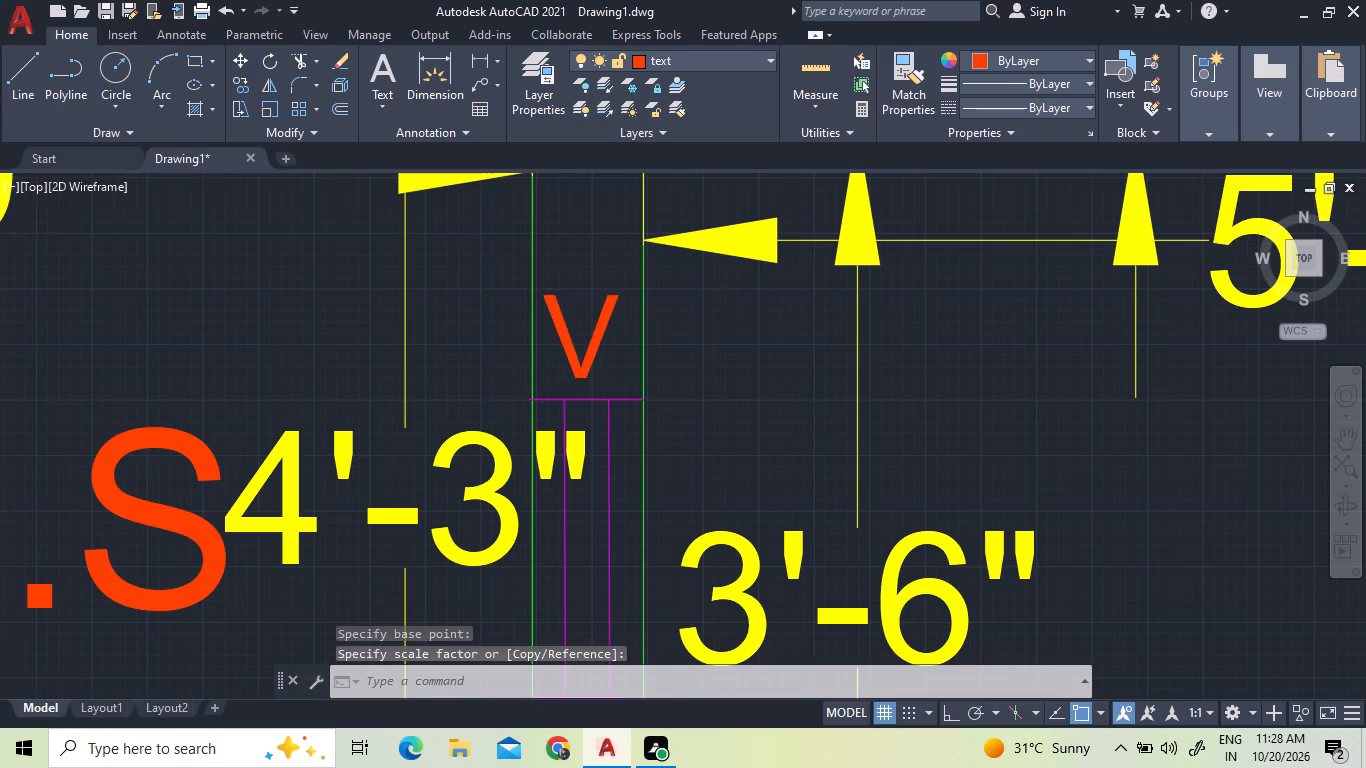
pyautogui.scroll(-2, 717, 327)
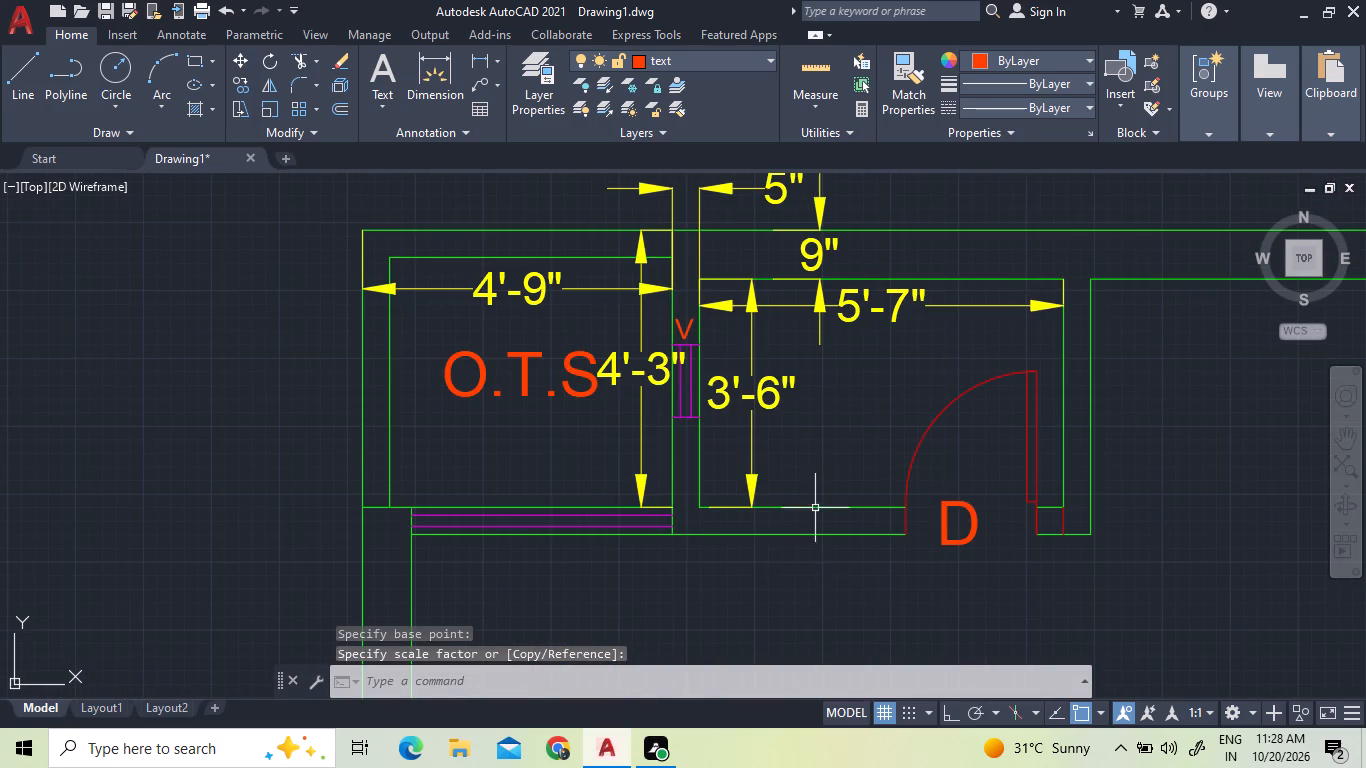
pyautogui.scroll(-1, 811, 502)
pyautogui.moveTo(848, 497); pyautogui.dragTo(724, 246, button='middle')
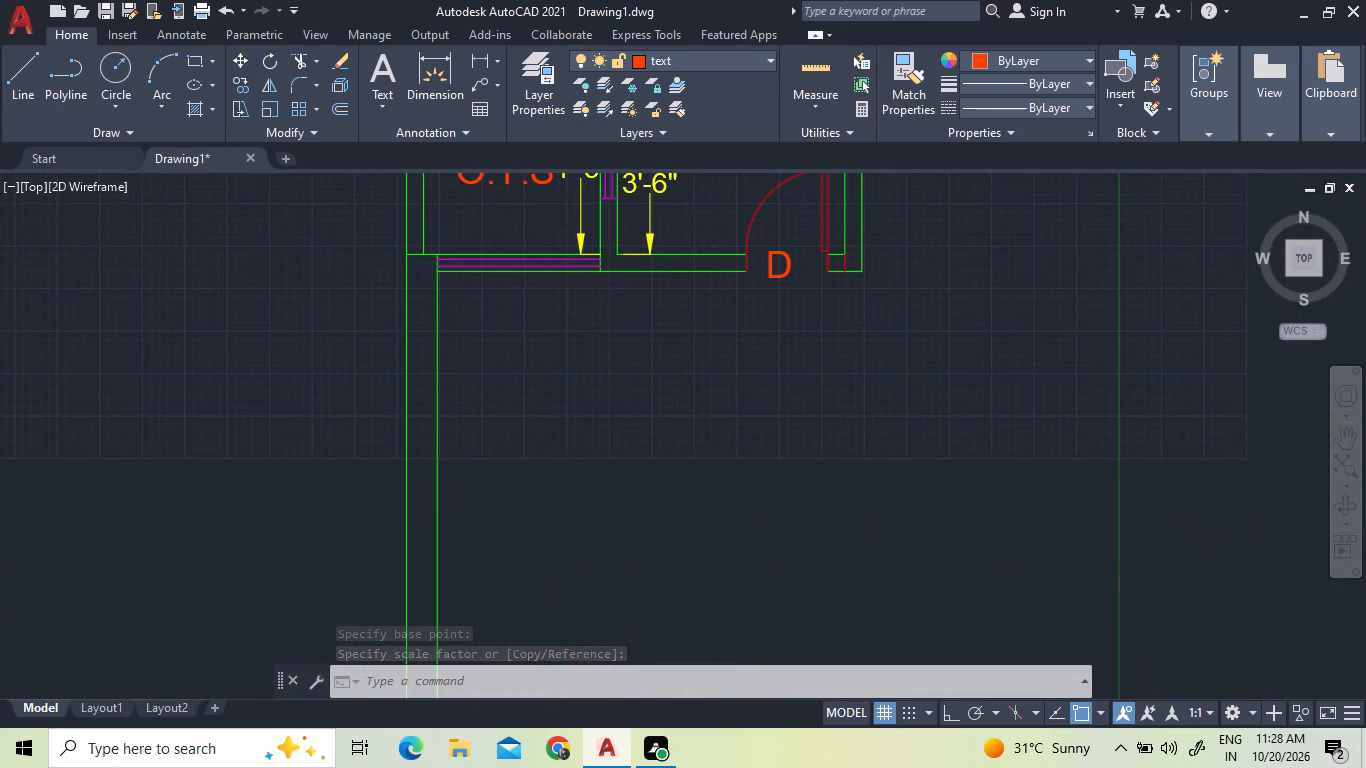
# Offset the lower wall-face lines beneath the O.T.S window and the adjoining room 11' downward into the plan.
pyautogui.moveTo(724, 246); pyautogui.dragTo(723, 246, button='middle')
pyautogui.scroll(-1, 717, 249)
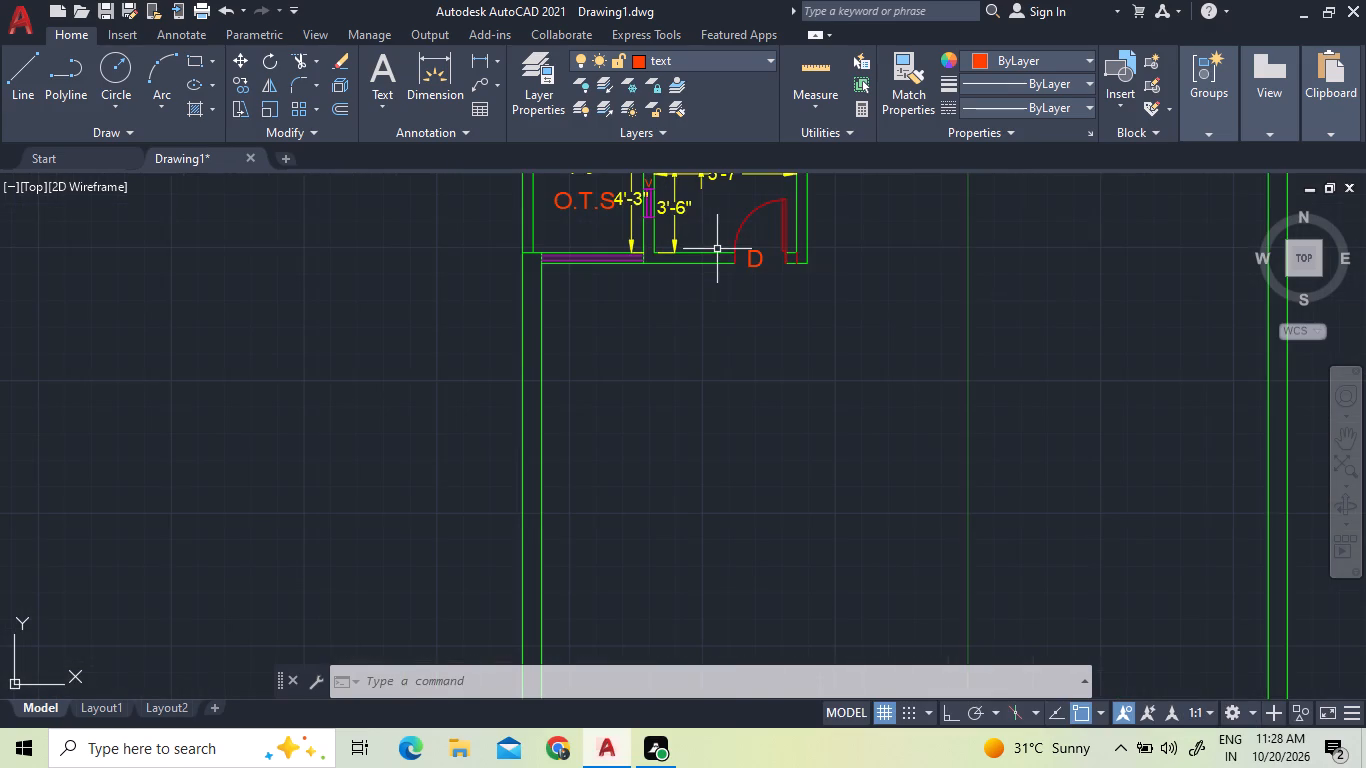
pyautogui.scroll(2, 804, 261)
pyautogui.scroll(-4, 817, 326)
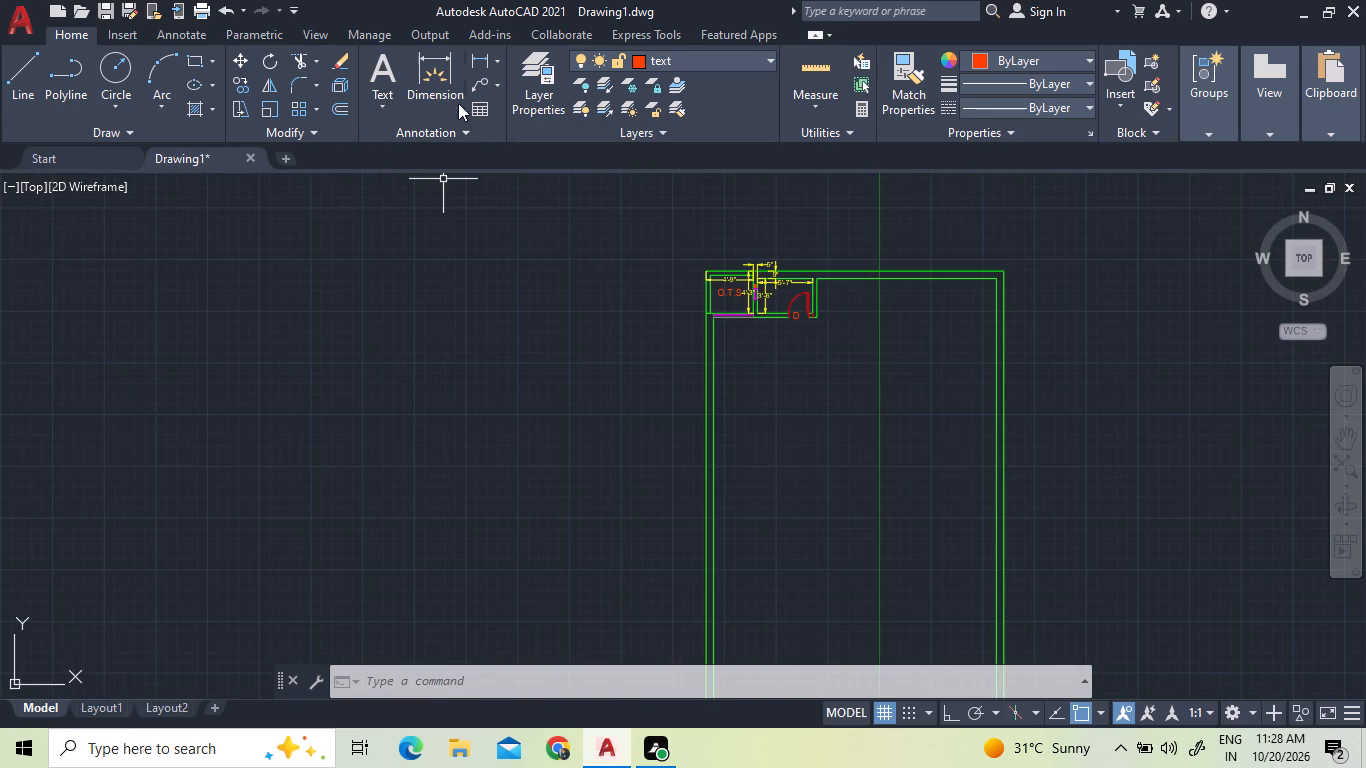
pyautogui.click(341, 107)
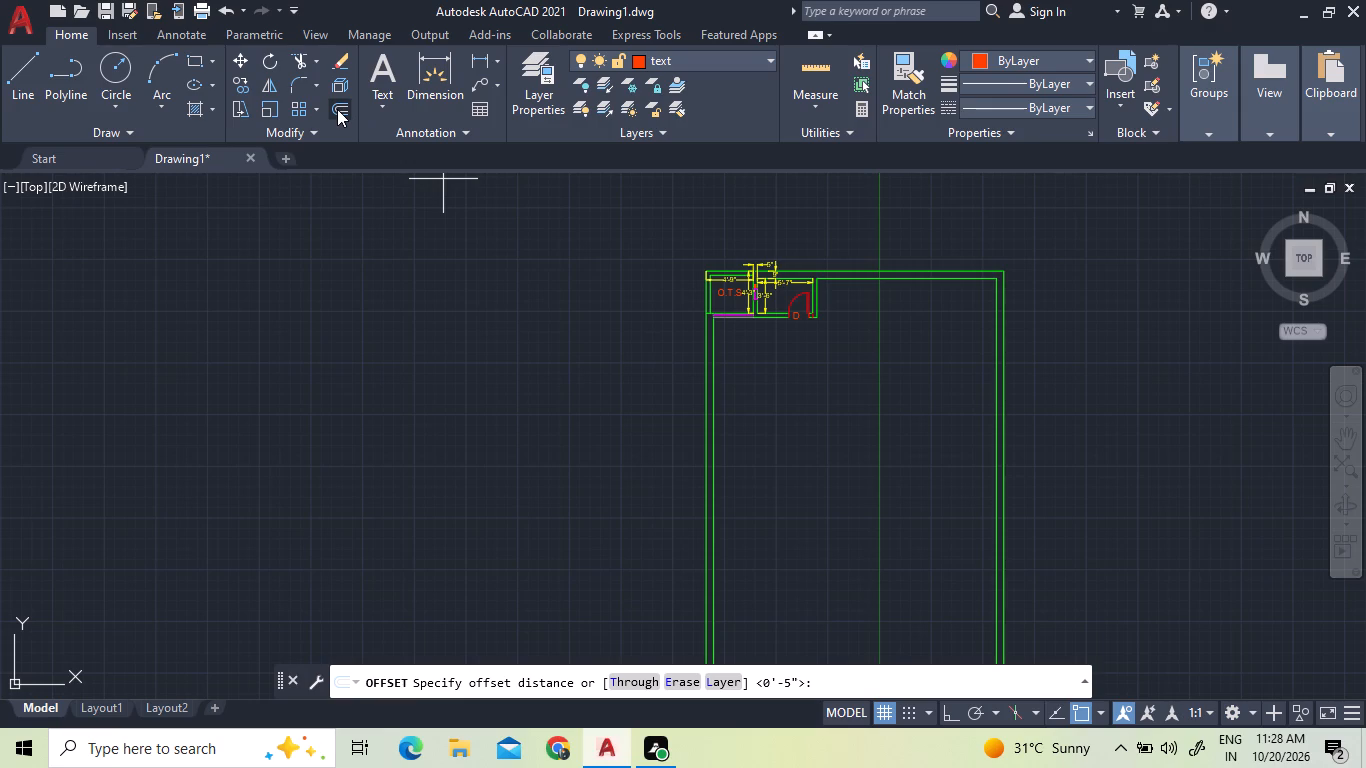
pyautogui.write("11'")
pyautogui.press('Return')
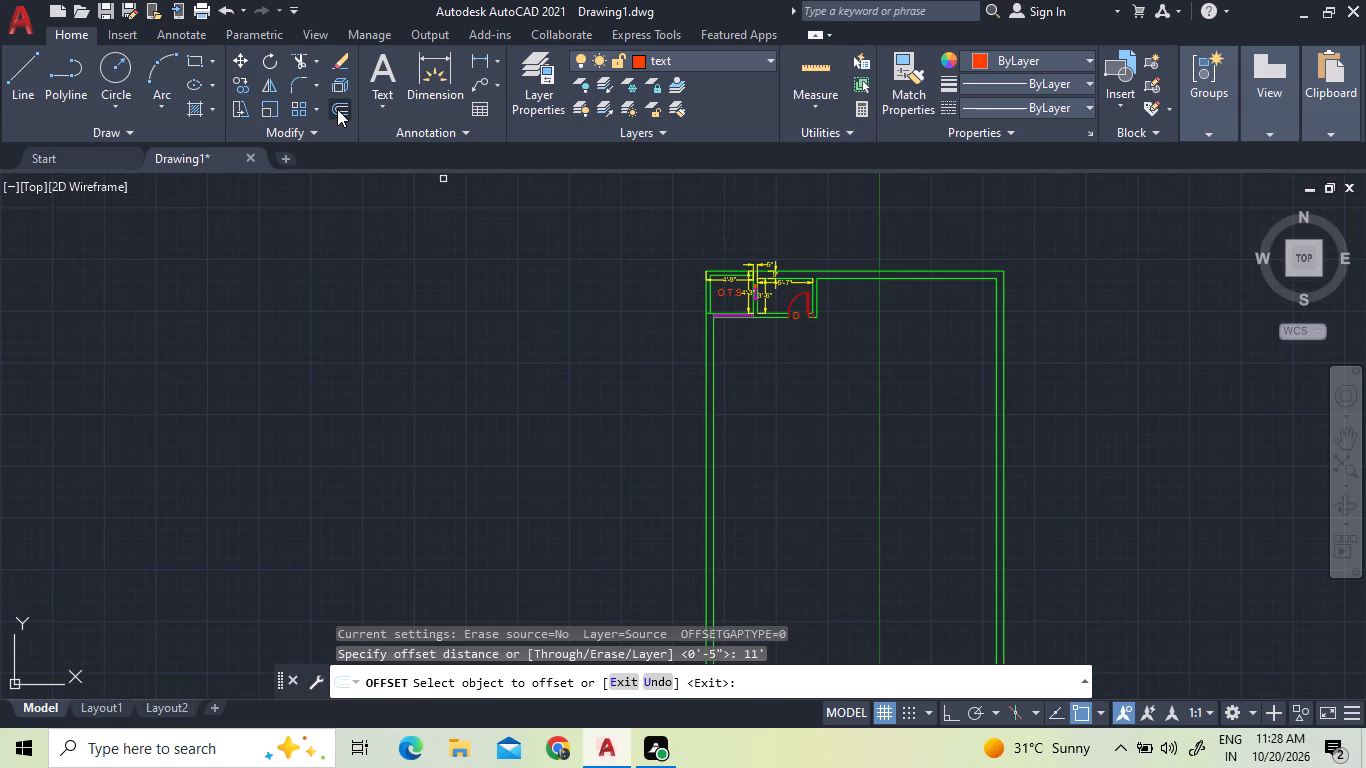
pyautogui.scroll(4, 754, 372)
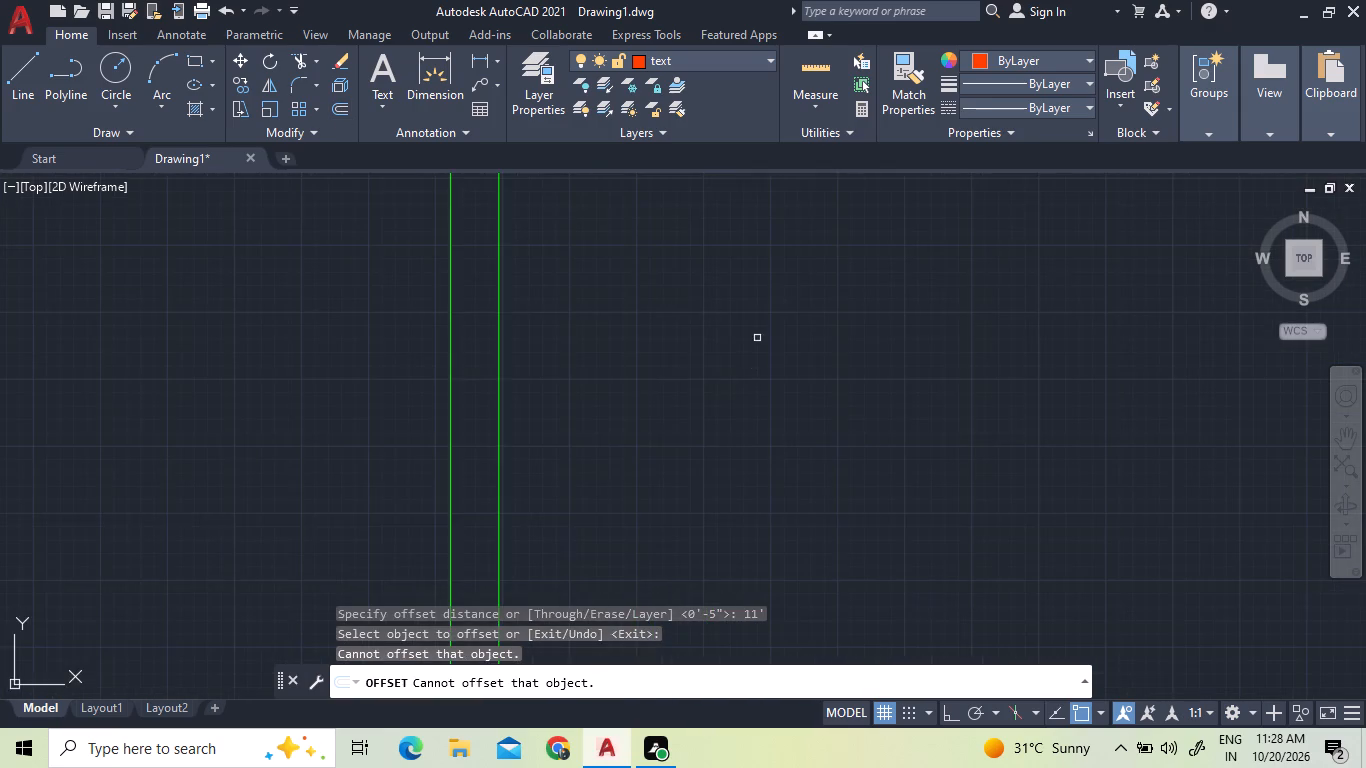
pyautogui.scroll(-3, 757, 329)
pyautogui.scroll(3, 782, 233)
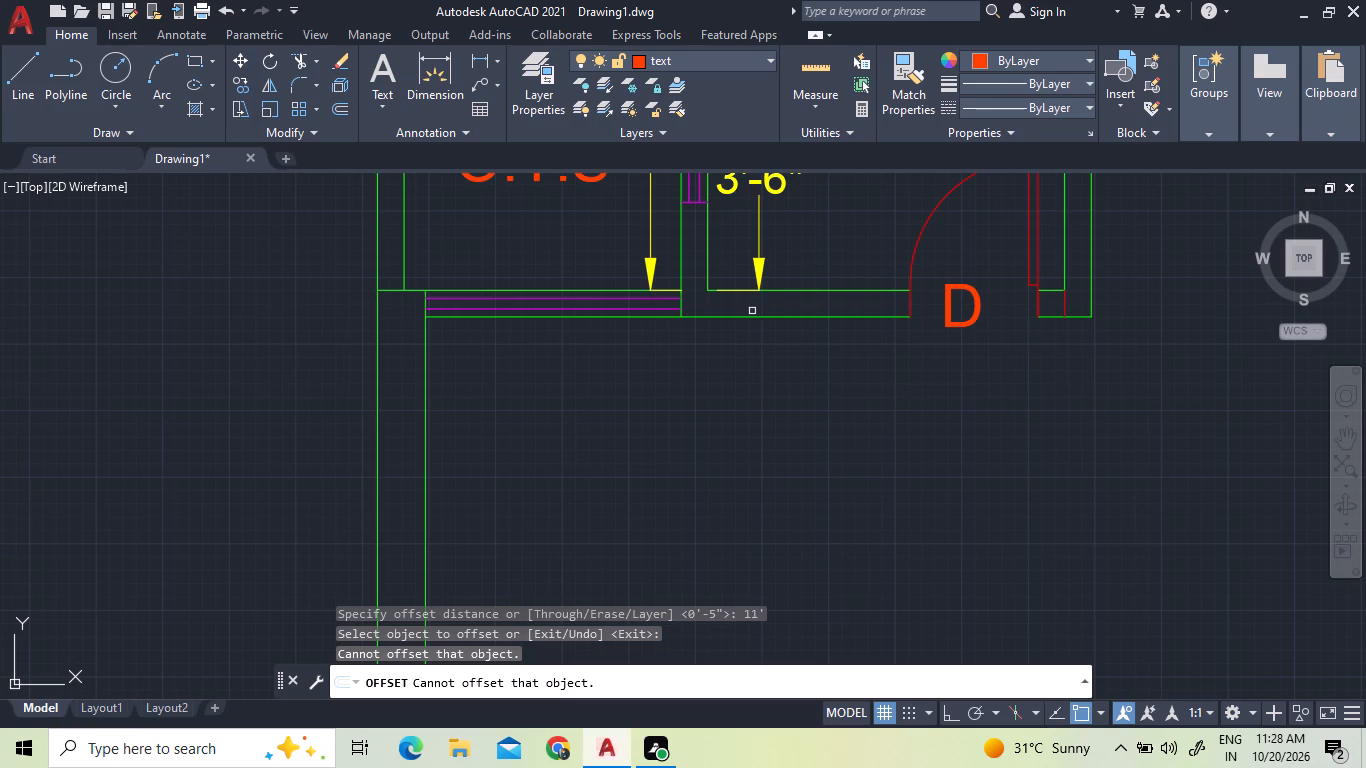
pyautogui.click(752, 318)
pyautogui.click(778, 456)
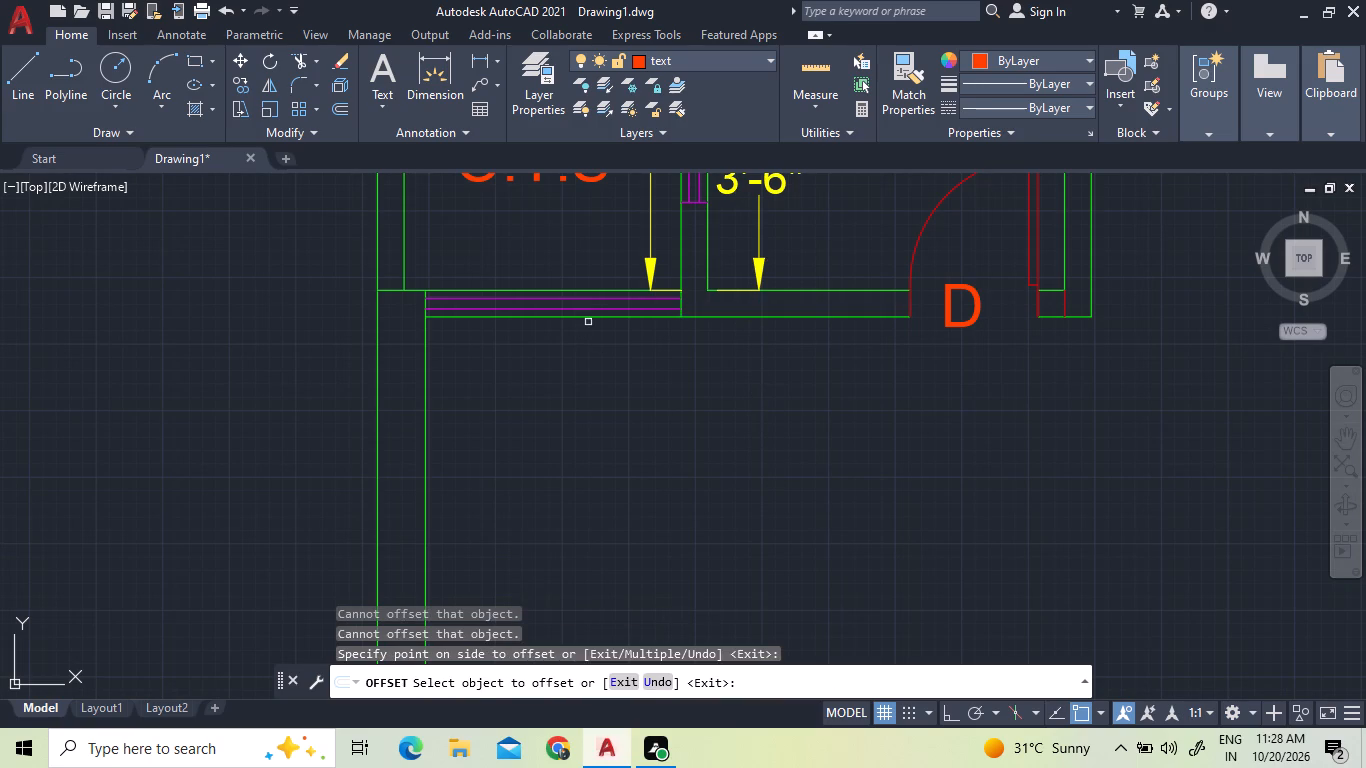
pyautogui.click(588, 318)
pyautogui.click(632, 558)
pyautogui.scroll(-4, 669, 507)
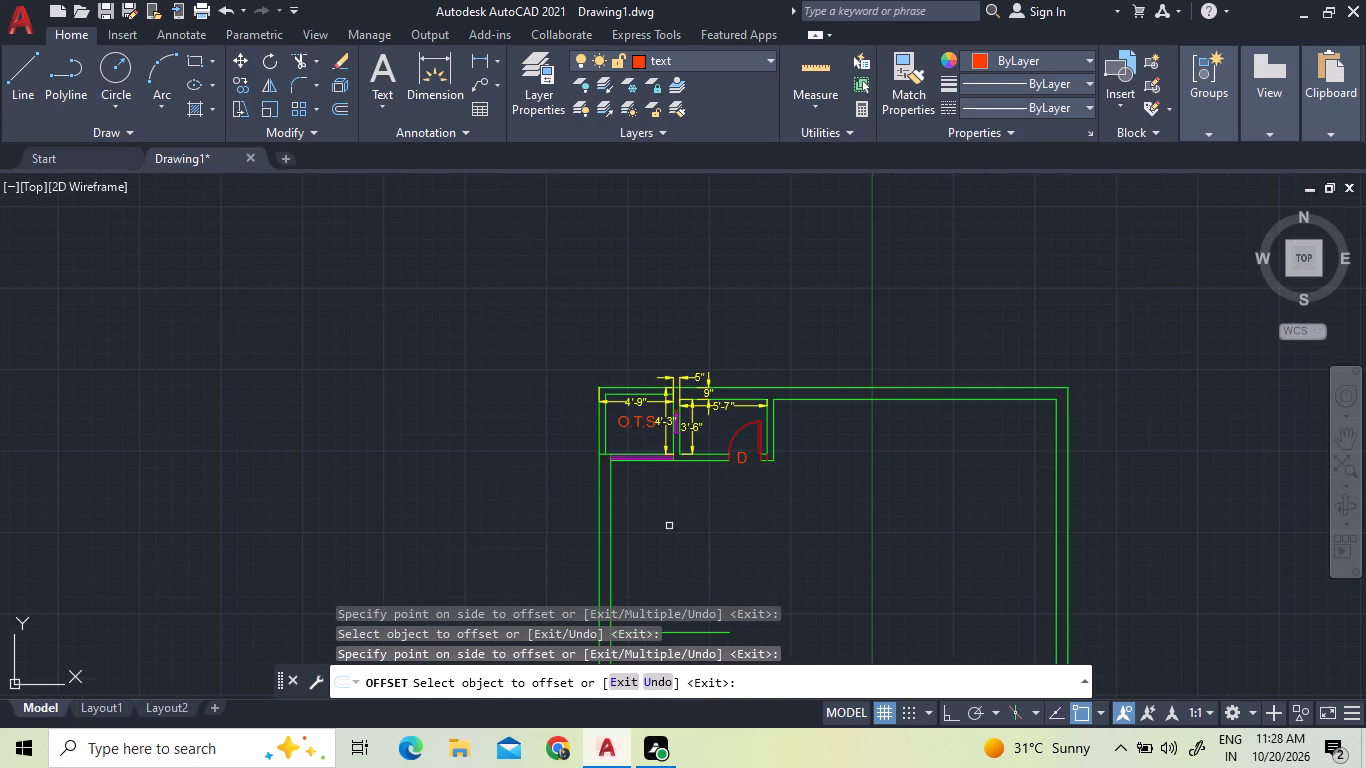
pyautogui.scroll(-3, 669, 526)
pyautogui.scroll(4, 679, 581)
pyautogui.rightClick(647, 422)
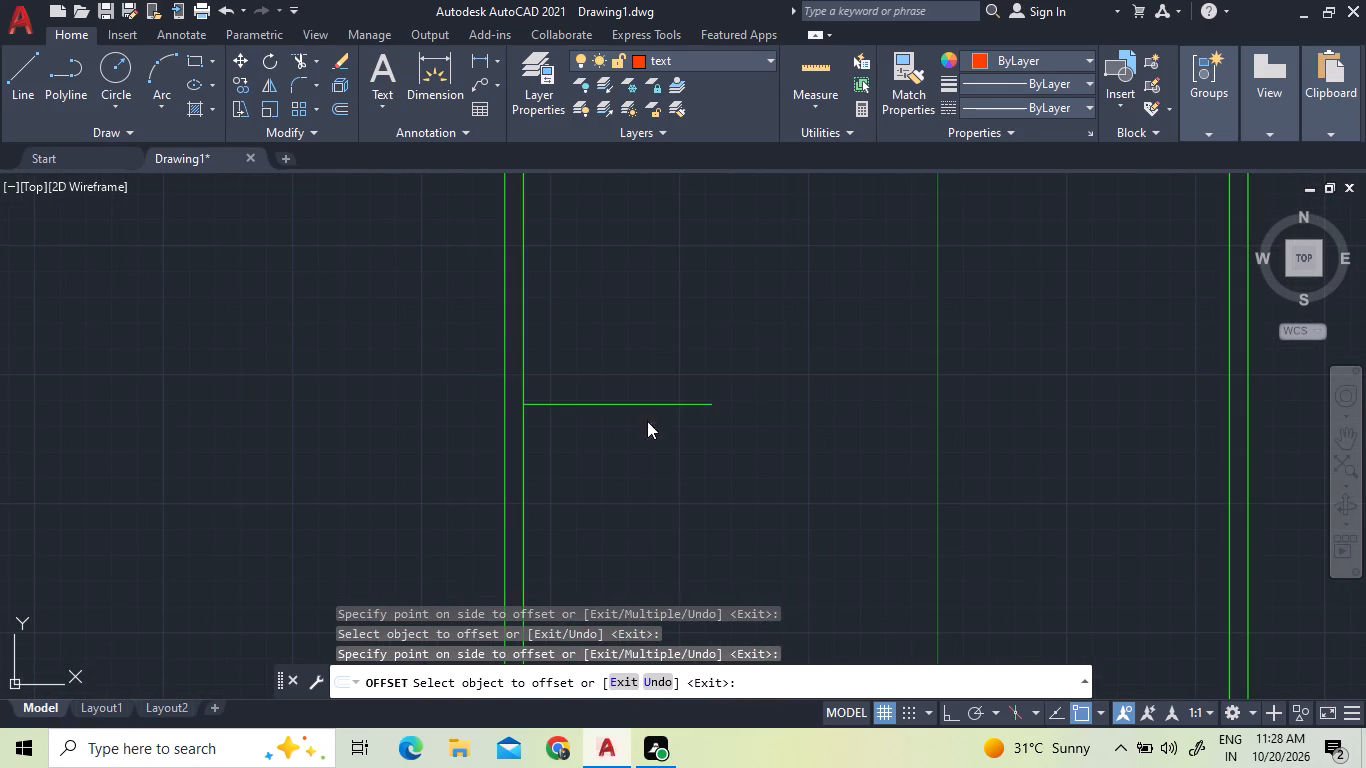
# Join the two collinear offset line segments at the 11' spacing into a single line.
pyautogui.doubleClick(684, 430)
pyautogui.click(580, 274)
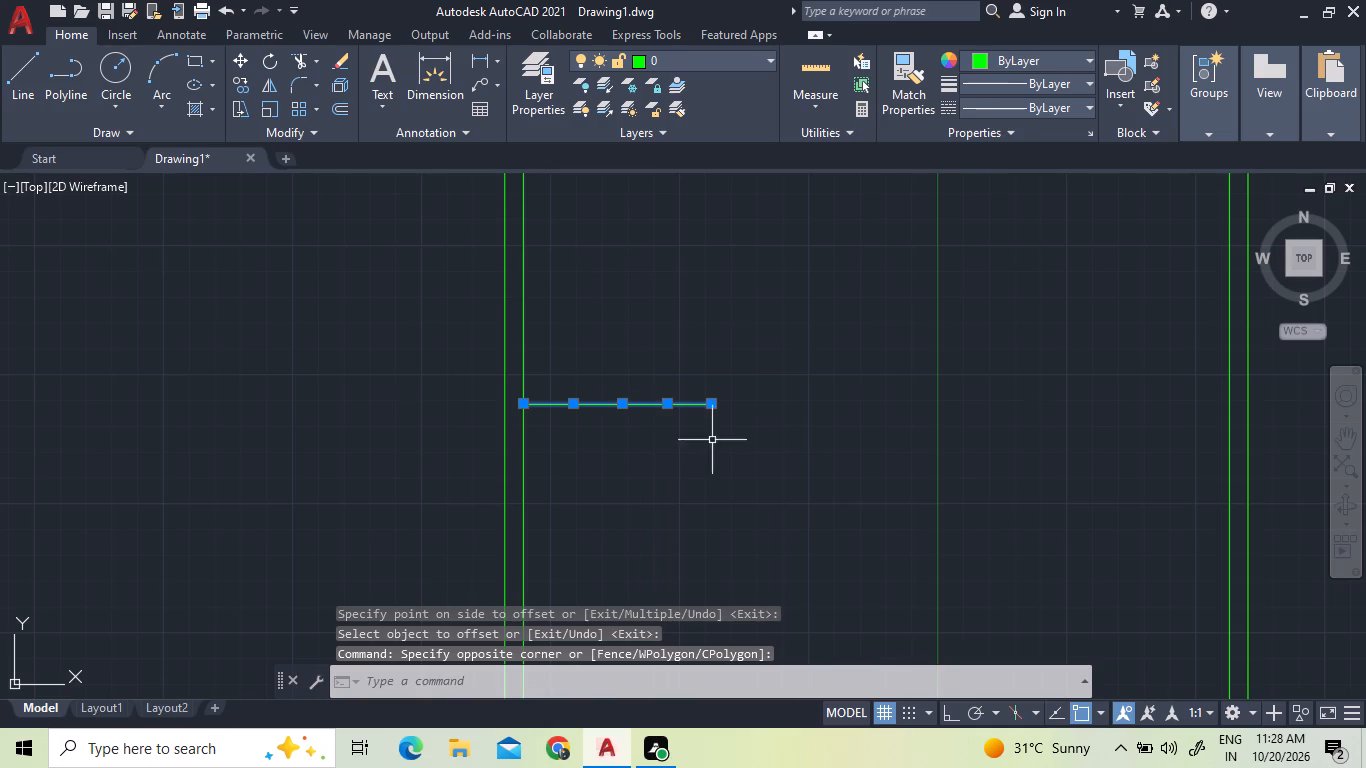
pyautogui.scroll(-3, 760, 535)
pyautogui.scroll(2, 755, 433)
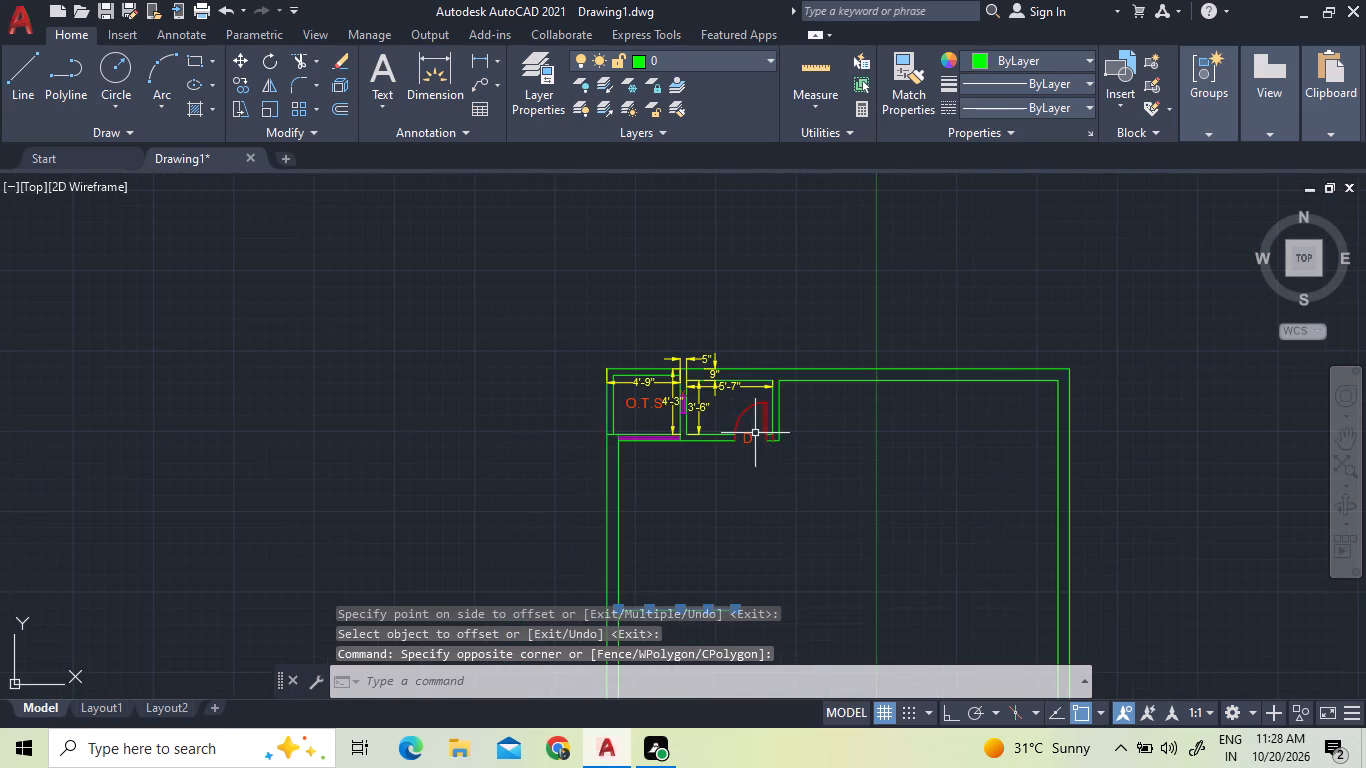
pyautogui.scroll(-3, 755, 474)
pyautogui.scroll(5, 758, 540)
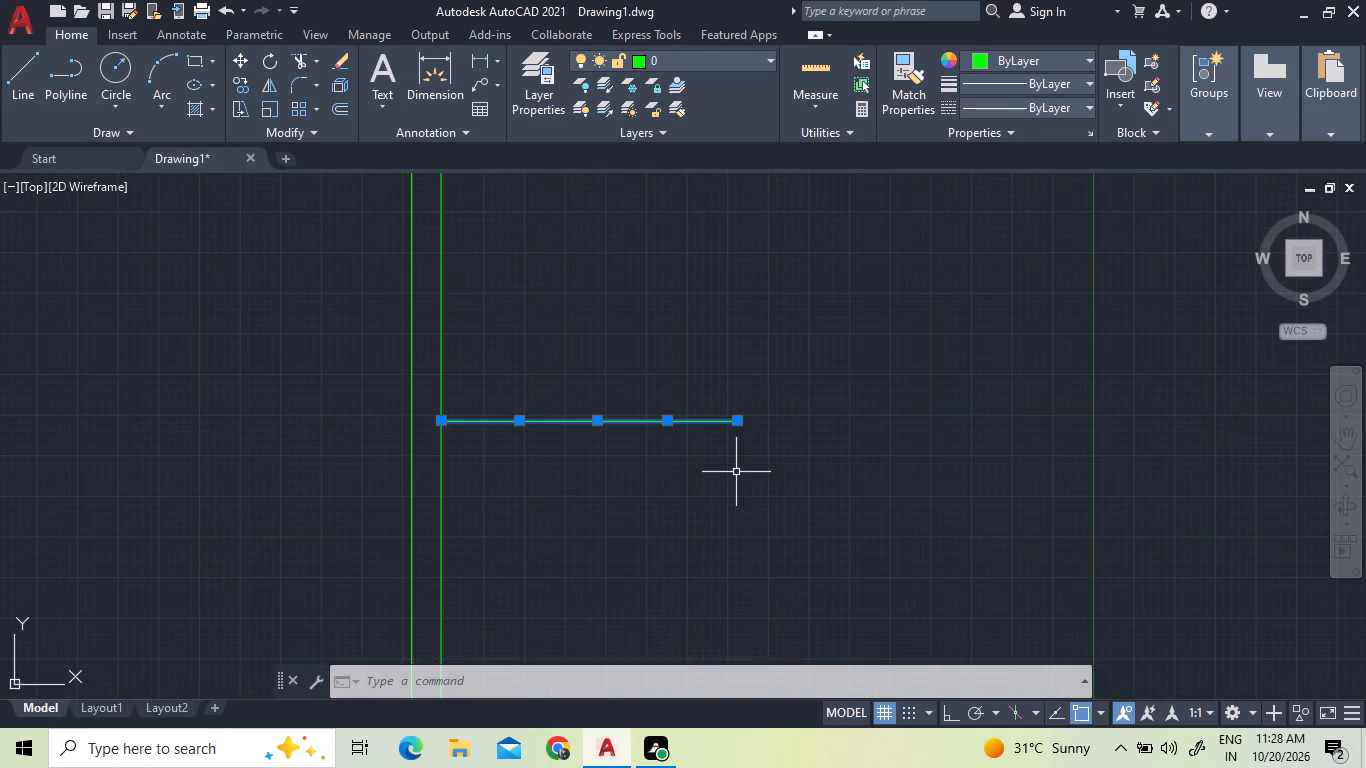
pyautogui.write('J')
pyautogui.press('space')
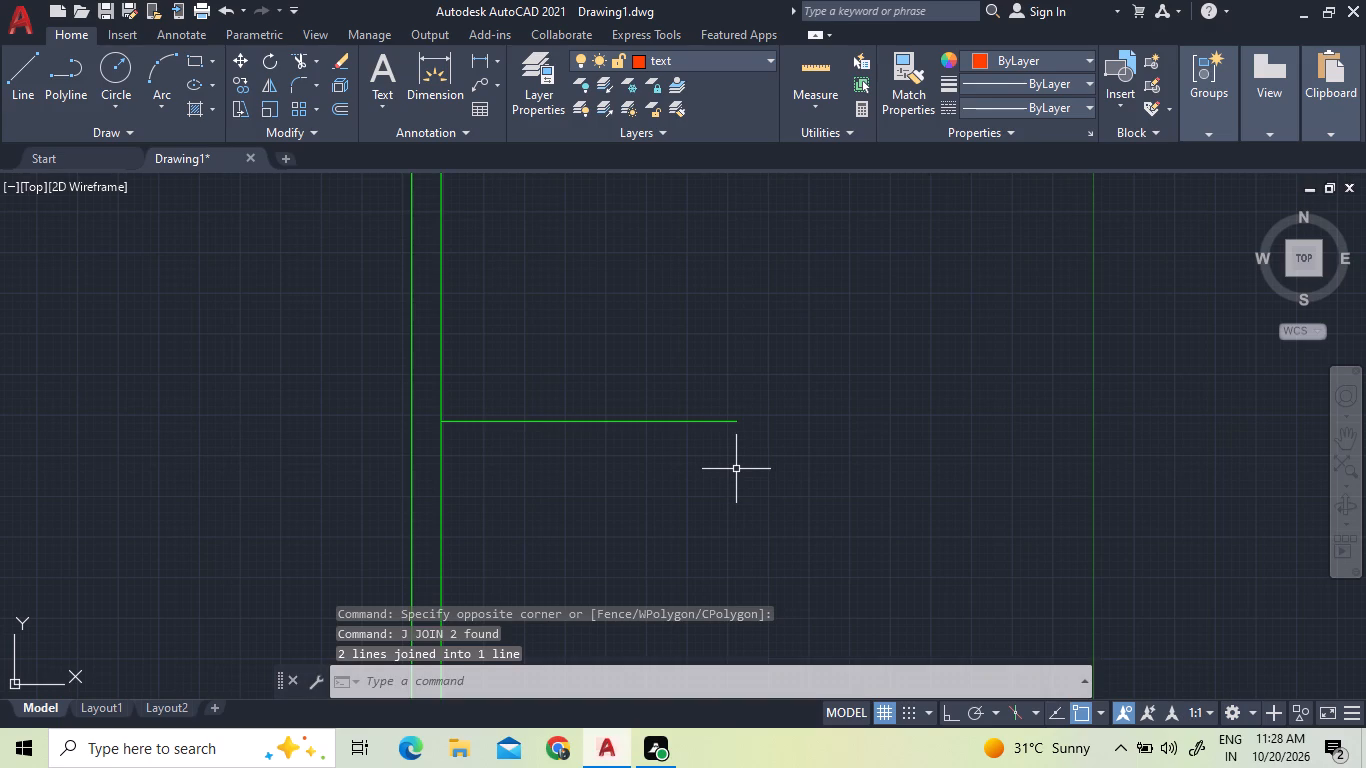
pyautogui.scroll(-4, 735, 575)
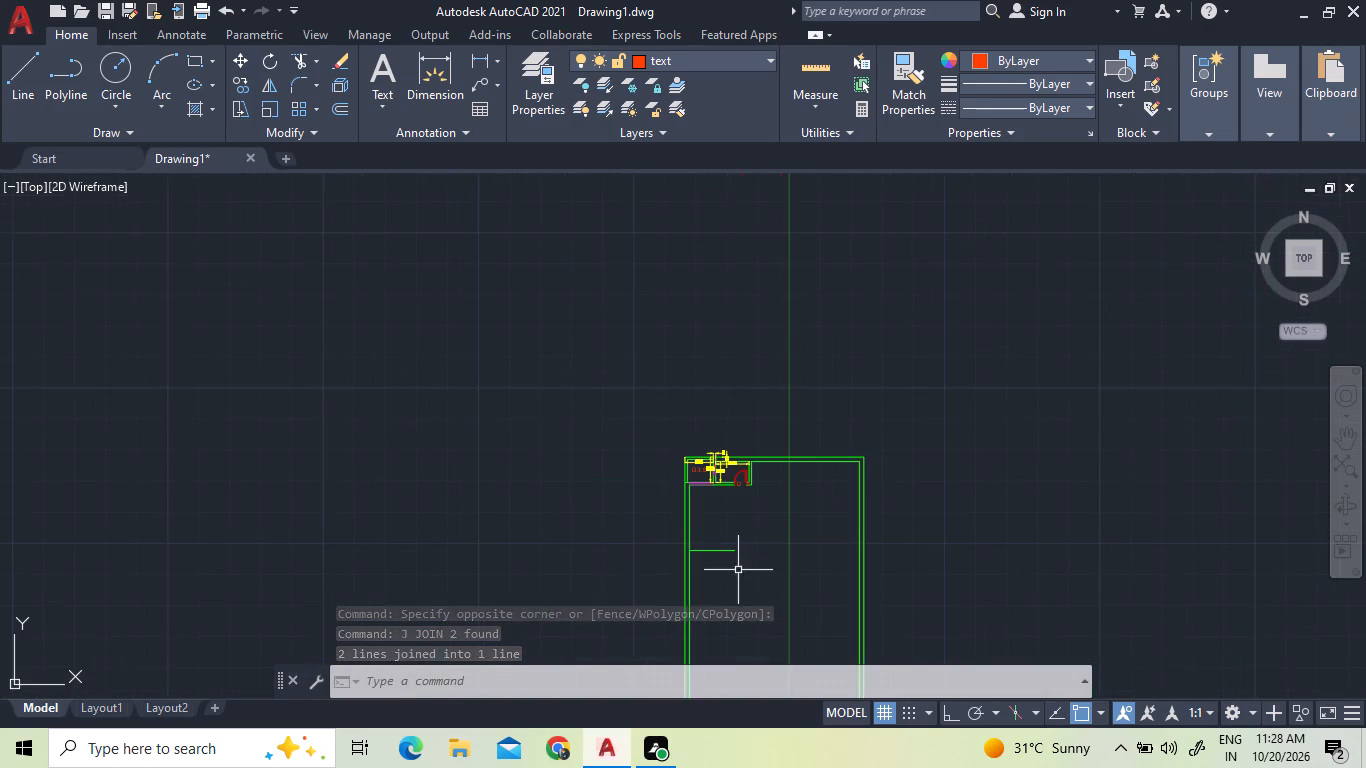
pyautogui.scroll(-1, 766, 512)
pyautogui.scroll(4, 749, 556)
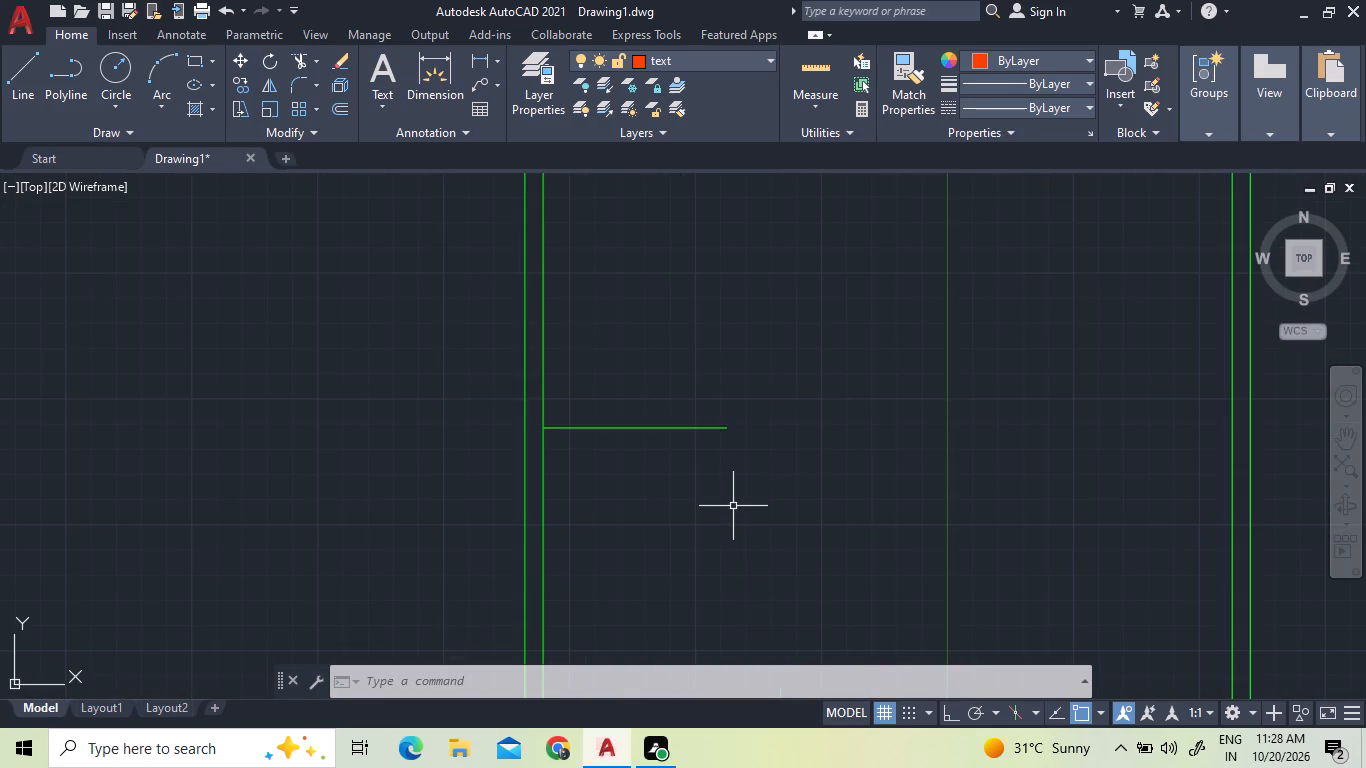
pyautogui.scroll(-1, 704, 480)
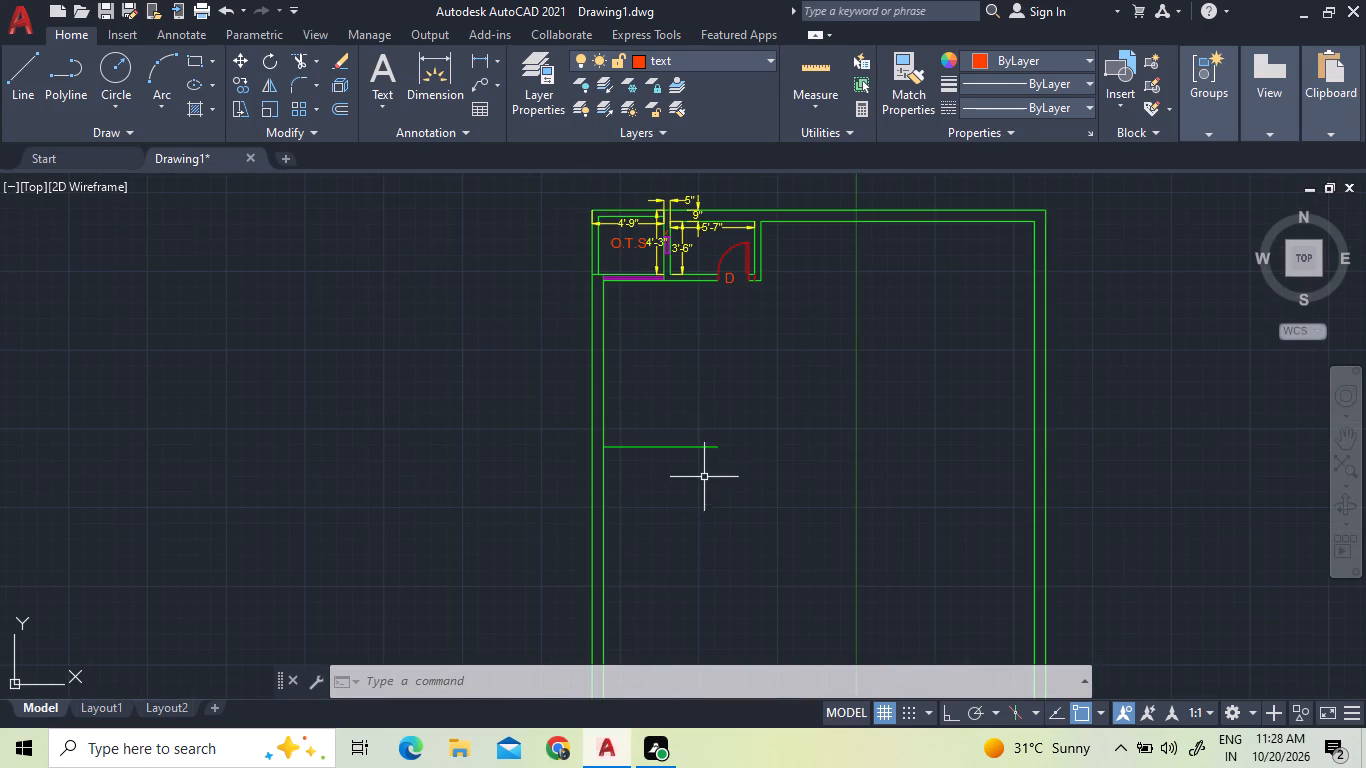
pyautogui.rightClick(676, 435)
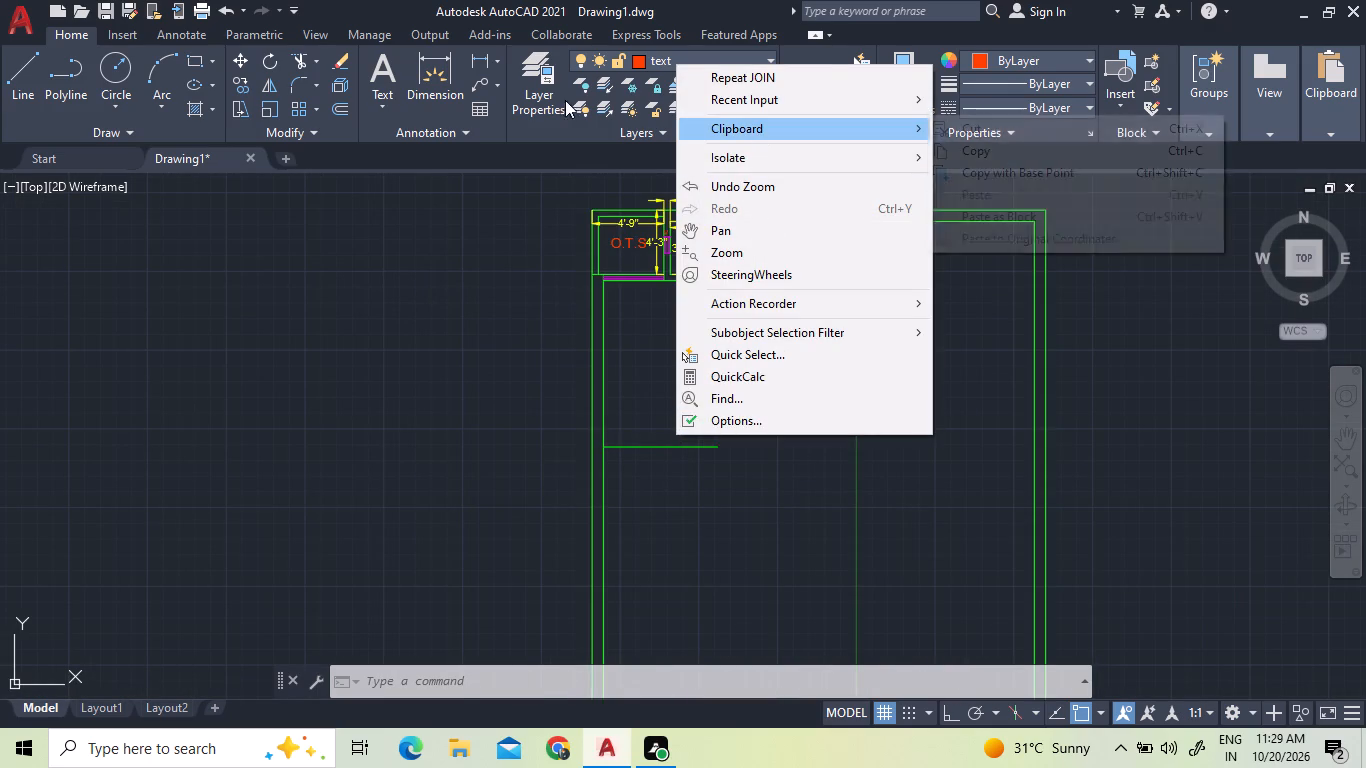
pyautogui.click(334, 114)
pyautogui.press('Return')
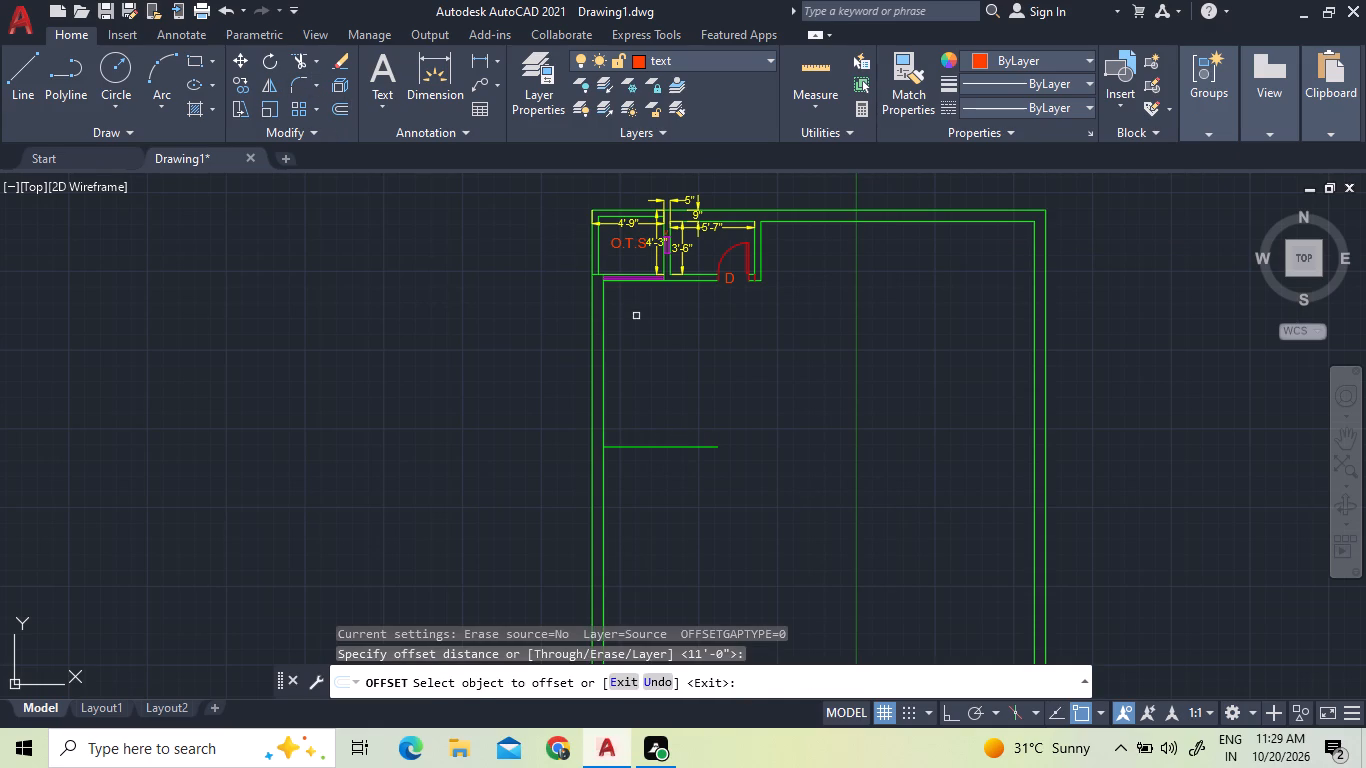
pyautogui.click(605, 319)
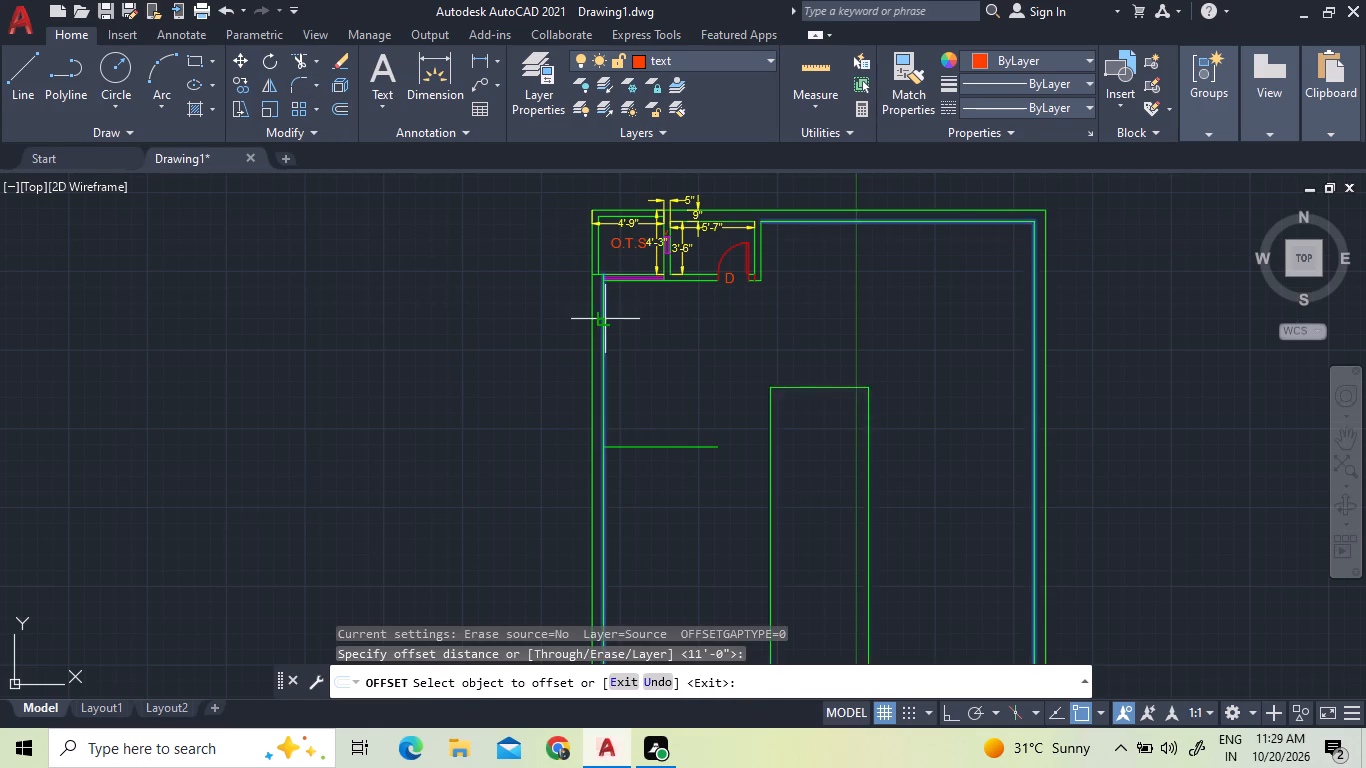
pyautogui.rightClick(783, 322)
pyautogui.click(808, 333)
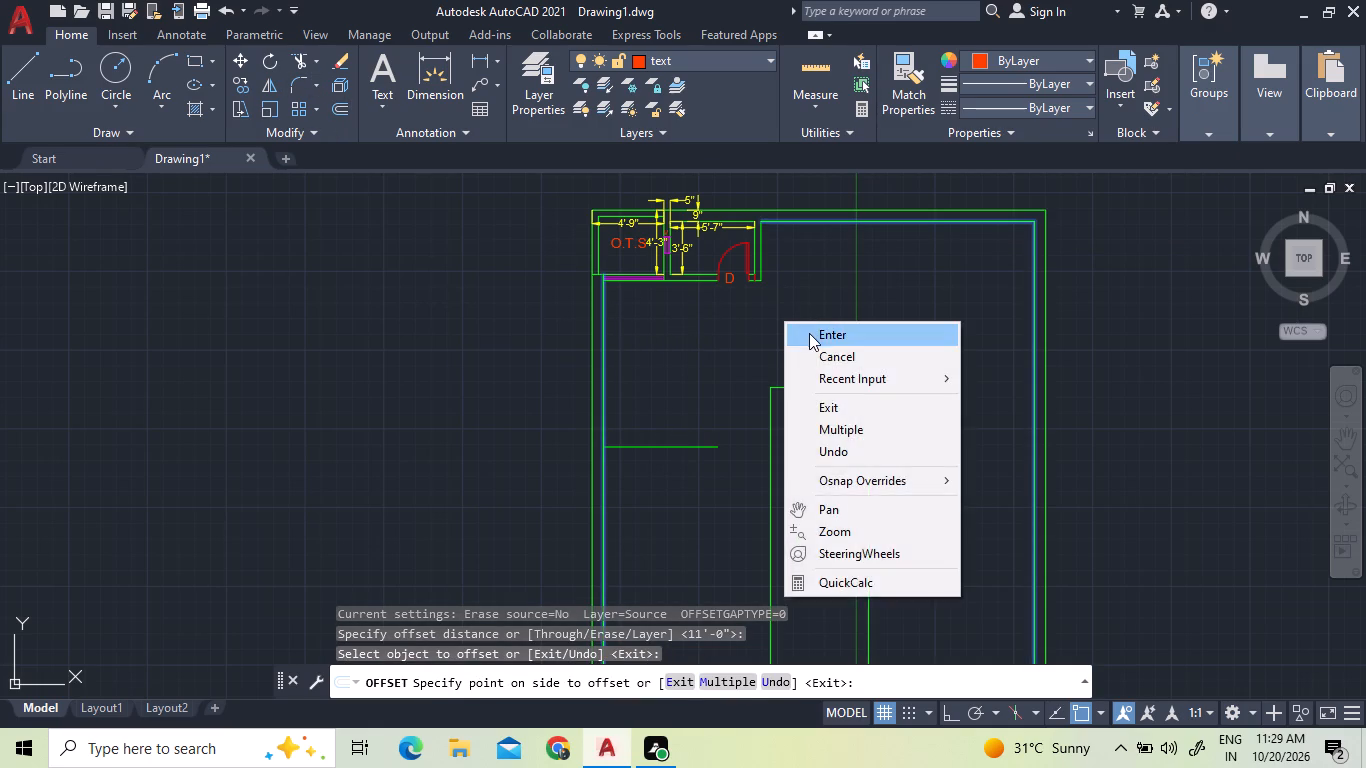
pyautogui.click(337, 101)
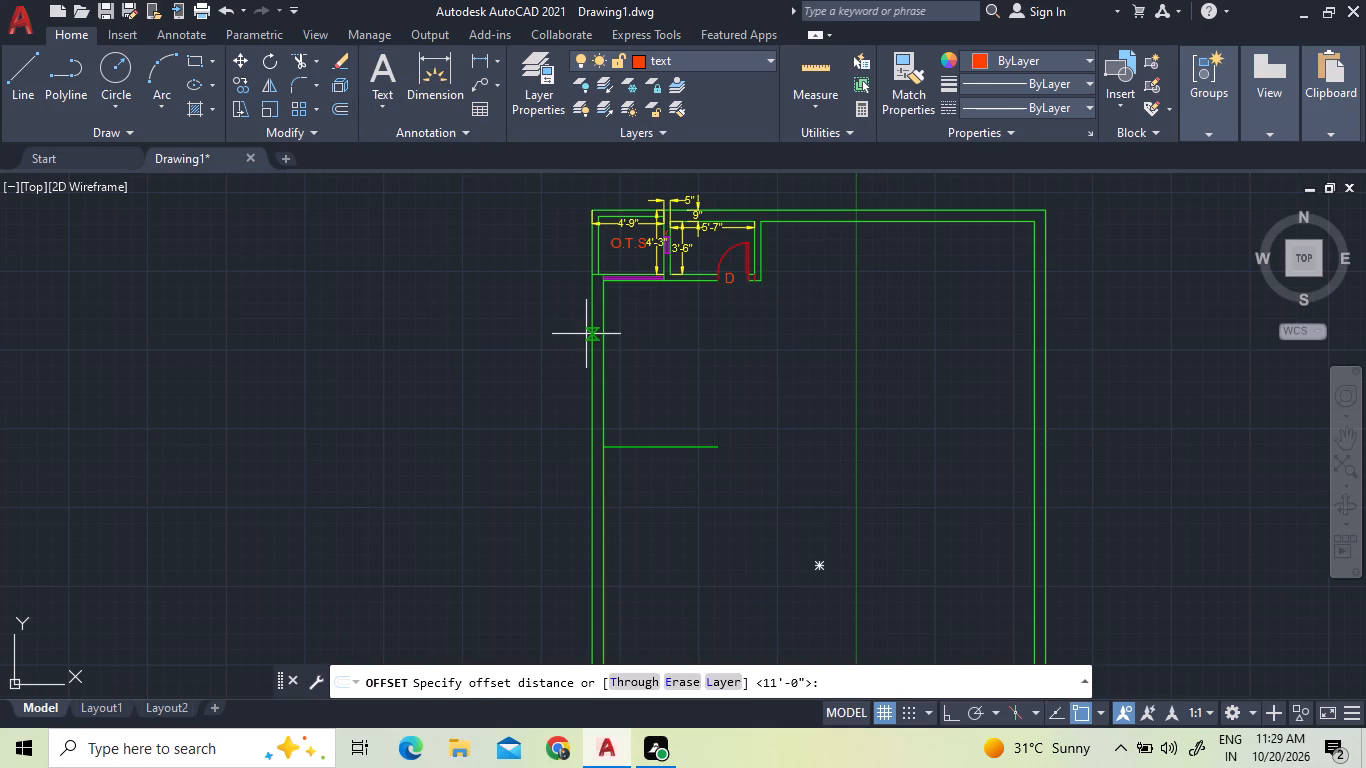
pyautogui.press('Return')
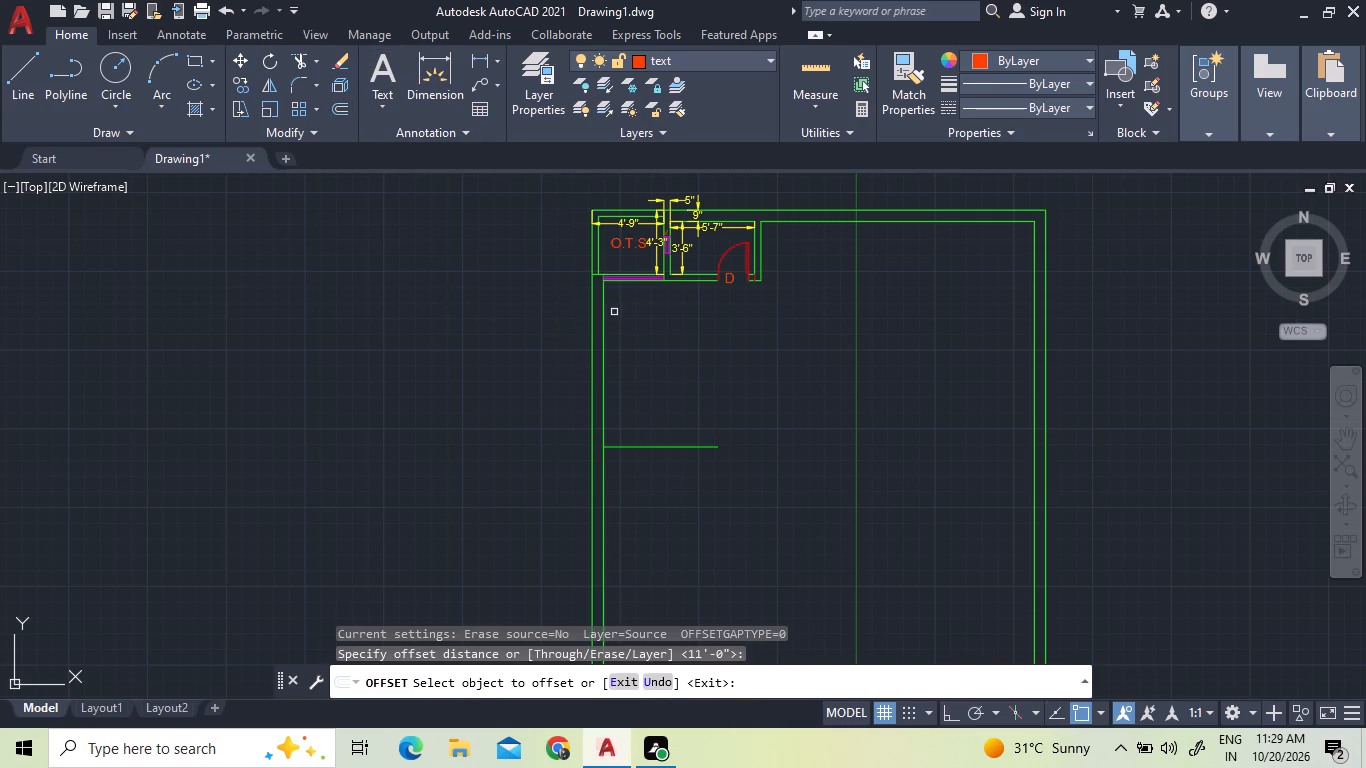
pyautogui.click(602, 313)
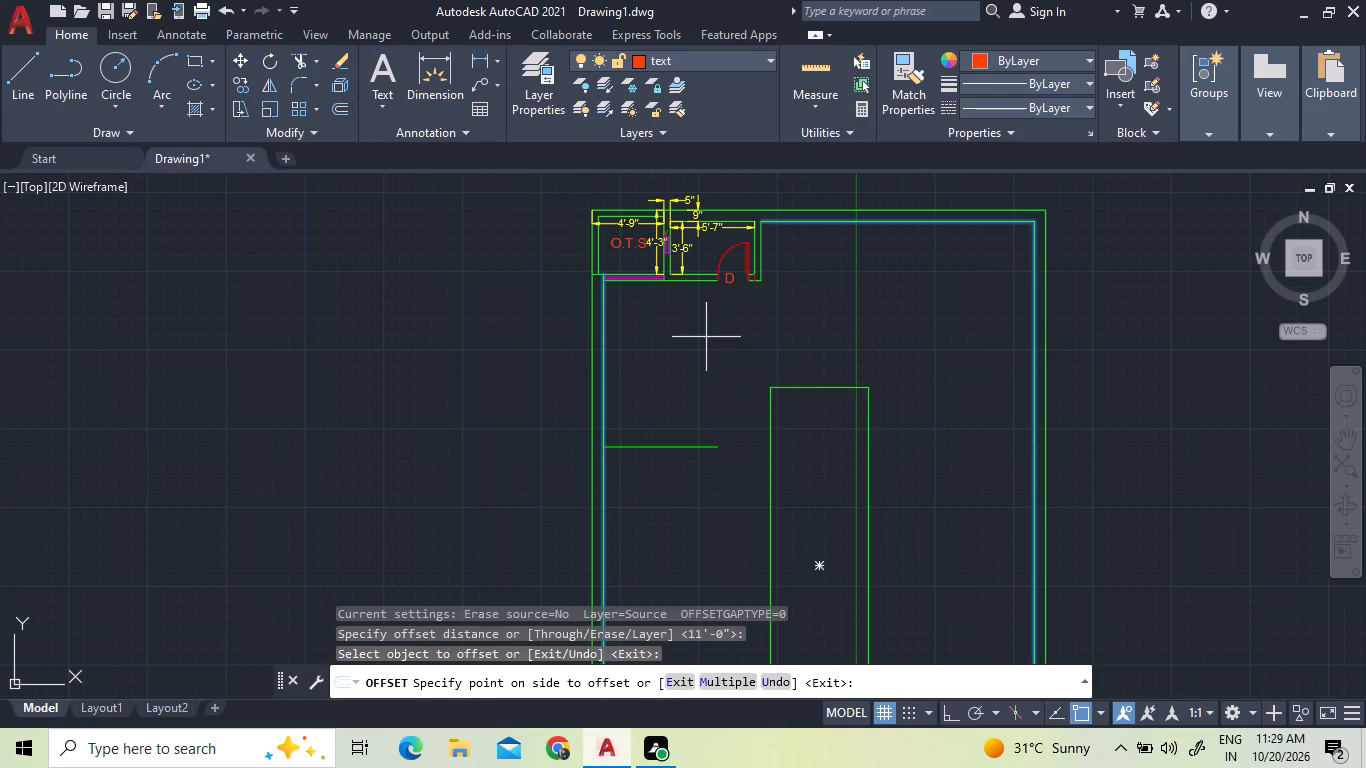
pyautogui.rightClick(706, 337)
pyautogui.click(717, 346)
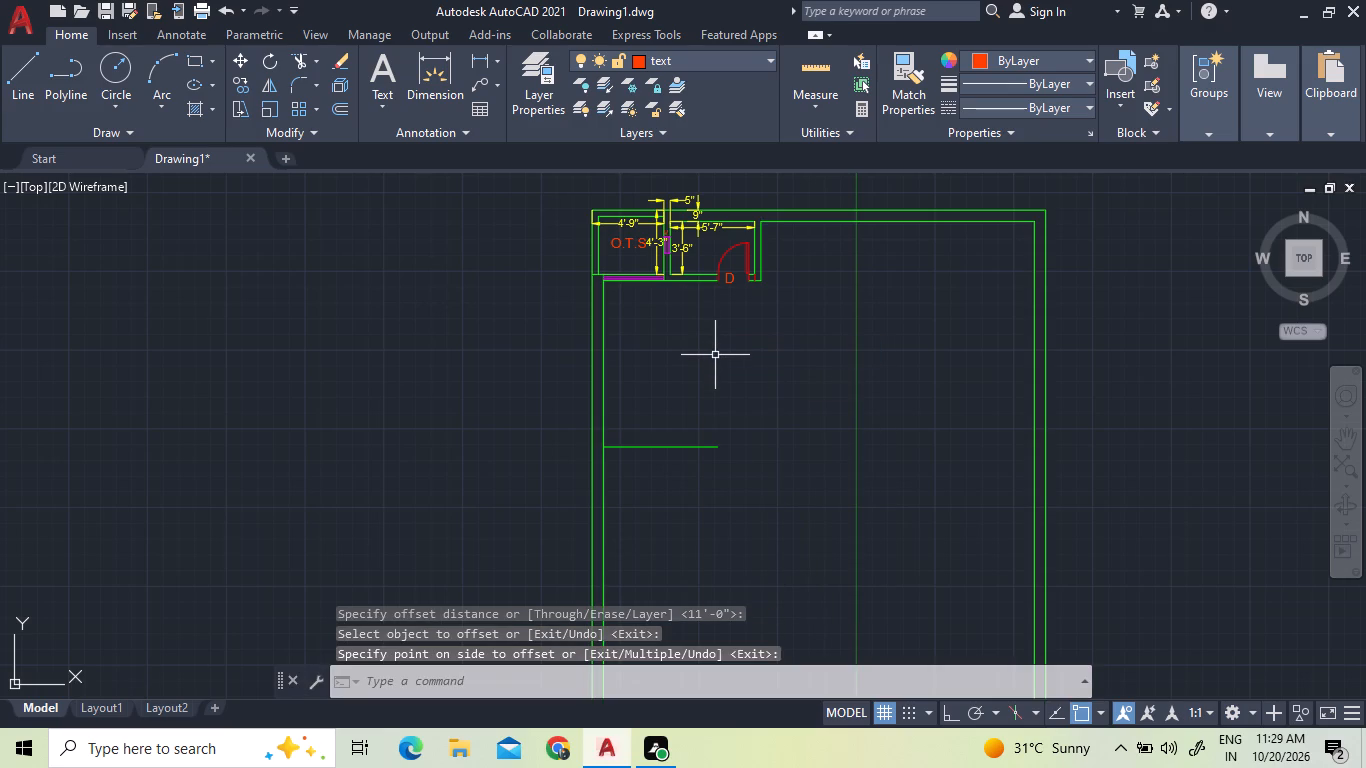
# Explode the inner and outer polylines of the 9" outer wall into separate lines.
pyautogui.click(1137, 289)
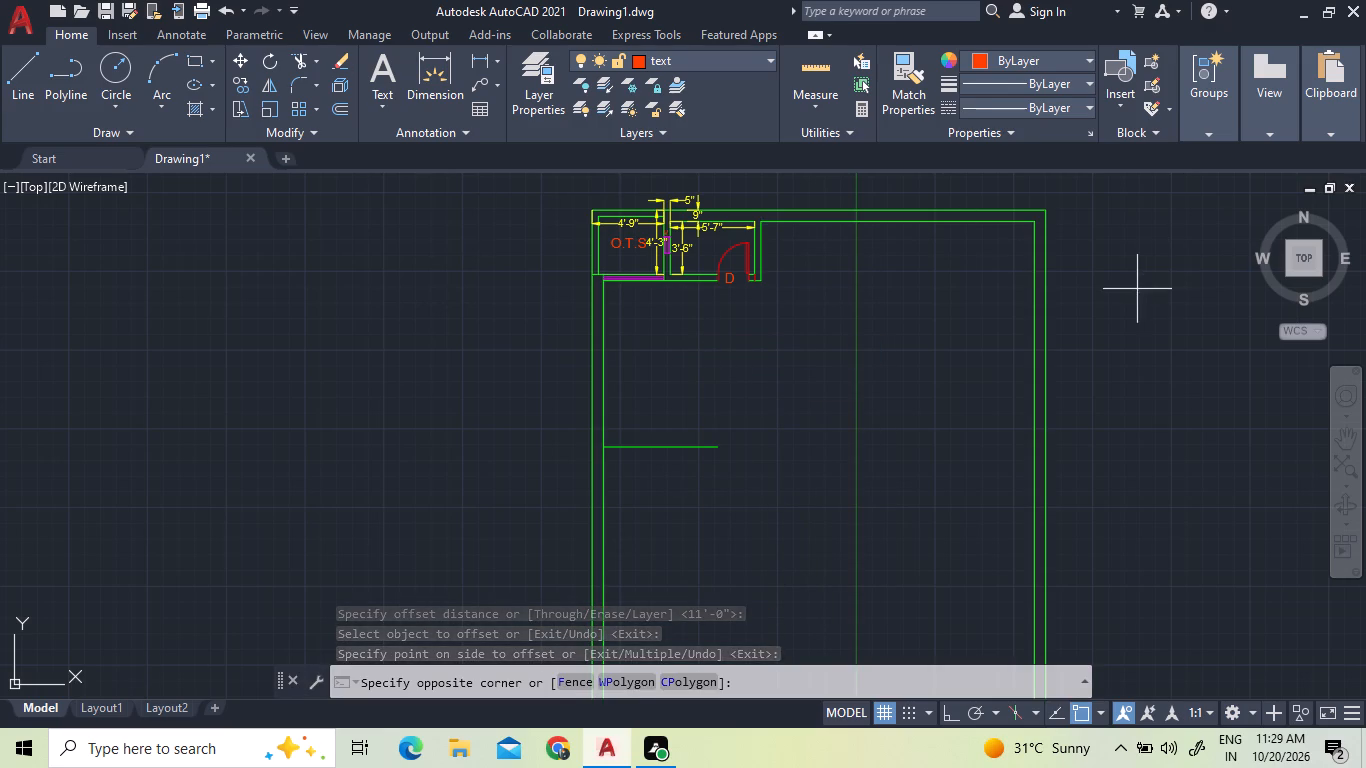
pyautogui.click(995, 206)
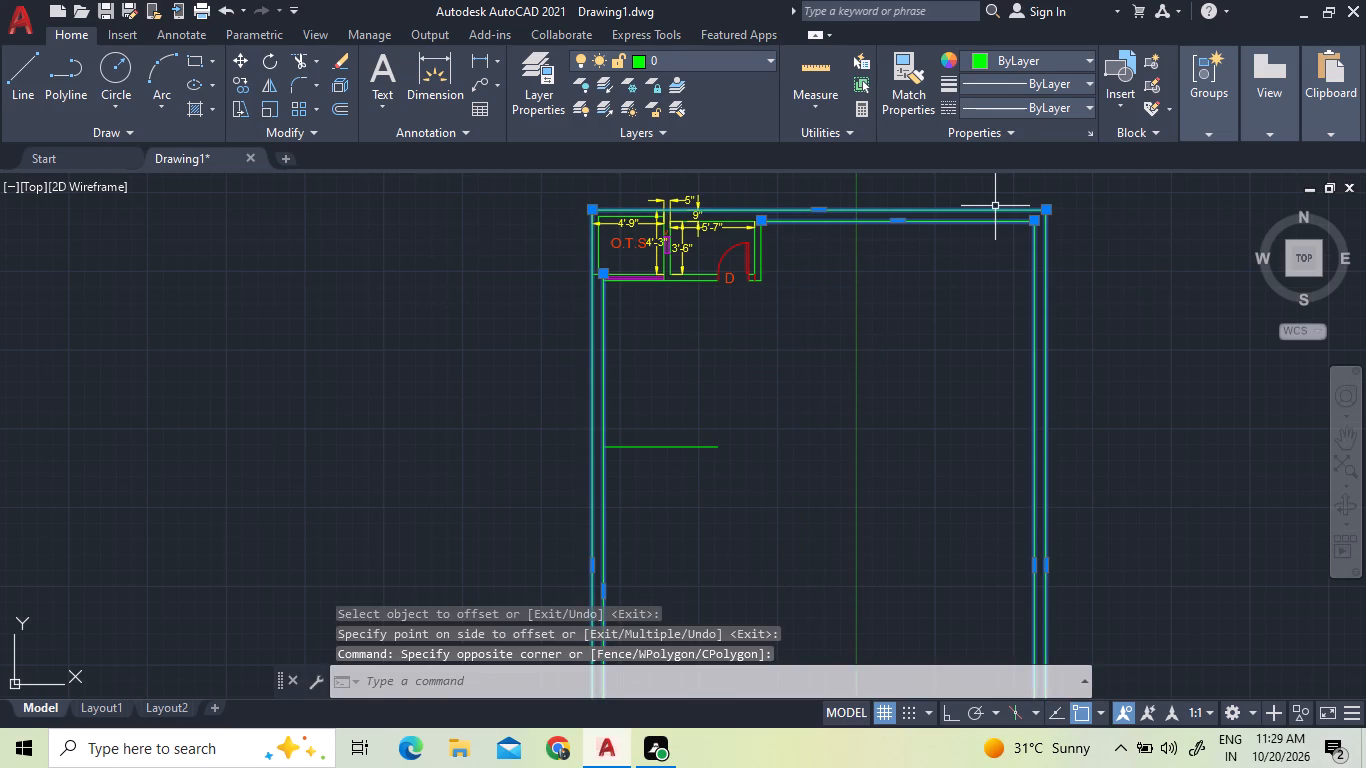
pyautogui.write('X')
pyautogui.press('space')
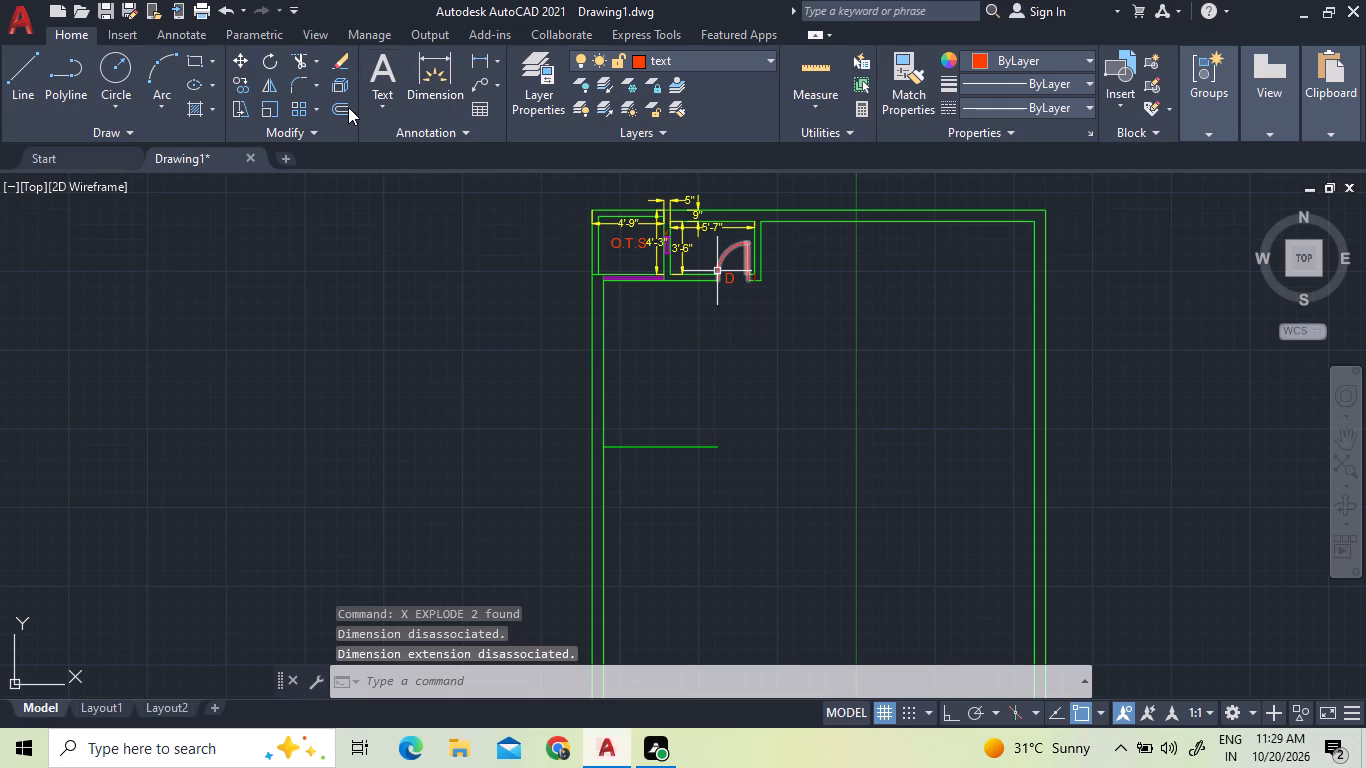
# Offset the inner face line of the left outer wall 11' toward the plan's interior.
pyautogui.click(341, 107)
pyautogui.press('Return')
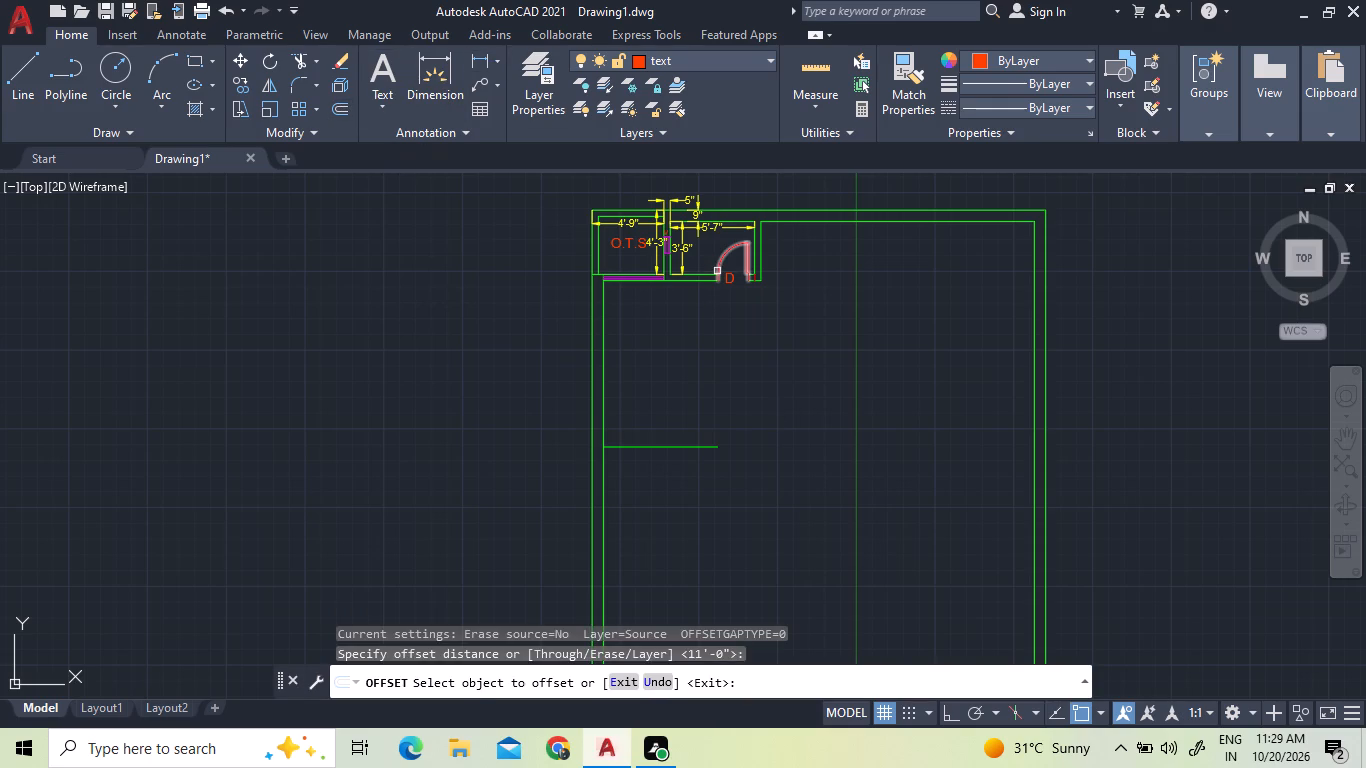
pyautogui.click(605, 336)
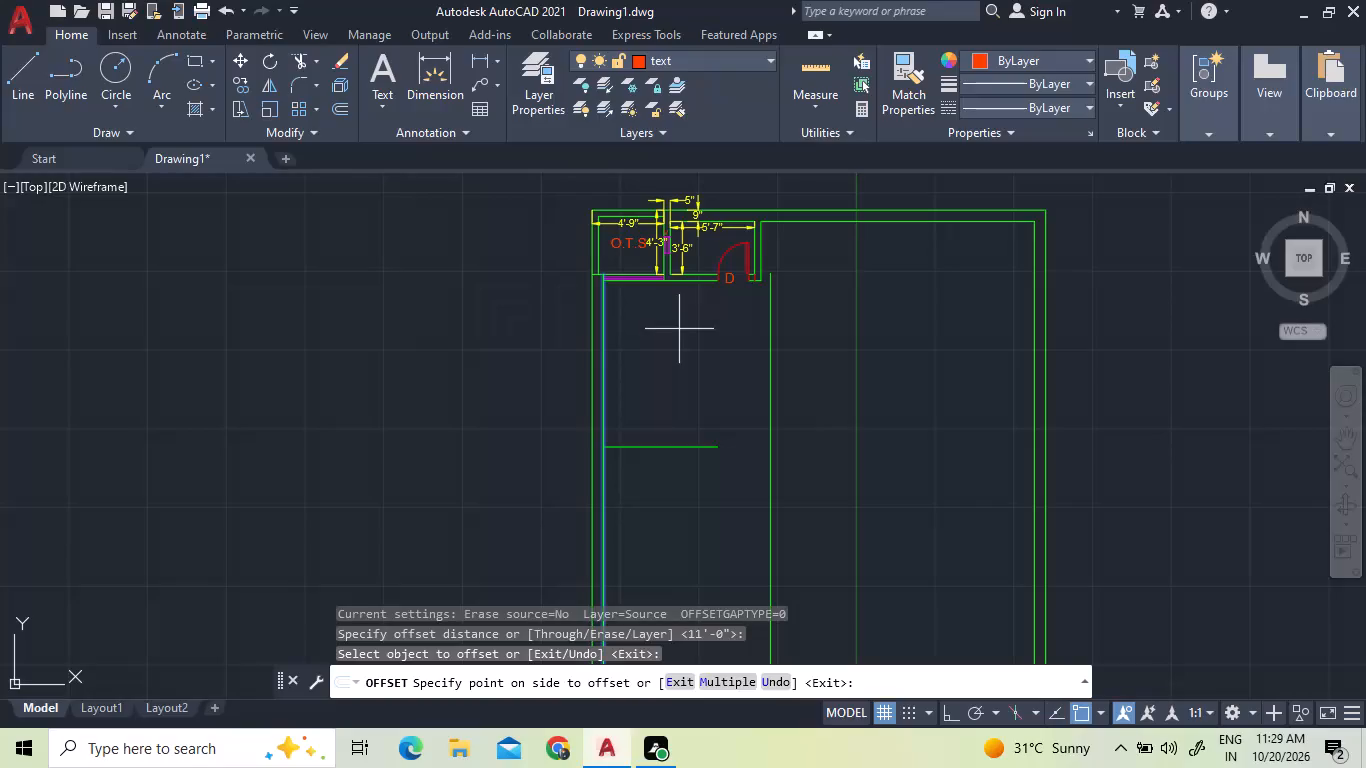
pyautogui.click(679, 329)
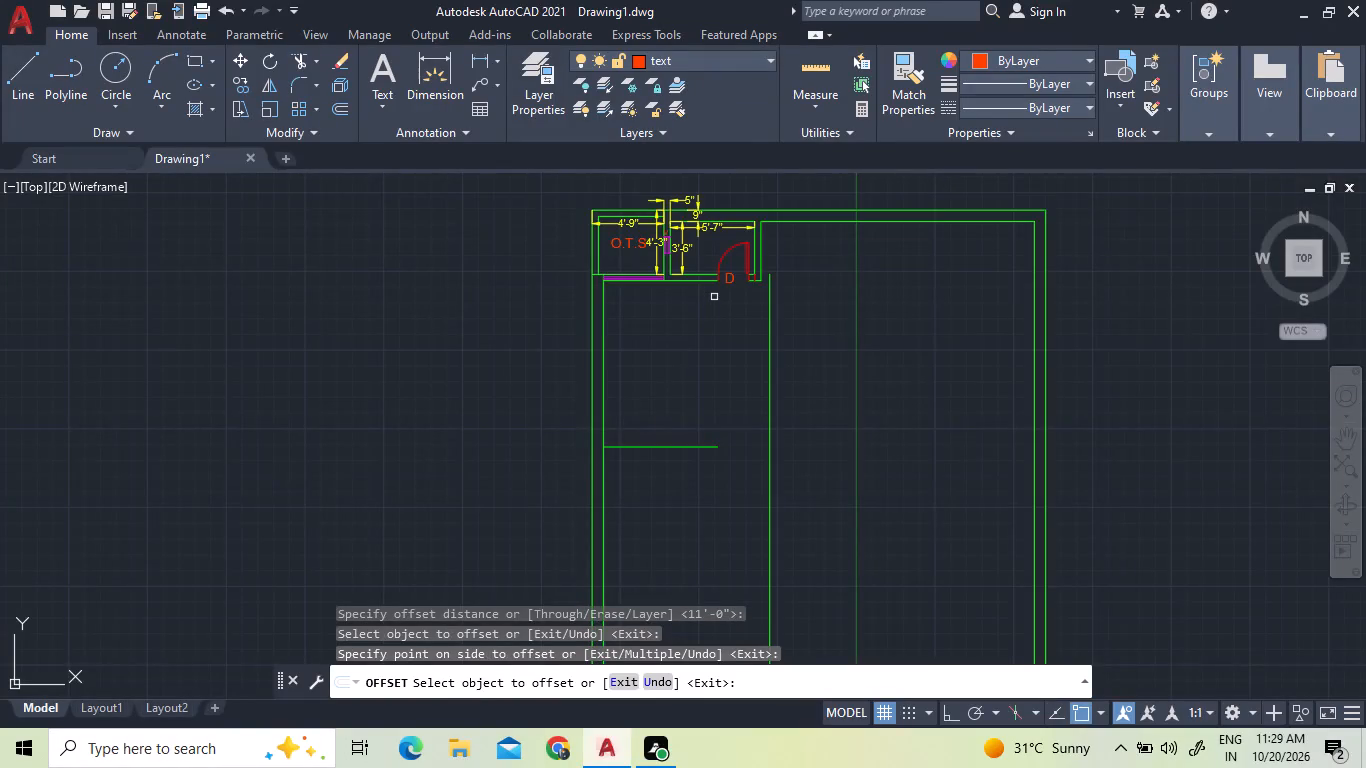
# Extend the new vertical offset line up to the inner face of the top outer wall.
pyautogui.scroll(2, 714, 294)
pyautogui.scroll(-2, 911, 226)
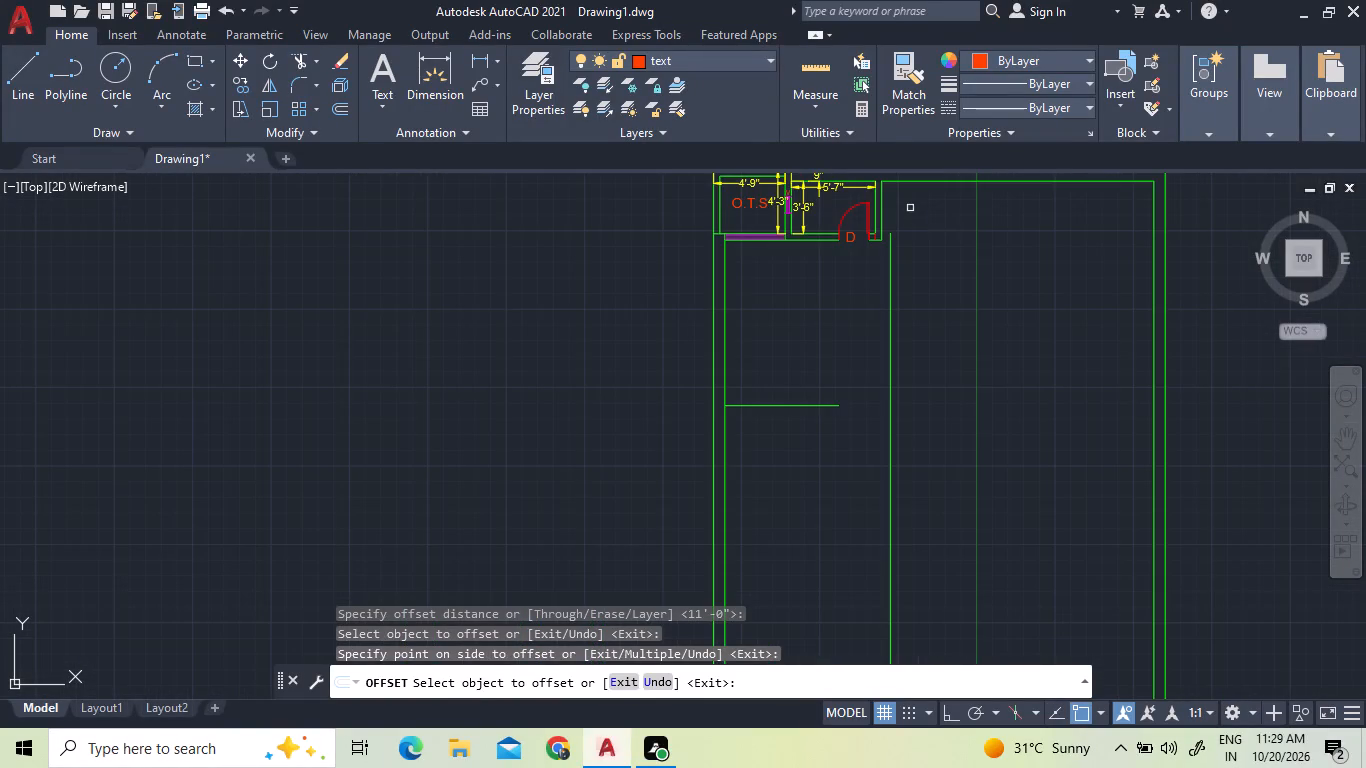
pyautogui.scroll(2, 901, 198)
pyautogui.scroll(-3, 894, 222)
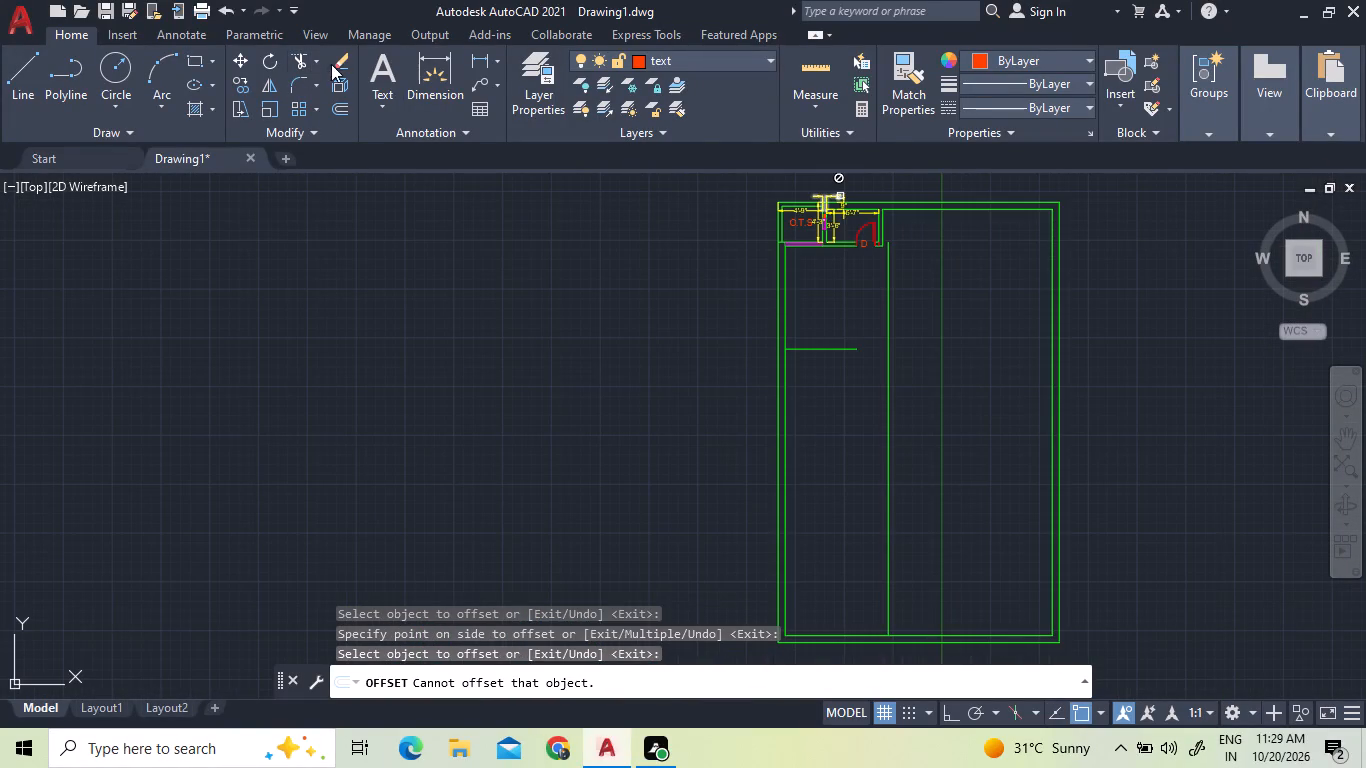
pyautogui.click(311, 63)
pyautogui.click(309, 126)
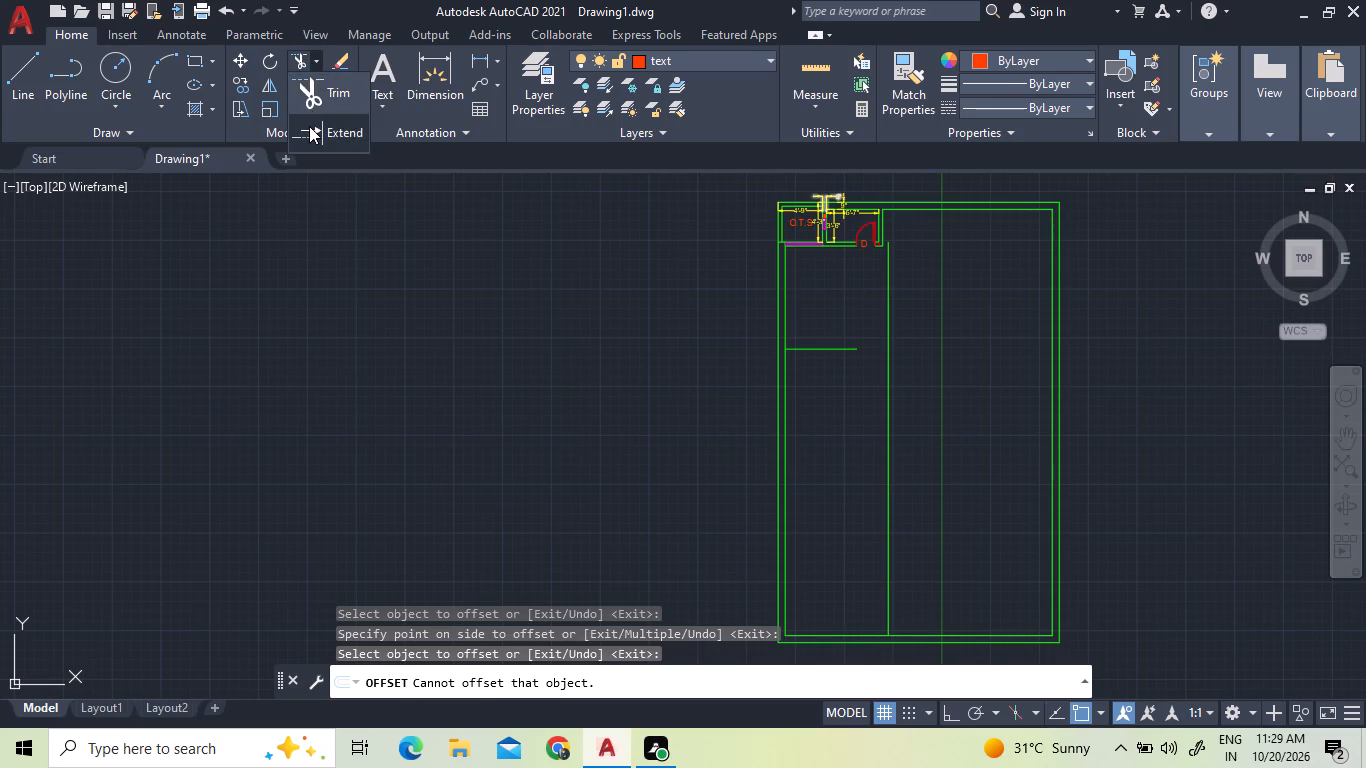
pyautogui.click(886, 322)
pyautogui.scroll(3, 903, 207)
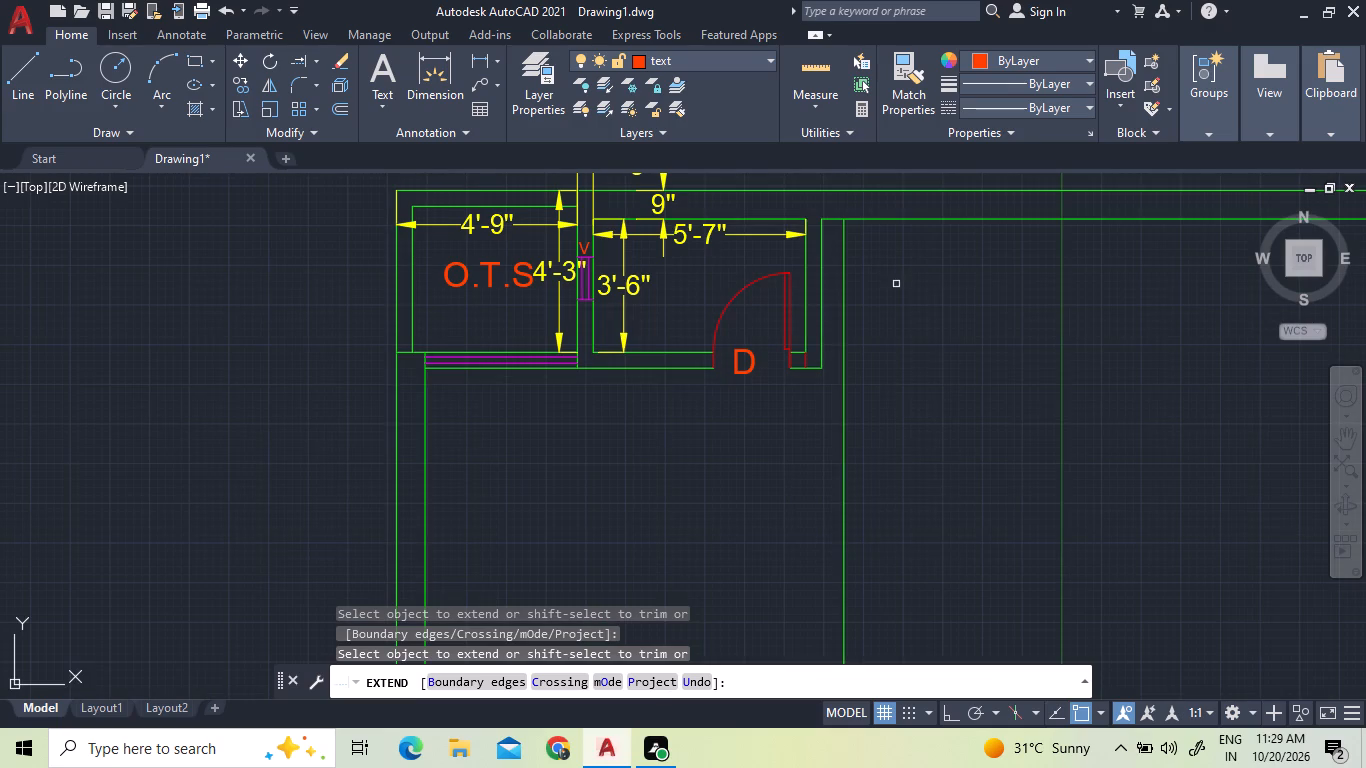
pyautogui.rightClick(896, 284)
pyautogui.click(902, 285)
pyautogui.click(907, 294)
# Measure the spacing between the 5'-7" by 3'-6" room's right wall and the vertical line offset 11'.
pyautogui.click(480, 55)
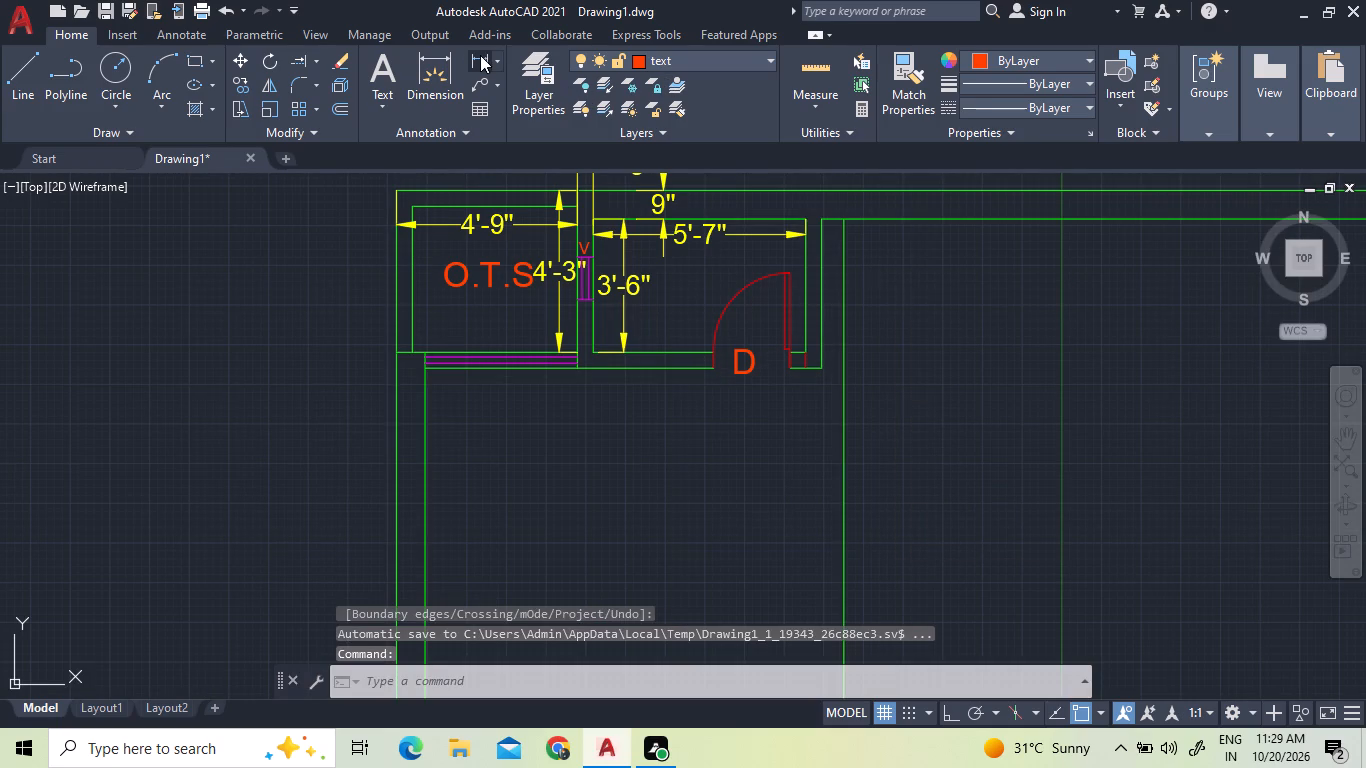
pyautogui.click(828, 81)
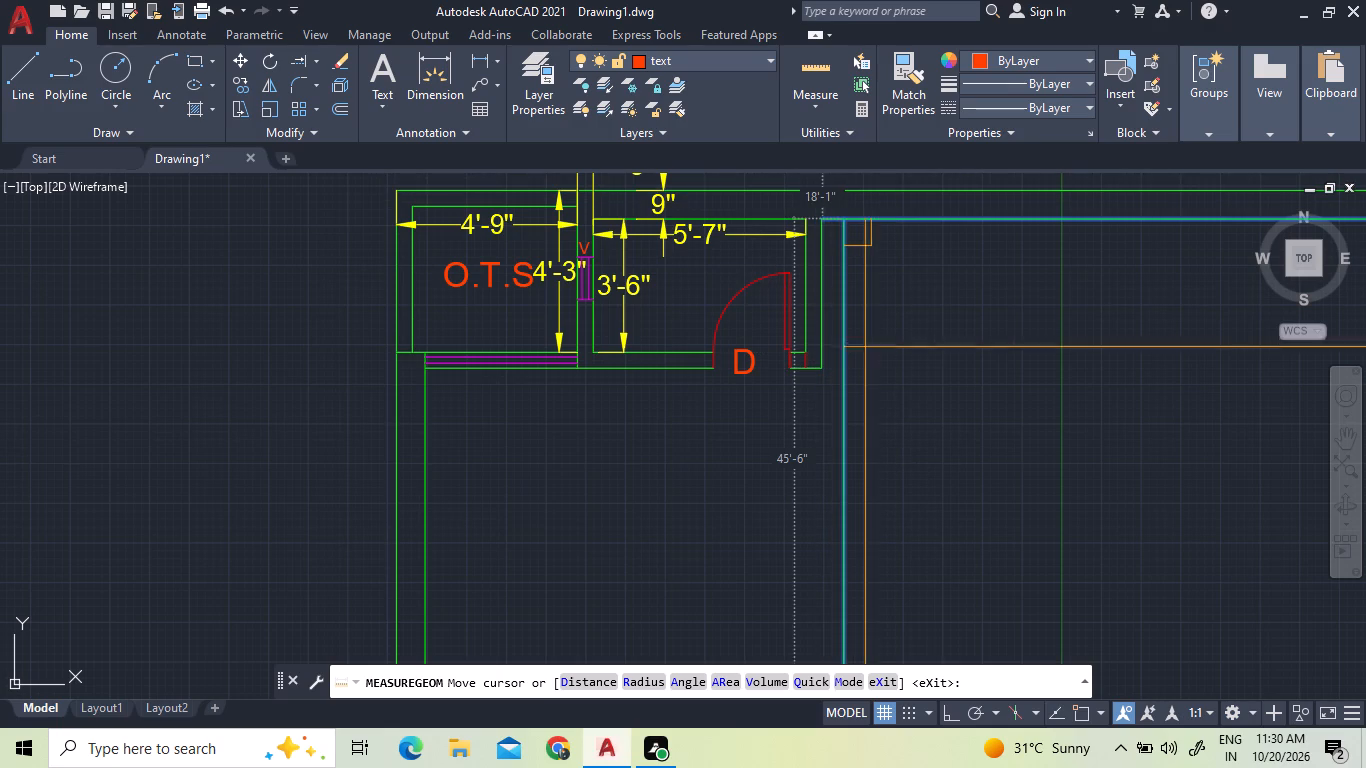
pyautogui.press('Escape')
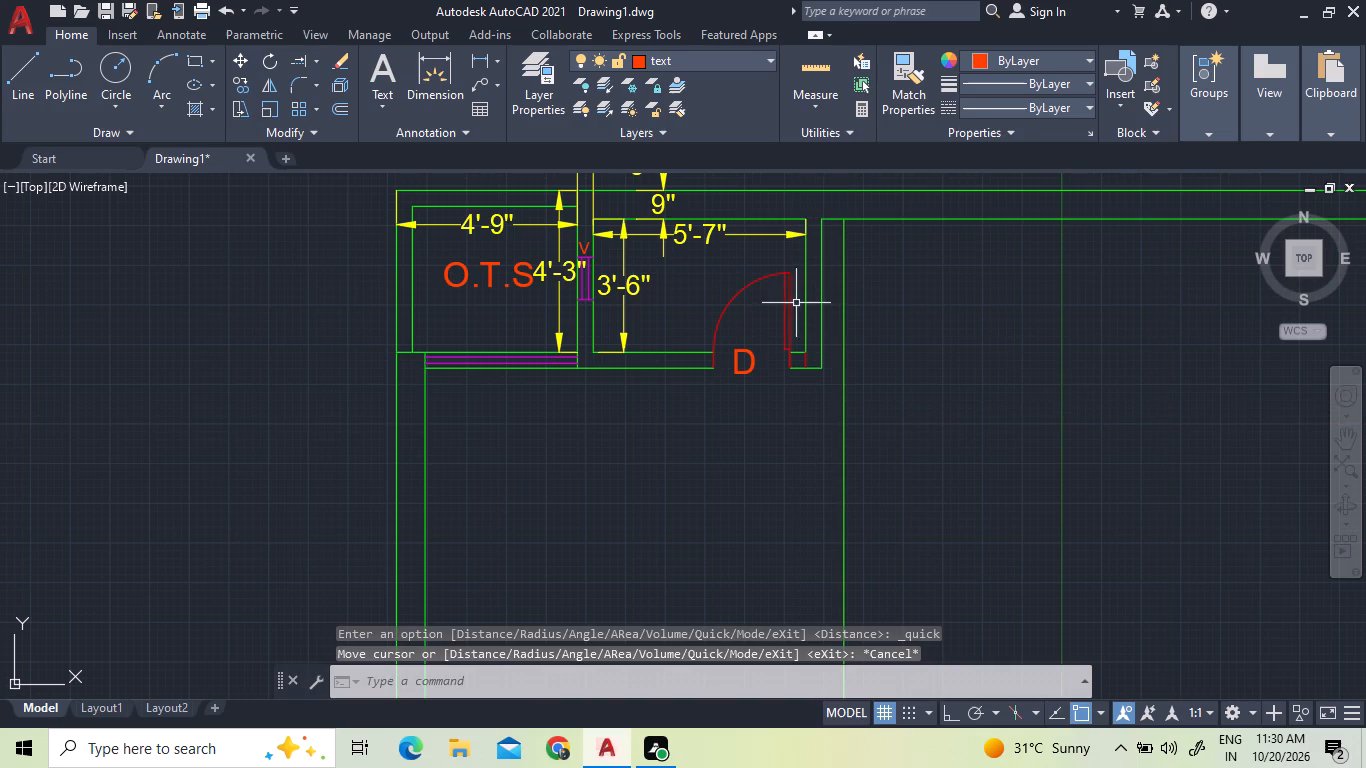
# Erase the outer face line of the 5'-7" by 3'-6" room's right partition wall.
pyautogui.click(820, 303)
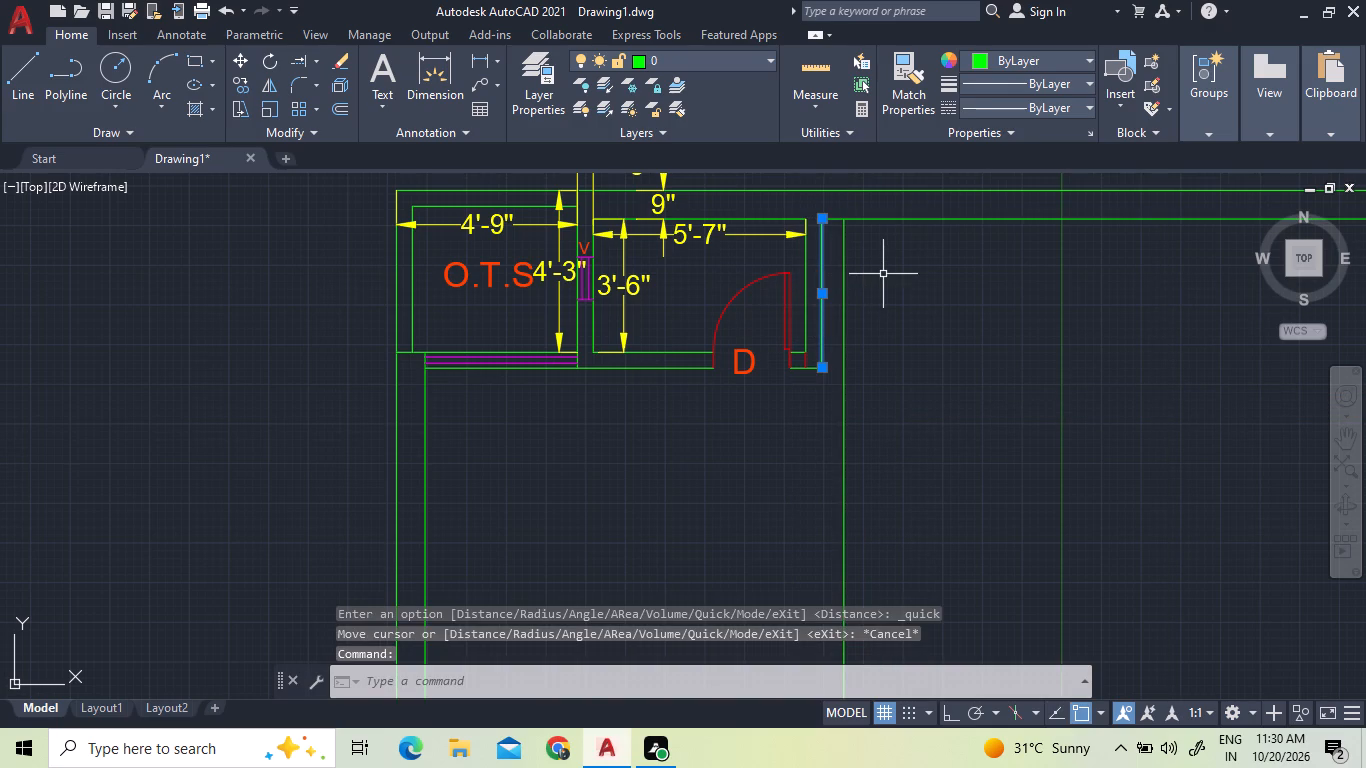
pyautogui.press('Delete')
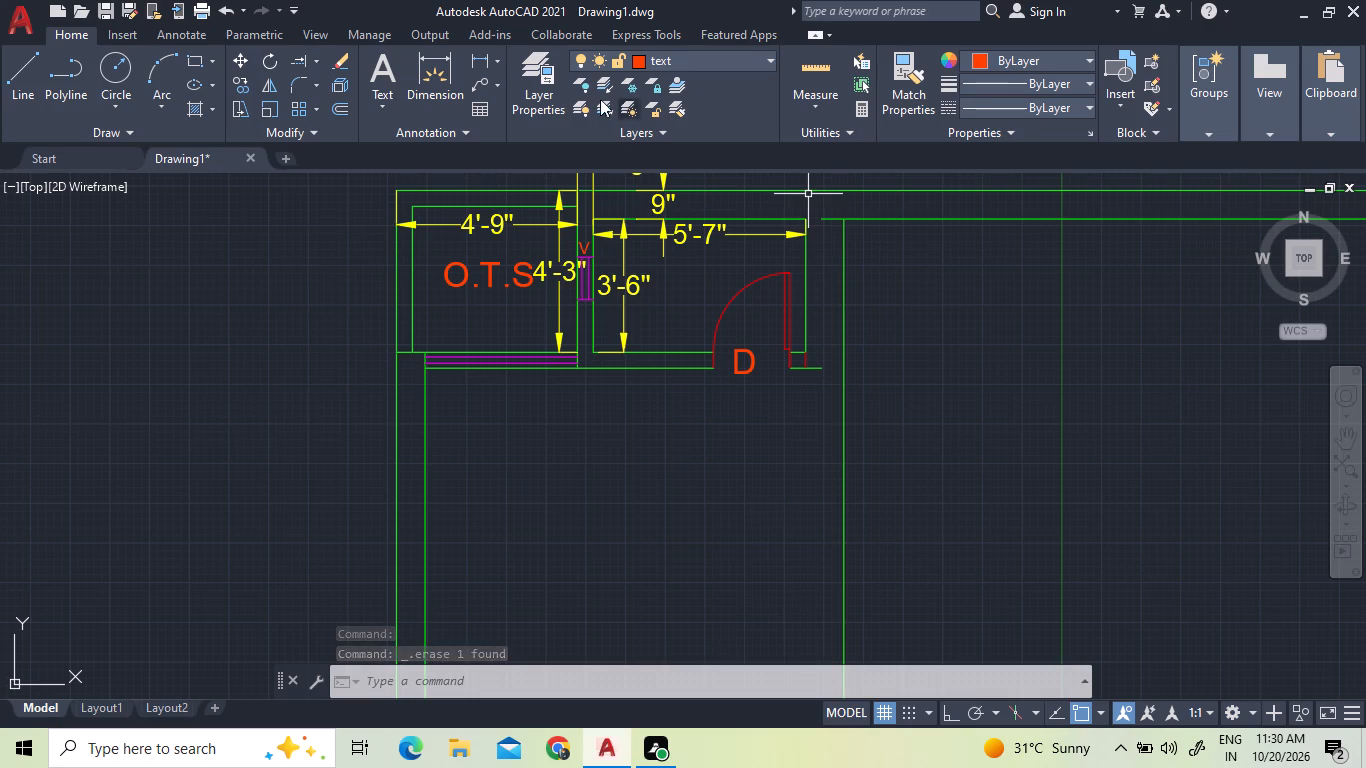
# Offset the 11' vertical line 9" to the left, toward the small room with the door.
pyautogui.click(347, 110)
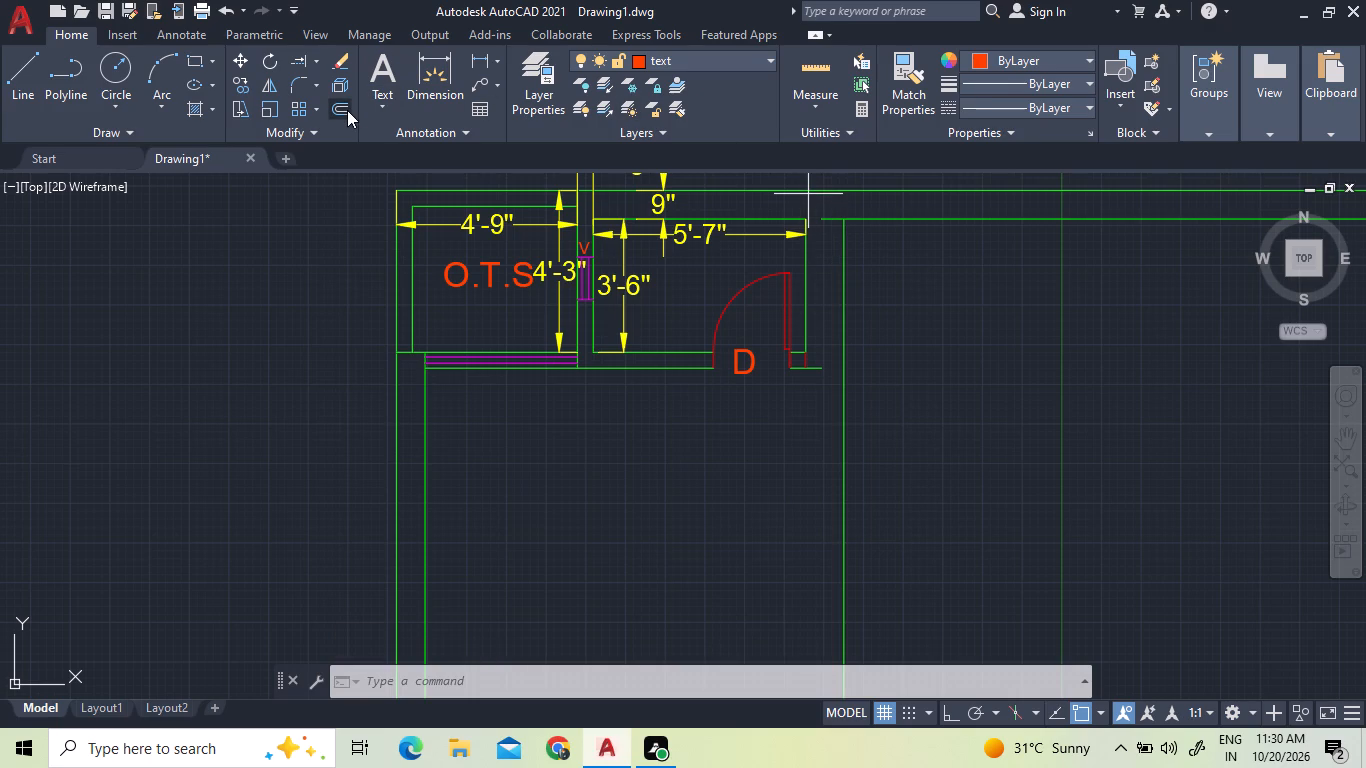
pyautogui.press('9')
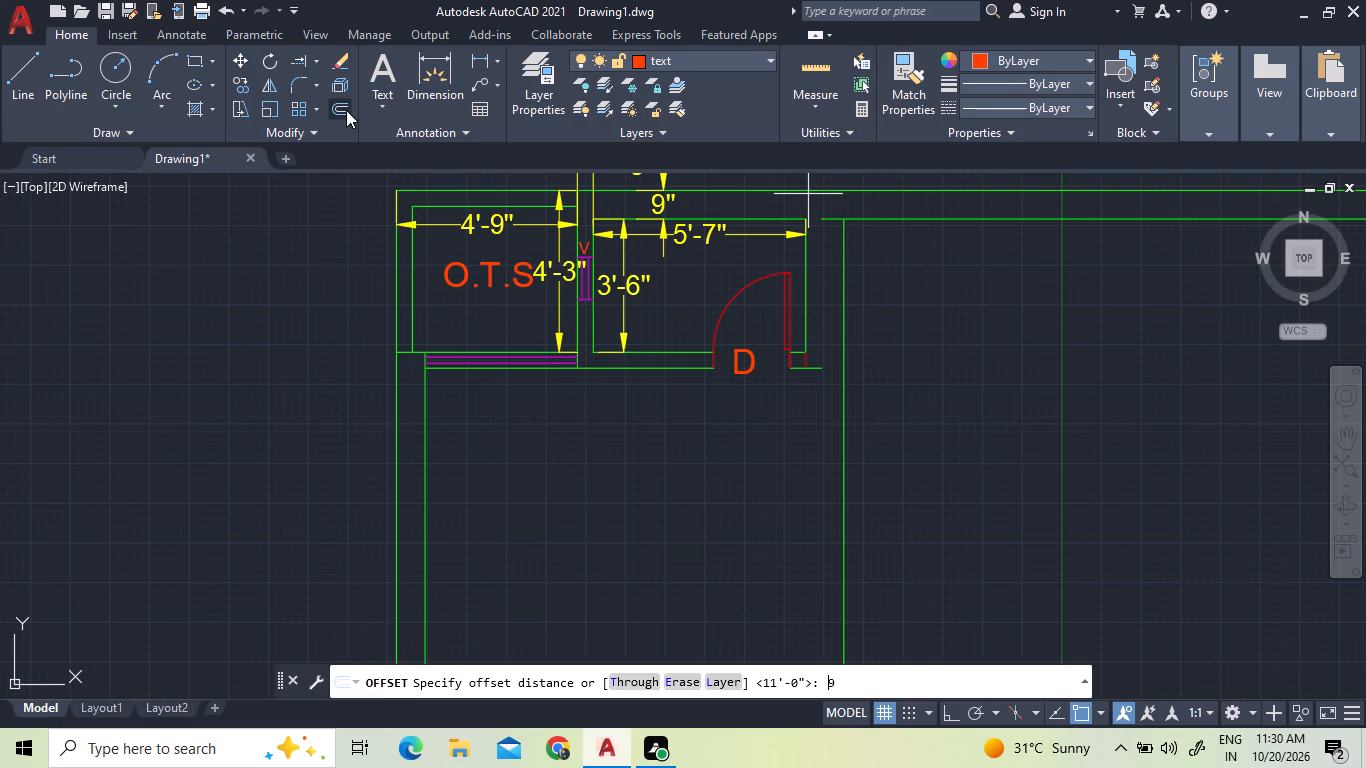
pyautogui.hotkey('shift', '"')
pyautogui.press('Return')
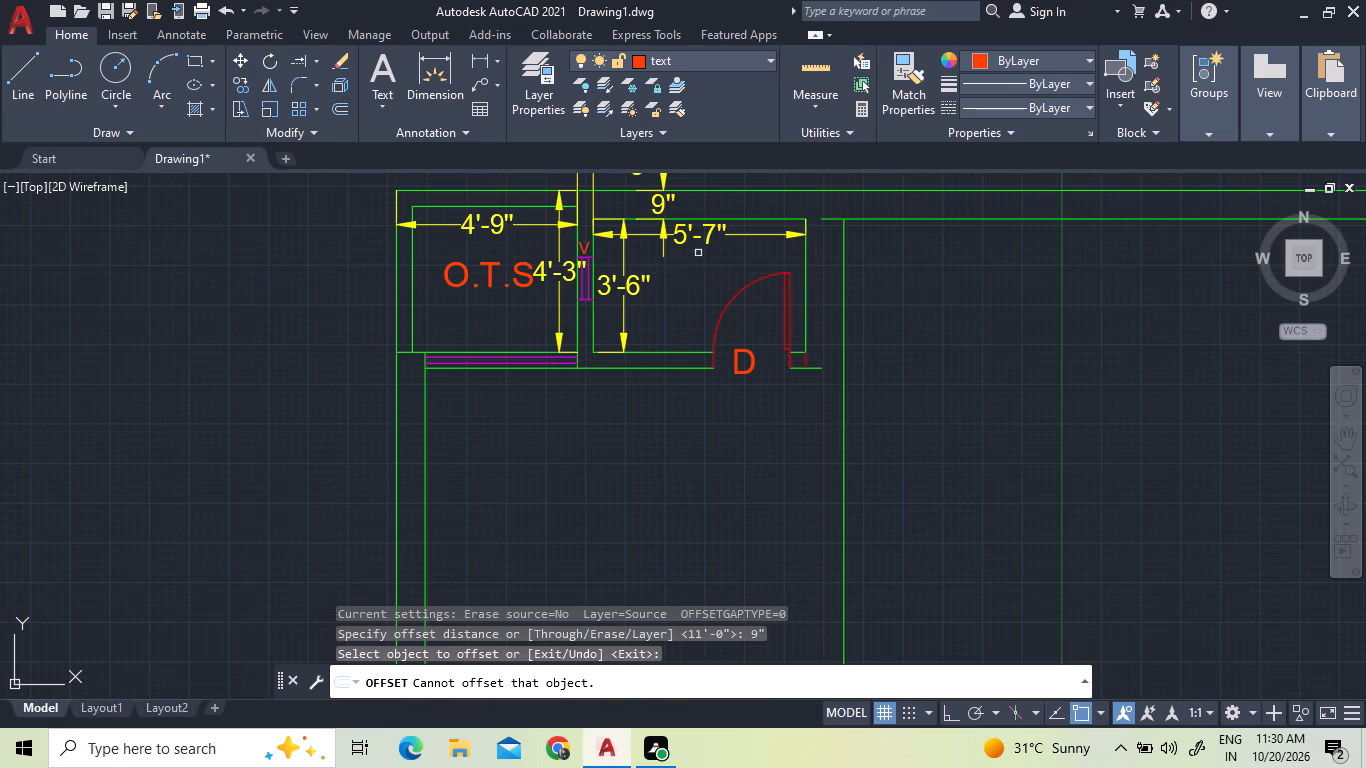
pyautogui.click(843, 308)
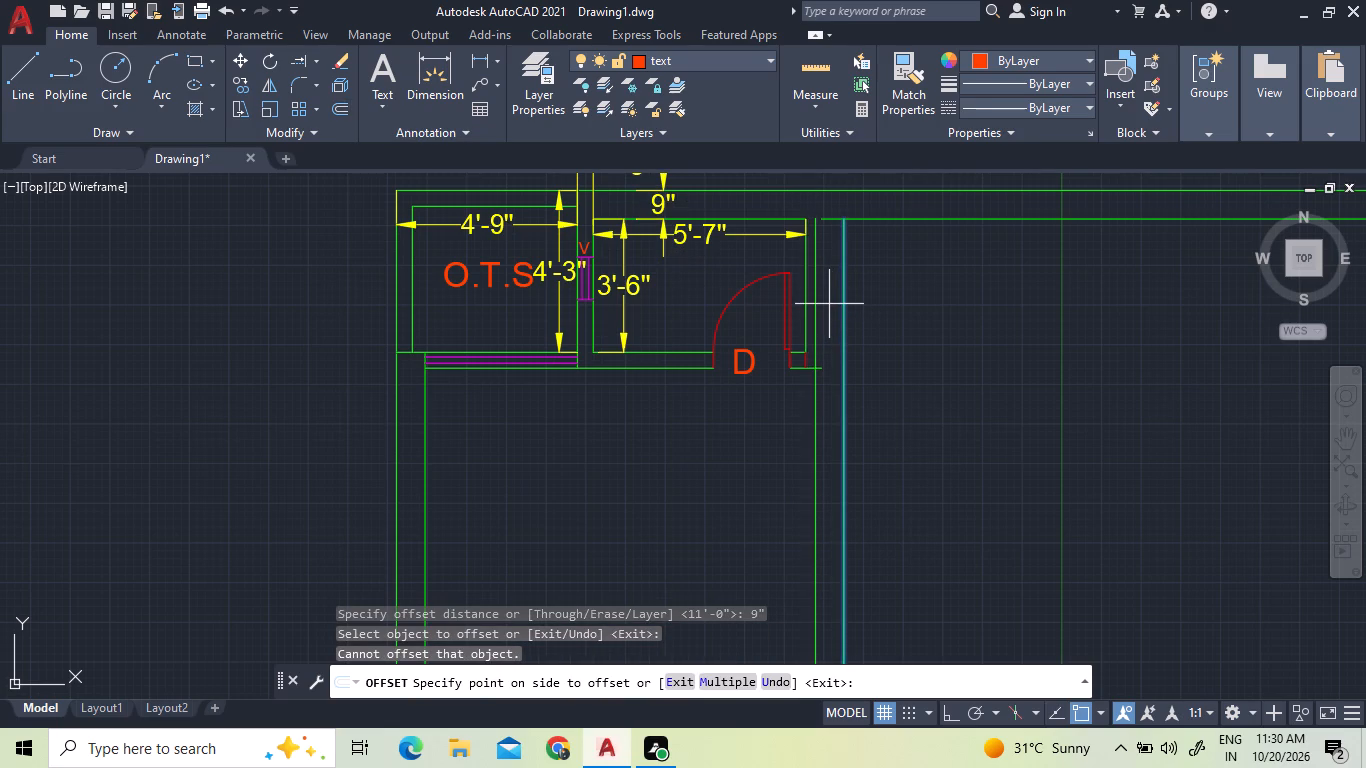
pyautogui.click(828, 303)
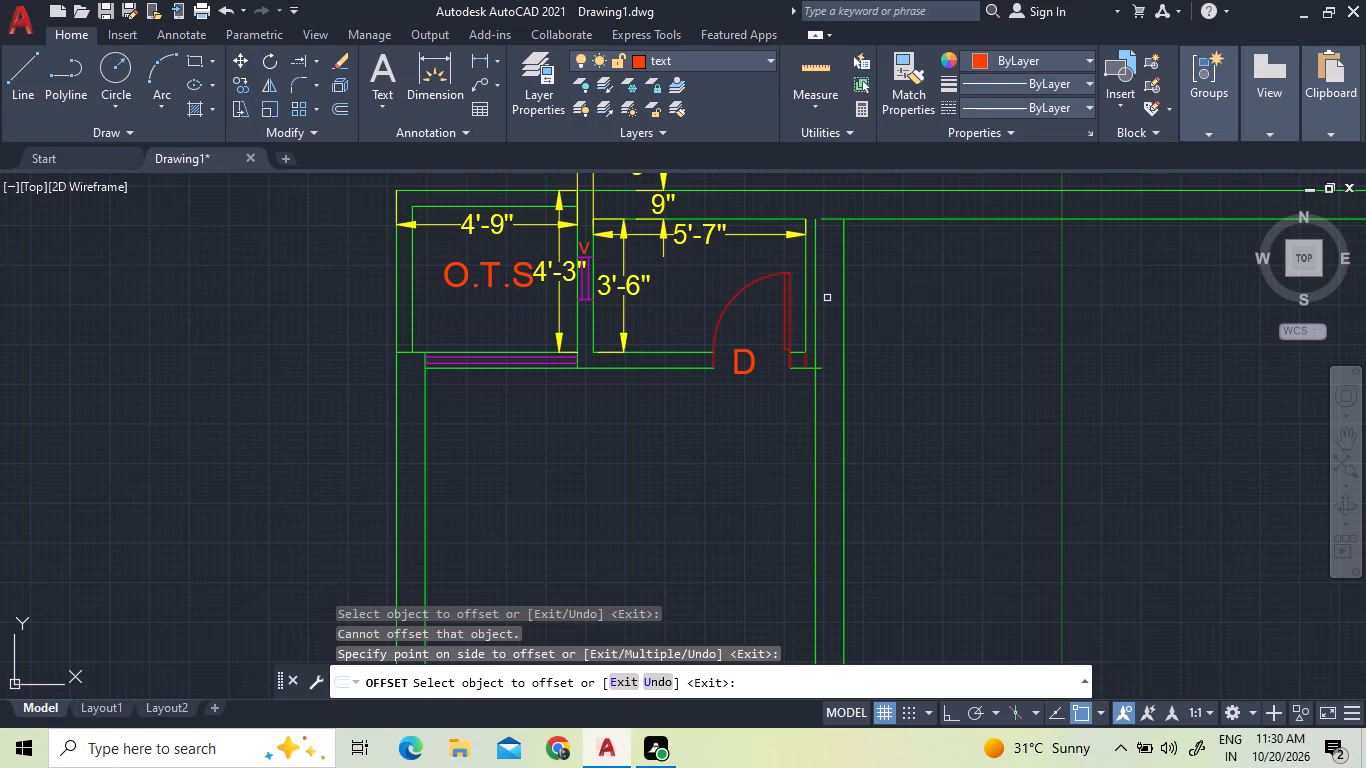
pyautogui.press('Escape')
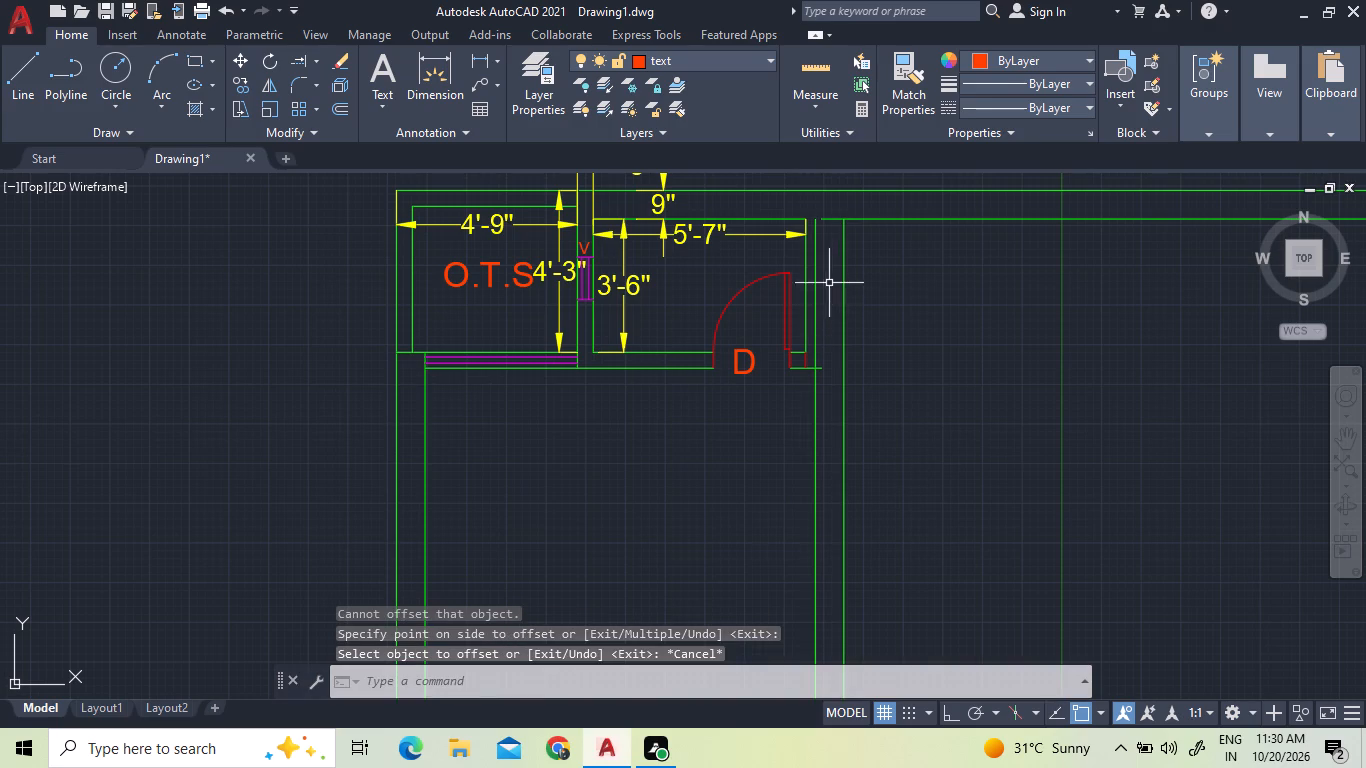
# Erase the remaining inner face line of the small room's old right partition wall.
pyautogui.scroll(2, 814, 214)
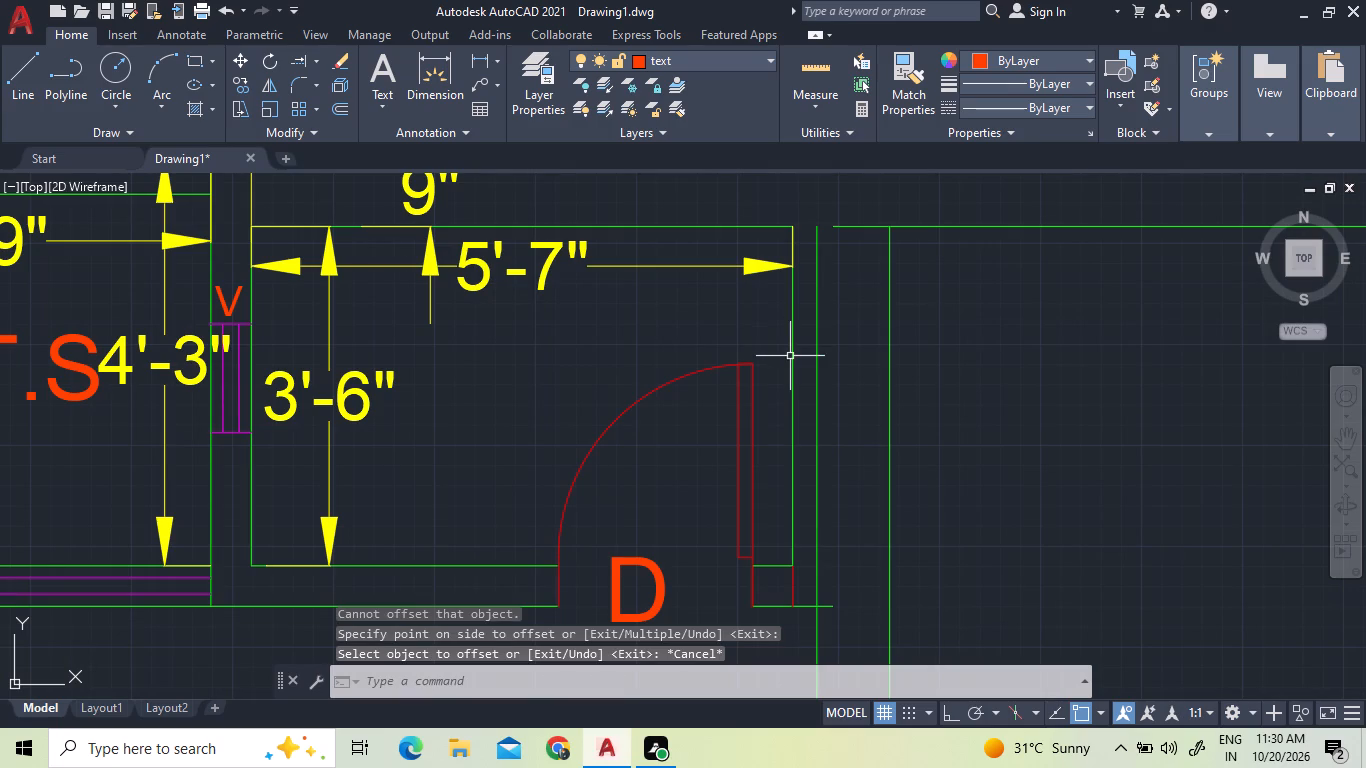
pyautogui.click(791, 356)
pyautogui.press('Delete')
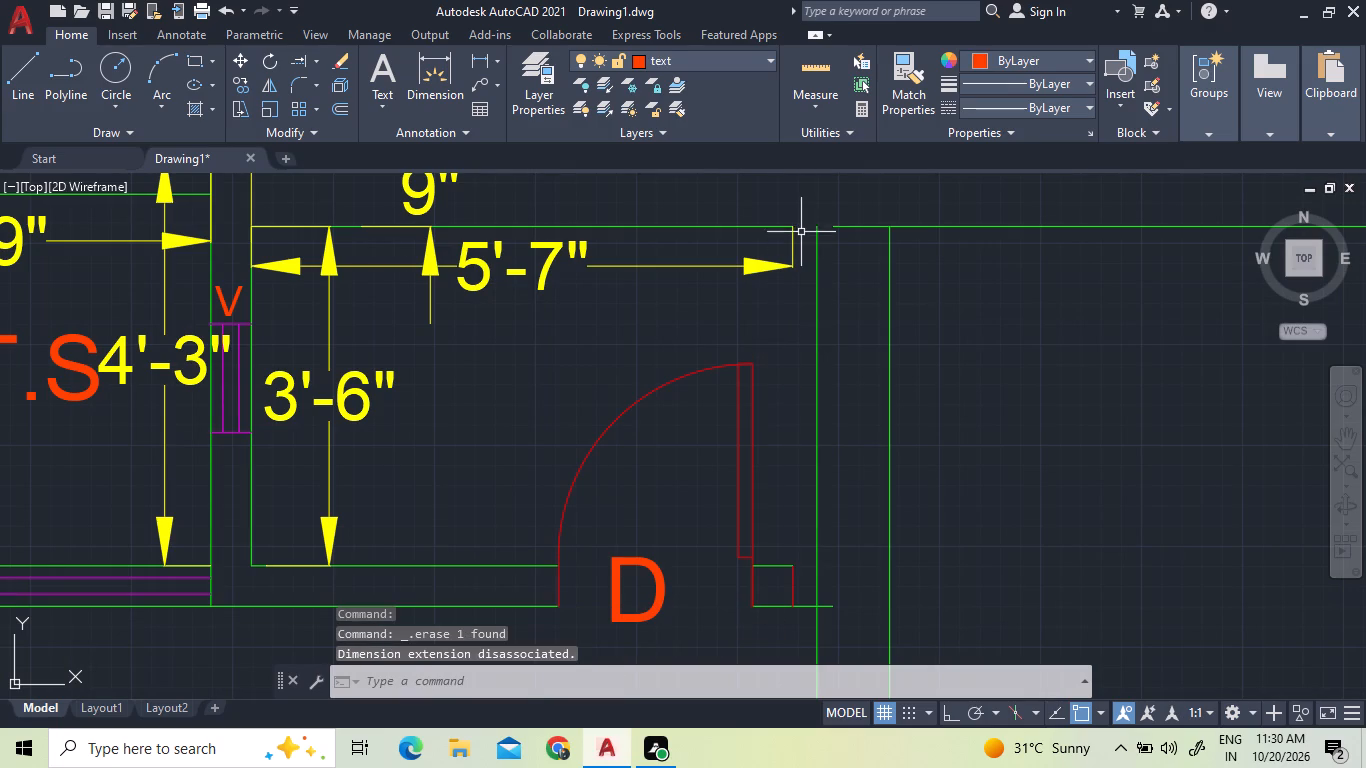
# Extend the small room's top wall line across the gap at the new 9" wall to meet the top outer wall's inner face.
pyautogui.click(295, 54)
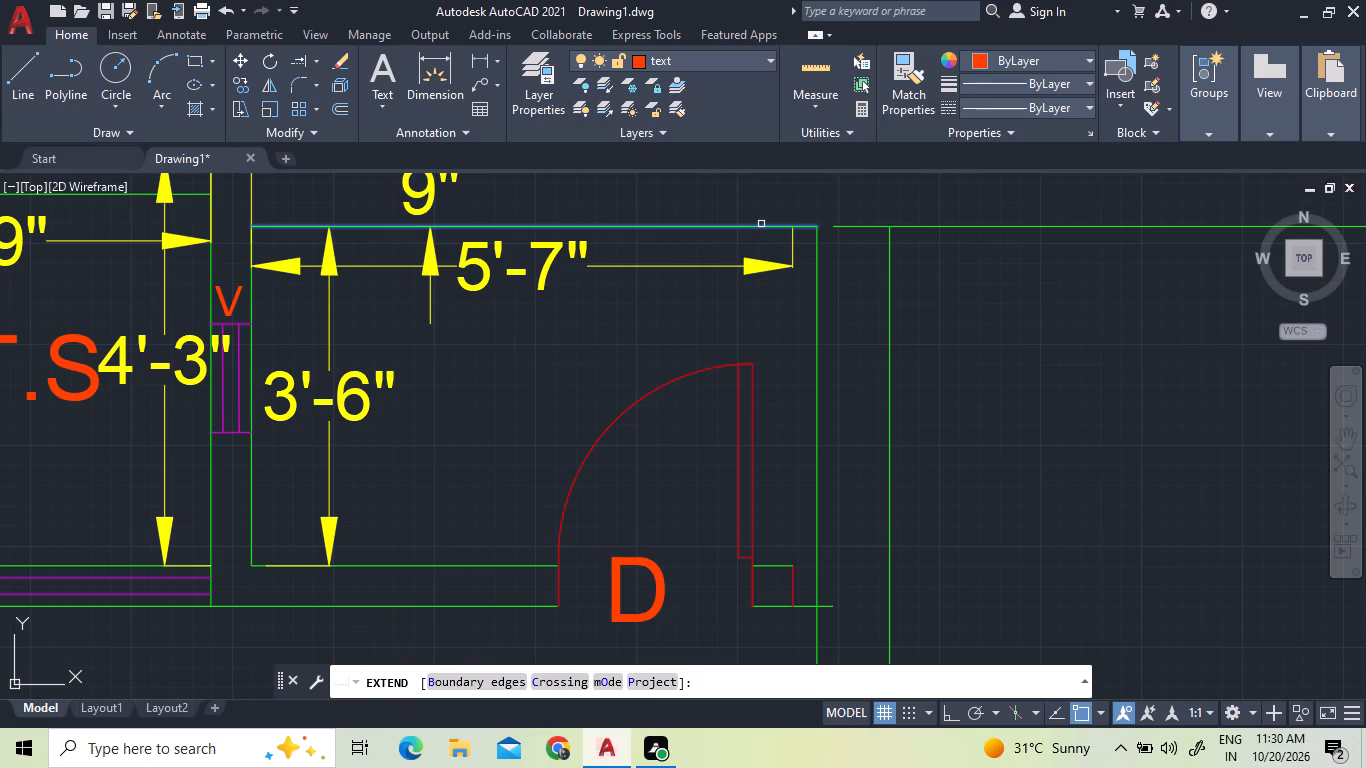
pyautogui.click(761, 224)
pyautogui.click(769, 226)
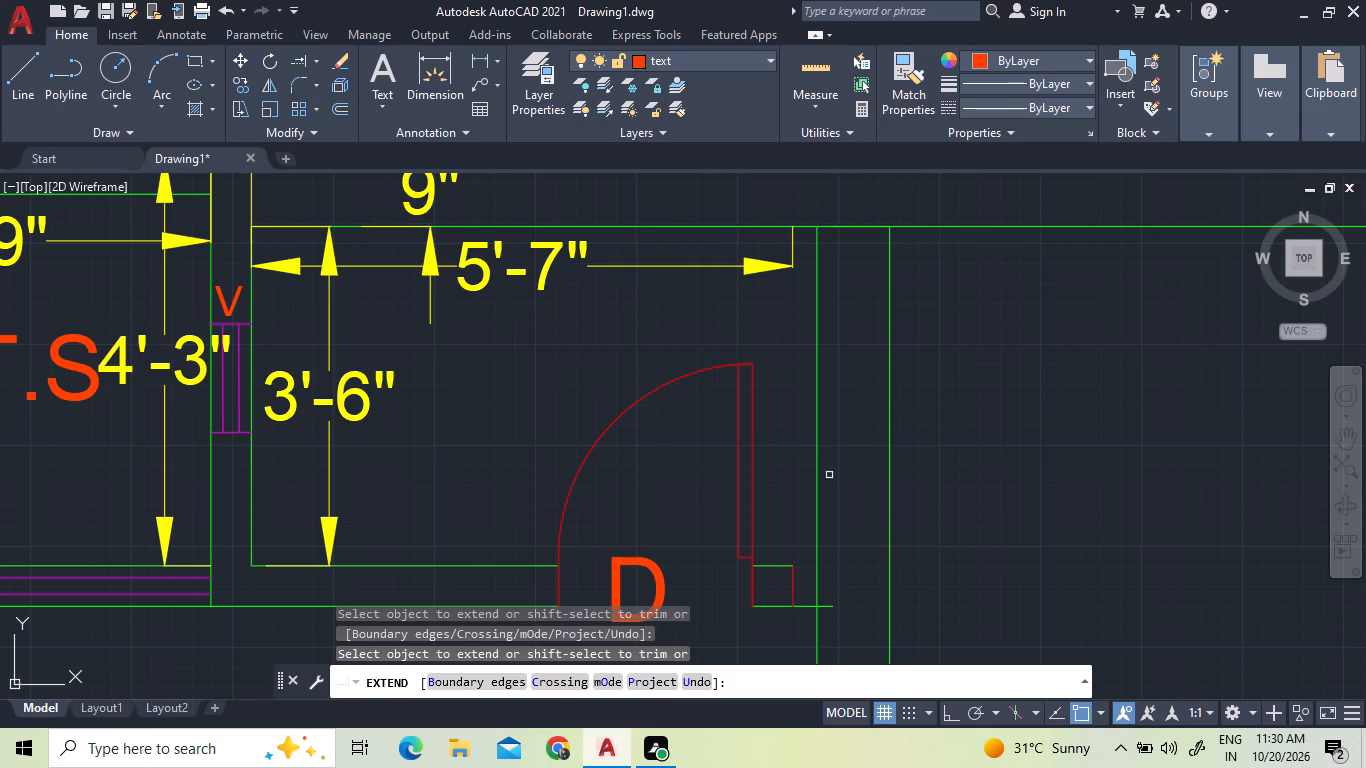
pyautogui.scroll(-1, 827, 491)
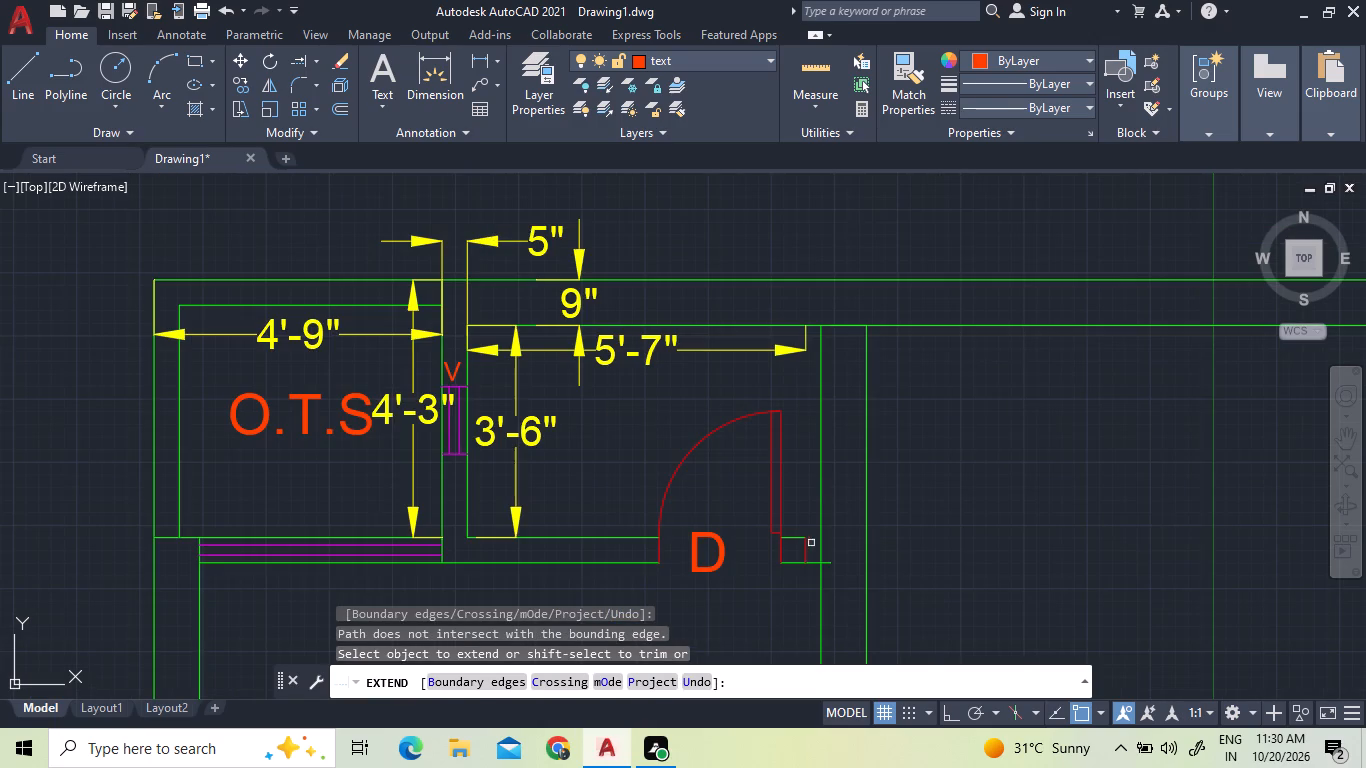
pyautogui.scroll(2, 804, 572)
pyautogui.rightClick(870, 520)
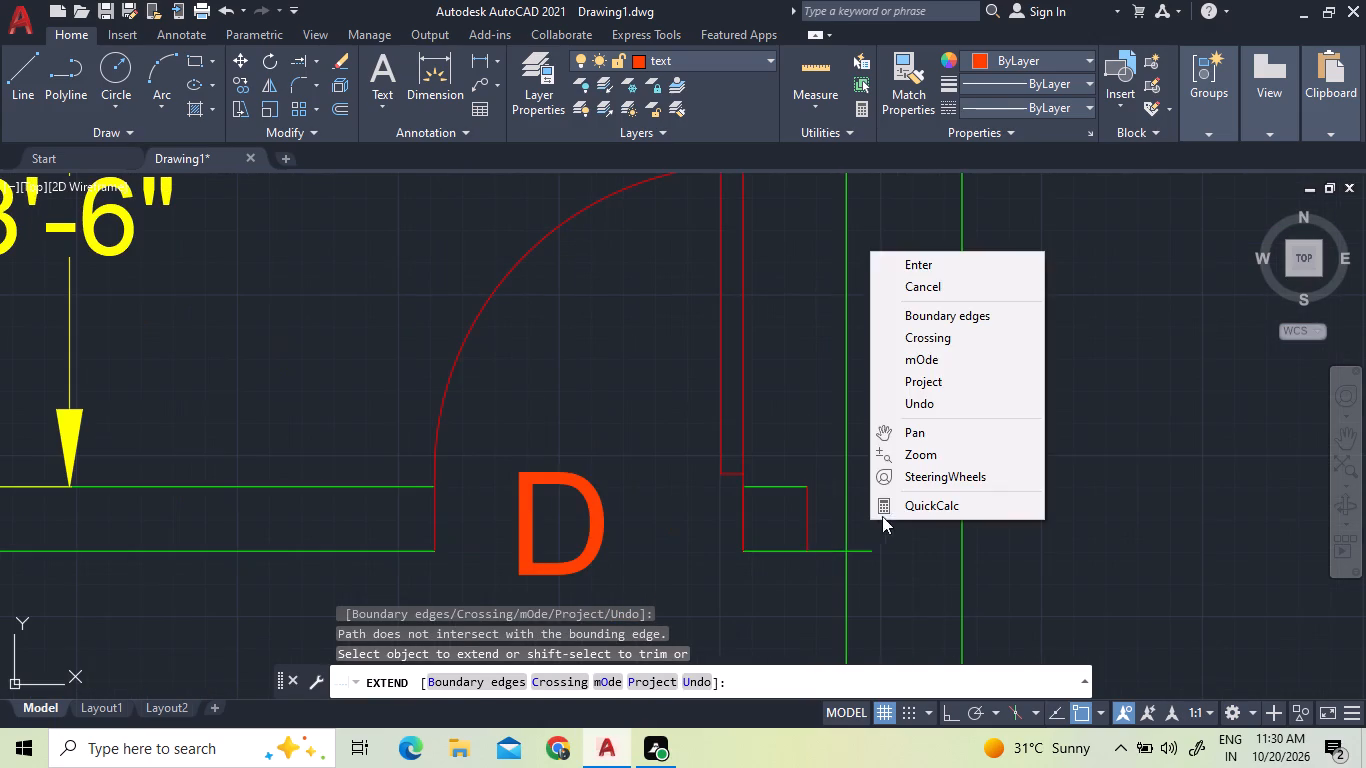
pyautogui.click(941, 260)
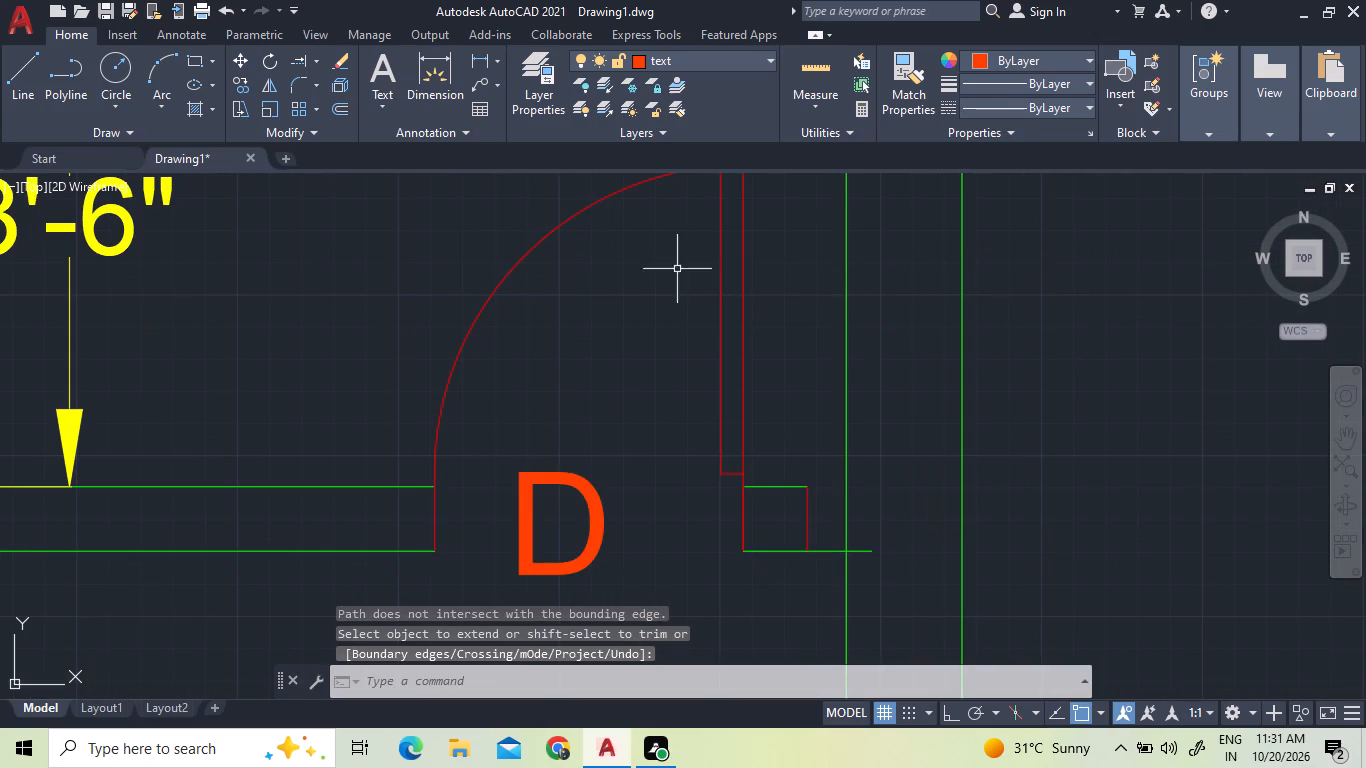
# Trim the stub of the small room's bottom wall line that projects past the left face of the new 9" wall.
pyautogui.click(311, 56)
pyautogui.click(322, 103)
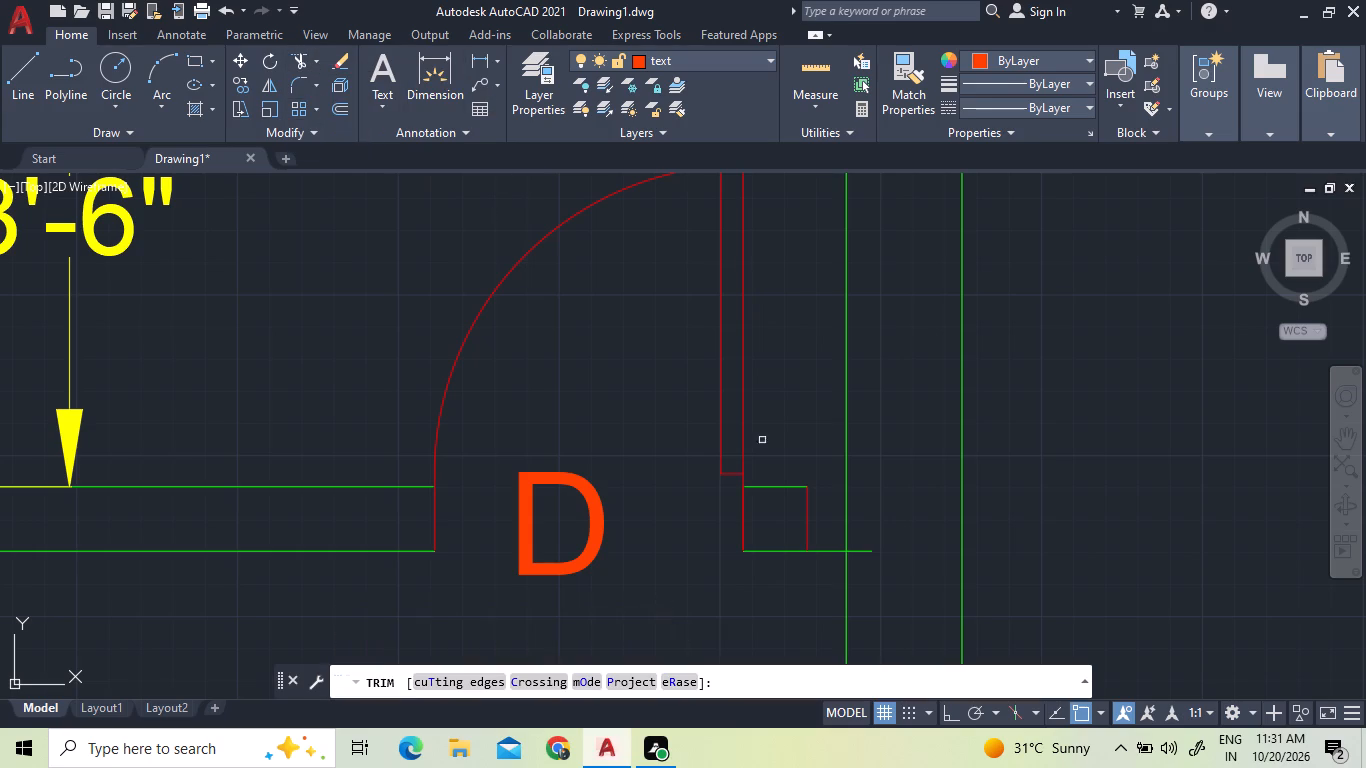
pyautogui.click(860, 551)
pyautogui.scroll(-2, 931, 471)
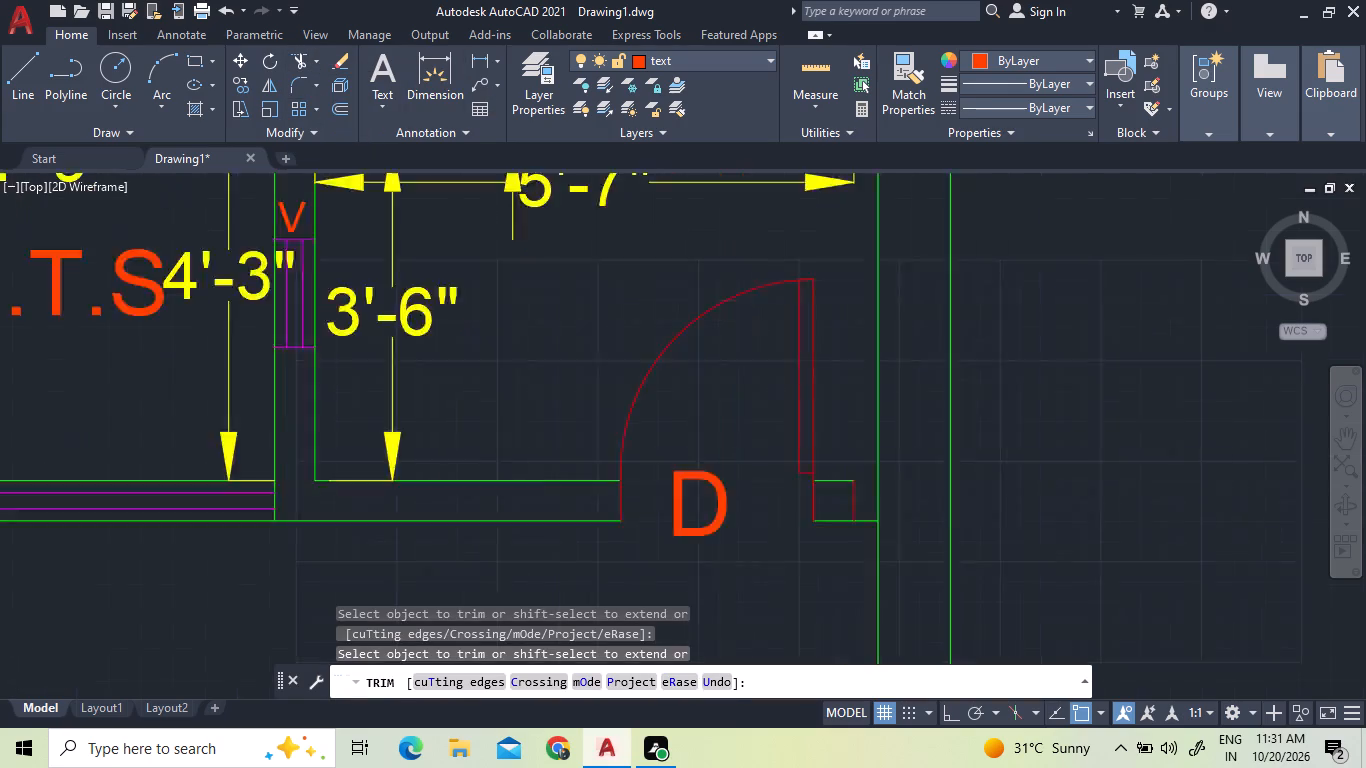
pyautogui.scroll(-1, 931, 471)
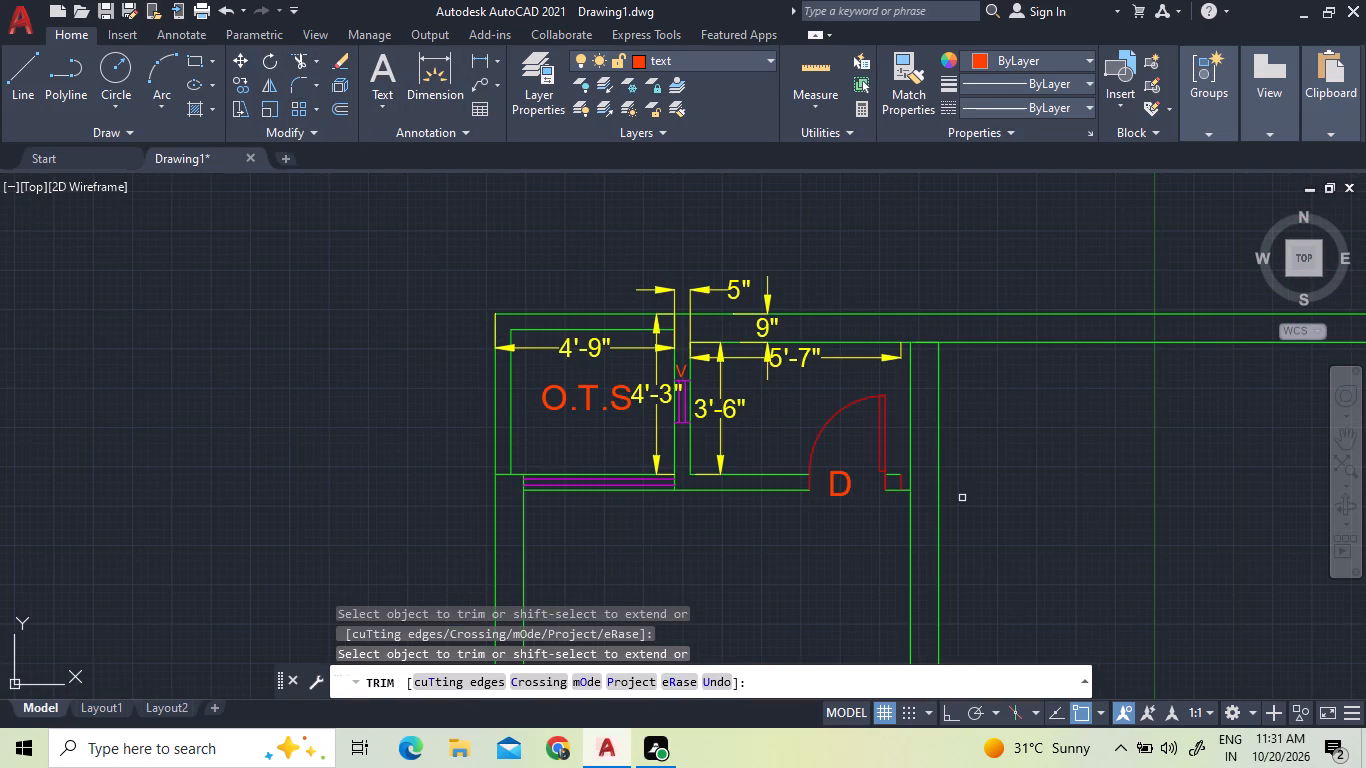
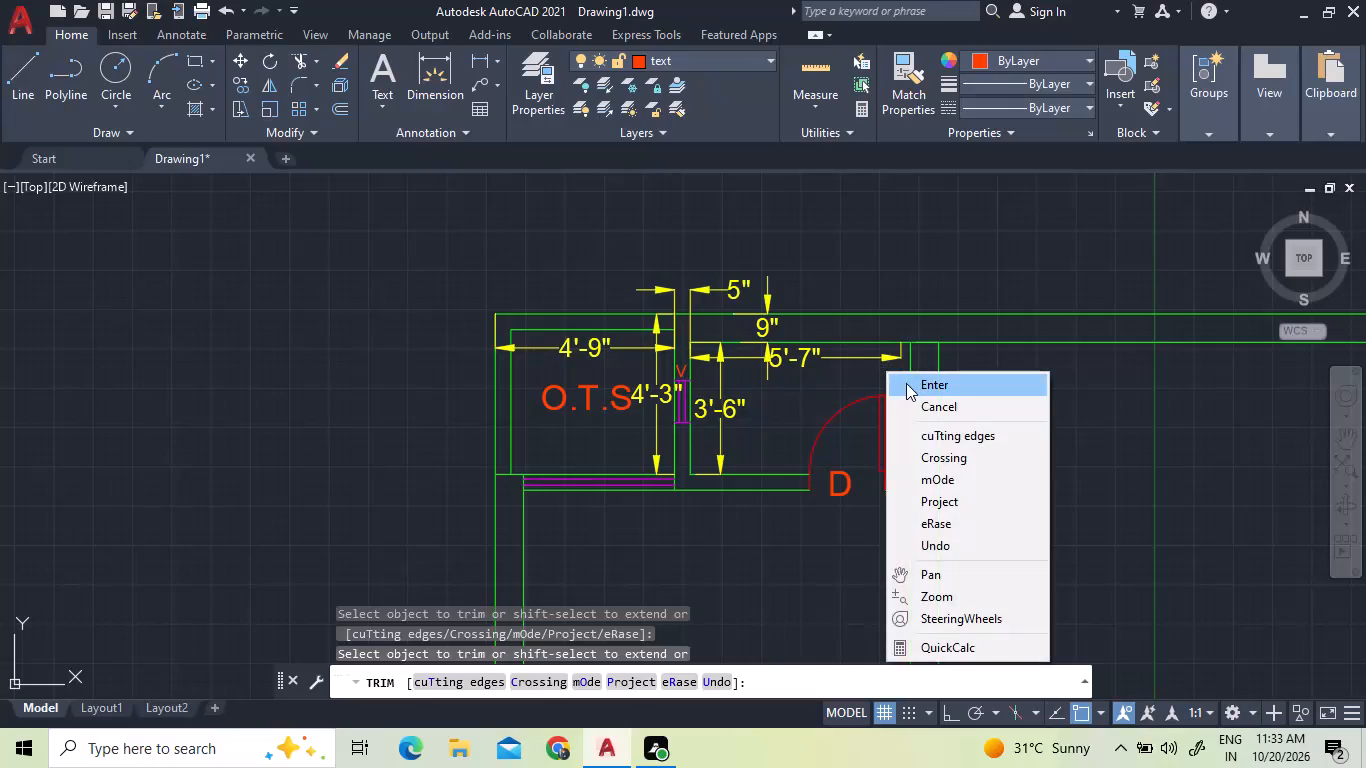
# Erase the outdated 5'-7" horizontal dimension in the small room with the door.
pyautogui.click(898, 363)
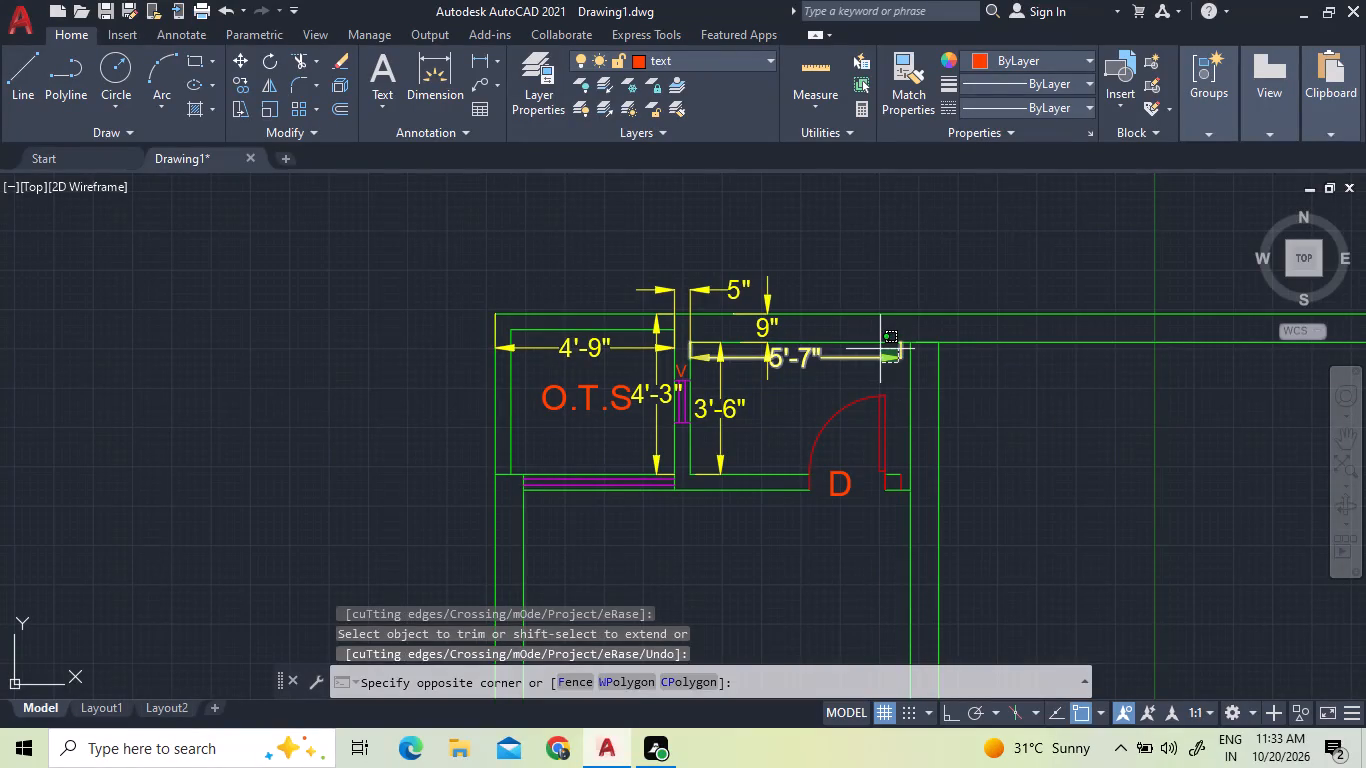
pyautogui.click(880, 349)
pyautogui.press('Delete')
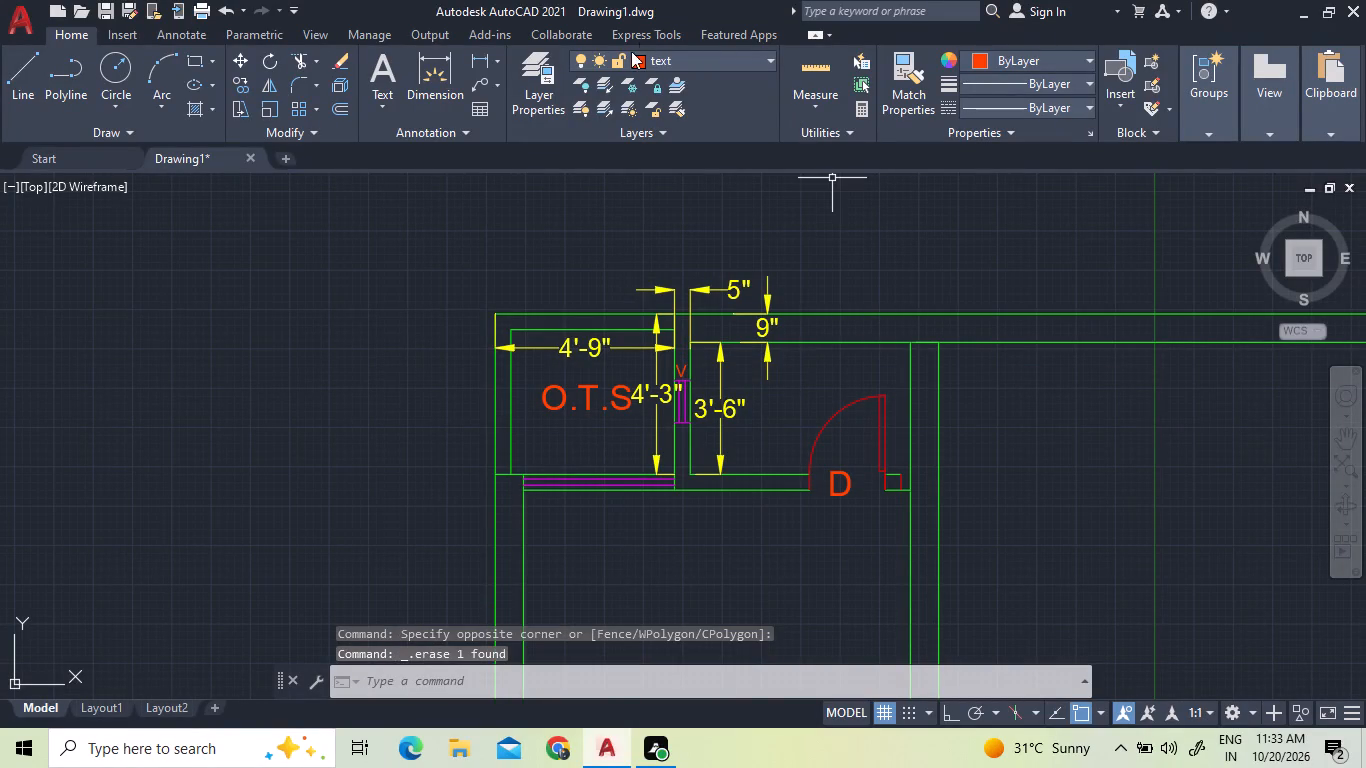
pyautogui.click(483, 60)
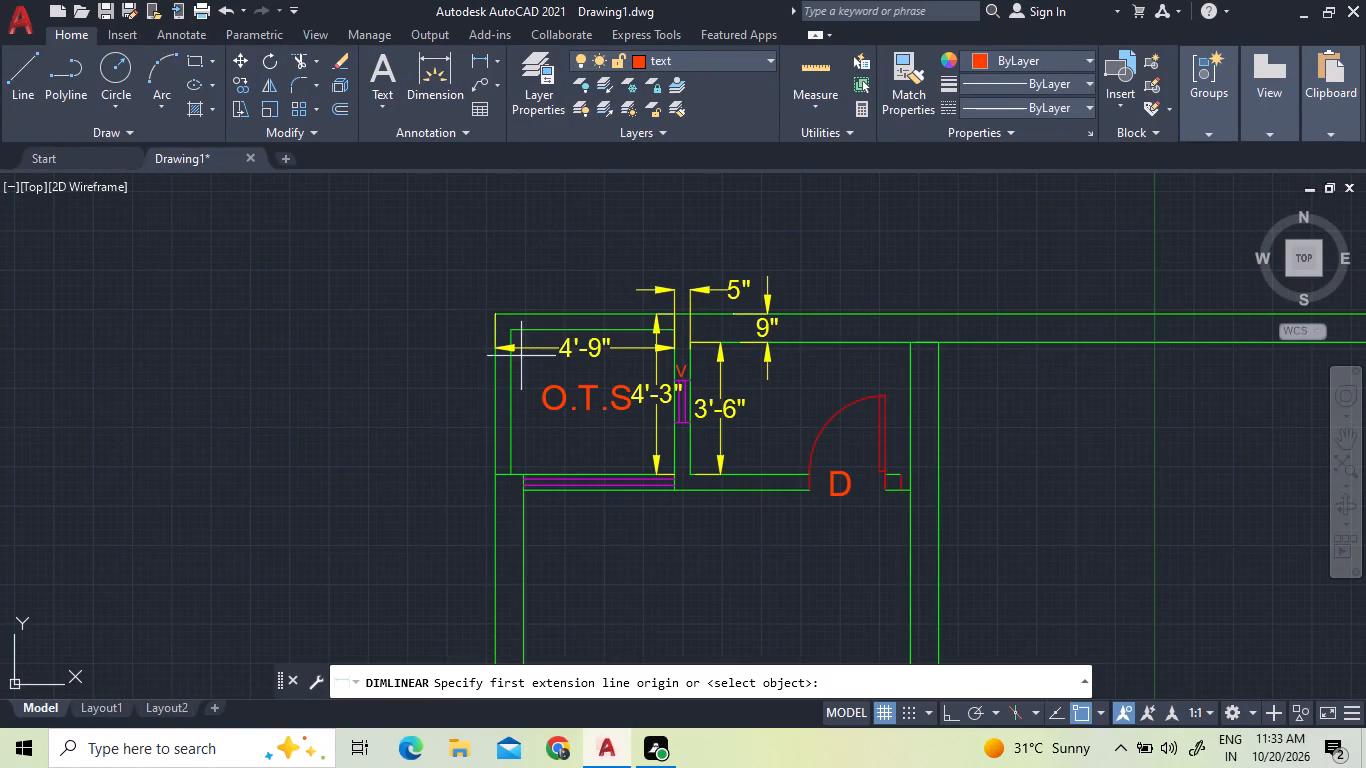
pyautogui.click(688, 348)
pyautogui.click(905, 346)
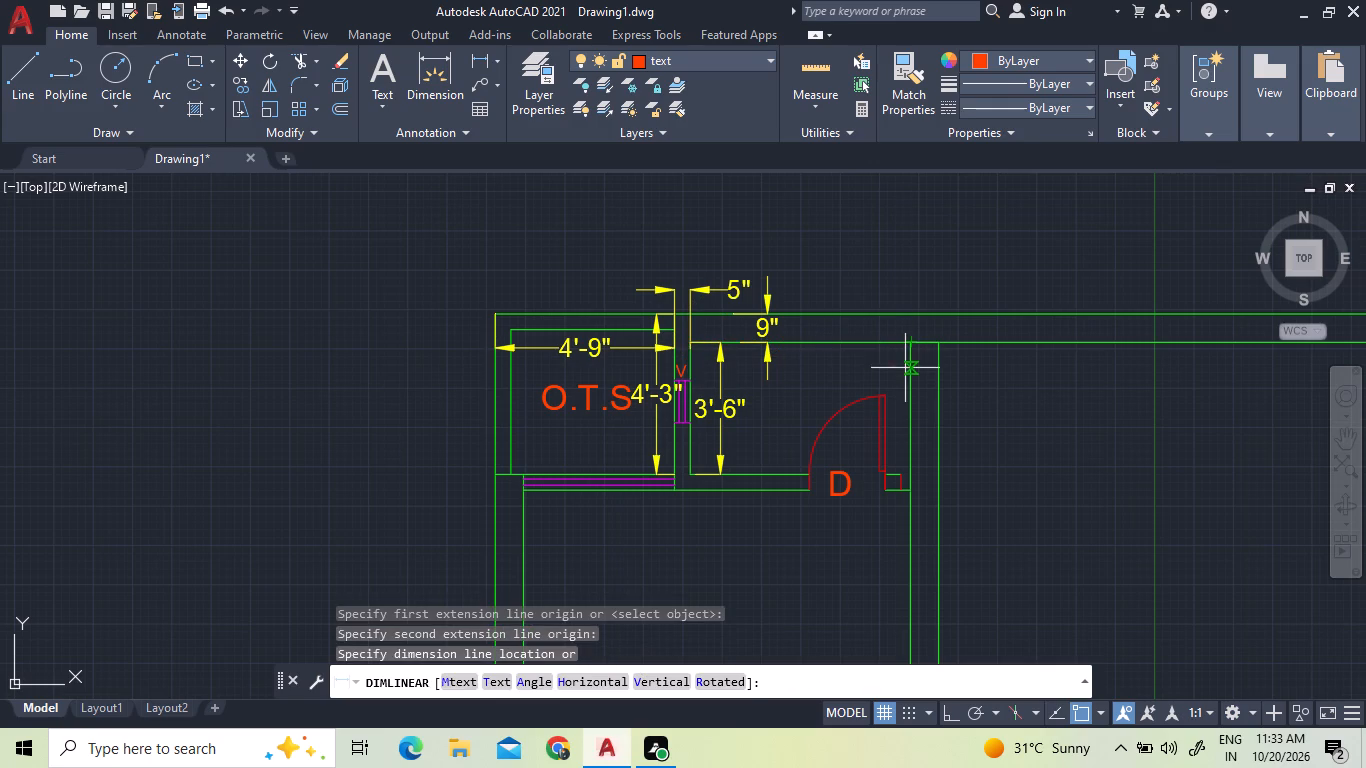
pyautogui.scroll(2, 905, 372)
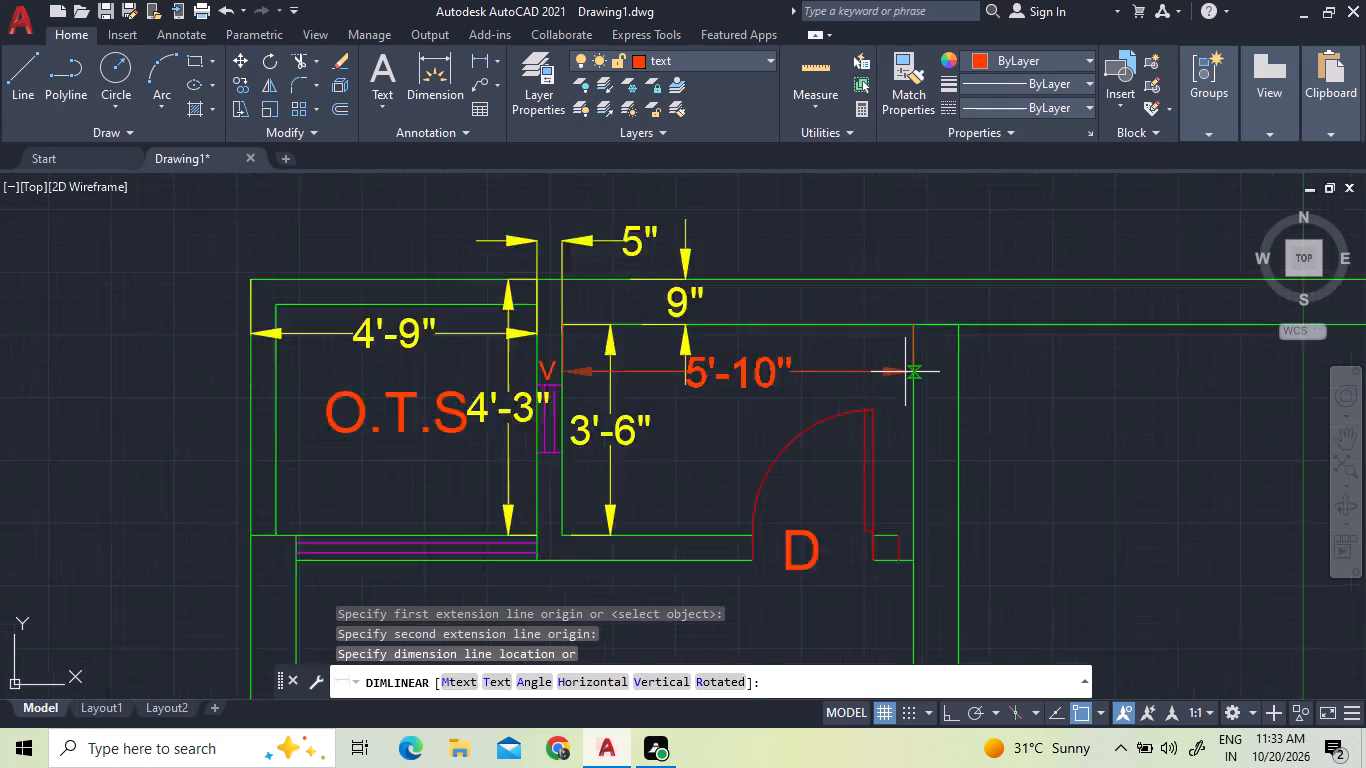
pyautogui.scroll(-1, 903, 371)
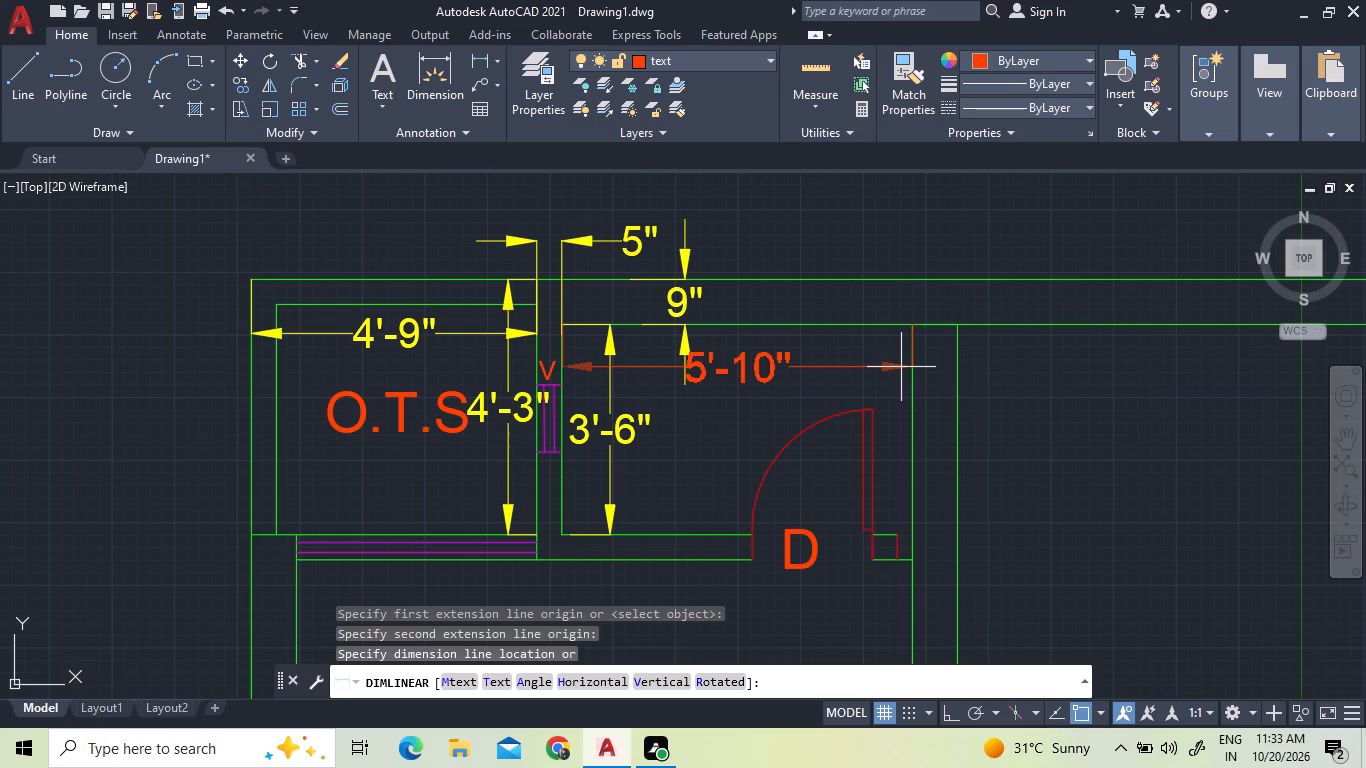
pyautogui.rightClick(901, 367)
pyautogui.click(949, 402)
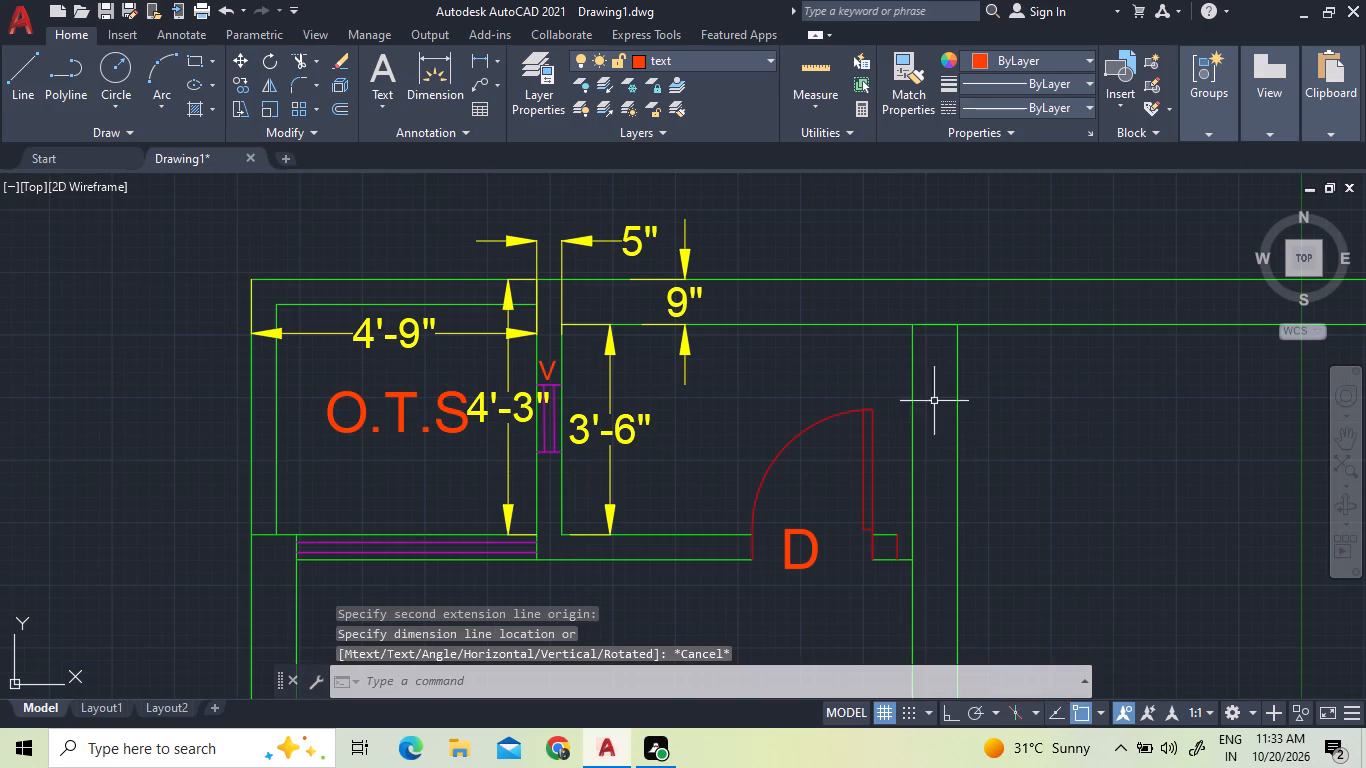
# Erase the 3'-6" vertical dimension in the small room with the door.
pyautogui.click(643, 503)
pyautogui.click(600, 427)
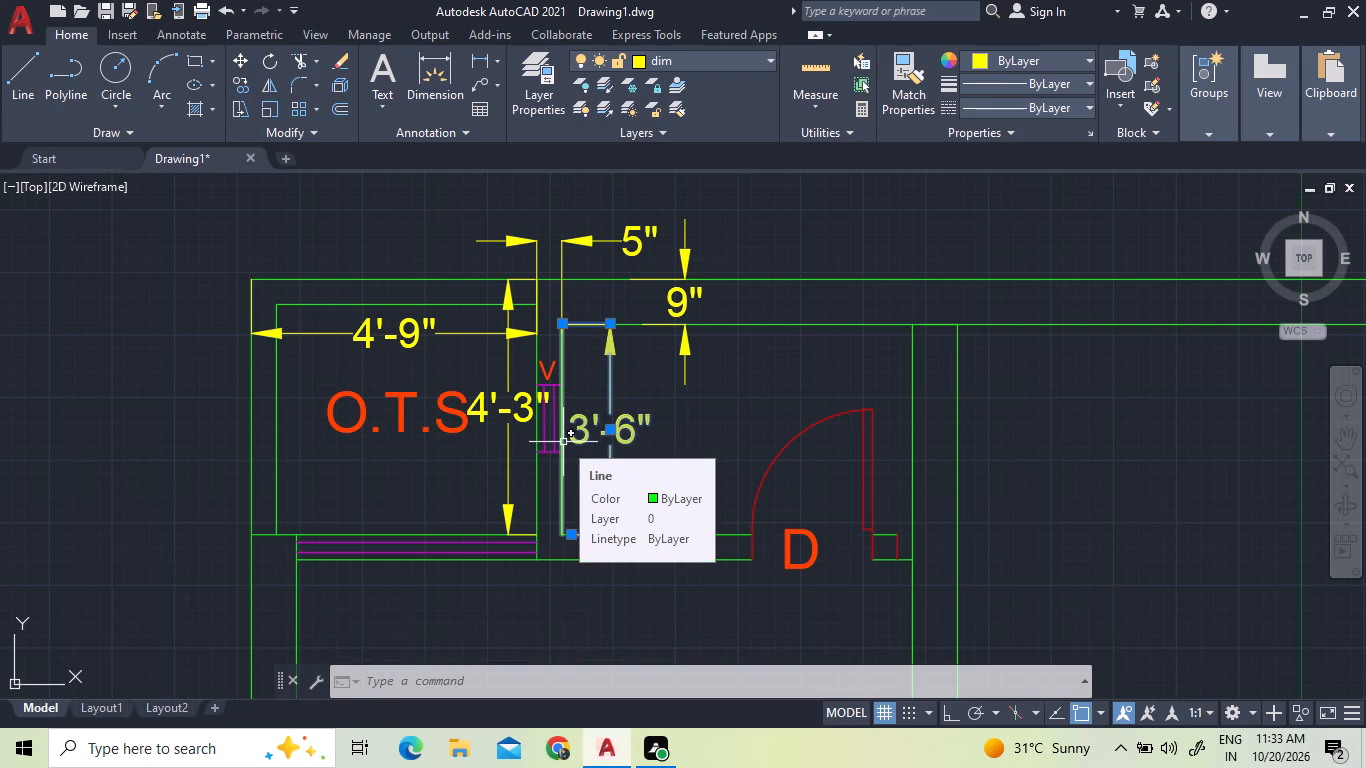
pyautogui.press('Delete')
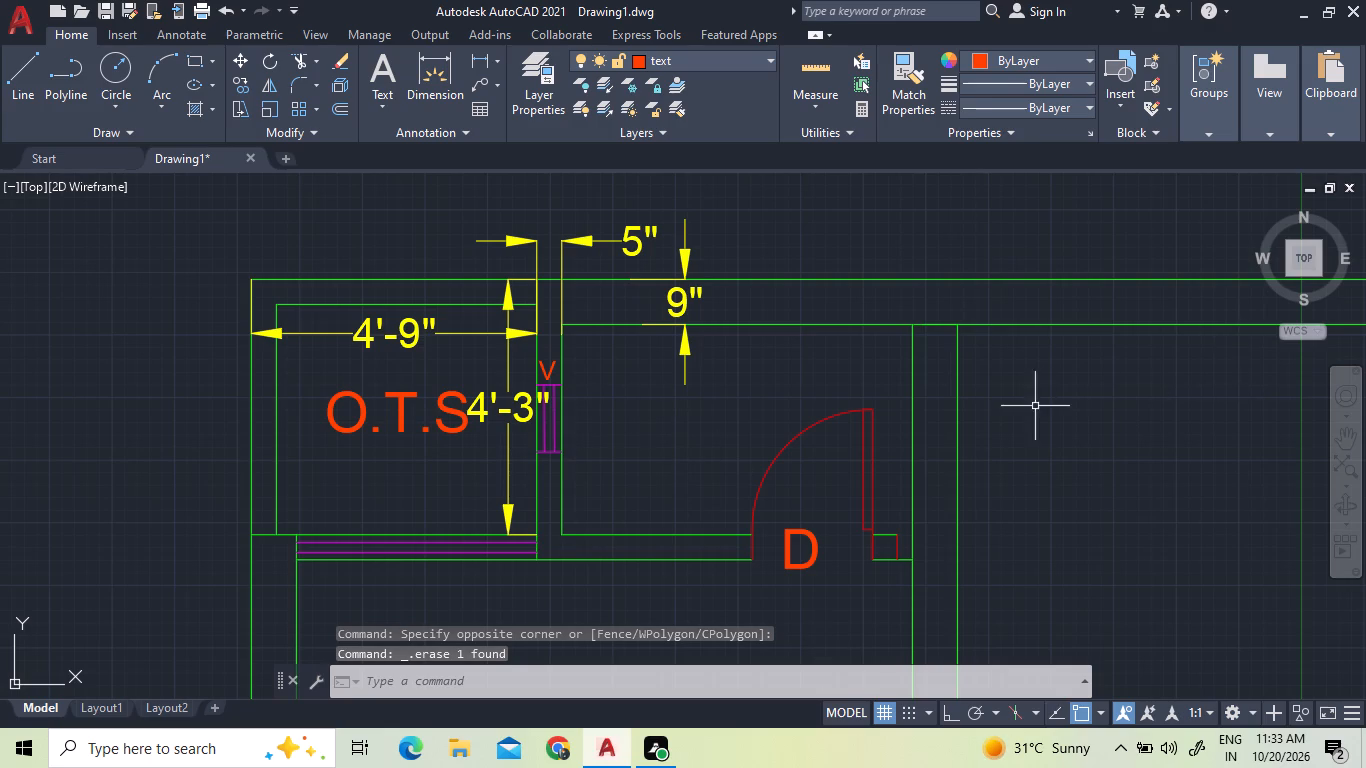
# Move the door, its D label and the short jamb piece horizontally so the jamb meets the 9" wall's near face.
pyautogui.scroll(2, 979, 553)
pyautogui.click(794, 562)
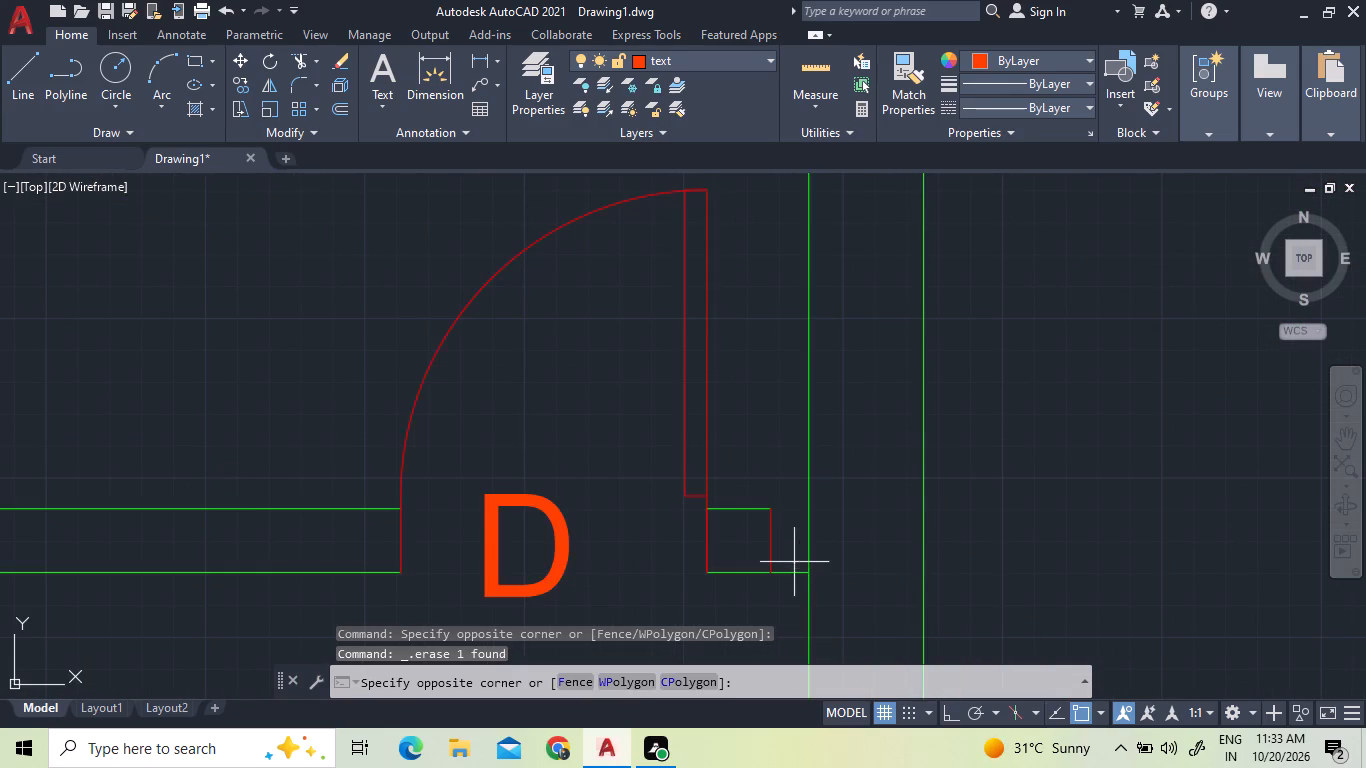
pyautogui.click(504, 448)
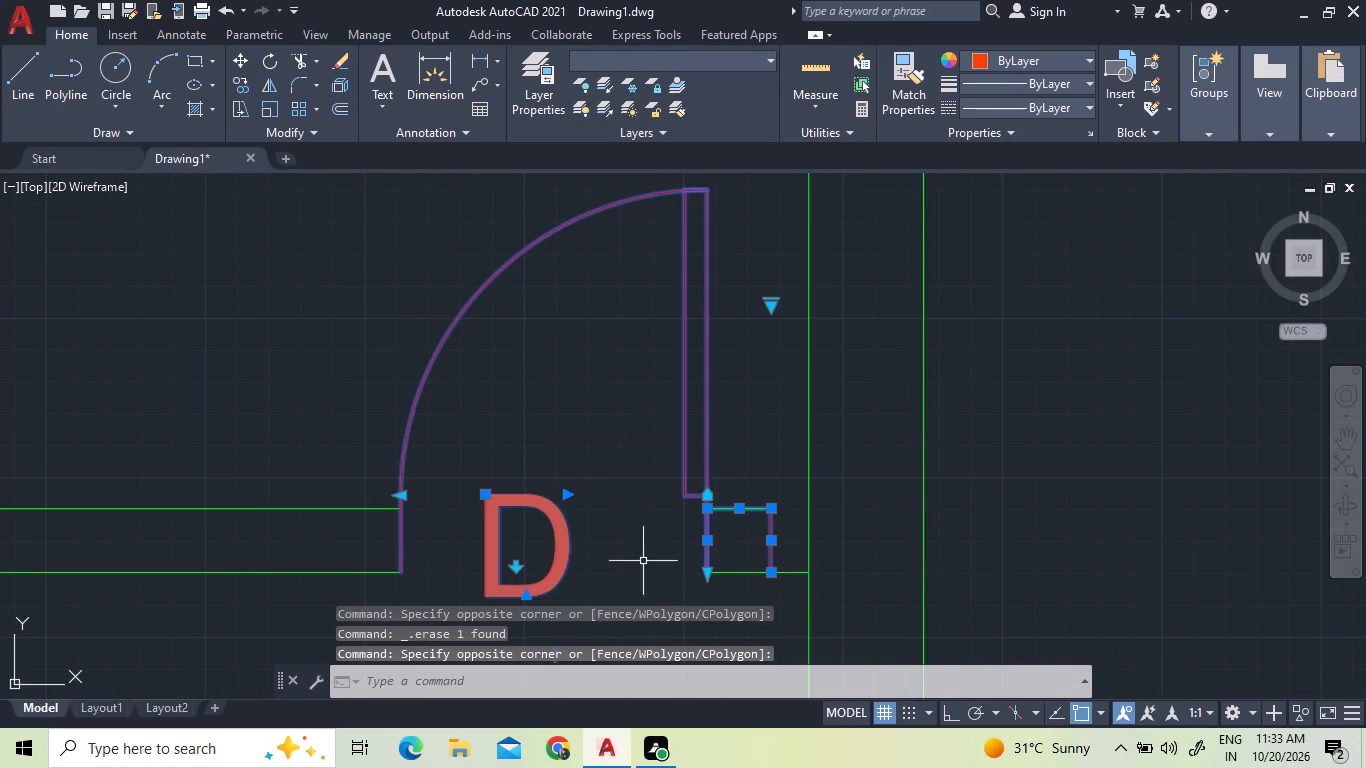
pyautogui.rightClick(657, 527)
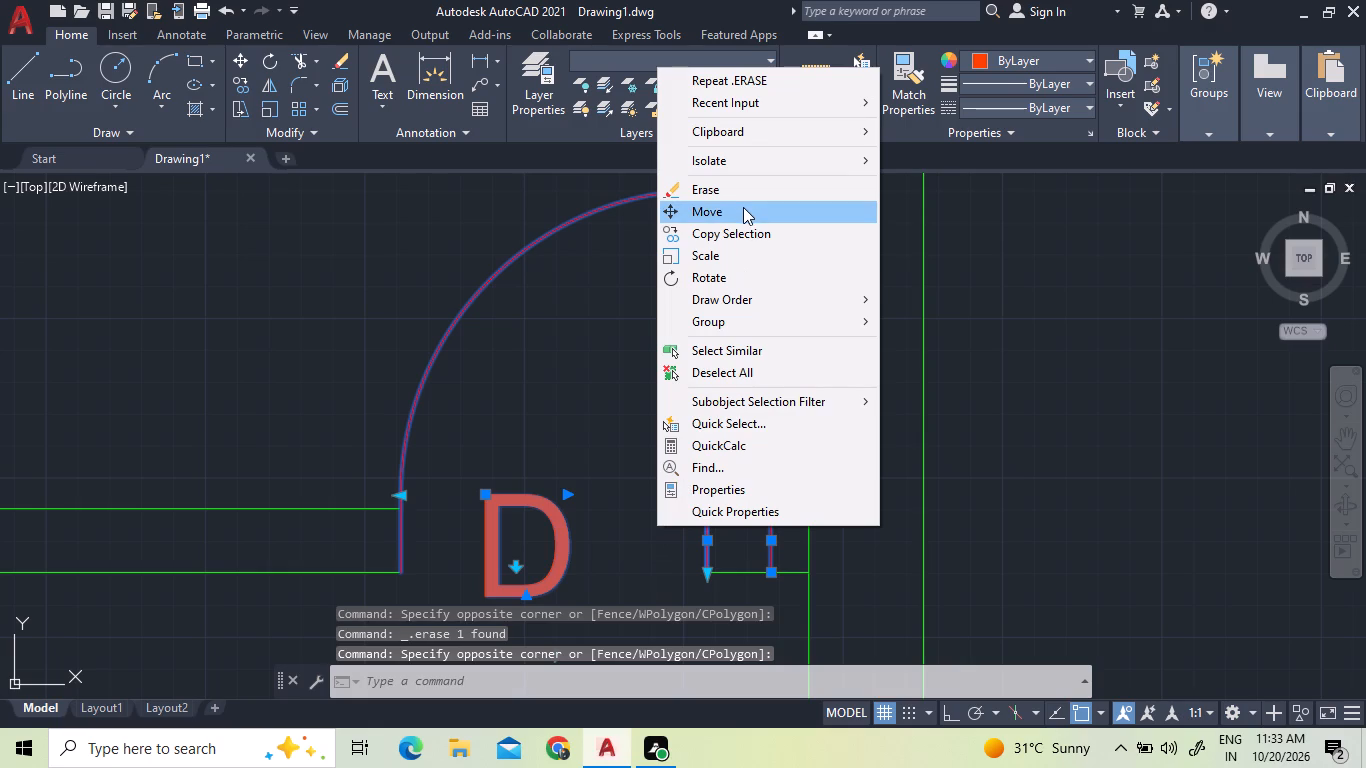
pyautogui.click(743, 207)
pyautogui.scroll(2, 776, 591)
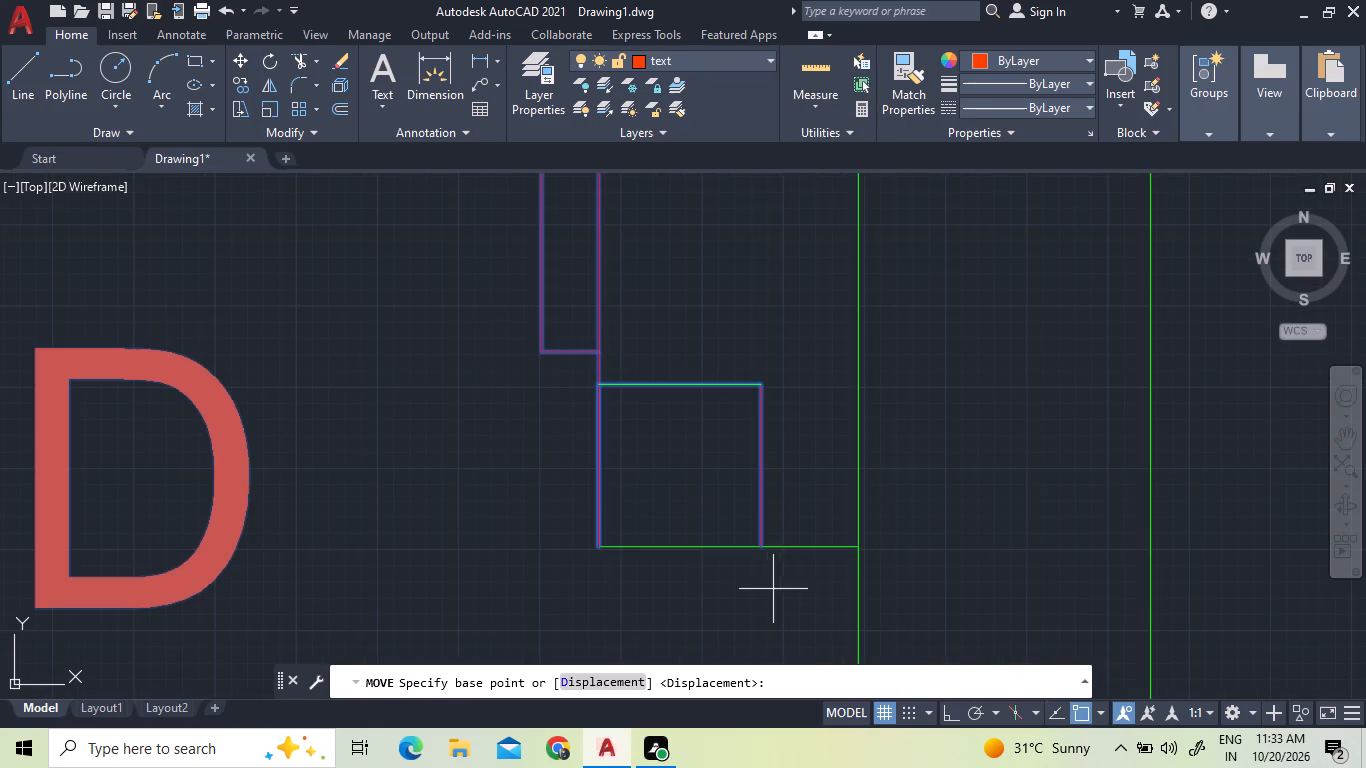
pyautogui.click(760, 546)
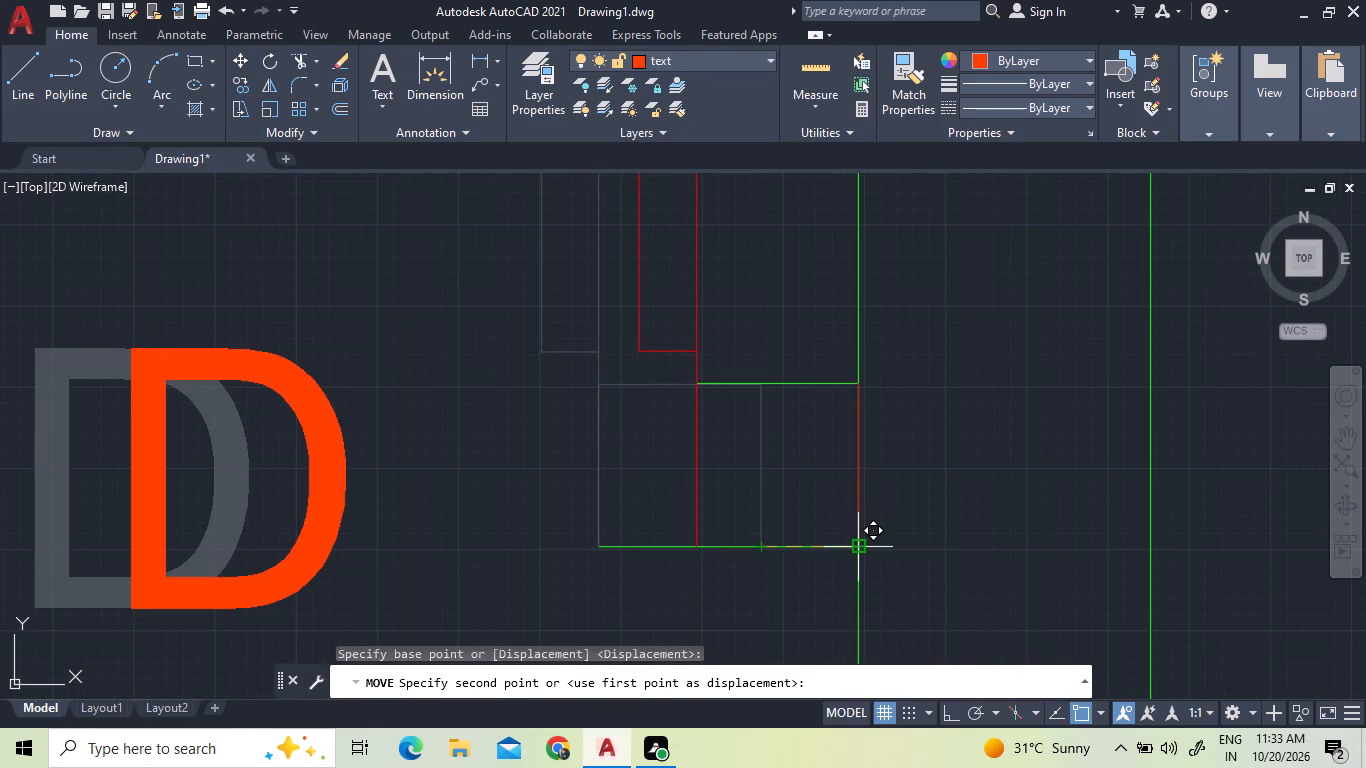
pyautogui.press('F8')
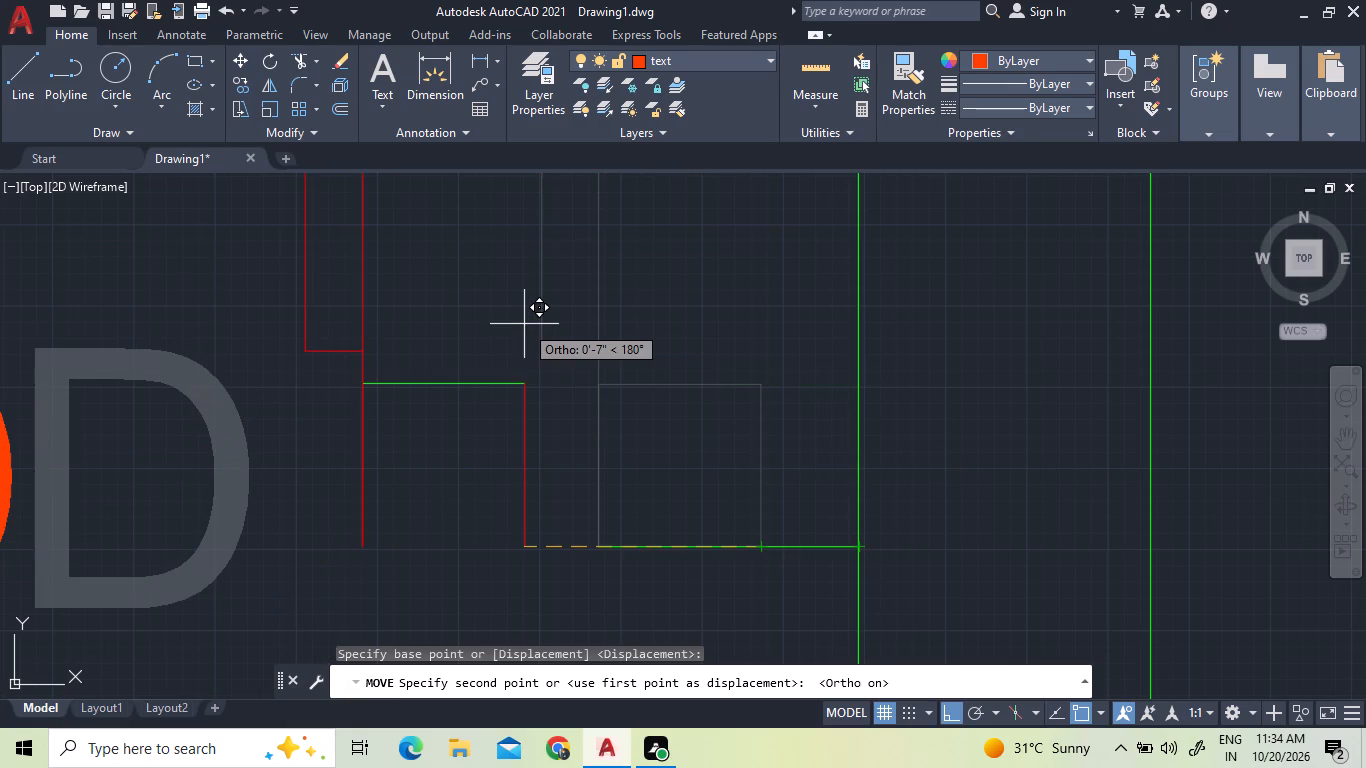
pyautogui.click(861, 549)
# Trim the bottom wall line stub that projects into the door opening from the hinge-side jamb.
pyautogui.scroll(-3, 893, 554)
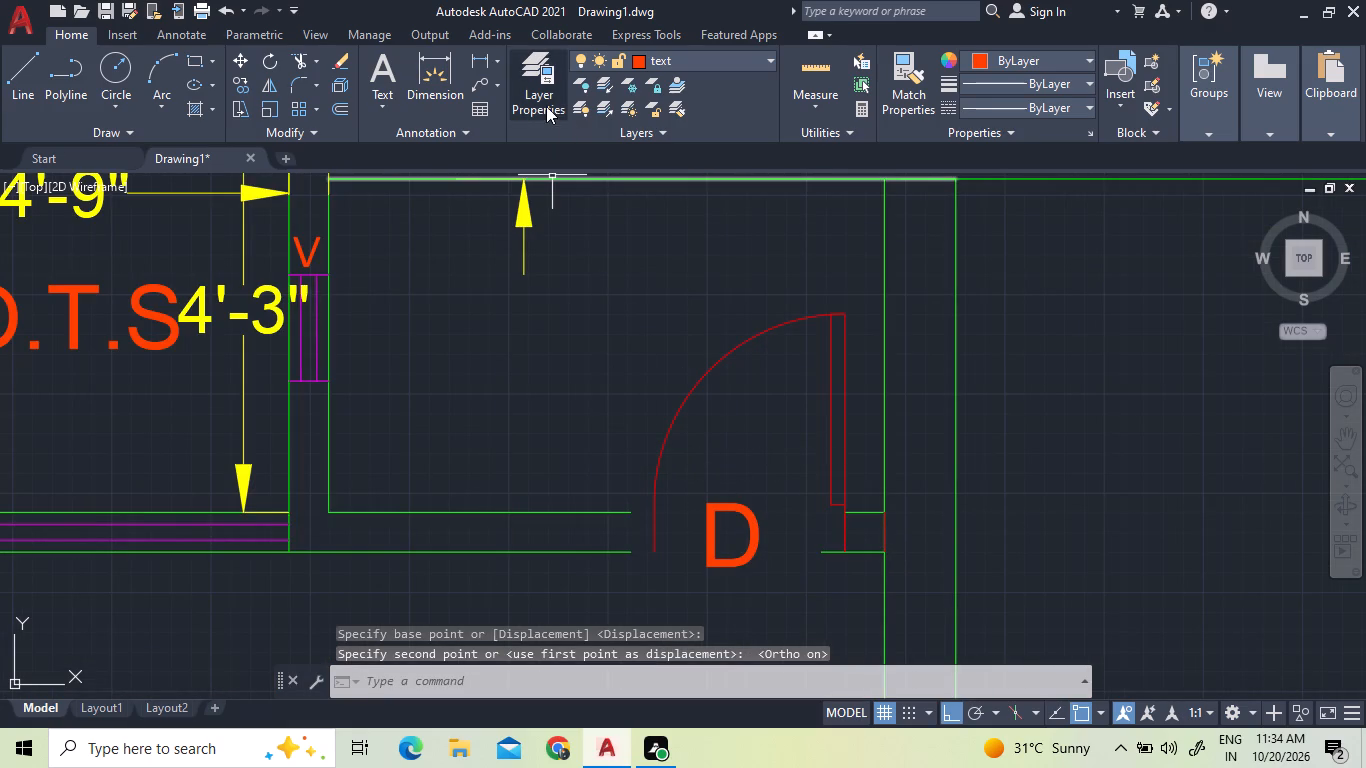
pyautogui.click(293, 61)
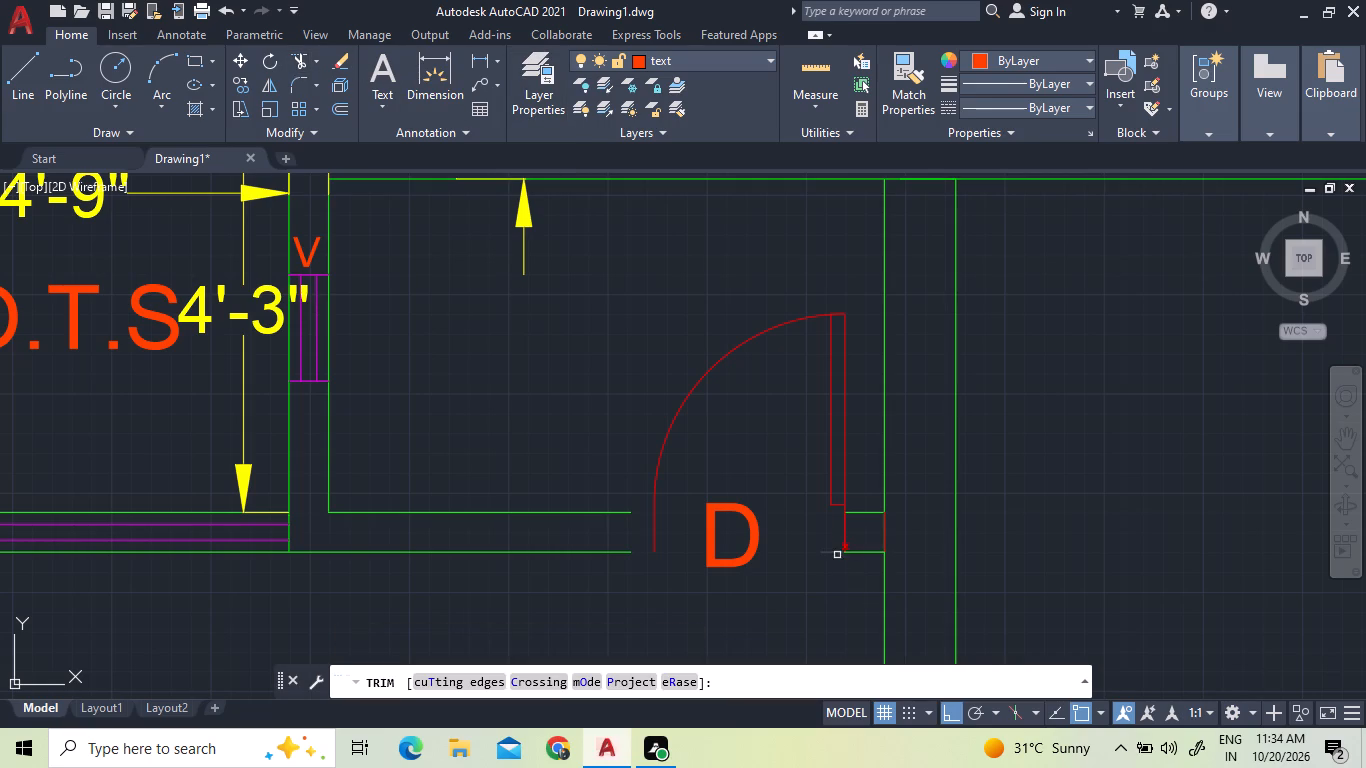
pyautogui.click(833, 550)
pyautogui.click(604, 387)
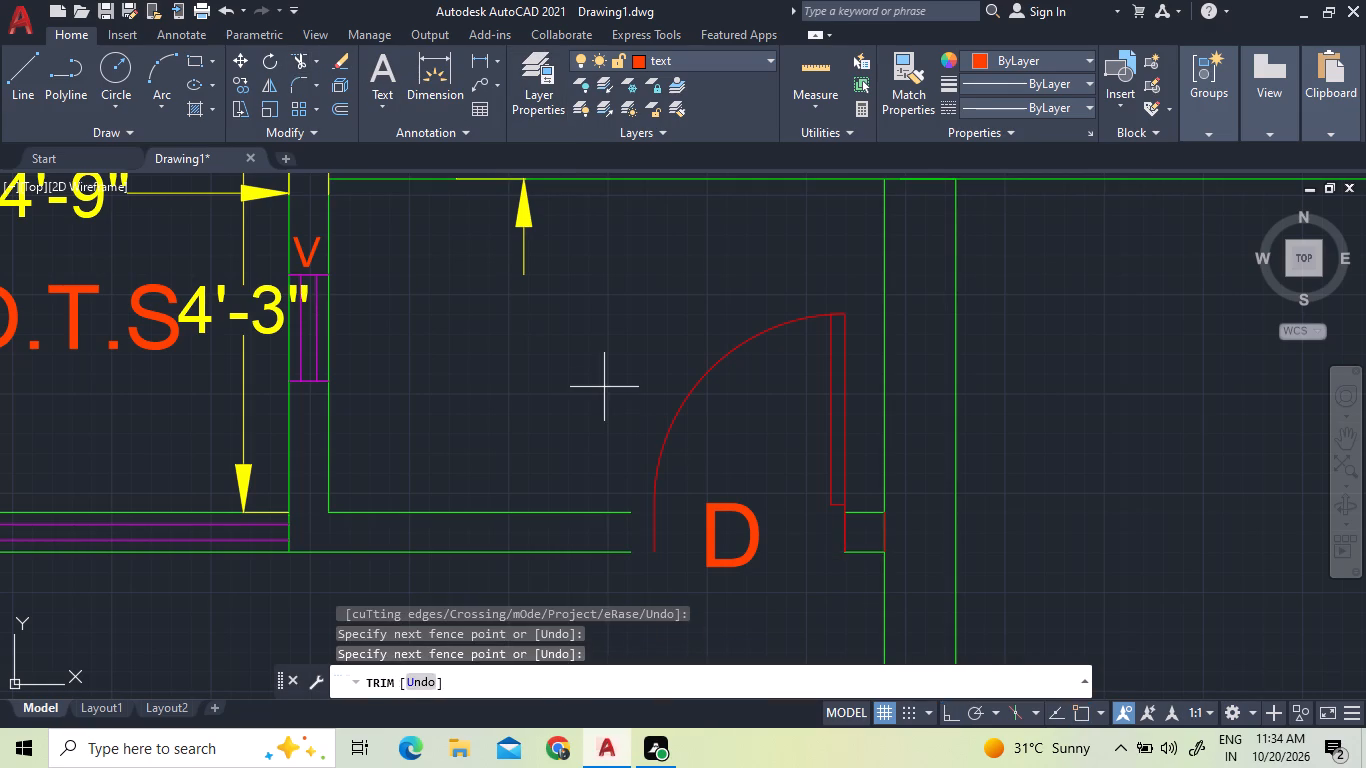
pyautogui.rightClick(583, 382)
pyautogui.click(615, 400)
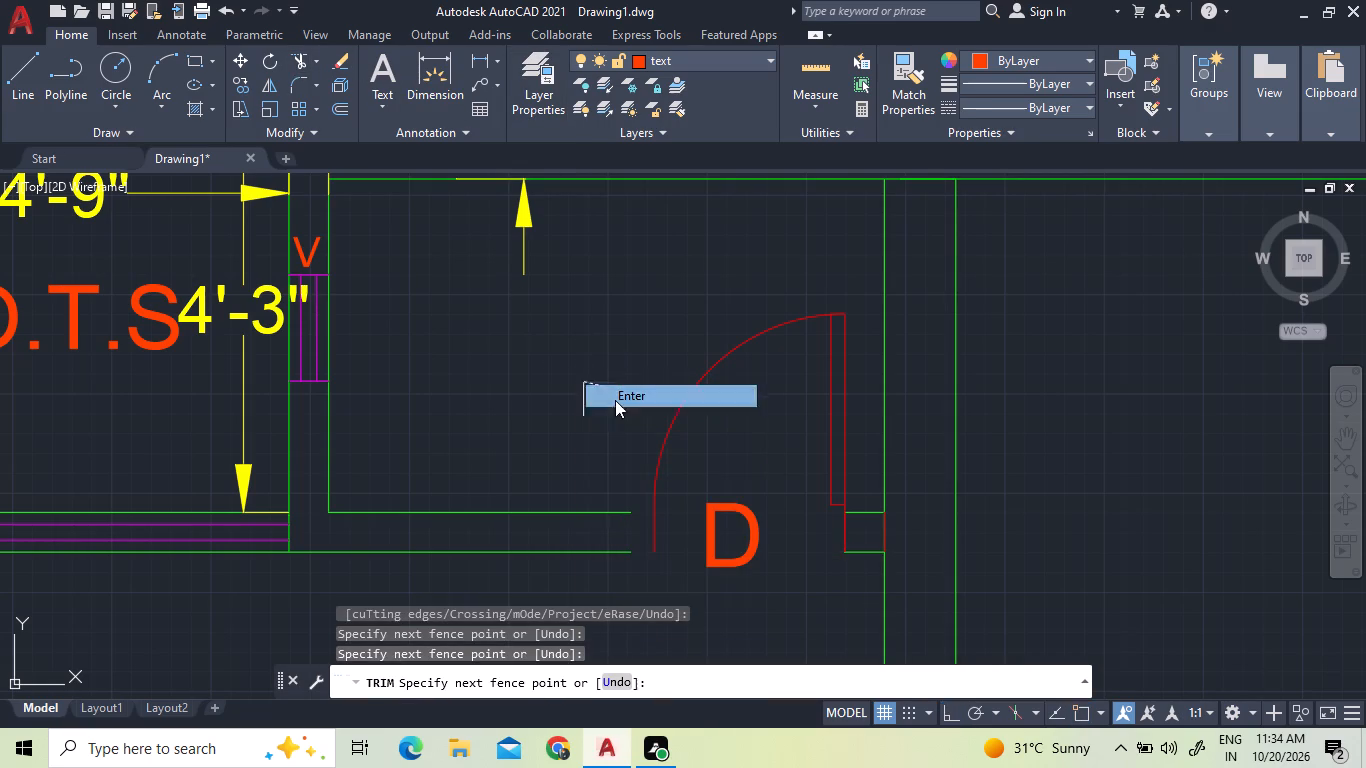
# Extend both lines of the small room's bottom wall to the moved door's opening edge.
pyautogui.click(312, 58)
pyautogui.click(324, 129)
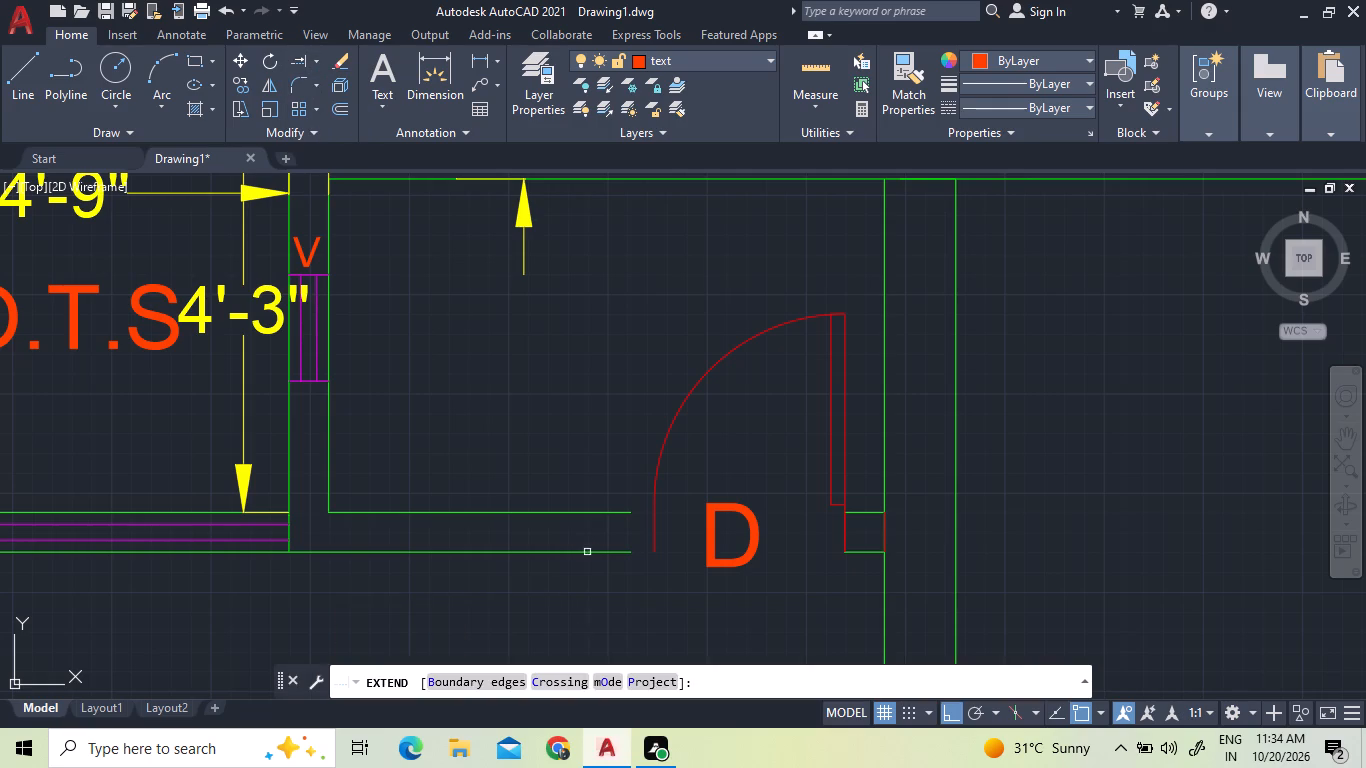
pyautogui.click(590, 594)
pyautogui.click(637, 398)
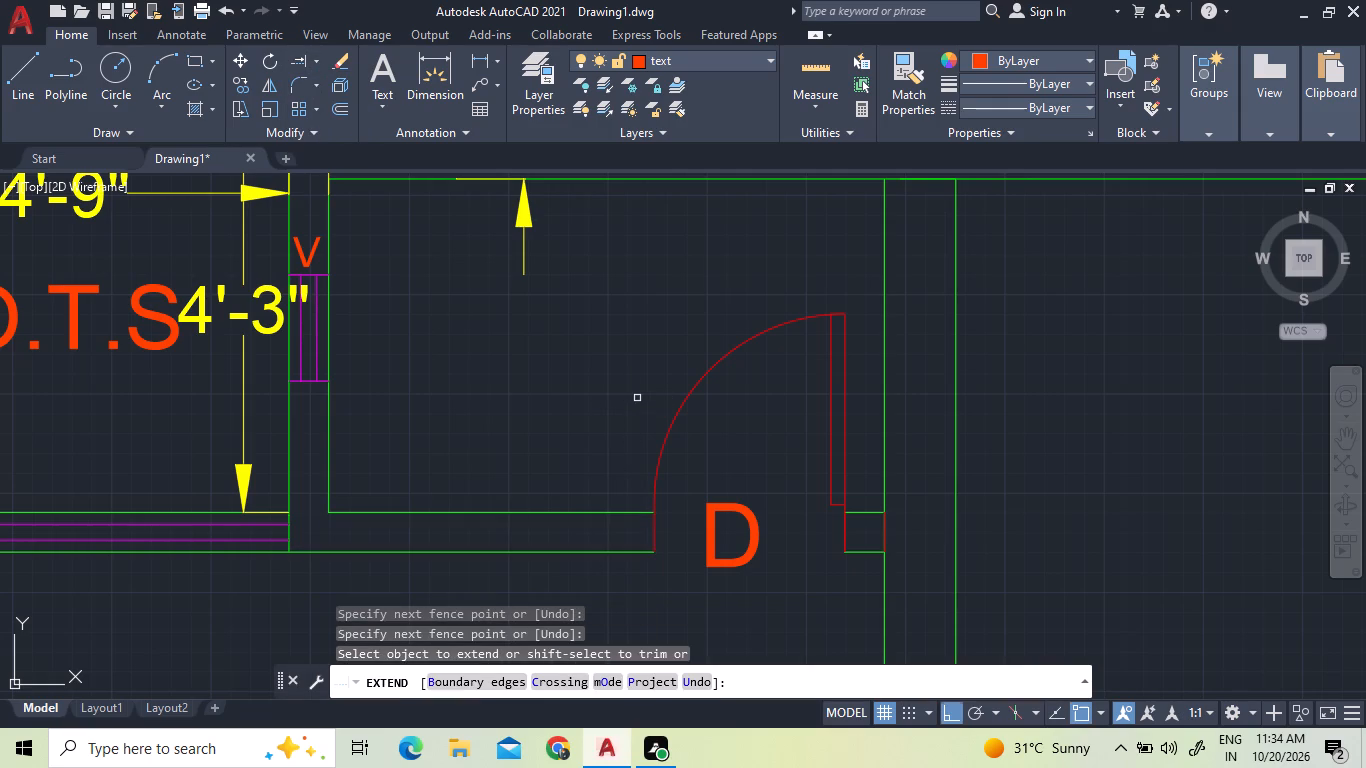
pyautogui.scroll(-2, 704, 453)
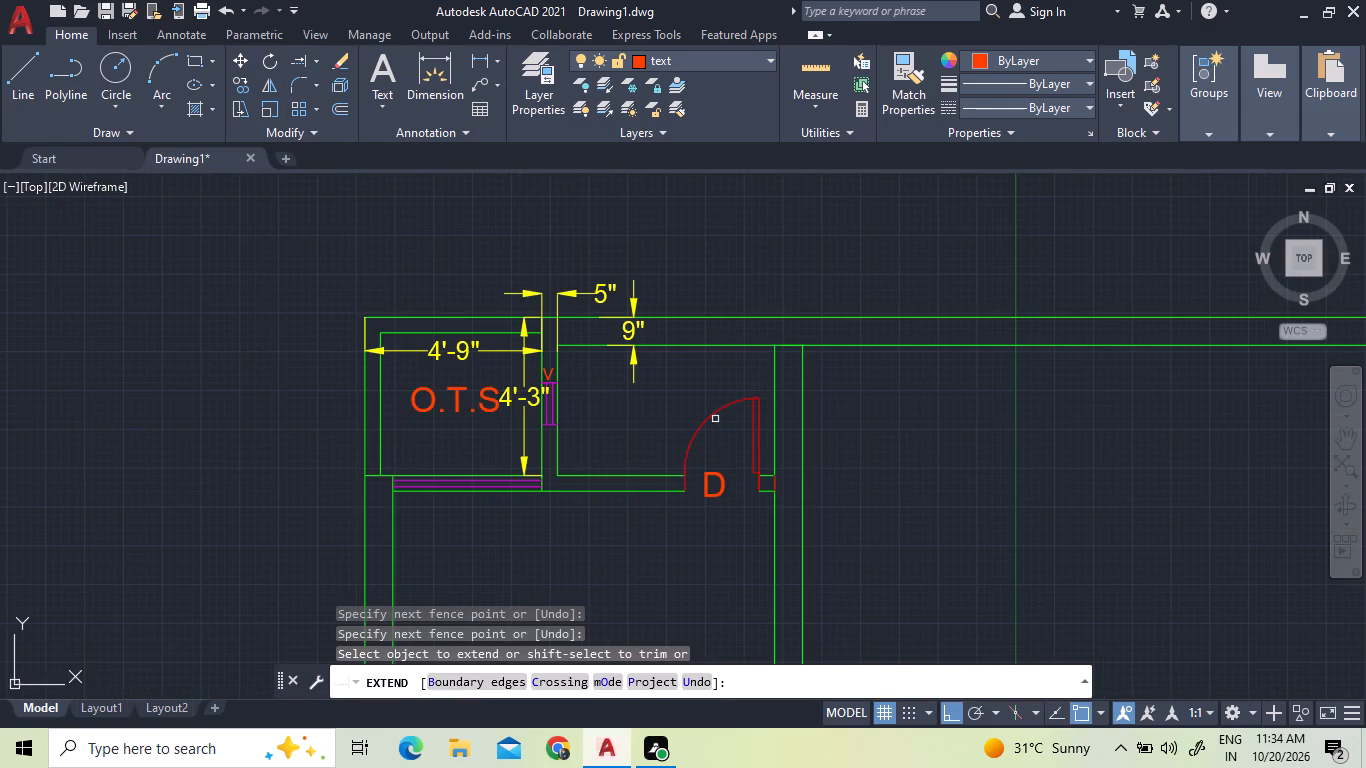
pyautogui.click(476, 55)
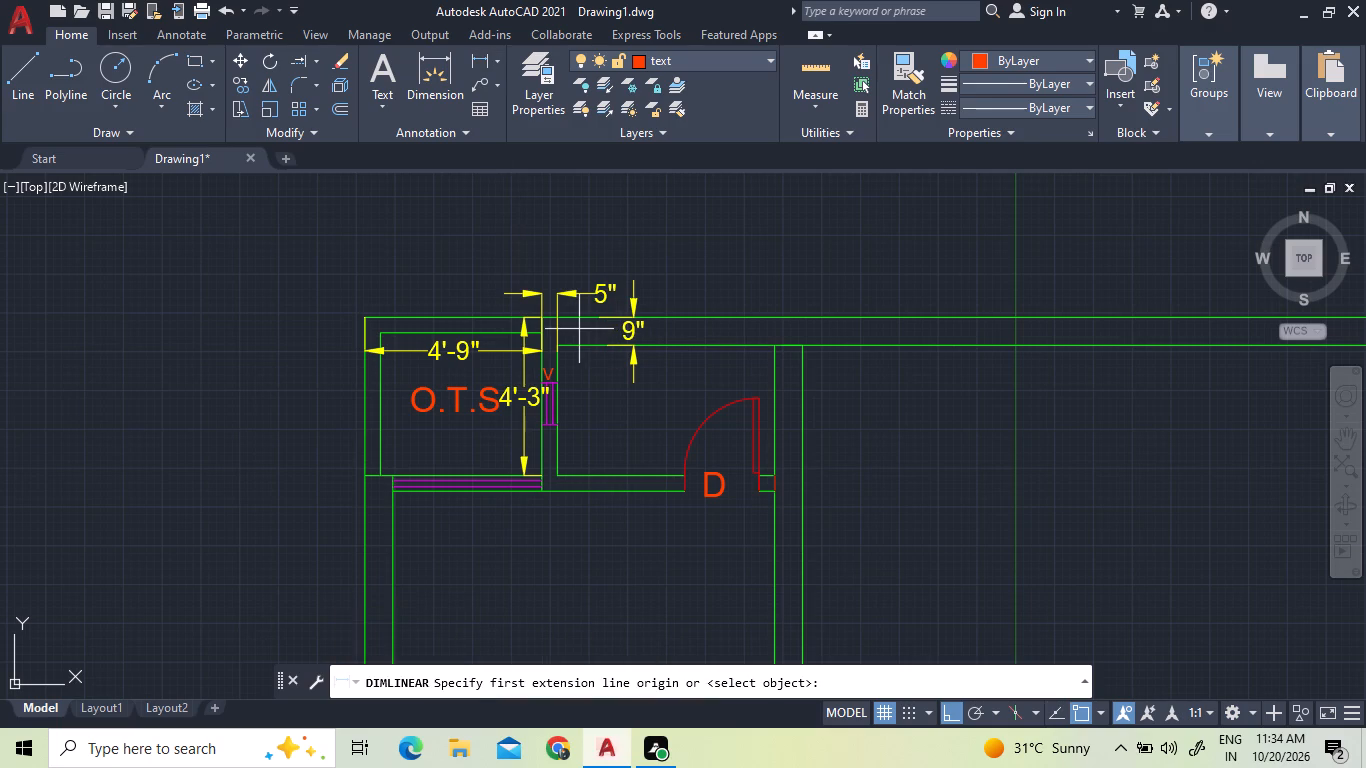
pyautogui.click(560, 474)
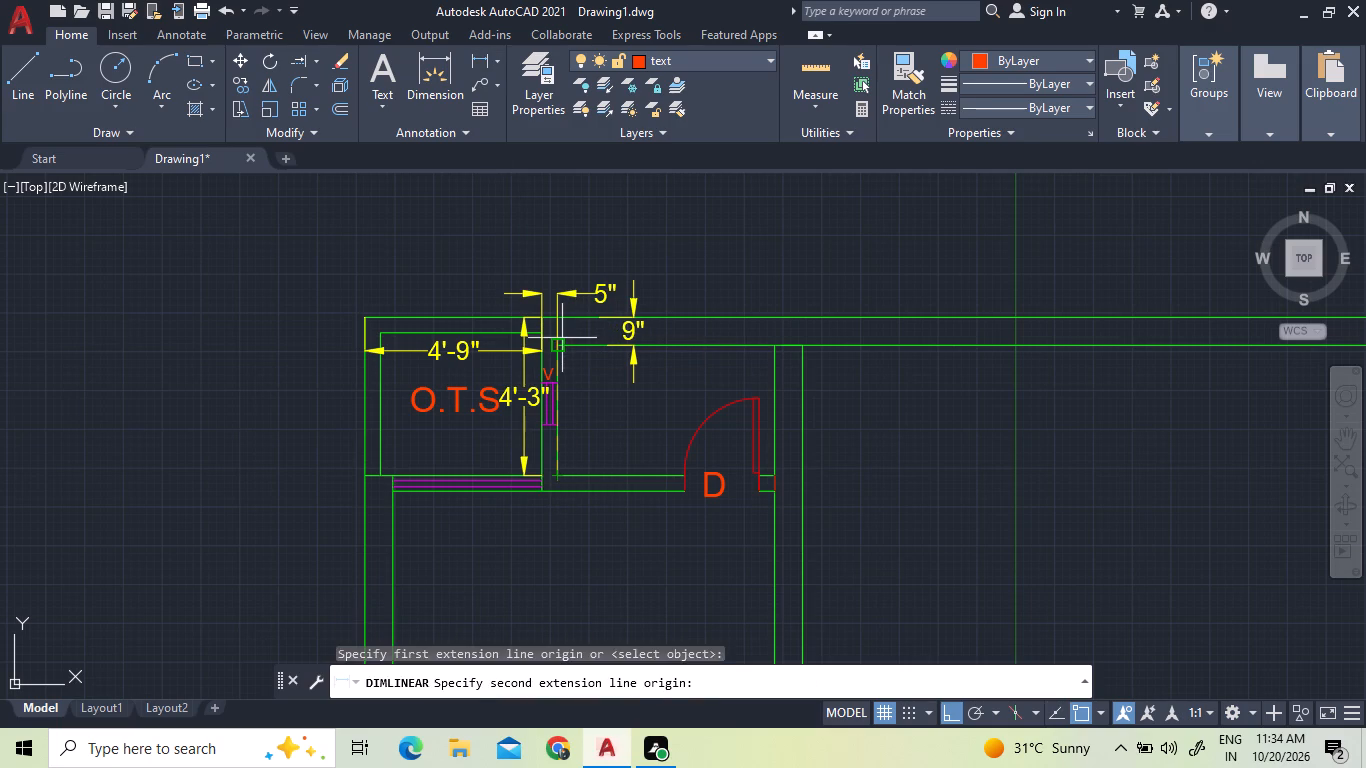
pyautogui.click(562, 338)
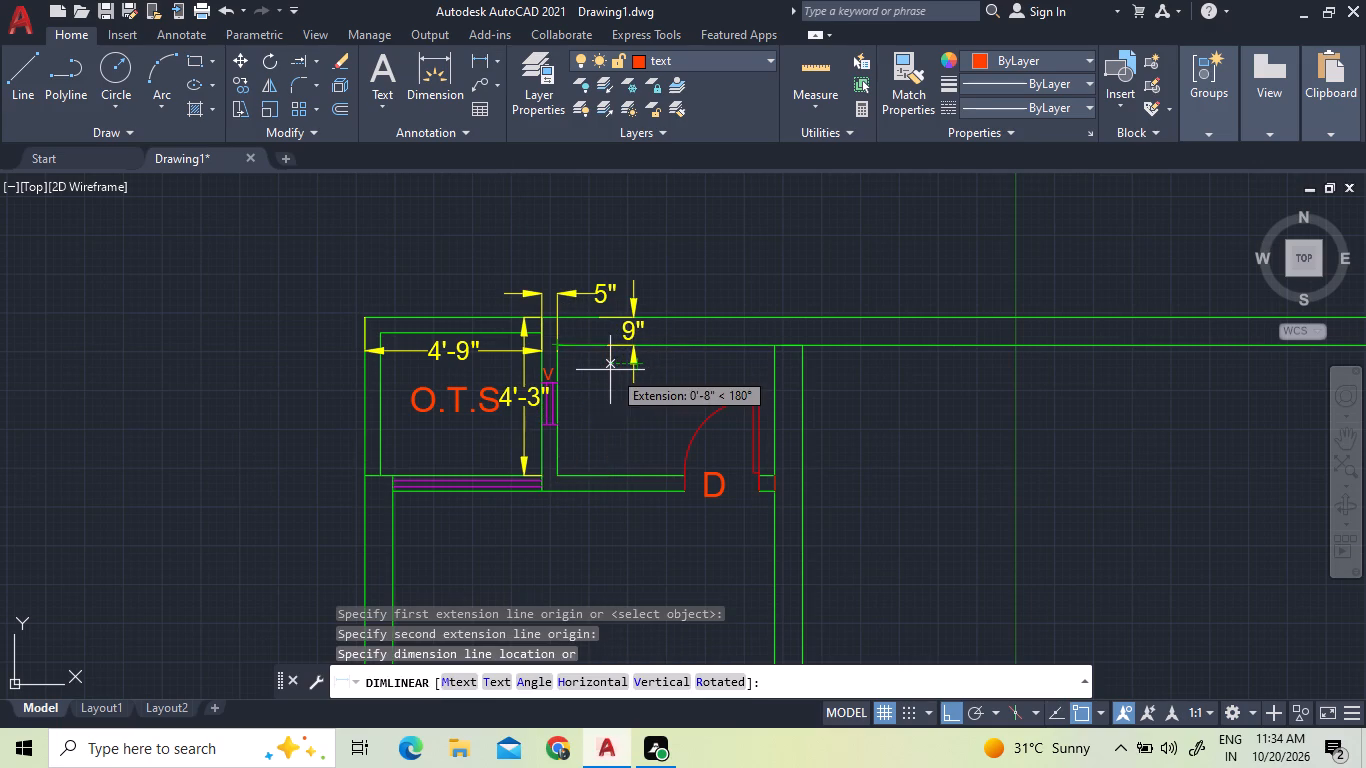
# Make the dim layer current and add a vertical linear dimension between the small room's bottom and top inner faces.
pyautogui.click(681, 59)
pyautogui.click(681, 127)
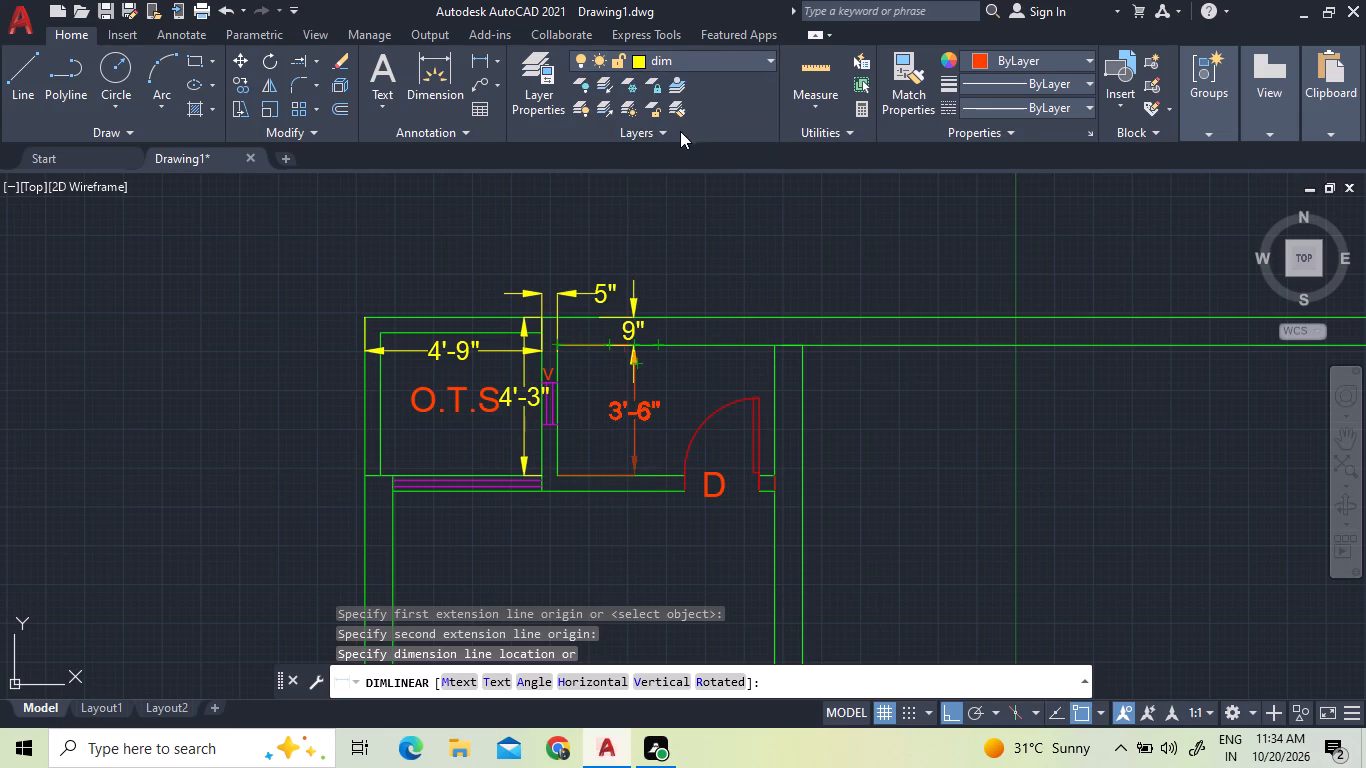
pyautogui.click(481, 59)
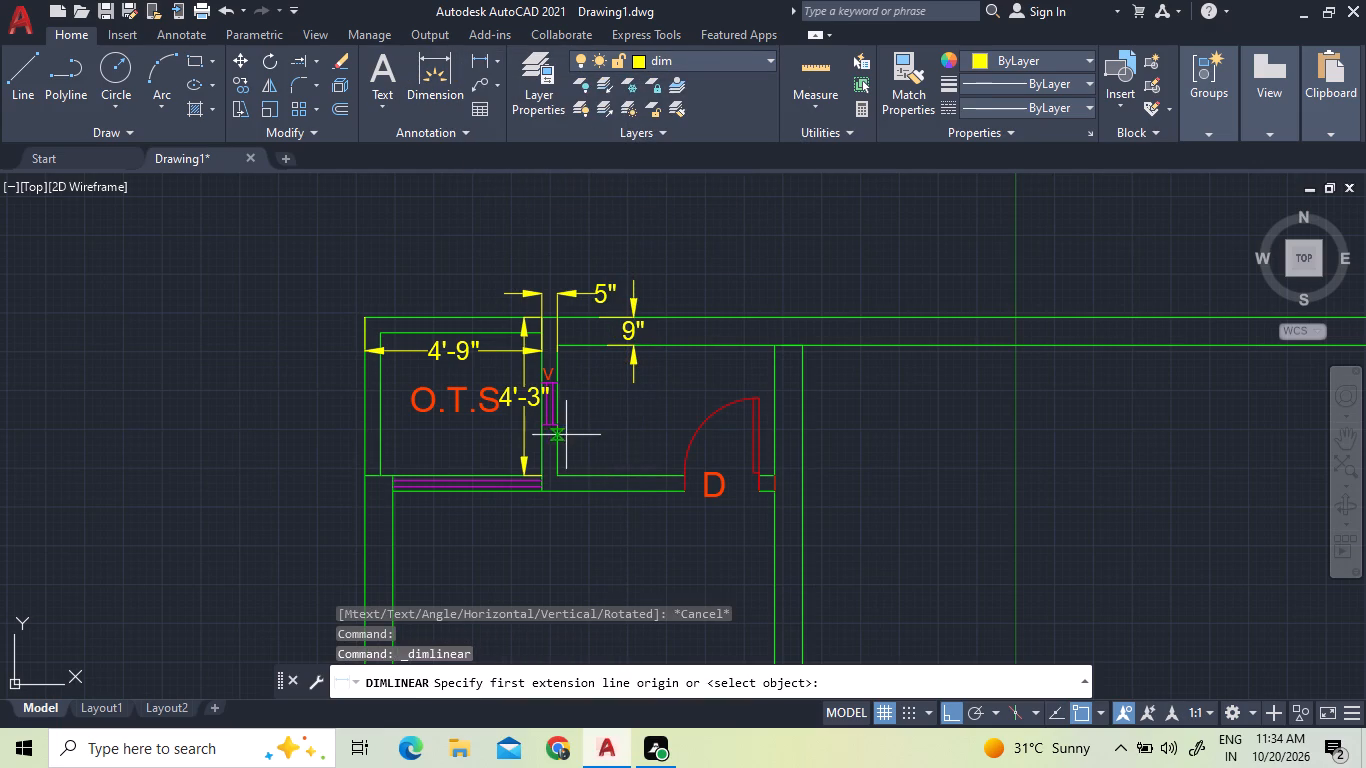
pyautogui.click(553, 476)
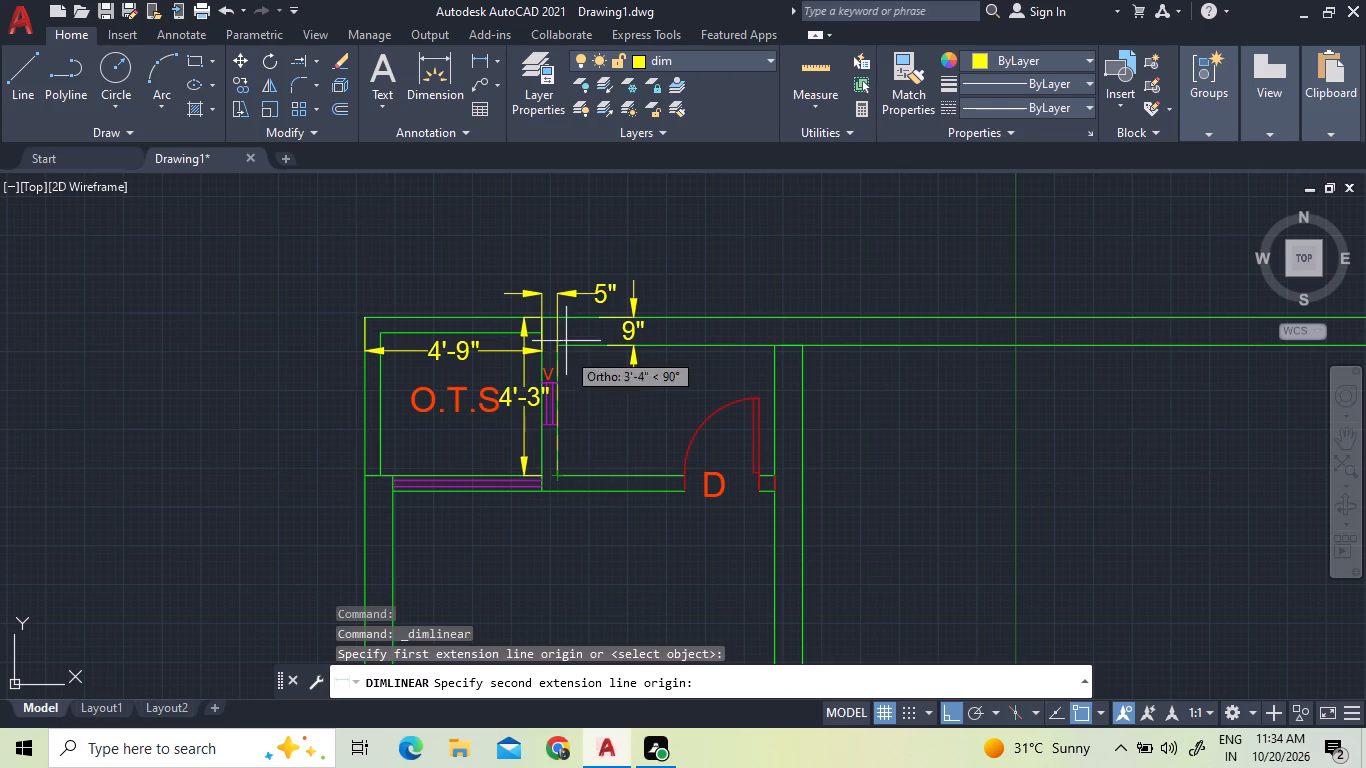
pyautogui.click(558, 340)
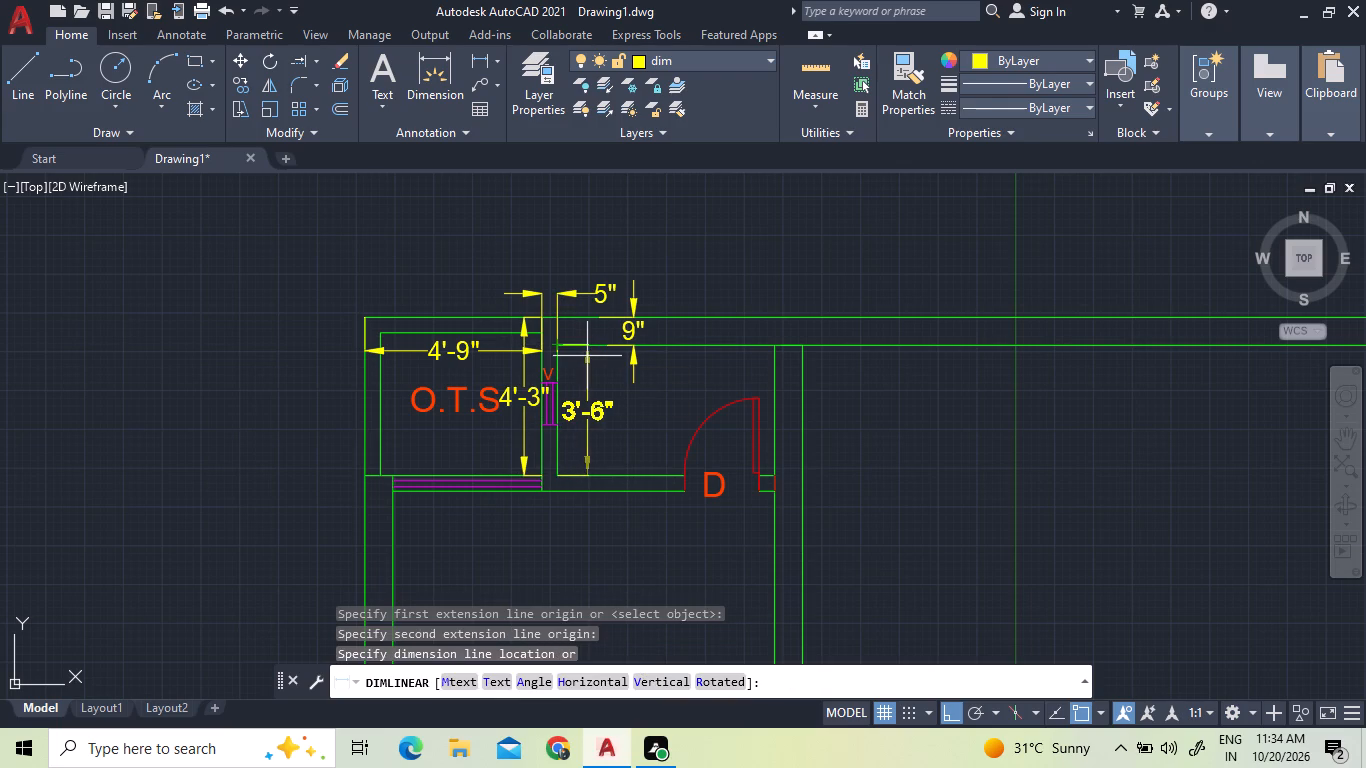
pyautogui.click(587, 356)
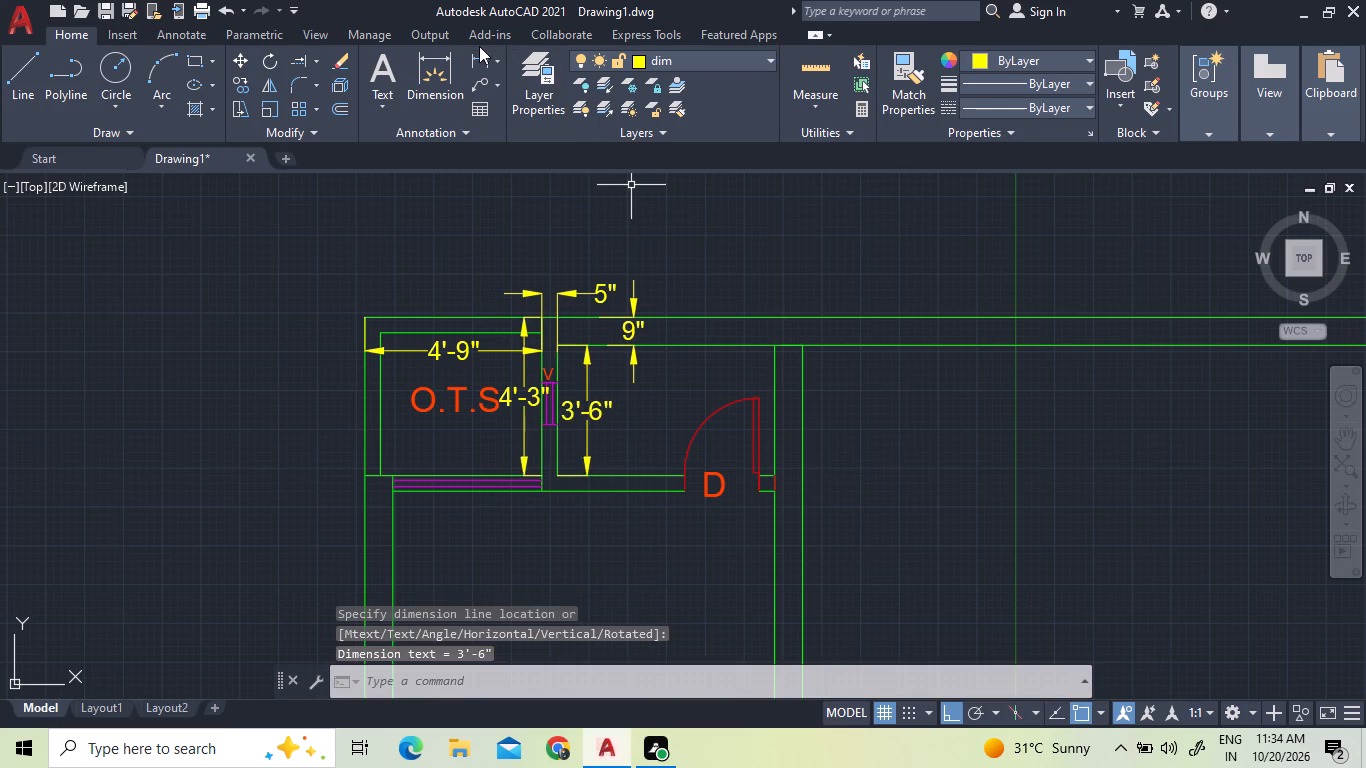
# Add a horizontal linear dimension across the small room, from the 9" wall's face to the partition beside the O.T.S.
pyautogui.click(476, 58)
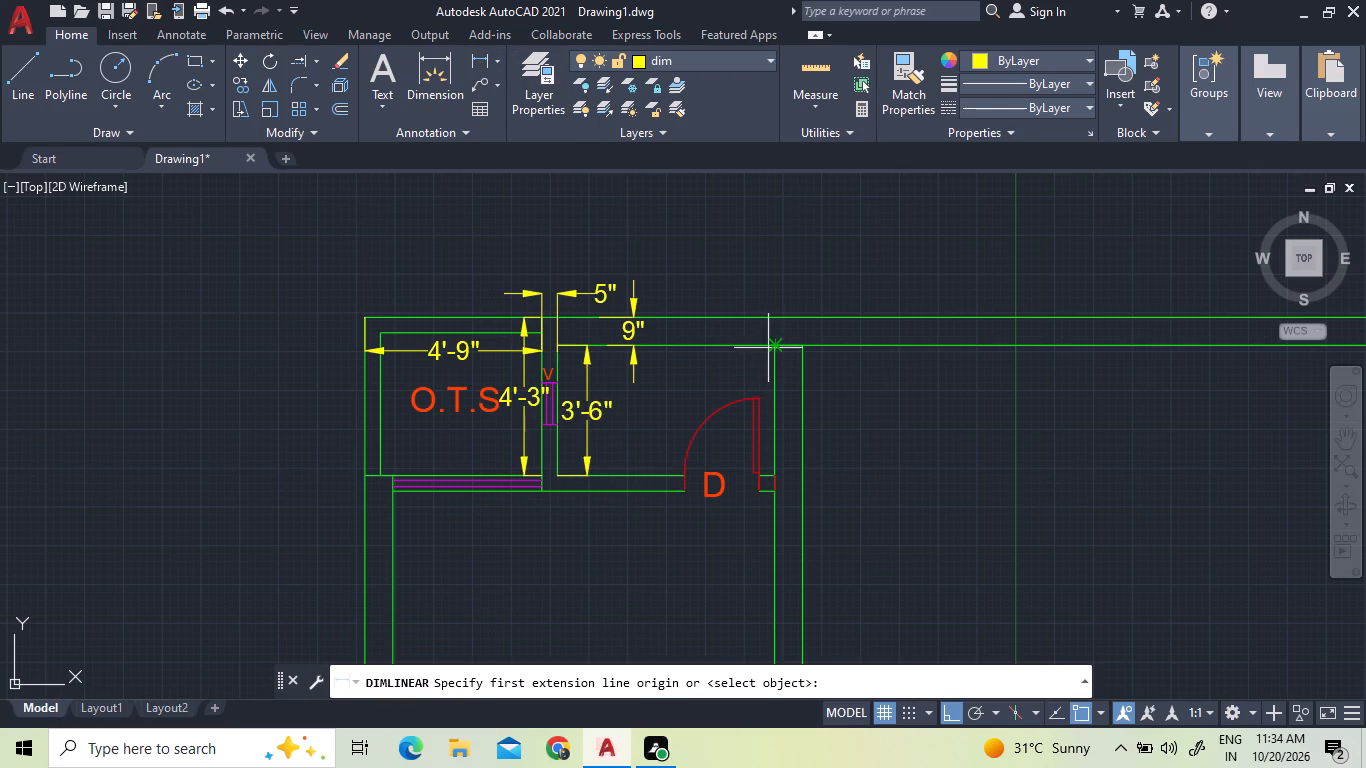
pyautogui.click(774, 349)
pyautogui.click(560, 348)
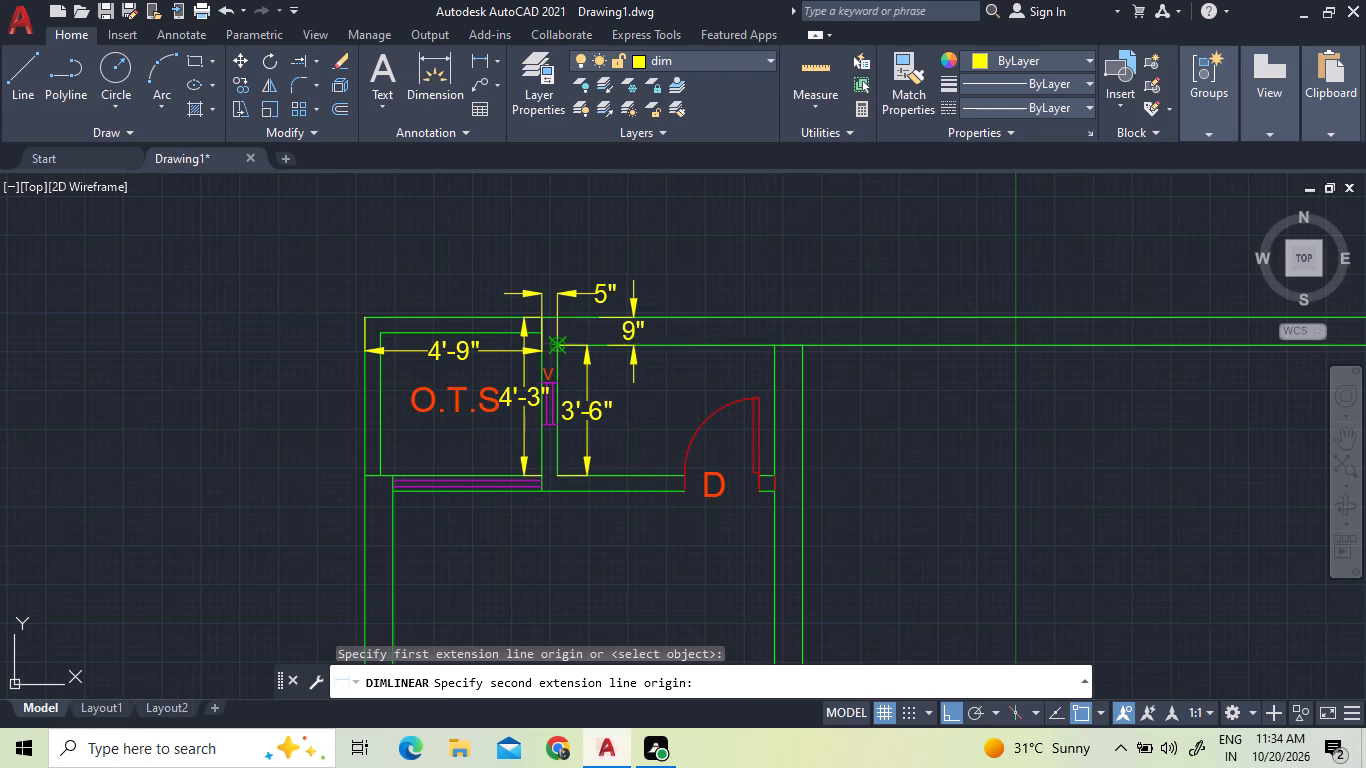
pyautogui.click(553, 369)
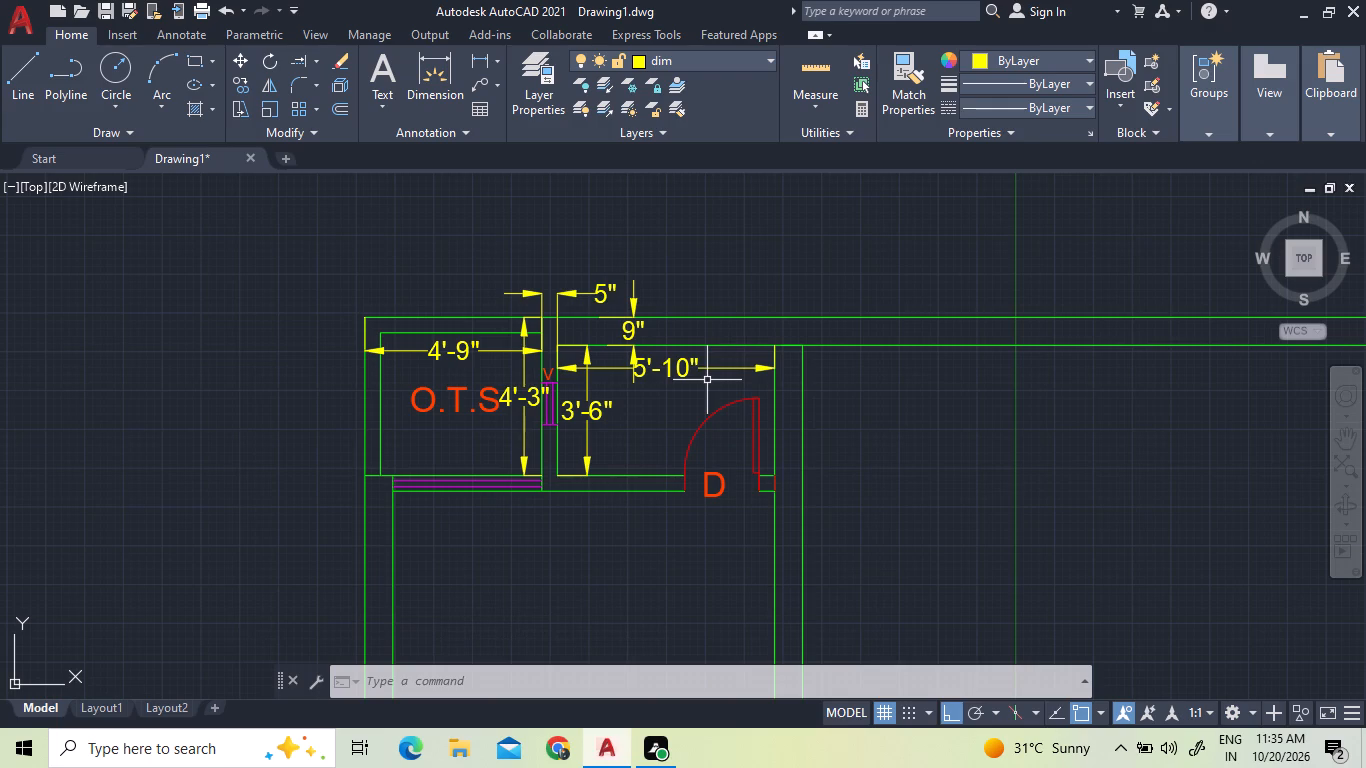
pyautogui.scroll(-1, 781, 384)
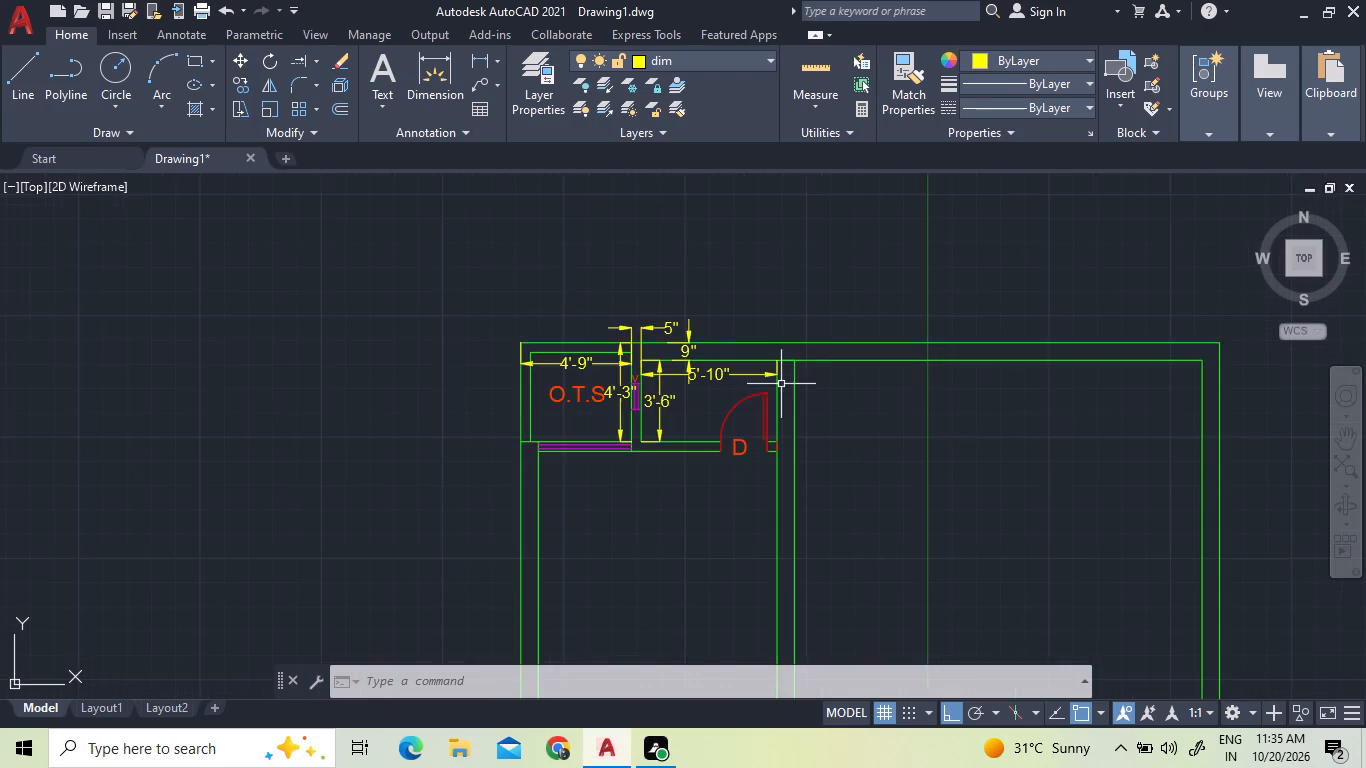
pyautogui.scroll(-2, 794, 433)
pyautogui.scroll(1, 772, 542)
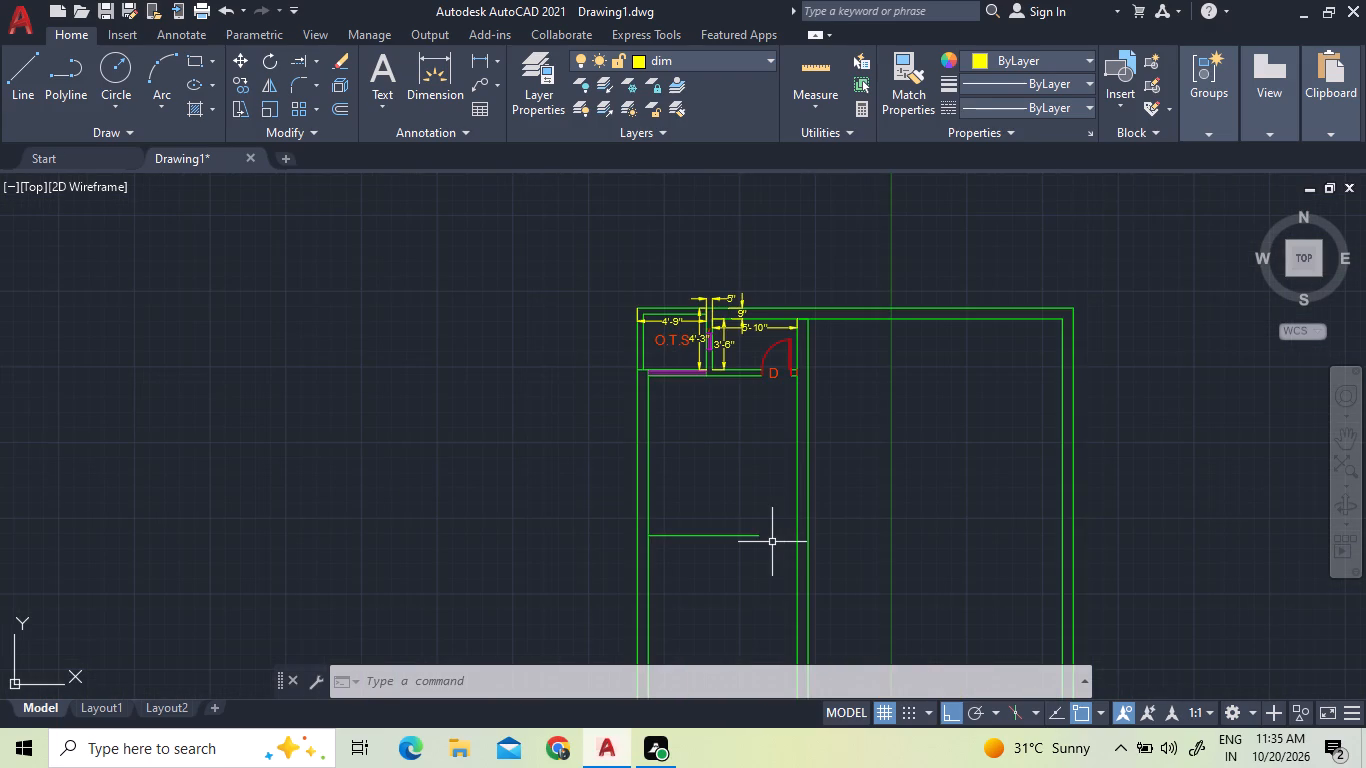
# Keep the dim layer current and add a vertical linear dimension from the room's top wall face below the O.T.S. window to the lower horizontal line.
pyautogui.scroll(1, 782, 538)
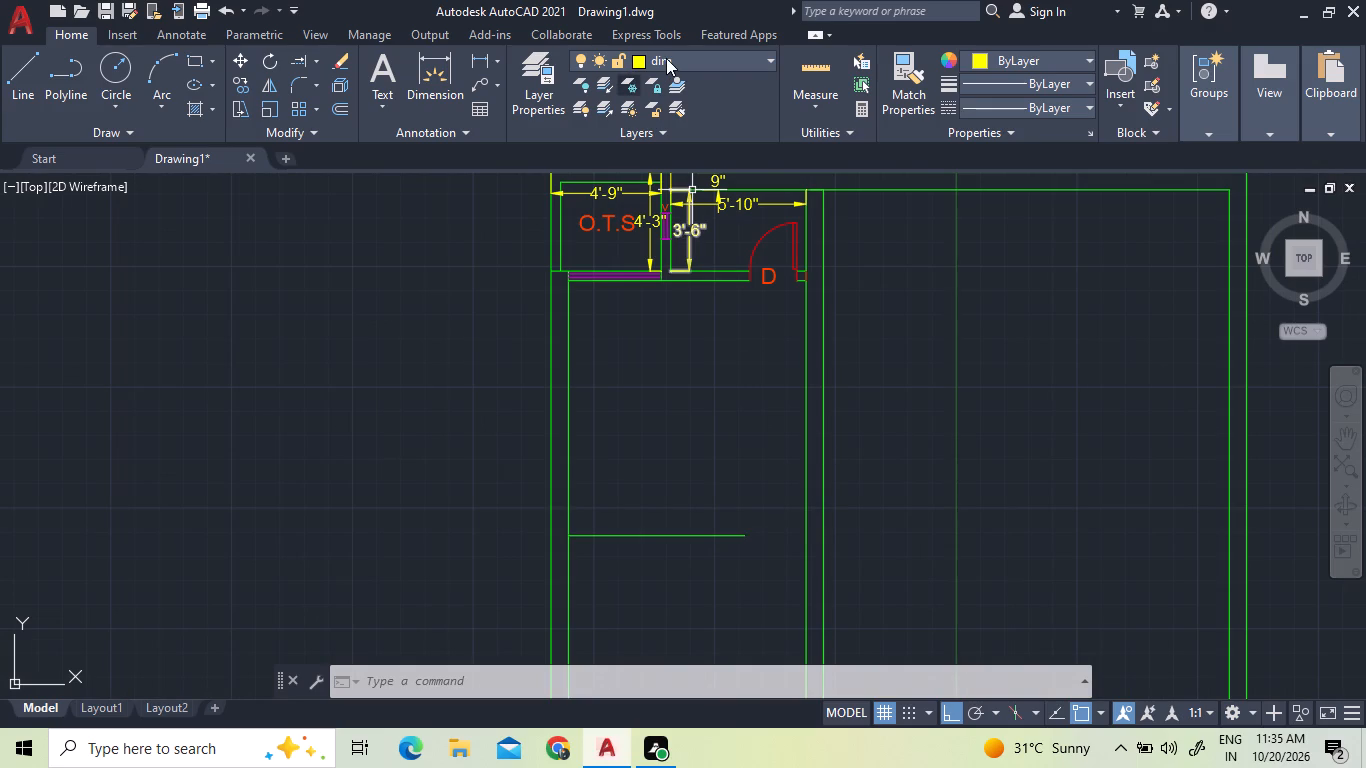
pyautogui.click(671, 61)
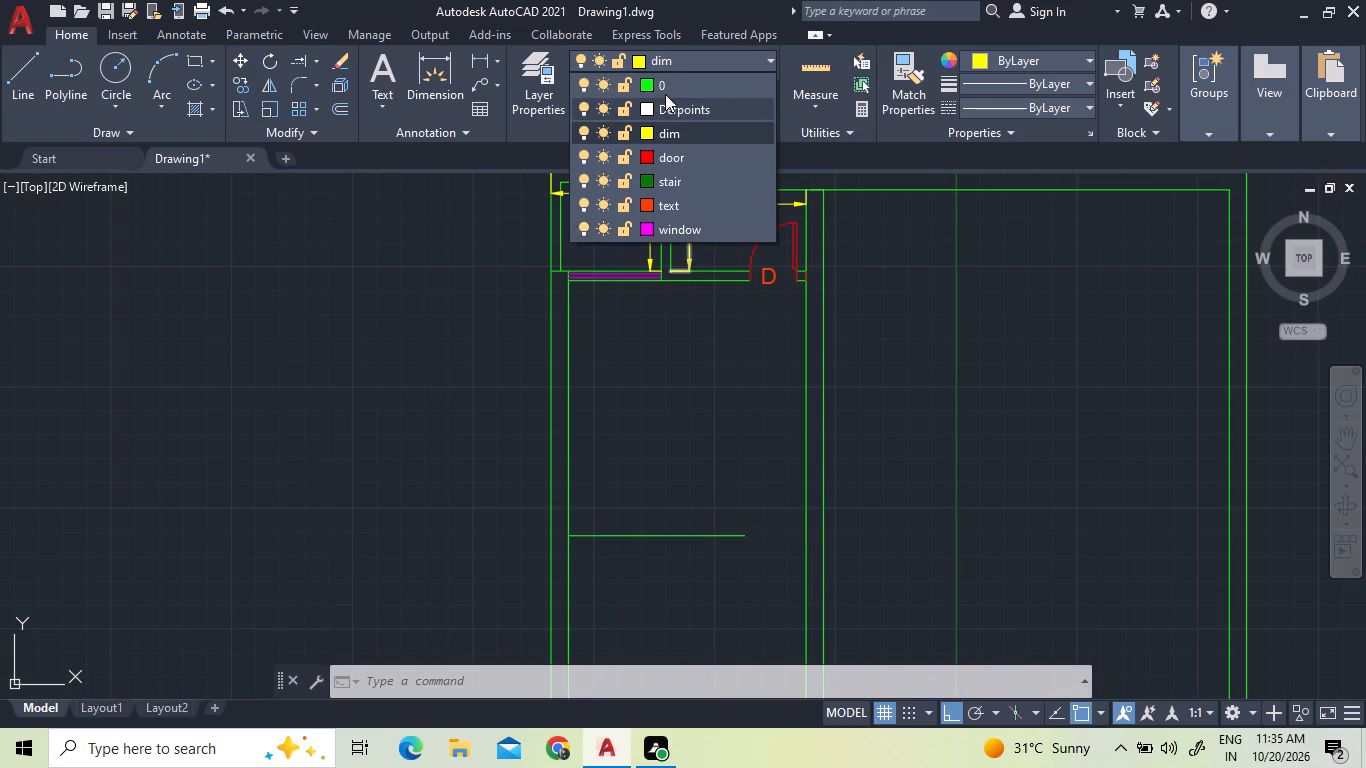
pyautogui.click(663, 131)
pyautogui.click(478, 63)
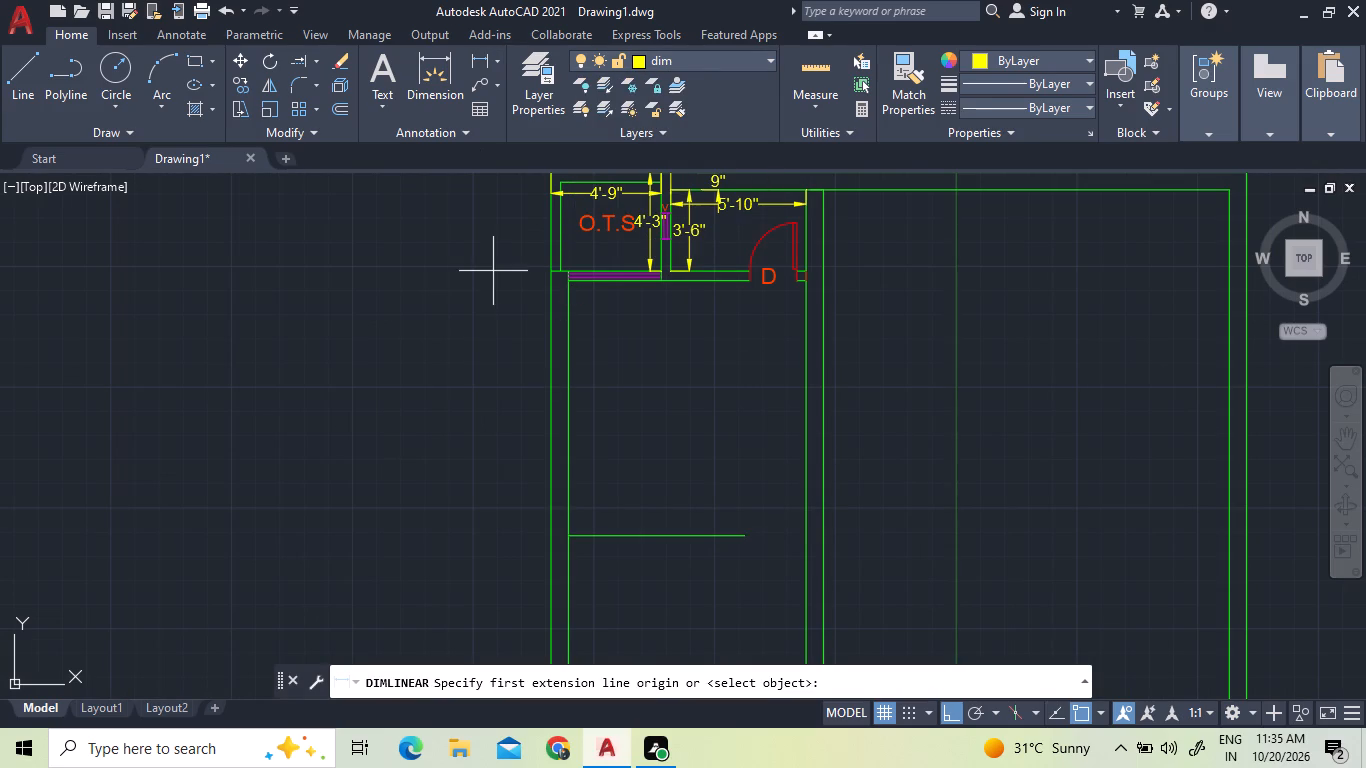
pyautogui.click(570, 281)
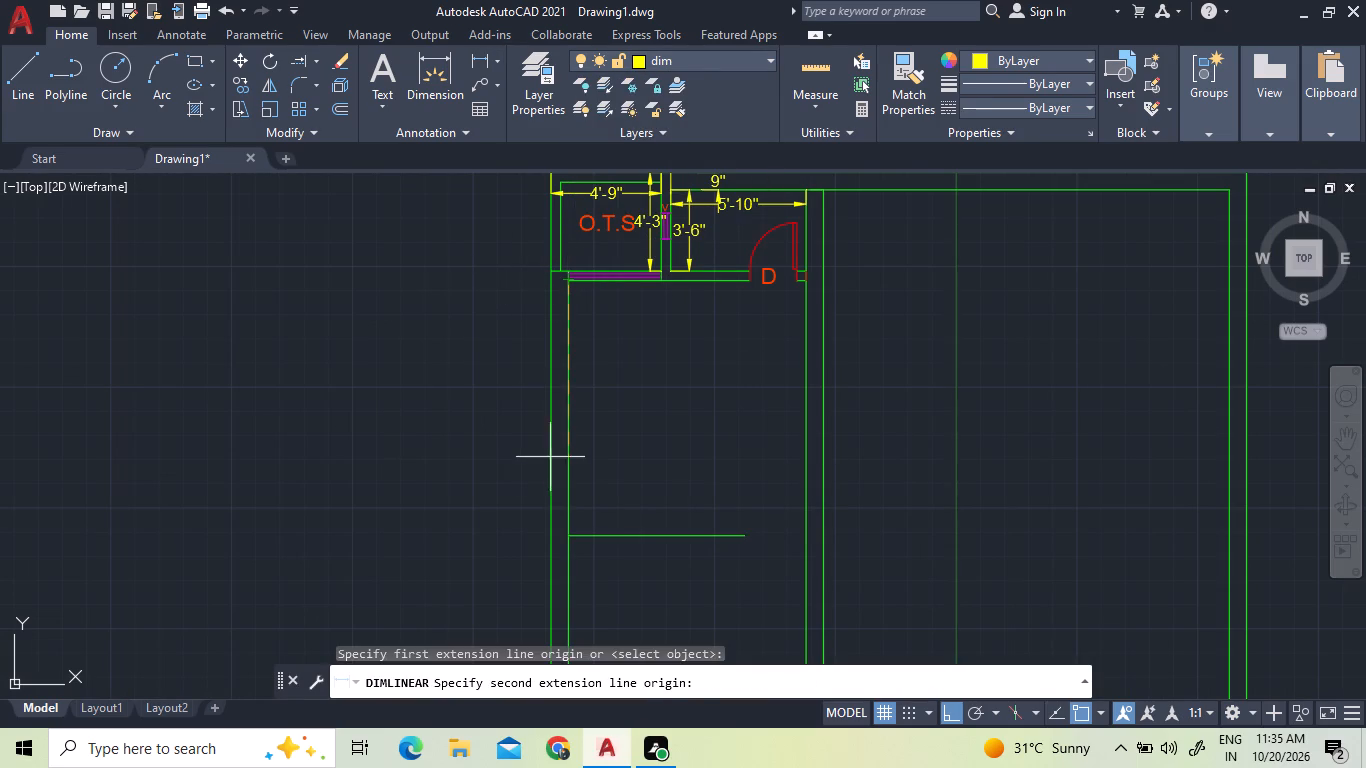
pyautogui.click(568, 531)
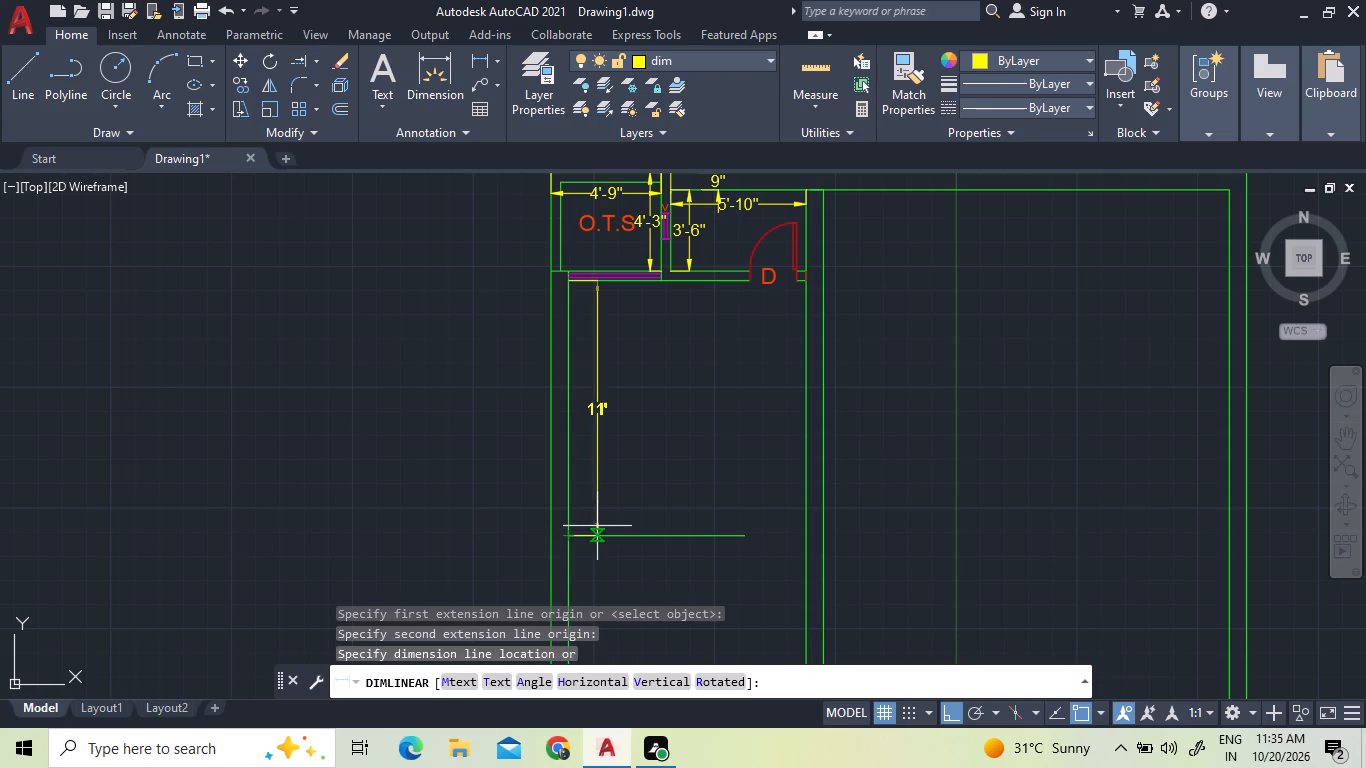
pyautogui.click(598, 526)
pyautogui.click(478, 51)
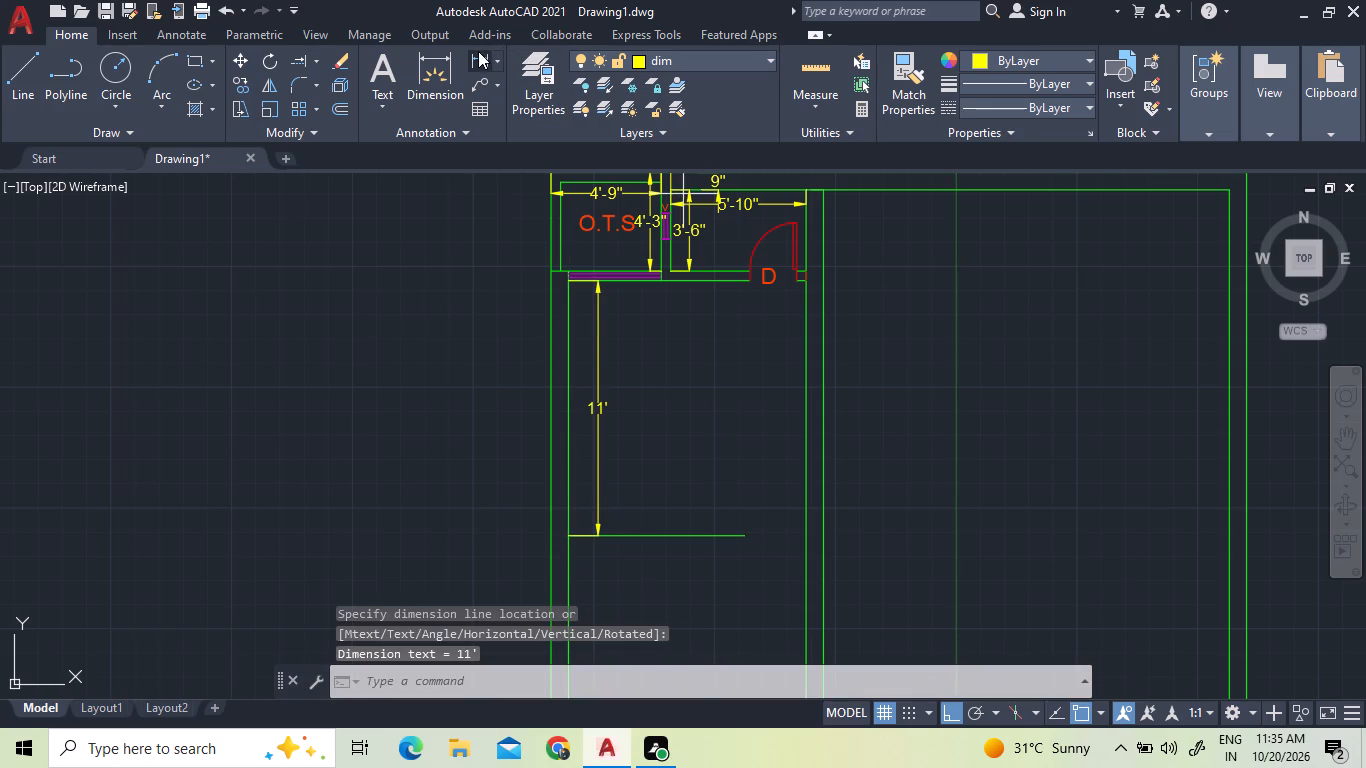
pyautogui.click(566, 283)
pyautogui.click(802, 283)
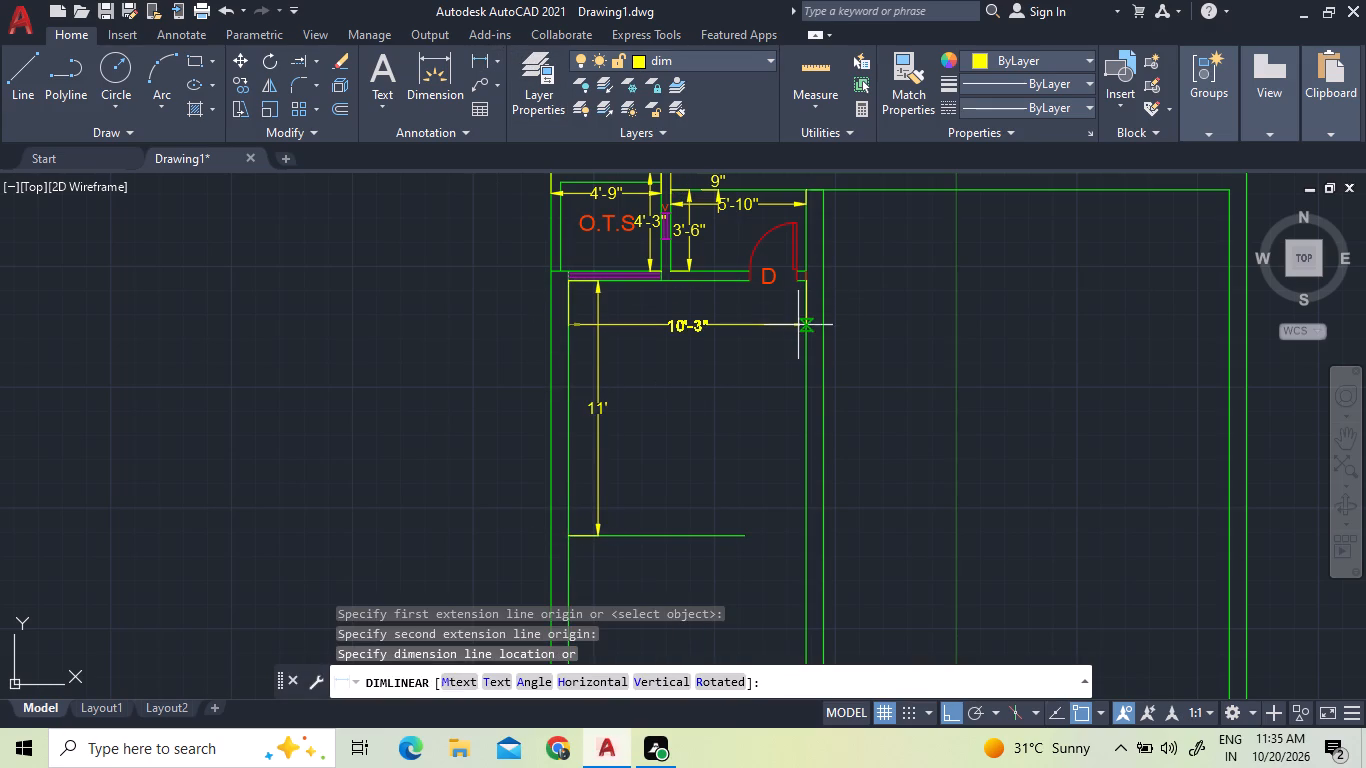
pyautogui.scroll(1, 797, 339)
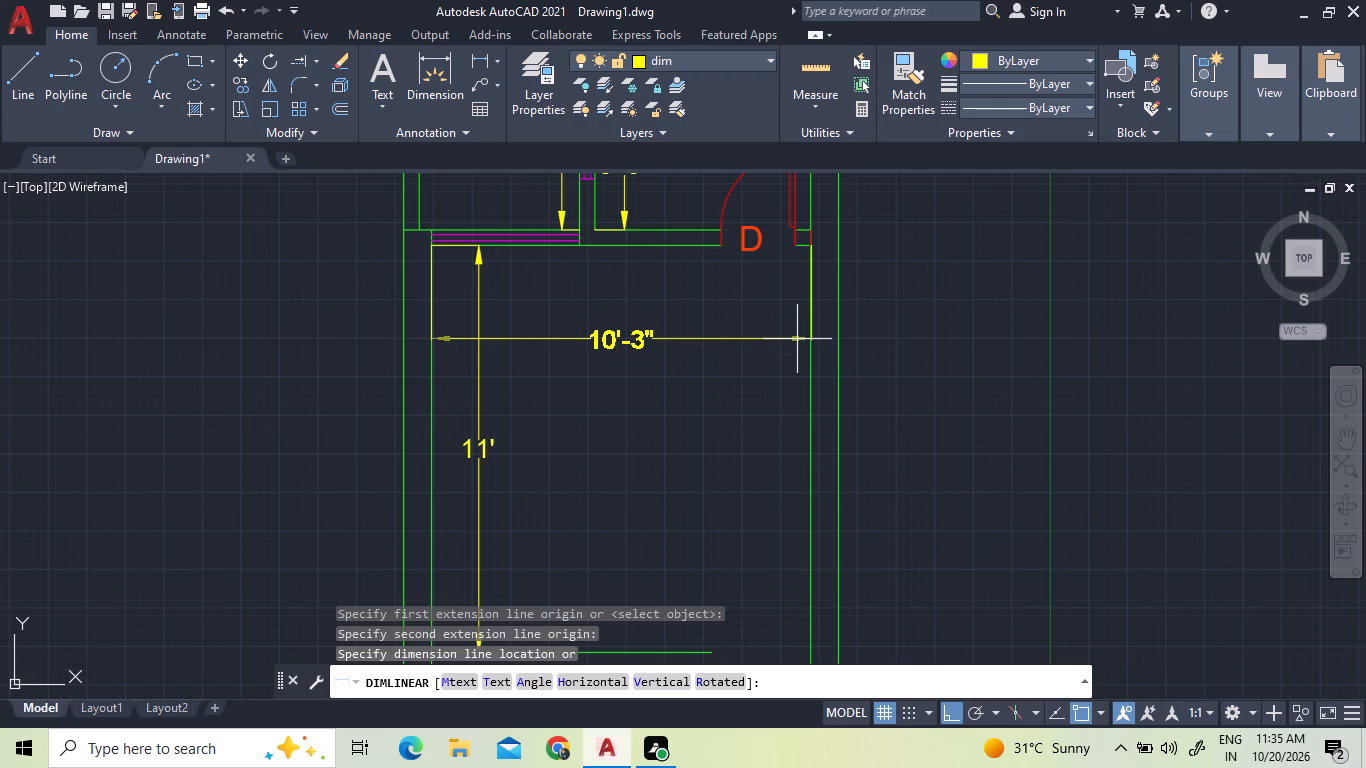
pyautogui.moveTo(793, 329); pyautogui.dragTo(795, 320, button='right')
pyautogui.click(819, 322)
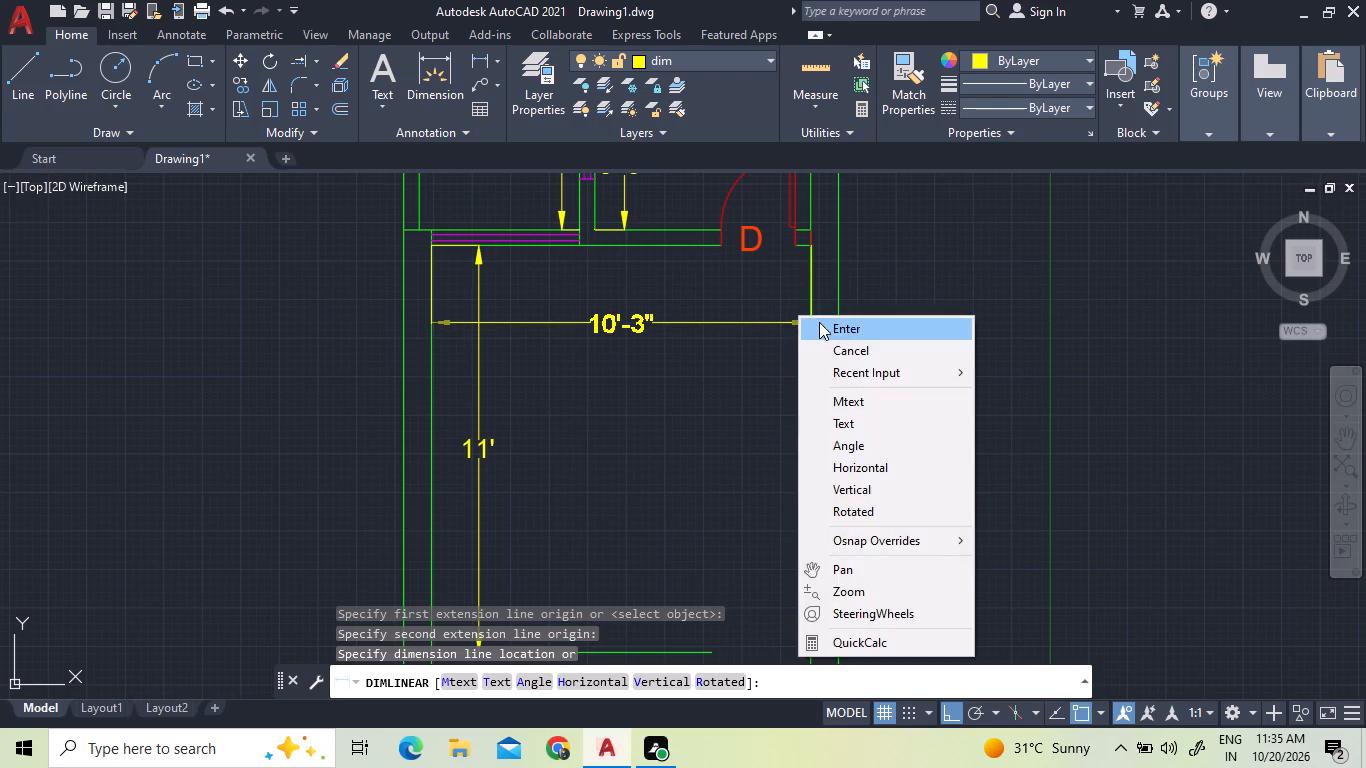
# Add a horizontal linear dimension below the room's top wall, from the outer wall's inner face to the far face of the 9" inner wall.
pyautogui.click(473, 55)
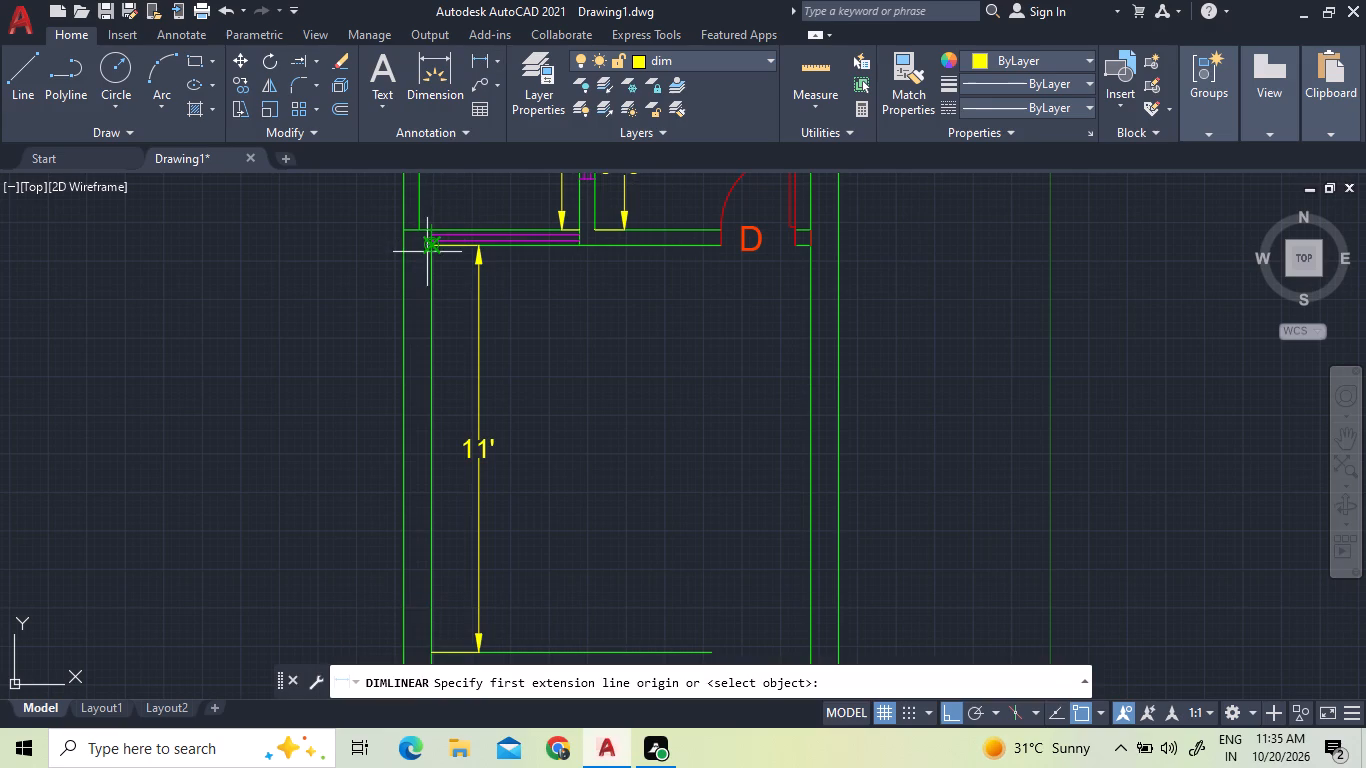
pyautogui.click(432, 245)
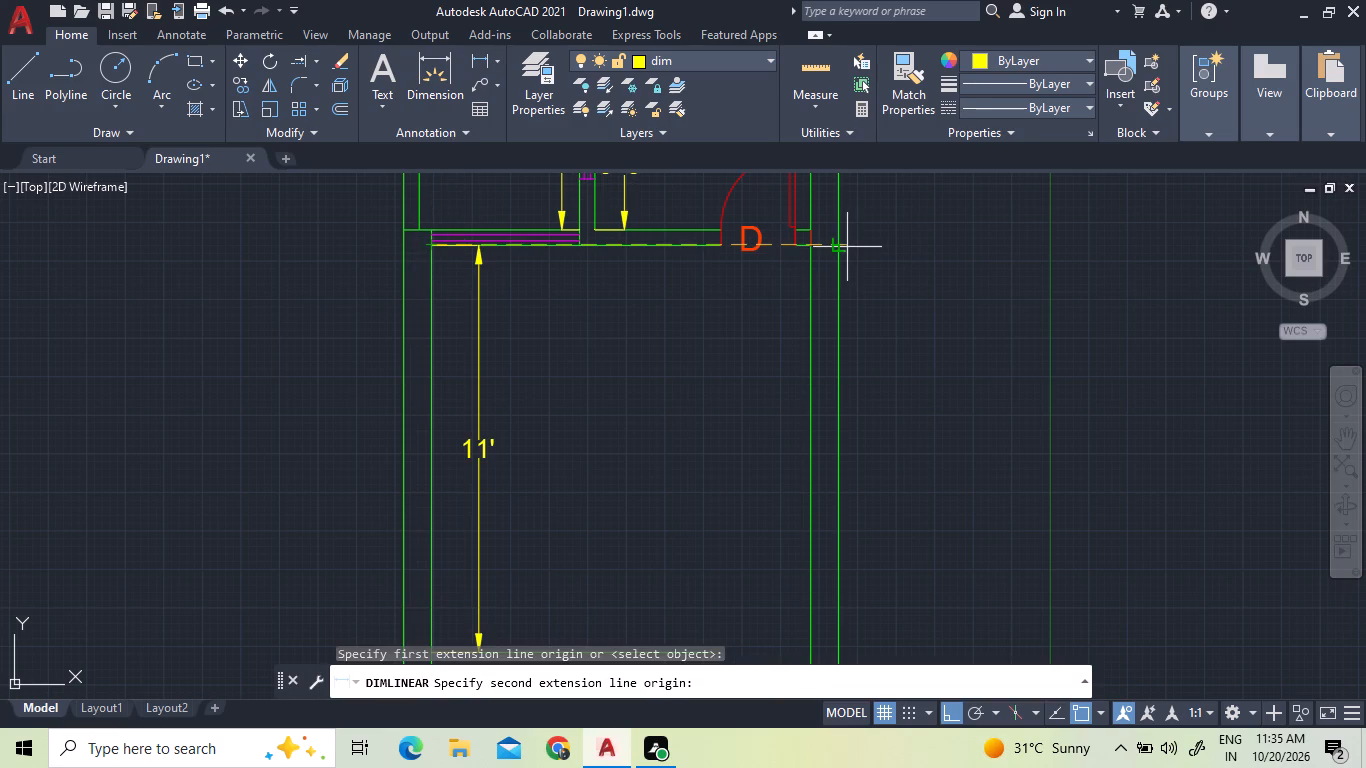
pyautogui.click(844, 246)
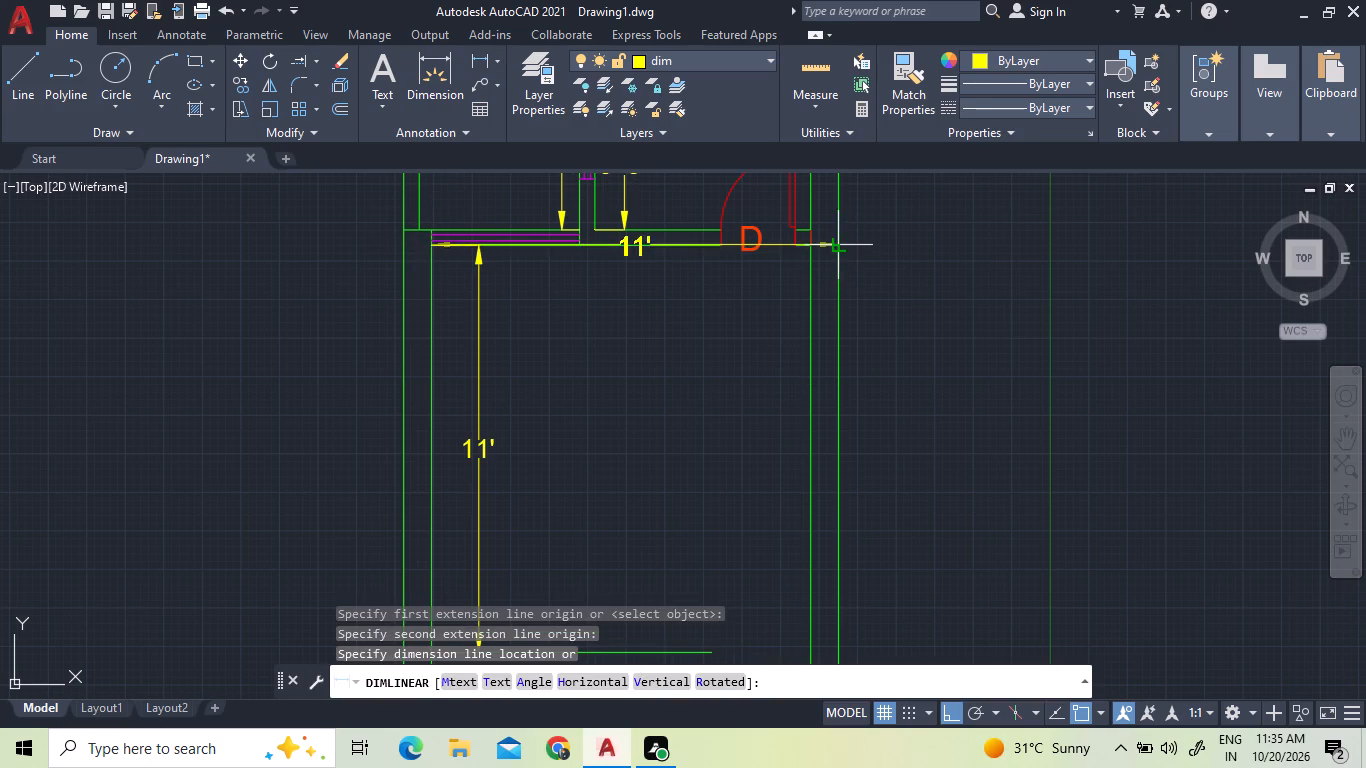
pyautogui.click(839, 276)
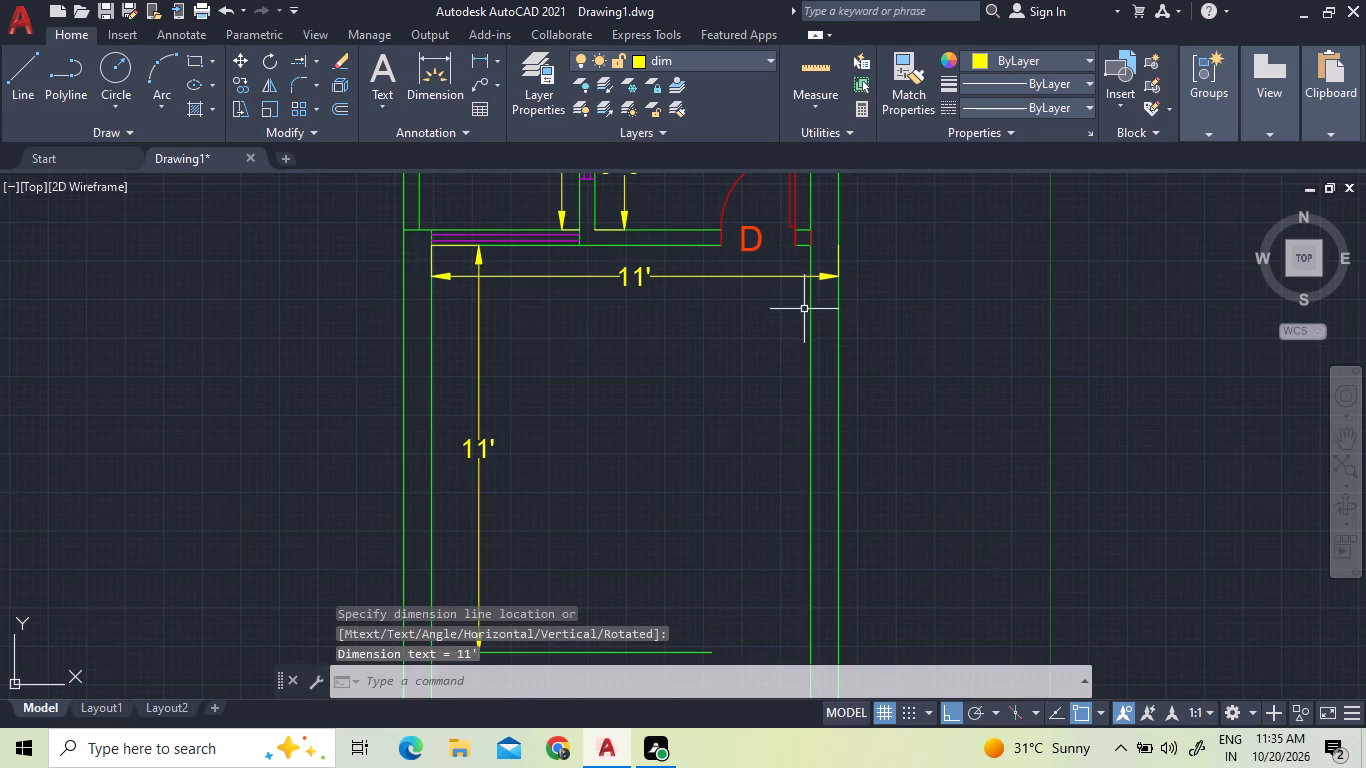
# Extend the room's lower horizontal line through the 9" inner wall to its far face.
pyautogui.scroll(-2, 803, 307)
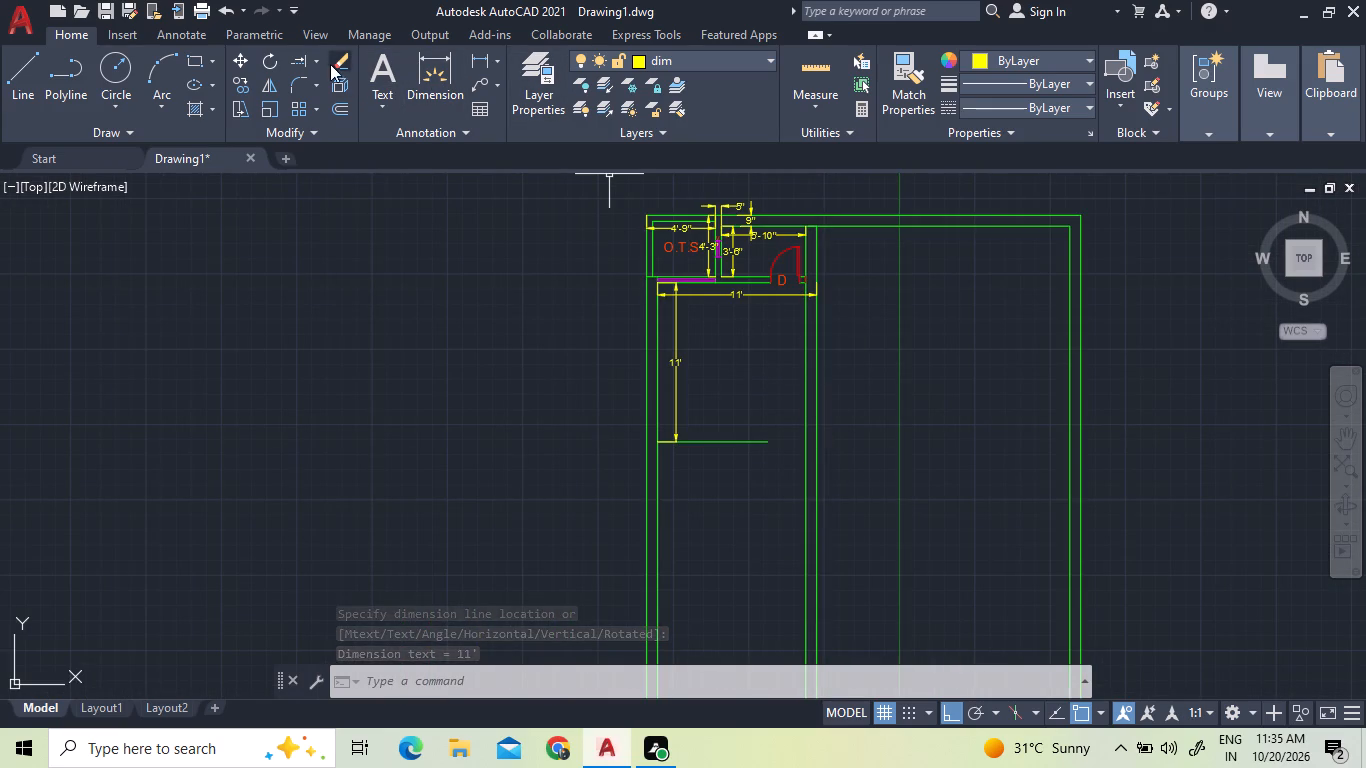
pyautogui.click(294, 59)
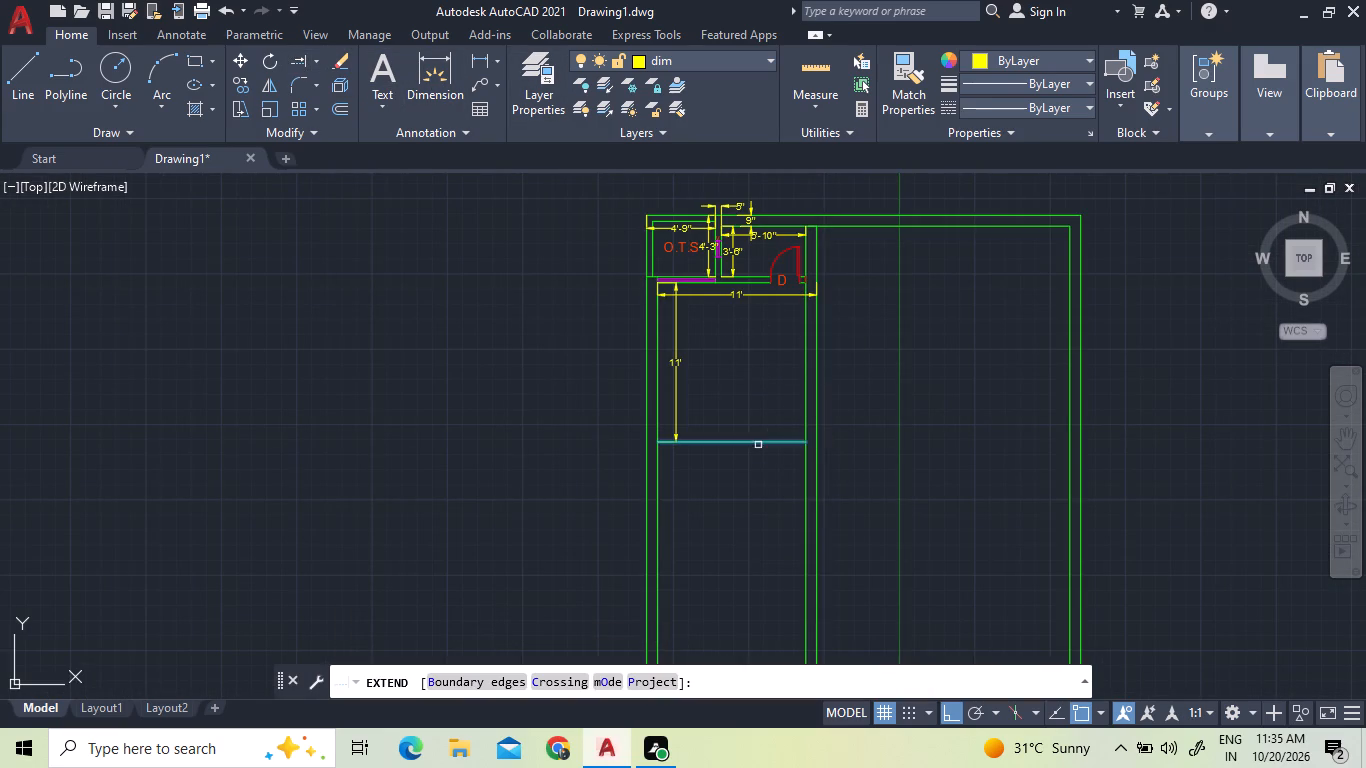
pyautogui.moveTo(744, 474); pyautogui.dragTo(748, 456)
pyautogui.click(748, 357)
pyautogui.moveTo(765, 507); pyautogui.dragTo(772, 492)
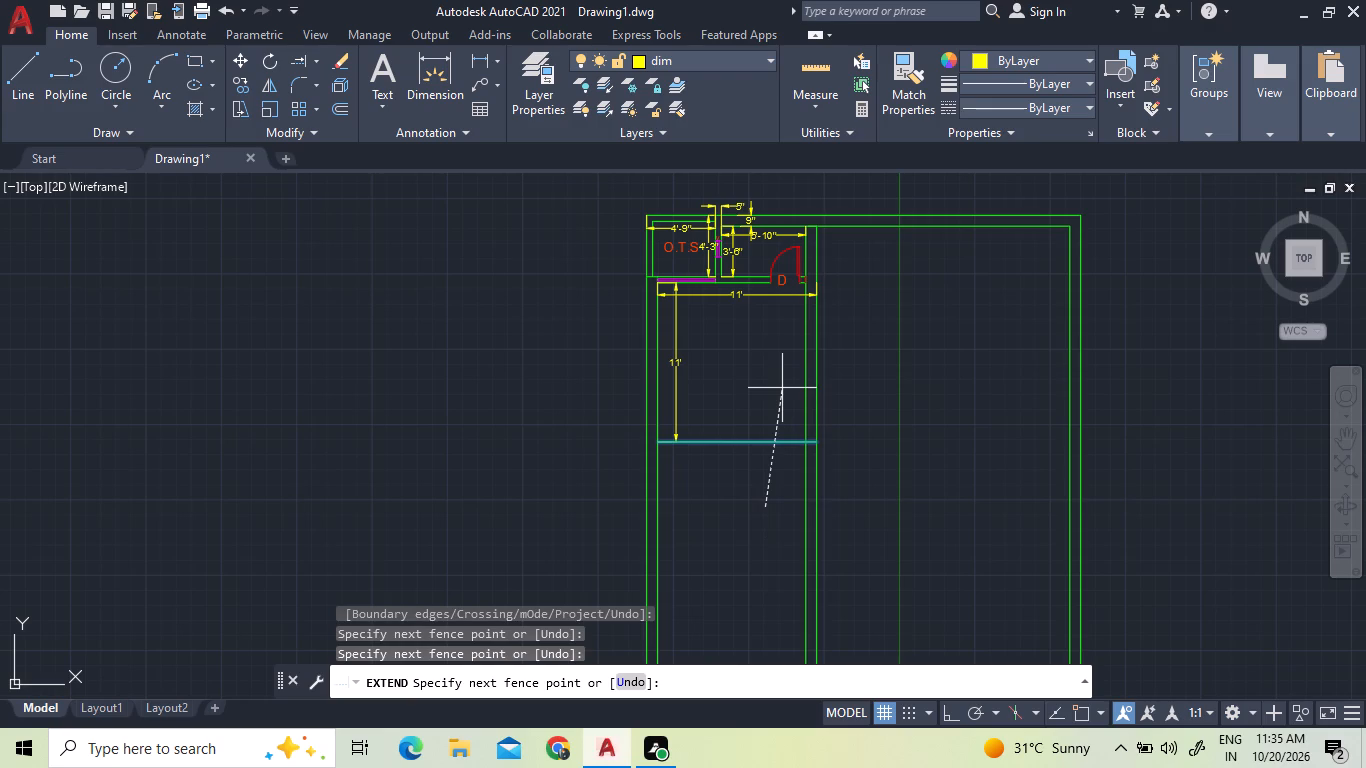
pyautogui.click(782, 388)
# Offset the room's lower horizontal line 5" upward to form the bottom partition wall.
pyautogui.scroll(1, 778, 389)
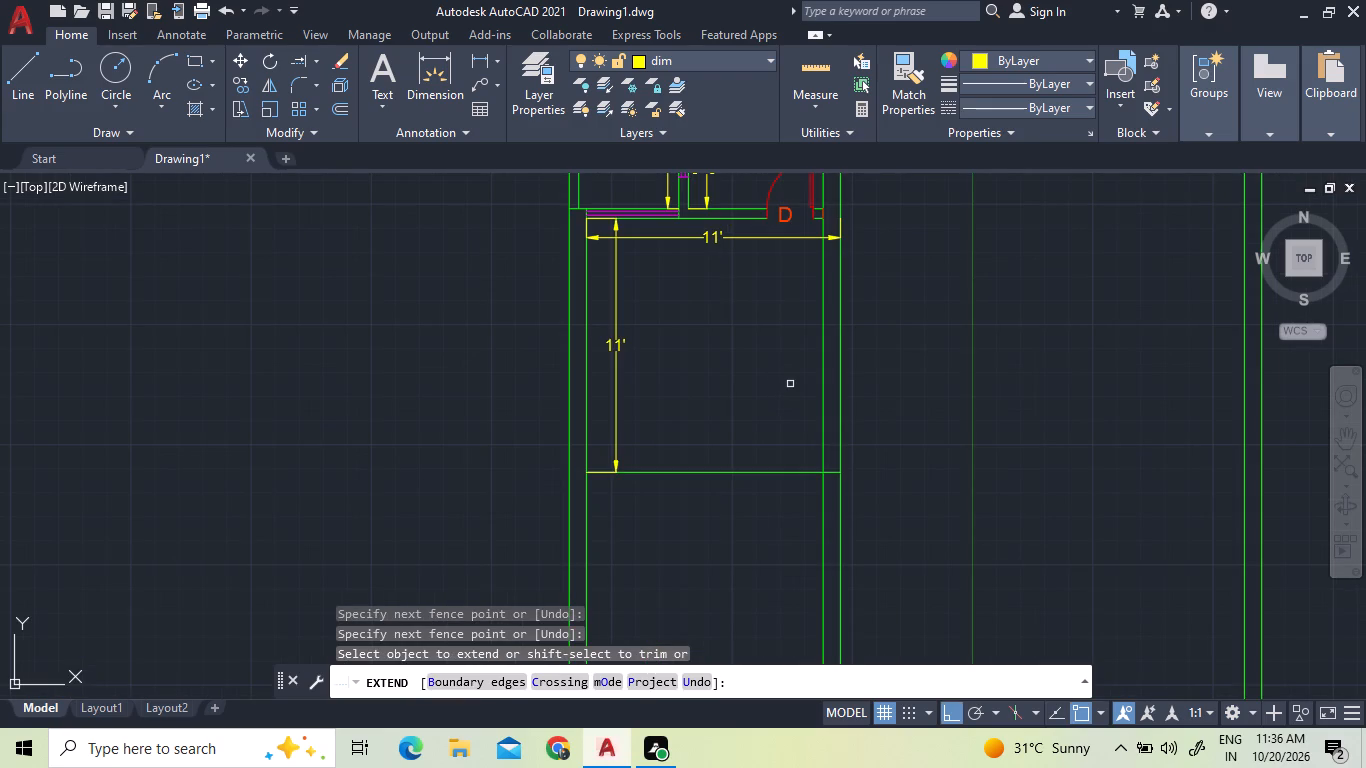
pyautogui.click(338, 111)
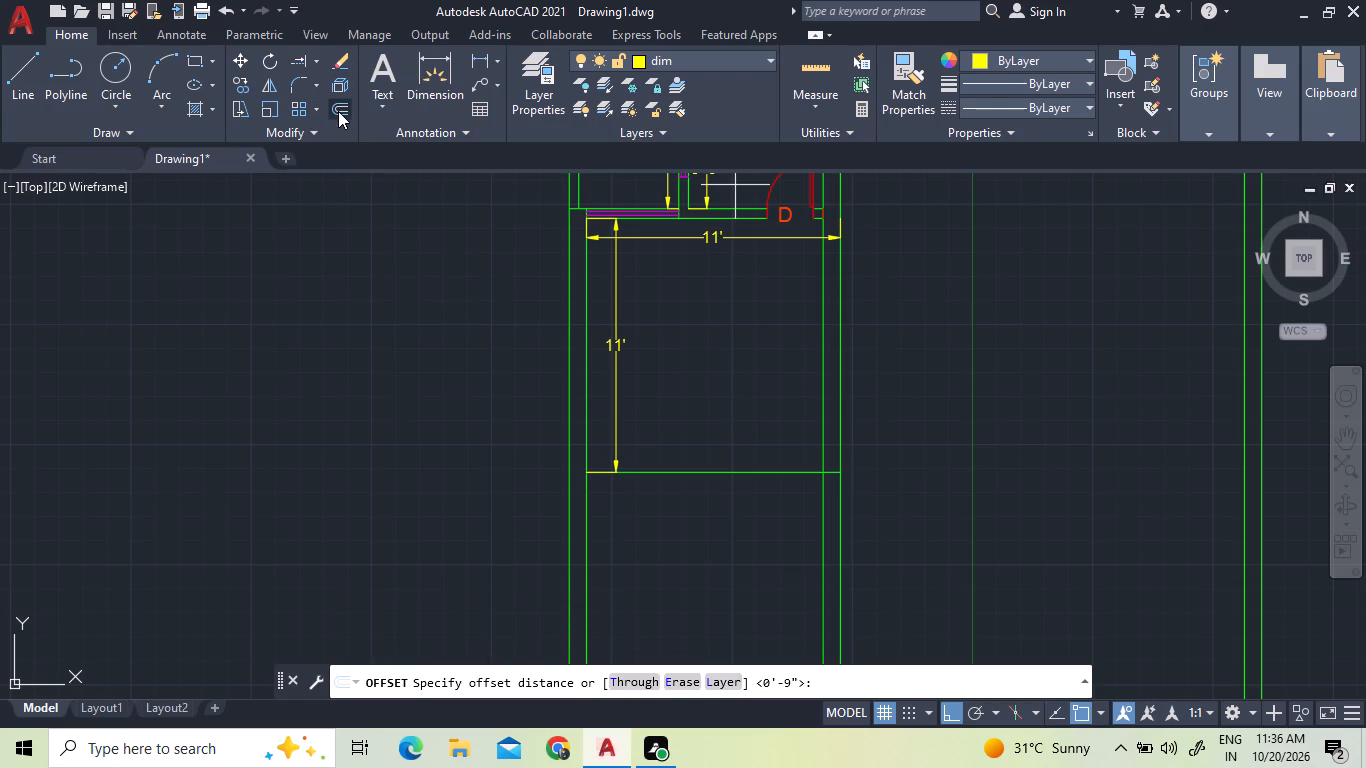
pyautogui.write('5"')
pyautogui.press('Return')
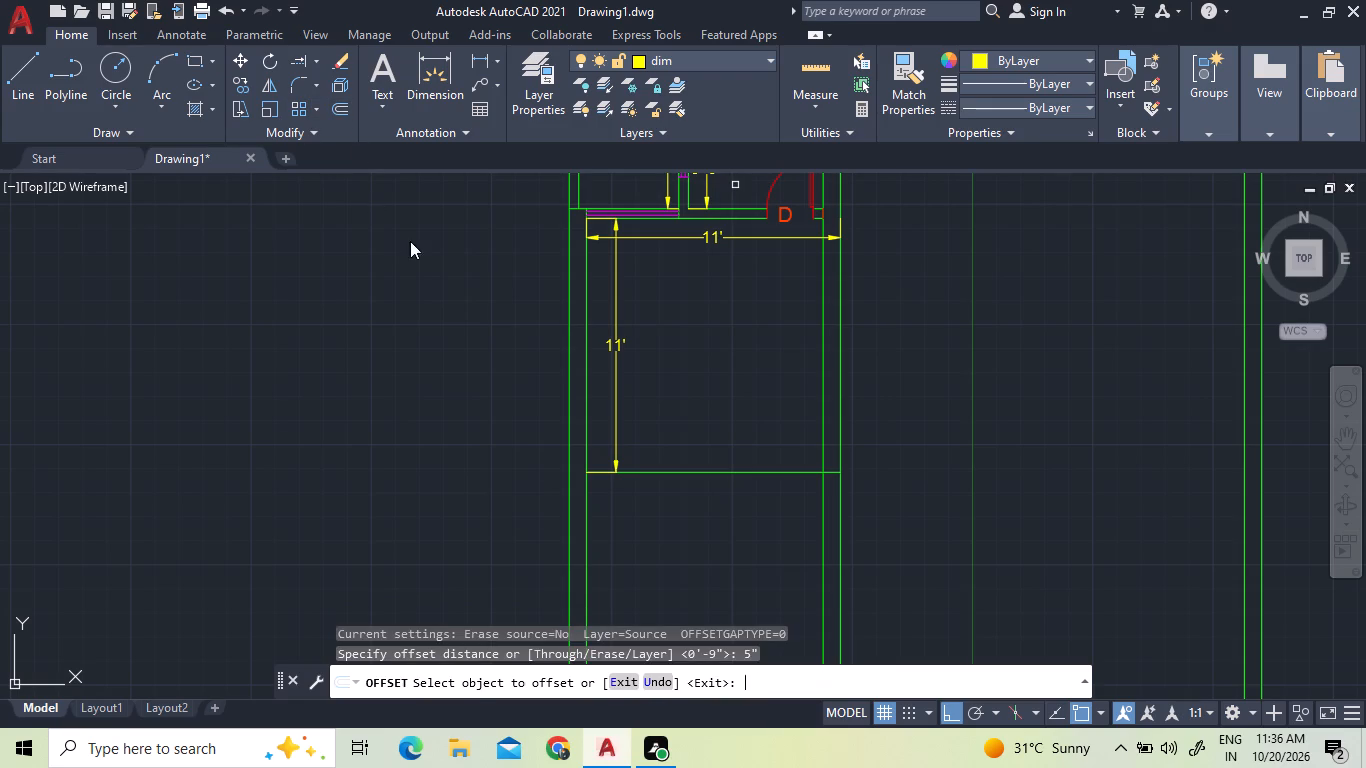
pyautogui.click(774, 473)
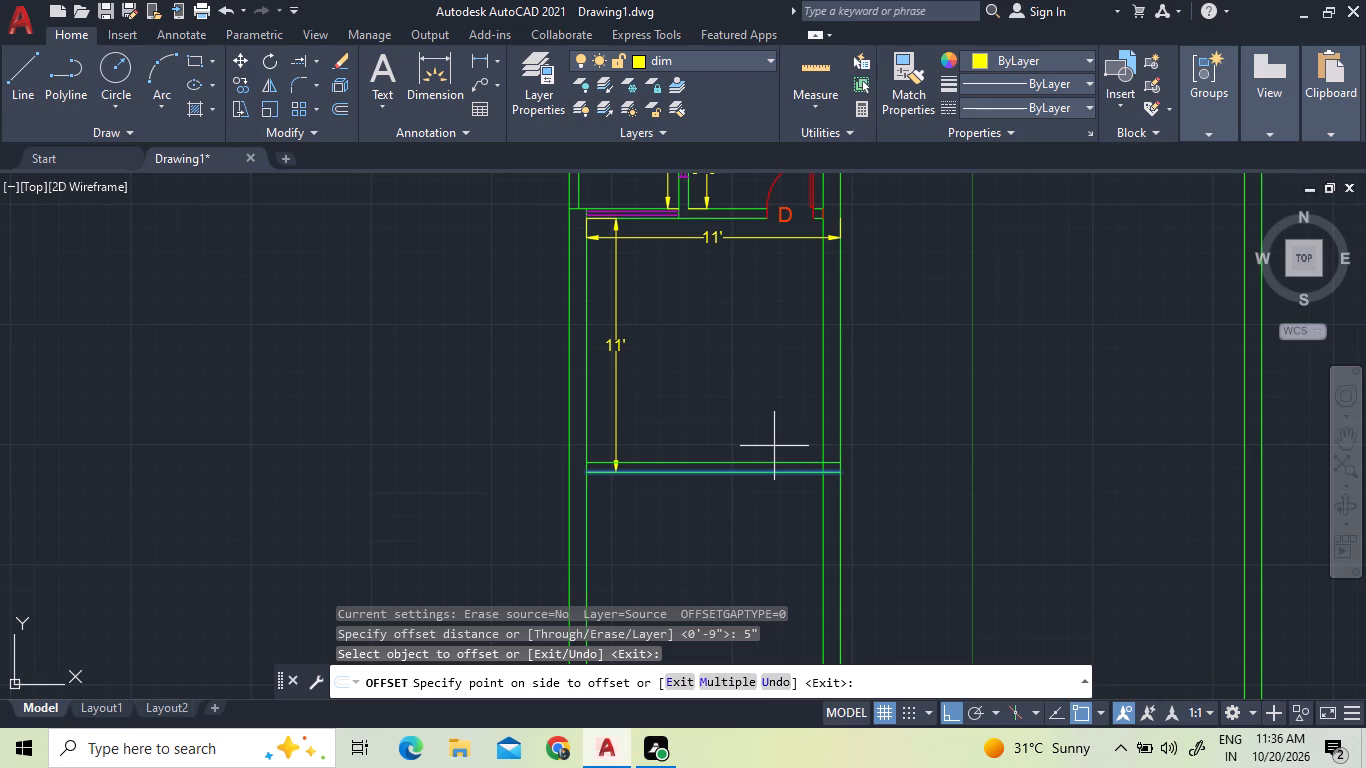
pyautogui.click(774, 446)
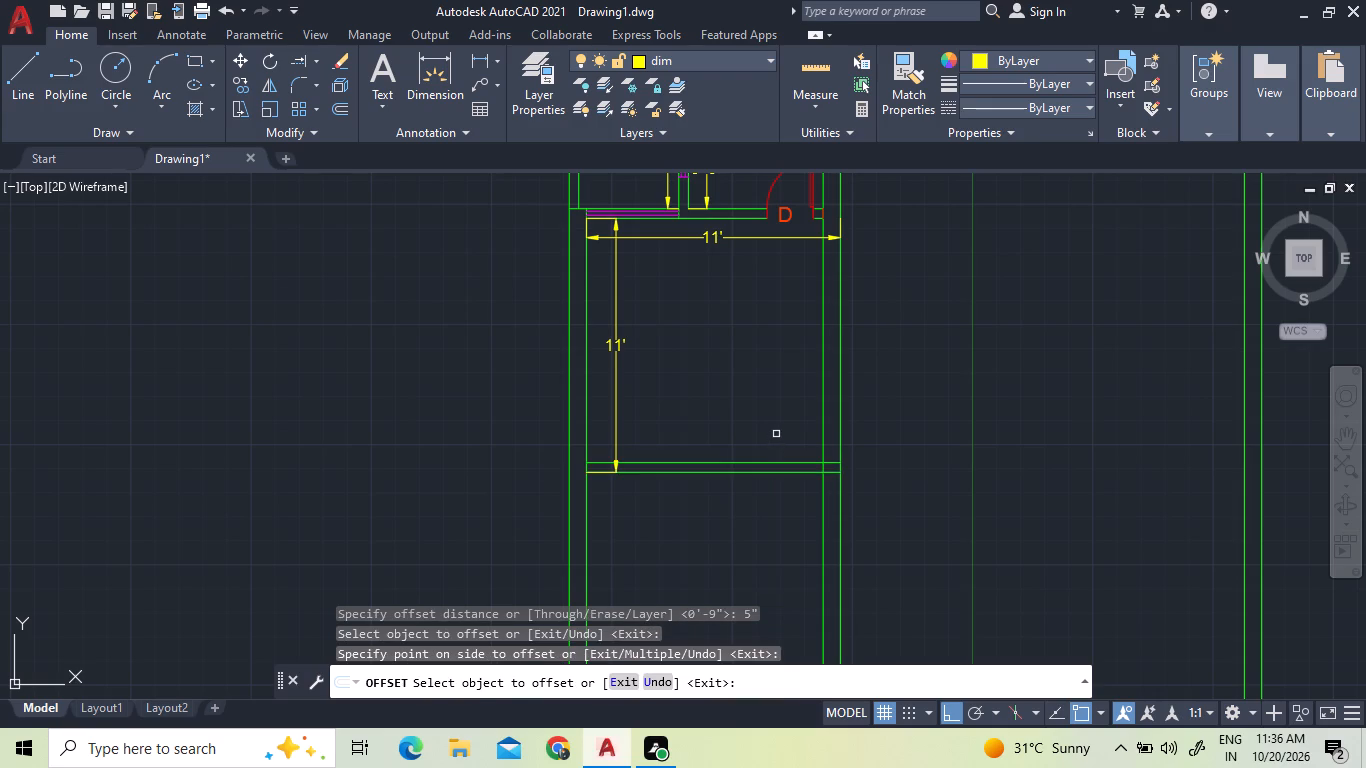
pyautogui.rightClick(776, 434)
pyautogui.click(783, 441)
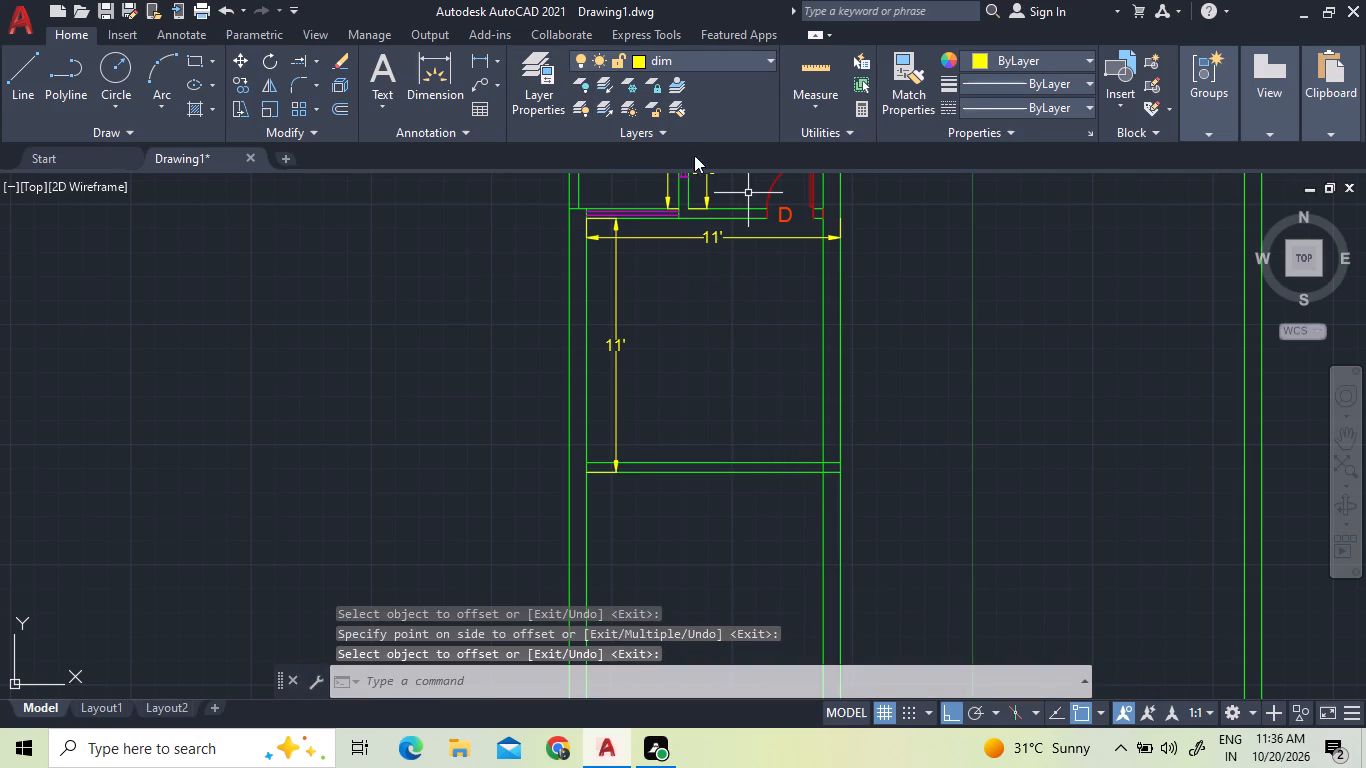
# Trim the overlapping wall and door lines that separate the short wall stub beside door D from the 9" inner wall.
pyautogui.scroll(2, 806, 204)
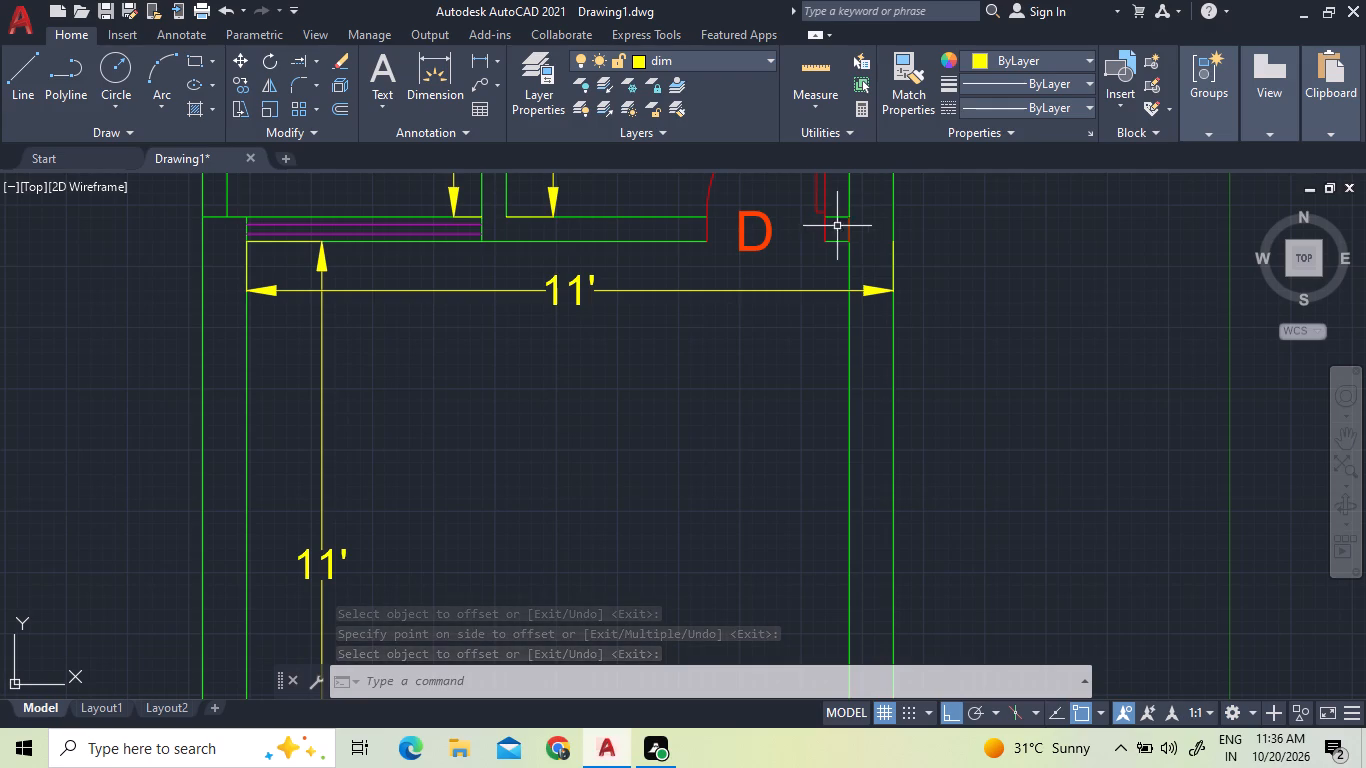
pyautogui.click(853, 227)
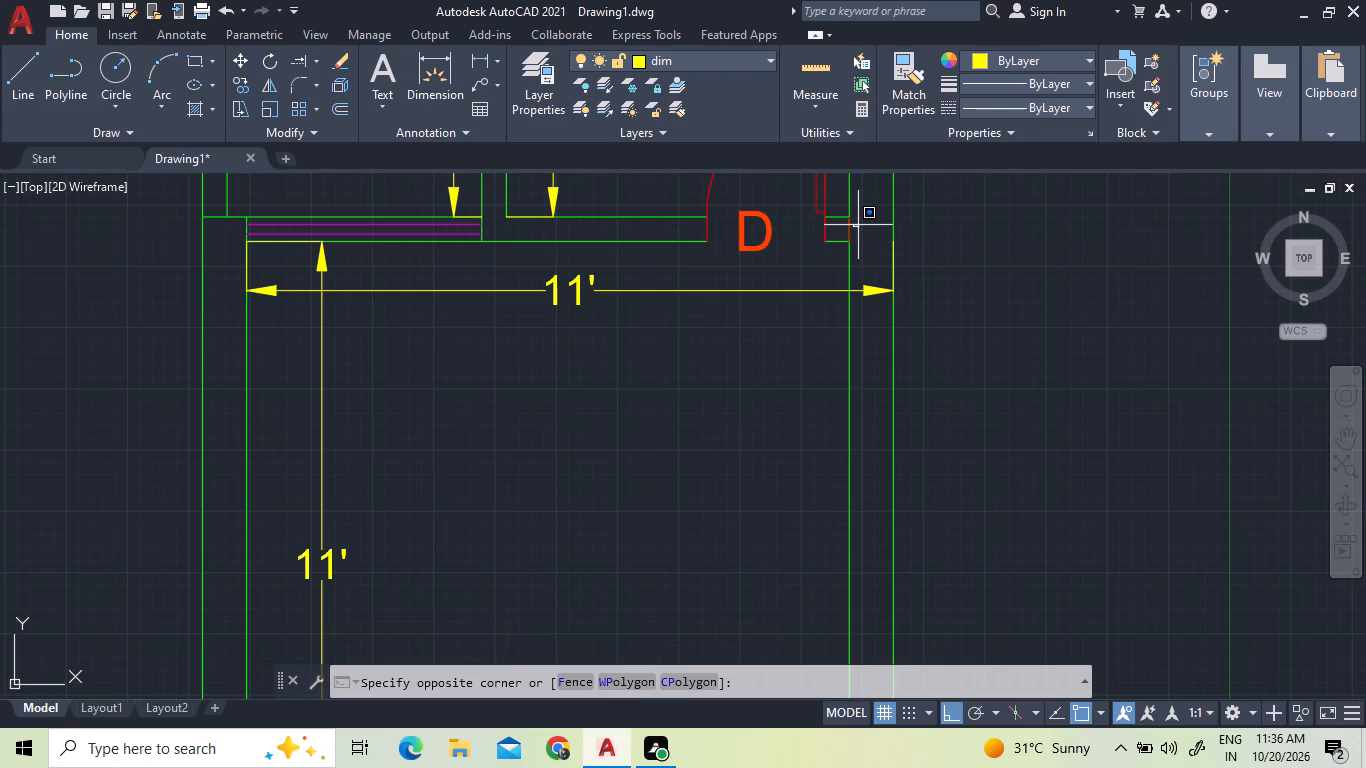
pyautogui.click(862, 230)
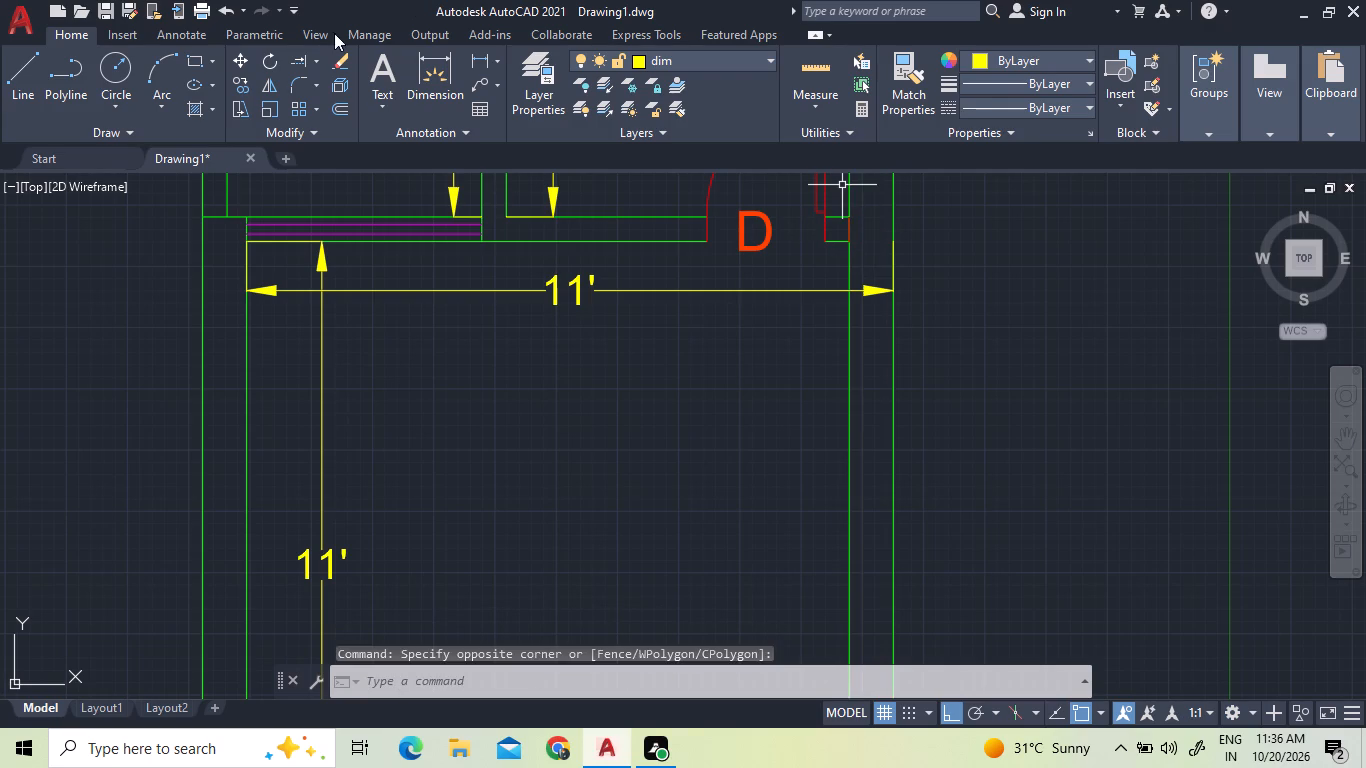
pyautogui.click(311, 57)
pyautogui.click(312, 92)
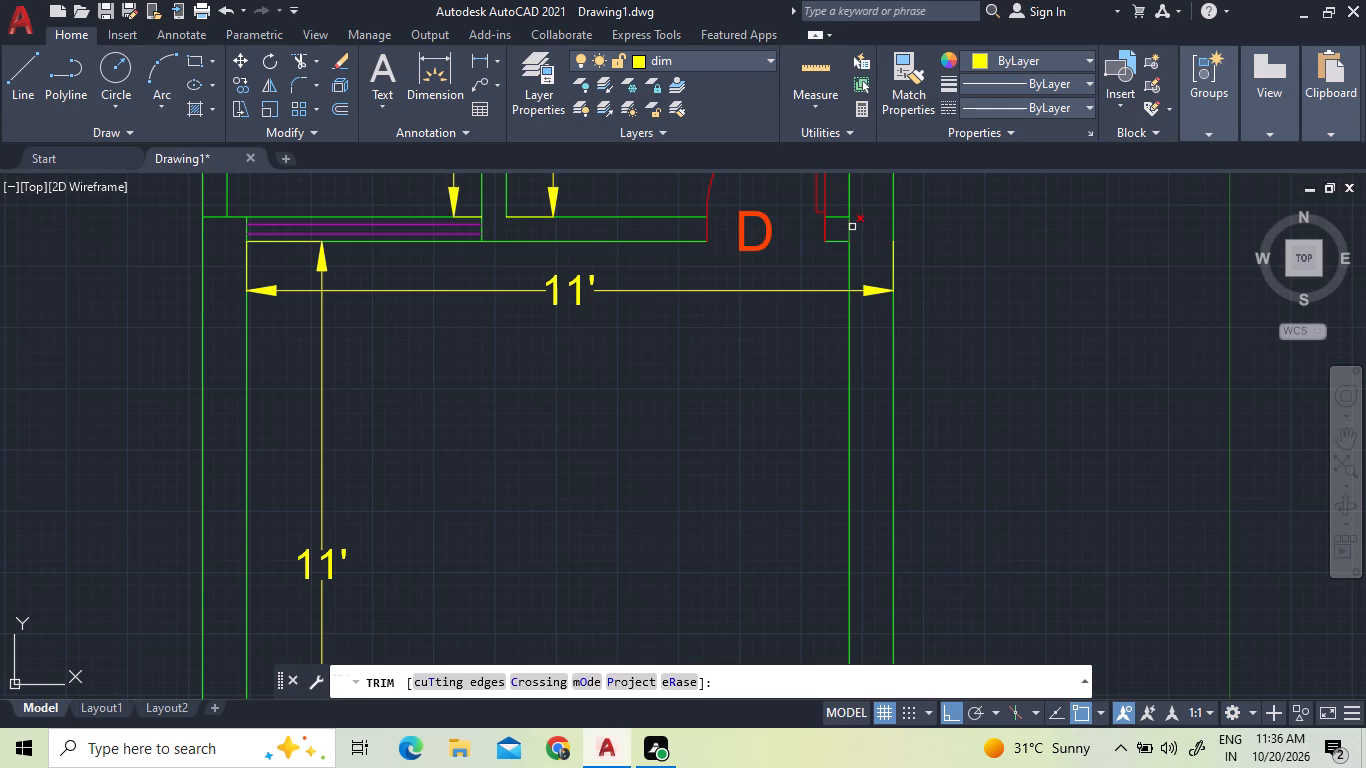
pyautogui.click(852, 226)
pyautogui.click(847, 225)
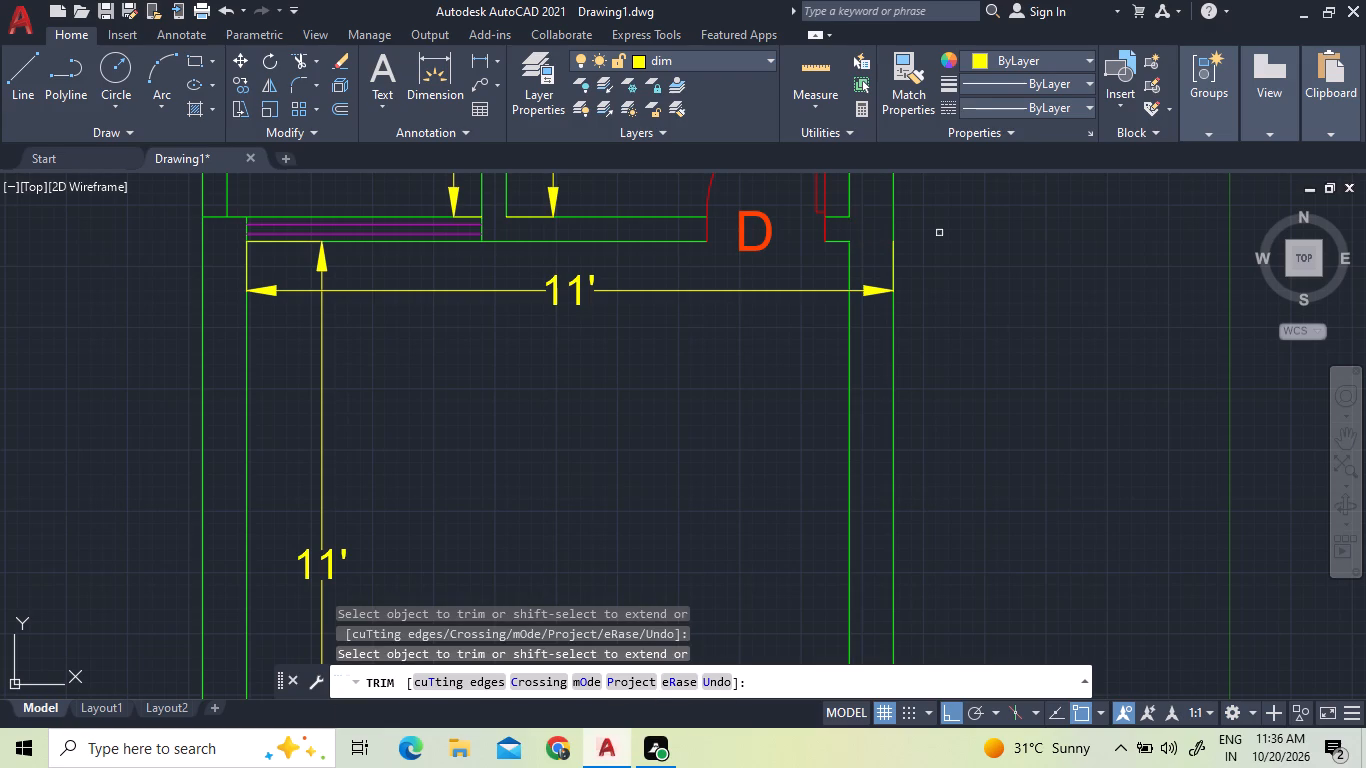
pyautogui.rightClick(1000, 231)
pyautogui.click(1025, 249)
# Trim the 9" inner wall's near face line between the two lines of the new 5" partition.
pyautogui.scroll(-1, 1025, 251)
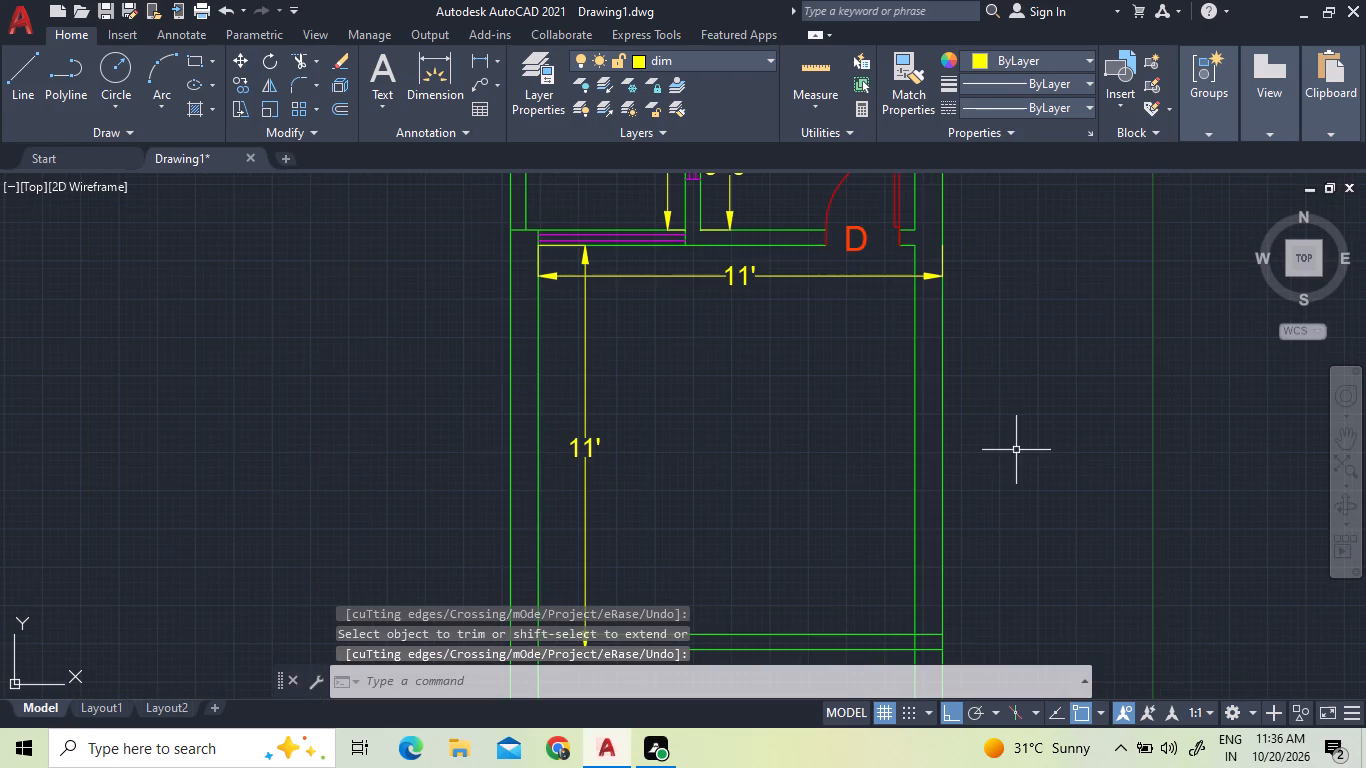
pyautogui.click(293, 57)
pyautogui.scroll(-3, 1230, 599)
pyautogui.scroll(4, 1093, 574)
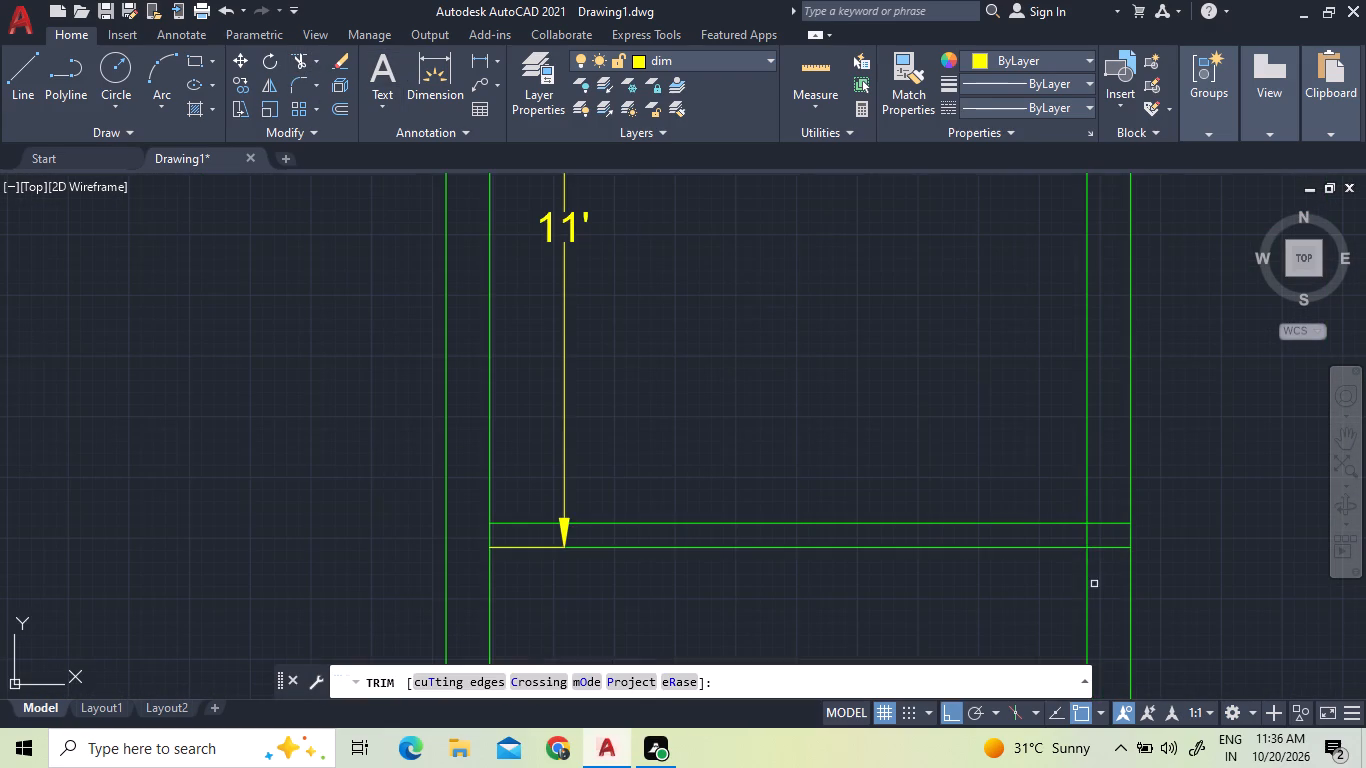
pyautogui.click(1091, 535)
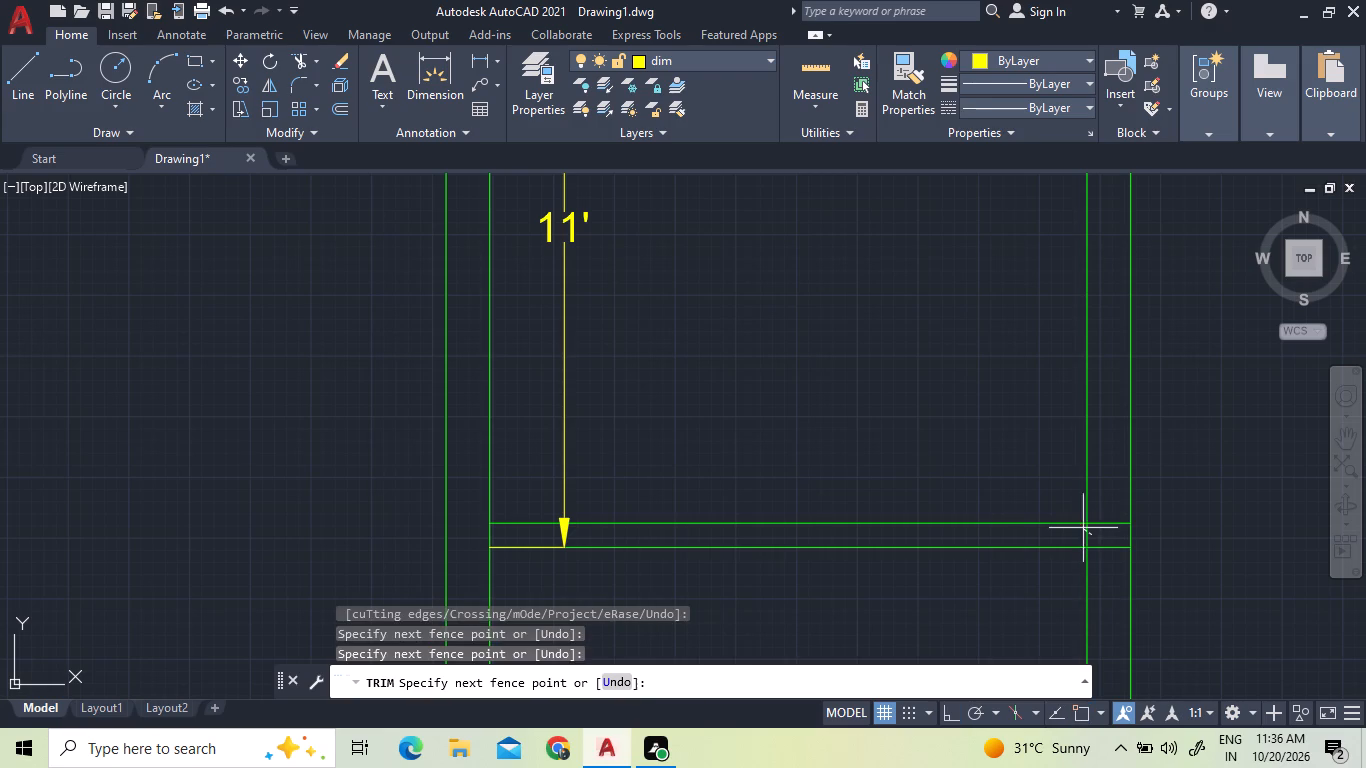
pyautogui.click(1080, 528)
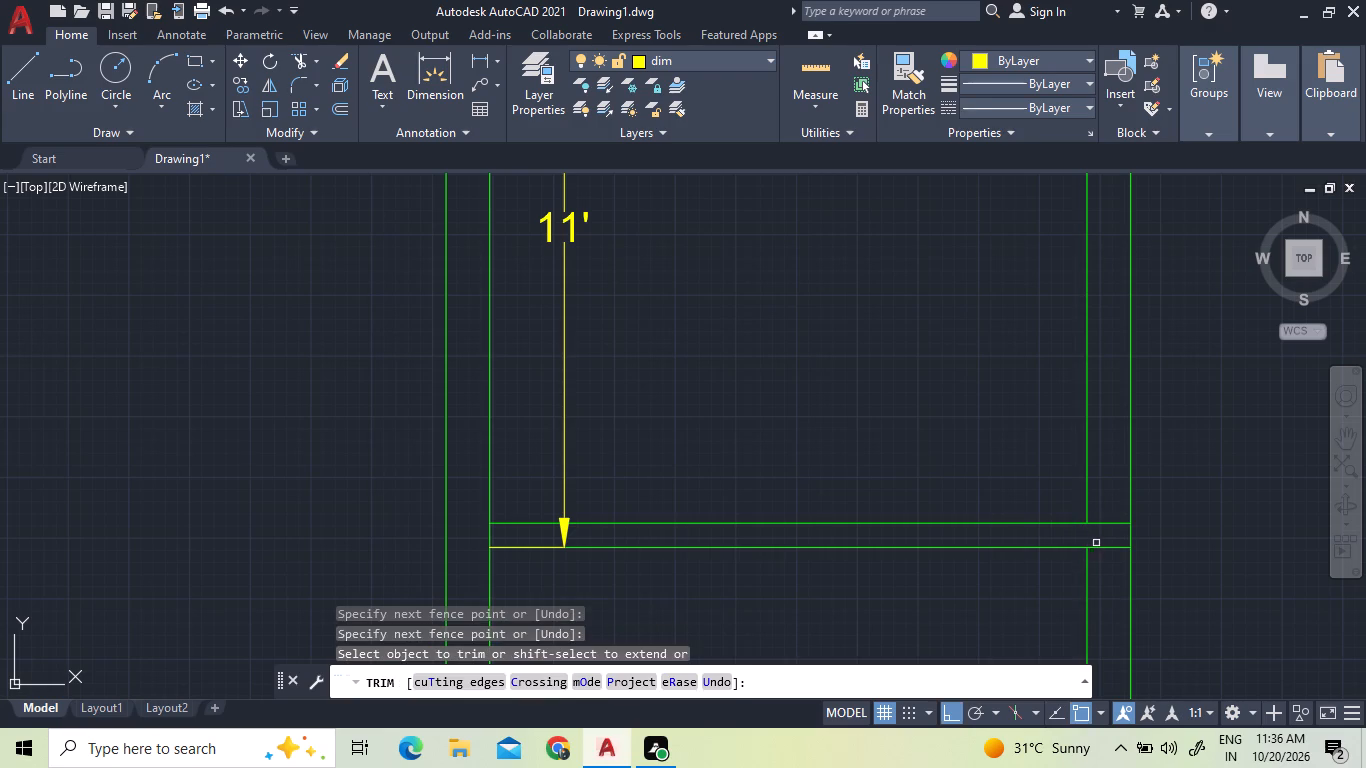
pyautogui.scroll(-2, 1157, 495)
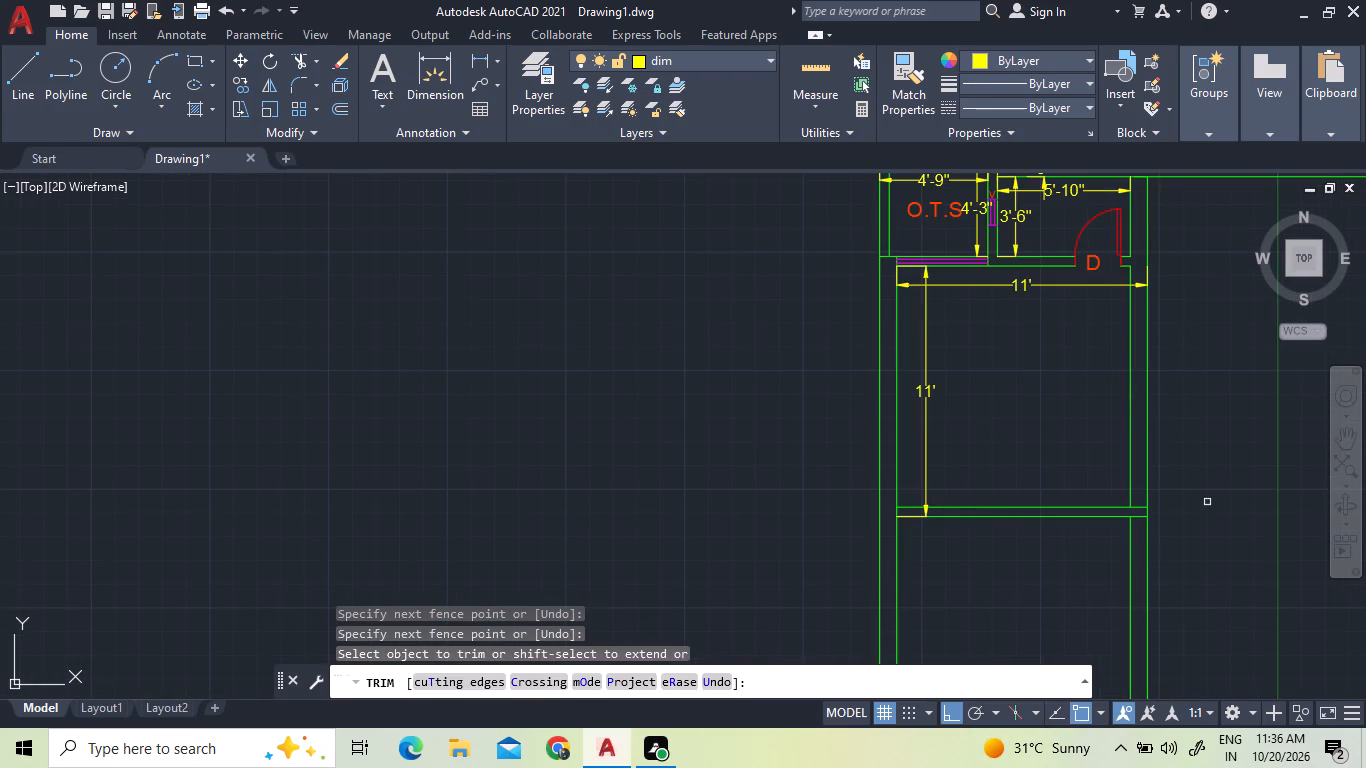
pyautogui.rightClick(1186, 465)
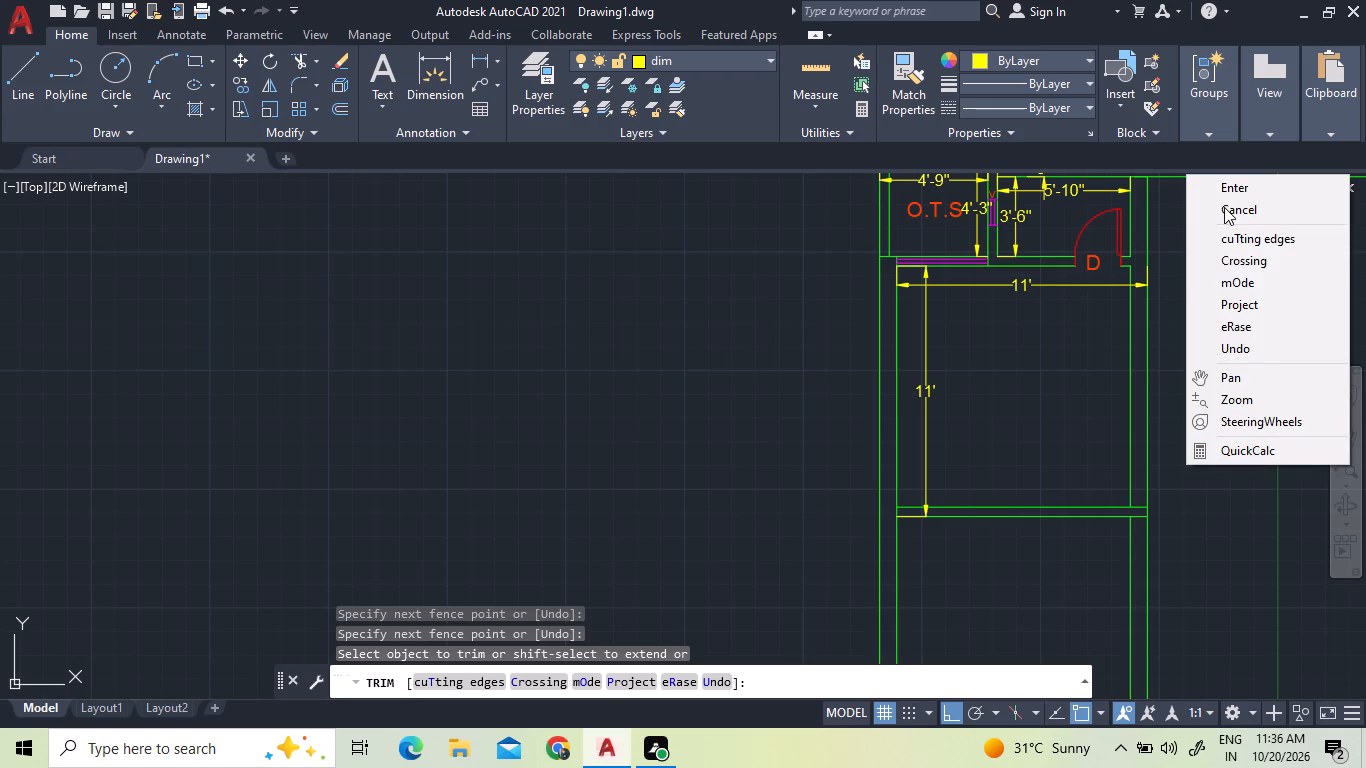
# Insert the Door - Imperial block in the empty space beside the 11' by 11' room.
pyautogui.click(1224, 207)
pyautogui.moveTo(1213, 293); pyautogui.dragTo(927, 255, button='middle')
pyautogui.scroll(2, 908, 410)
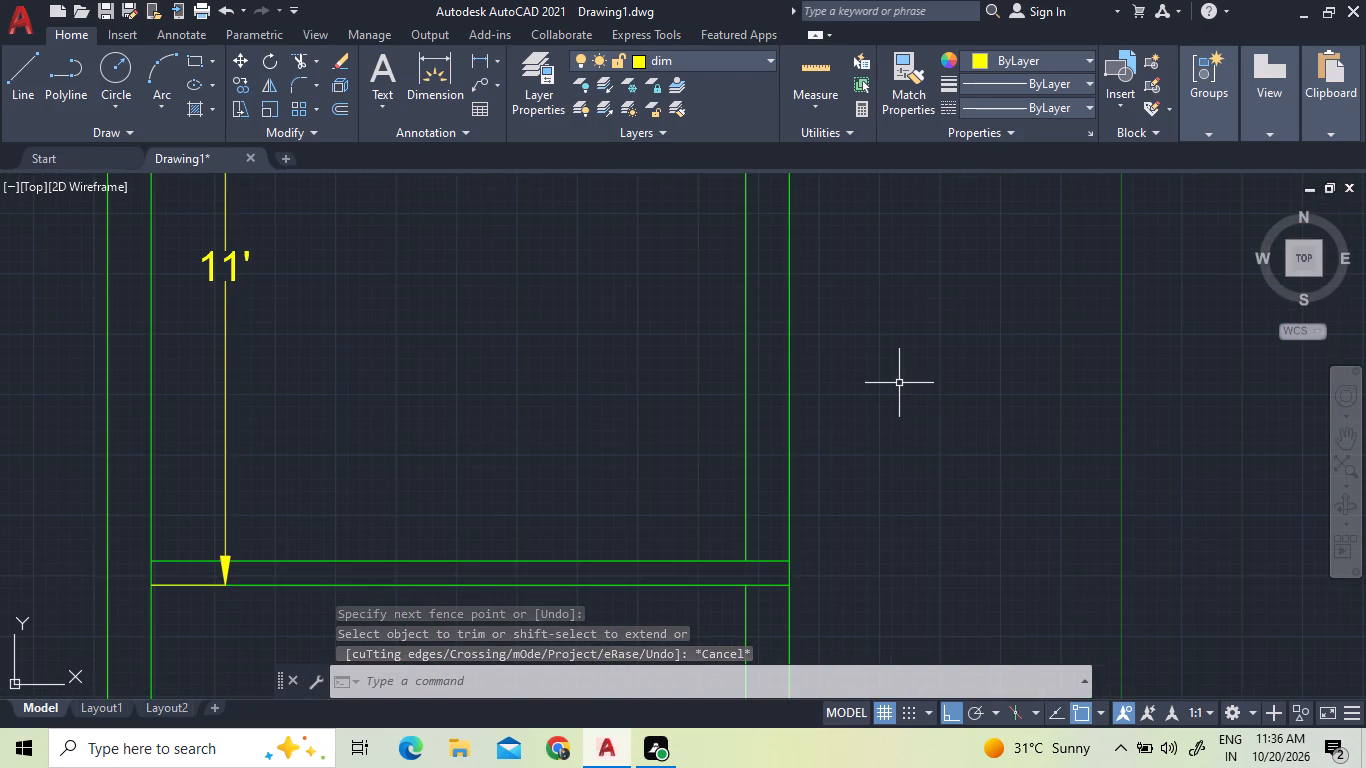
pyautogui.write('TP')
pyautogui.press('Return')
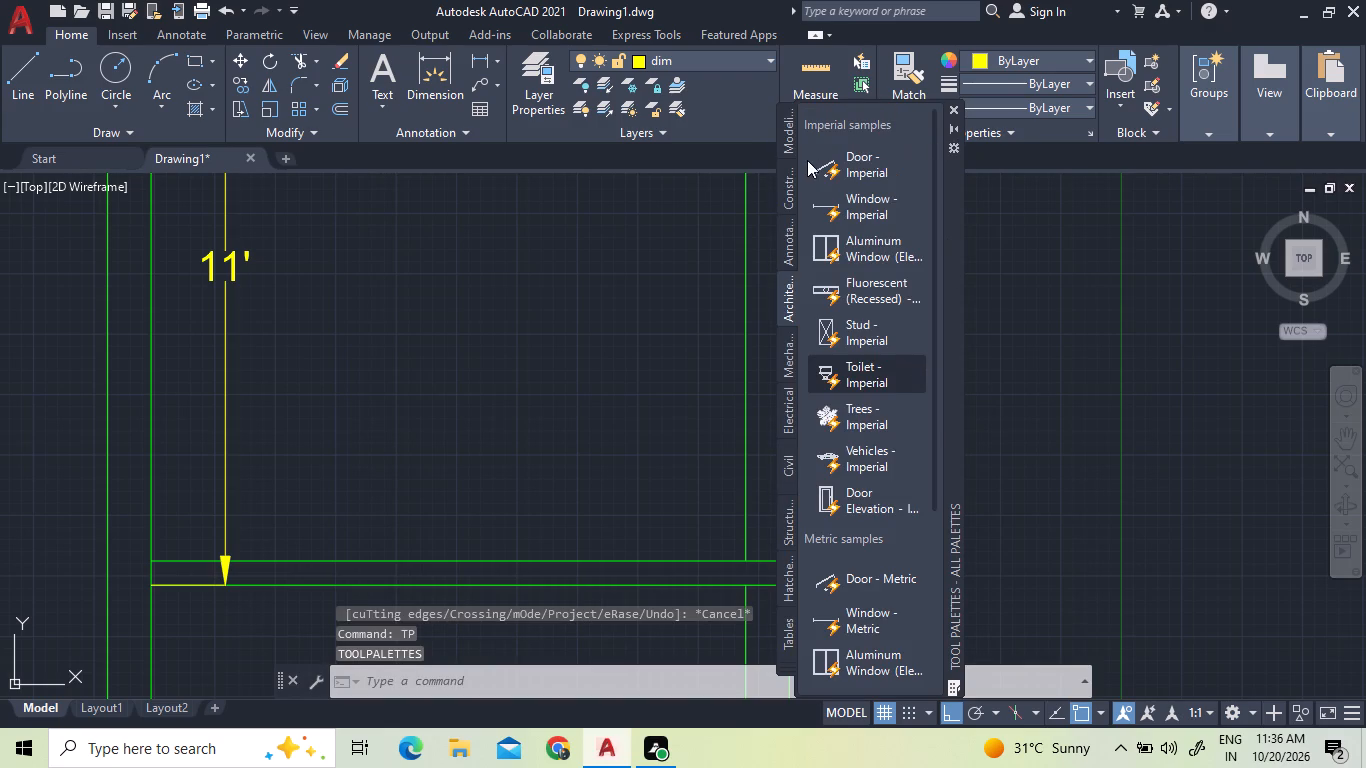
pyautogui.moveTo(835, 155); pyautogui.dragTo(565, 328)
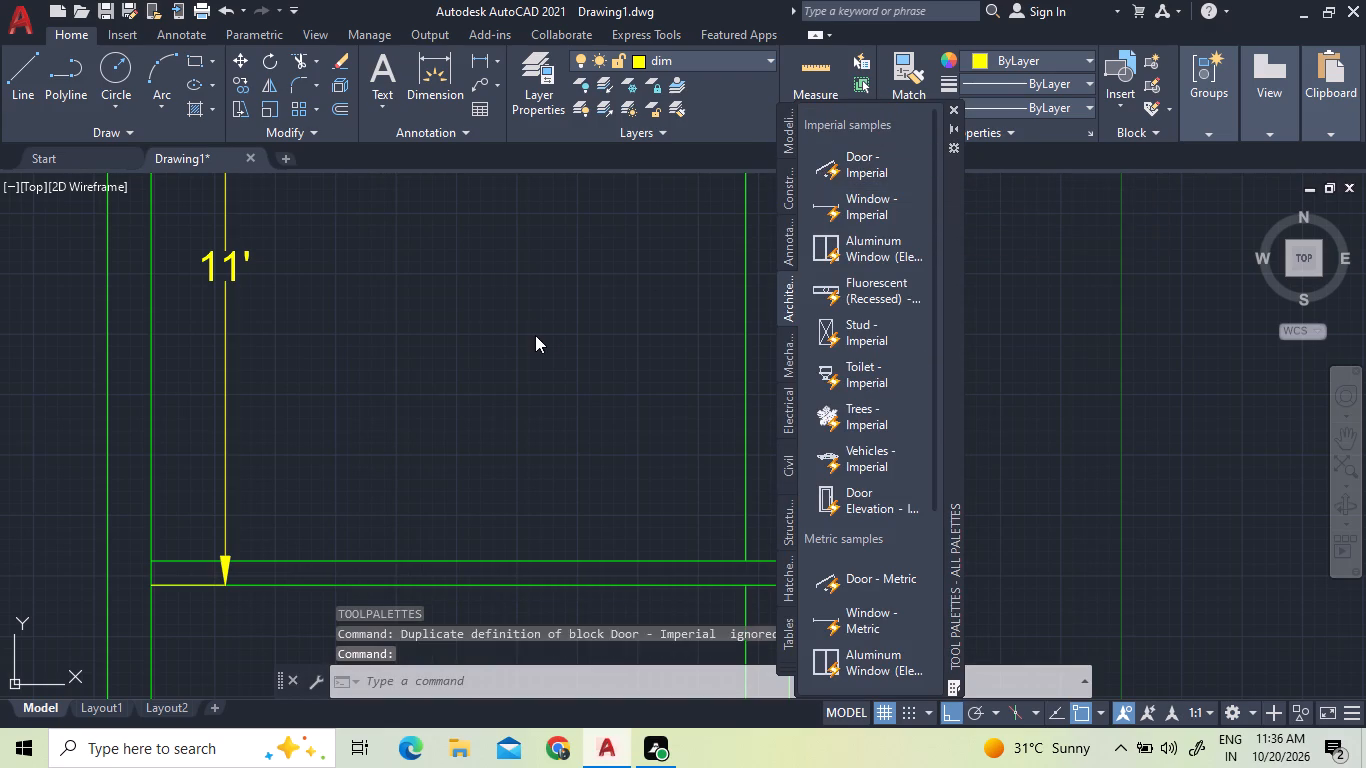
pyautogui.click(957, 106)
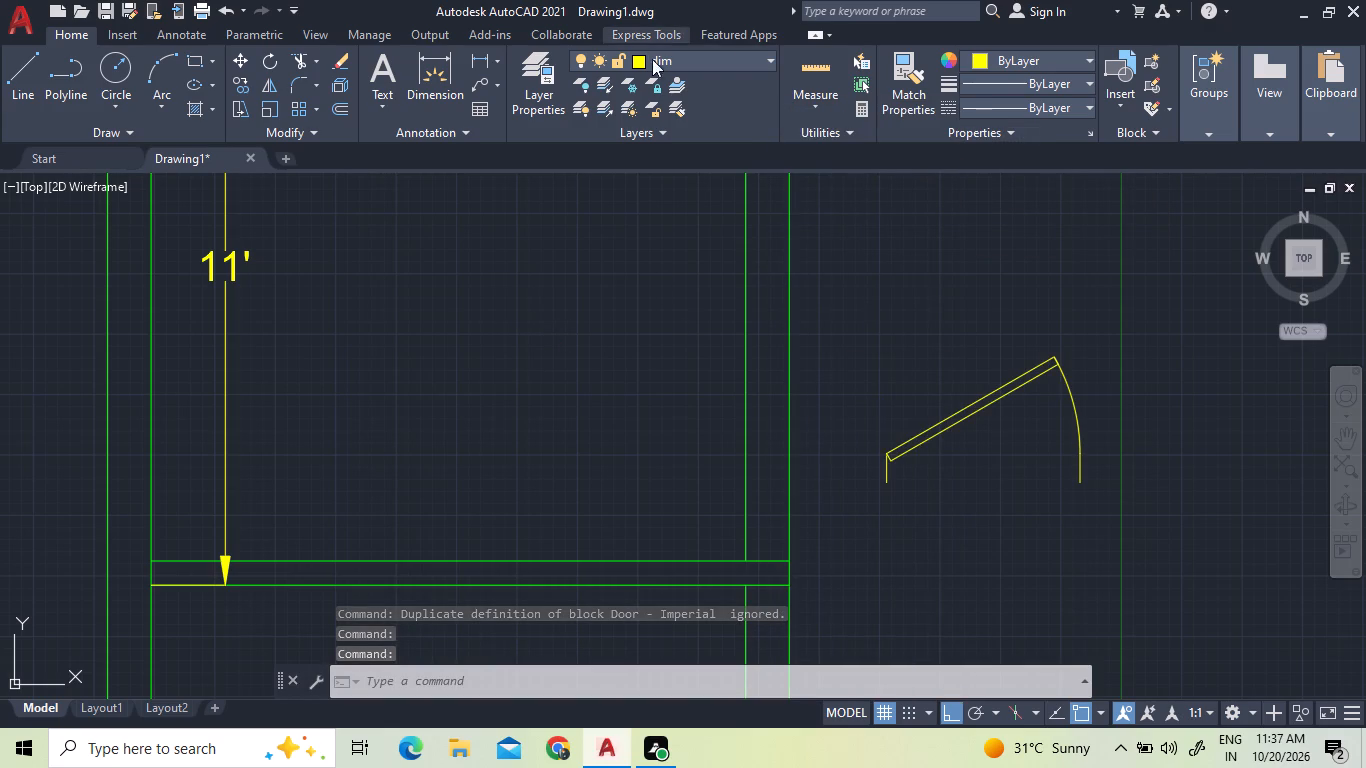
# Make the door layer current and assign the newly inserted door block to the door layer.
pyautogui.click(659, 52)
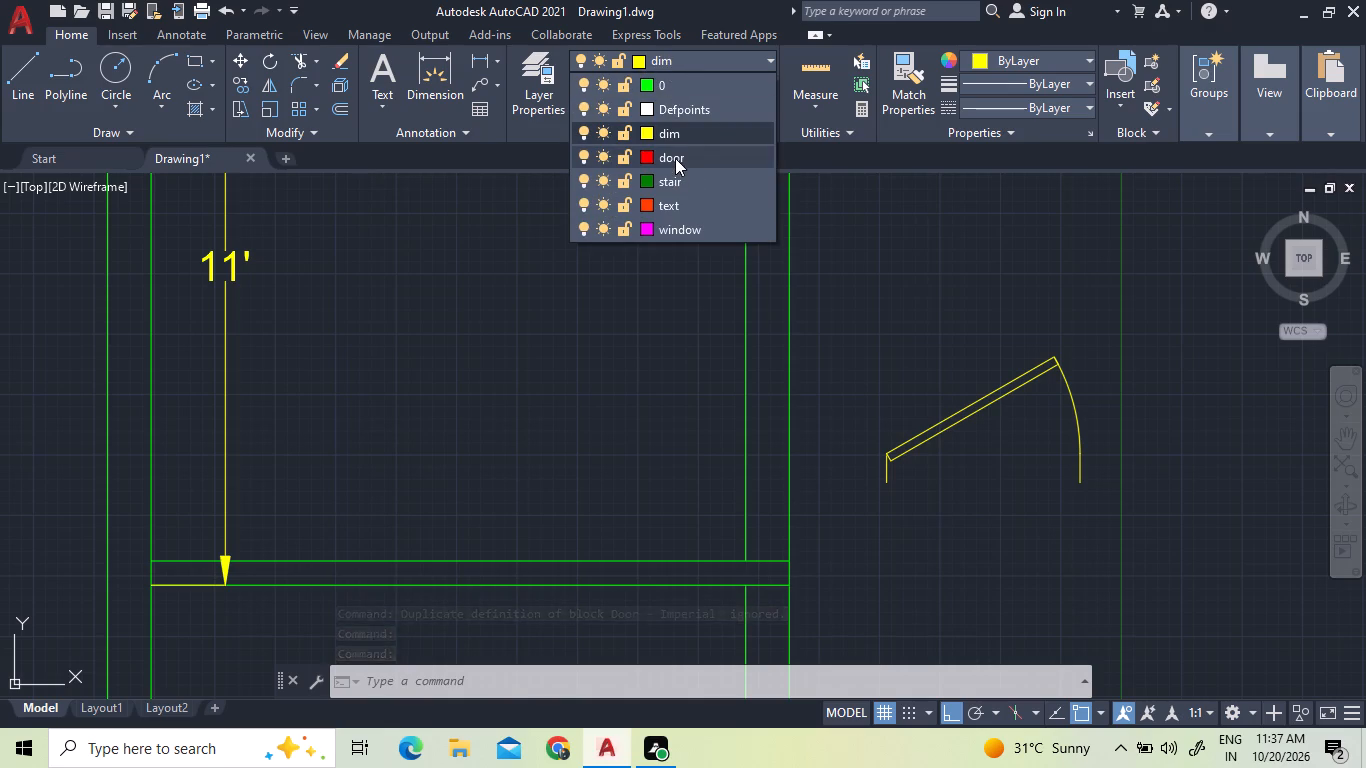
pyautogui.click(676, 158)
pyautogui.click(982, 367)
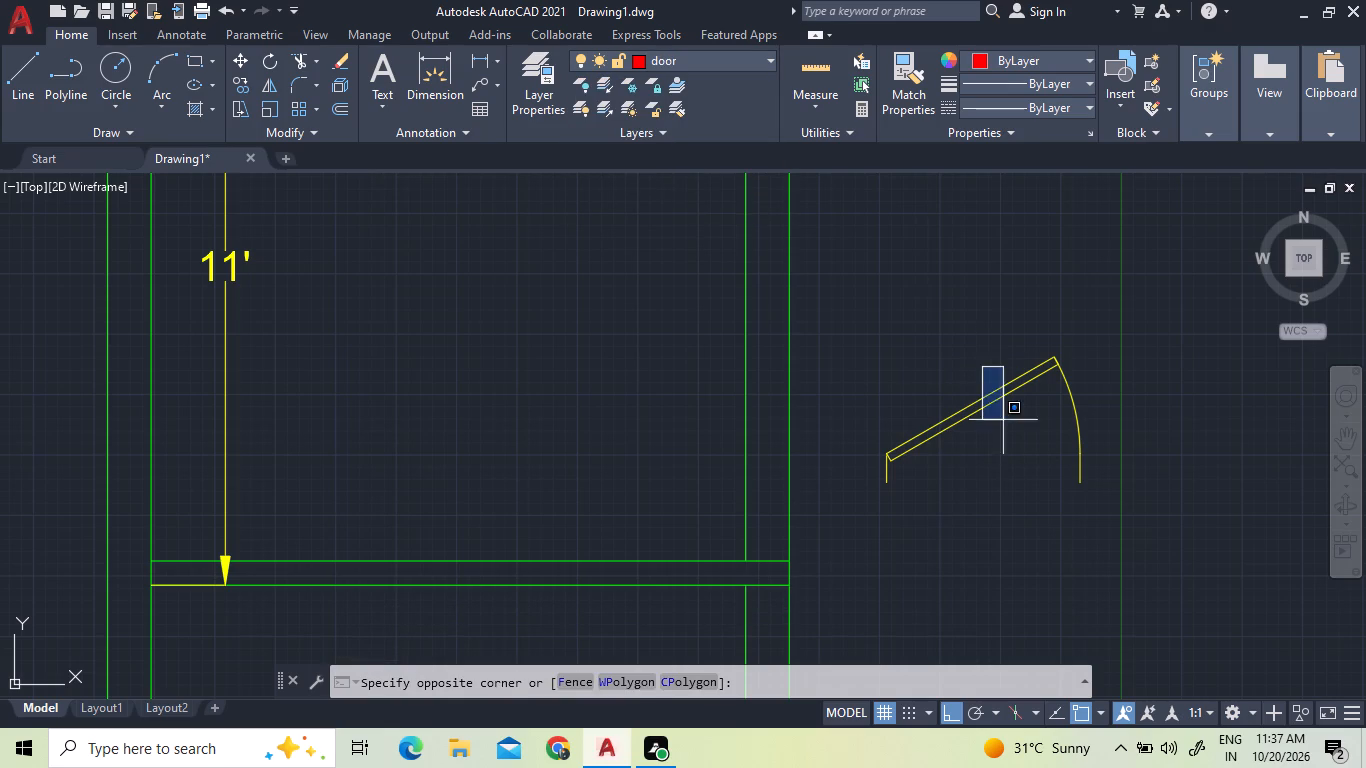
pyautogui.click(1003, 420)
pyautogui.moveTo(1007, 422); pyautogui.dragTo(1006, 386)
pyautogui.click(982, 308)
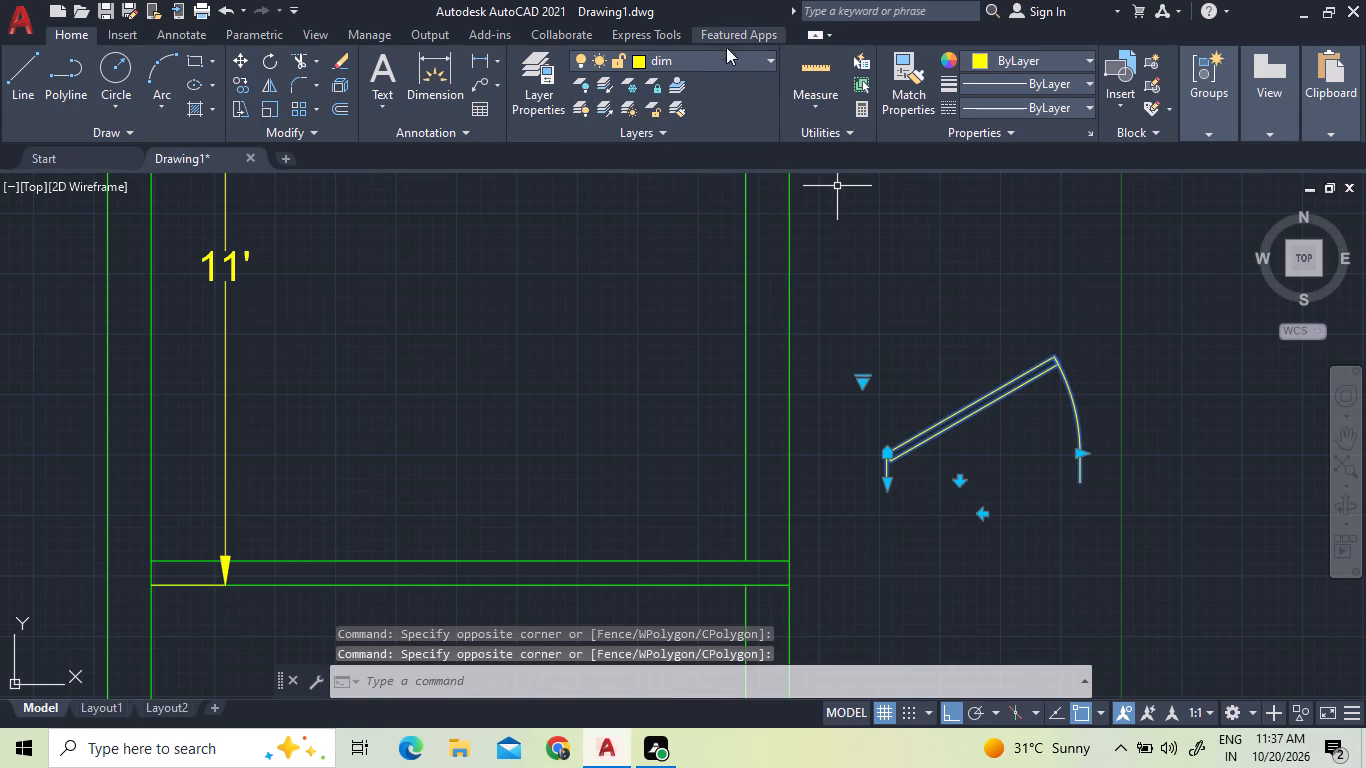
pyautogui.click(733, 65)
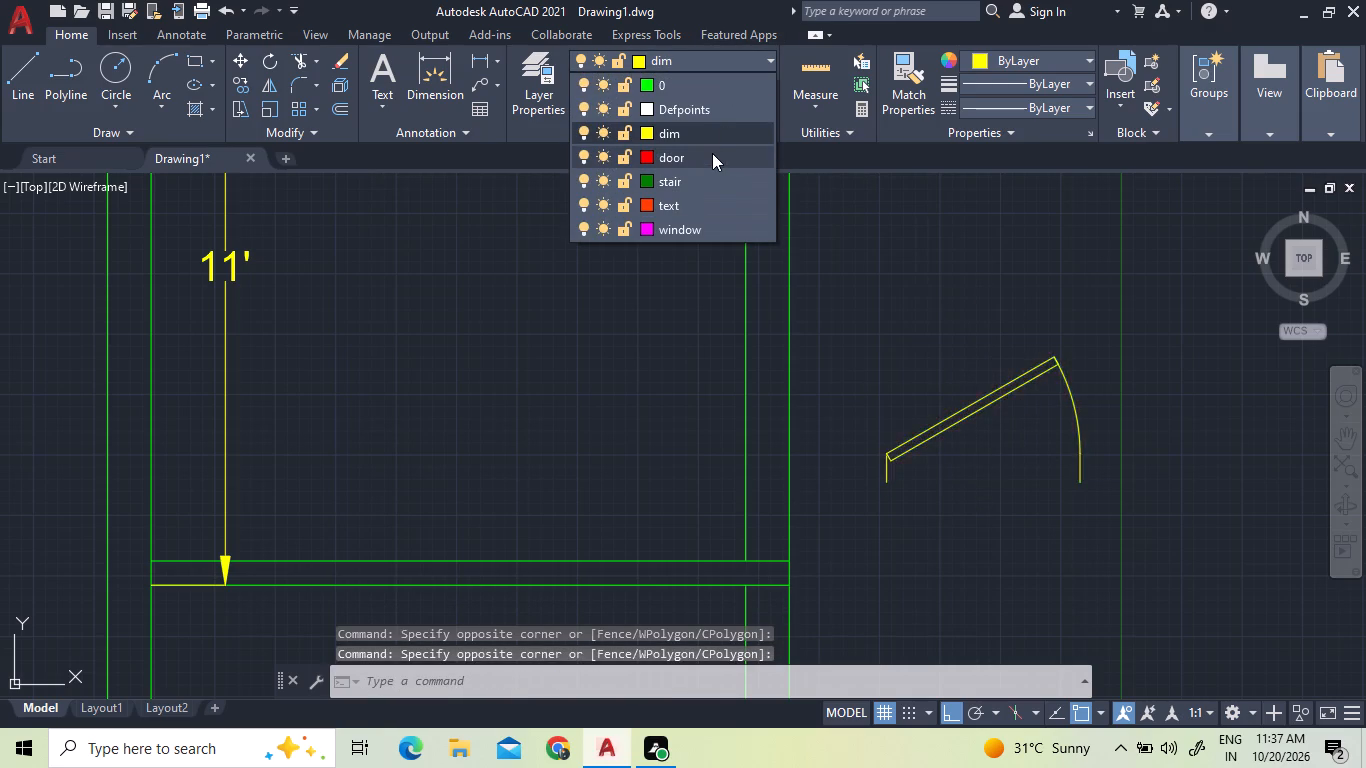
pyautogui.click(712, 153)
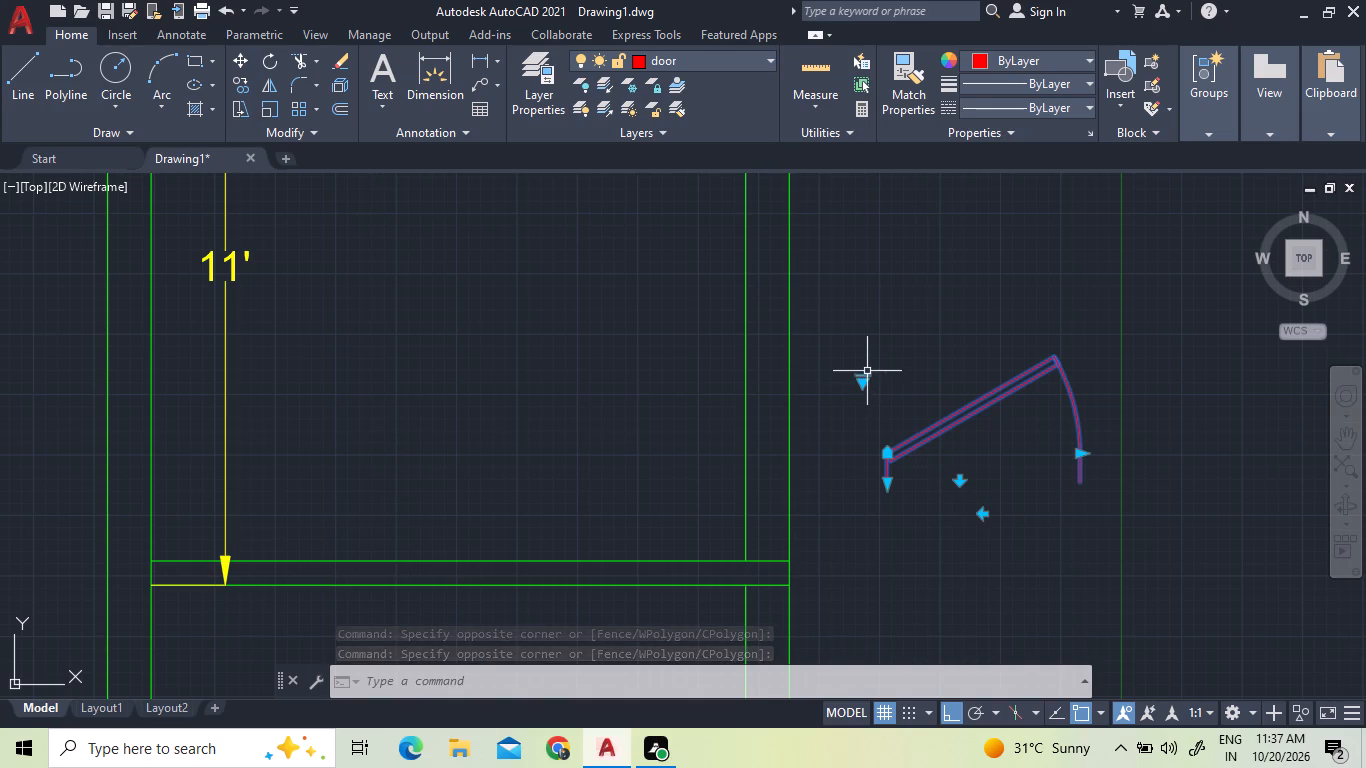
# Set the new door block to Open 90º and rotate it 90° counterclockwise about its lower jamb corner.
pyautogui.click(867, 380)
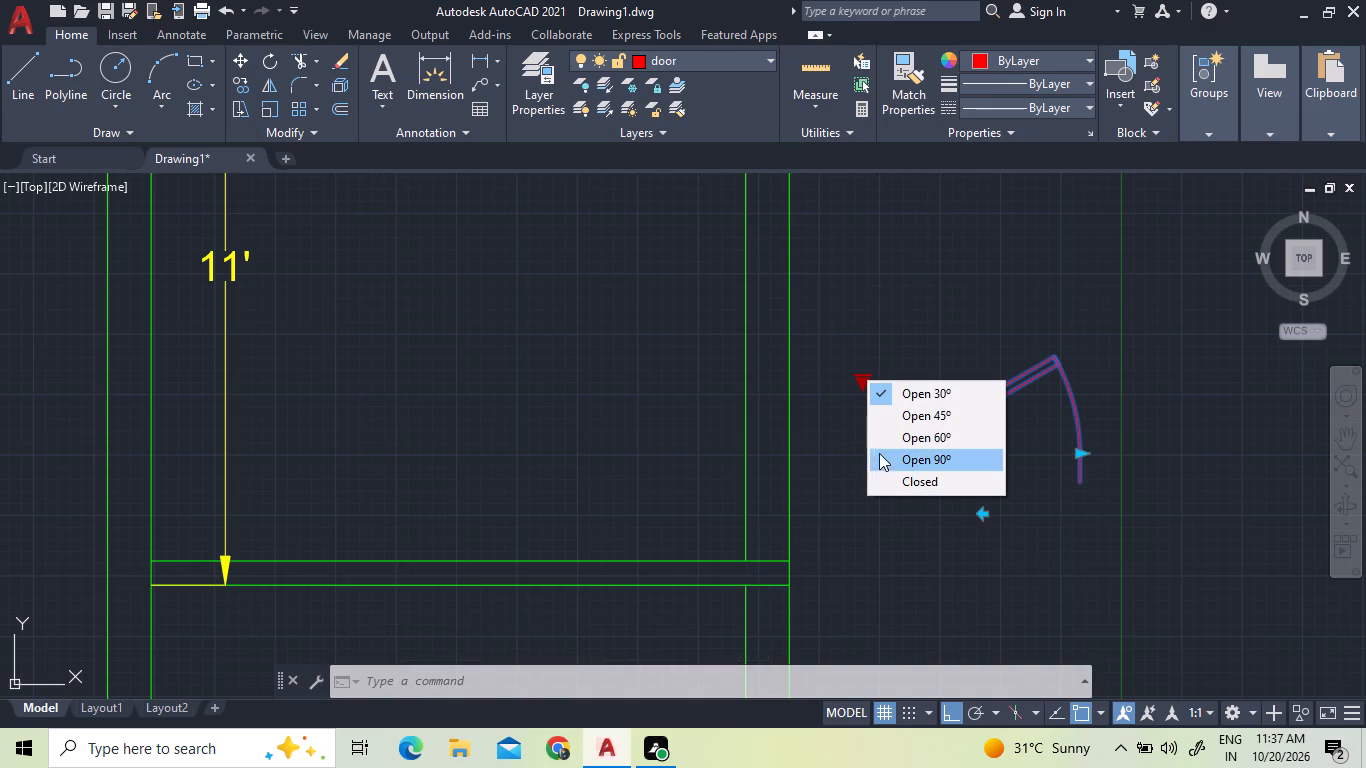
pyautogui.click(884, 452)
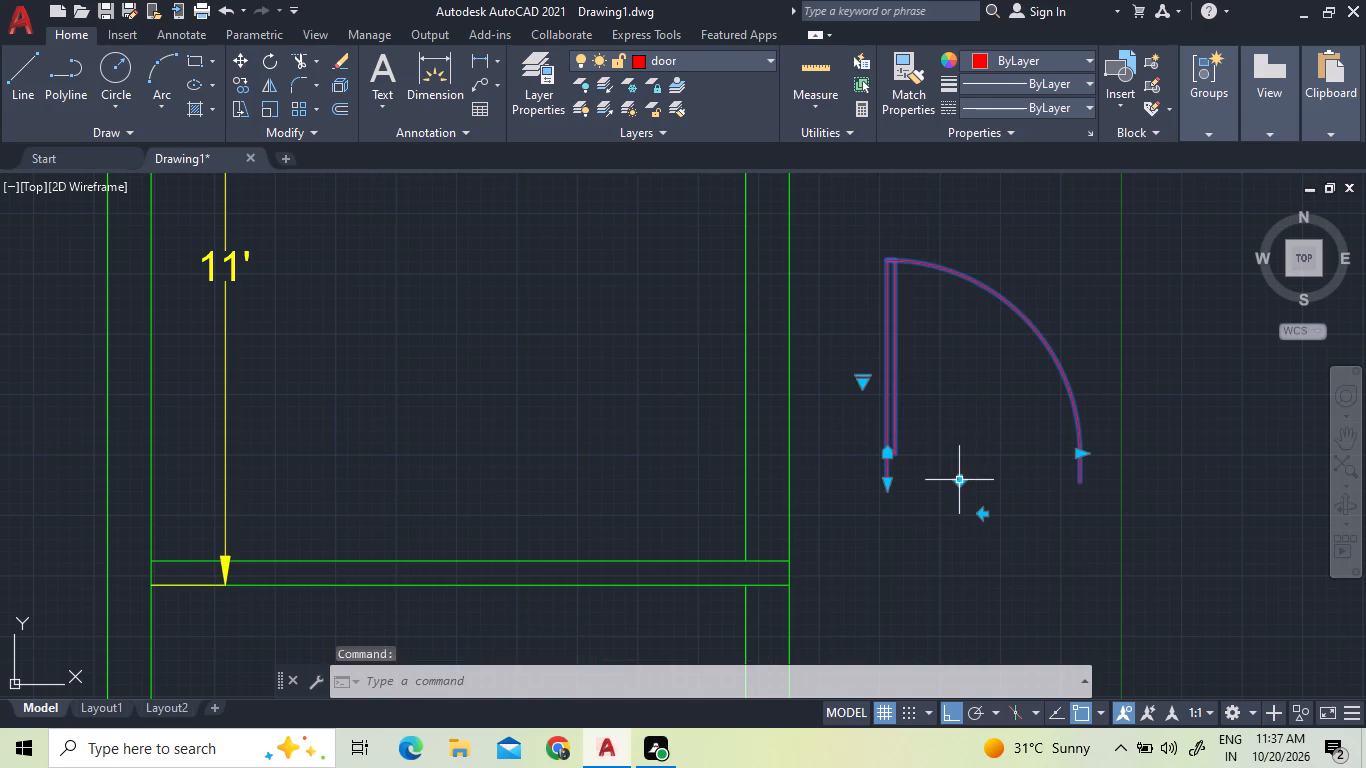
pyautogui.rightClick(960, 442)
pyautogui.click(979, 445)
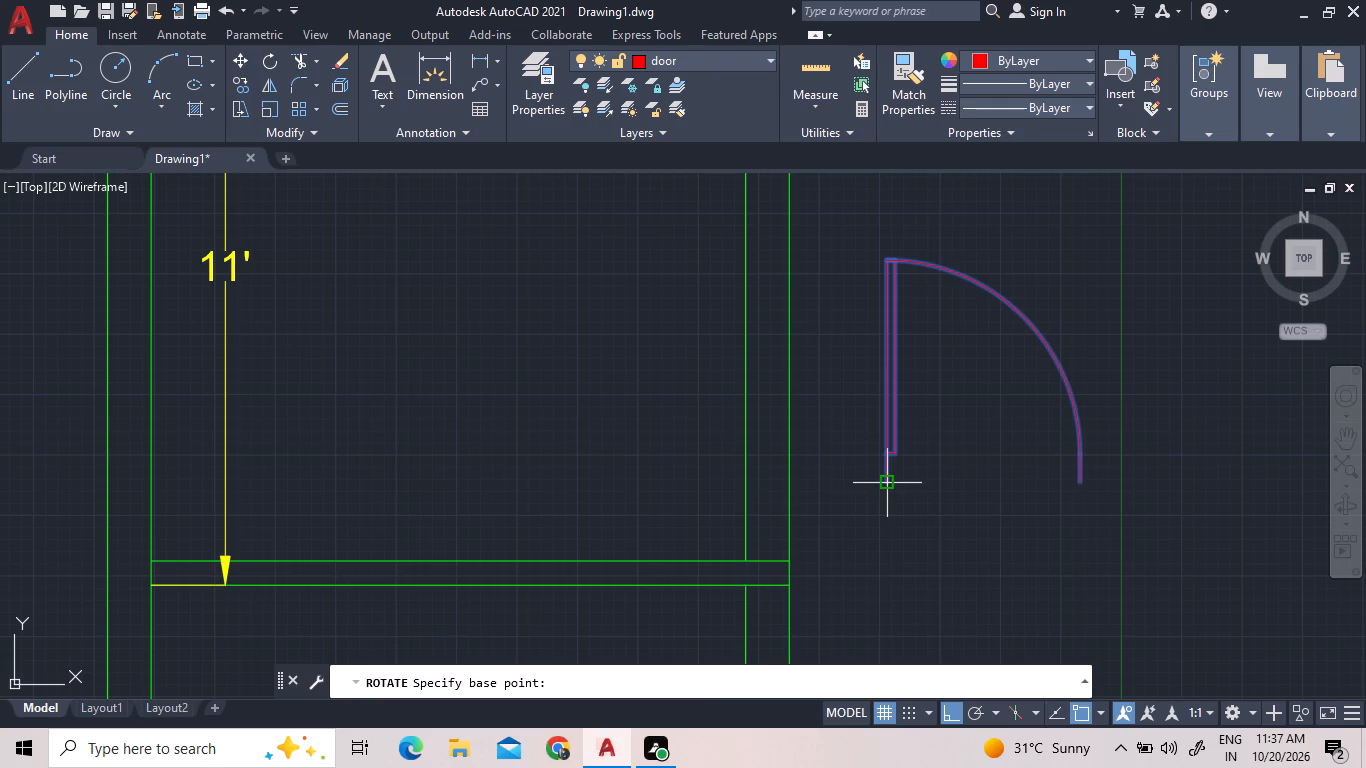
pyautogui.click(885, 477)
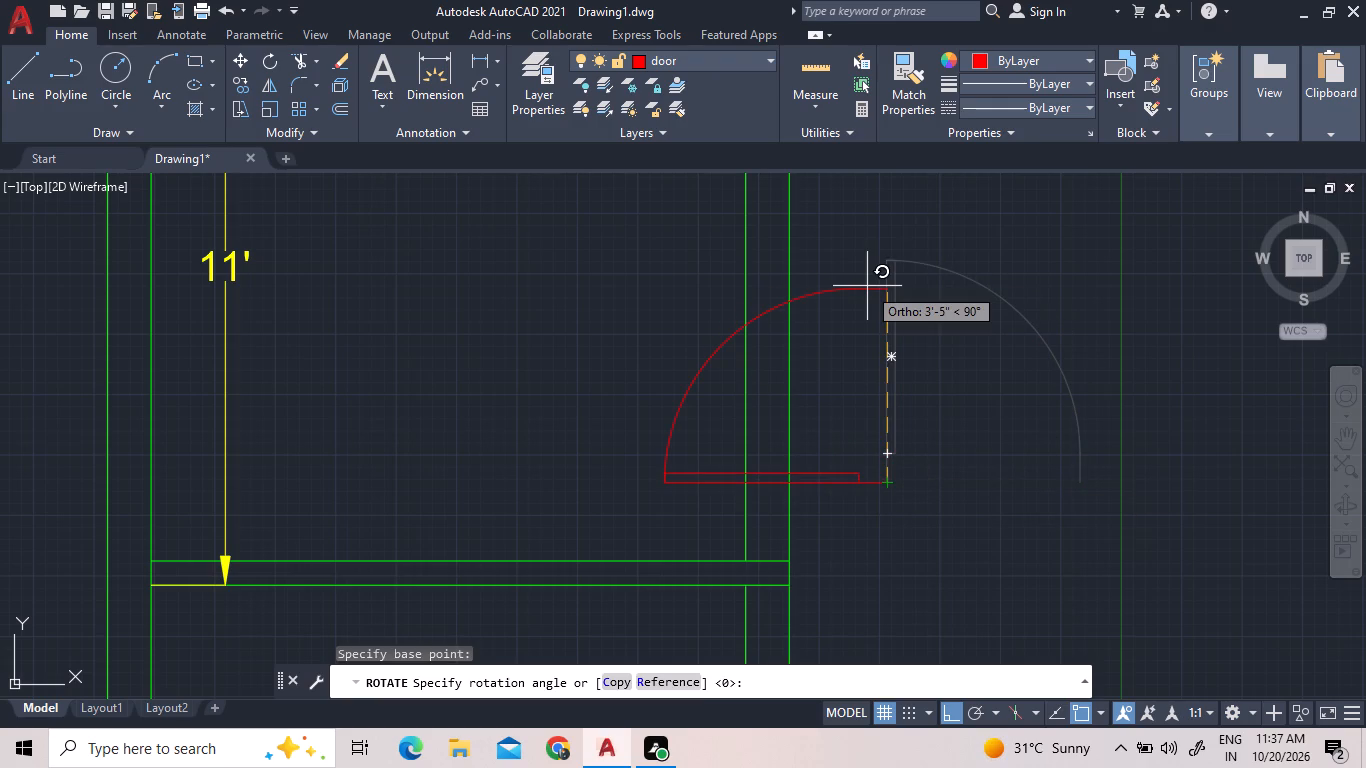
pyautogui.click(867, 286)
# Move the door by its lower jamb end to where the bottom partition's upper line meets the 9" inner wall's far face.
pyautogui.click(892, 498)
pyautogui.click(827, 389)
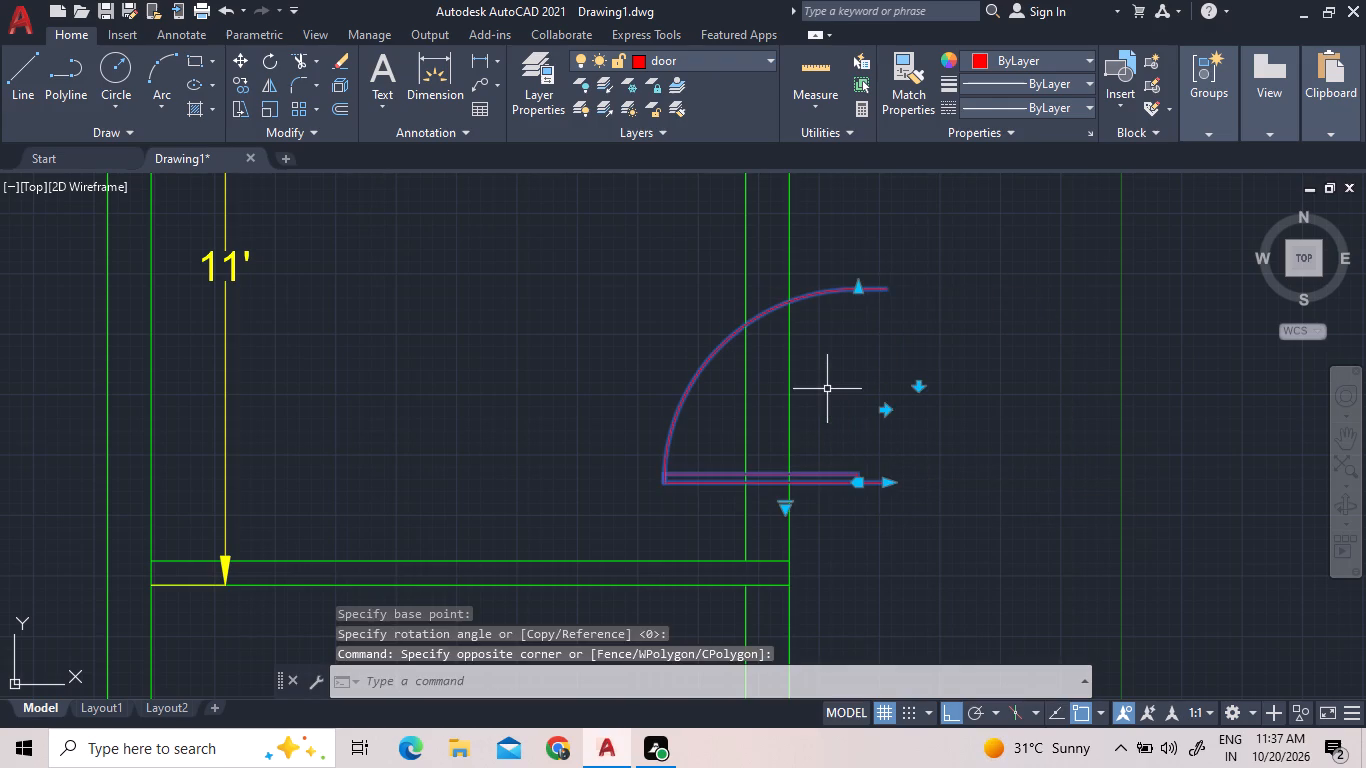
pyautogui.rightClick(827, 389)
pyautogui.click(860, 387)
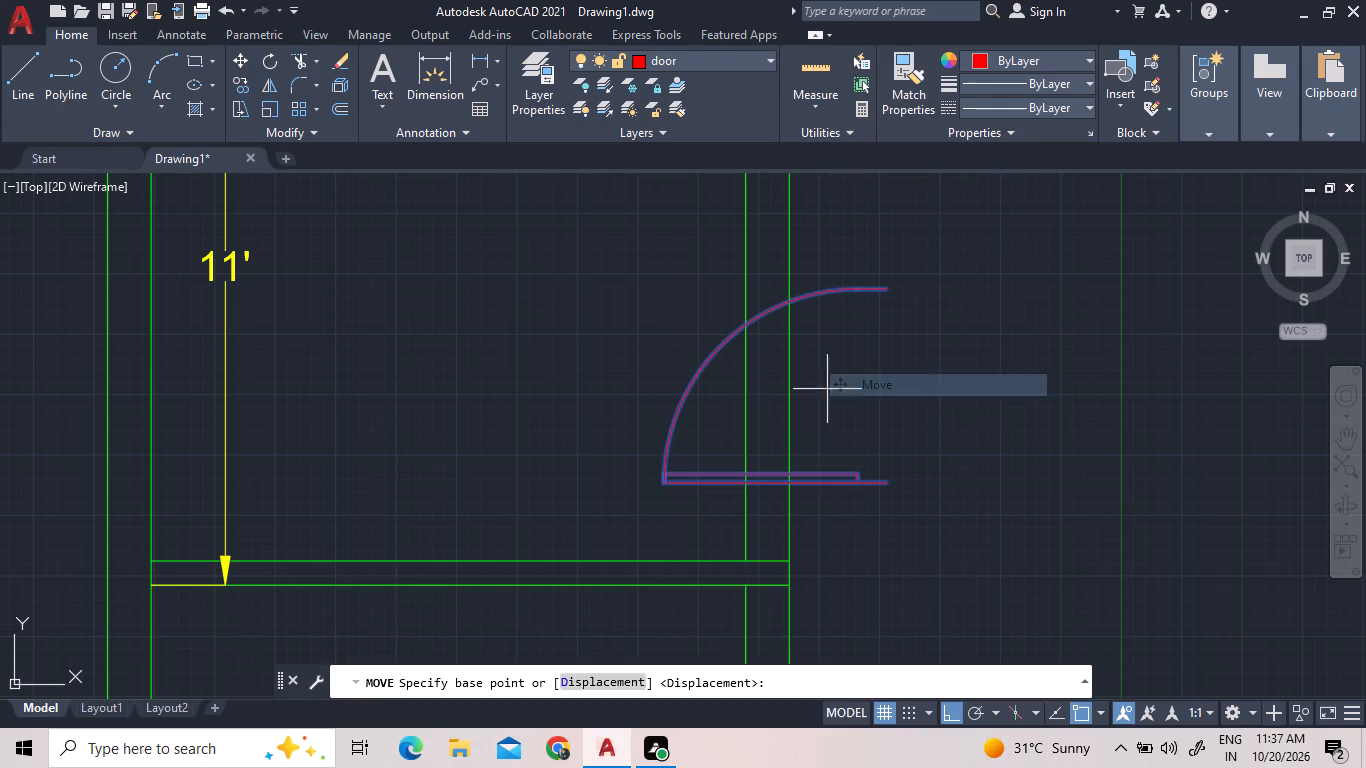
pyautogui.click(889, 480)
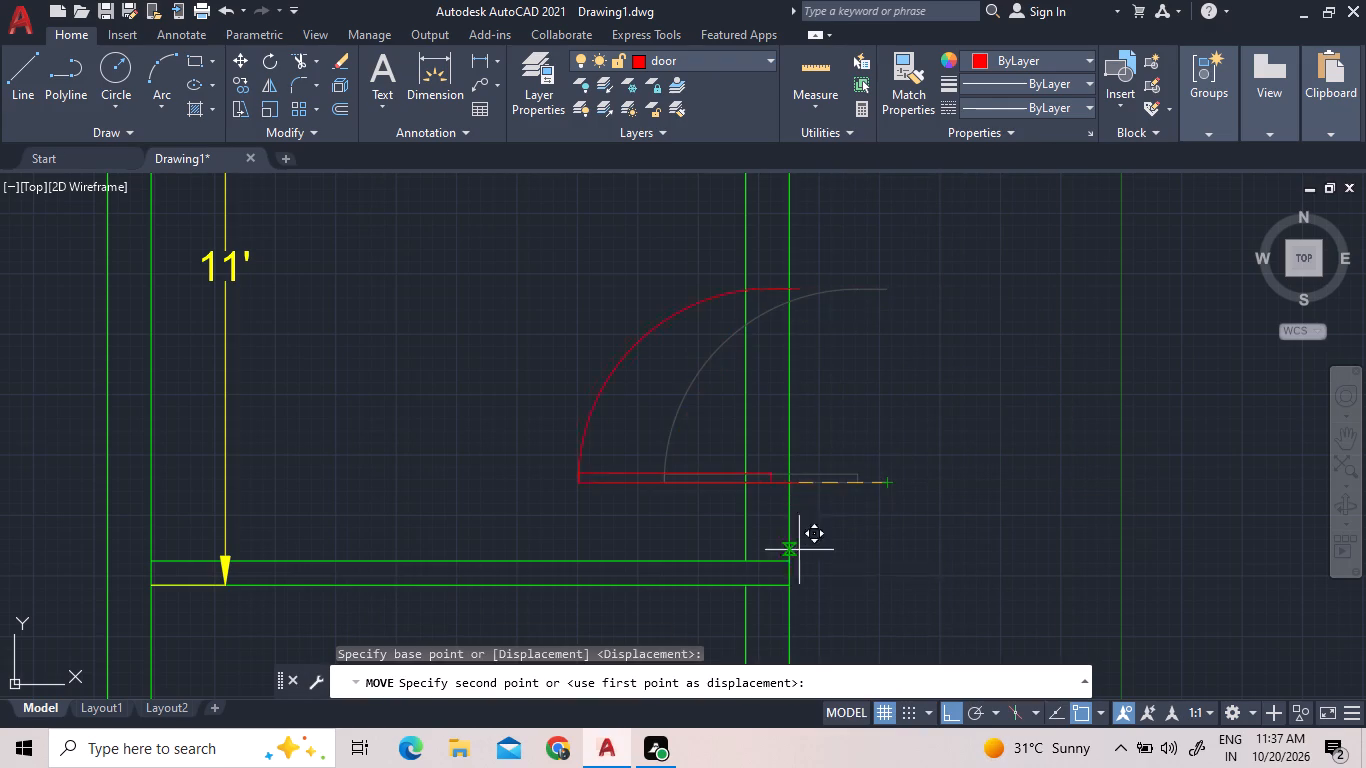
pyautogui.scroll(3, 768, 564)
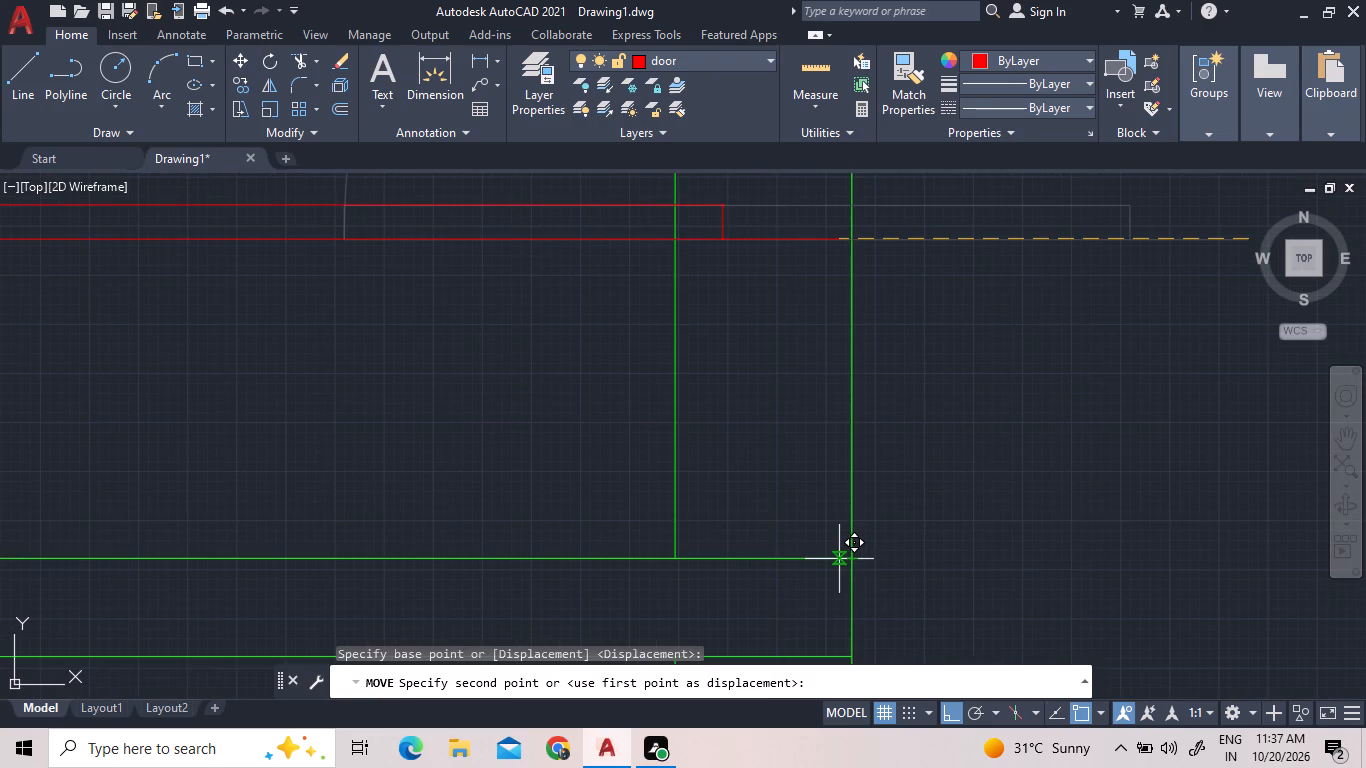
pyautogui.click(856, 559)
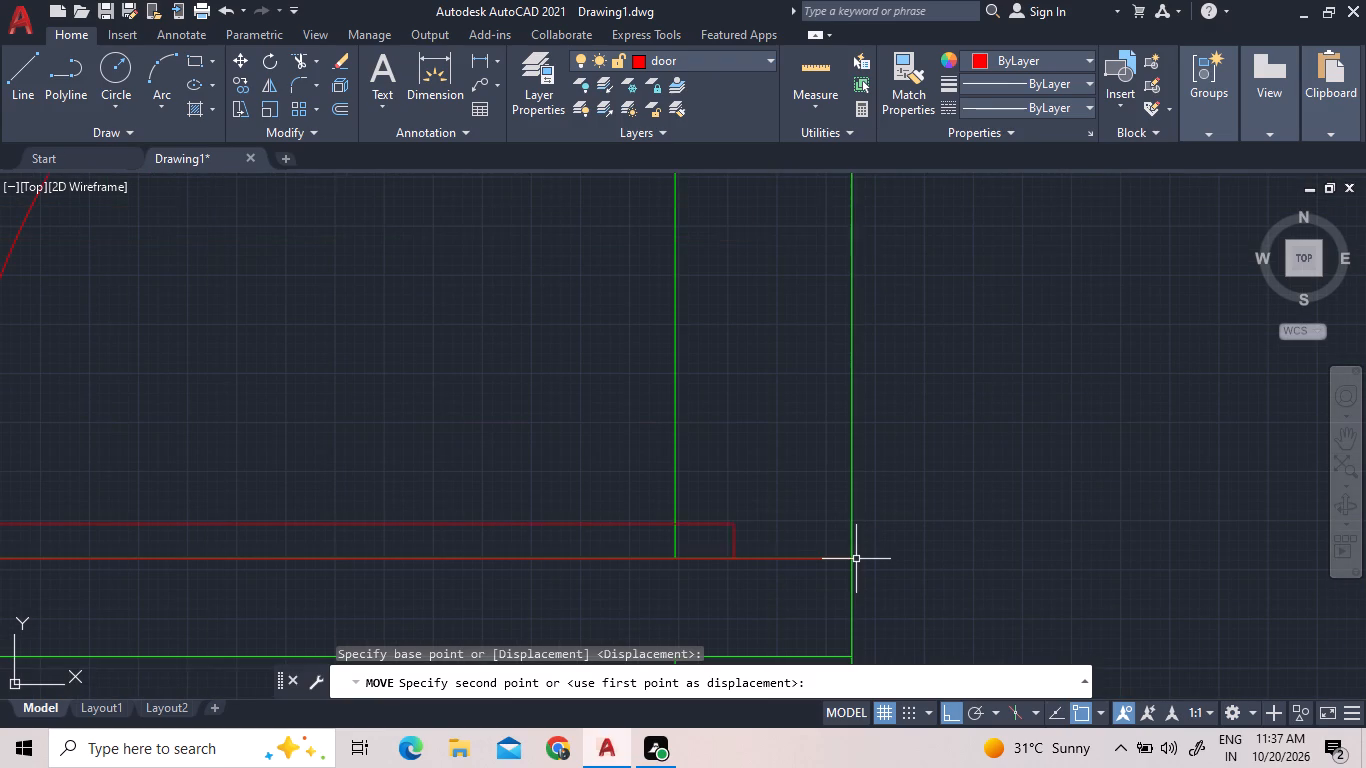
pyautogui.scroll(-3, 822, 593)
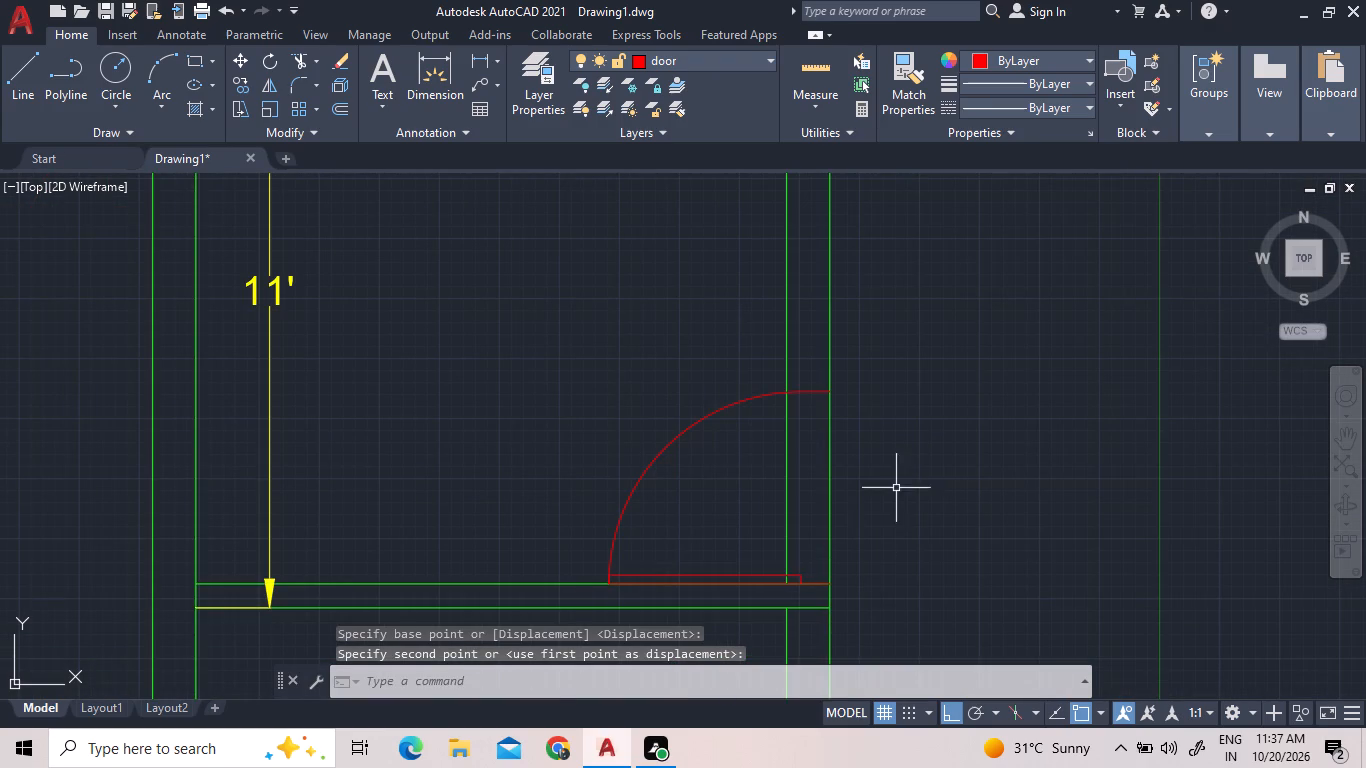
# Check the distances around the new door and wall corner with Quick measure.
pyautogui.click(747, 400)
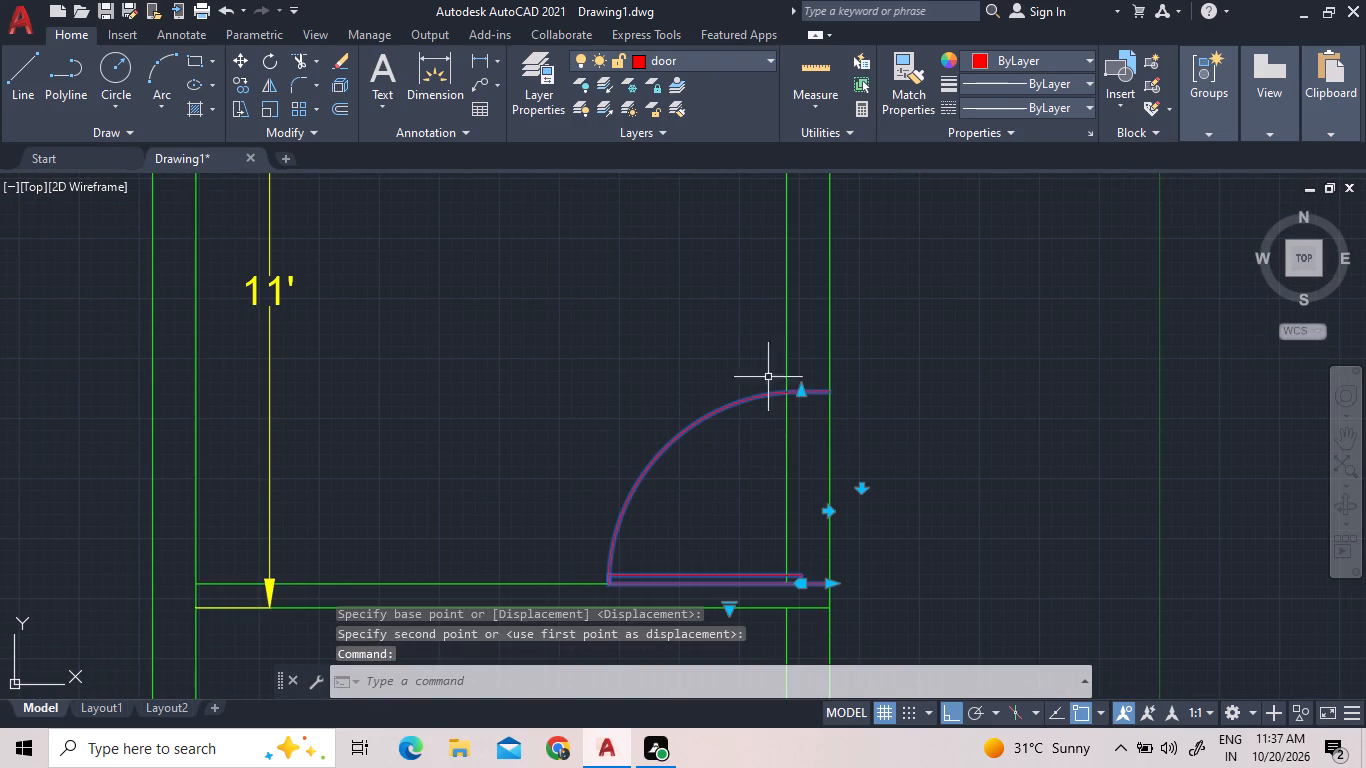
pyautogui.click(828, 67)
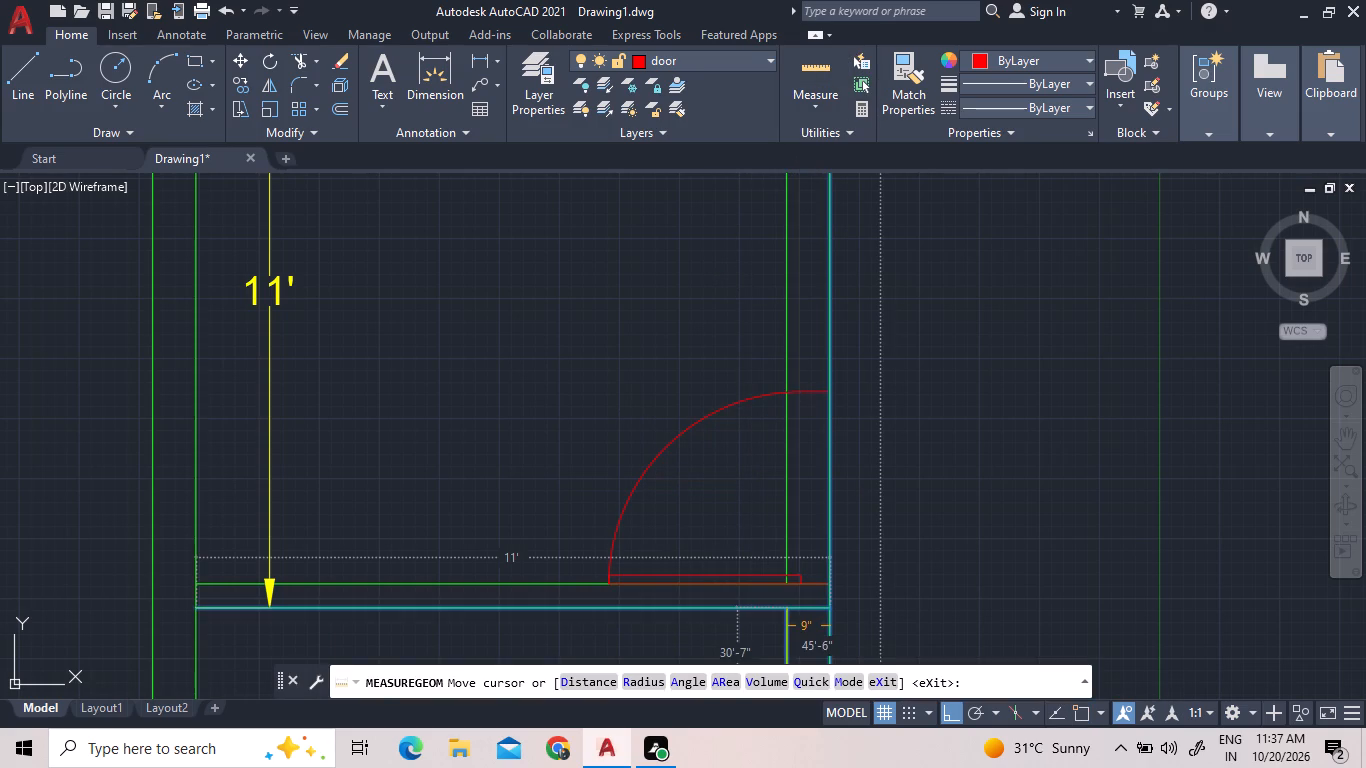
pyautogui.press('Escape')
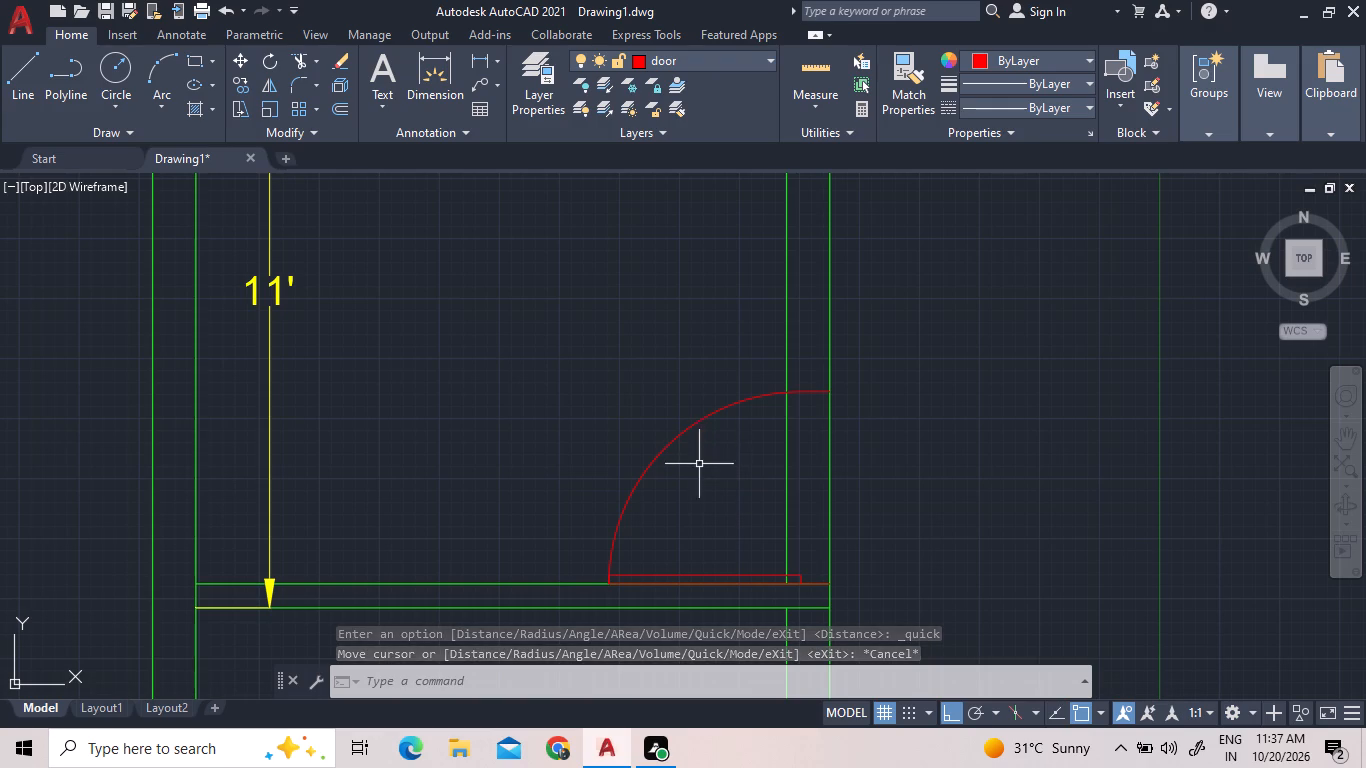
# Trim both 9" inner wall lines across the new door opening, including the leftover stub at the door leaf.
pyautogui.click(294, 63)
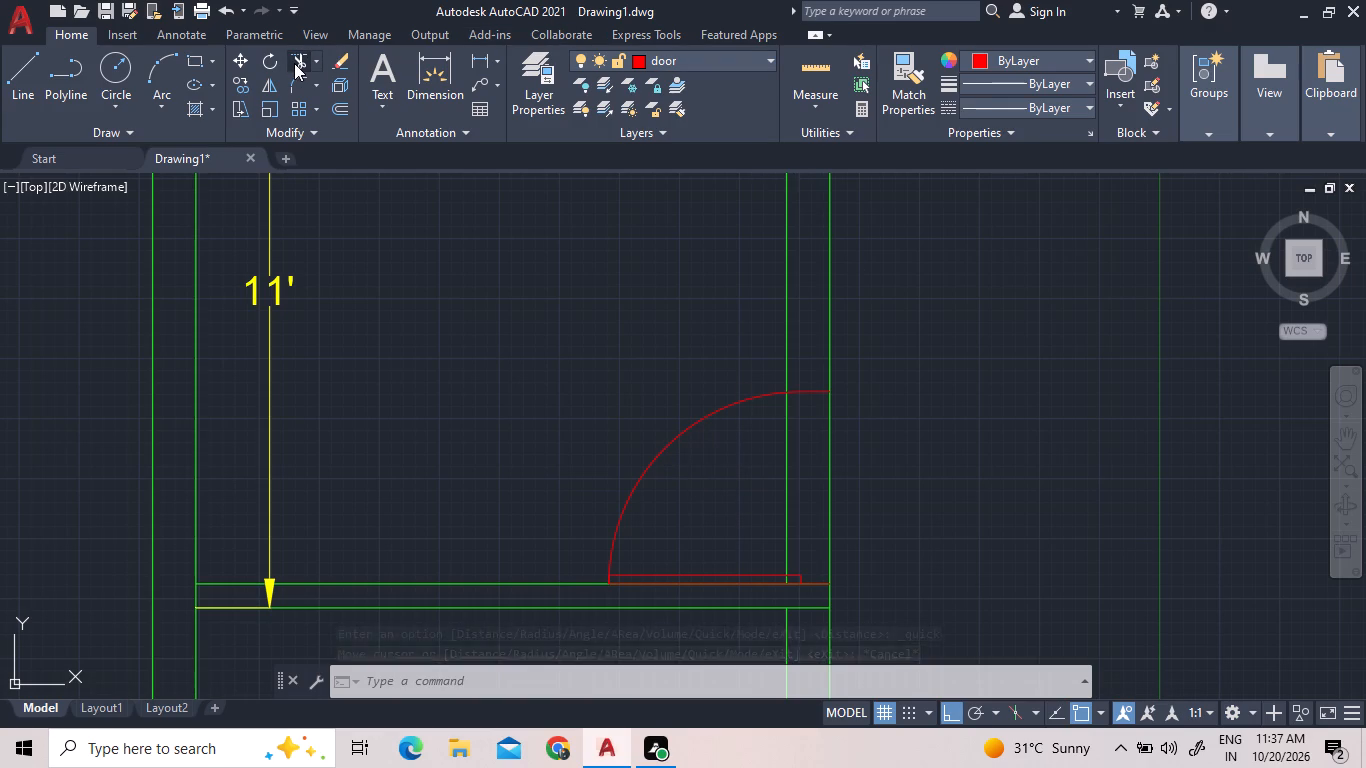
pyautogui.click(798, 430)
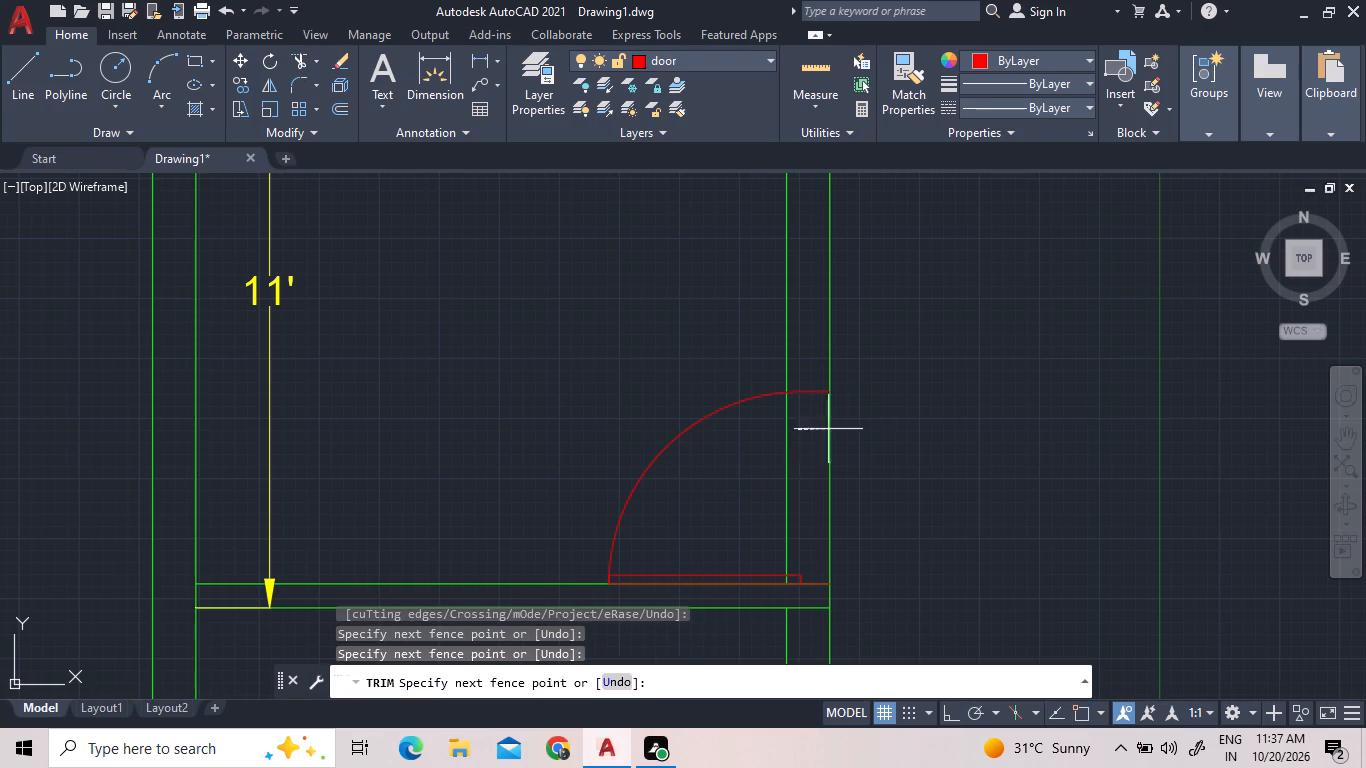
pyautogui.click(853, 429)
pyautogui.moveTo(841, 427); pyautogui.dragTo(832, 426)
pyautogui.click(765, 416)
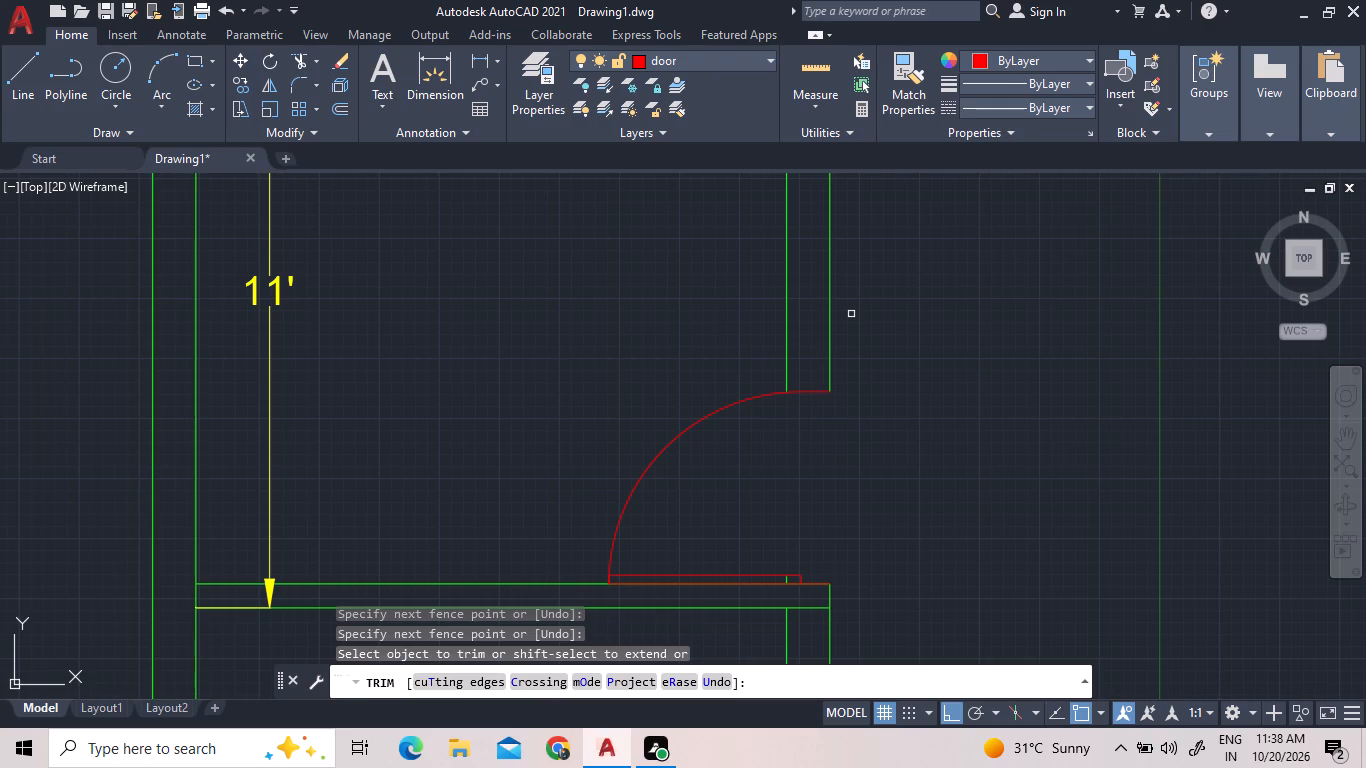
pyautogui.scroll(2, 790, 575)
pyautogui.click(783, 583)
pyautogui.rightClick(769, 443)
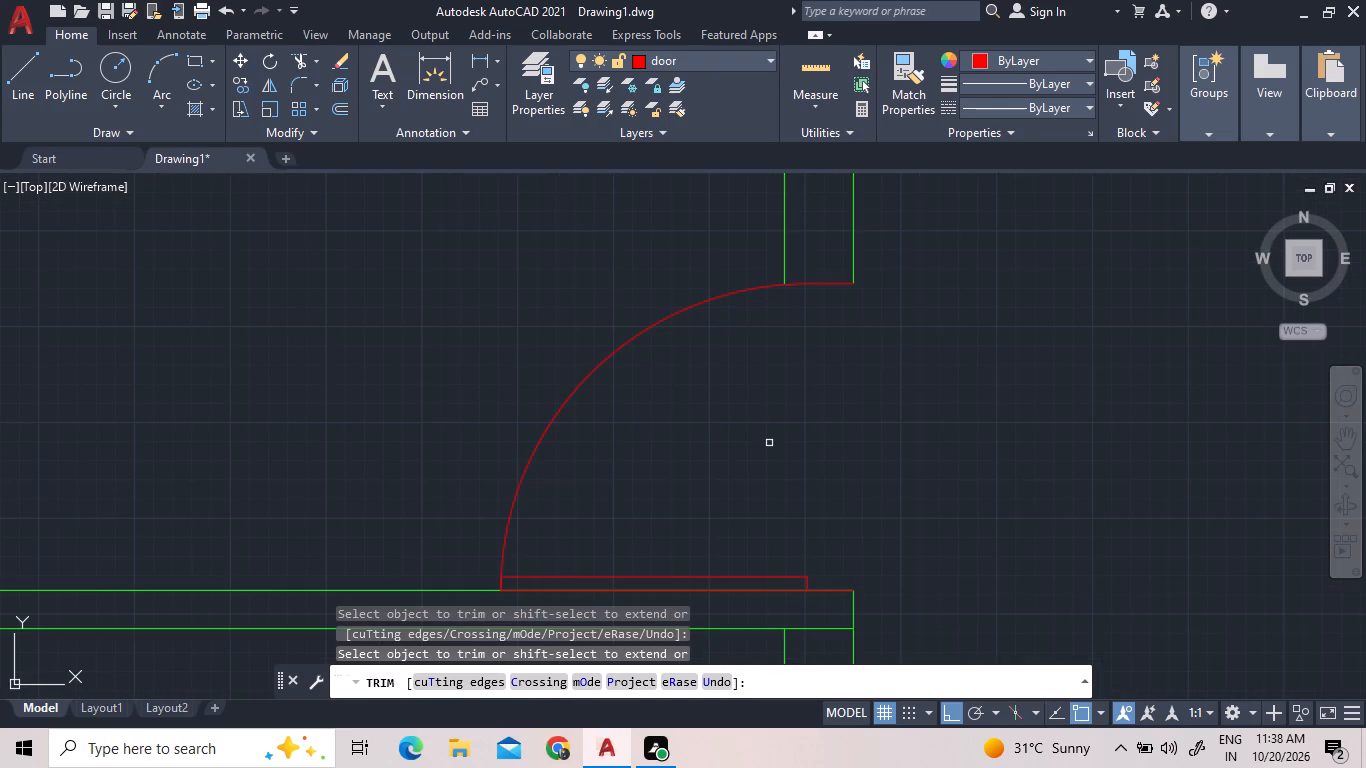
pyautogui.click(833, 183)
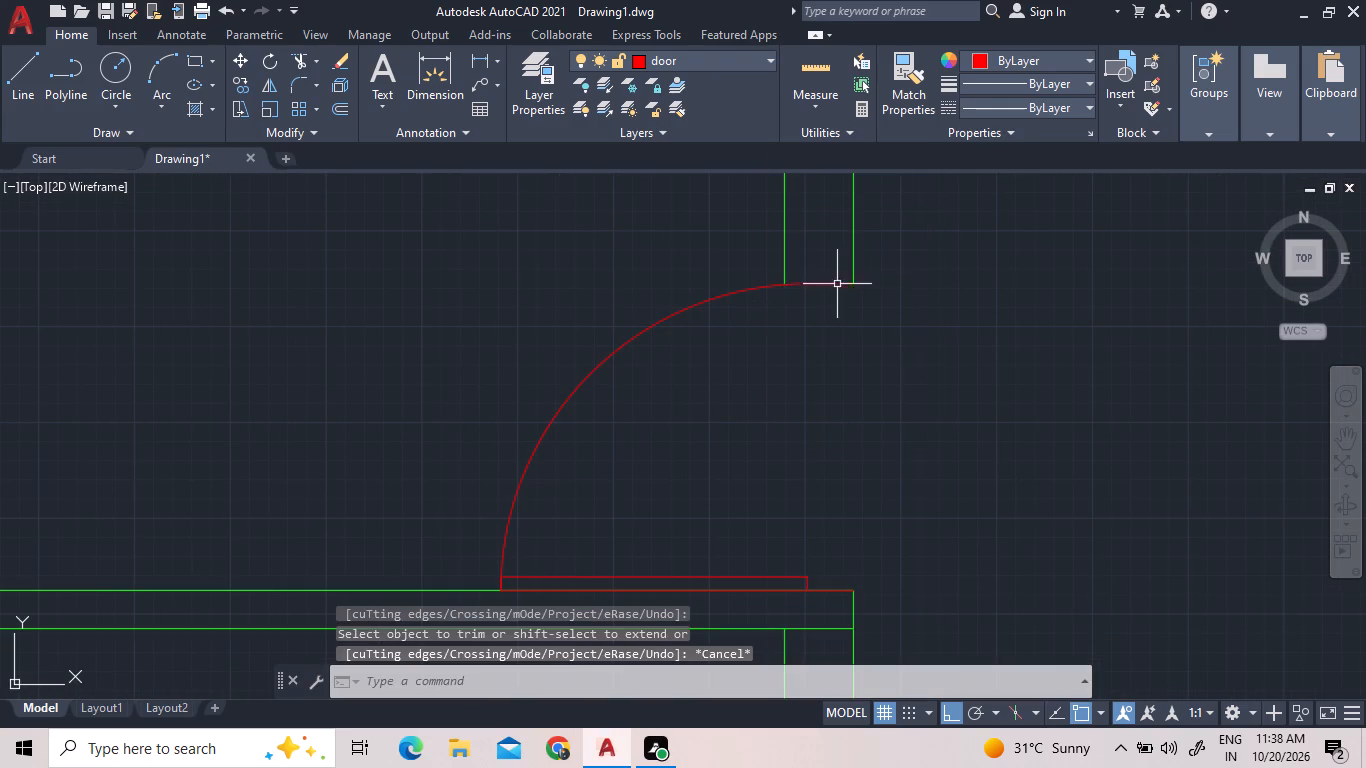
# Make layer 0 the current layer in place of the door layer.
pyautogui.scroll(-2, 831, 322)
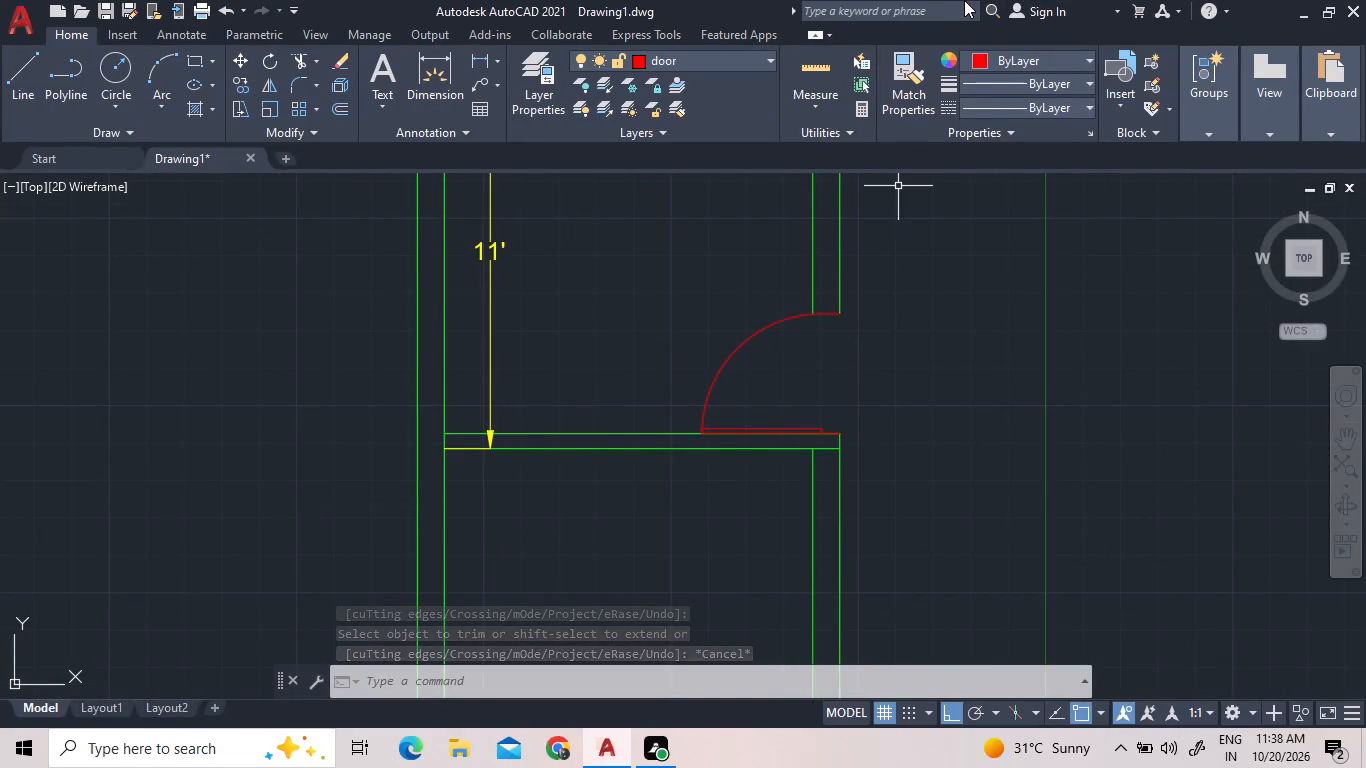
pyautogui.scroll(-3, 980, 271)
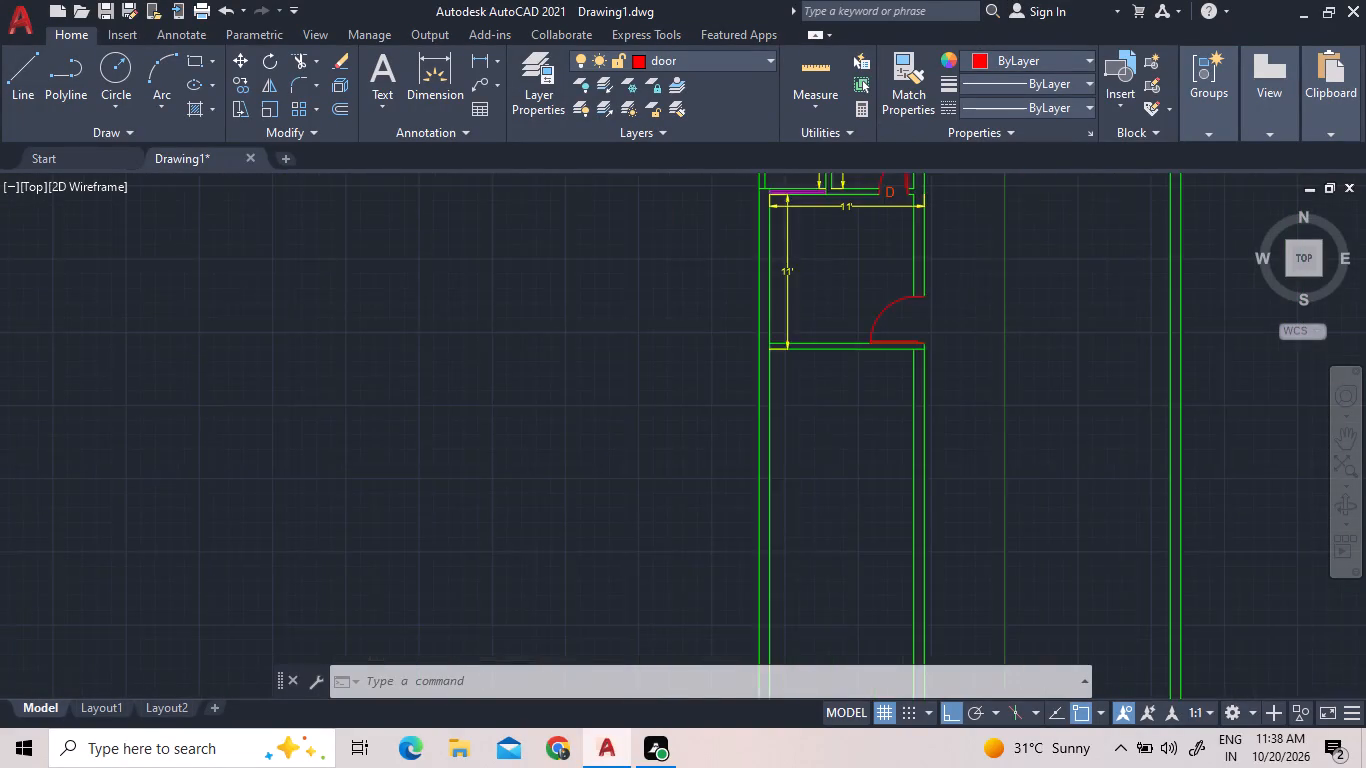
pyautogui.scroll(2, 999, 258)
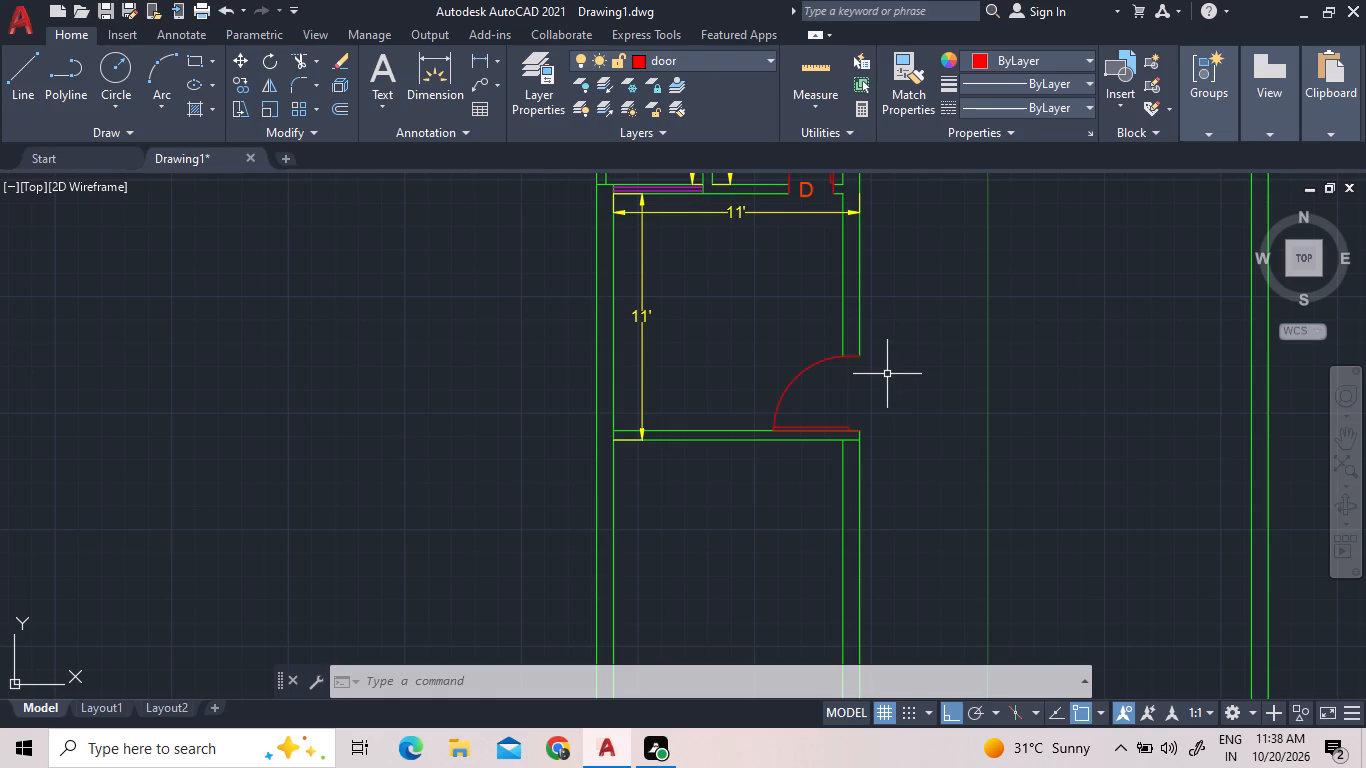
pyautogui.scroll(-1, 887, 376)
pyautogui.scroll(2, 1154, 218)
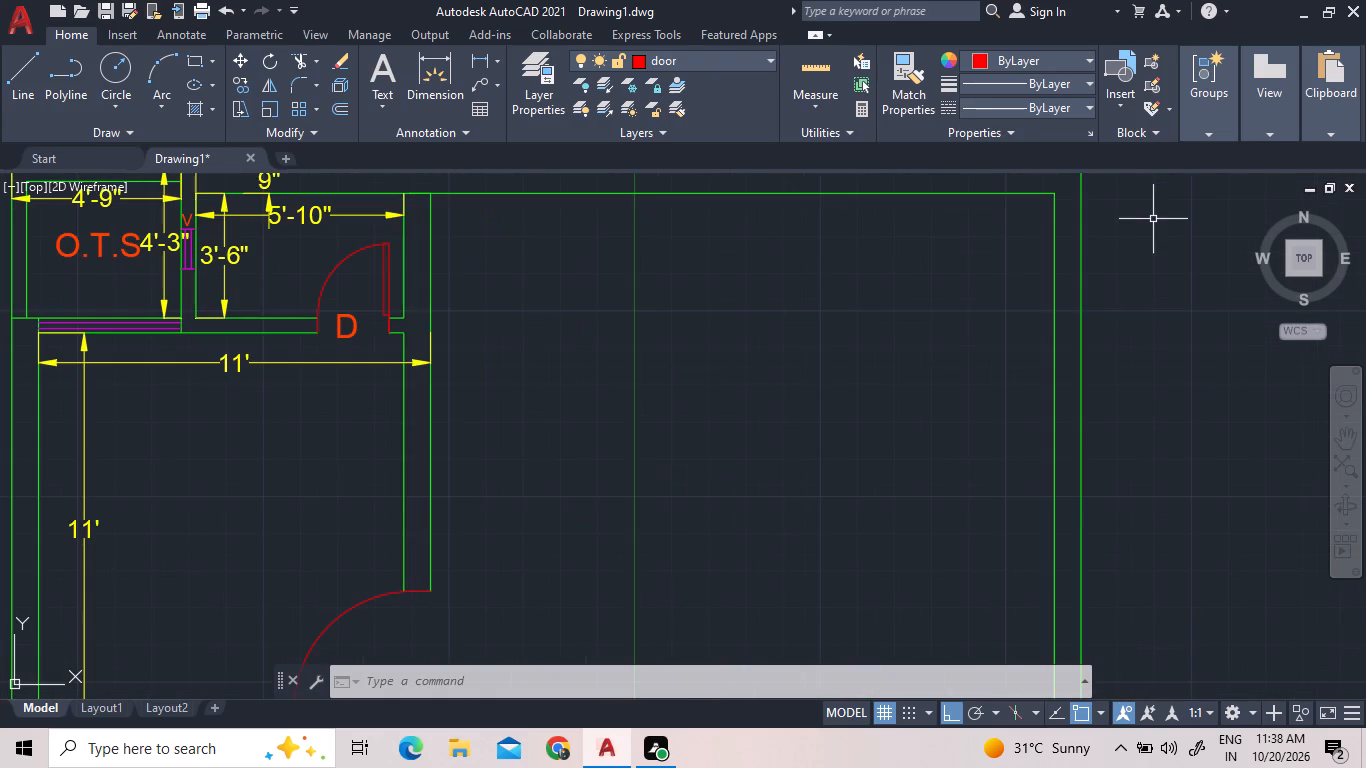
pyautogui.click(196, 58)
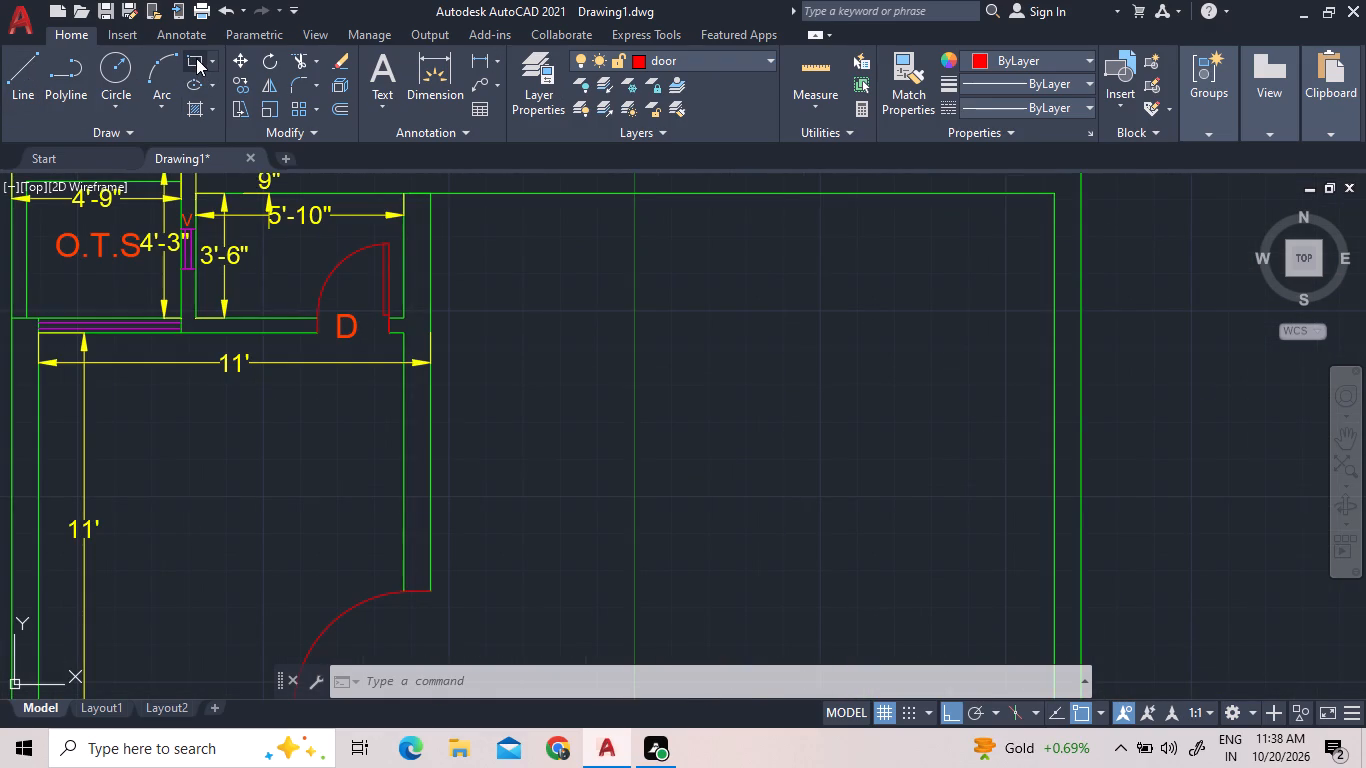
pyautogui.scroll(-1, 443, 320)
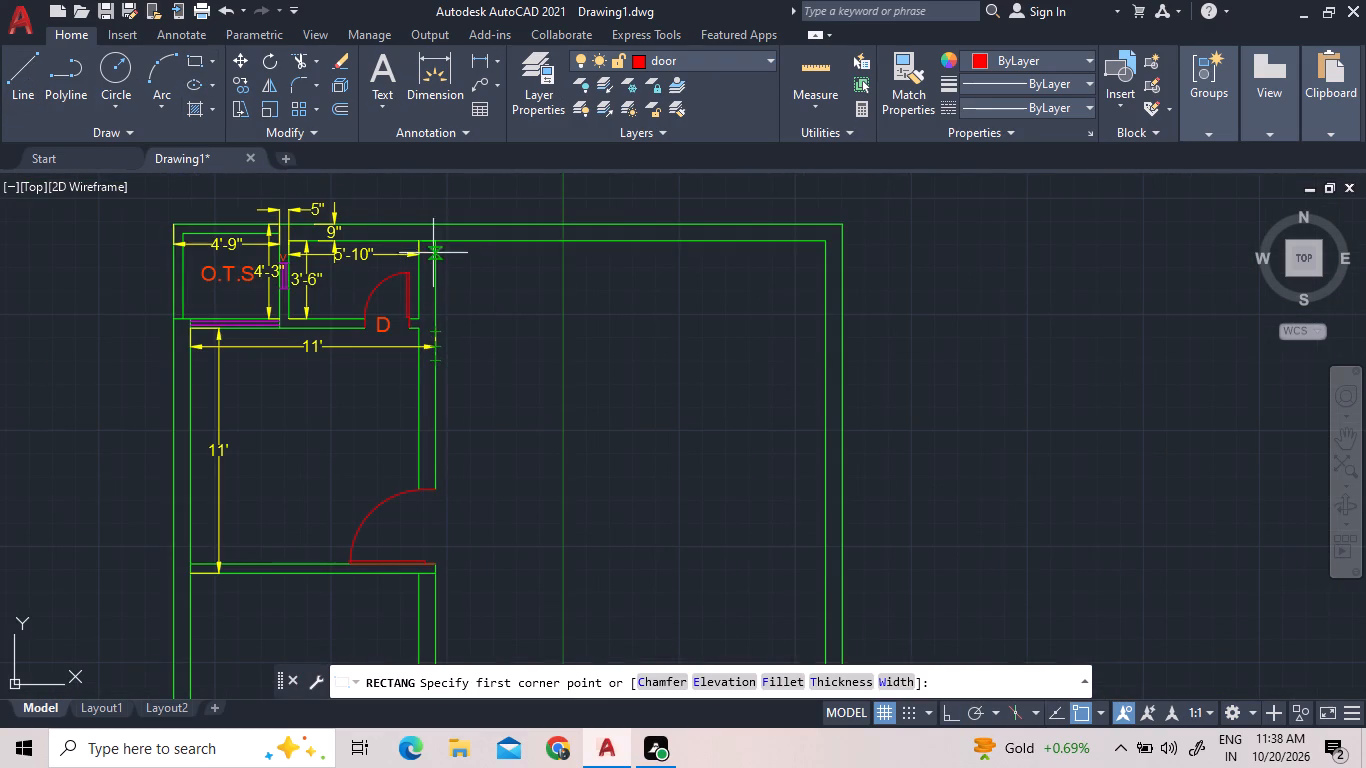
pyautogui.click(434, 243)
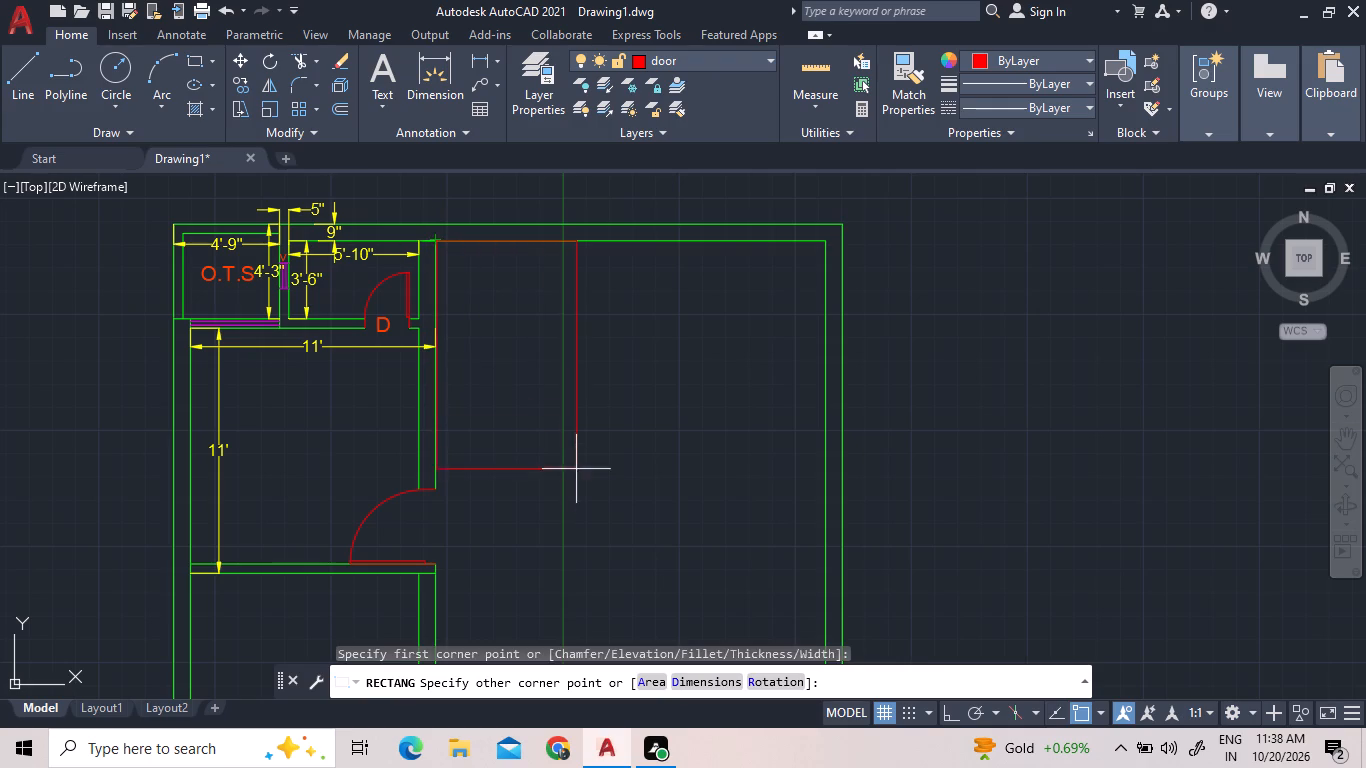
pyautogui.click(665, 57)
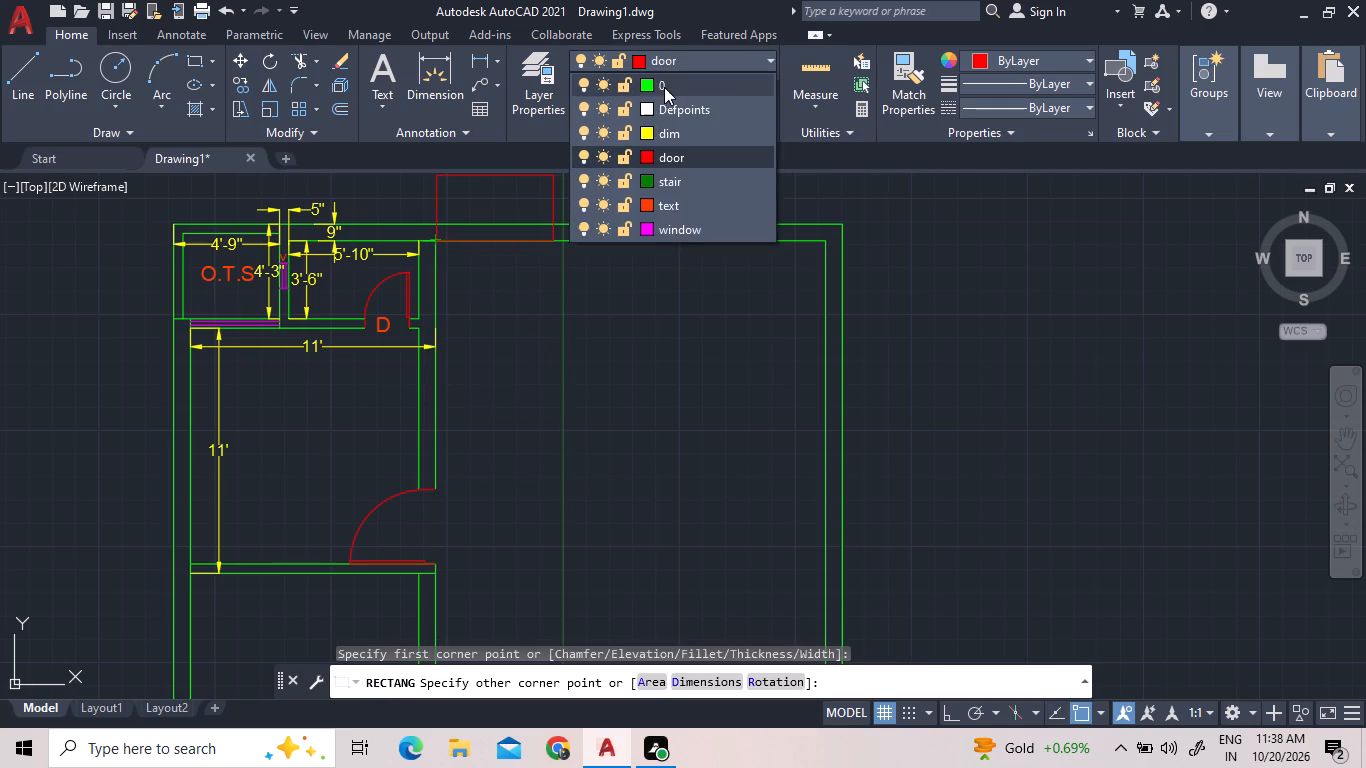
pyautogui.click(664, 87)
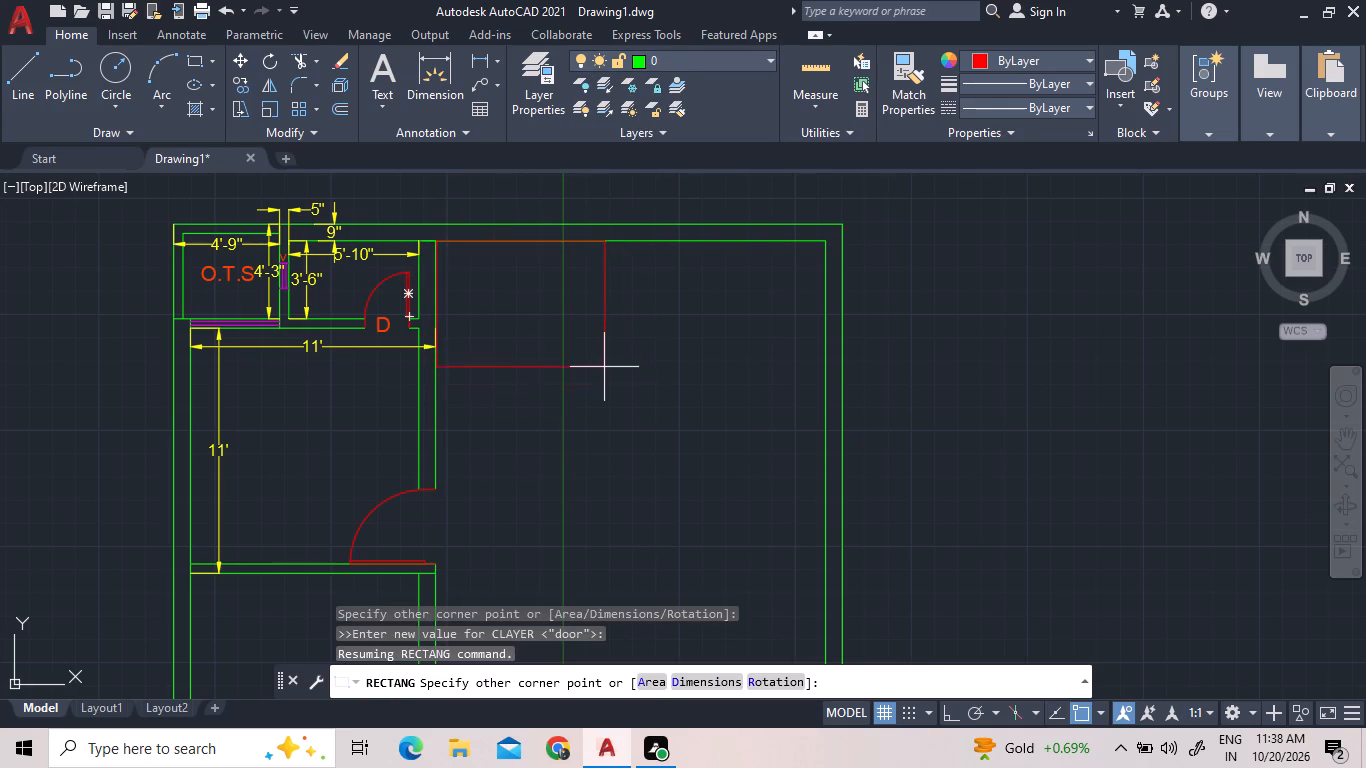
pyautogui.press('Escape')
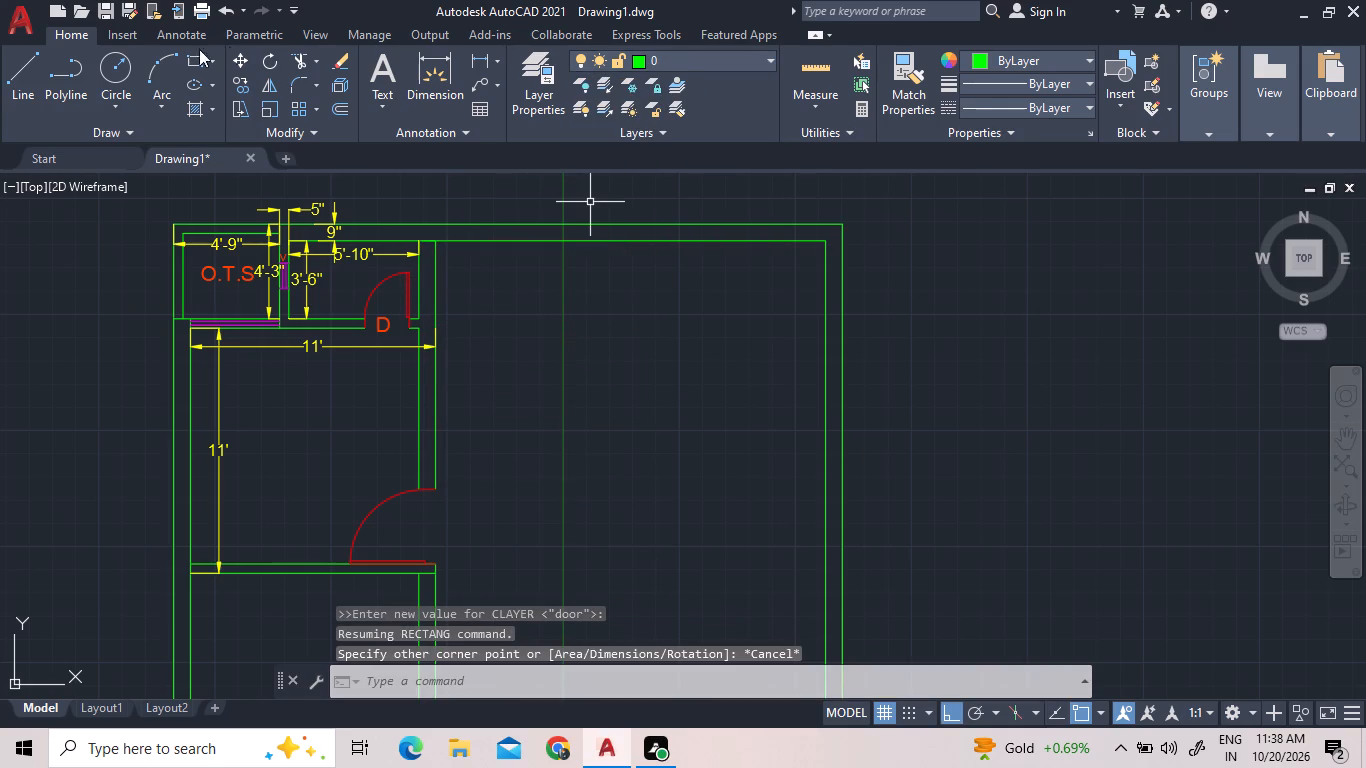
# Draw an 11' by 11' rectangle down and right from where the 9" inner wall's far face meets the top wall's inner line.
pyautogui.click(204, 62)
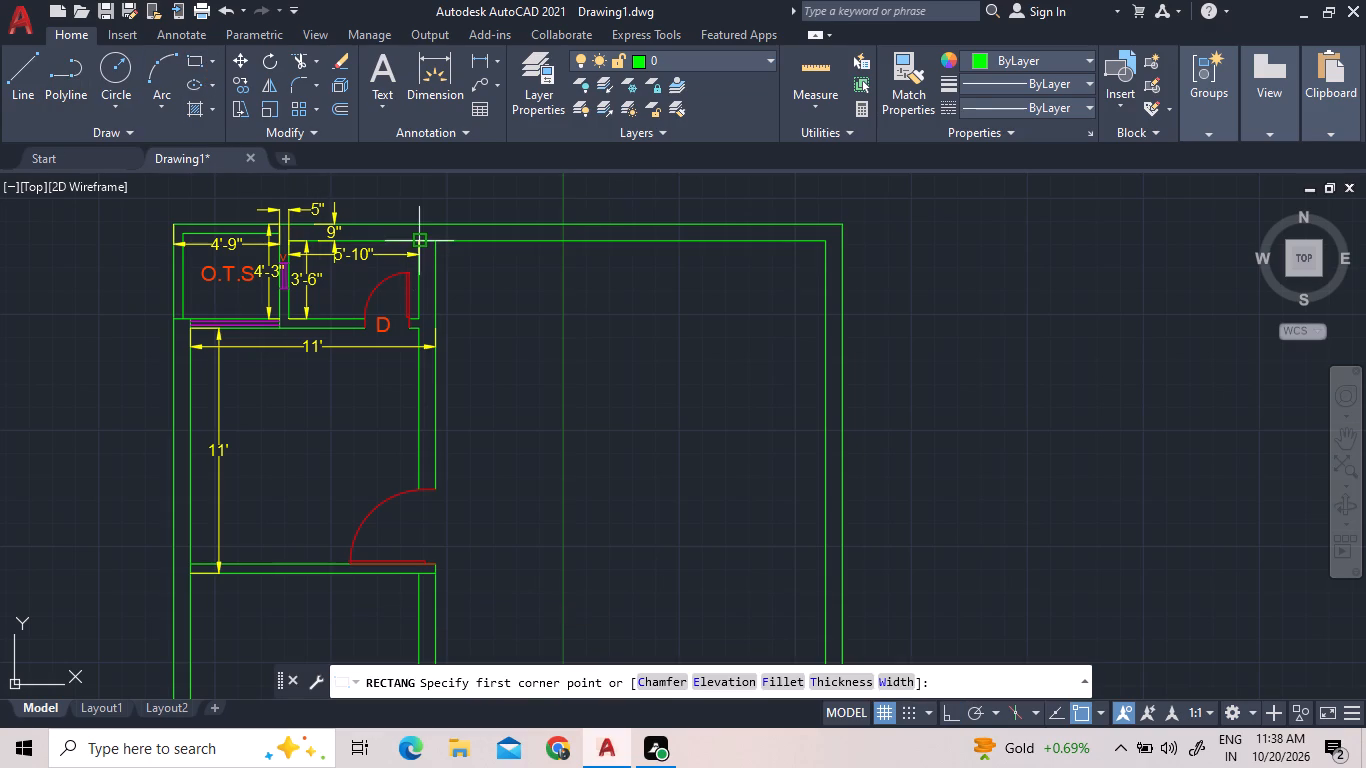
pyautogui.moveTo(436, 236); pyautogui.dragTo(440, 251)
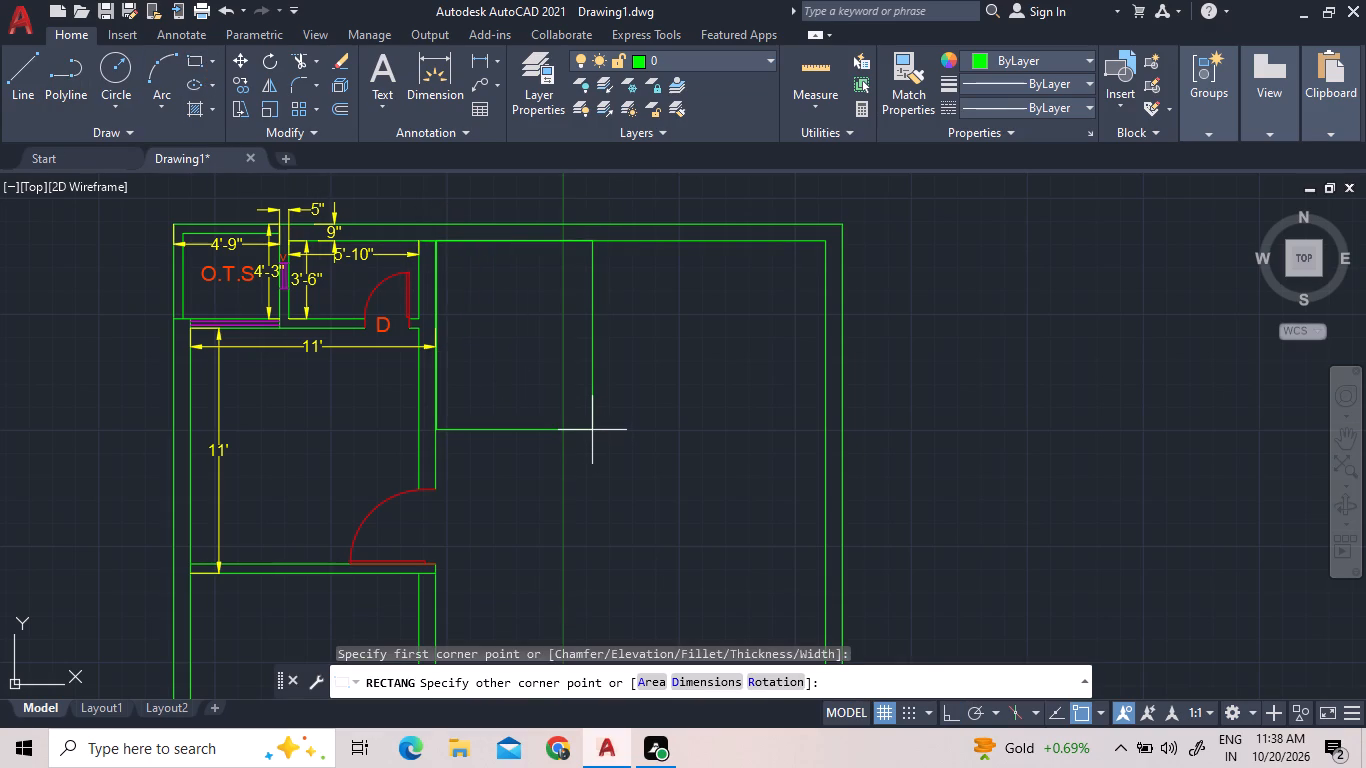
pyautogui.write('11')
pyautogui.press('BackSpace')
pyautogui.press('BackSpace')
pyautogui.write('D')
pyautogui.press('space')
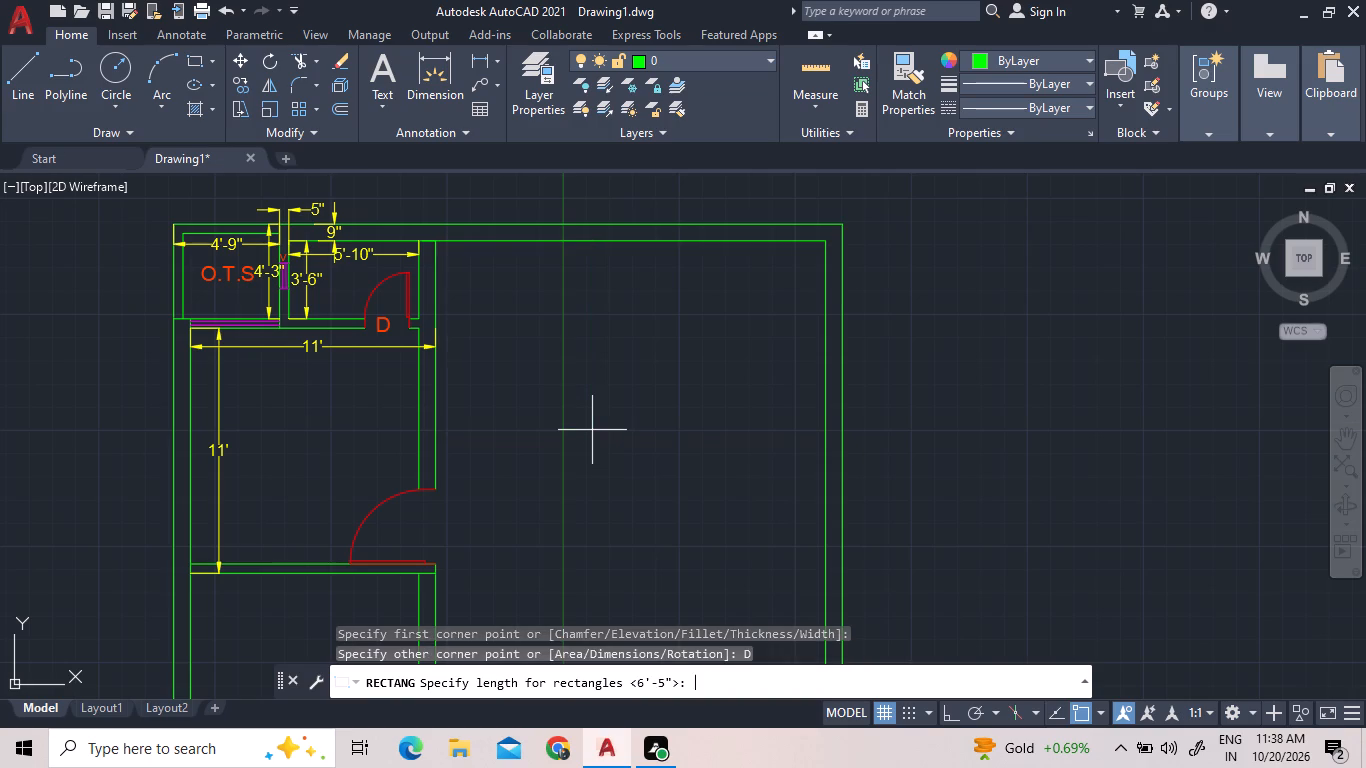
pyautogui.write("11'")
pyautogui.press('Return')
pyautogui.write("11'")
pyautogui.press('Return')
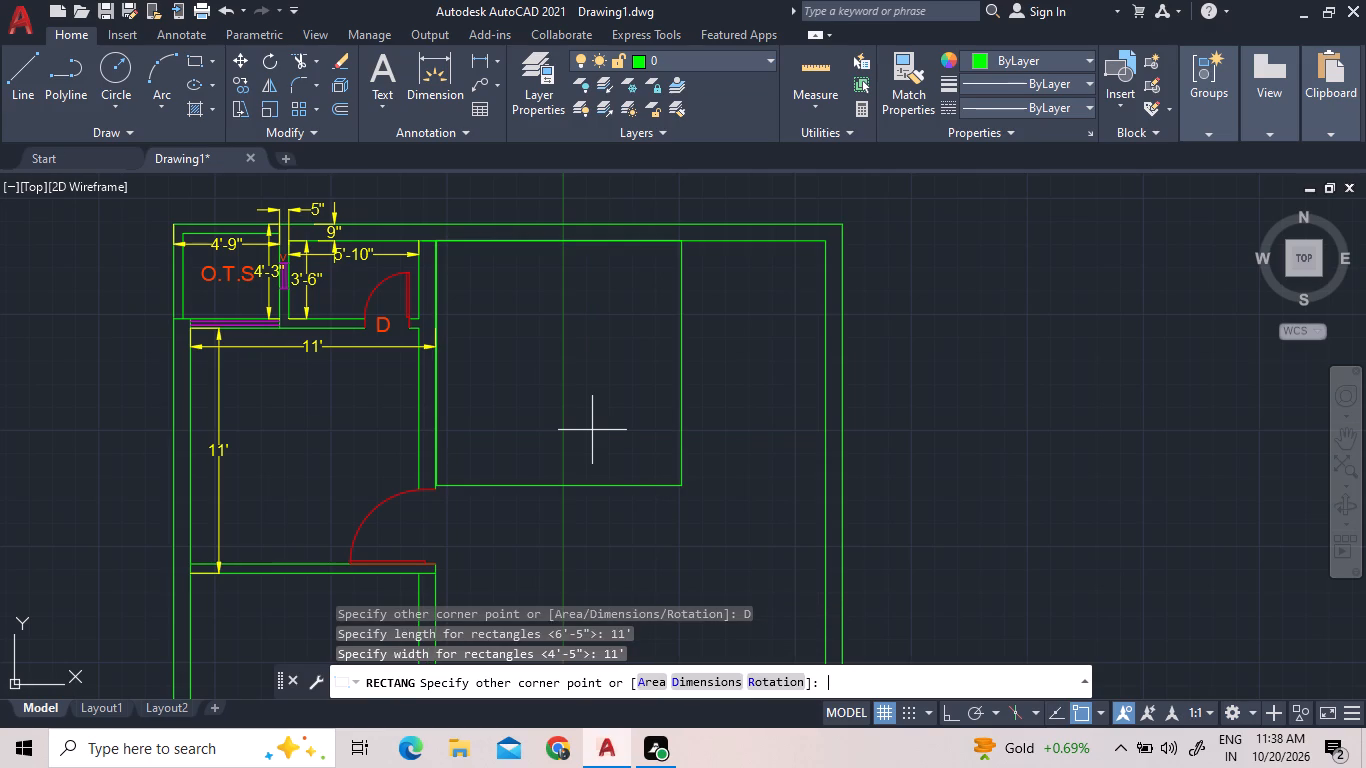
pyautogui.click(592, 430)
pyautogui.scroll(1, 387, 235)
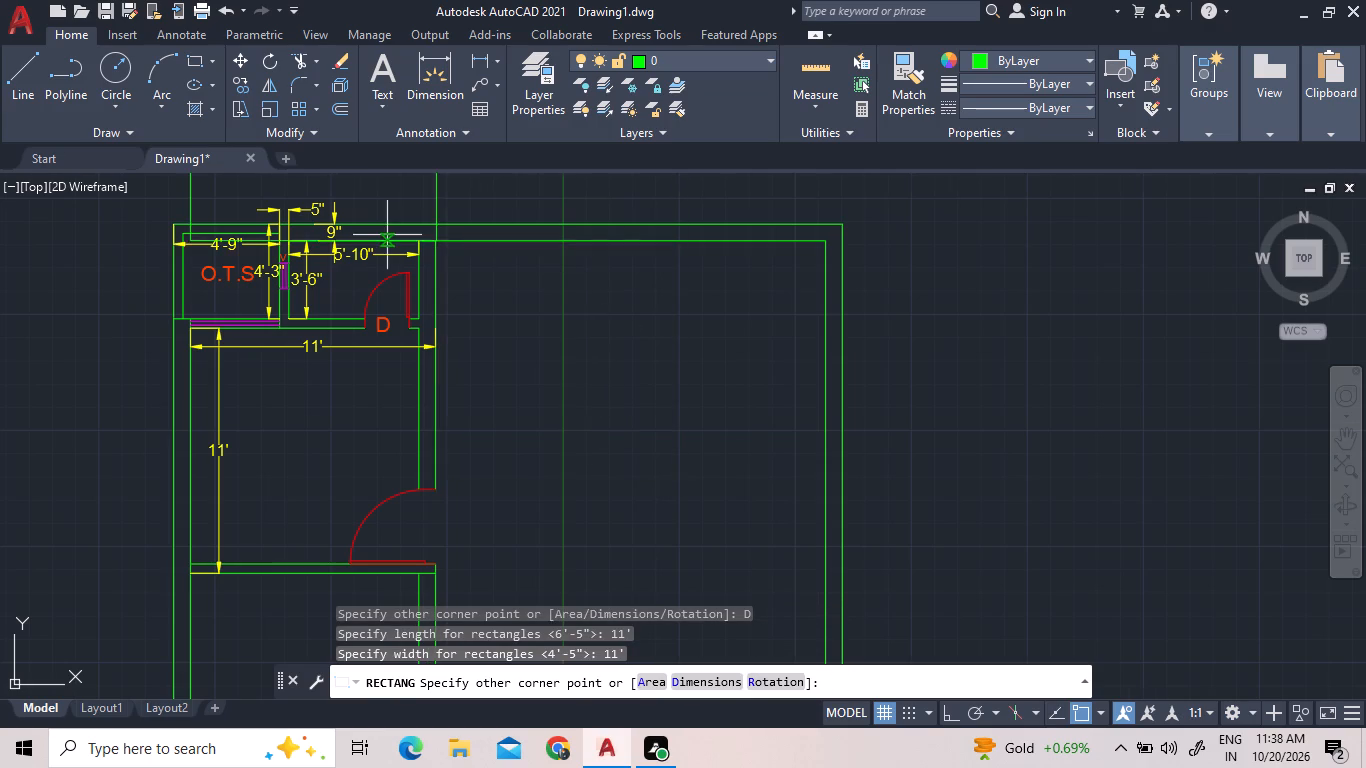
pyautogui.scroll(1, 387, 235)
pyautogui.scroll(-3, 662, 451)
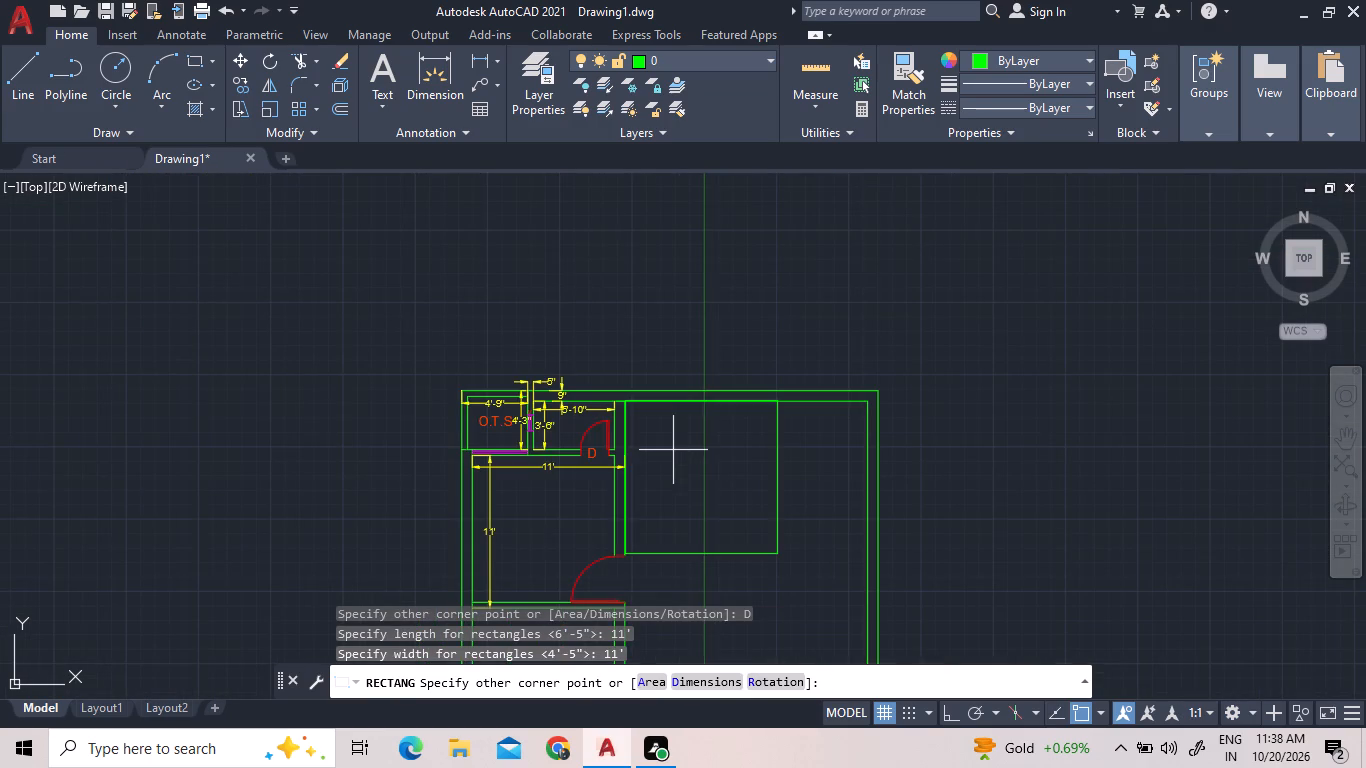
pyautogui.click(676, 455)
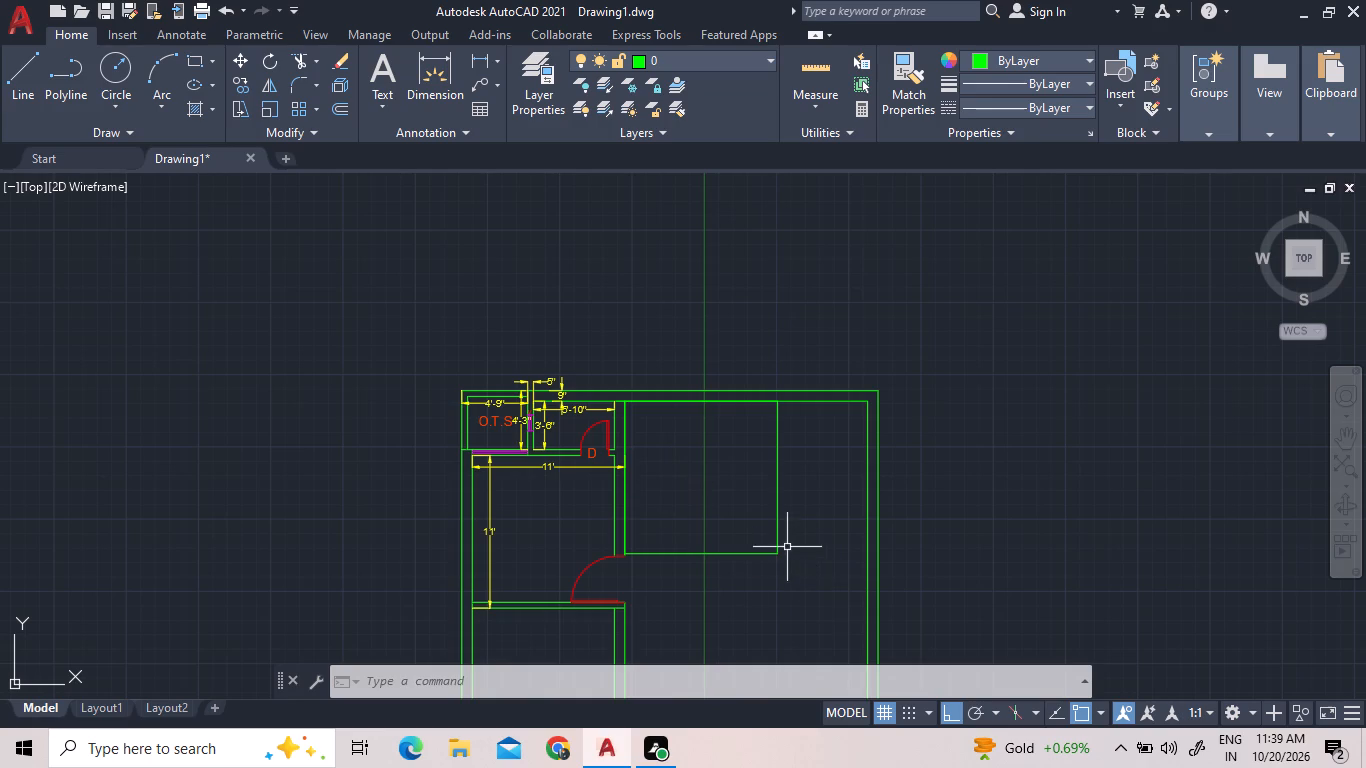
# Explode the new 11' by 11' room rectangle into separate lines.
pyautogui.click(789, 571)
pyautogui.click(671, 457)
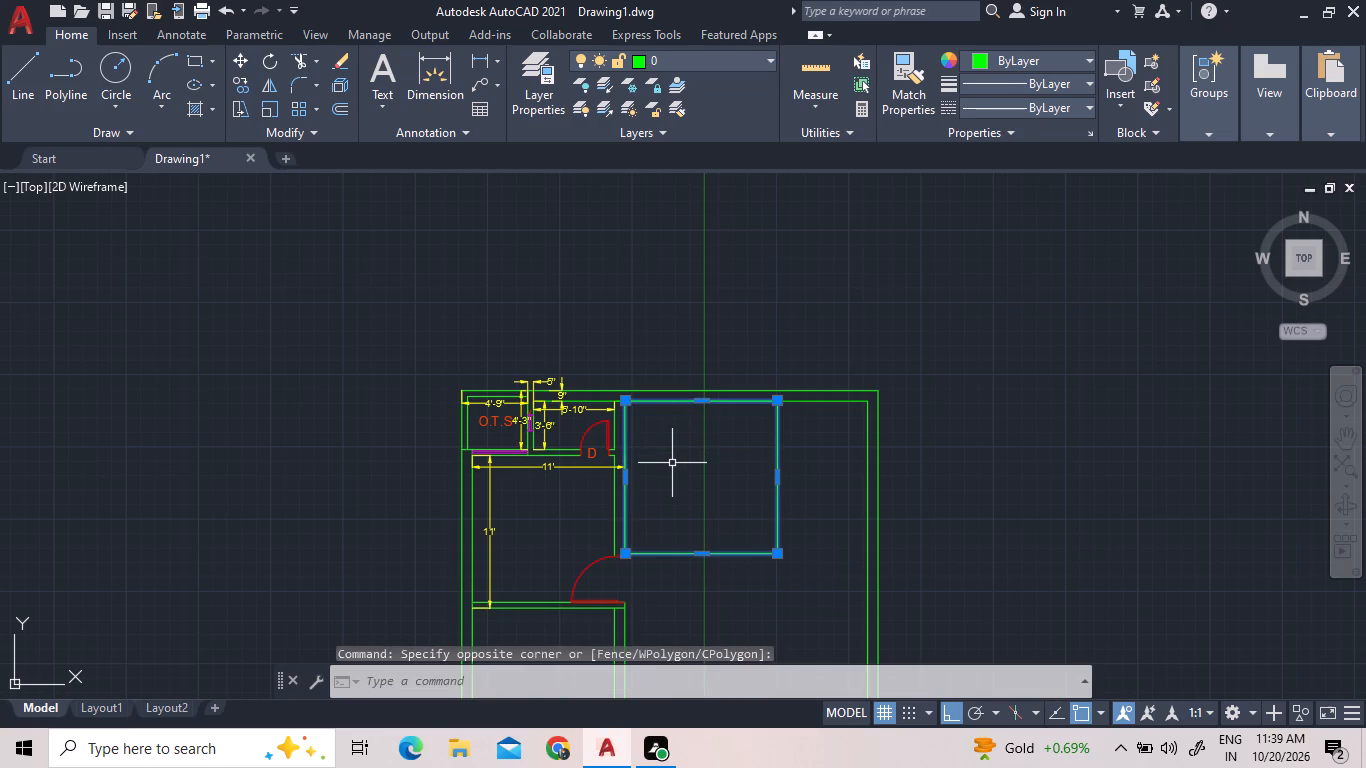
pyautogui.write('X')
pyautogui.press('space')
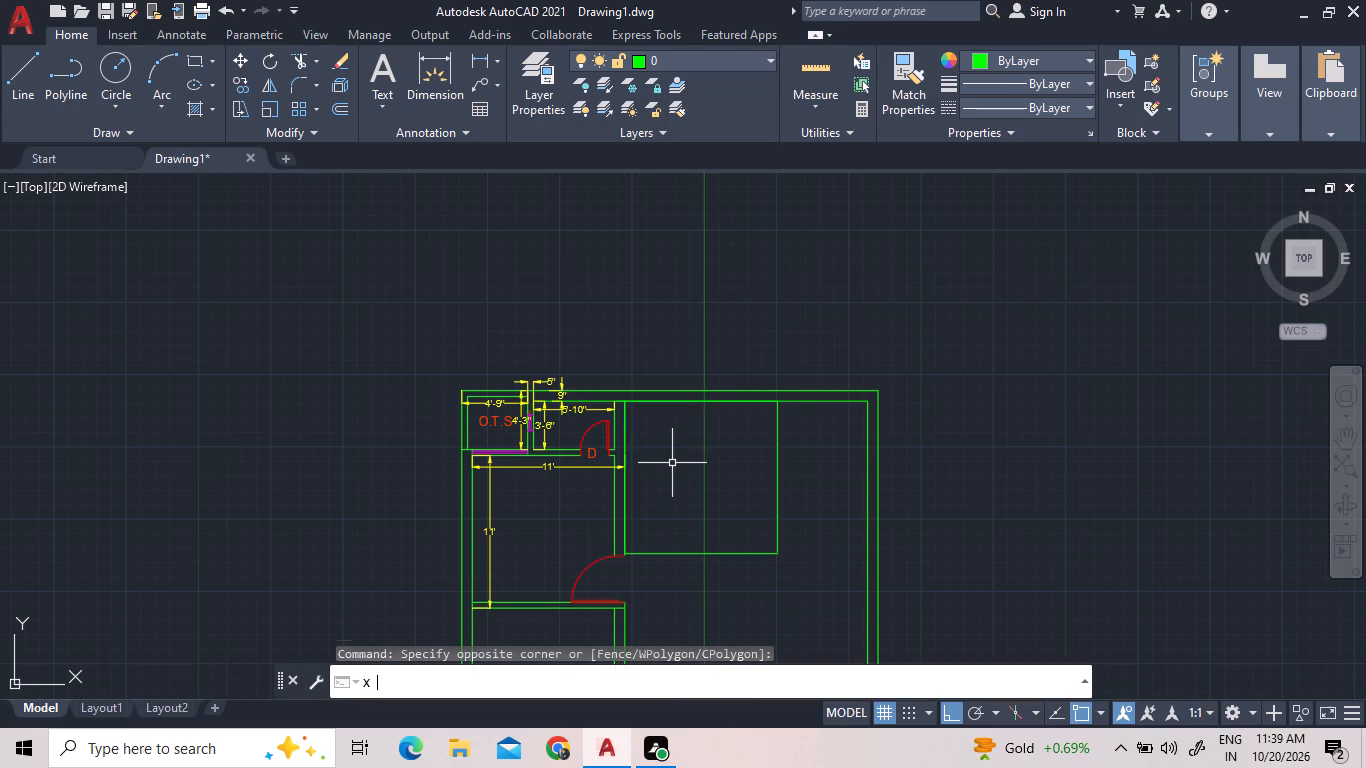
# Offset the exploded room's right and bottom edges 5" outward to form its partition walls.
pyautogui.click(345, 113)
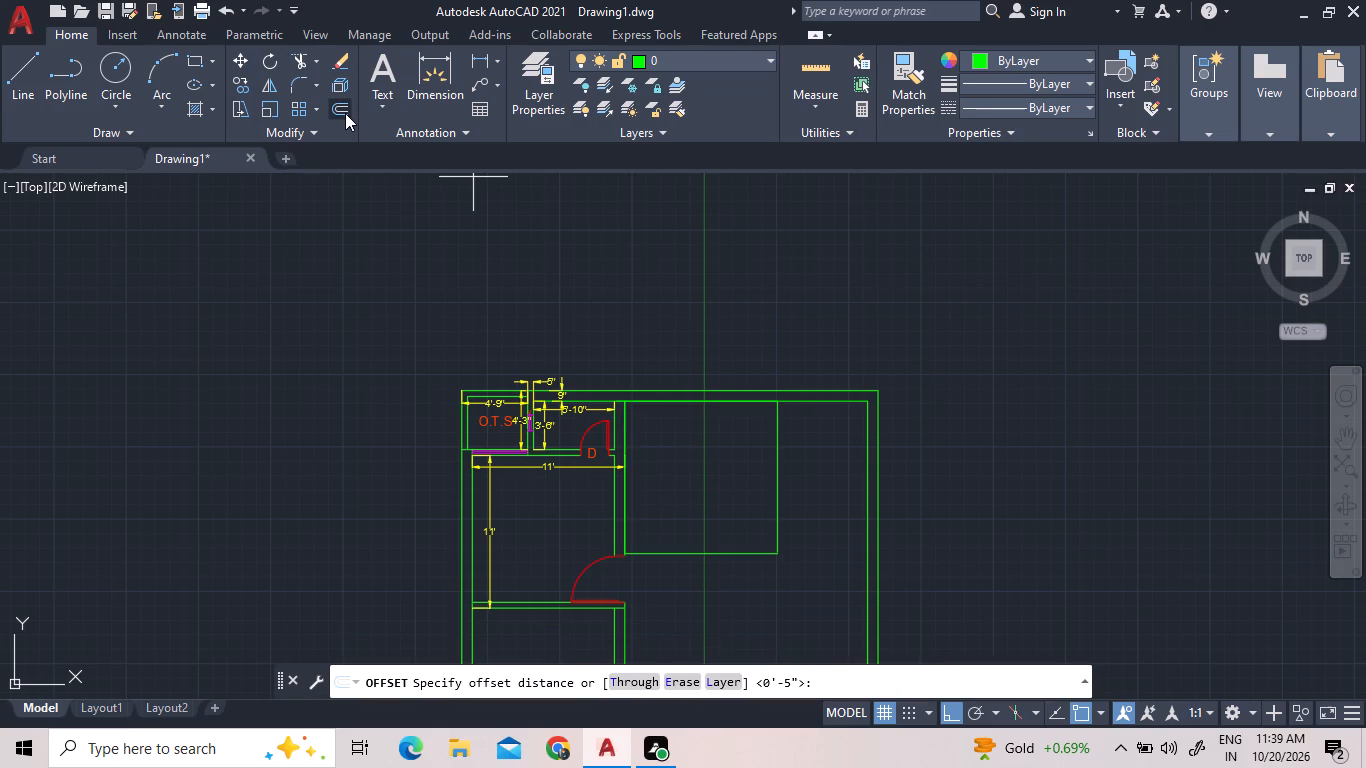
pyautogui.write('5"')
pyautogui.press('Return')
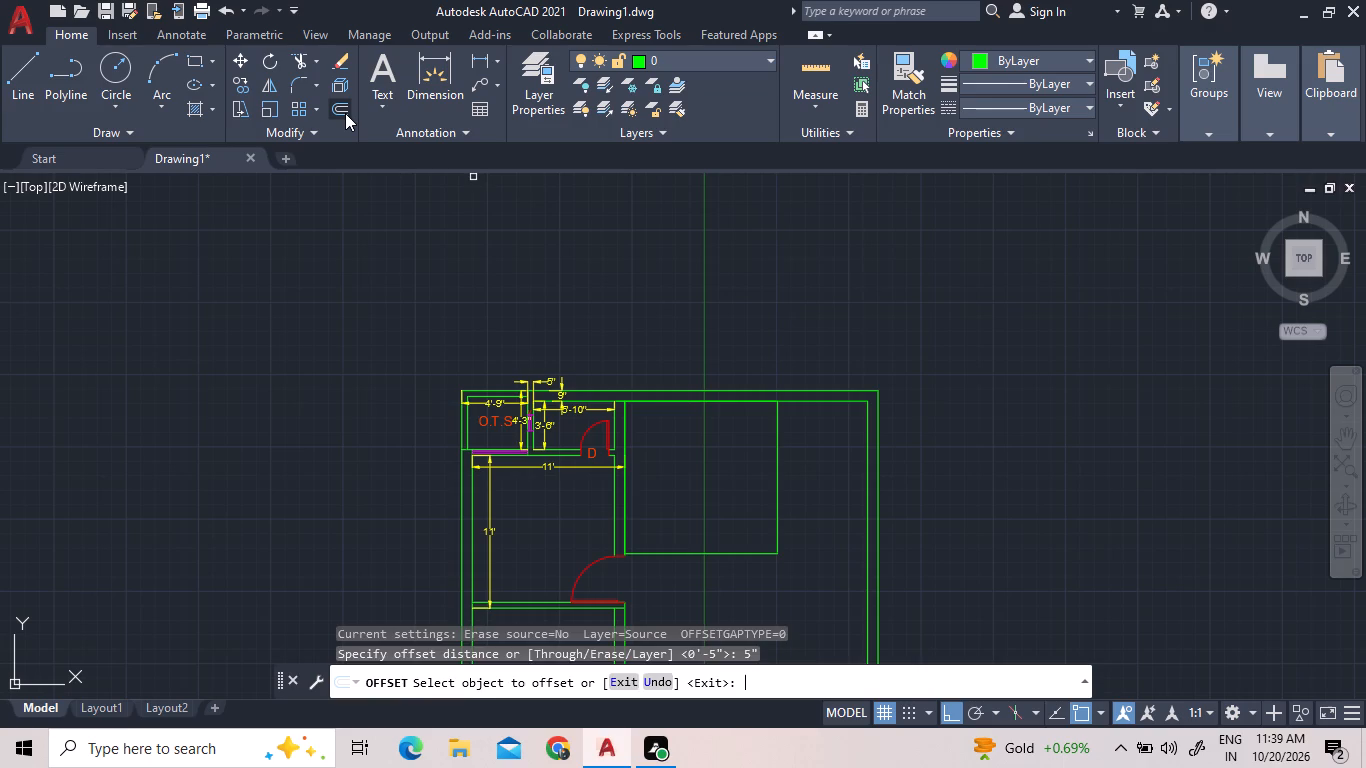
pyautogui.click(777, 482)
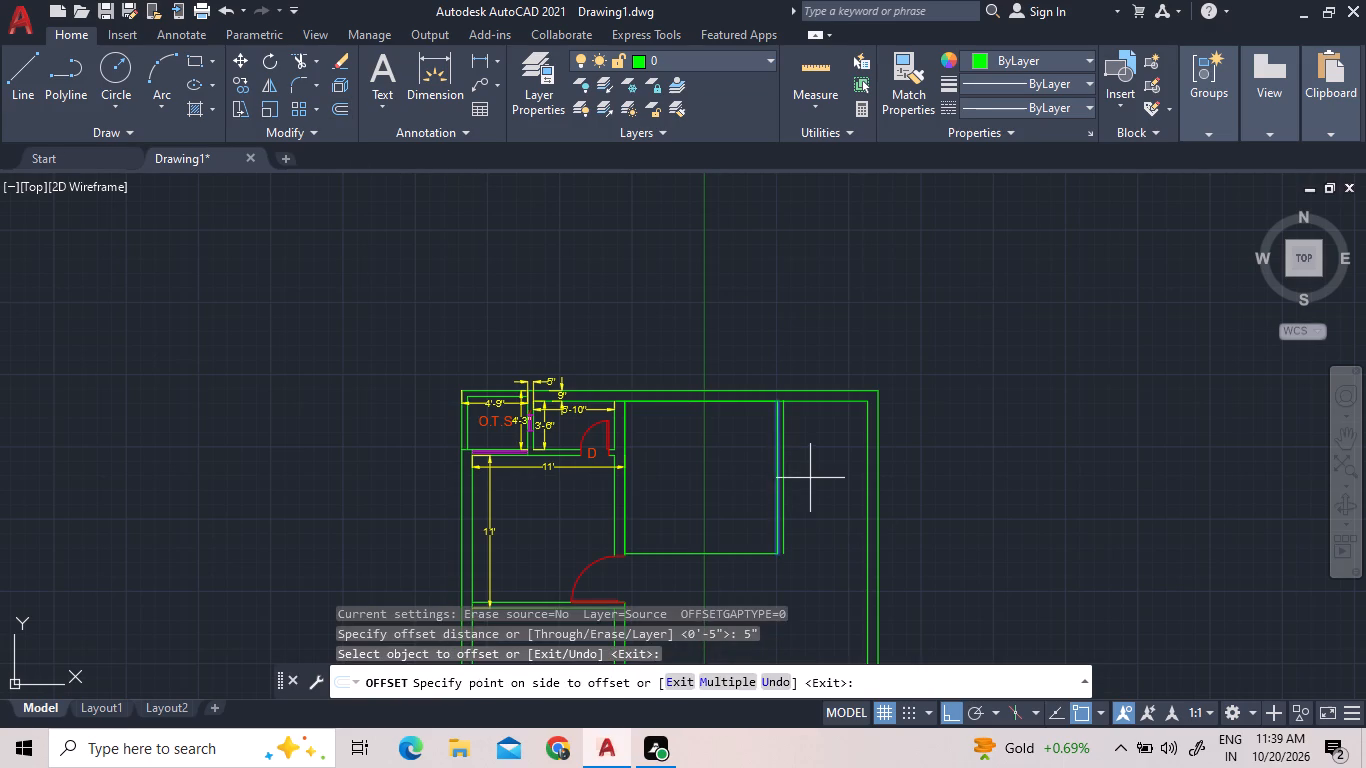
pyautogui.click(810, 478)
pyautogui.click(750, 553)
pyautogui.click(743, 592)
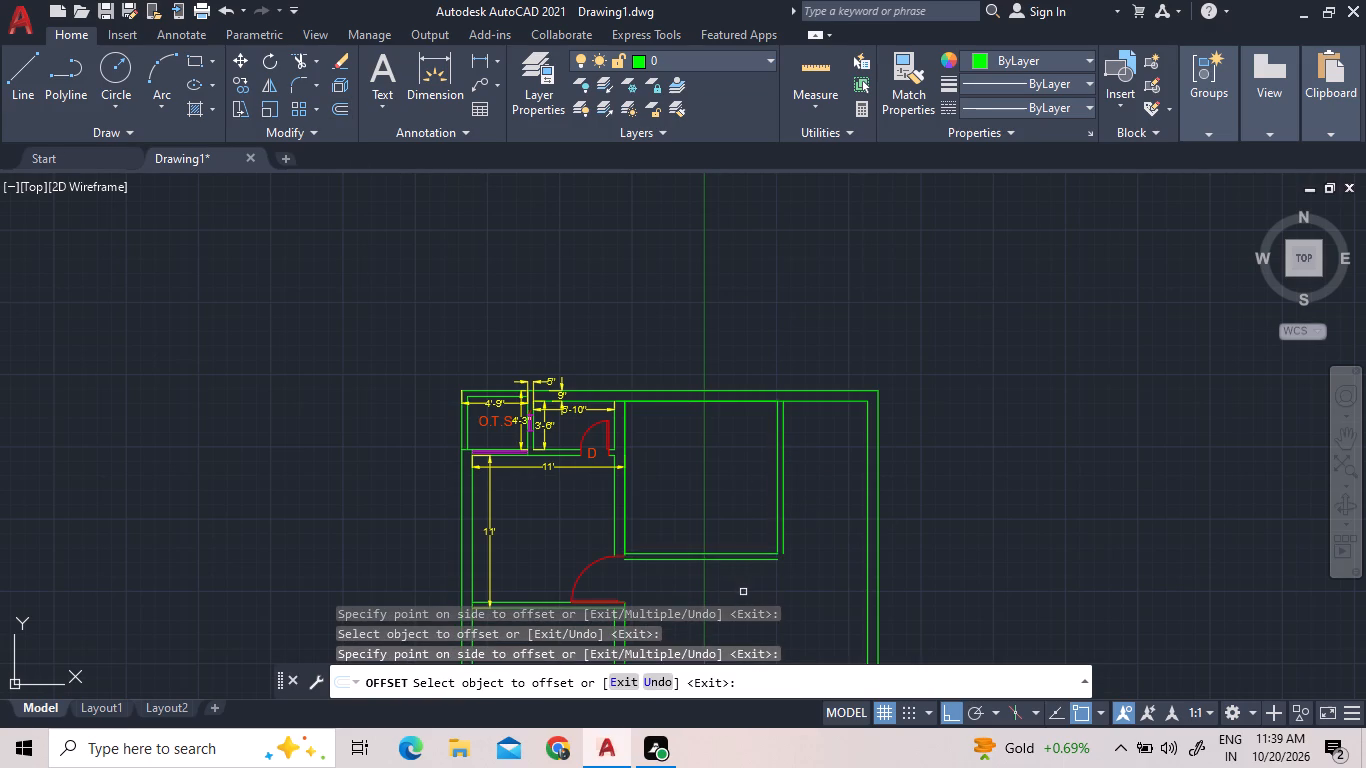
pyautogui.scroll(2, 712, 576)
pyautogui.rightClick(554, 459)
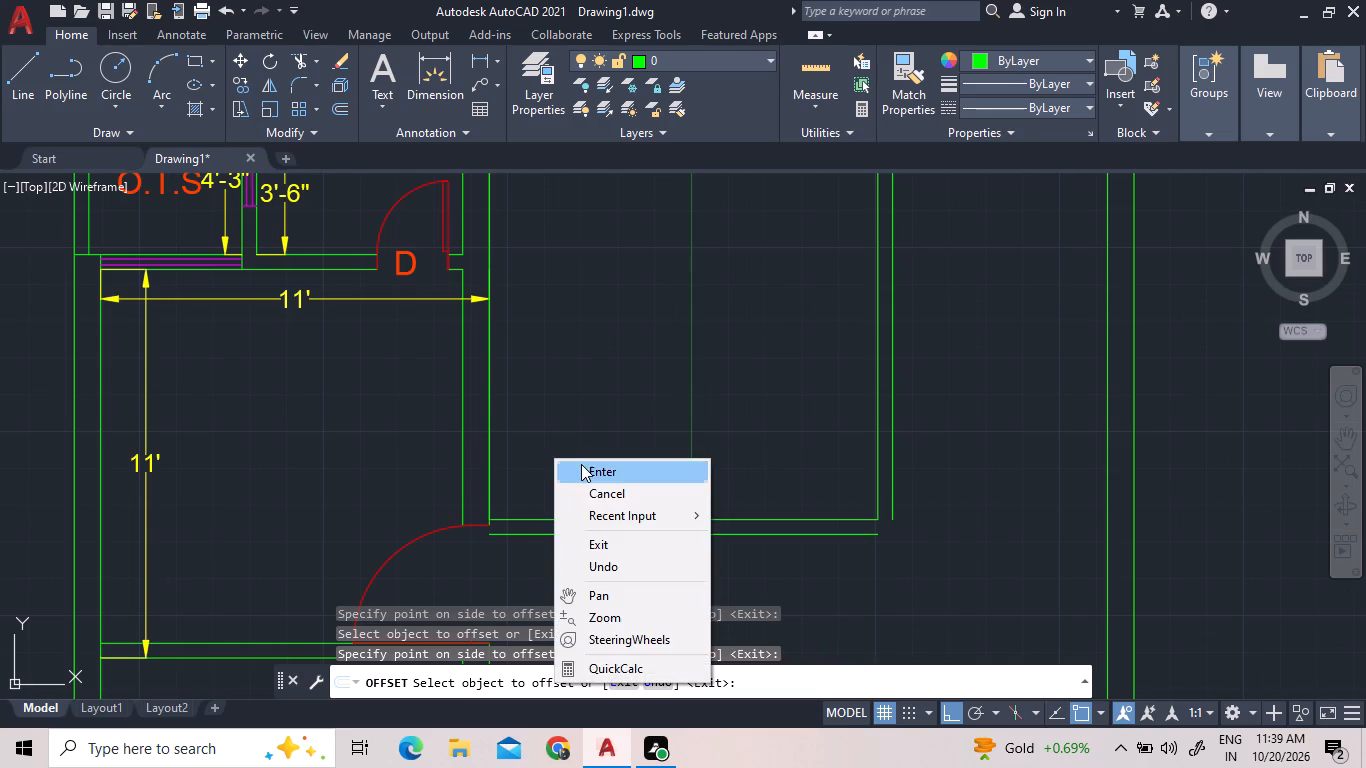
pyautogui.click(581, 464)
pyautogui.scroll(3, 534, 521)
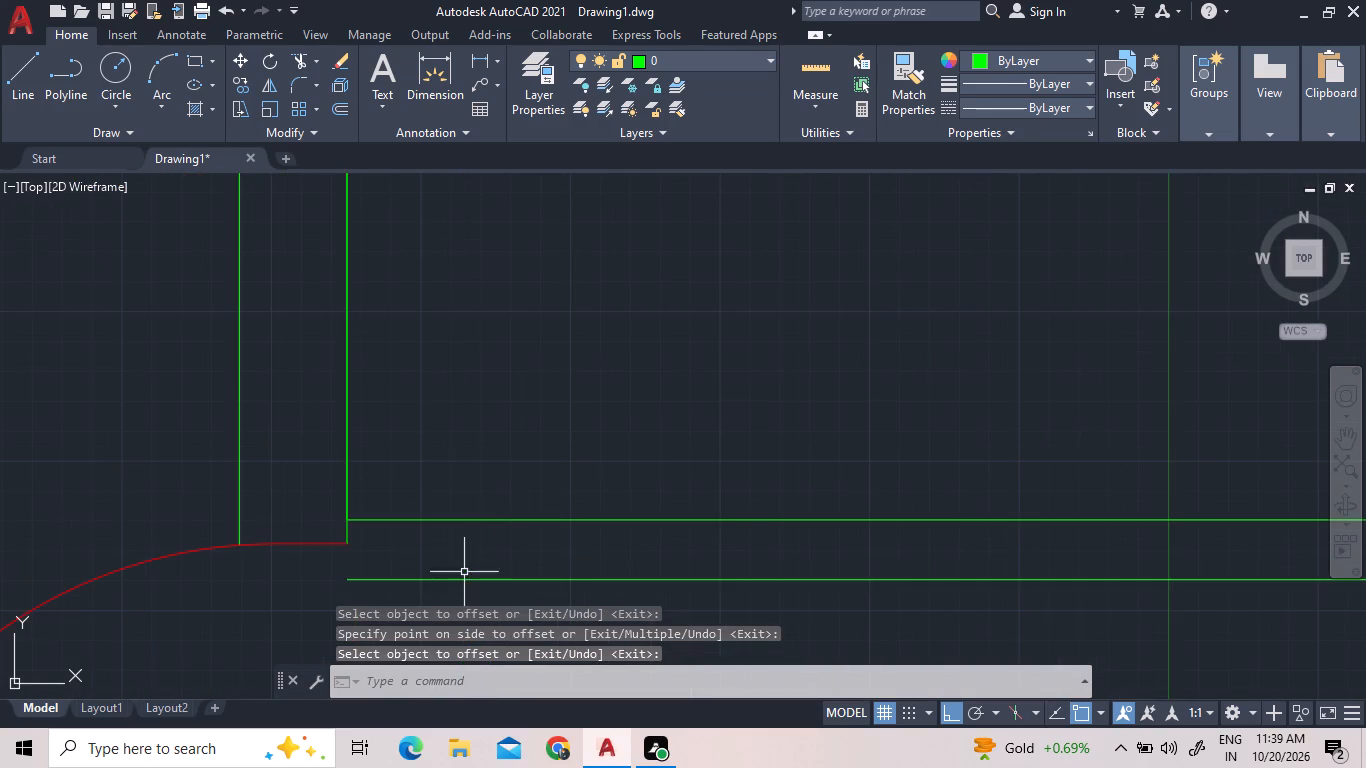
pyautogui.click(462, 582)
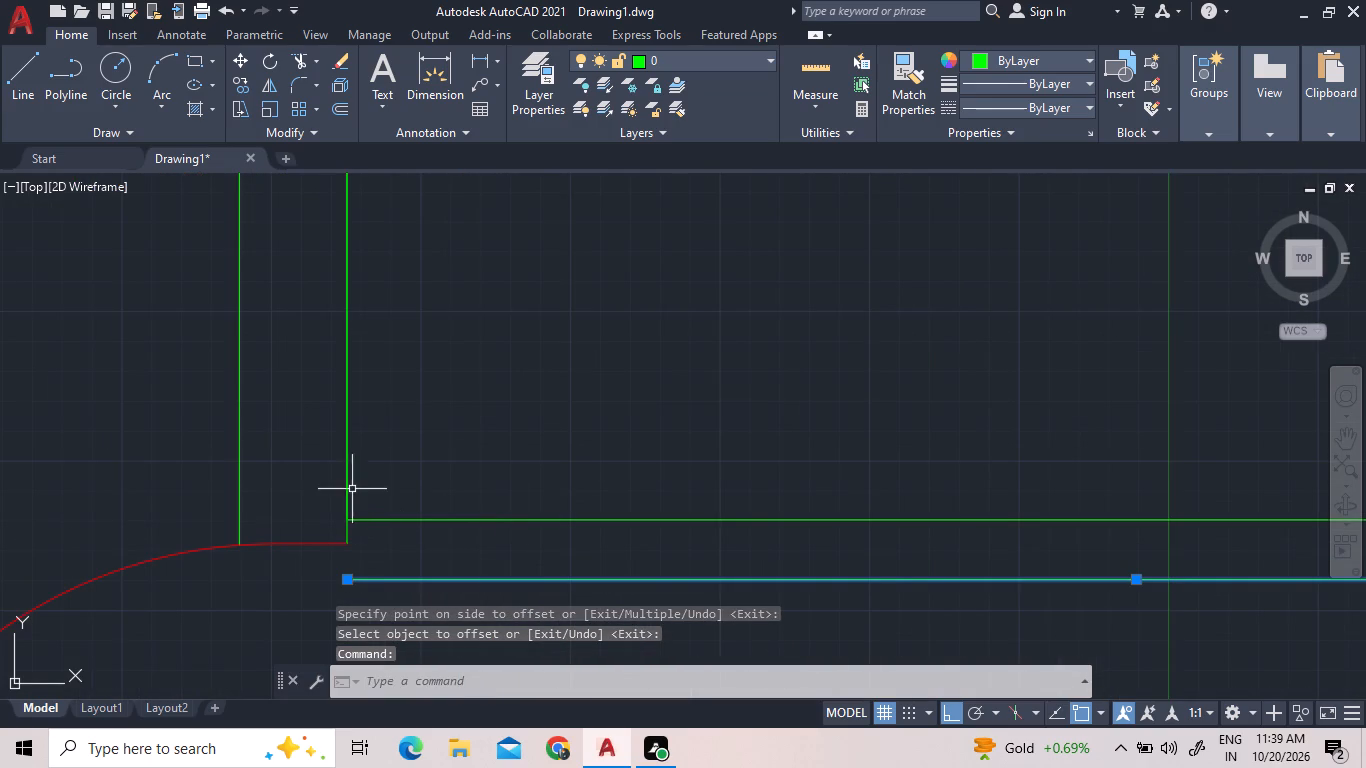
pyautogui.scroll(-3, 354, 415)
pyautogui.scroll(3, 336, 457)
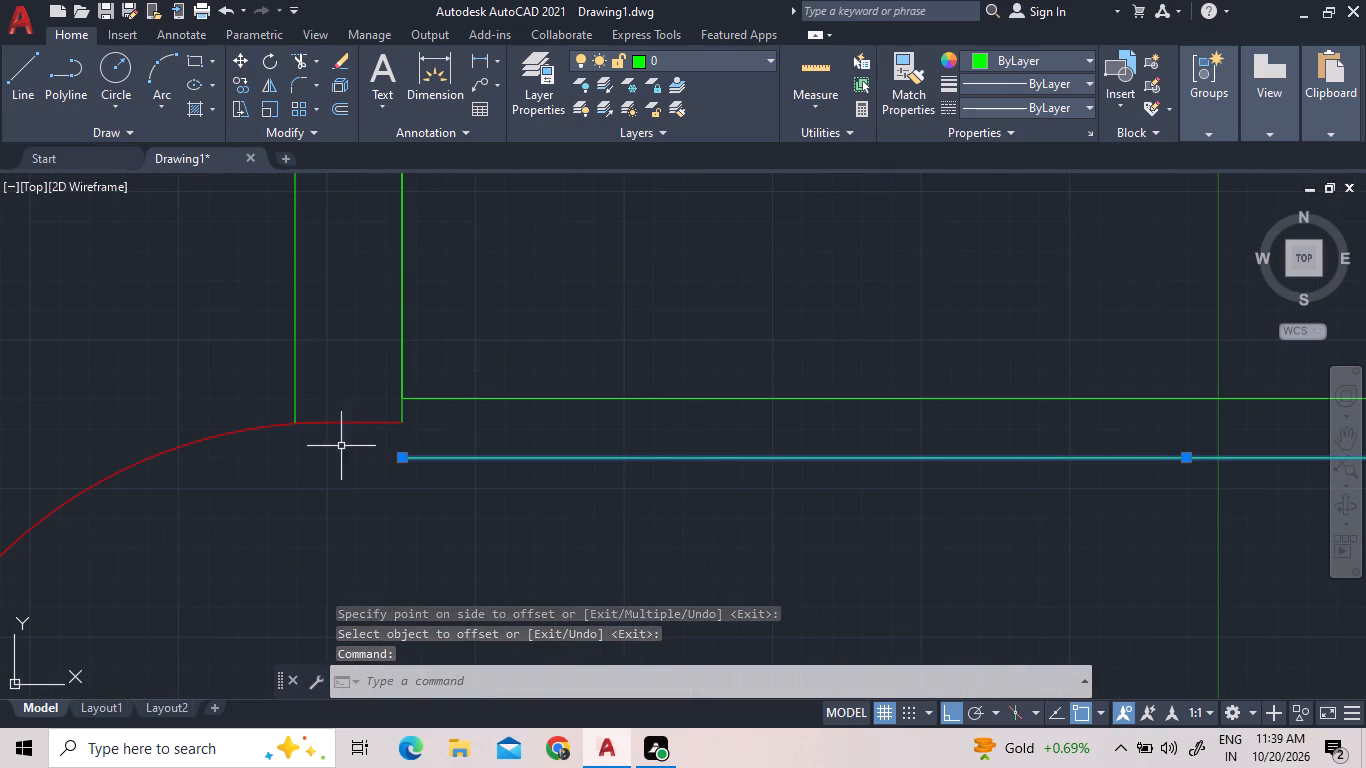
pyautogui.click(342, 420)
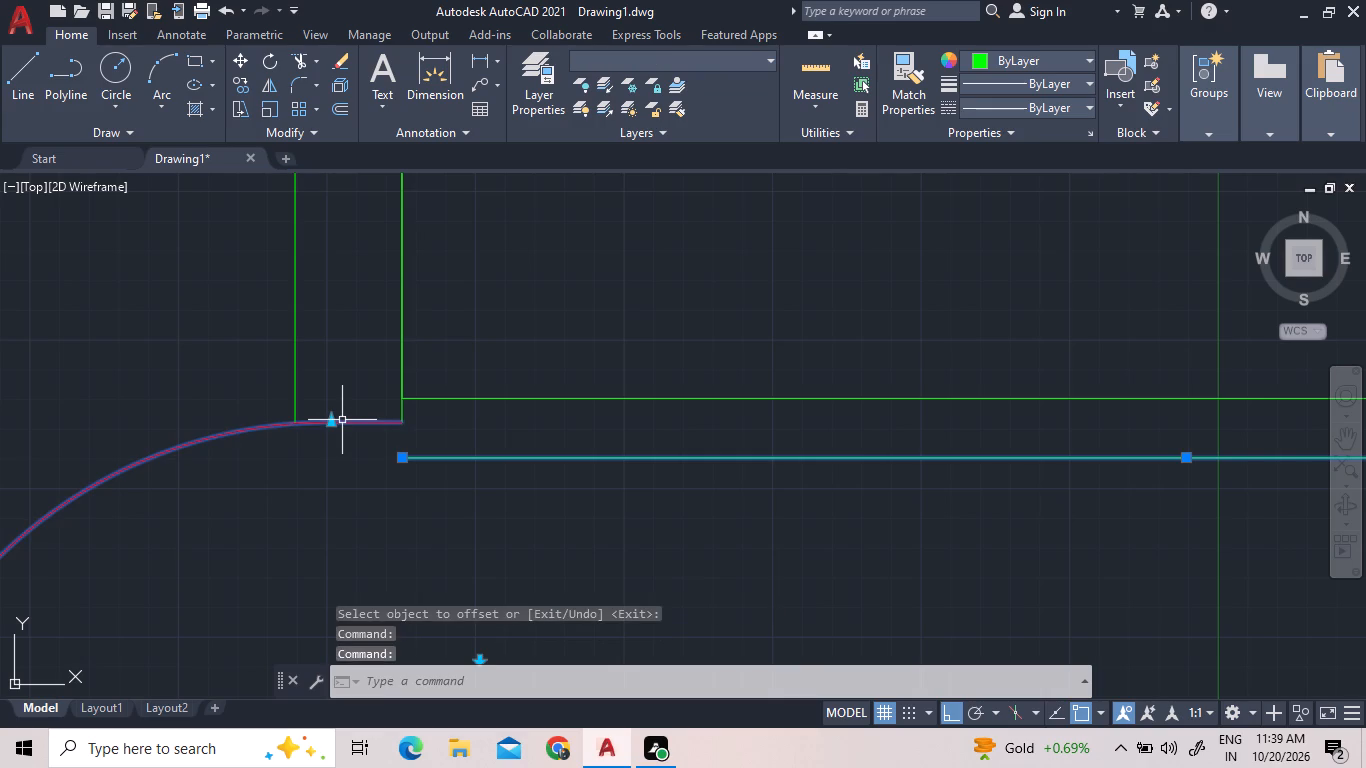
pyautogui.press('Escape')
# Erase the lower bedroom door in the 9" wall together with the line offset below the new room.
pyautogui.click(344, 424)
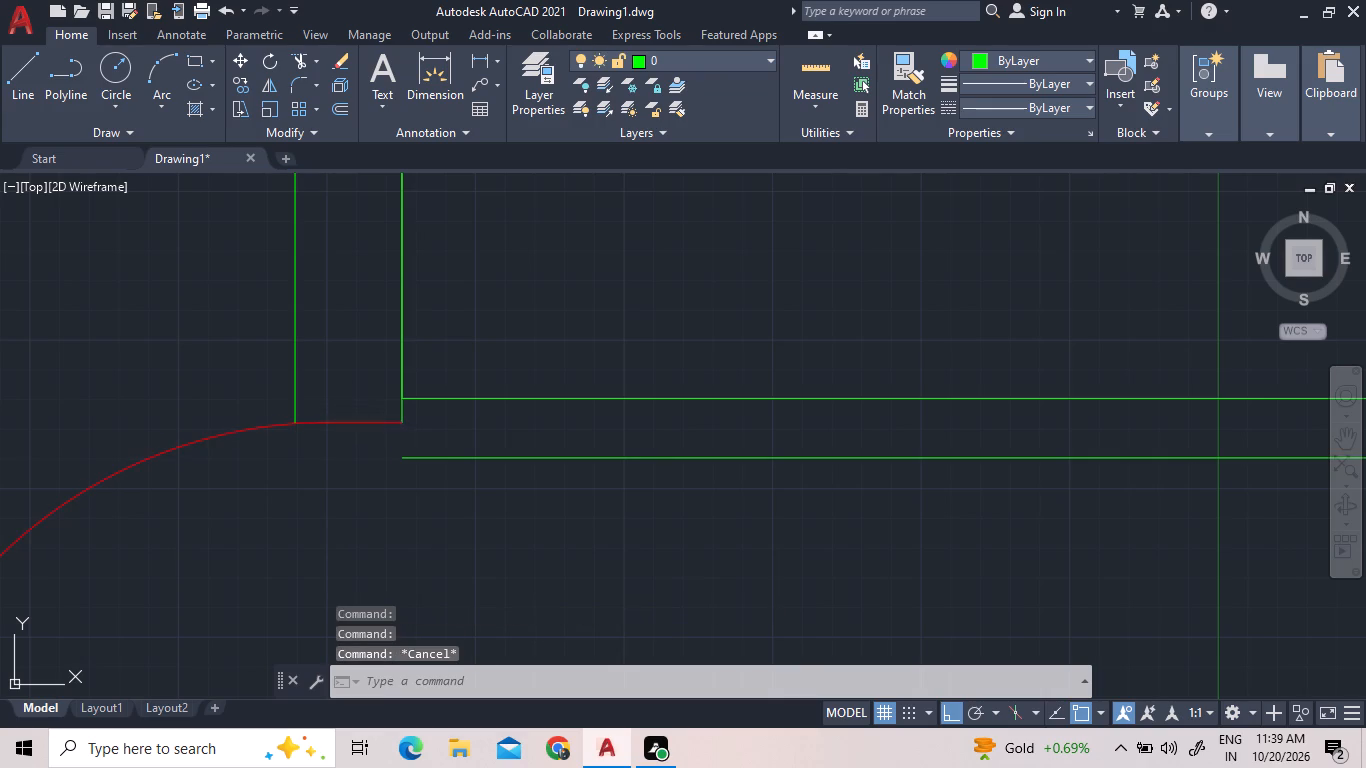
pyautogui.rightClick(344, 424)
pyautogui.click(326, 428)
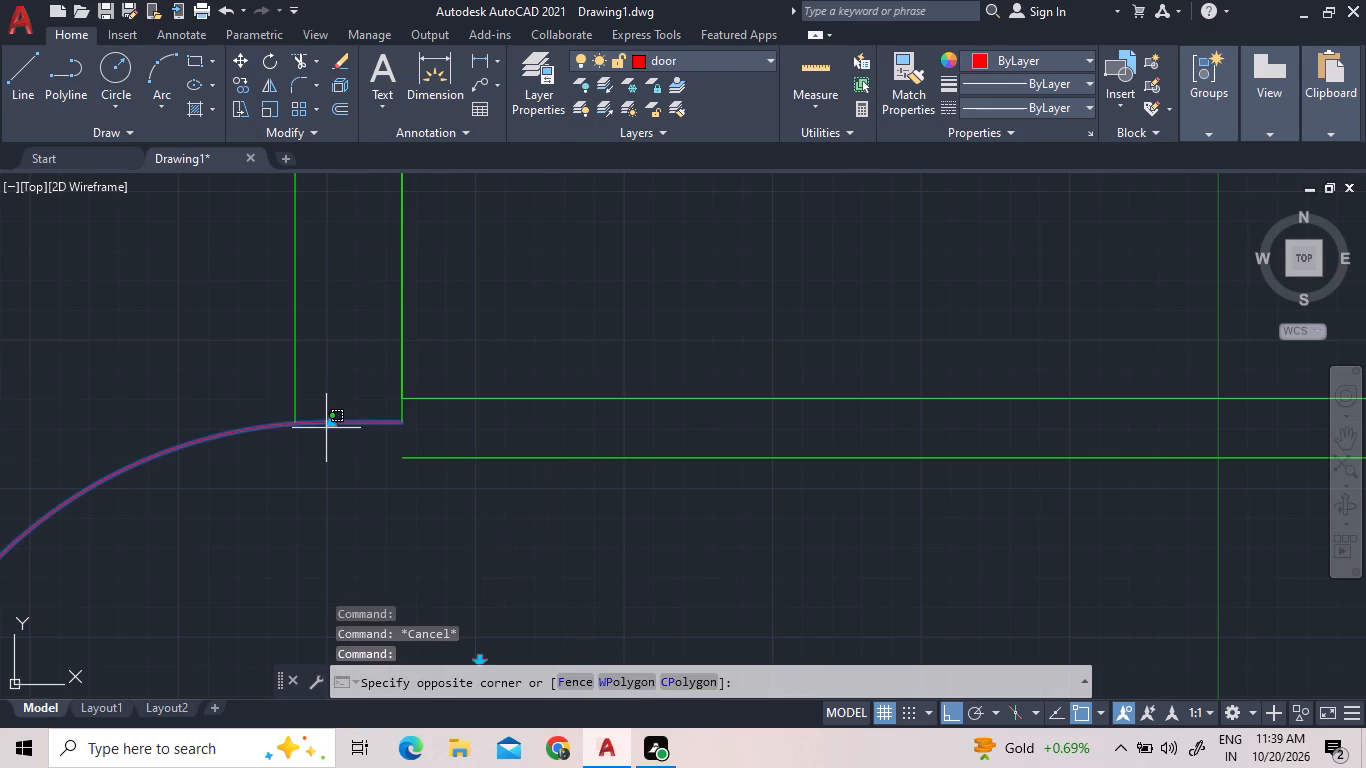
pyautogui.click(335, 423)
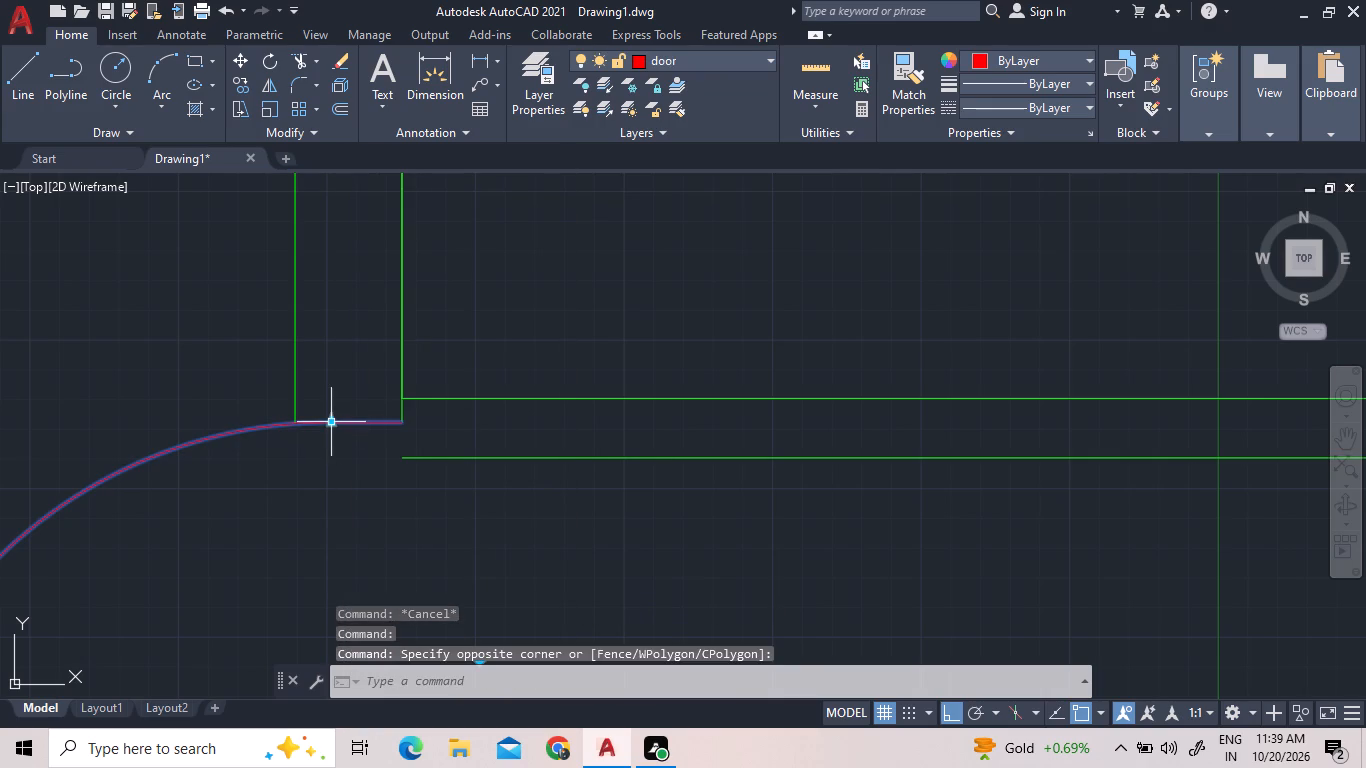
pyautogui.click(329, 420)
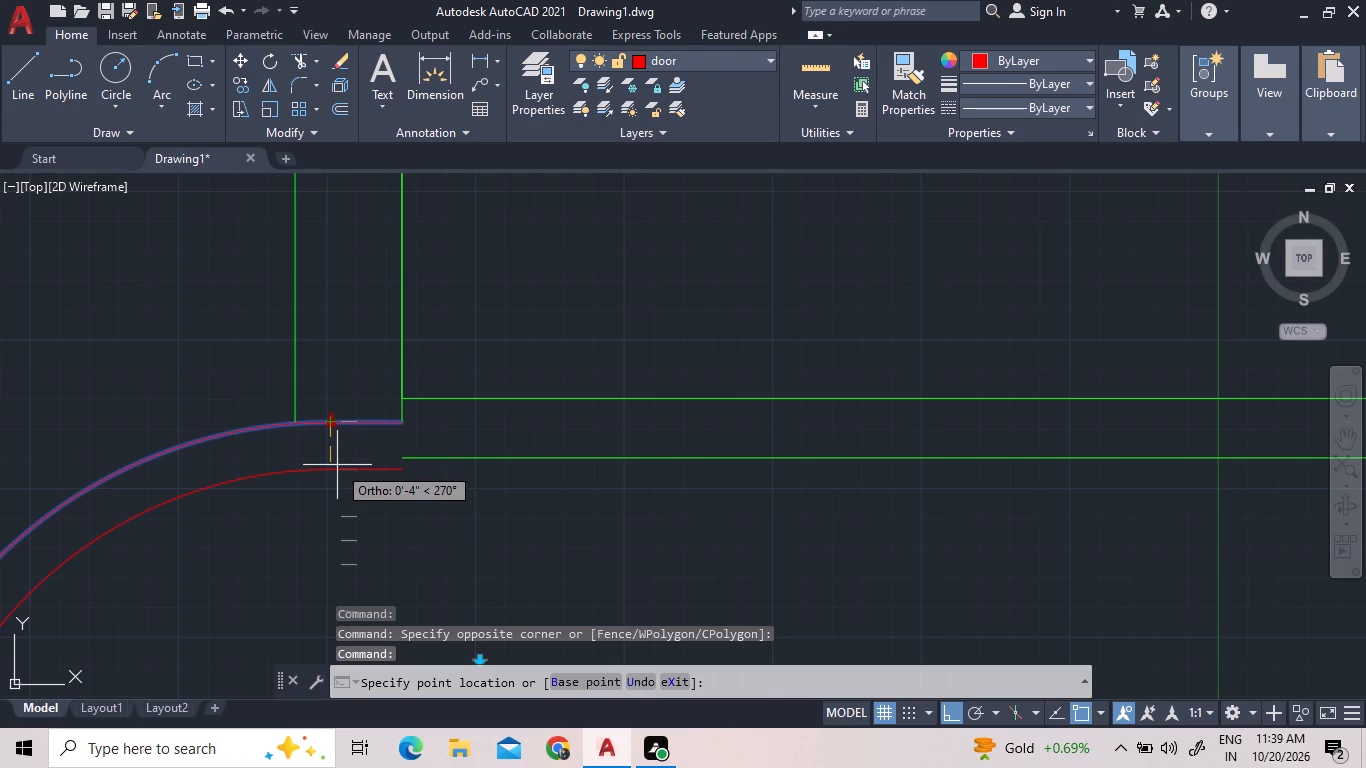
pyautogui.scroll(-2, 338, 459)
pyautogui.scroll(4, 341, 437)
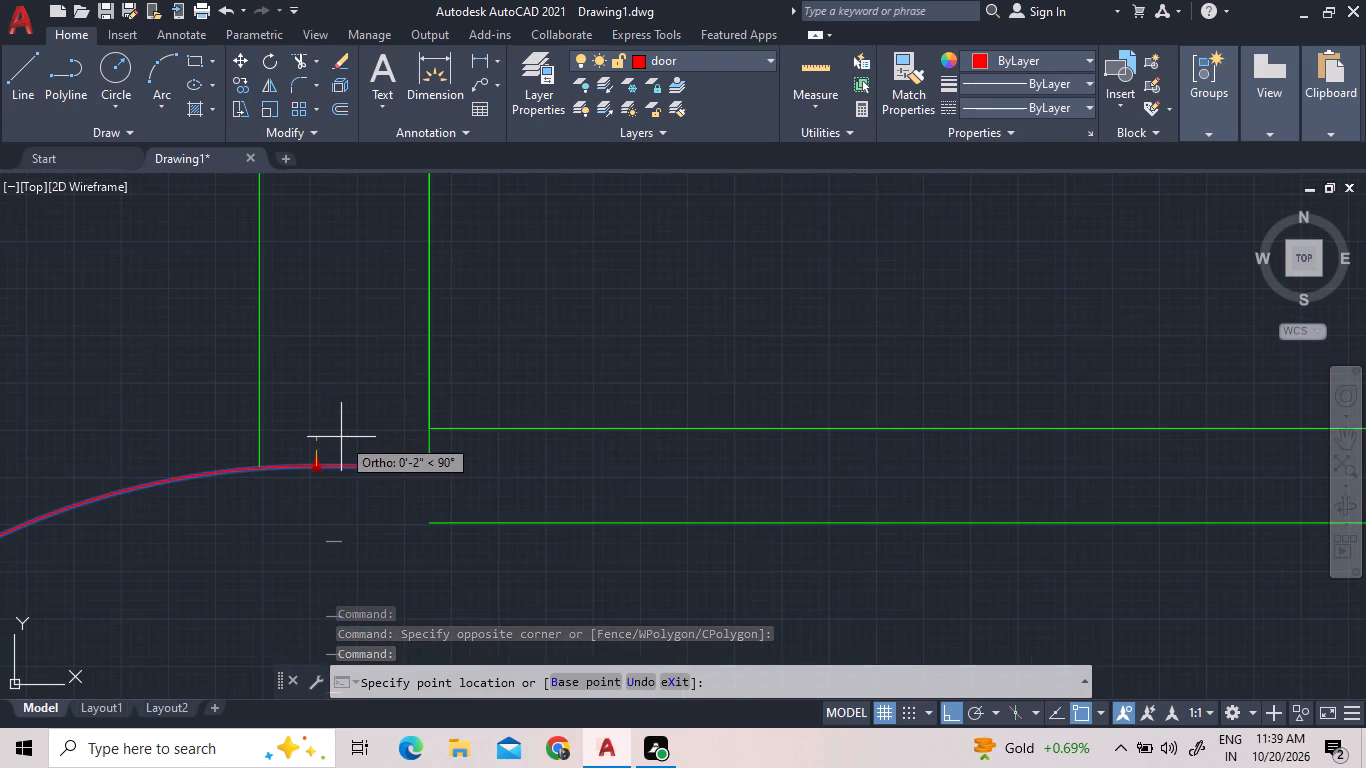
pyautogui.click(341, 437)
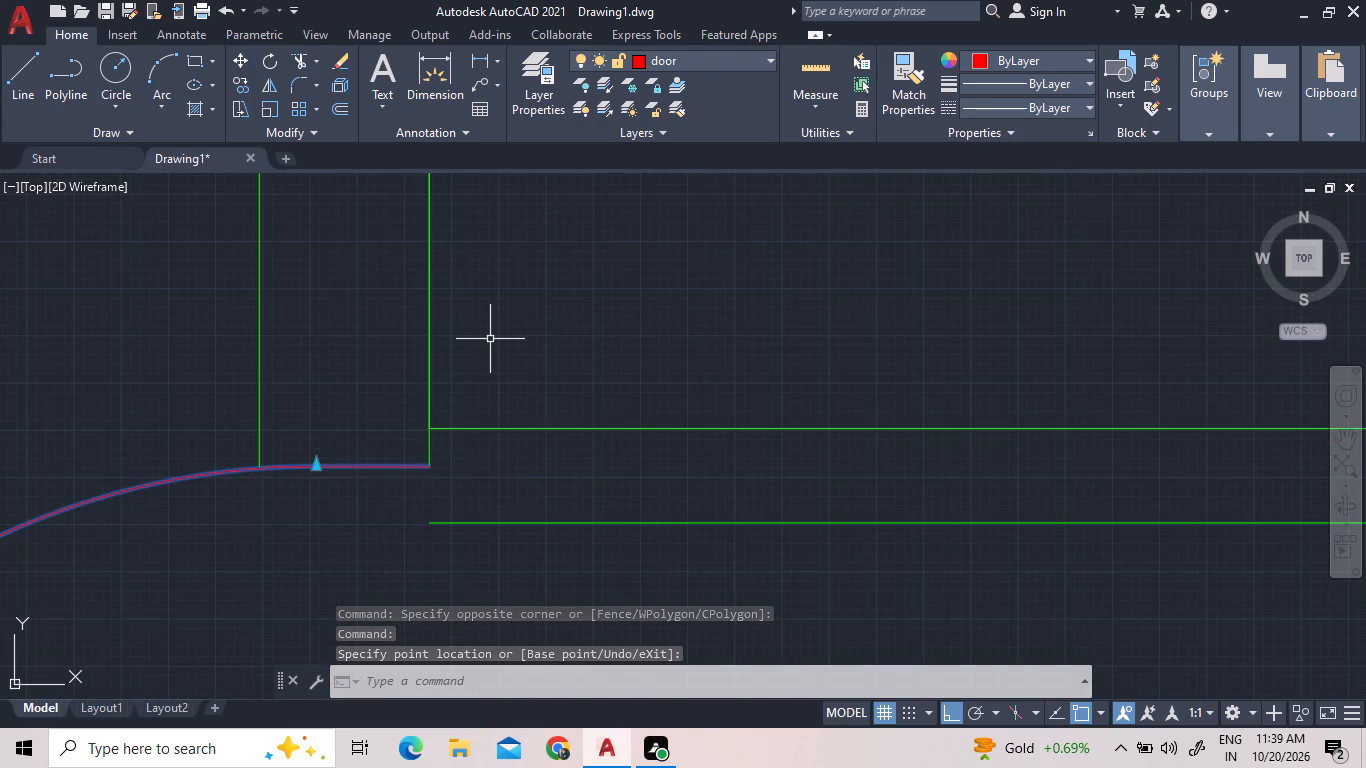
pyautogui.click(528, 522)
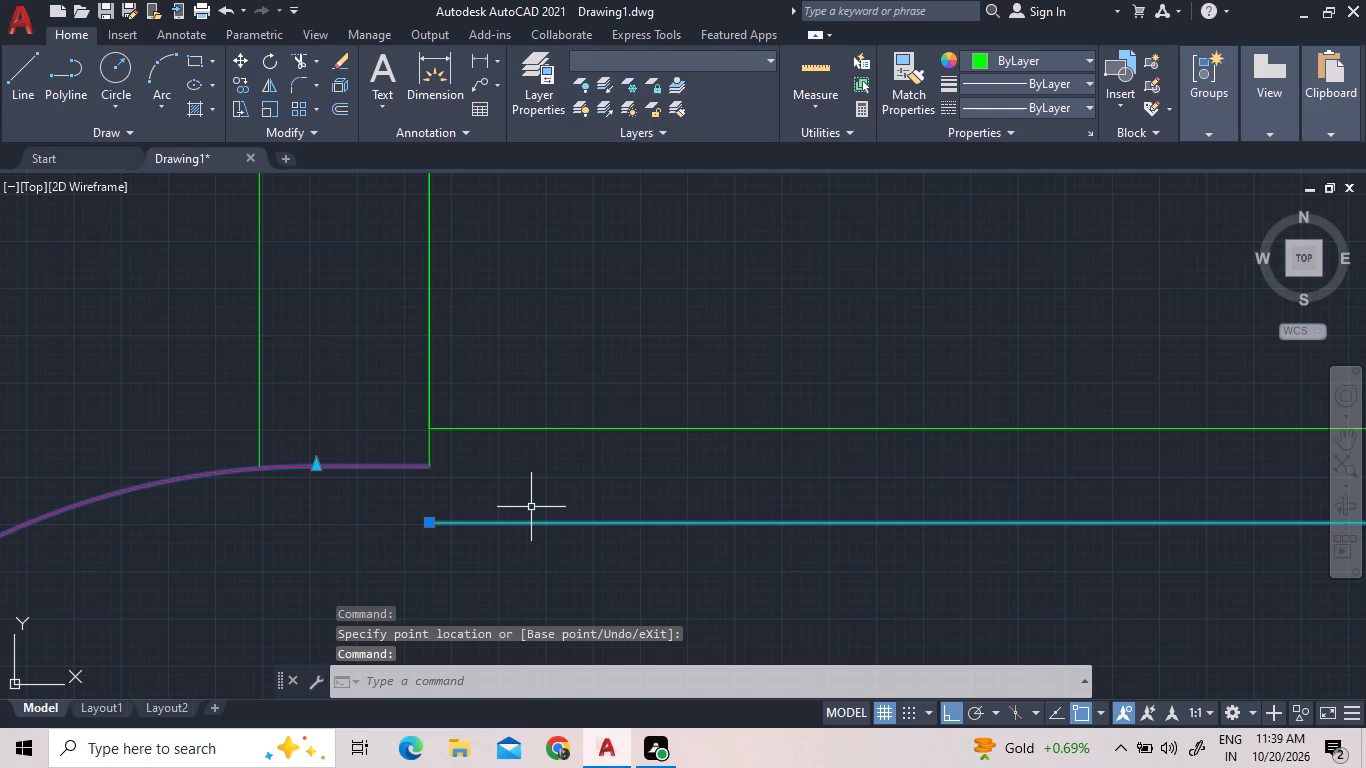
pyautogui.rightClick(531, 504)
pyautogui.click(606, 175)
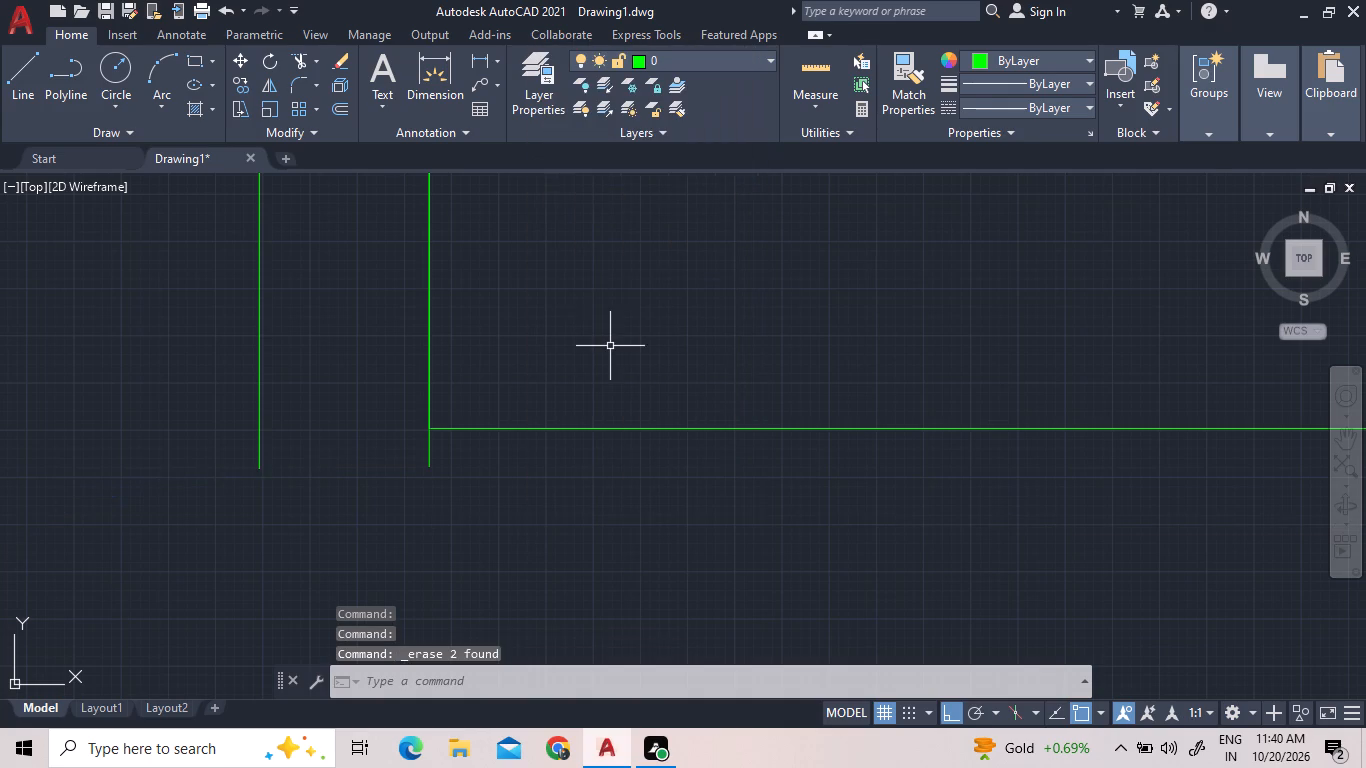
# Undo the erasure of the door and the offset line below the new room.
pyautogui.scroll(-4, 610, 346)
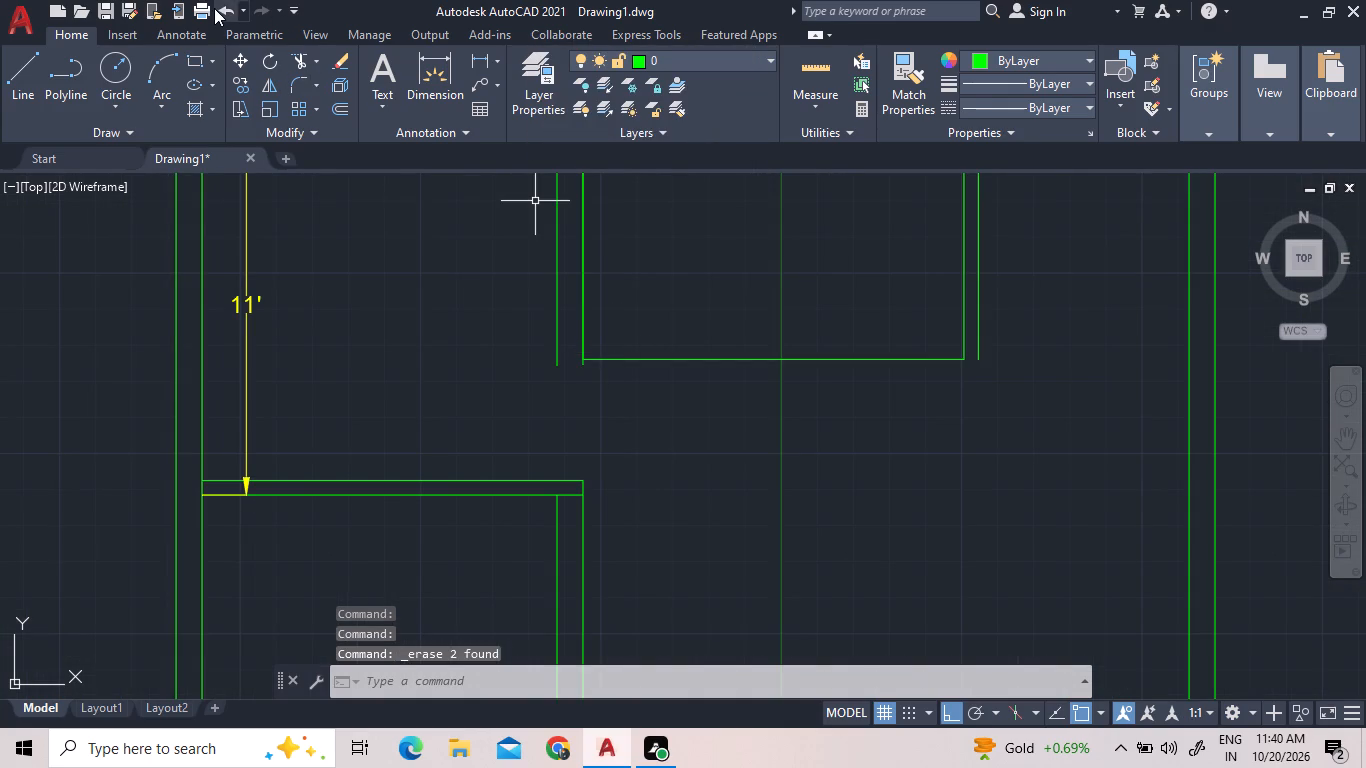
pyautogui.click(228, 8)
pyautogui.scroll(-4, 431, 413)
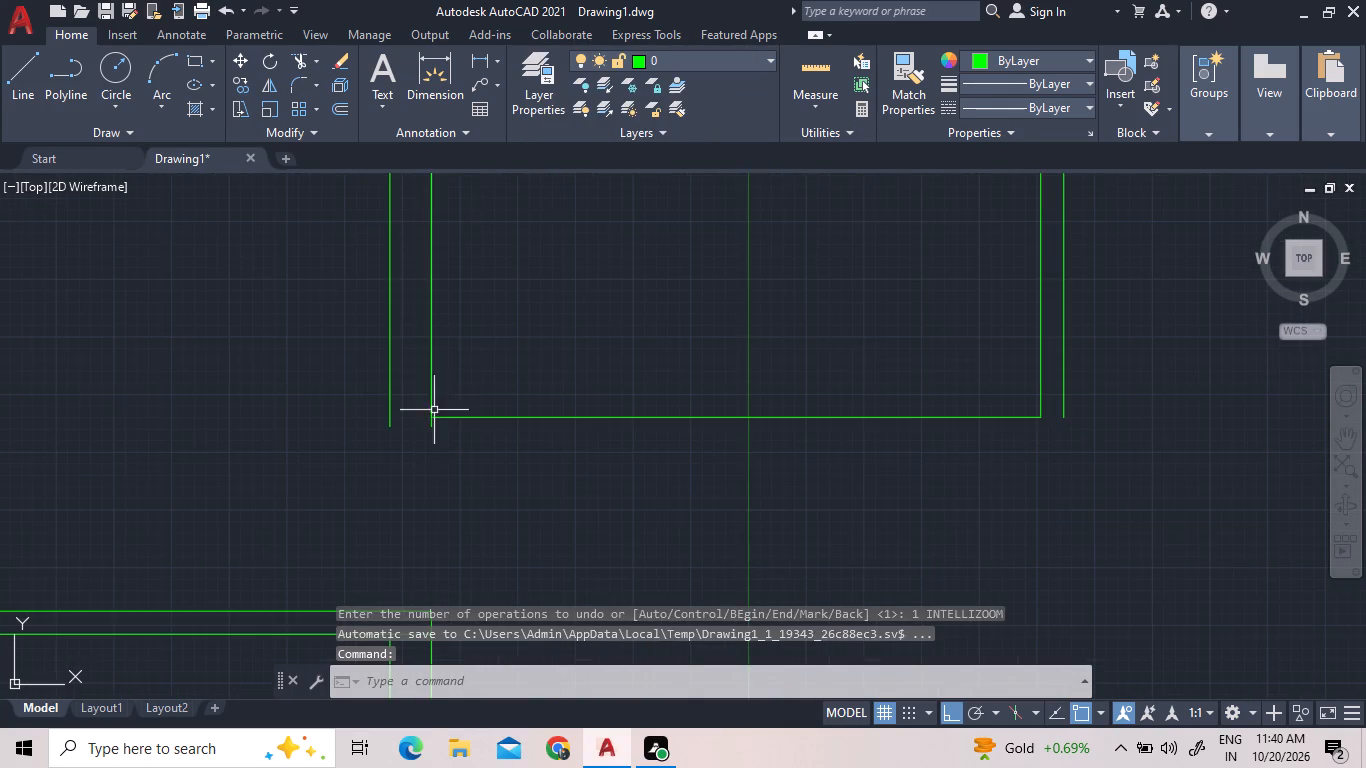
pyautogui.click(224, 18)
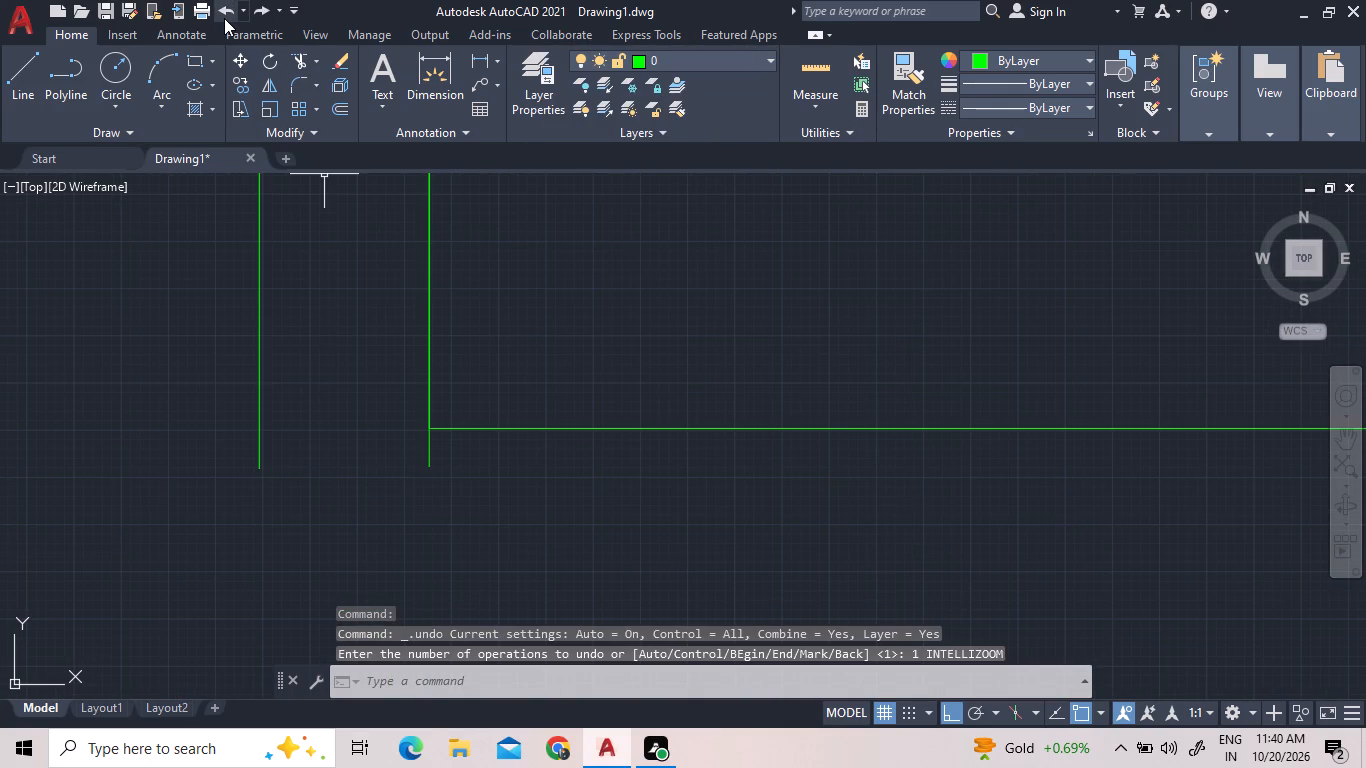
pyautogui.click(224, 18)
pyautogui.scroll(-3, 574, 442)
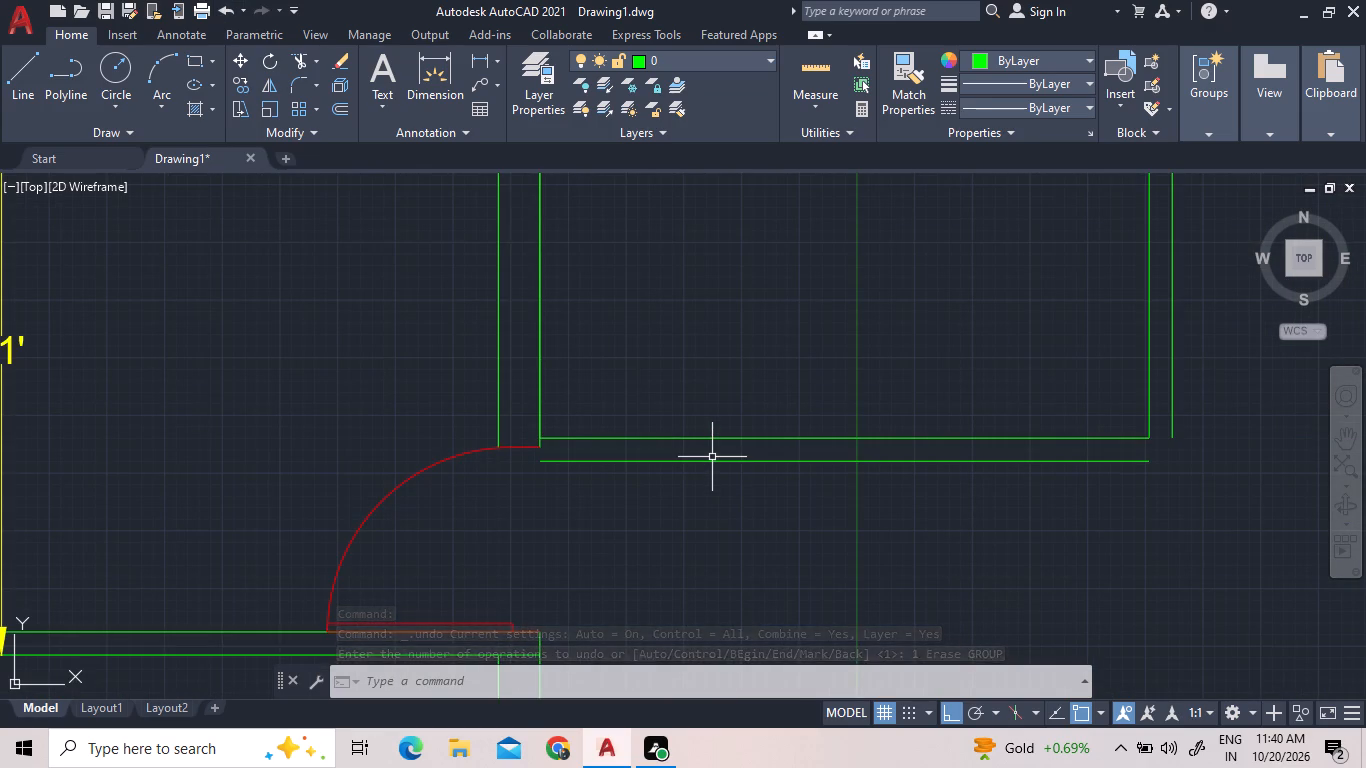
# Delete the two lines offset outward from the new room's bottom and right edges.
pyautogui.click(712, 461)
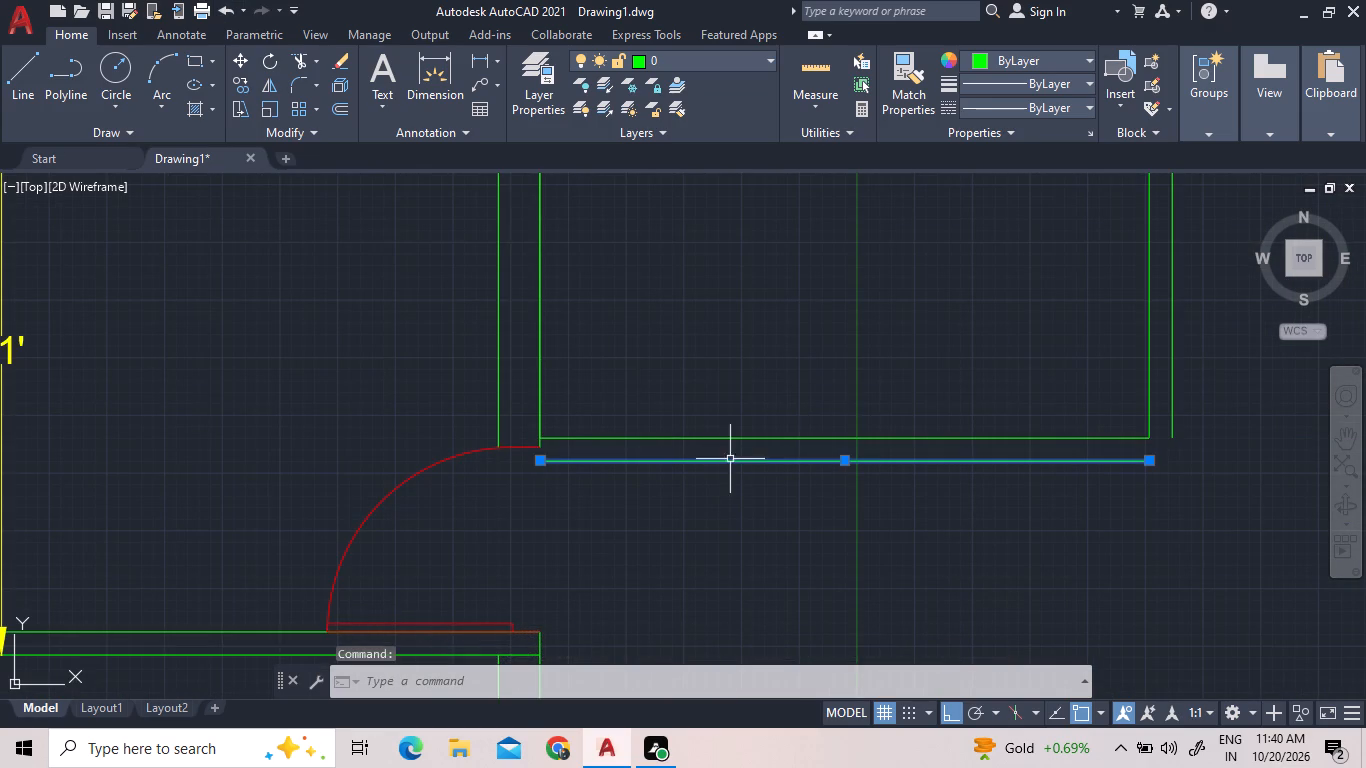
pyautogui.click(1173, 394)
pyautogui.press('Delete')
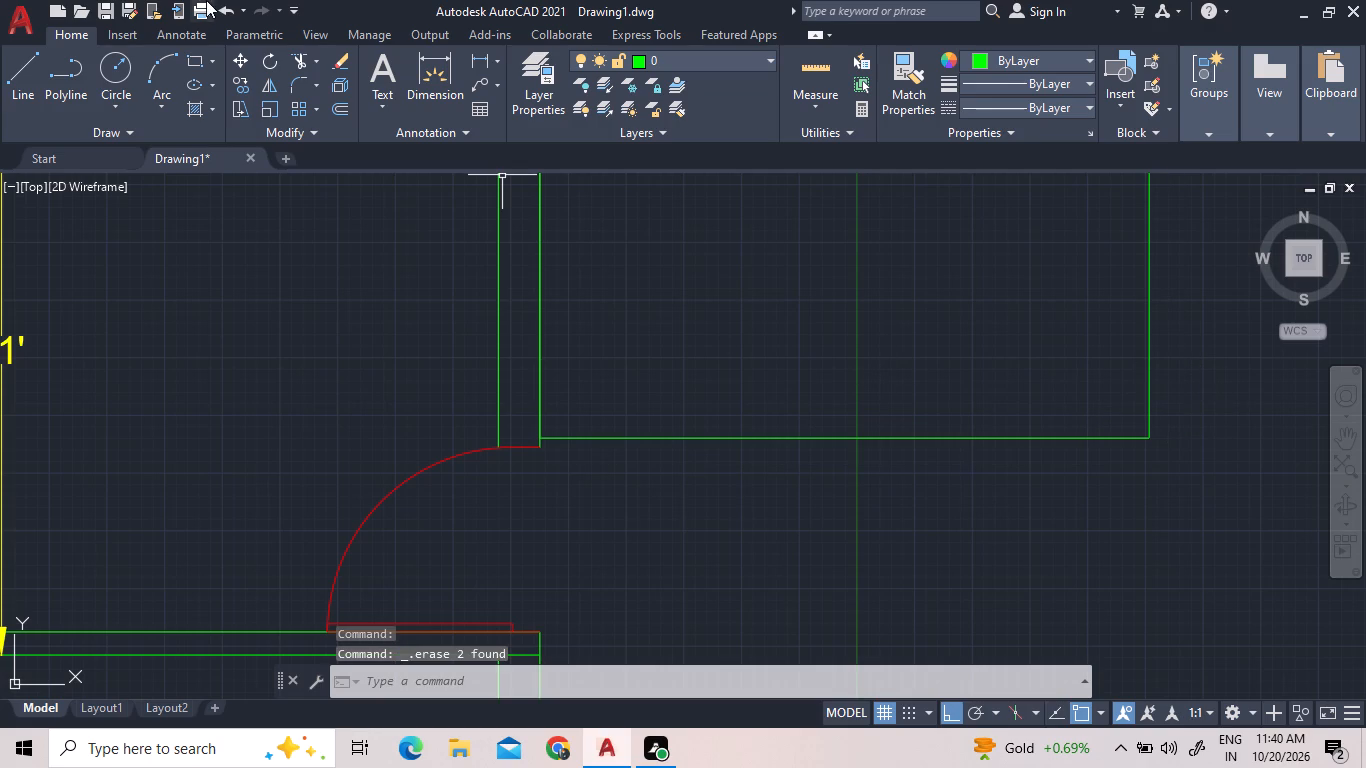
# Offset the new room's bottom and right edges 5" inward to form its partition walls.
pyautogui.click(340, 108)
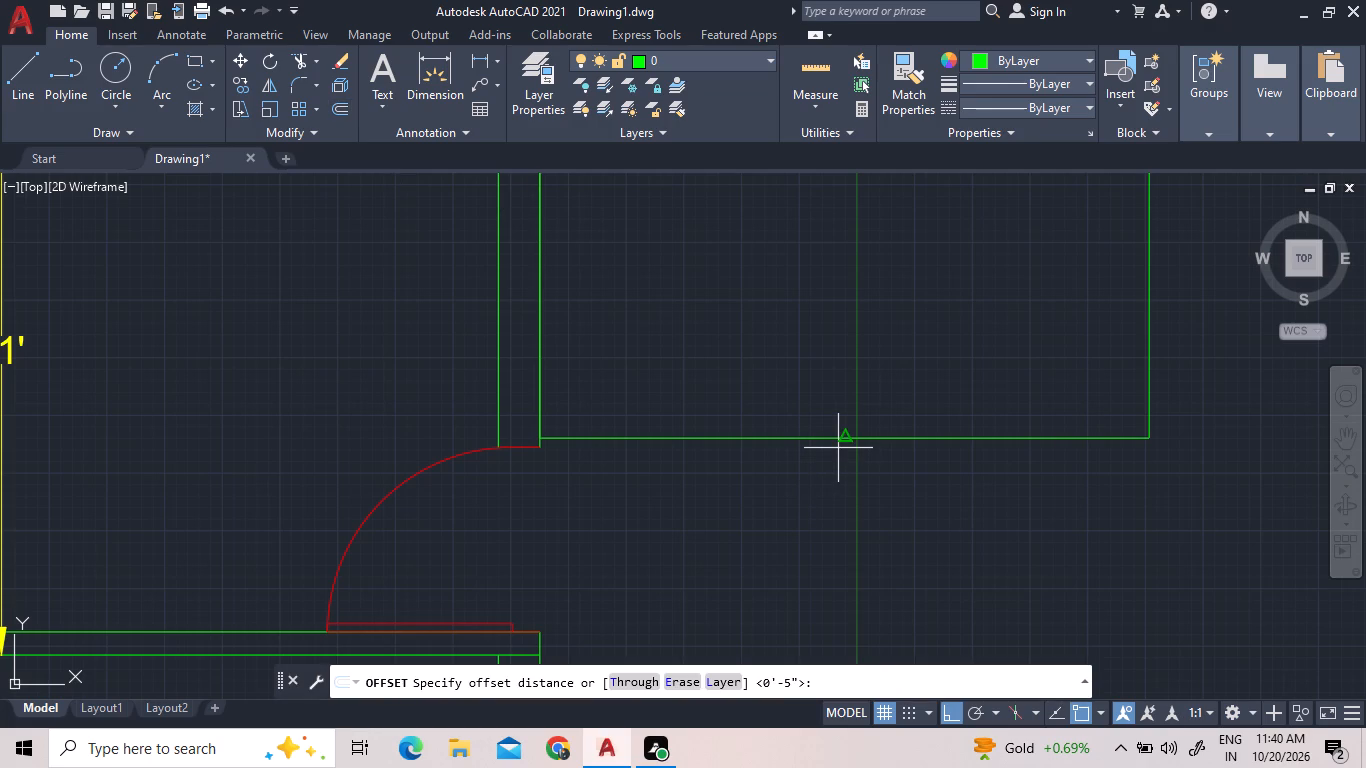
pyautogui.press('Return')
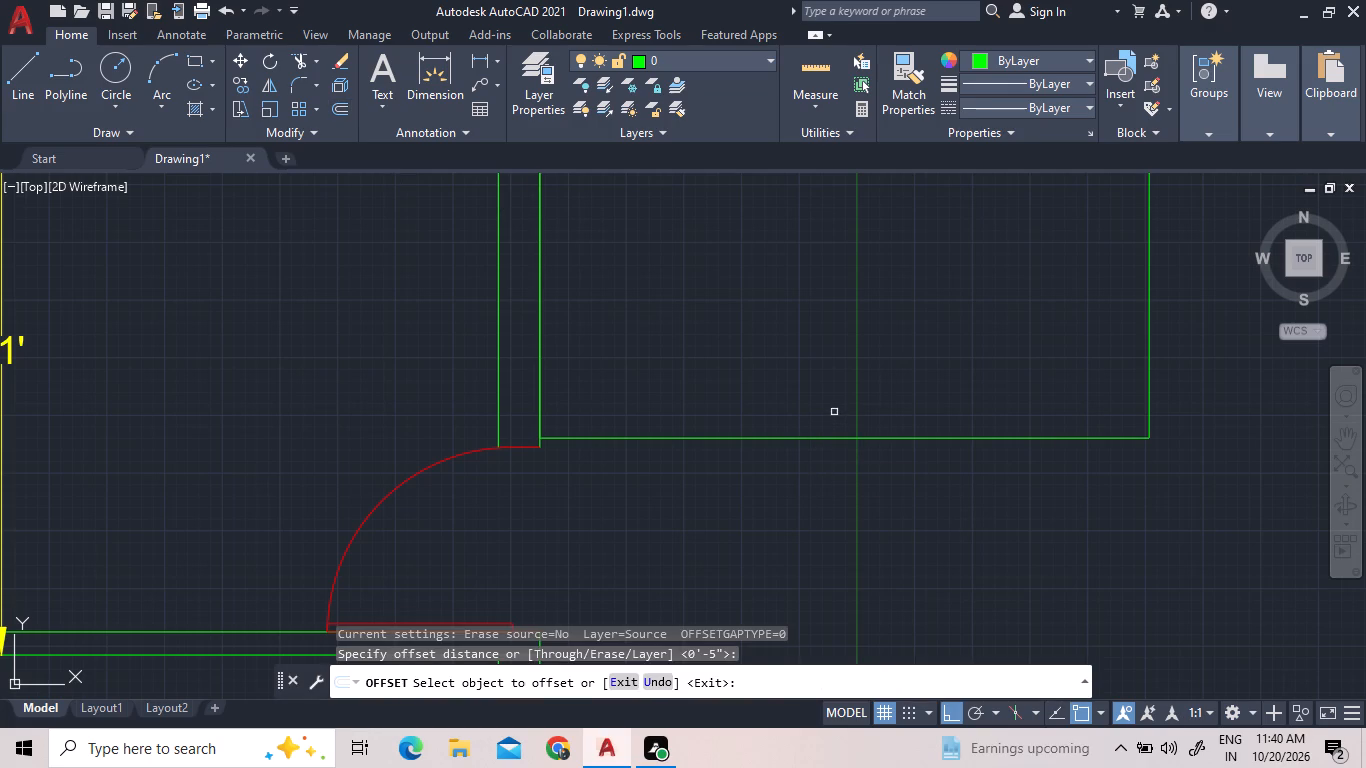
pyautogui.click(835, 438)
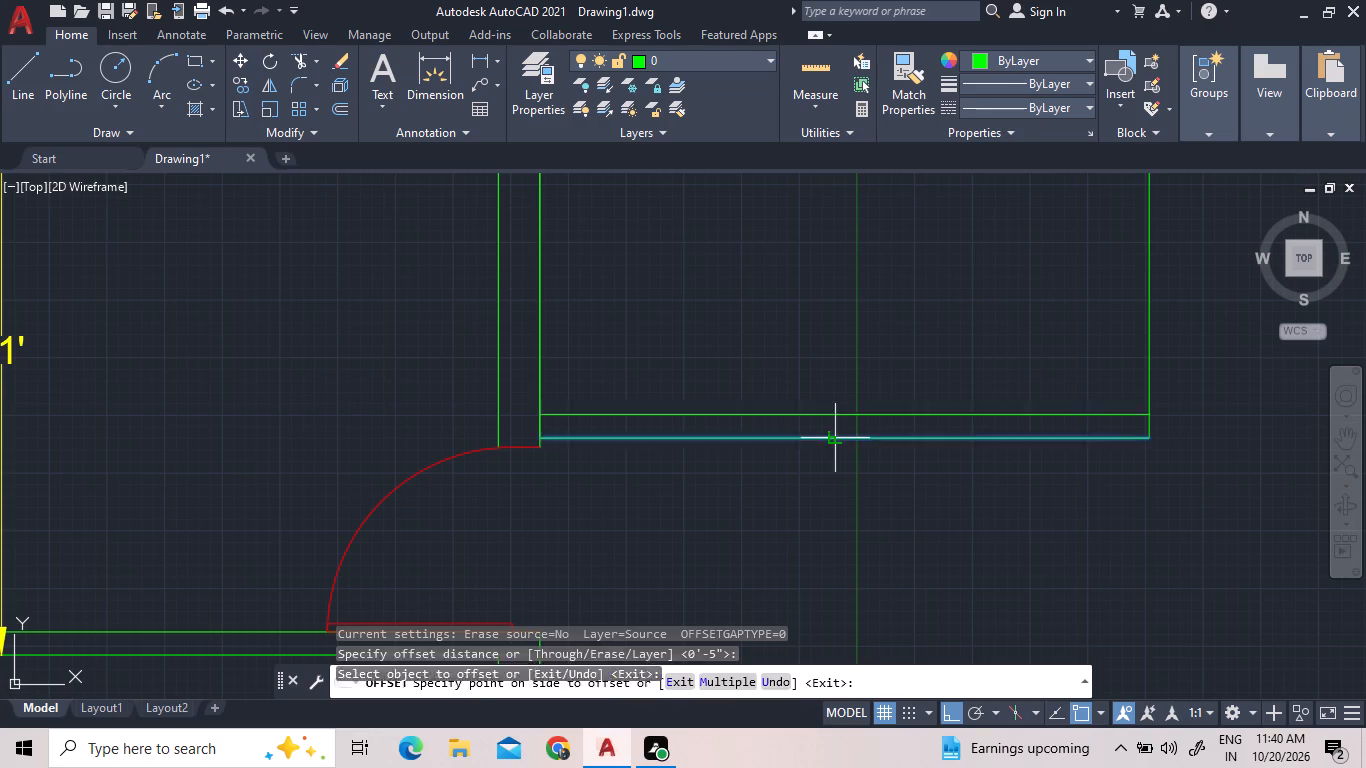
pyautogui.click(838, 403)
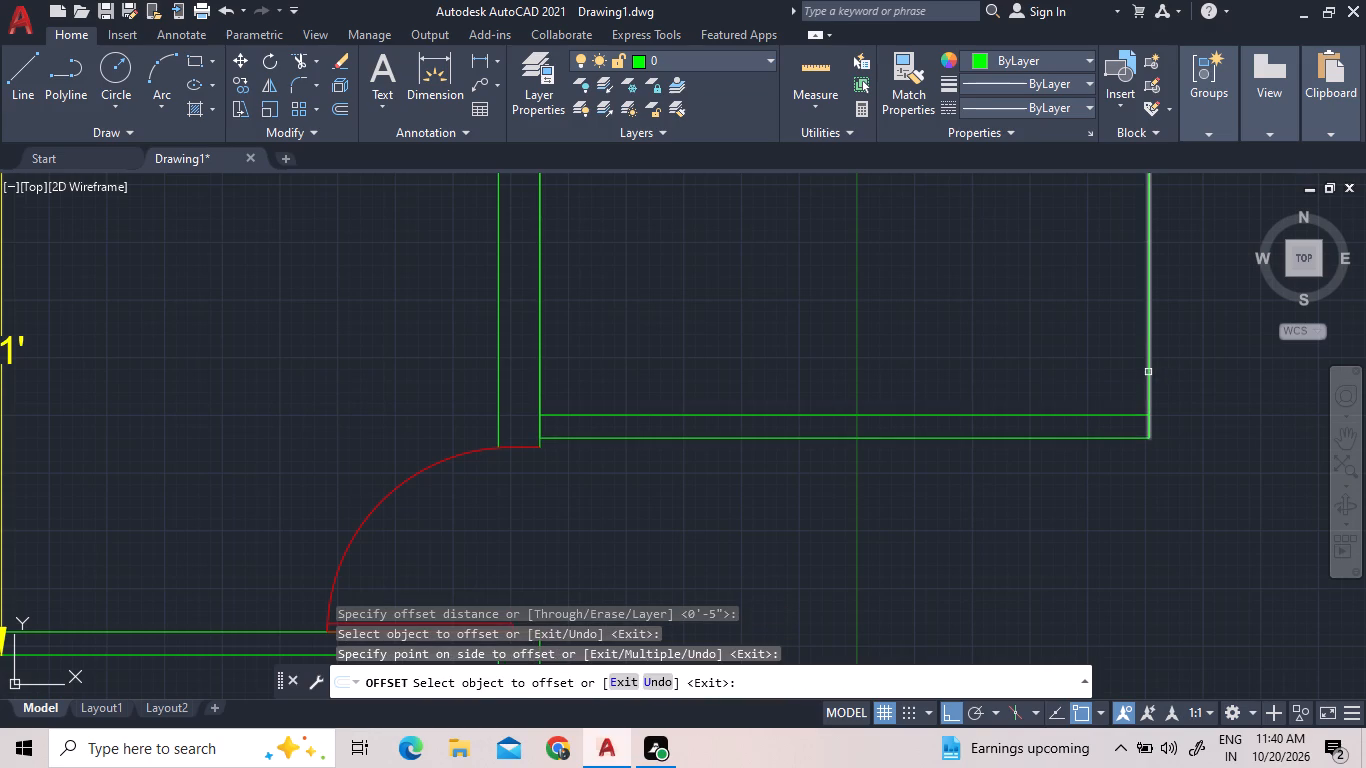
pyautogui.click(1148, 372)
pyautogui.click(1077, 371)
pyautogui.scroll(-3, 1053, 474)
pyautogui.scroll(1, 1076, 453)
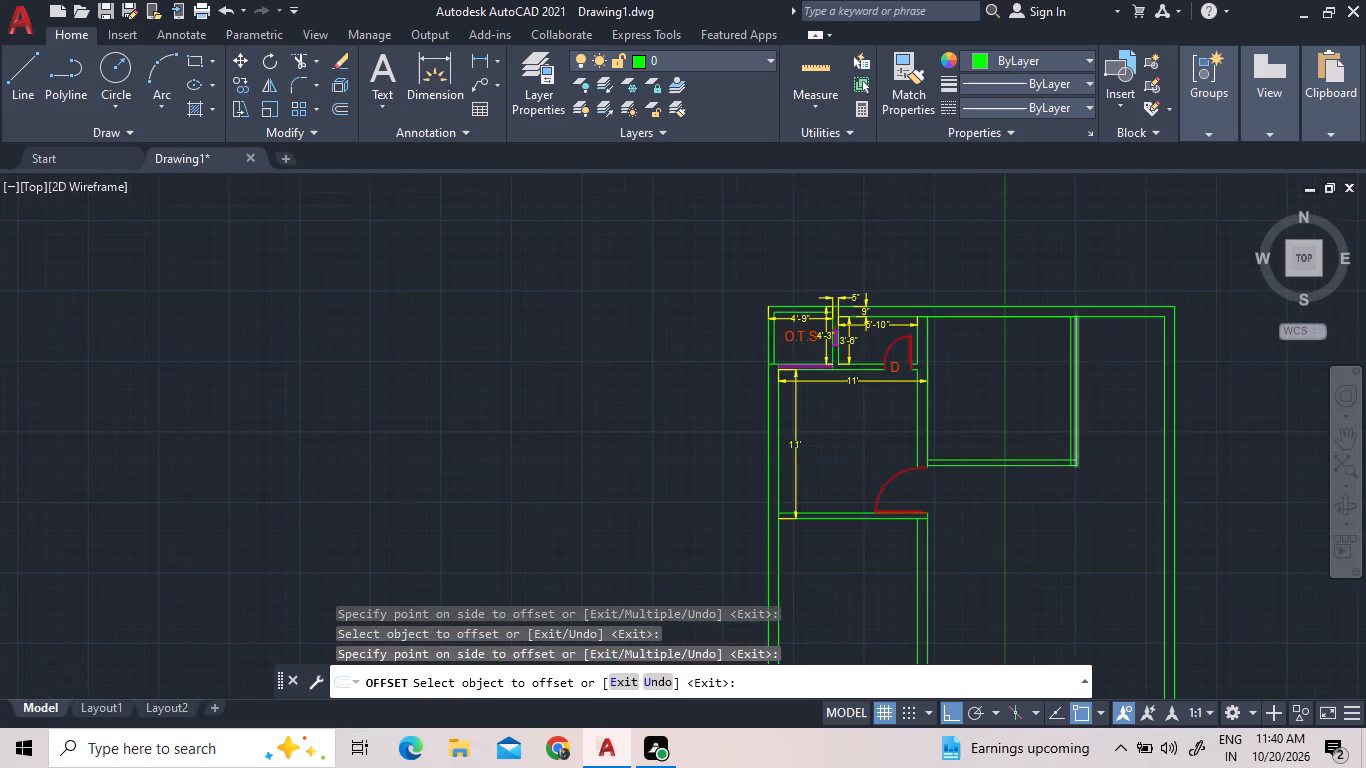
pyautogui.scroll(1, 1076, 453)
pyautogui.scroll(-1, 1077, 450)
pyautogui.rightClick(959, 302)
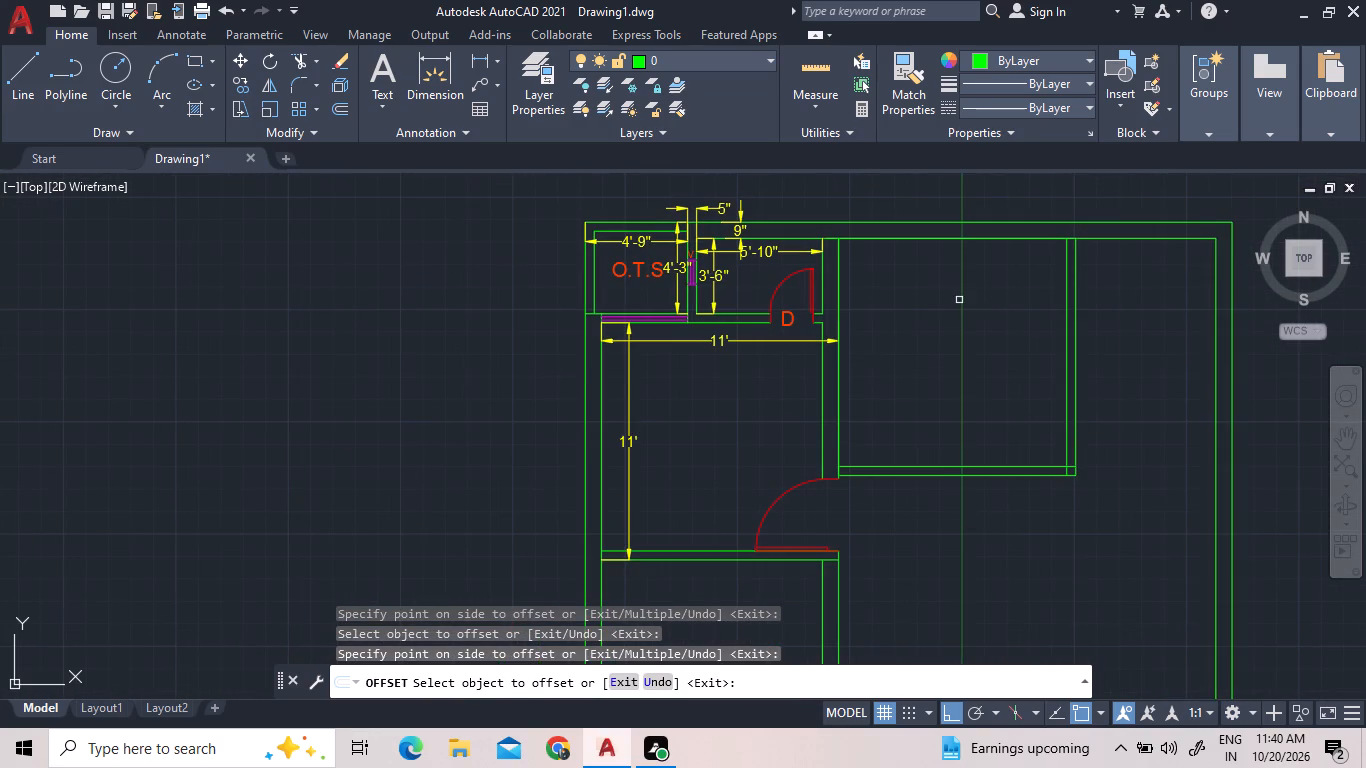
pyautogui.click(984, 315)
# Trim the top wall's inner line between the faces of the 9" inner wall and of the new room's right partition.
pyautogui.click(300, 57)
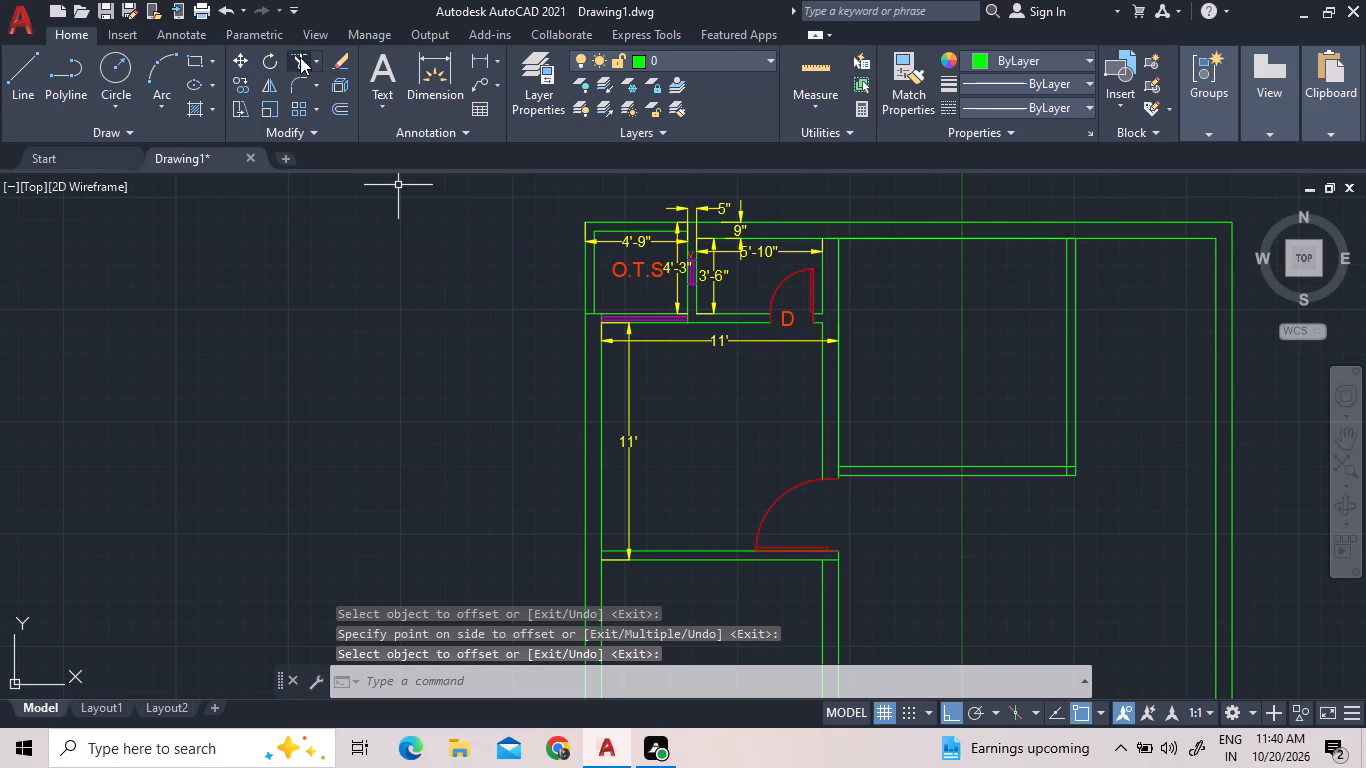
pyautogui.click(832, 237)
pyautogui.click(831, 240)
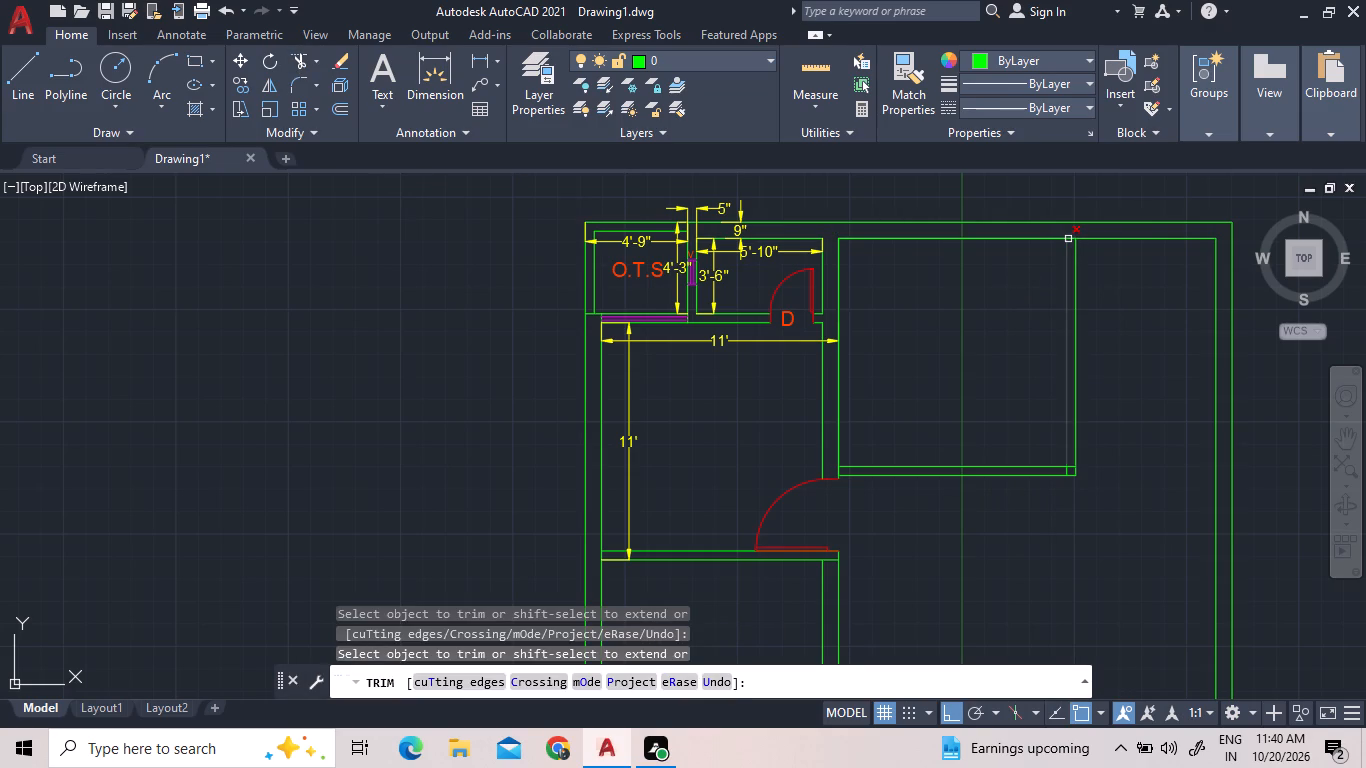
pyautogui.scroll(2, 1070, 240)
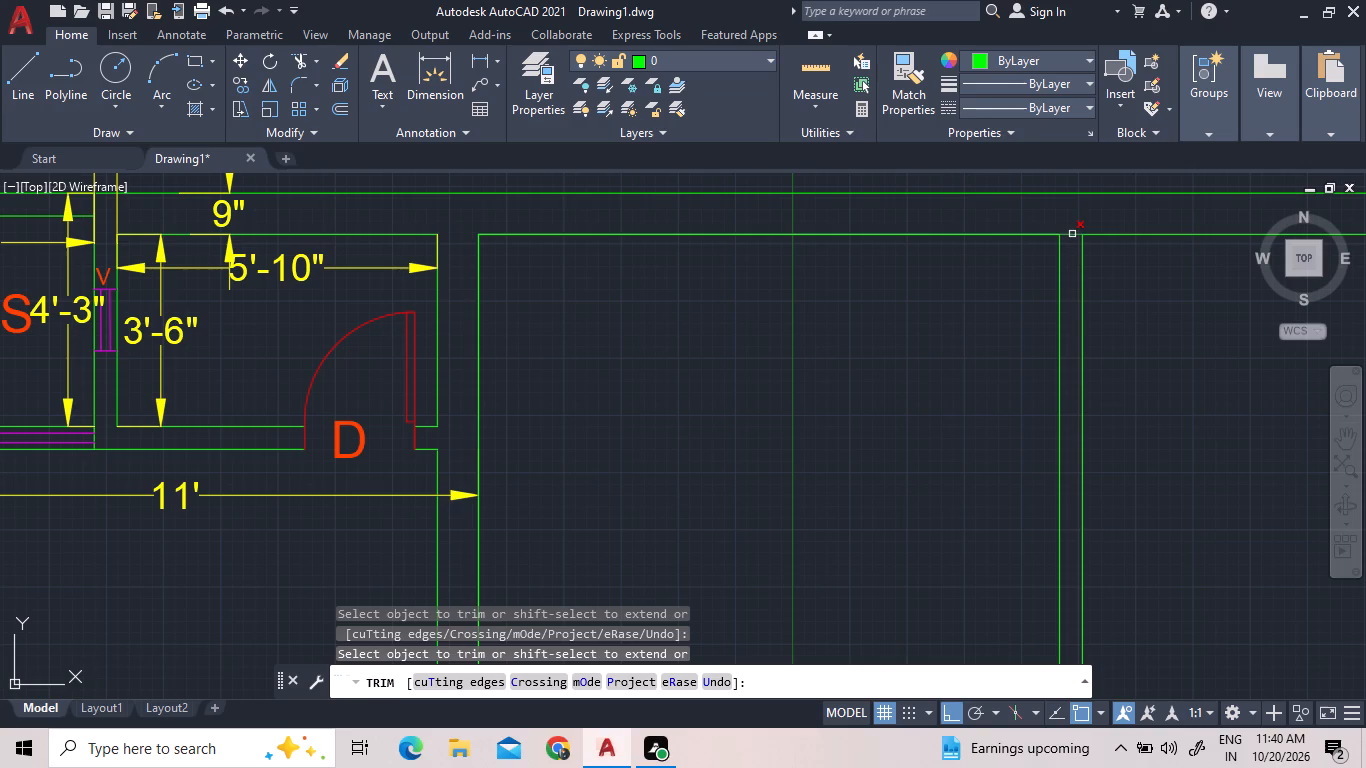
pyautogui.click(1072, 234)
pyautogui.click(1072, 232)
# Trim the overlapping lines at the new room's bottom-right partition corner and the 9" wall face between the bottom partition's two lines.
pyautogui.scroll(-3, 1072, 220)
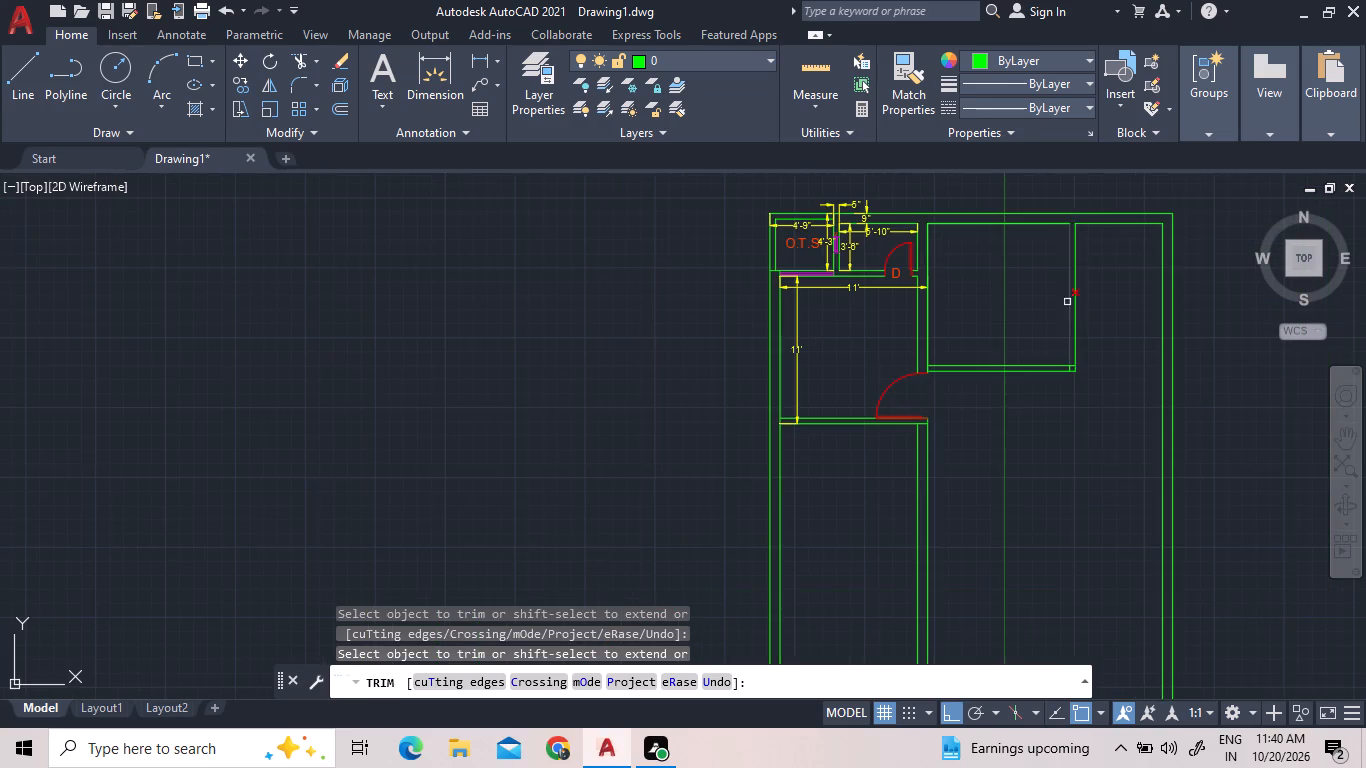
pyautogui.scroll(2, 1079, 384)
pyautogui.click(1063, 333)
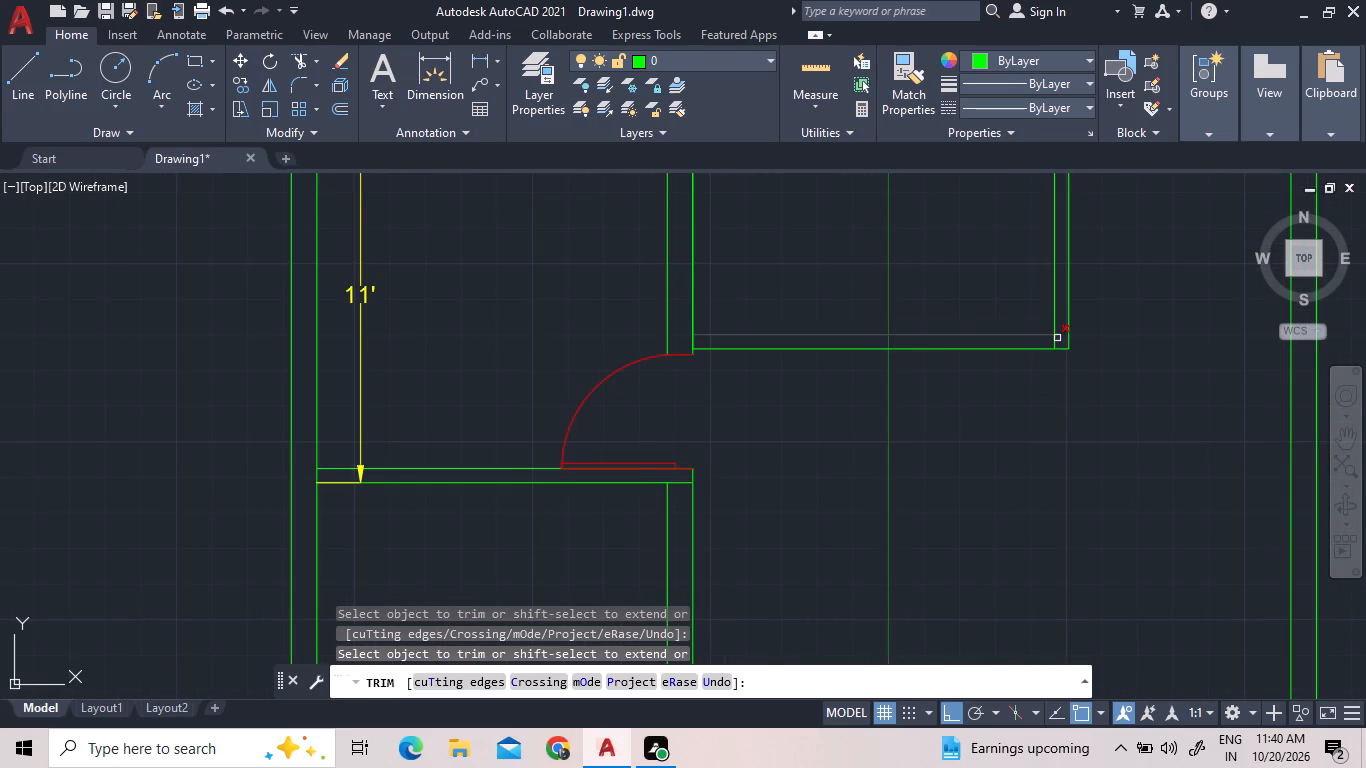
pyautogui.click(1056, 339)
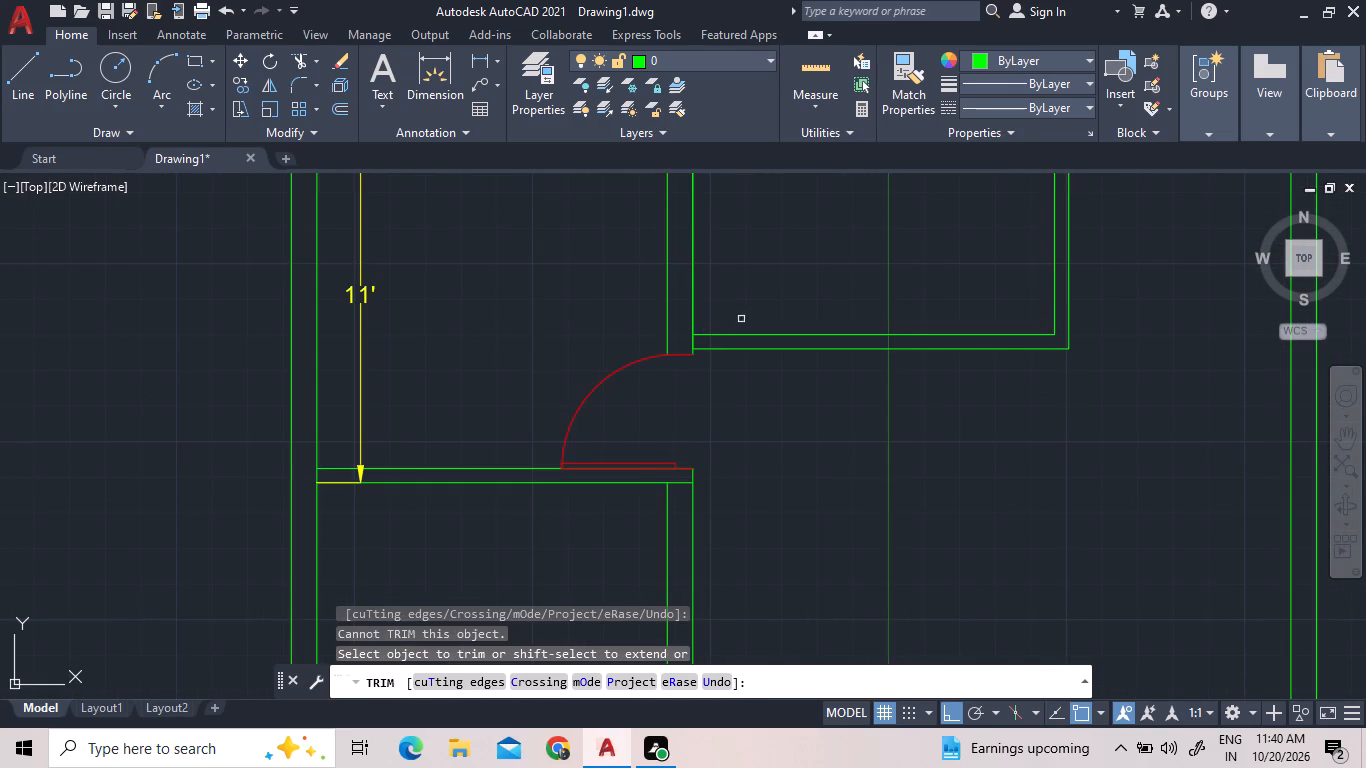
pyautogui.click(693, 340)
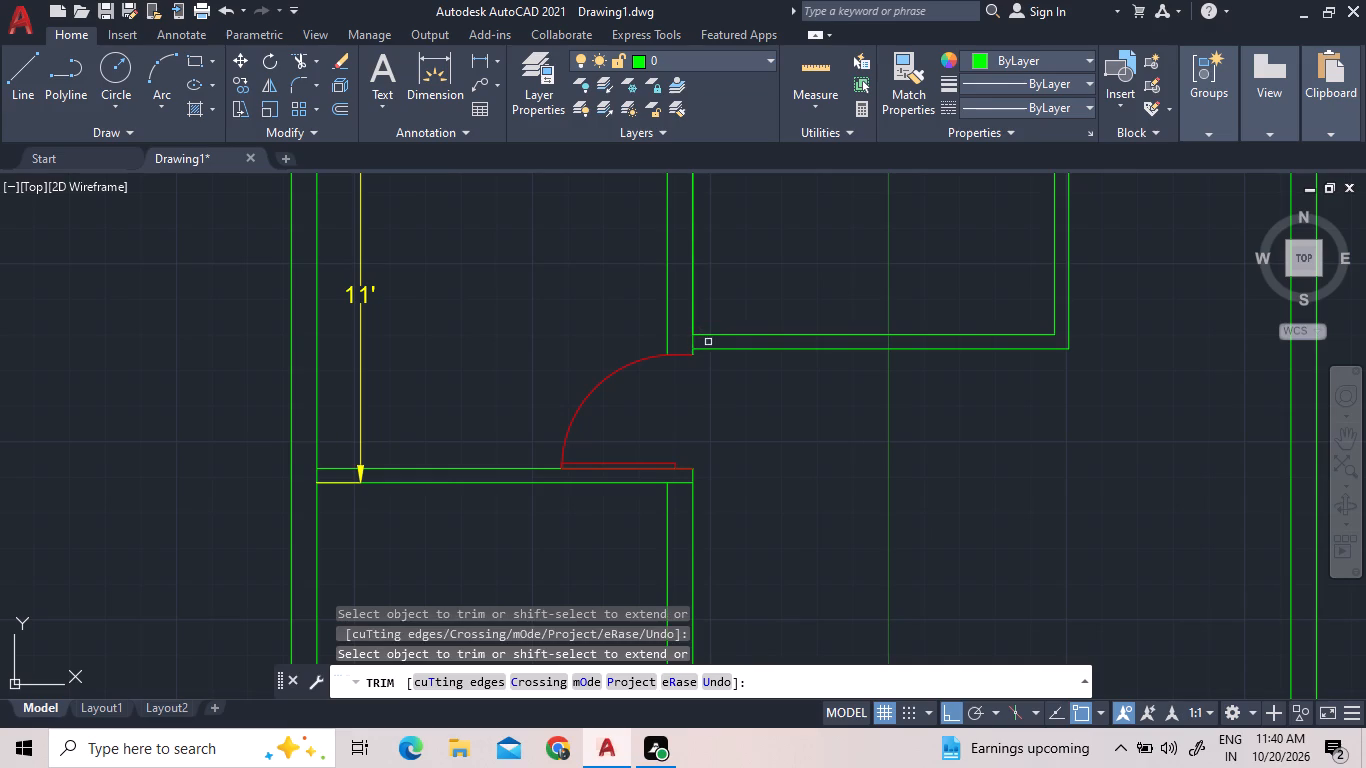
pyautogui.click(694, 342)
pyautogui.rightClick(730, 298)
pyautogui.click(756, 303)
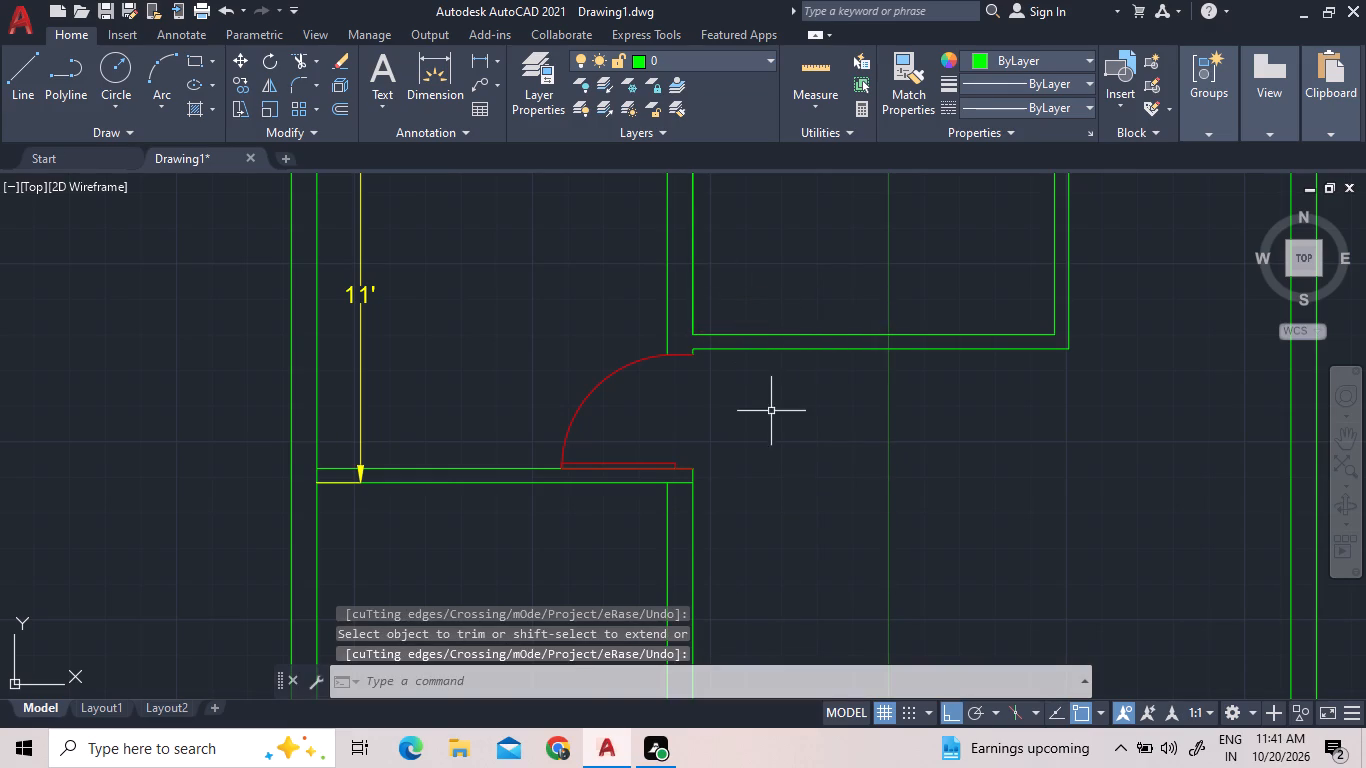
# Make the door layer the current layer in place of layer 0.
pyautogui.scroll(-1, 770, 432)
pyautogui.scroll(1, 841, 367)
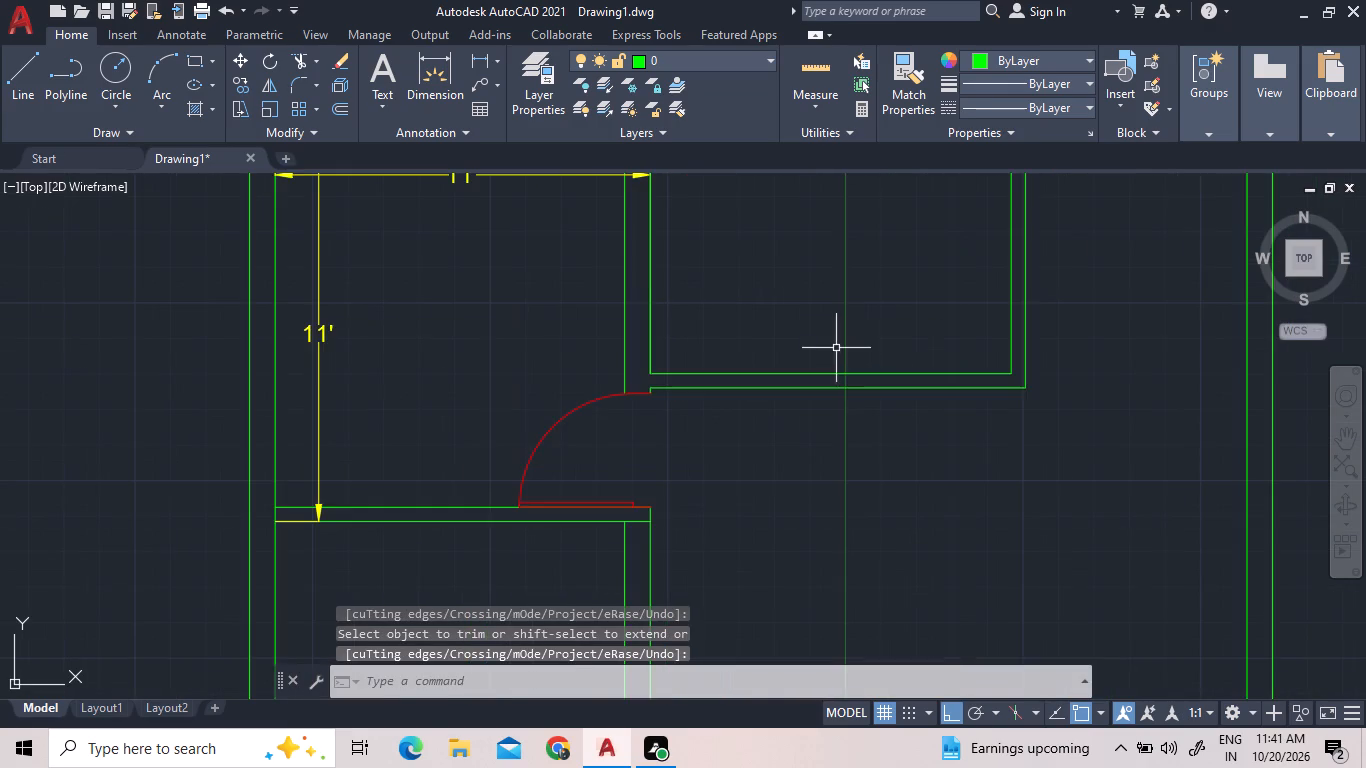
pyautogui.scroll(-2, 841, 335)
pyautogui.scroll(1, 893, 281)
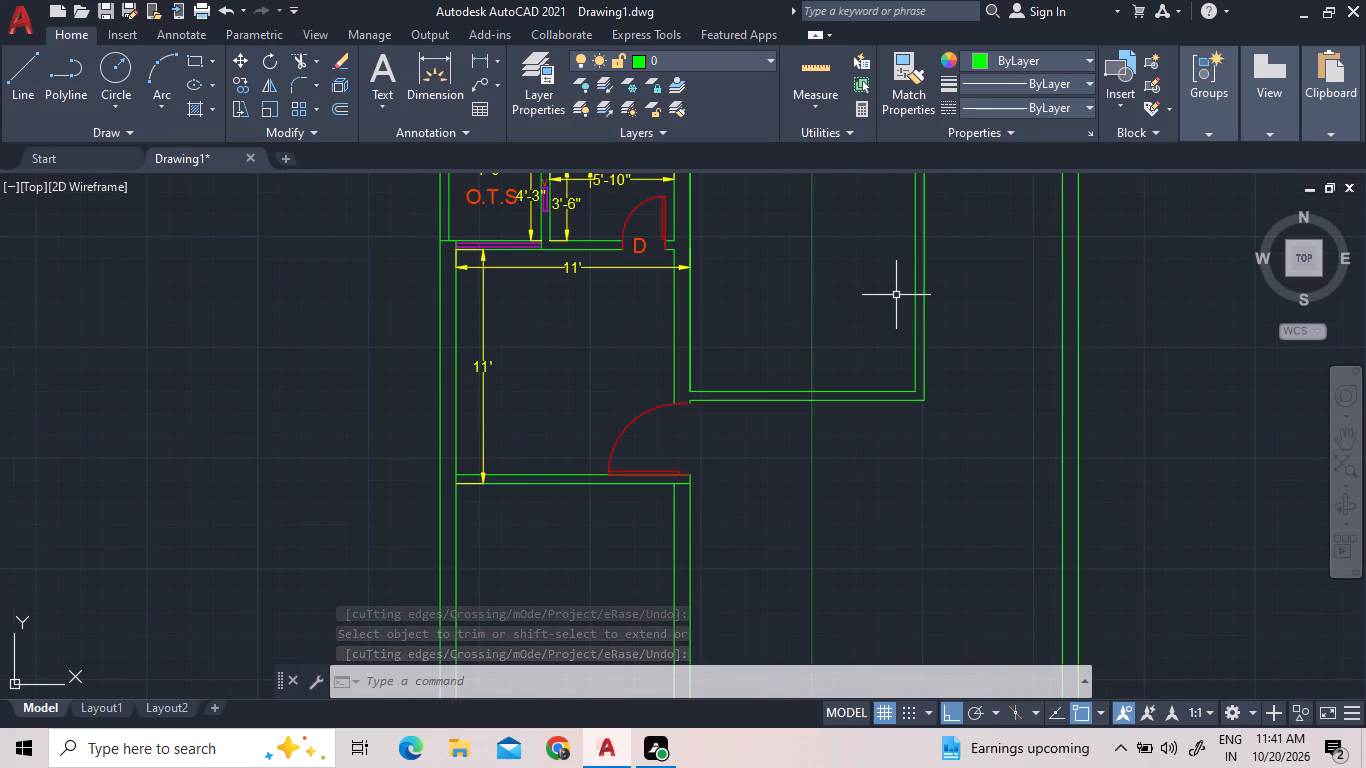
pyautogui.scroll(2, 901, 295)
pyautogui.click(688, 68)
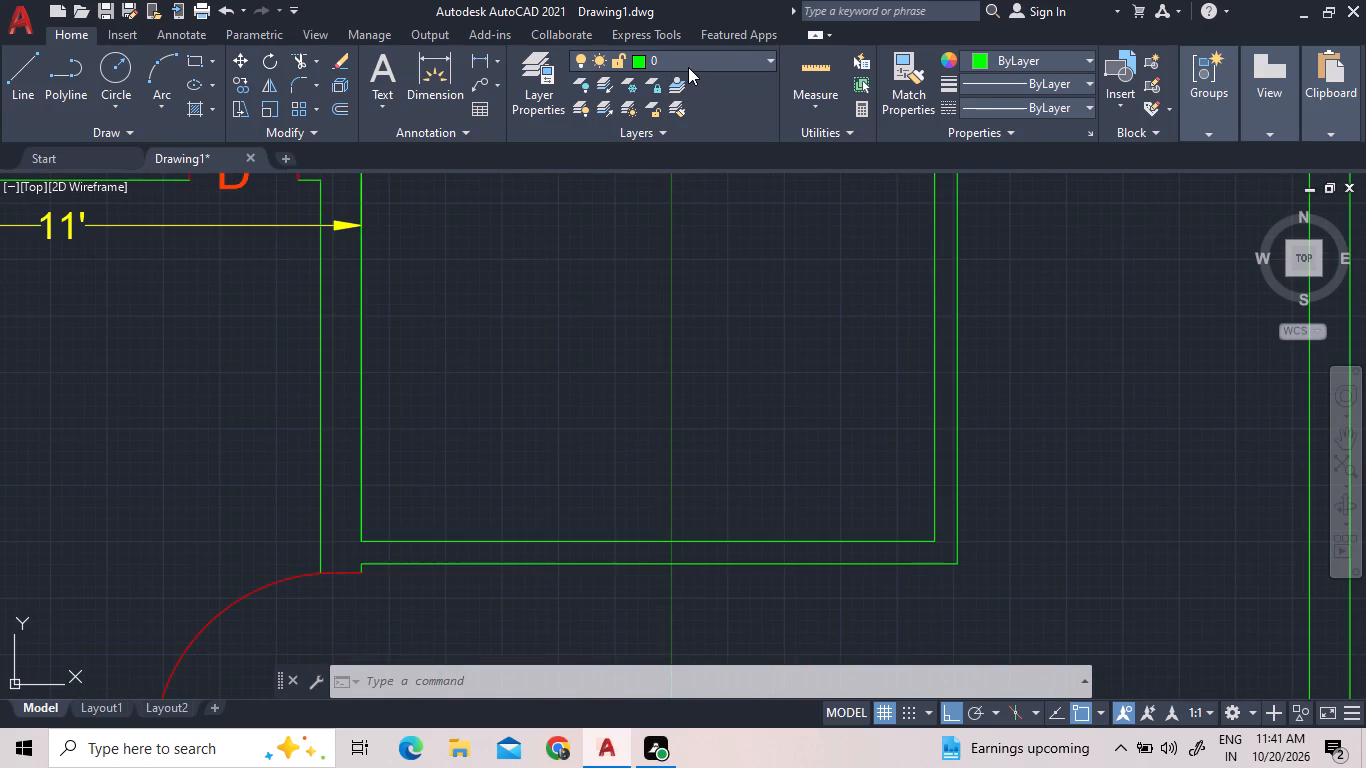
pyautogui.click(701, 154)
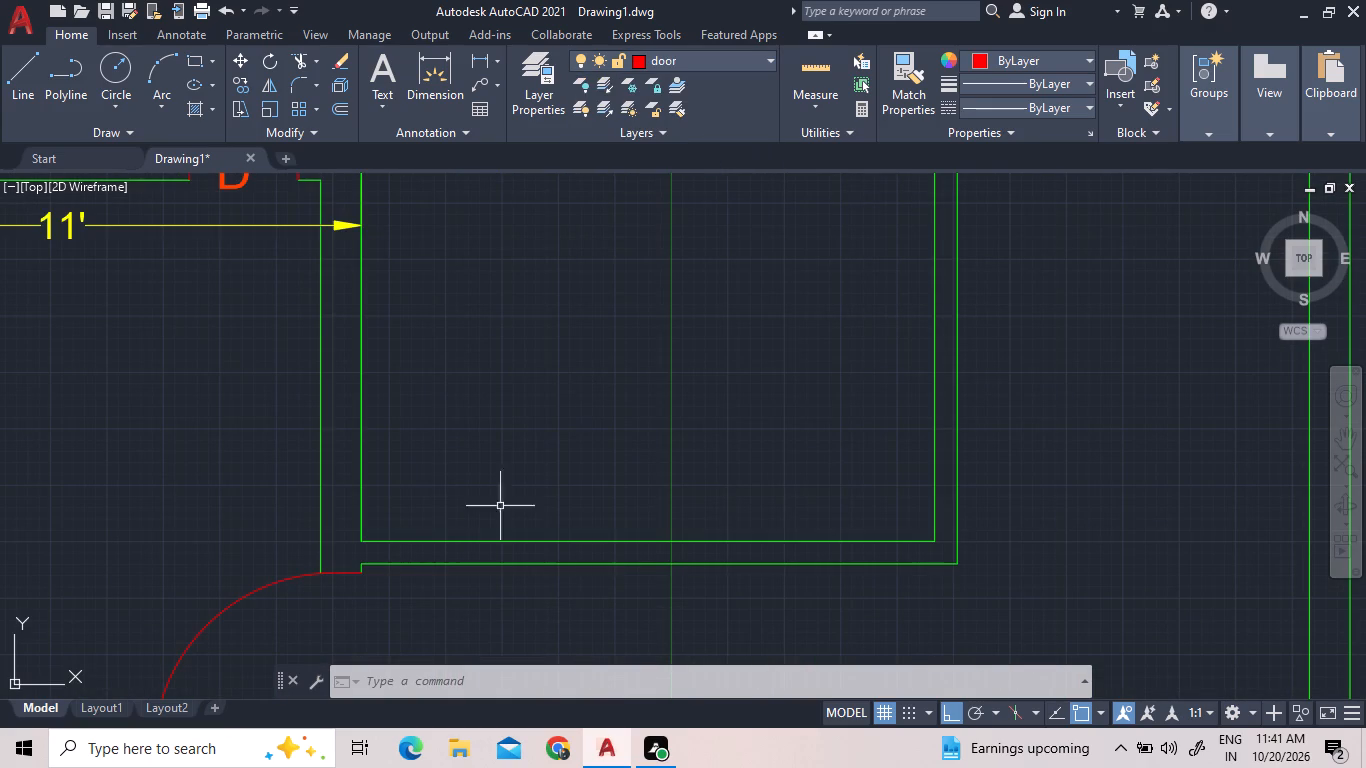
# Draw a line across the new room's bottom partition at its left end, where it meets the 9" inner wall.
pyautogui.scroll(2, 373, 557)
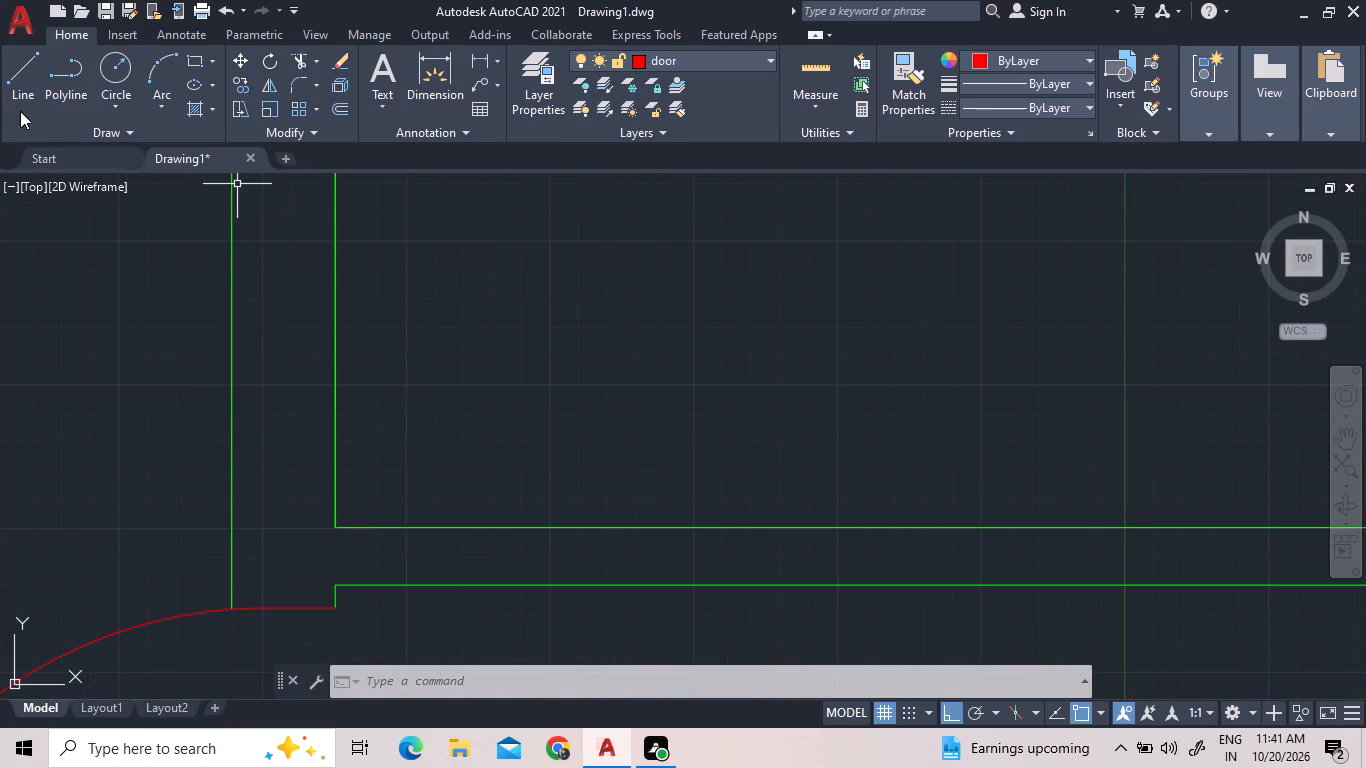
pyautogui.click(22, 82)
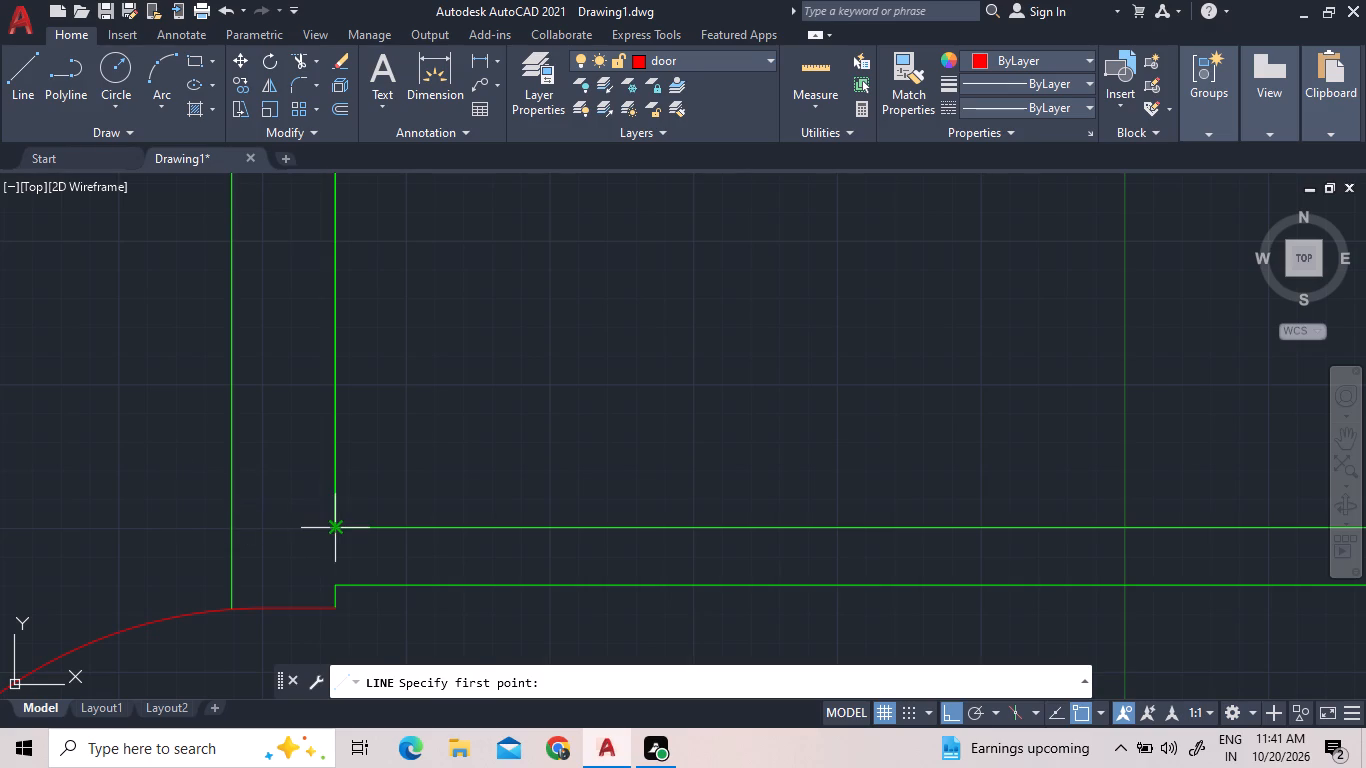
pyautogui.click(336, 527)
pyautogui.click(332, 585)
pyautogui.rightClick(410, 472)
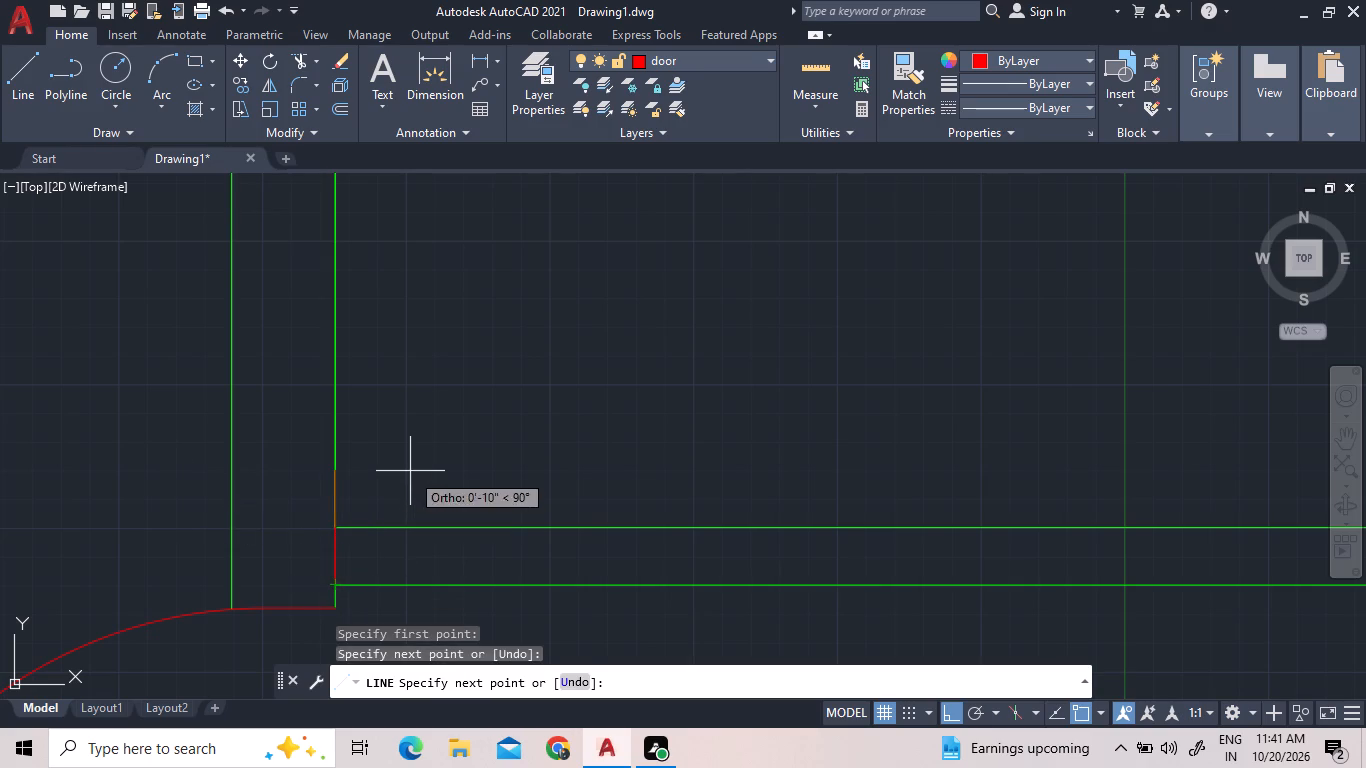
pyautogui.rightClick(410, 470)
pyautogui.click(437, 477)
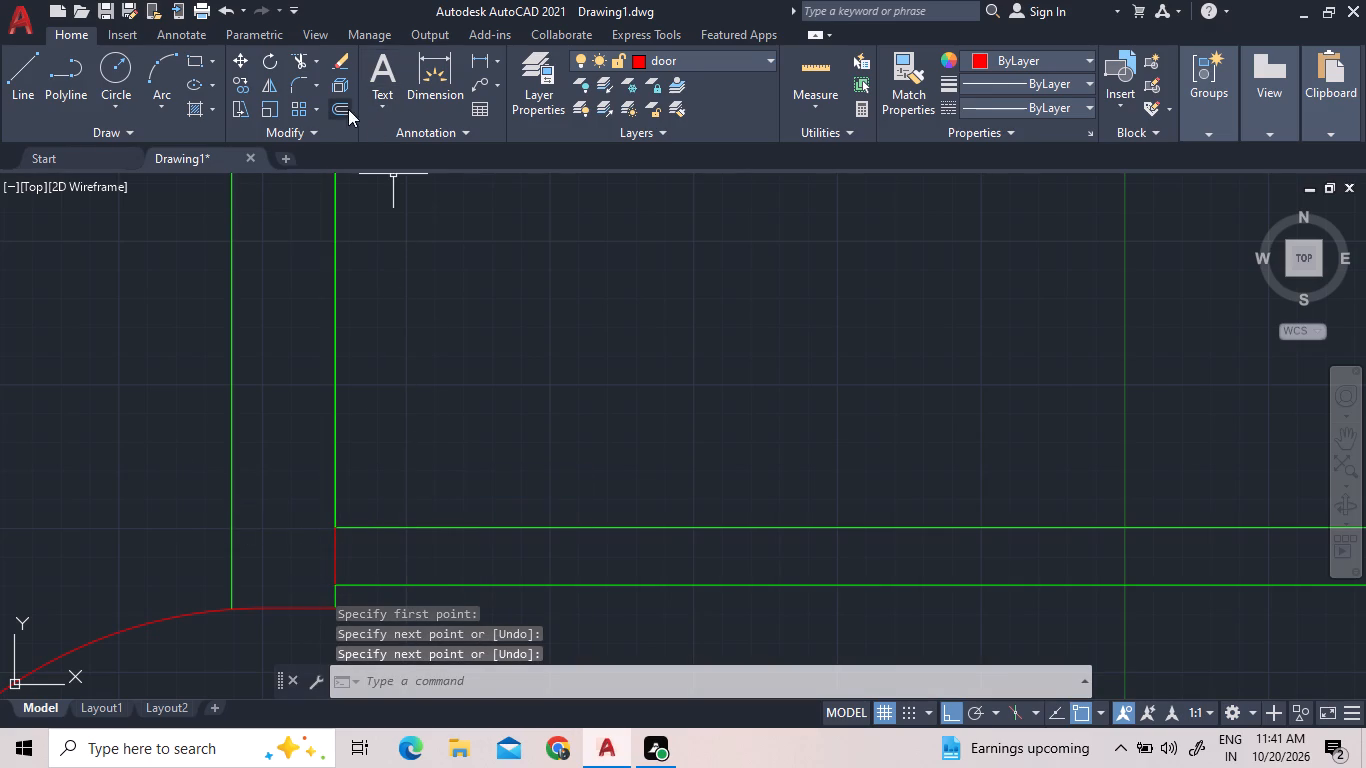
# Offset the line across the bottom partition 5" to the right to mark the door jamb.
pyautogui.click(343, 107)
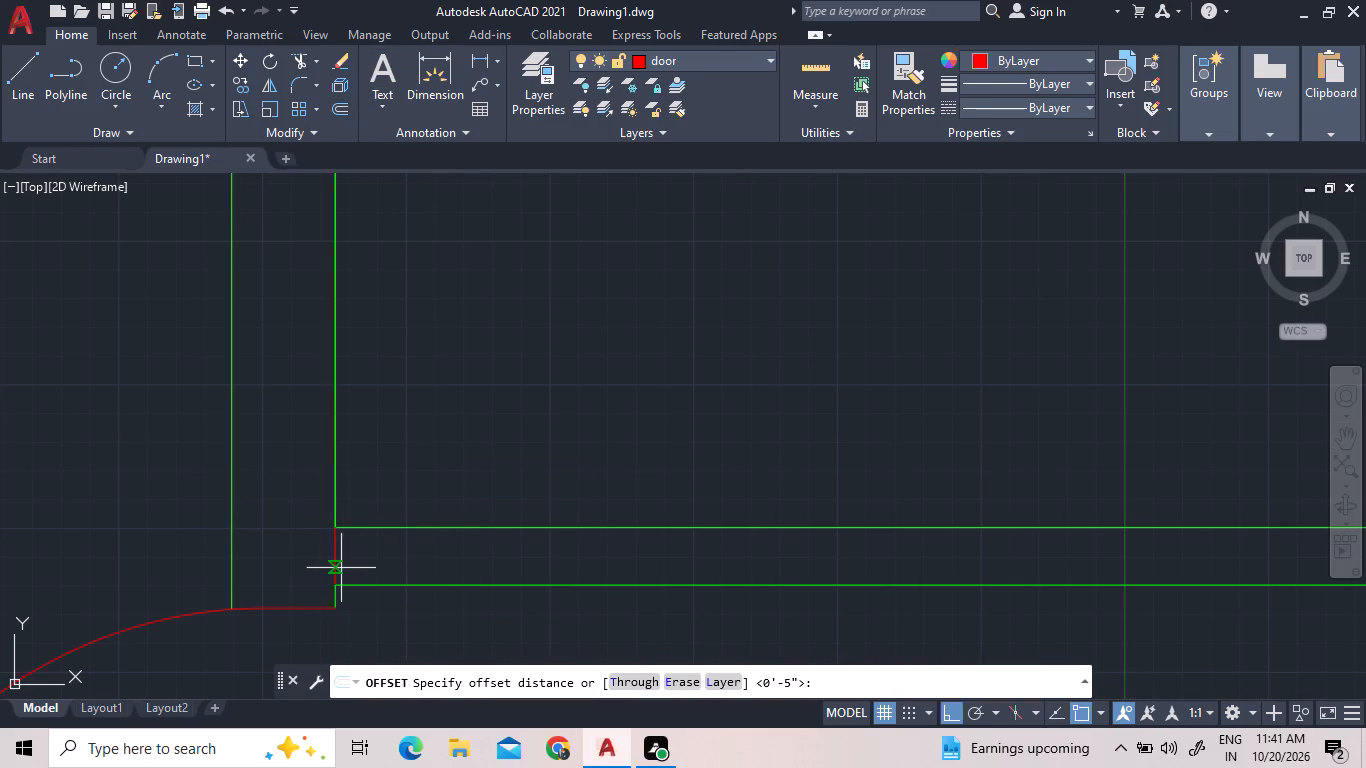
pyautogui.press('Return')
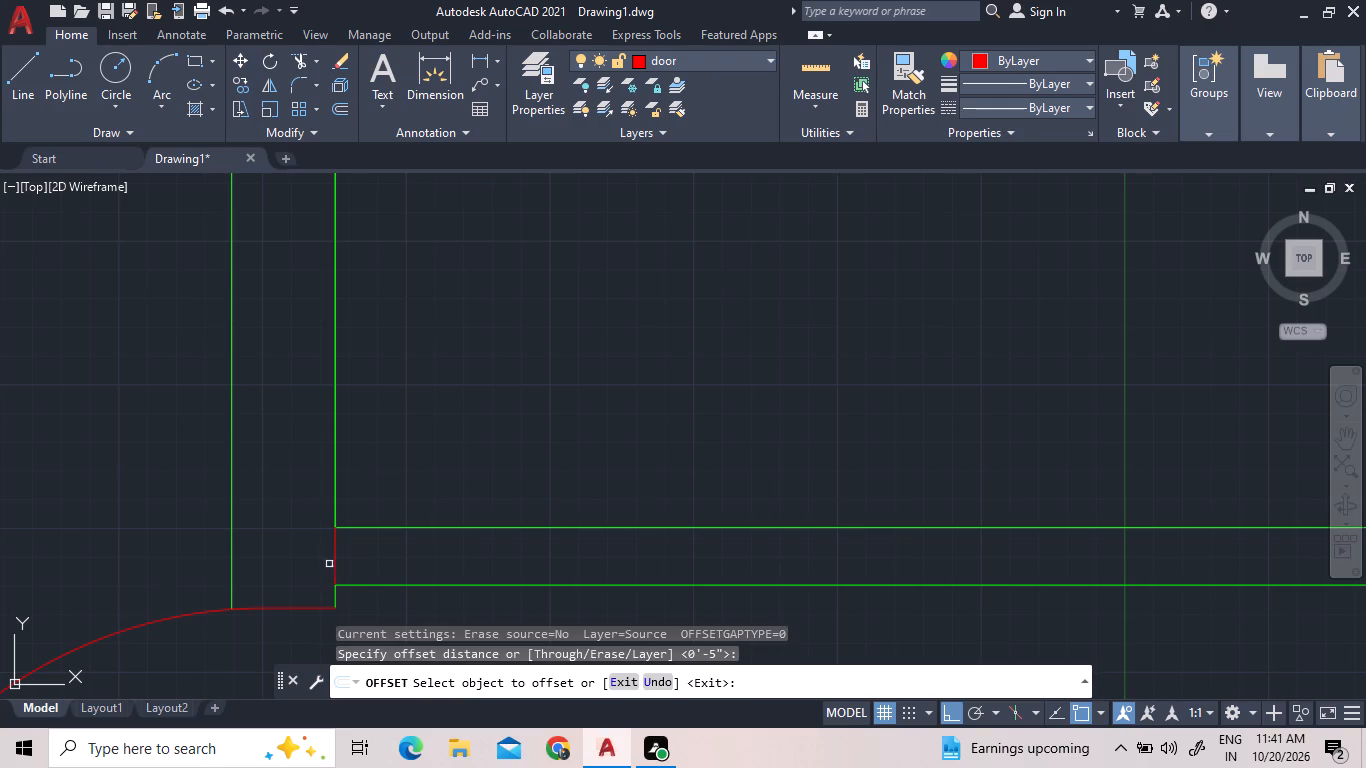
pyautogui.click(336, 564)
pyautogui.click(358, 567)
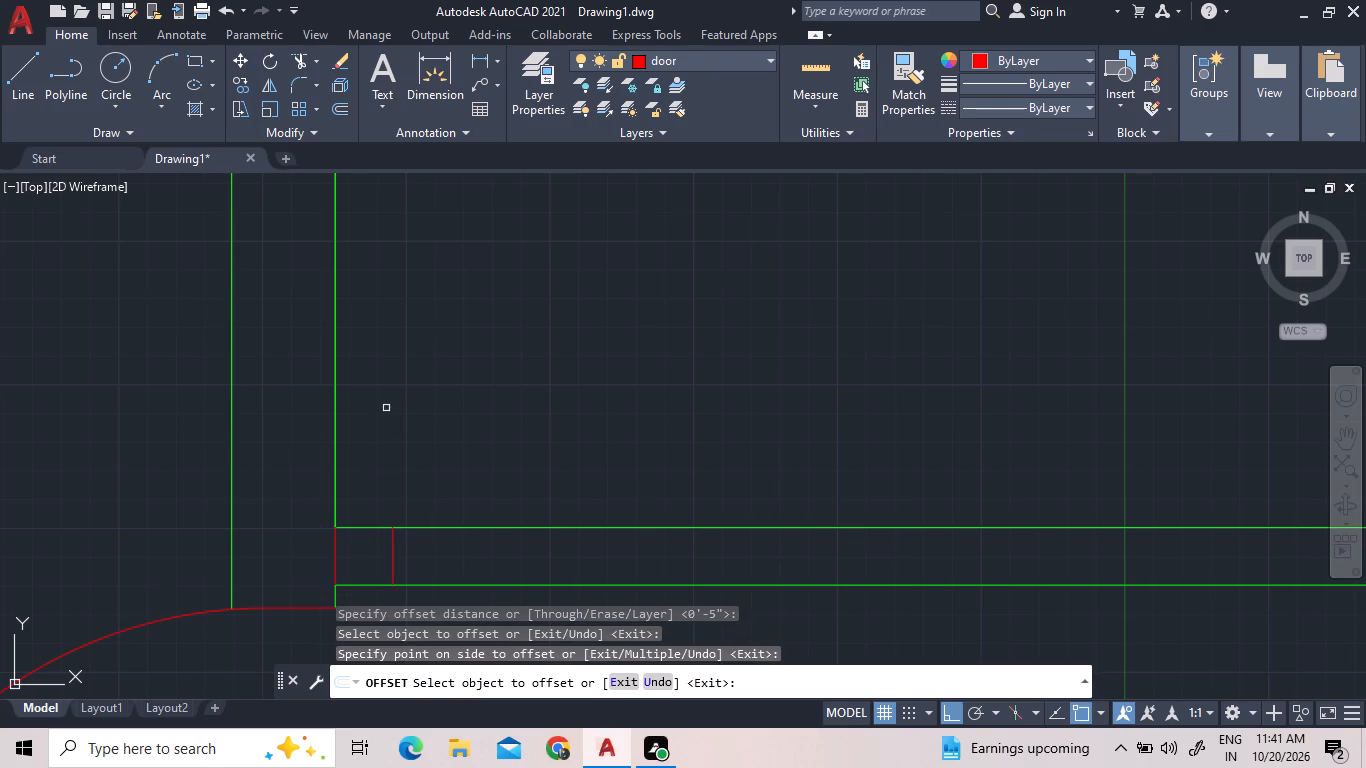
pyautogui.rightClick(386, 408)
pyautogui.click(409, 417)
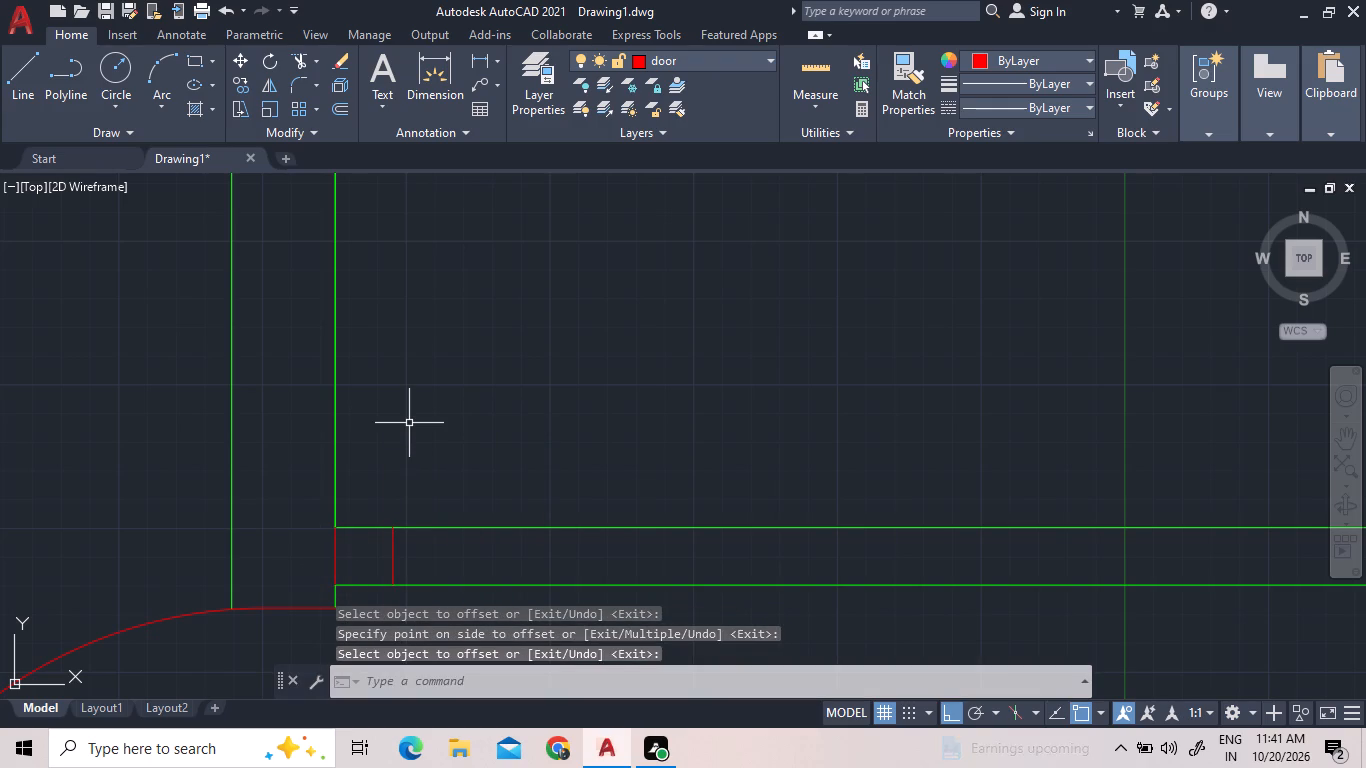
# Insert the Door - Imperial block in the new room and set its swing to Open 90º.
pyautogui.write('TP')
pyautogui.press('Return')
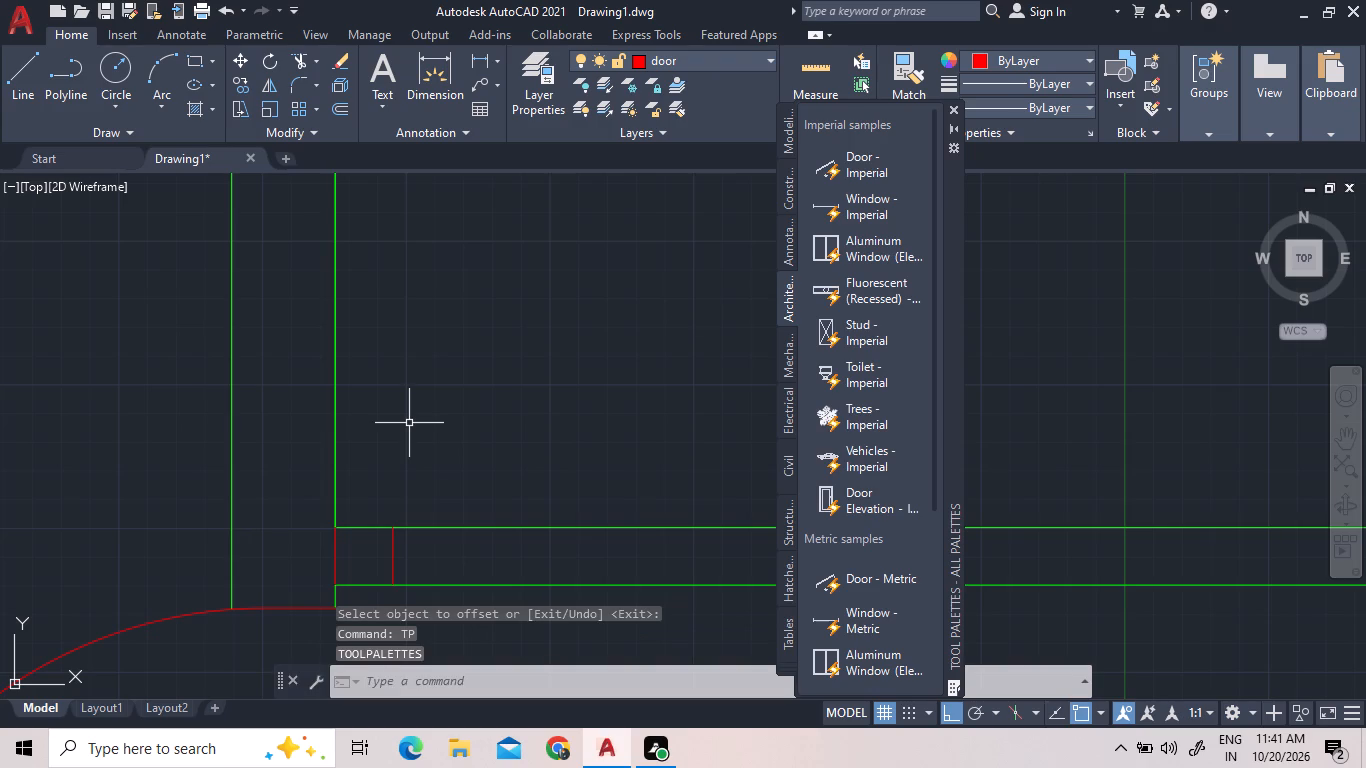
pyautogui.click(883, 157)
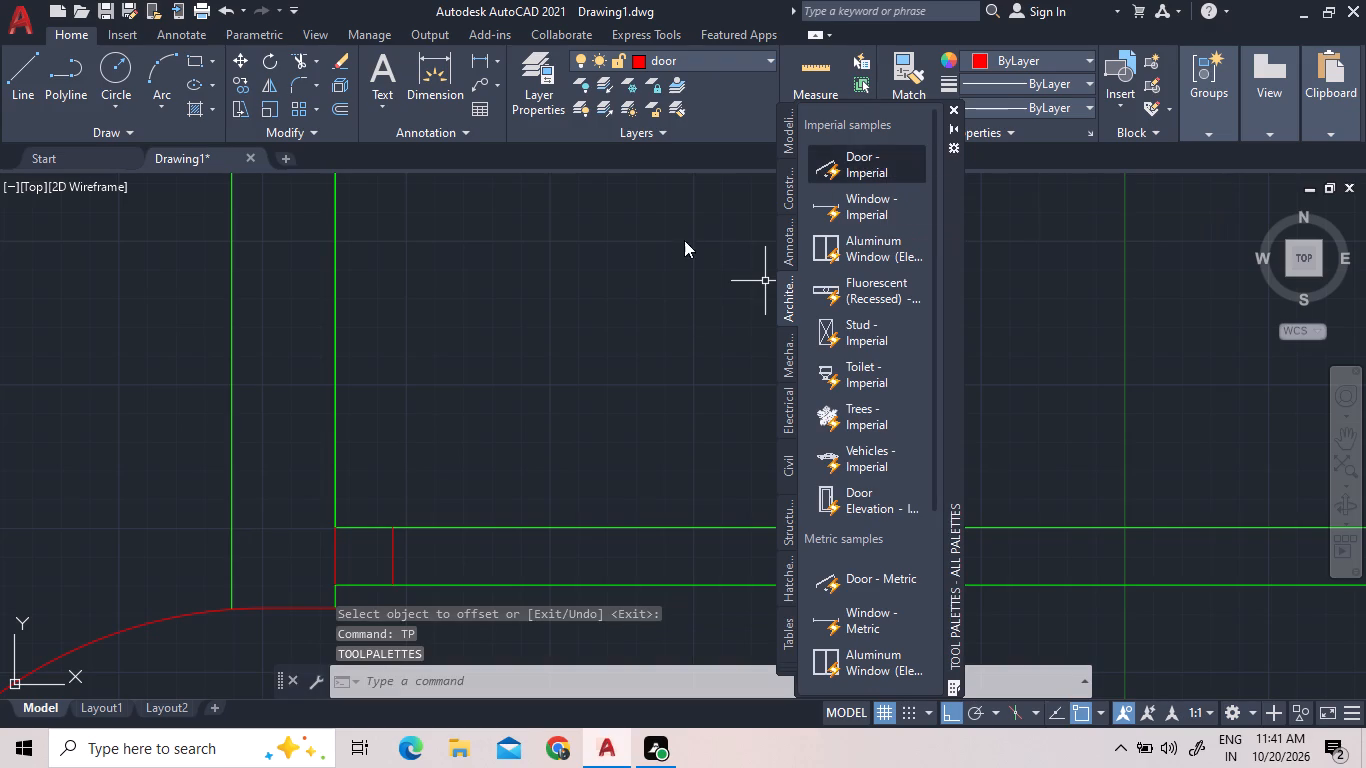
pyautogui.click(593, 336)
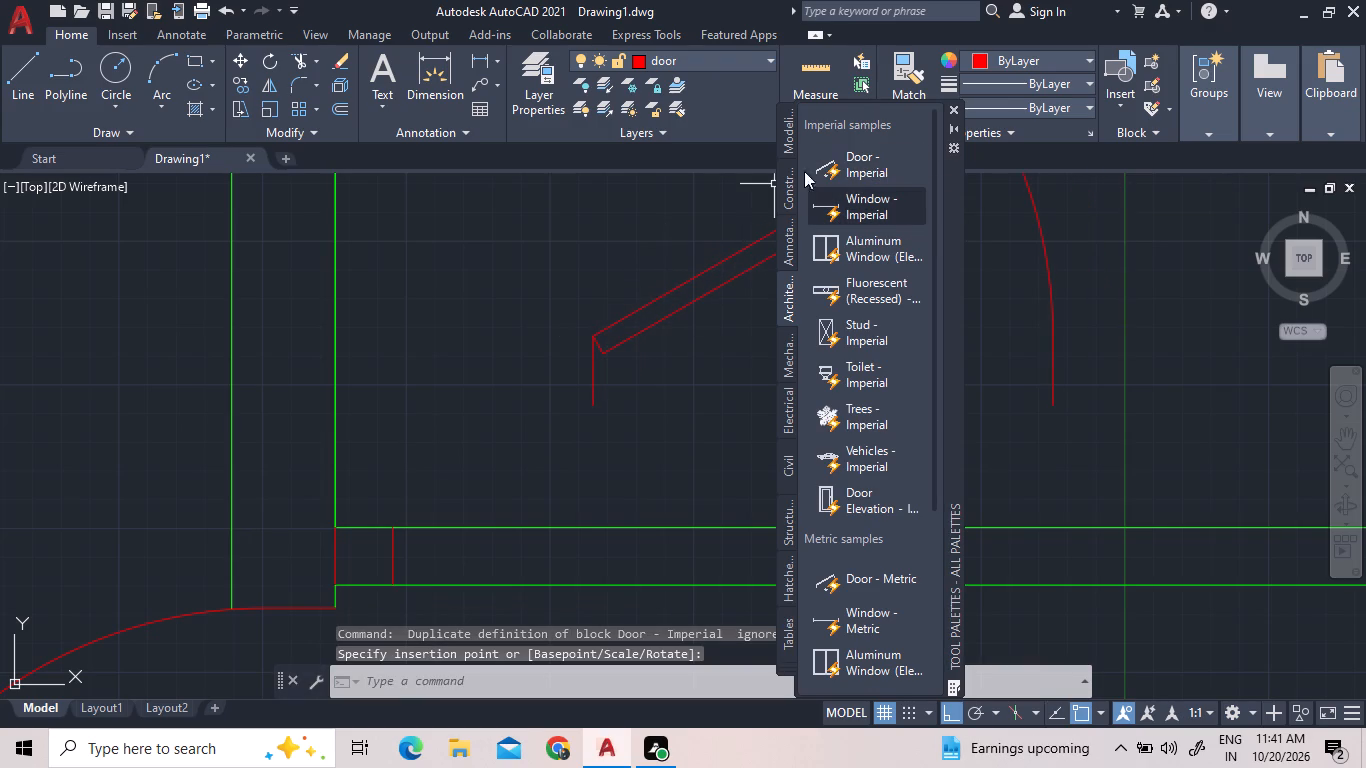
pyautogui.click(951, 103)
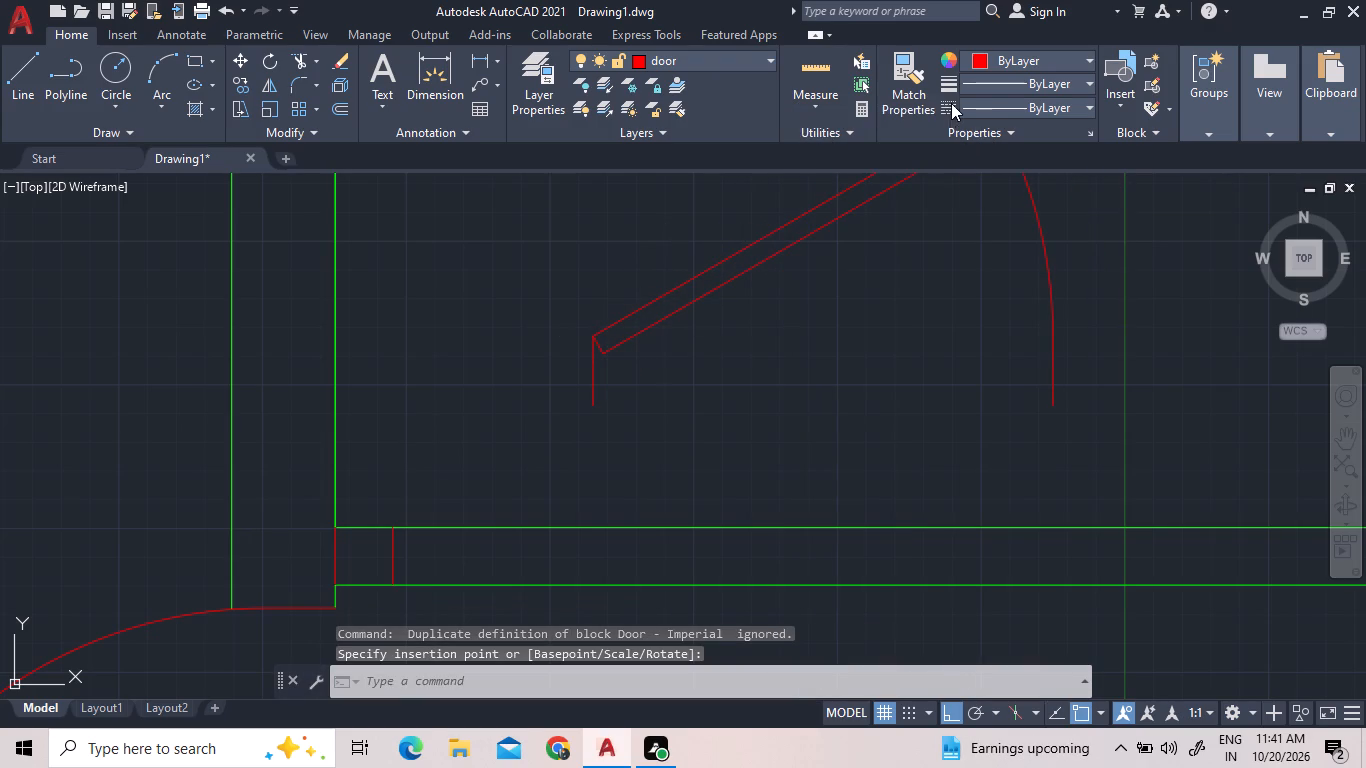
pyautogui.click(613, 348)
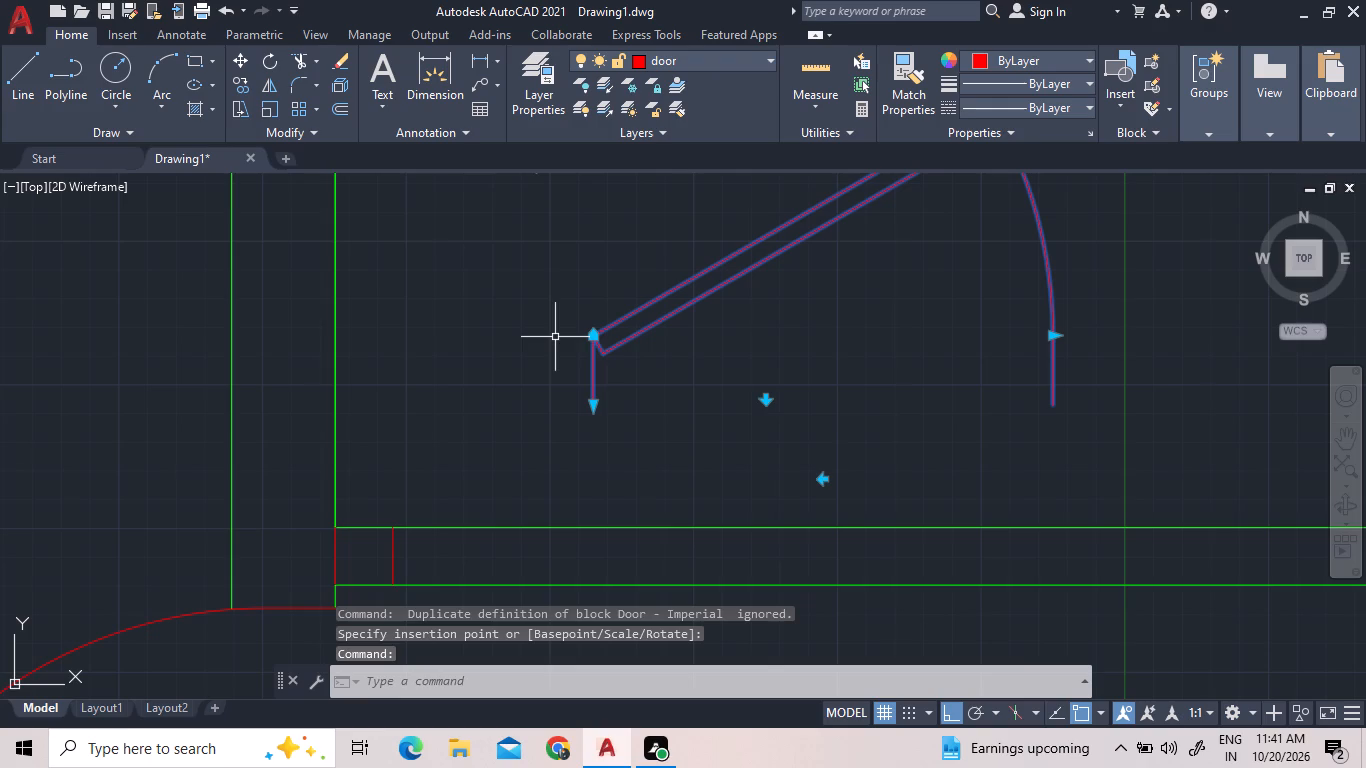
pyautogui.scroll(-1, 613, 373)
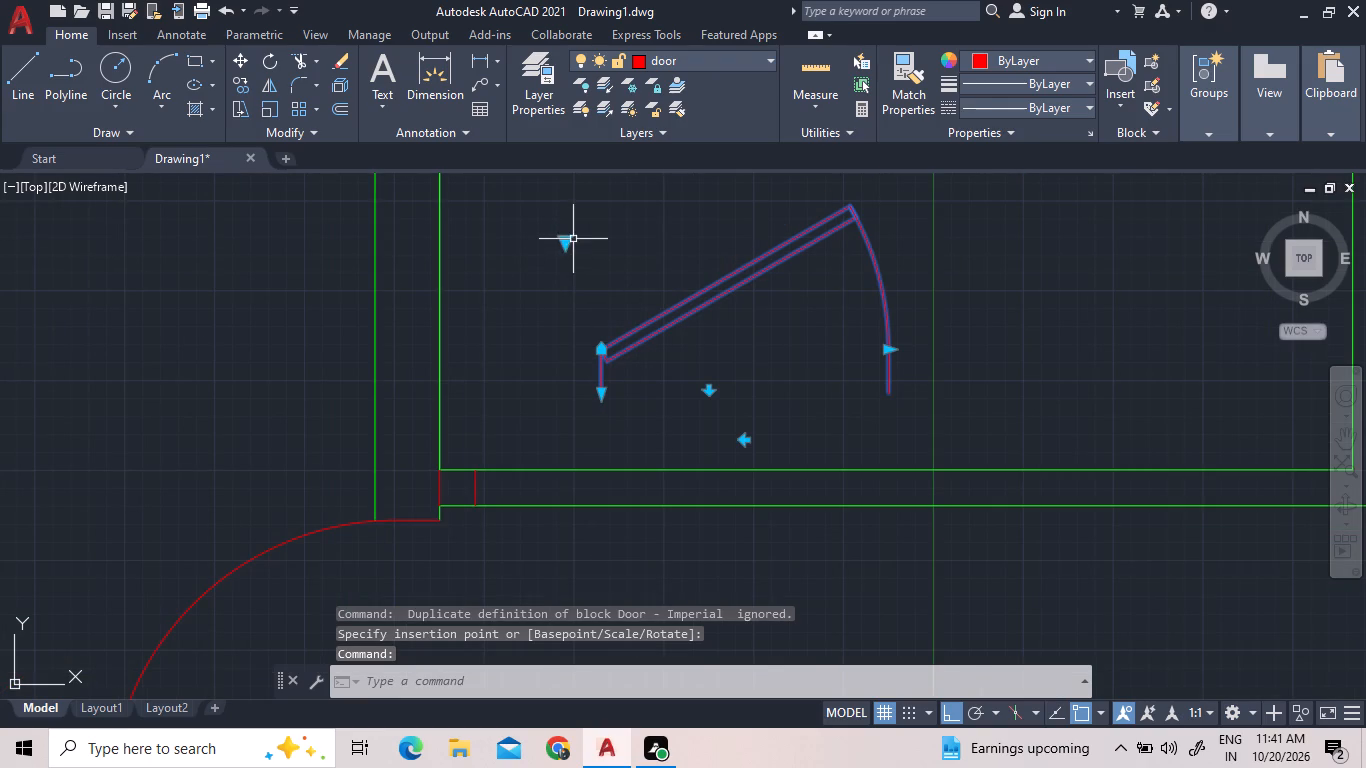
pyautogui.click(566, 244)
pyautogui.click(579, 321)
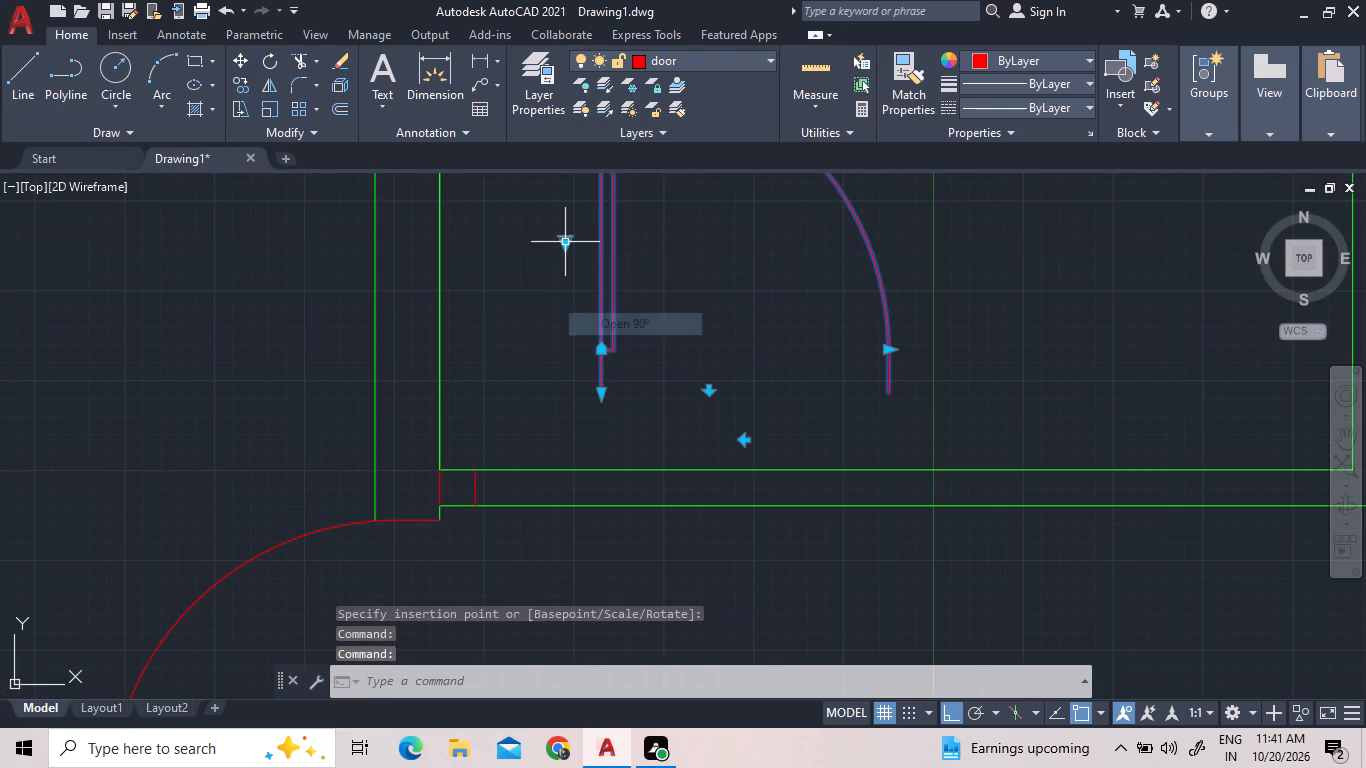
# Move the door by its hinge-side jamb endpoint to the upper end of the 5" offset line on the bottom partition.
pyautogui.rightClick(575, 414)
pyautogui.click(631, 386)
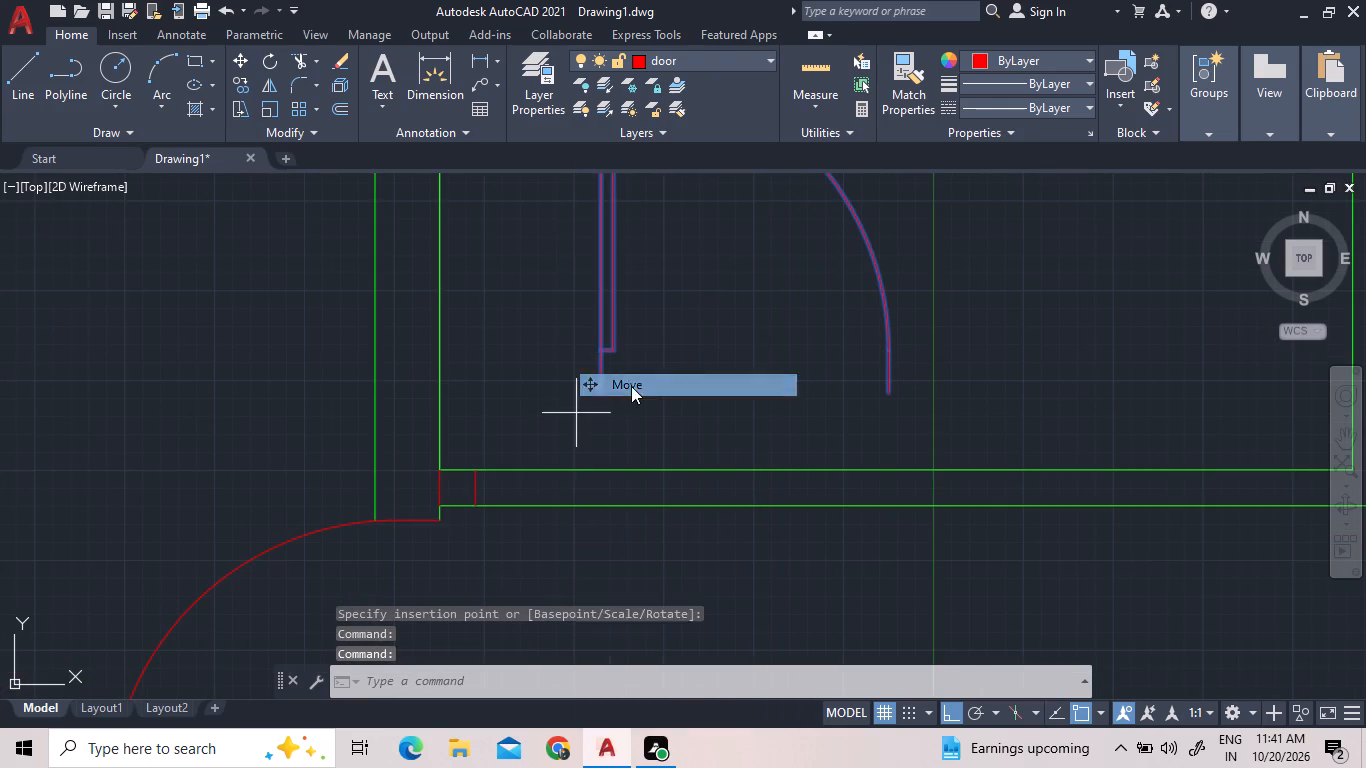
pyautogui.scroll(2, 628, 409)
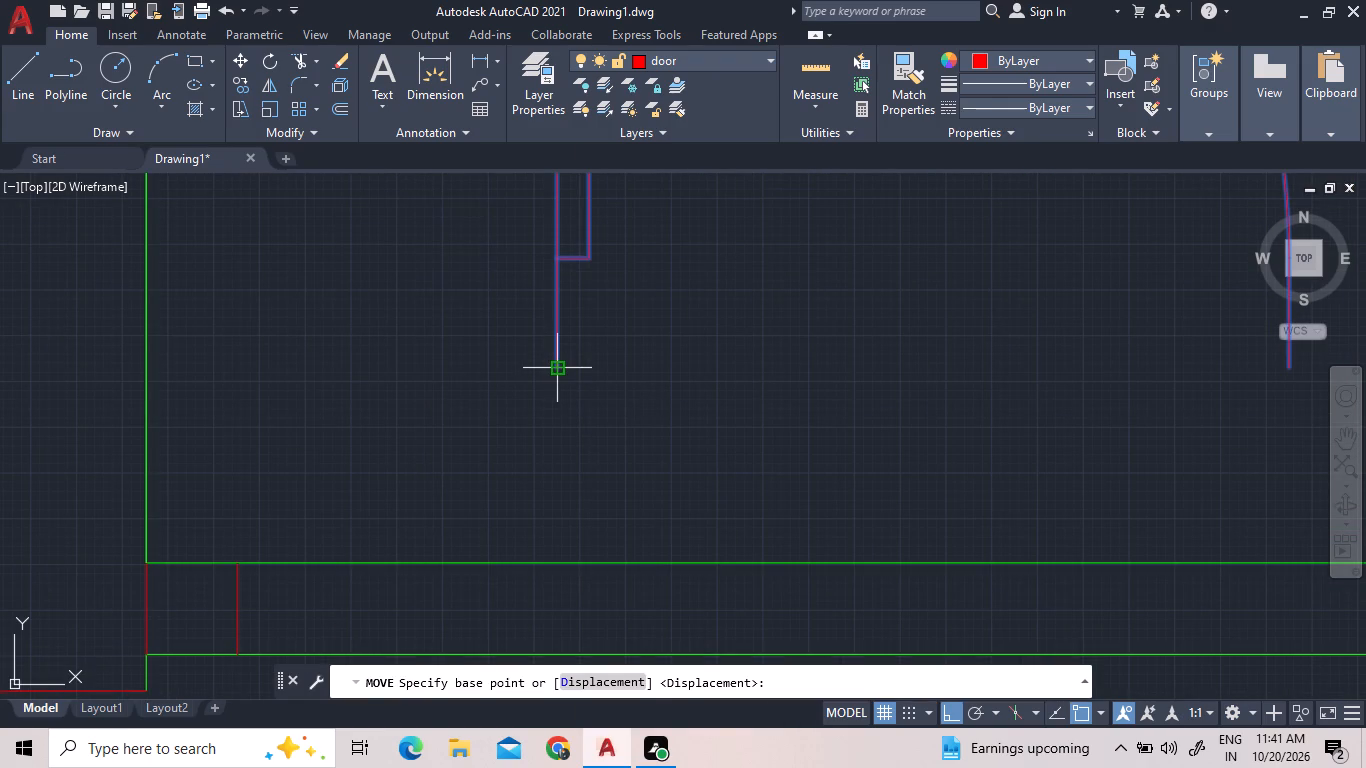
pyautogui.click(557, 365)
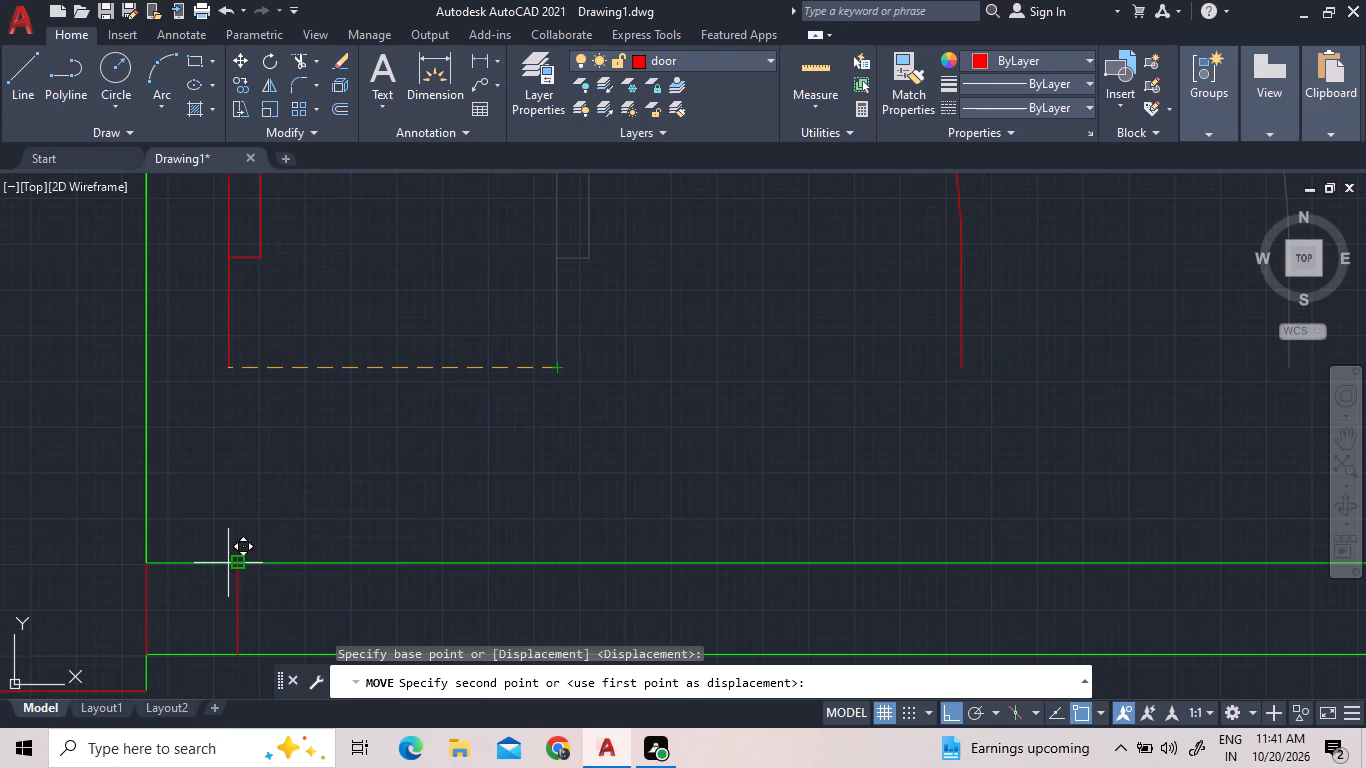
pyautogui.click(234, 562)
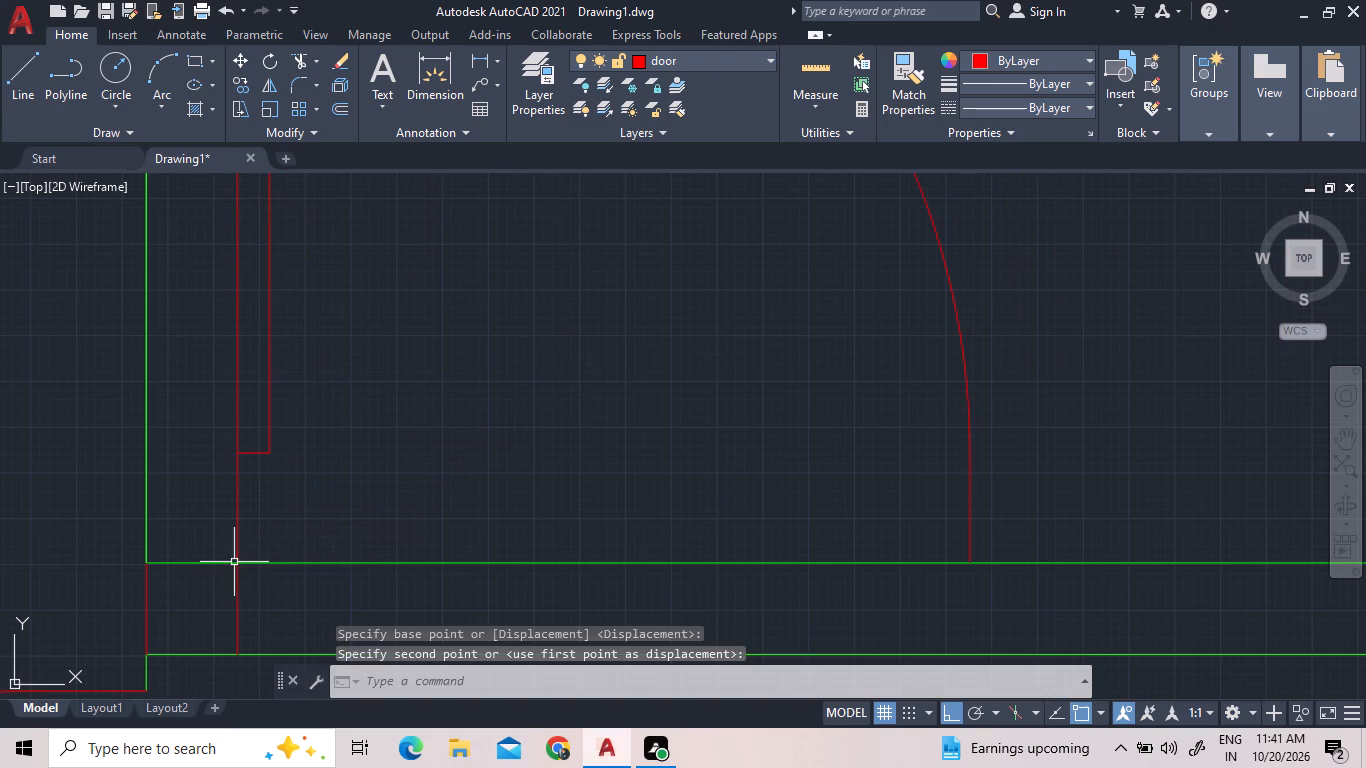
# Move the door down from the upper to the lower end of the offset line, onto the partition's outer face.
pyautogui.scroll(-2, 442, 439)
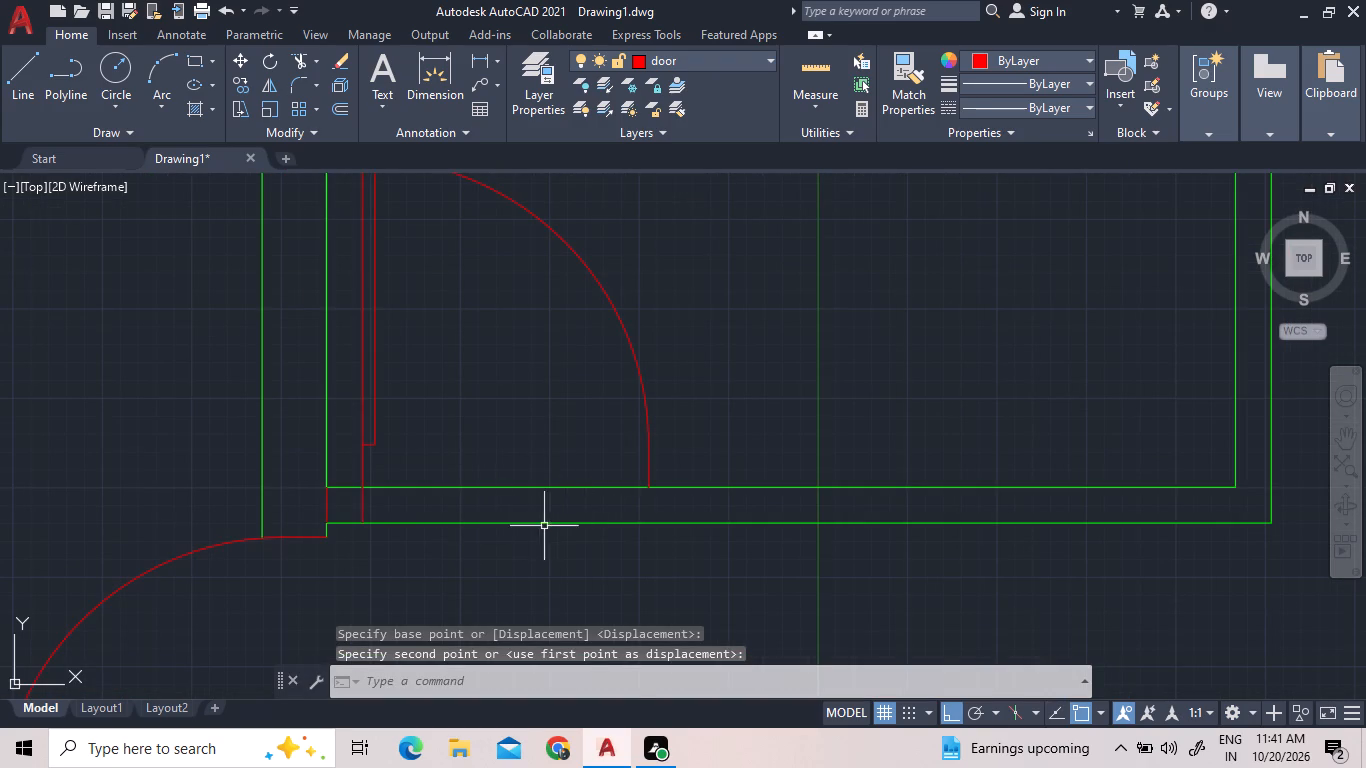
pyautogui.moveTo(428, 420); pyautogui.dragTo(432, 406)
pyautogui.click(360, 326)
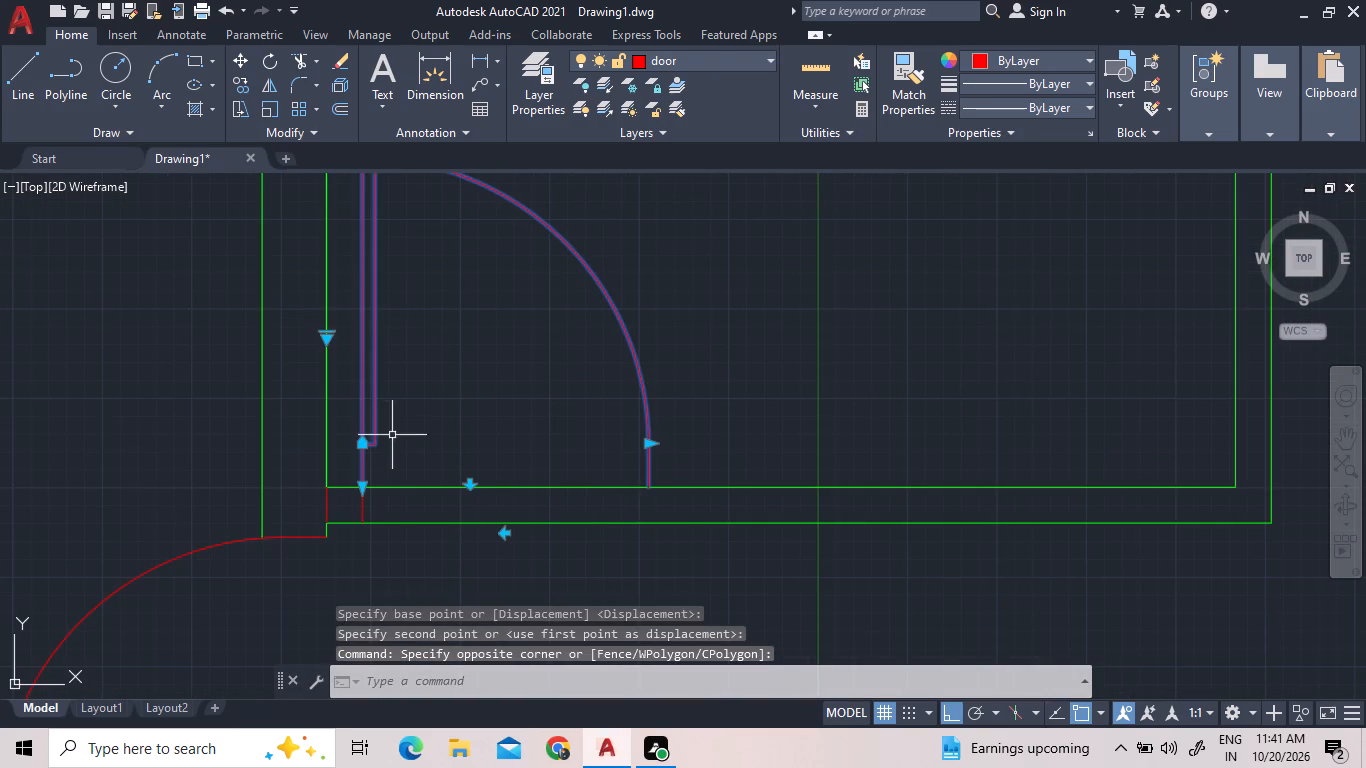
pyautogui.rightClick(444, 451)
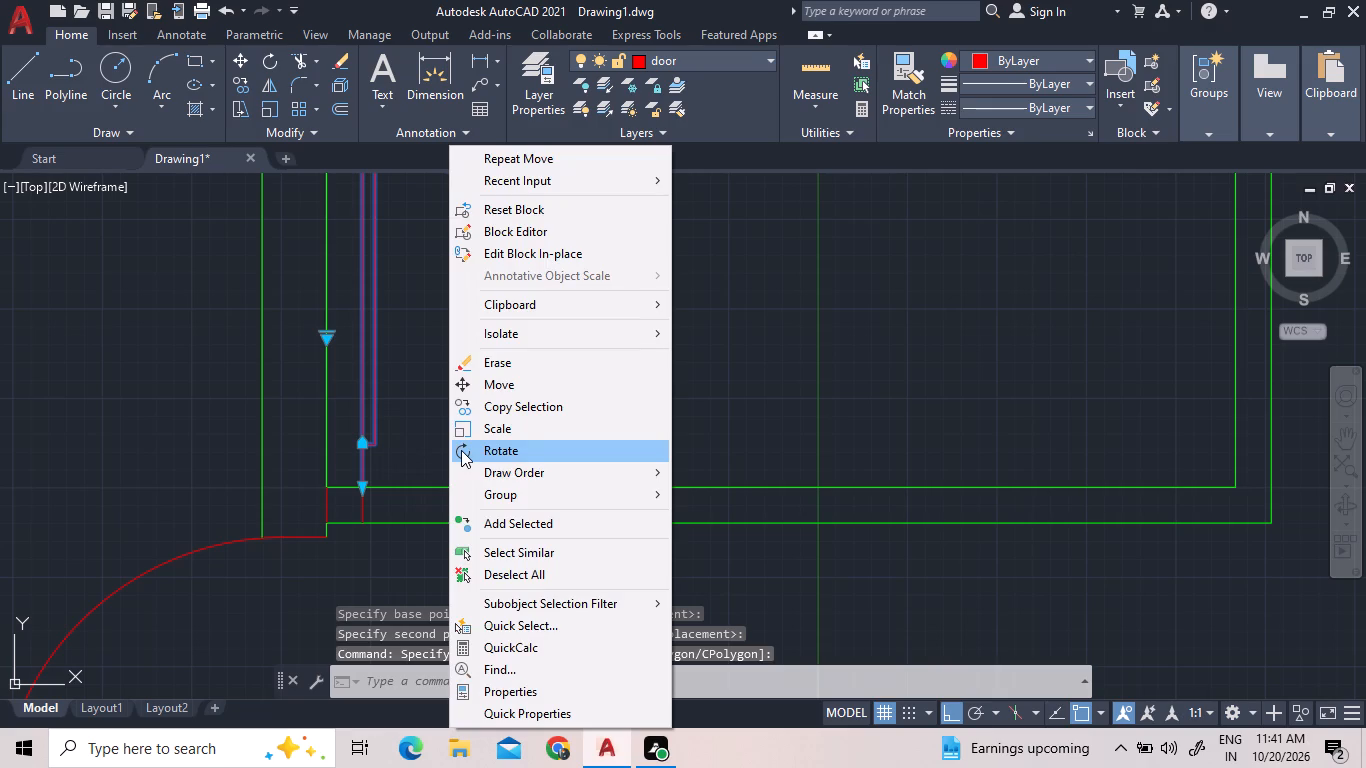
pyautogui.click(515, 392)
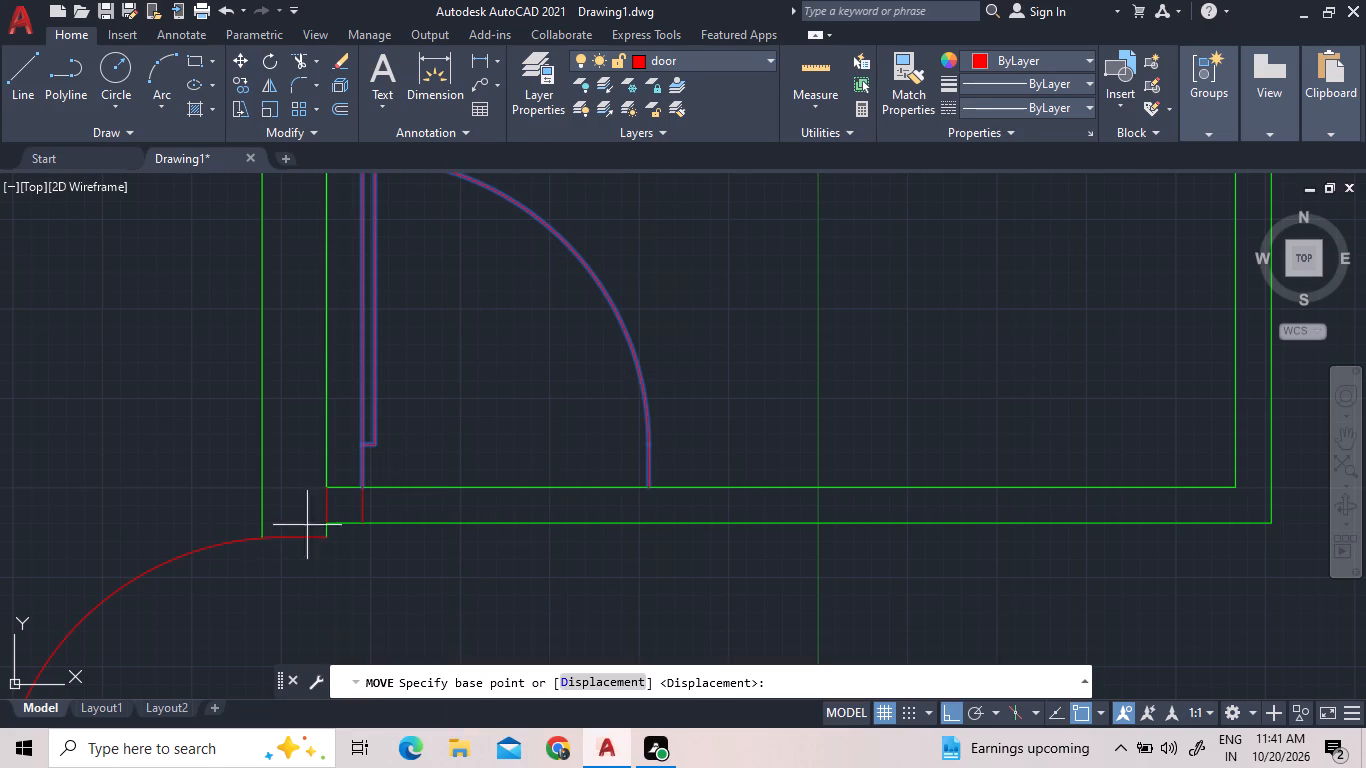
pyautogui.scroll(1, 366, 552)
pyautogui.click(360, 444)
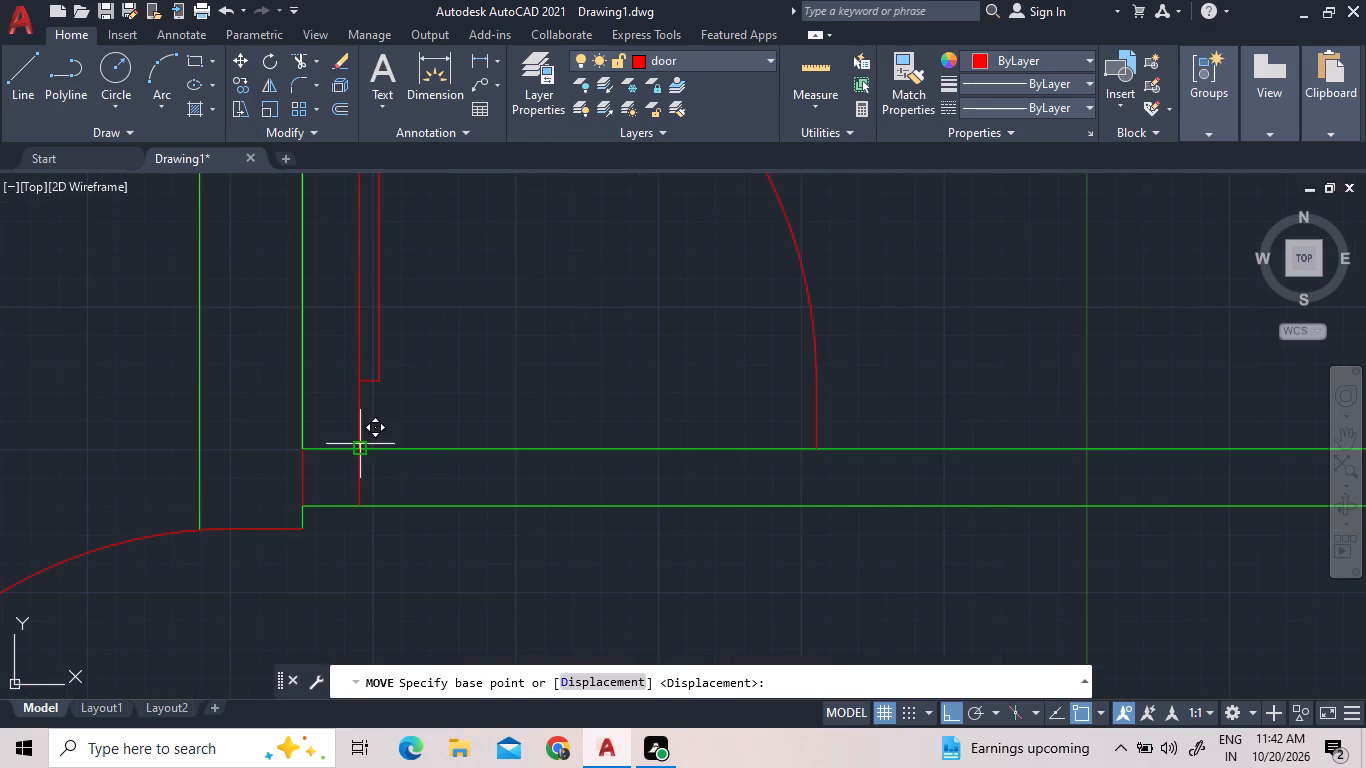
pyautogui.click(355, 507)
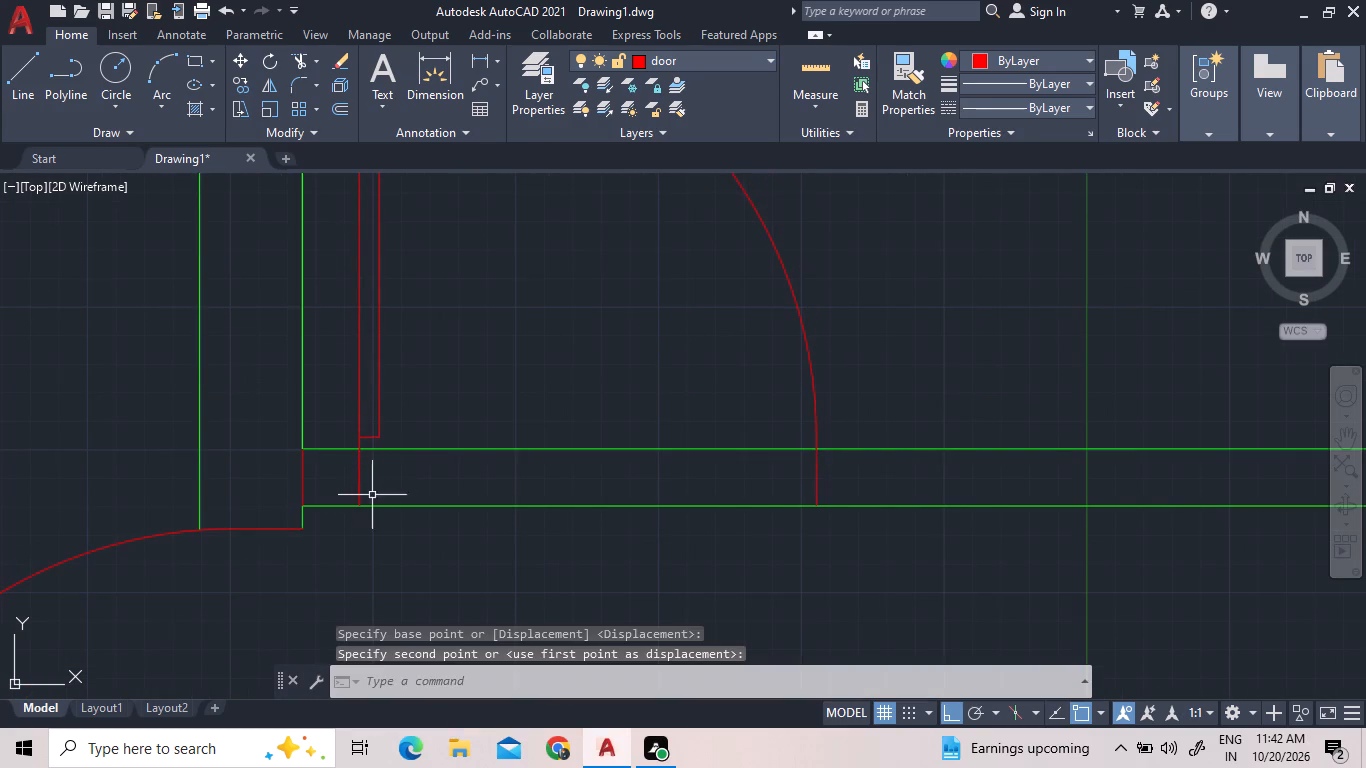
# Trim both bottom partition lines across the door opening and remove the construction line at the partition's left end.
pyautogui.scroll(-2, 387, 484)
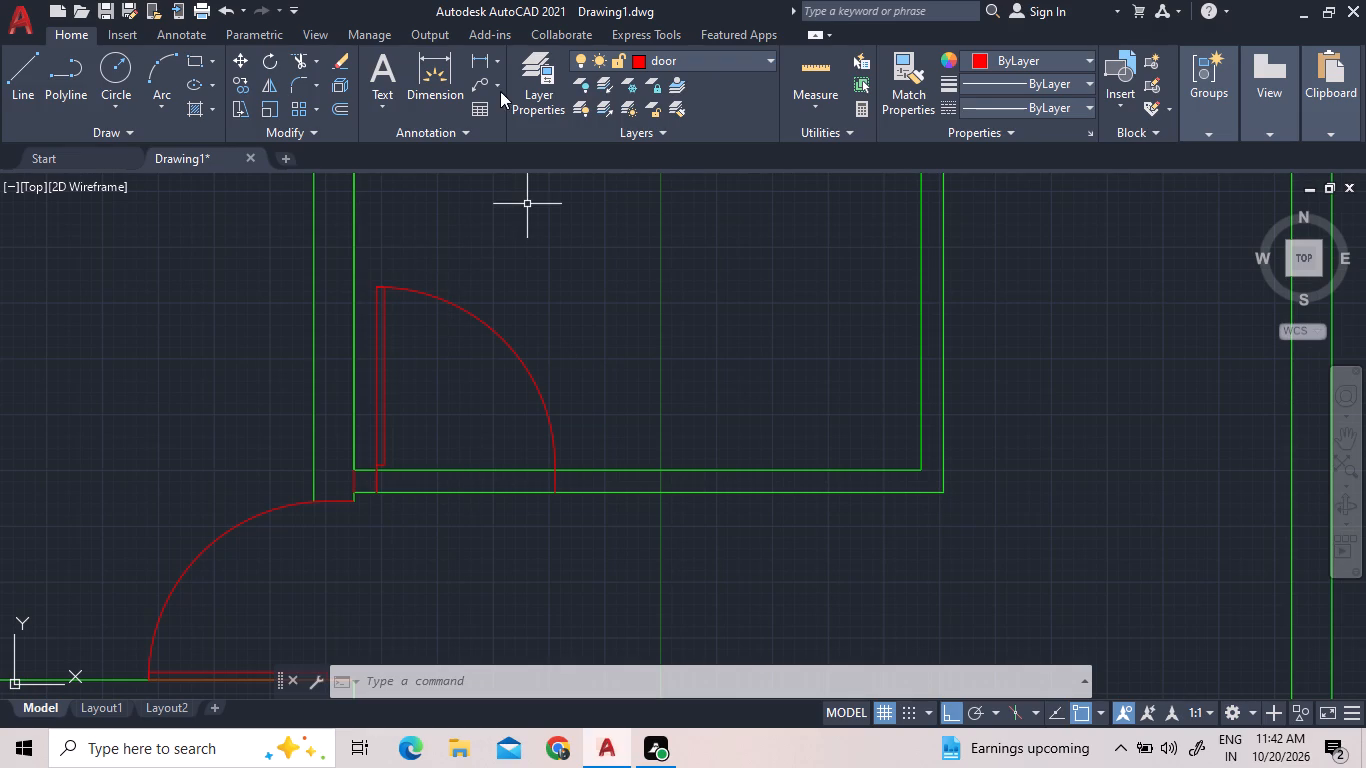
pyautogui.click(303, 66)
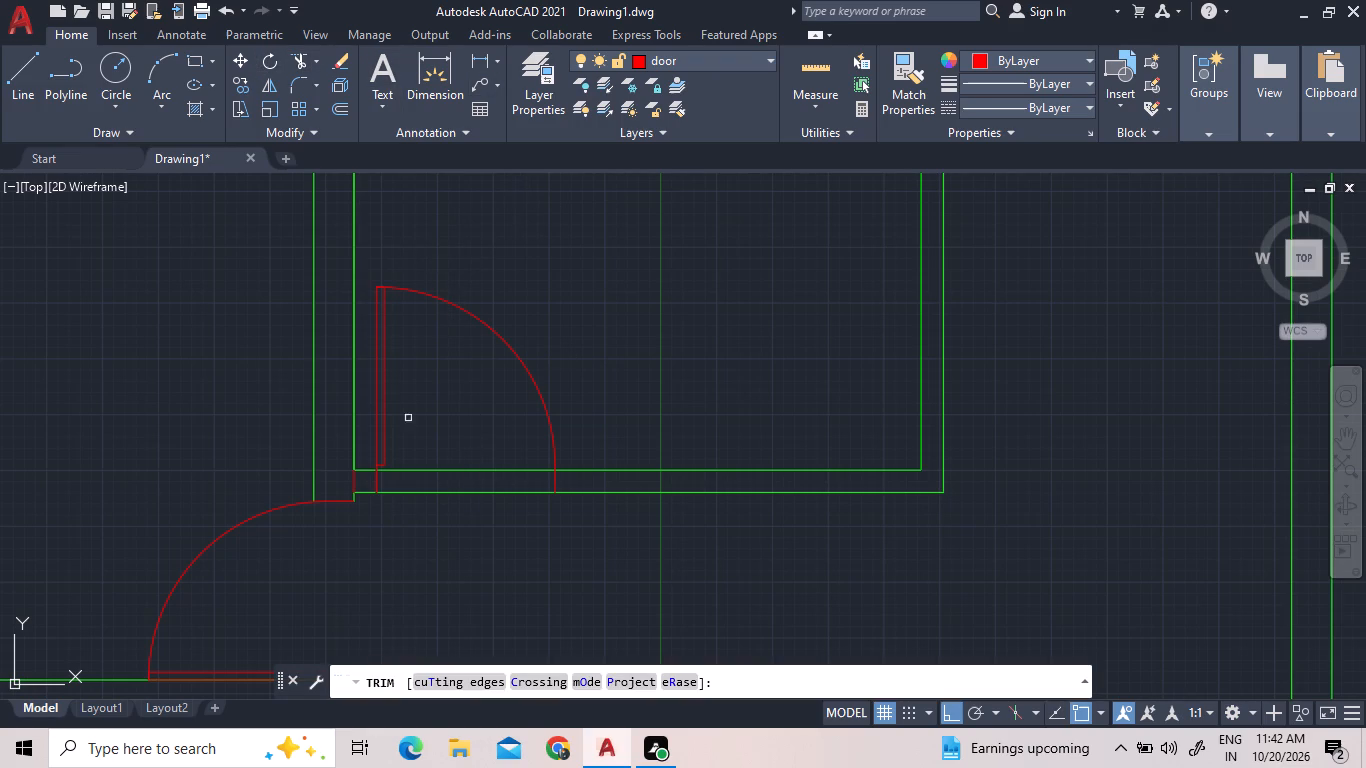
pyautogui.click(460, 511)
pyautogui.click(460, 435)
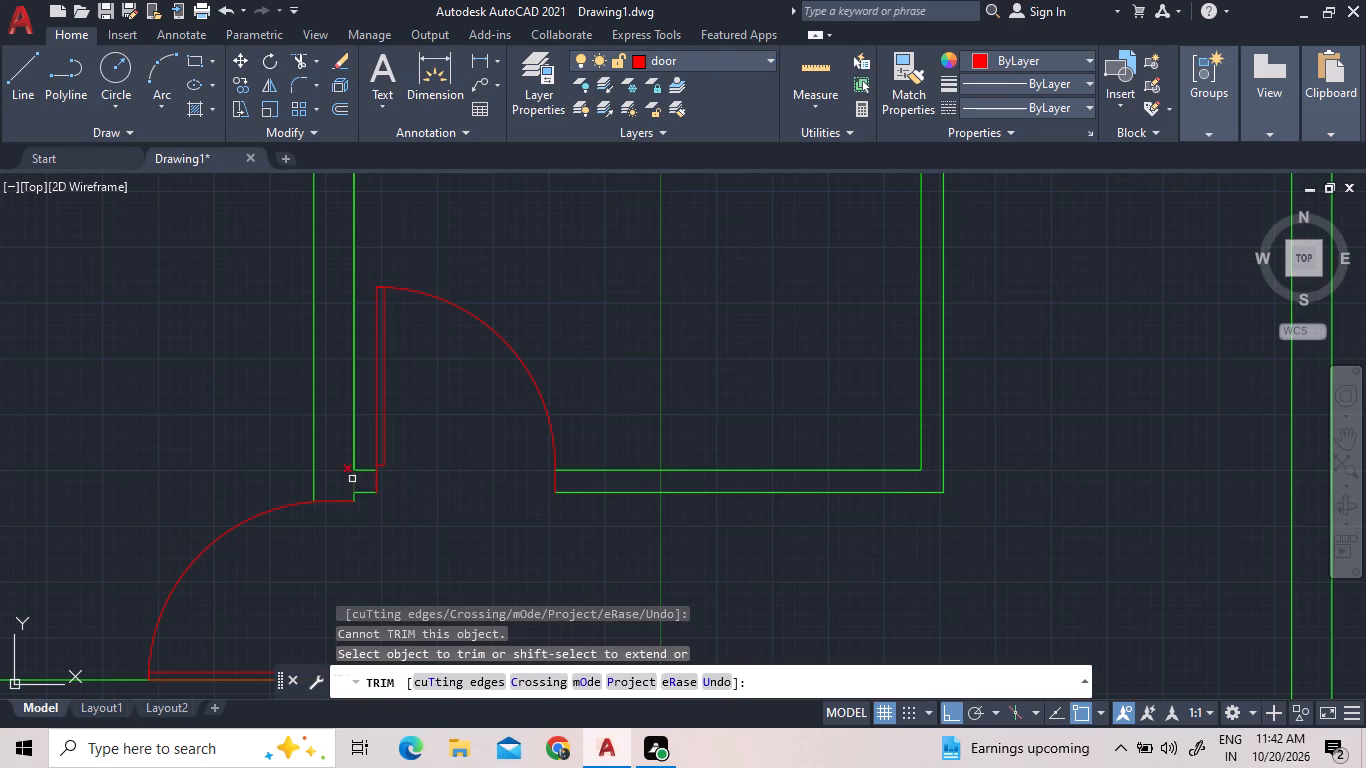
pyautogui.click(358, 478)
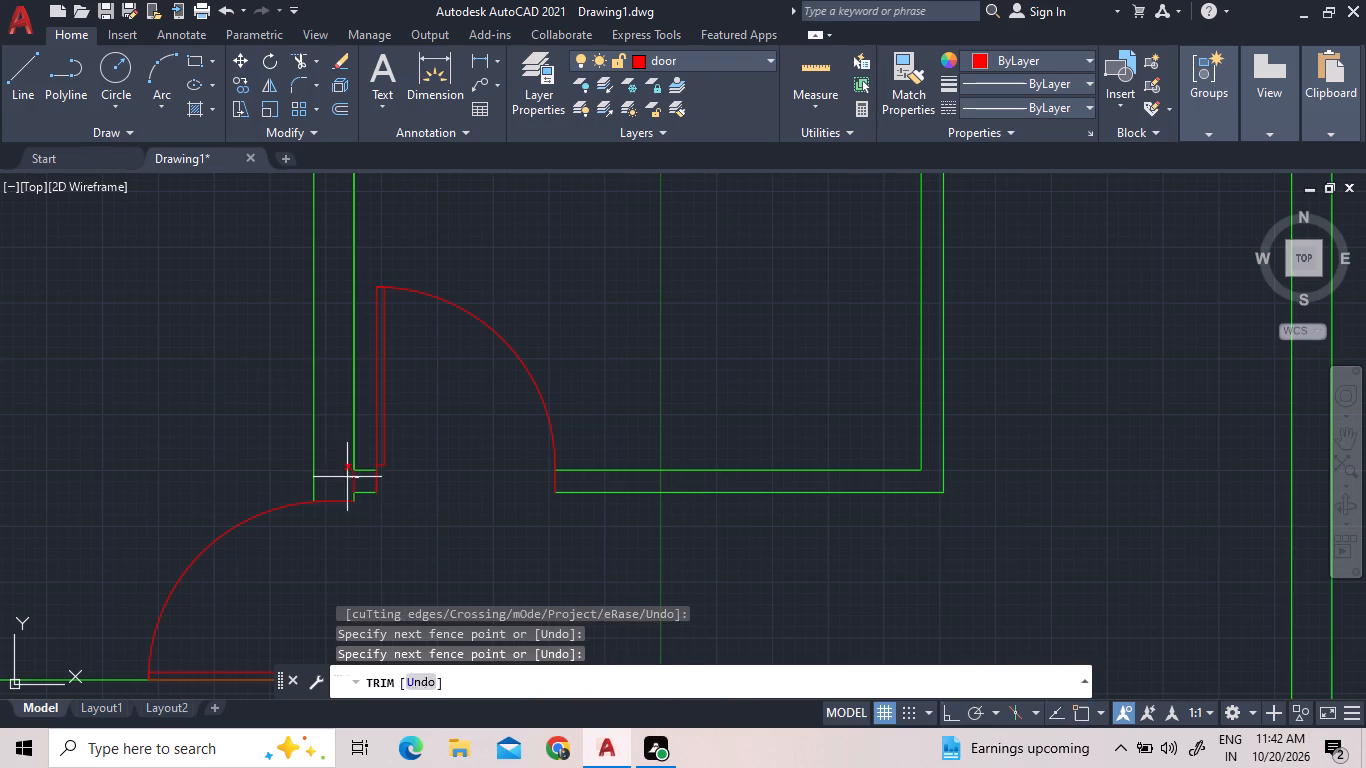
pyautogui.click(337, 475)
pyautogui.rightClick(477, 464)
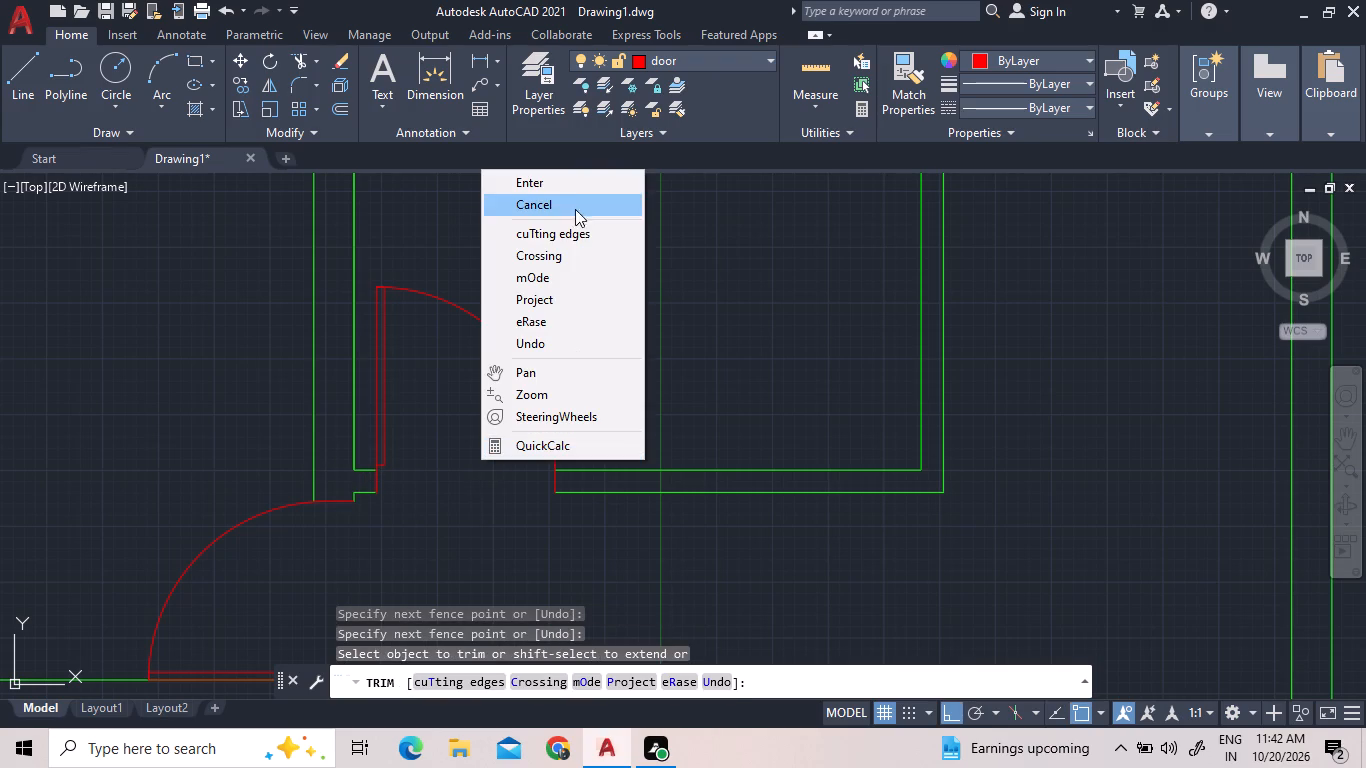
pyautogui.click(577, 193)
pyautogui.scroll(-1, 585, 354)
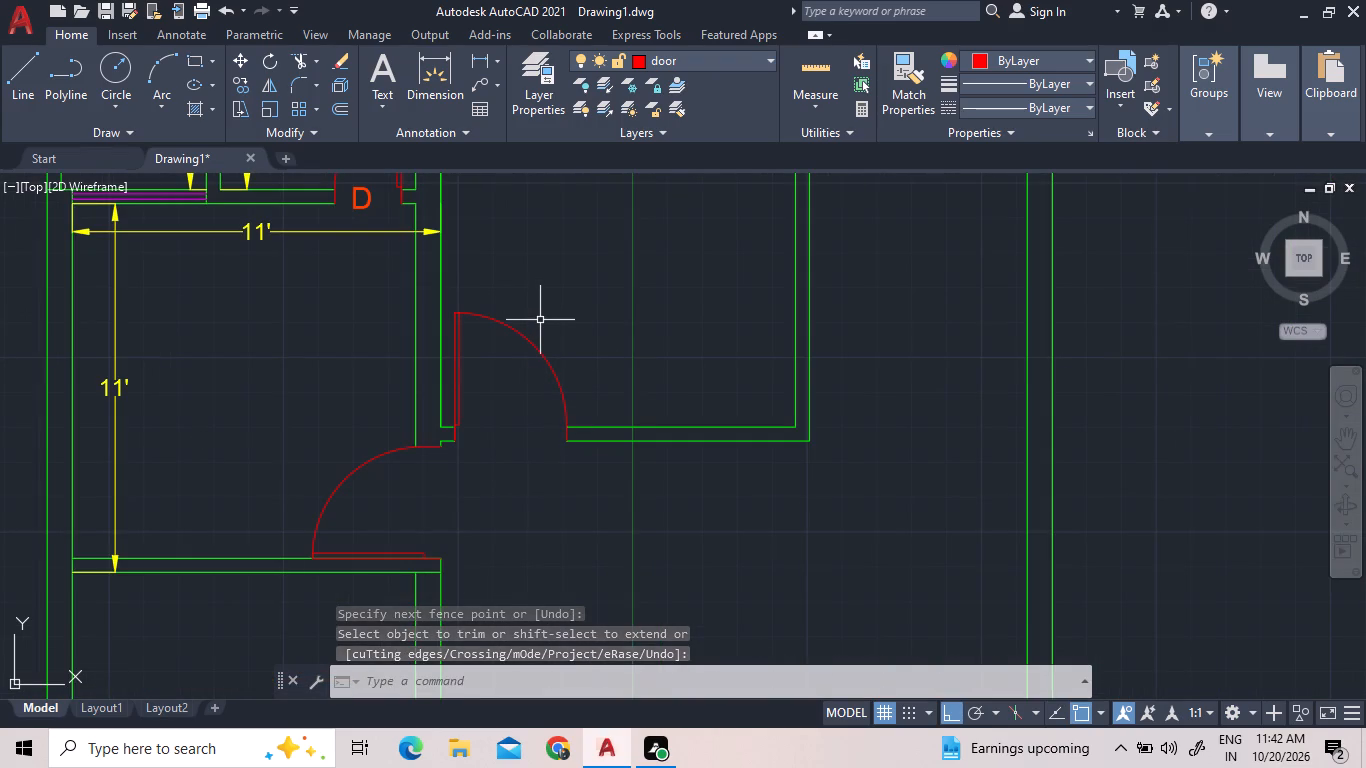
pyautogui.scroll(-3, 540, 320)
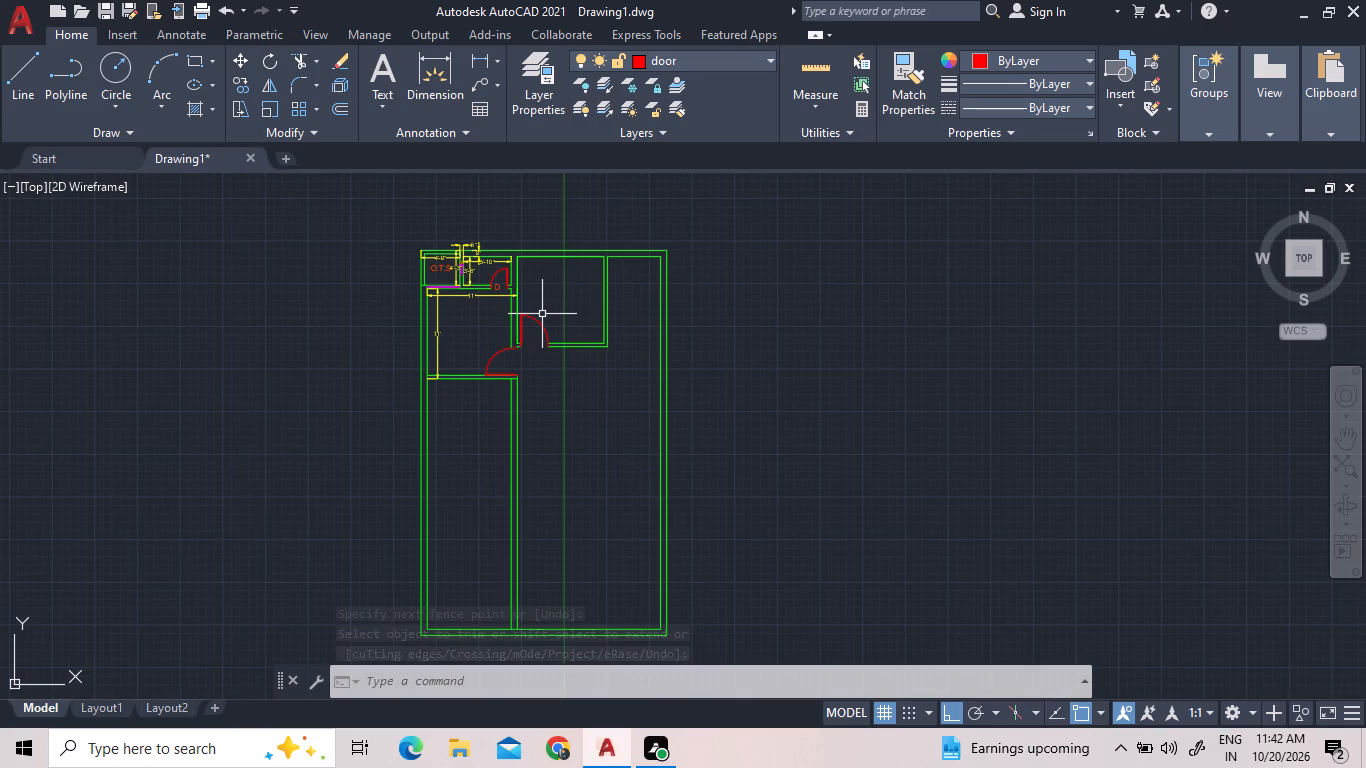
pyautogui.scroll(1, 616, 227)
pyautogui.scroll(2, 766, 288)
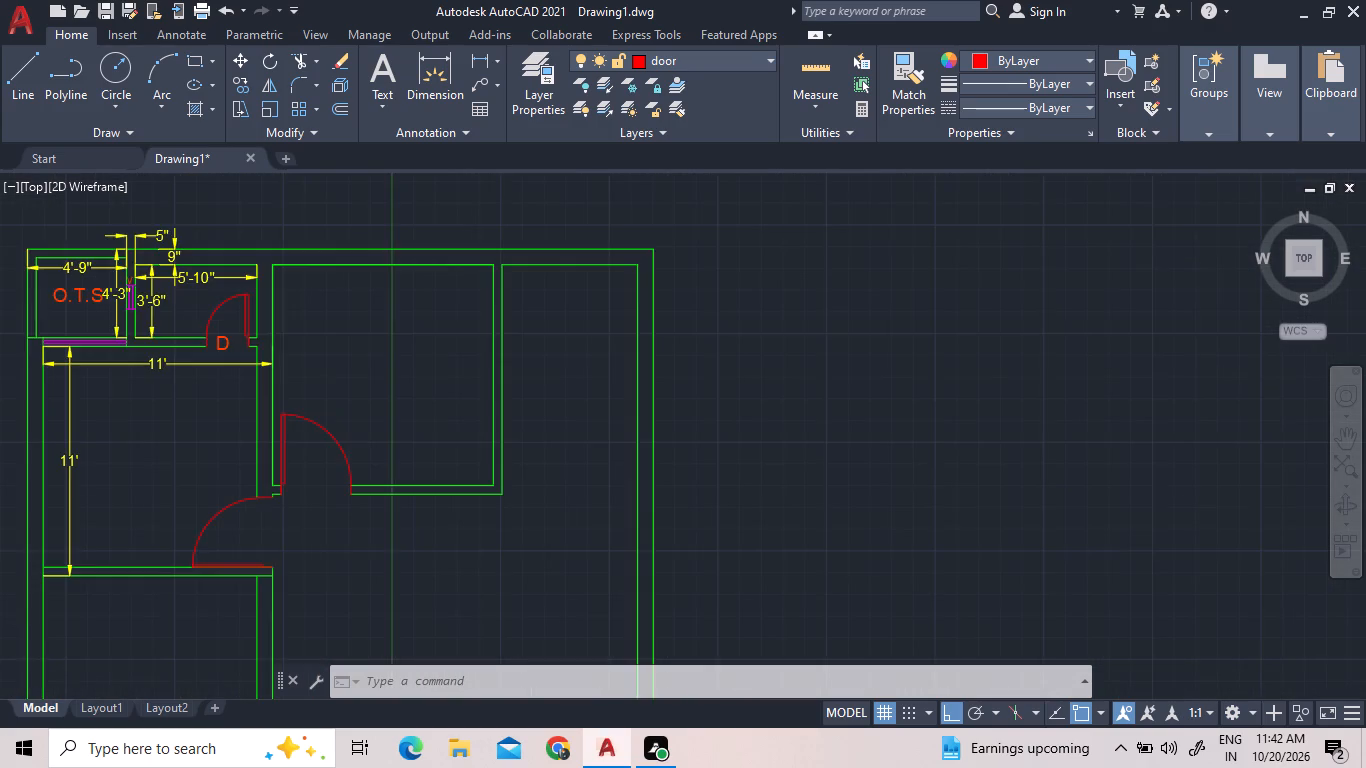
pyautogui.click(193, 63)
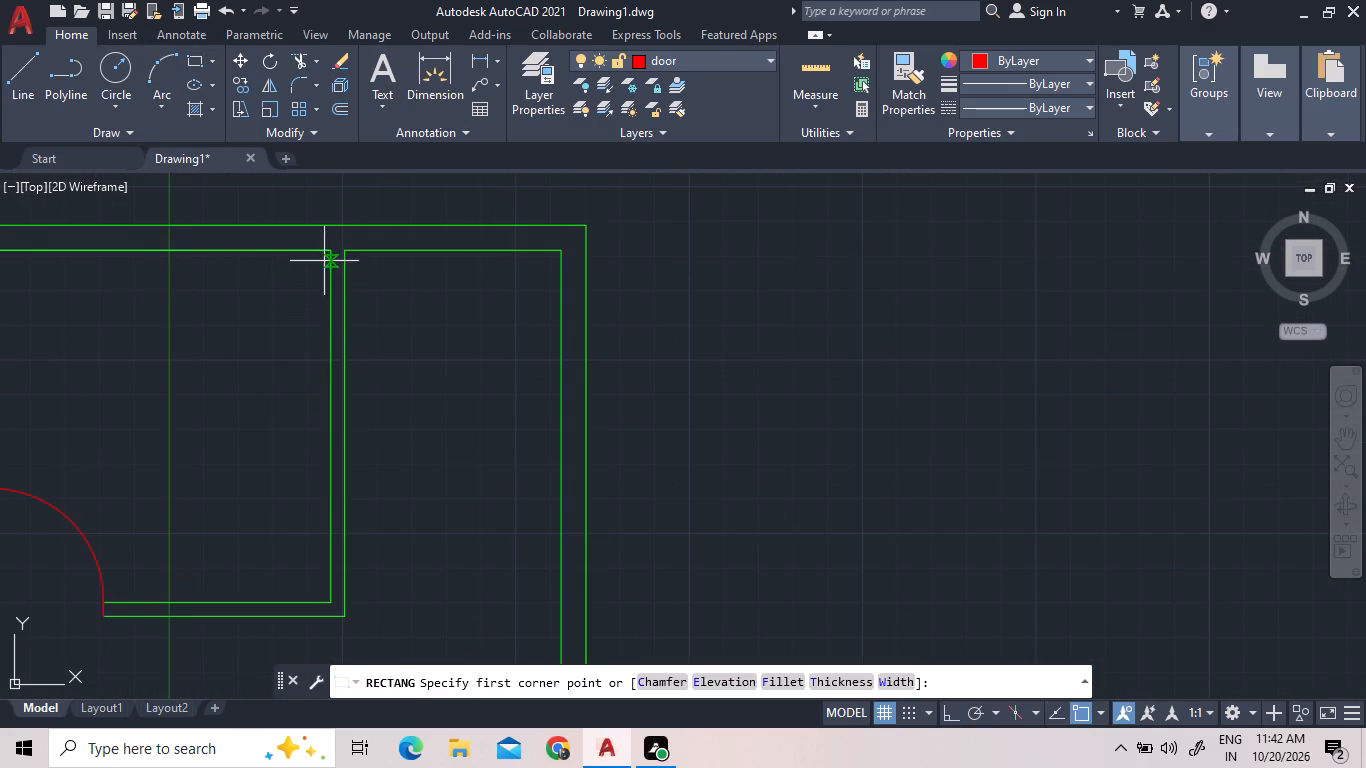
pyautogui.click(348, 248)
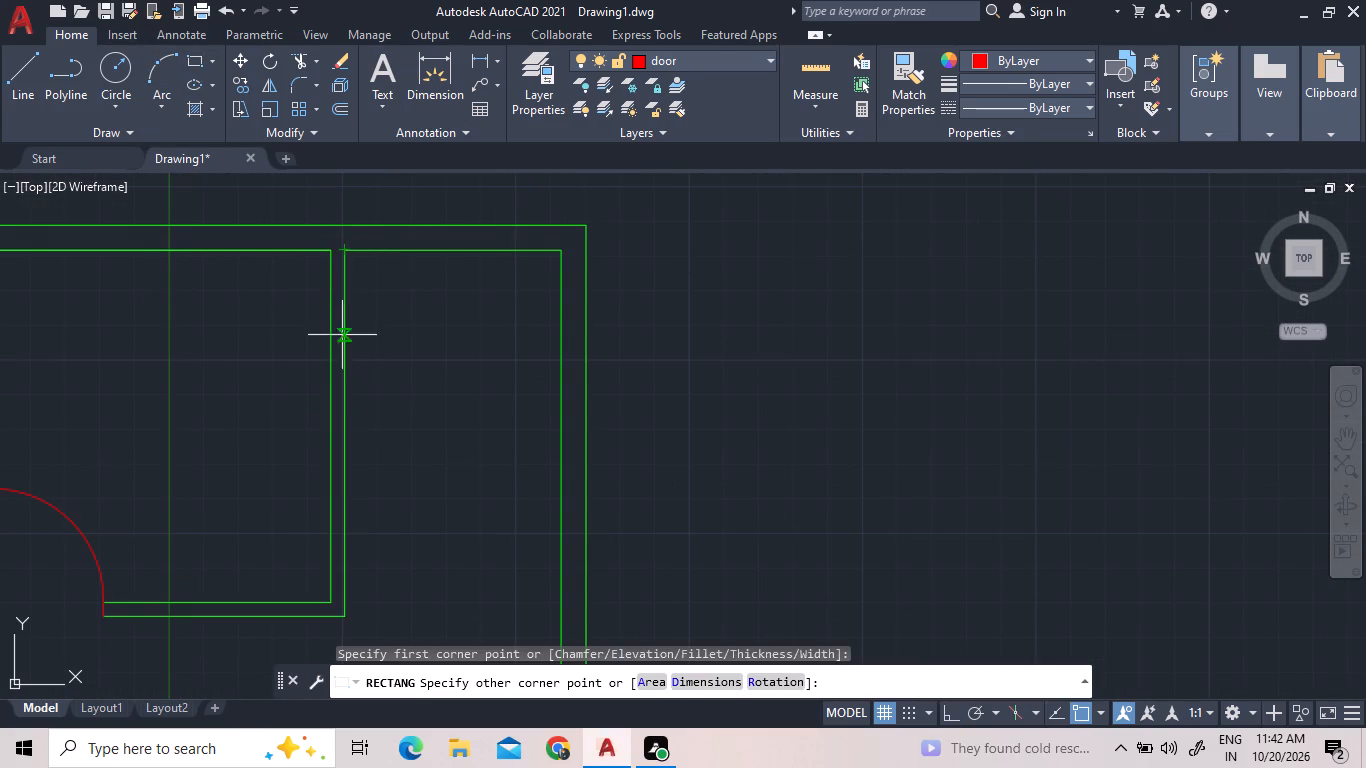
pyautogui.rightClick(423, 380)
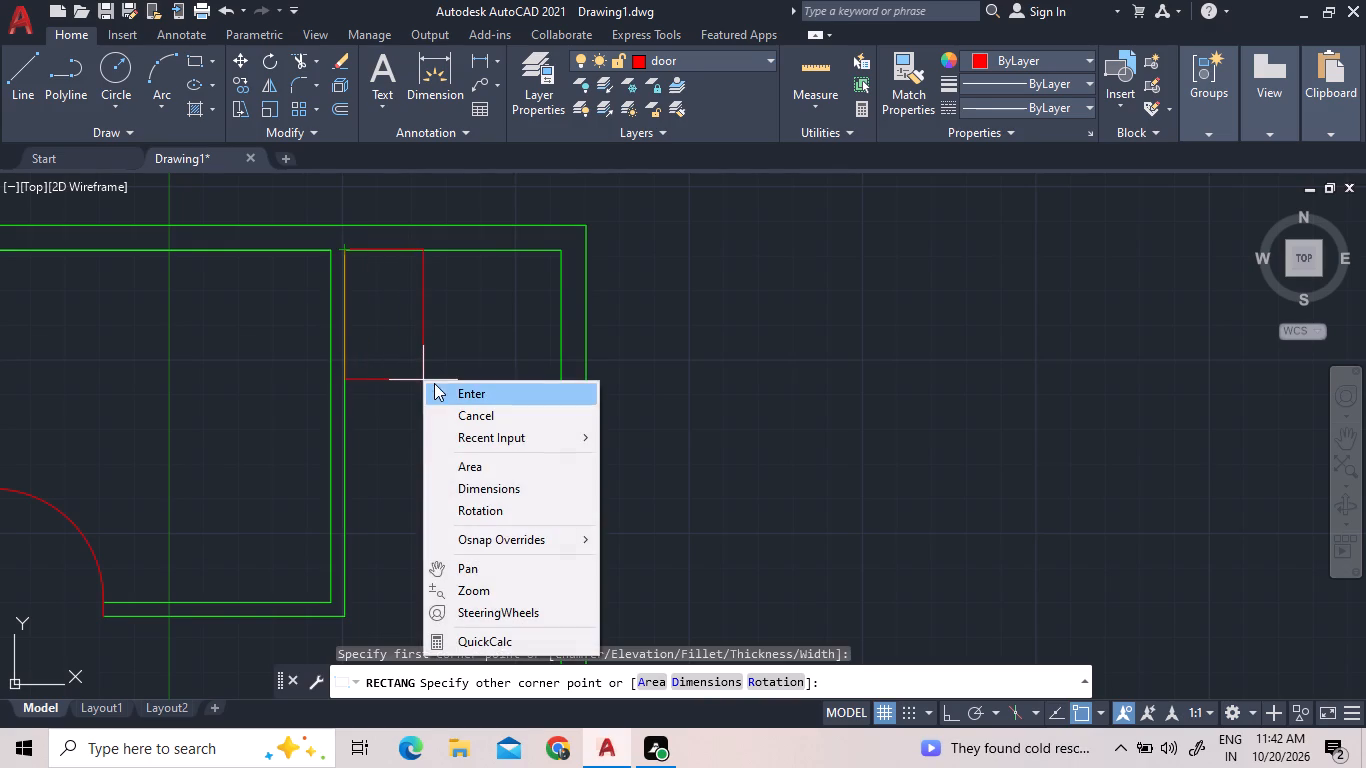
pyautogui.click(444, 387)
# Make layer 0 the current layer in place of the door layer.
pyautogui.click(670, 63)
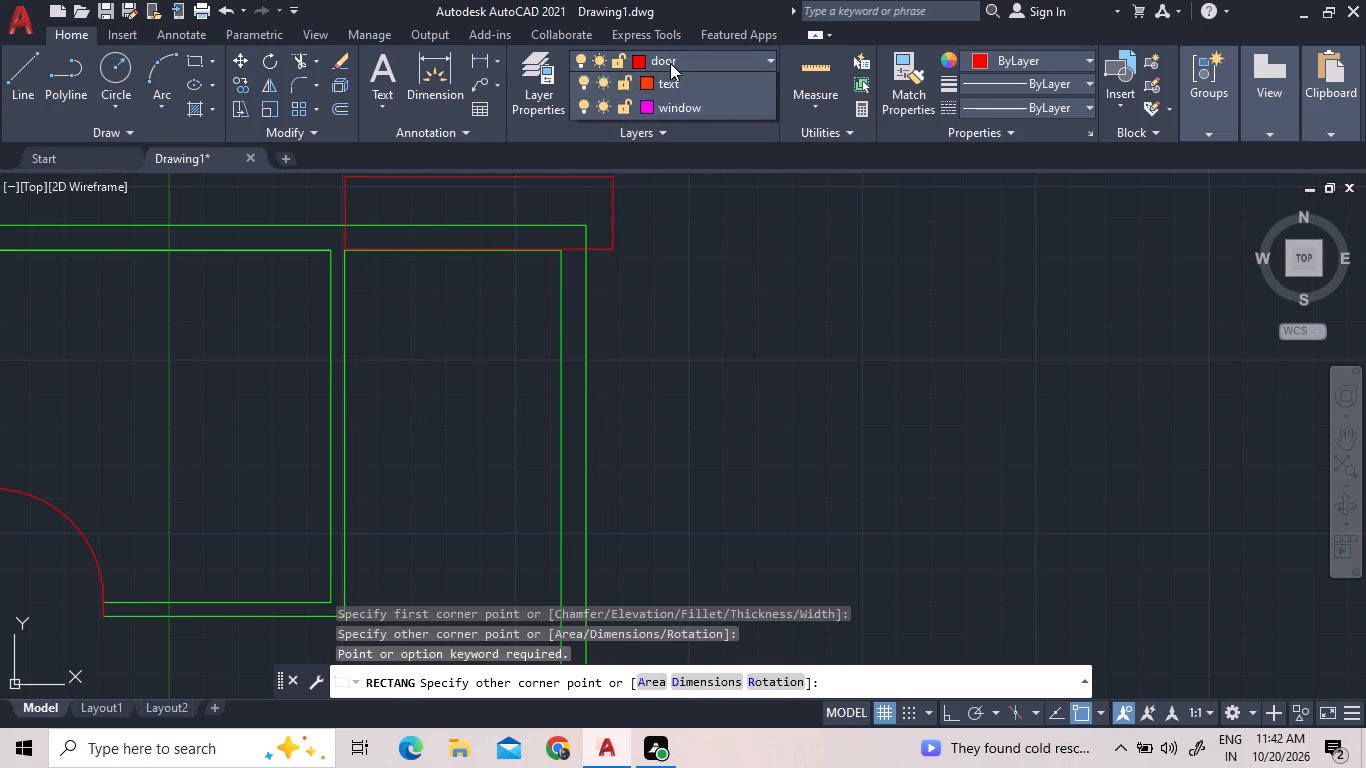
pyautogui.click(670, 77)
pyautogui.press('Escape')
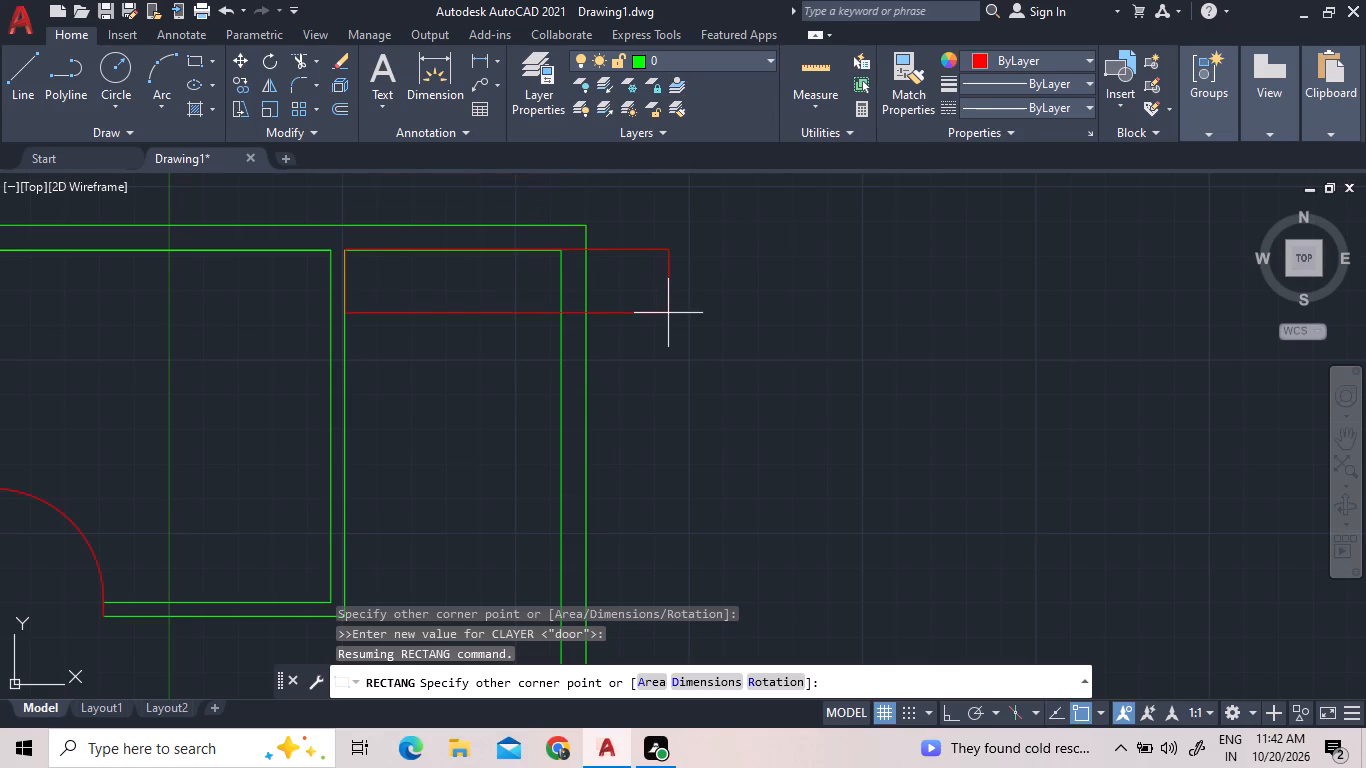
pyautogui.press('Escape')
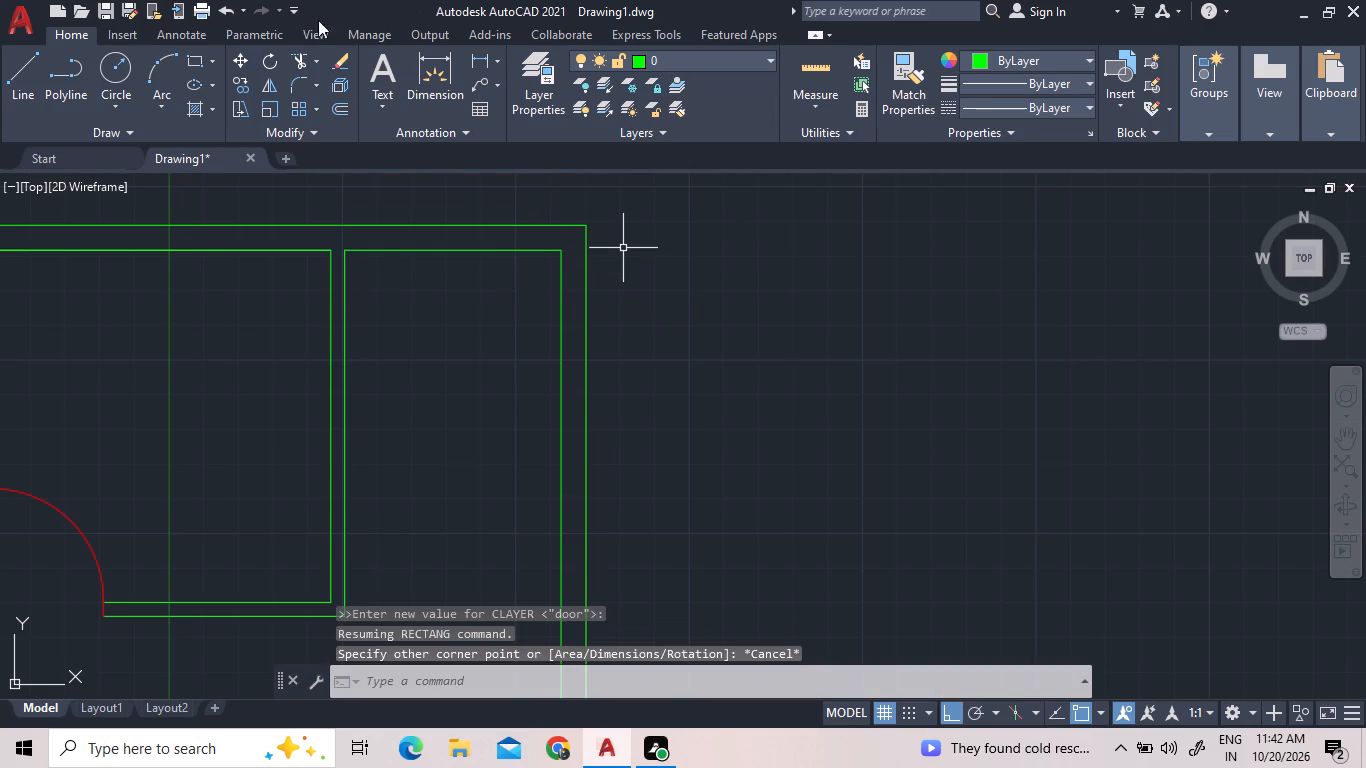
# Draw a 5'3" by 6'3" rectangle downward from the partition's outer face at the top wall's inner face, in the plan's upper-right space.
pyautogui.click(189, 59)
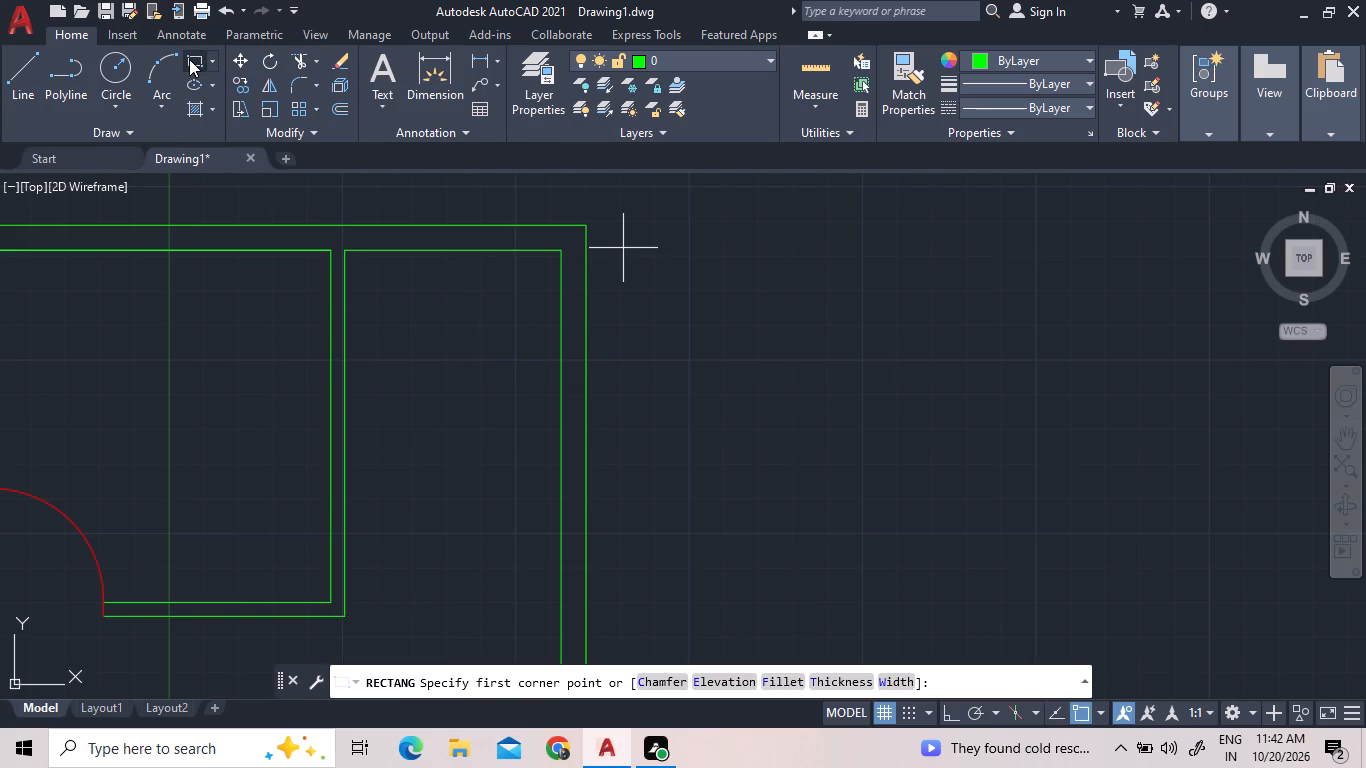
pyautogui.click(347, 250)
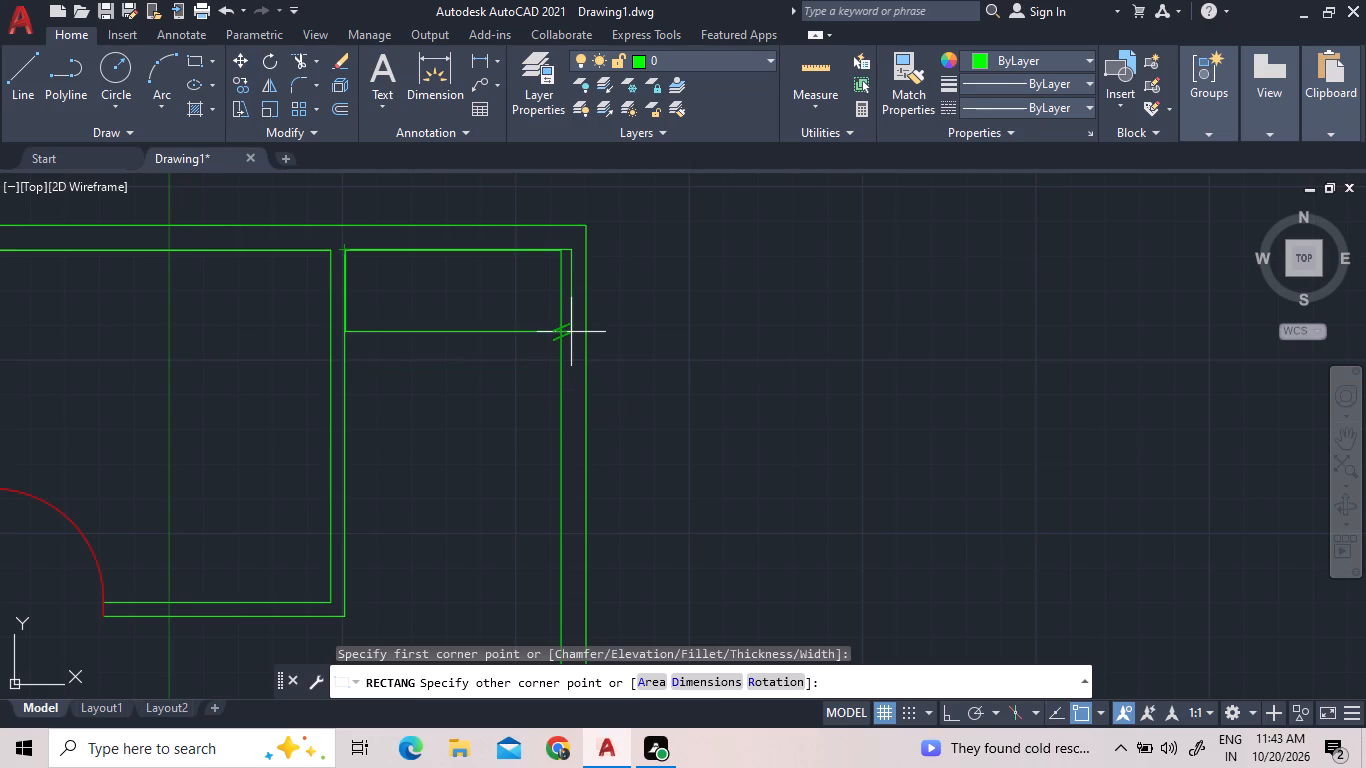
pyautogui.write('D')
pyautogui.press('space')
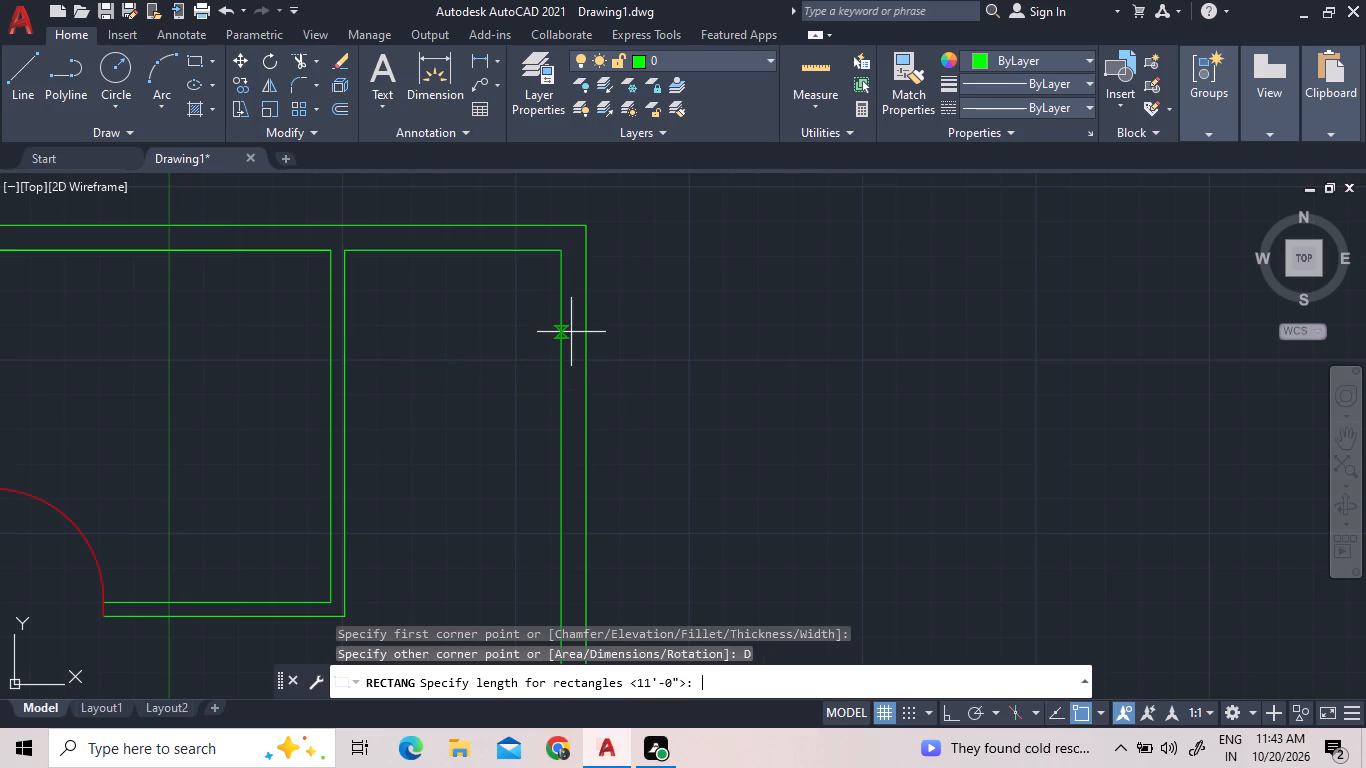
pyautogui.write("5'")
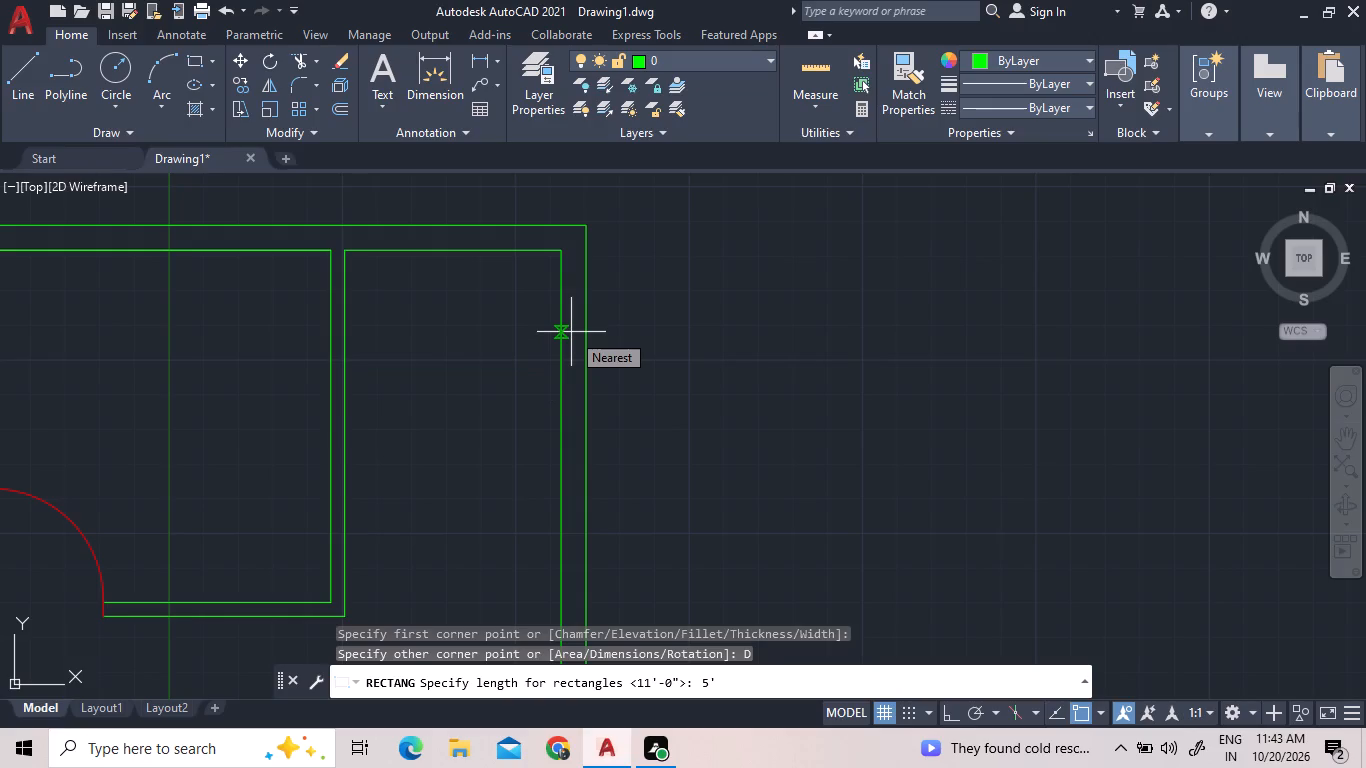
pyautogui.press('3')
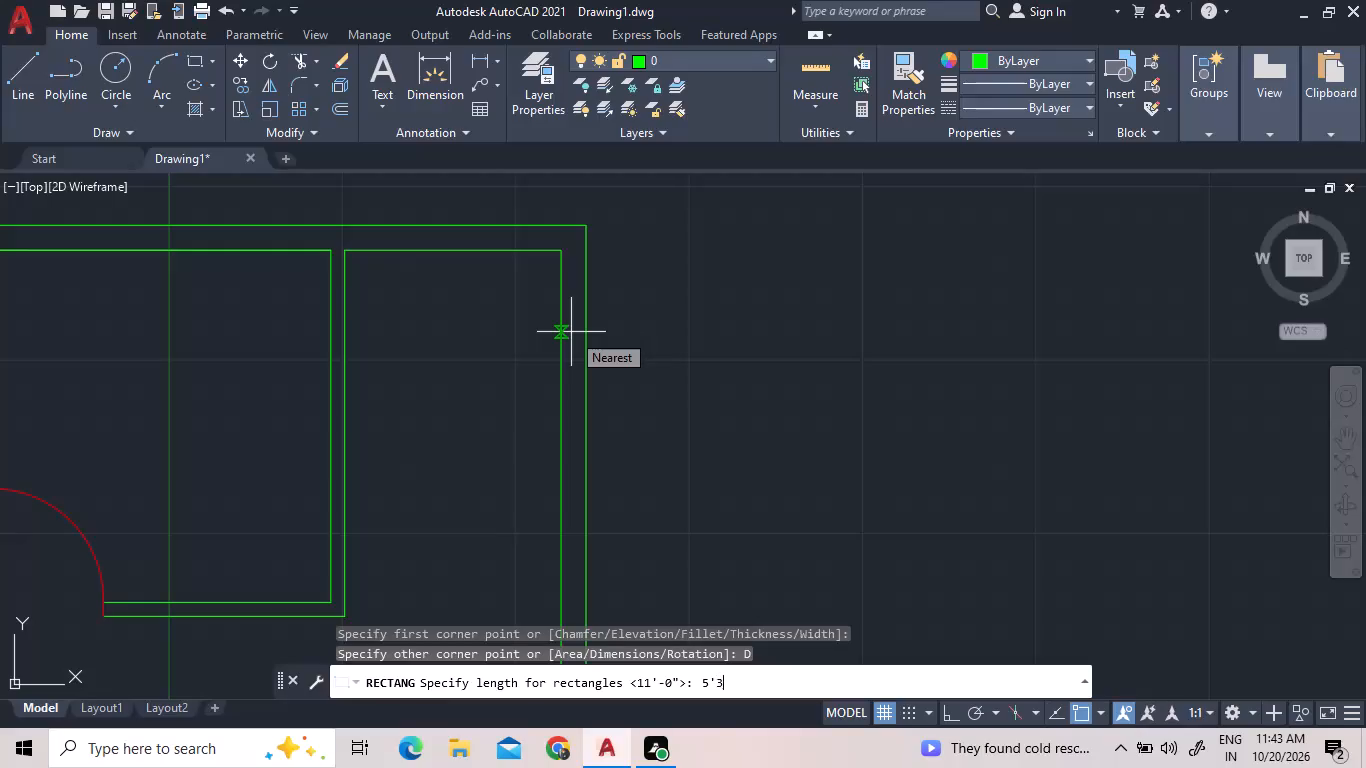
pyautogui.hotkey('shift', '"')
pyautogui.press('Return')
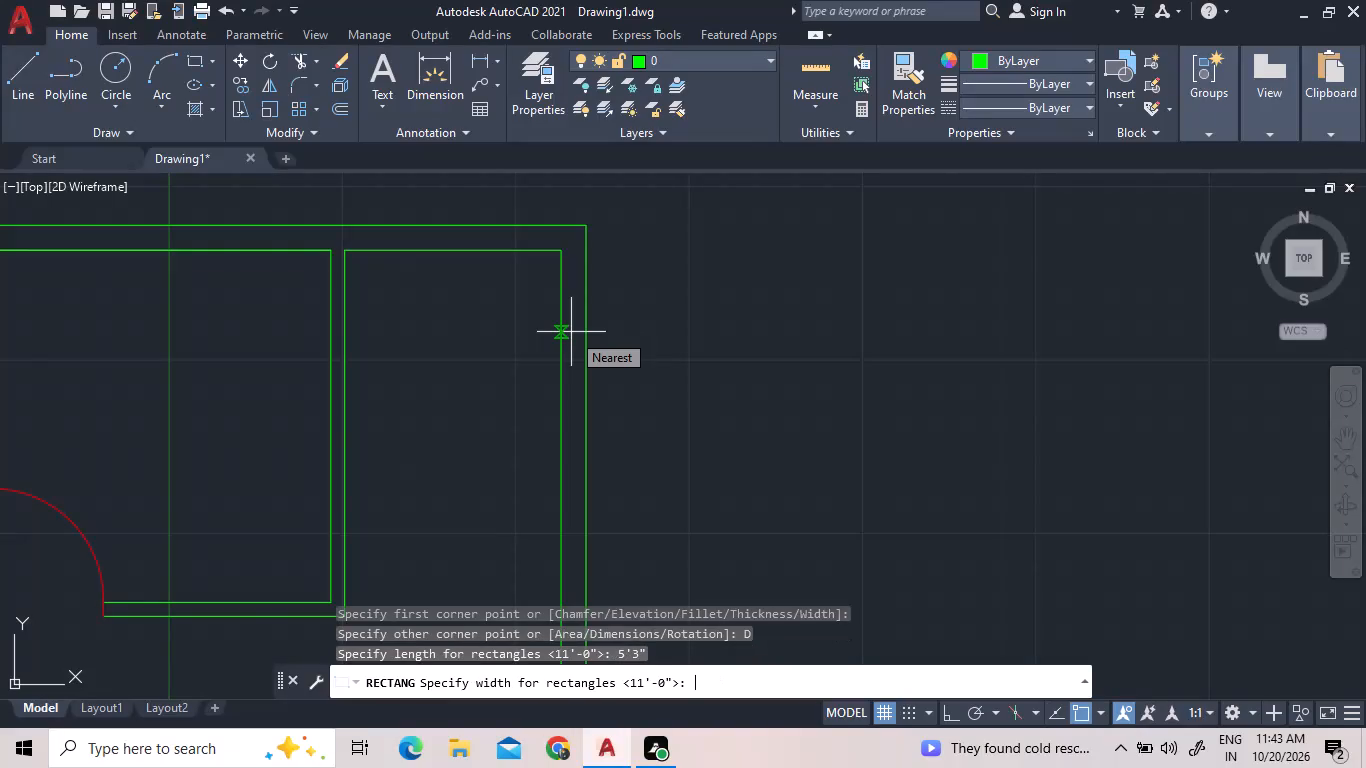
pyautogui.write('6\'3"')
pyautogui.press('Return')
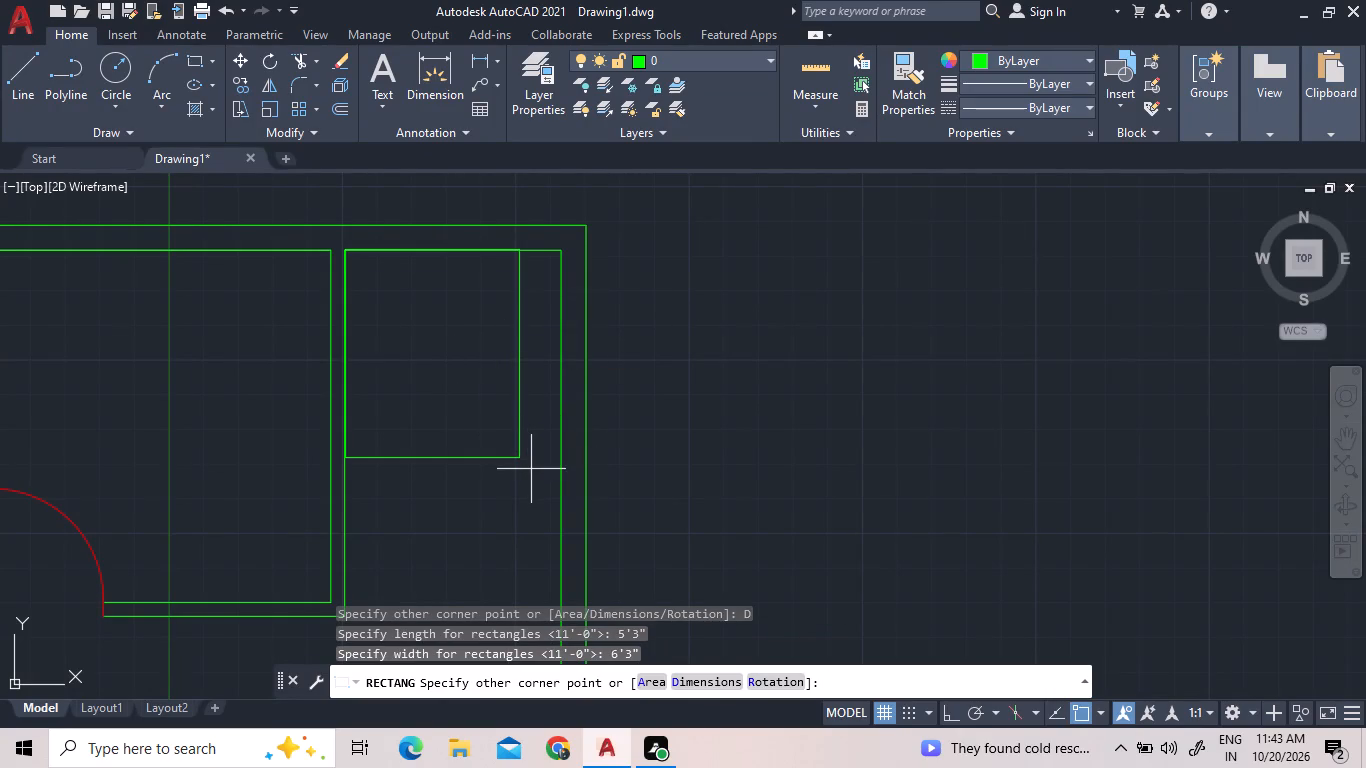
pyautogui.click(469, 471)
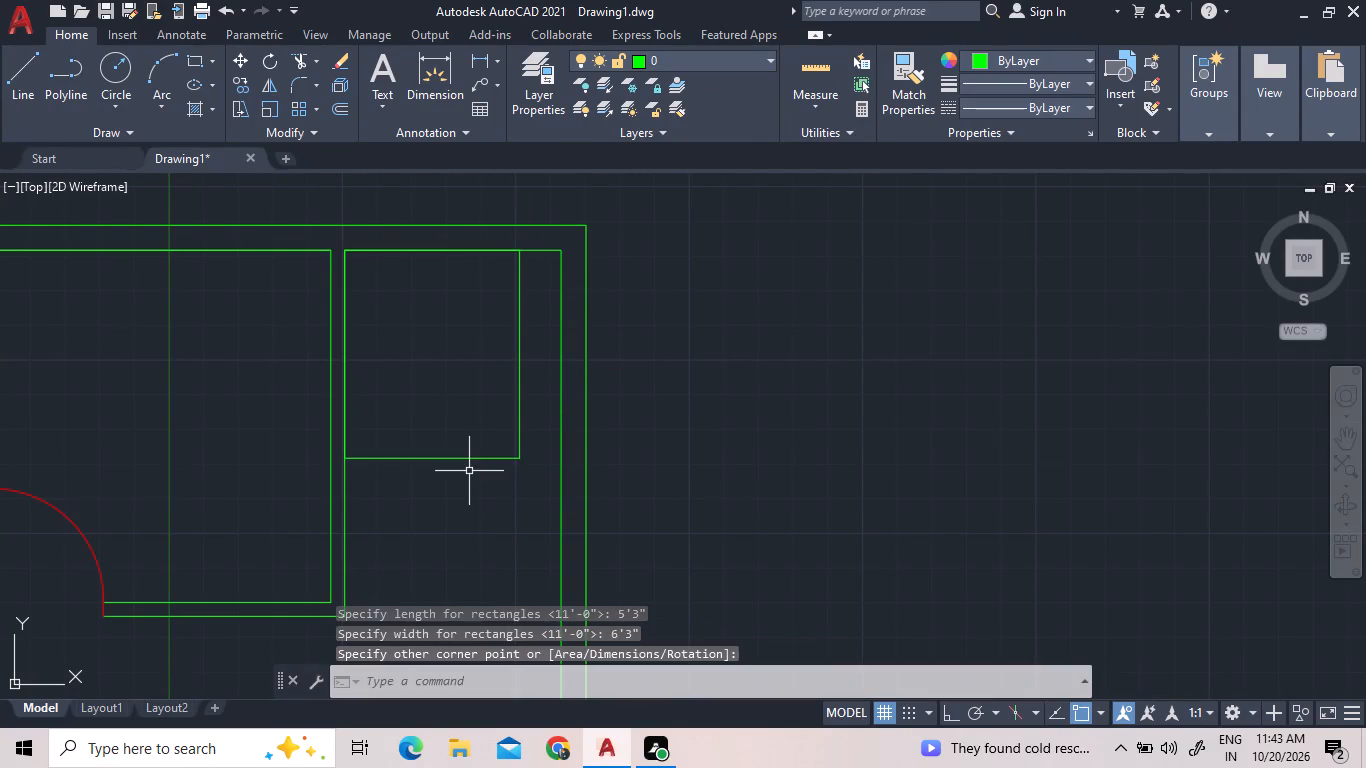
# Quick-measure the new rectangle, the partition beside it, and the neighbouring rooms and walls.
pyautogui.click(805, 80)
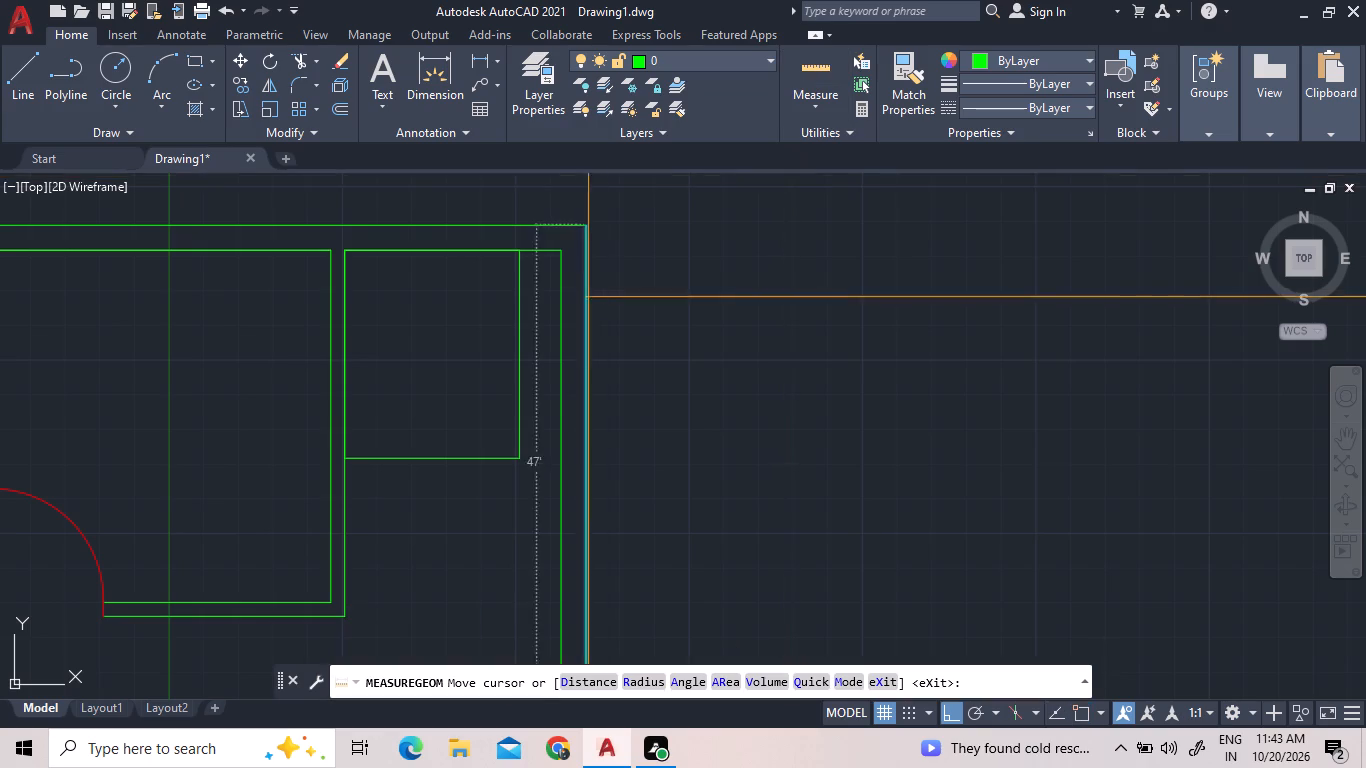
pyautogui.scroll(-1, 546, 302)
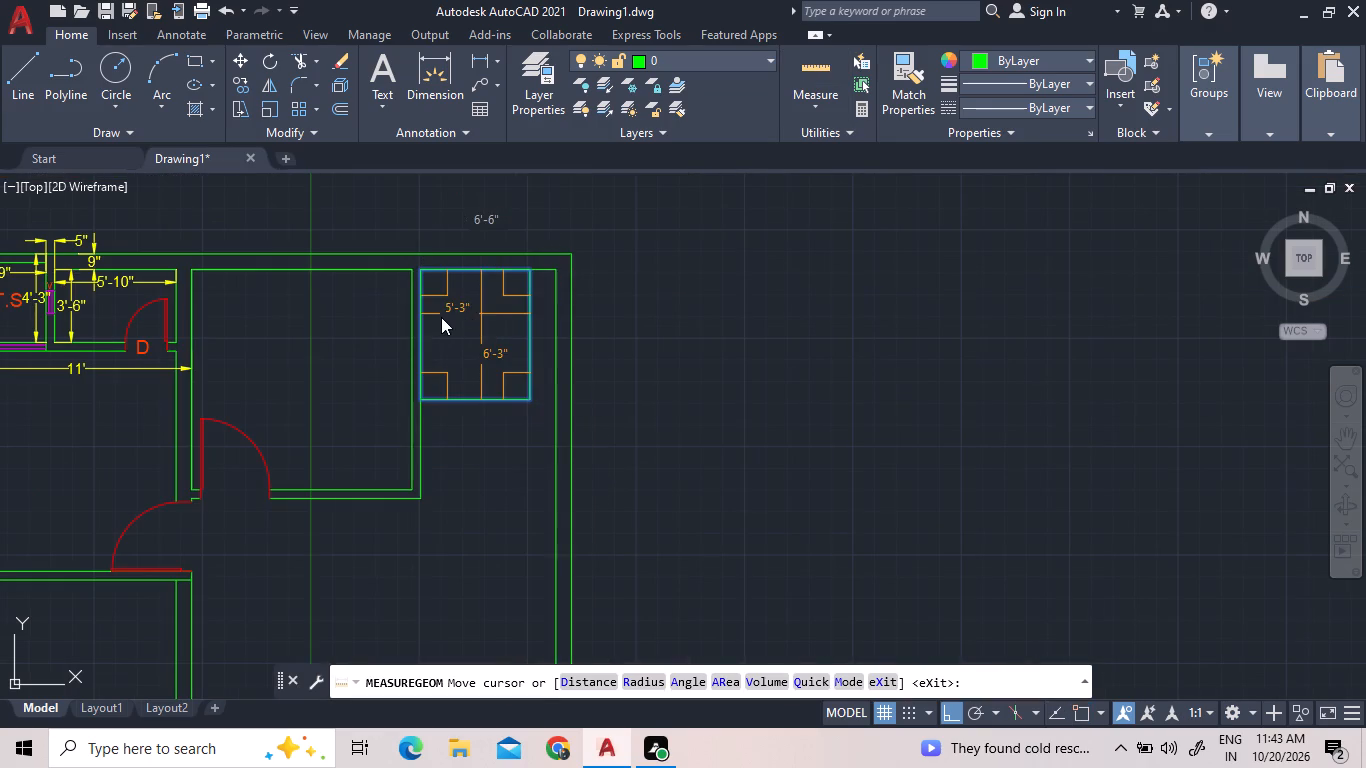
pyautogui.scroll(2, 411, 319)
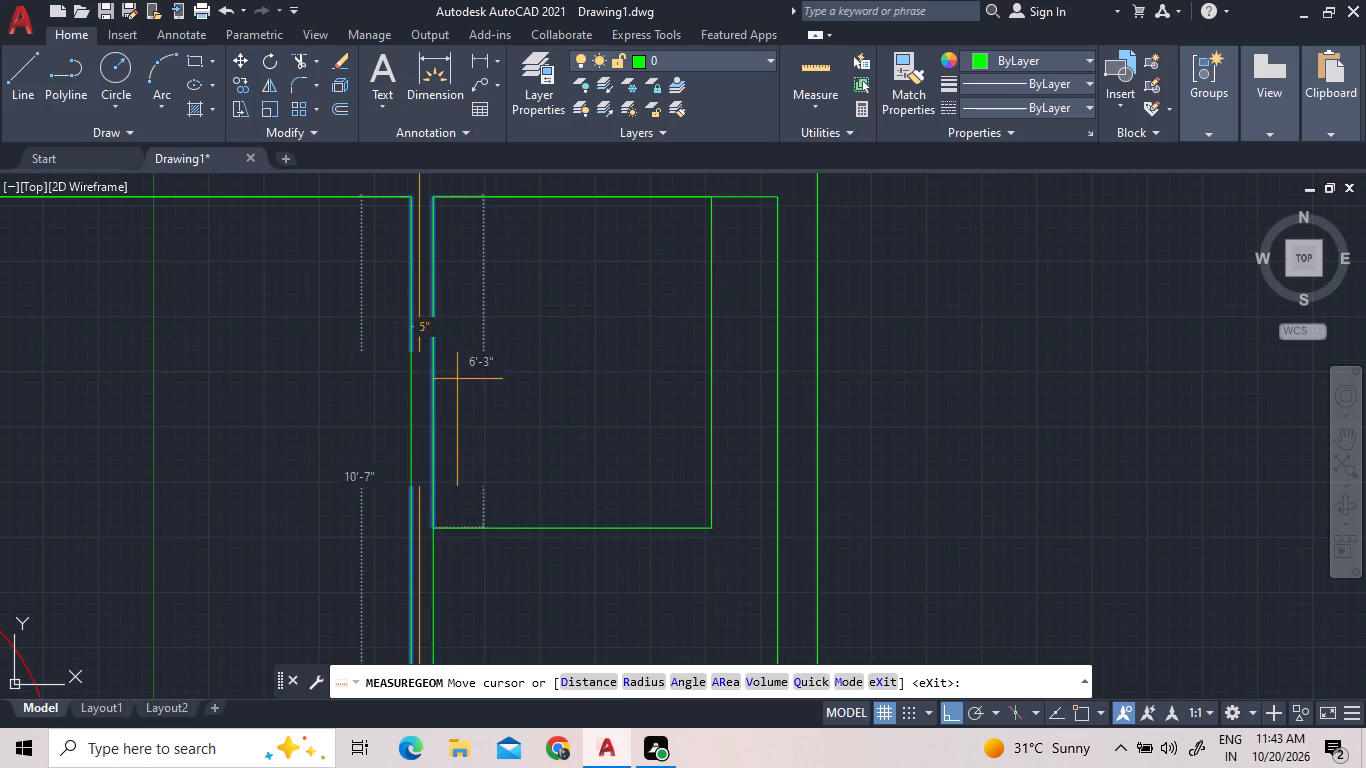
pyautogui.scroll(-1, 467, 384)
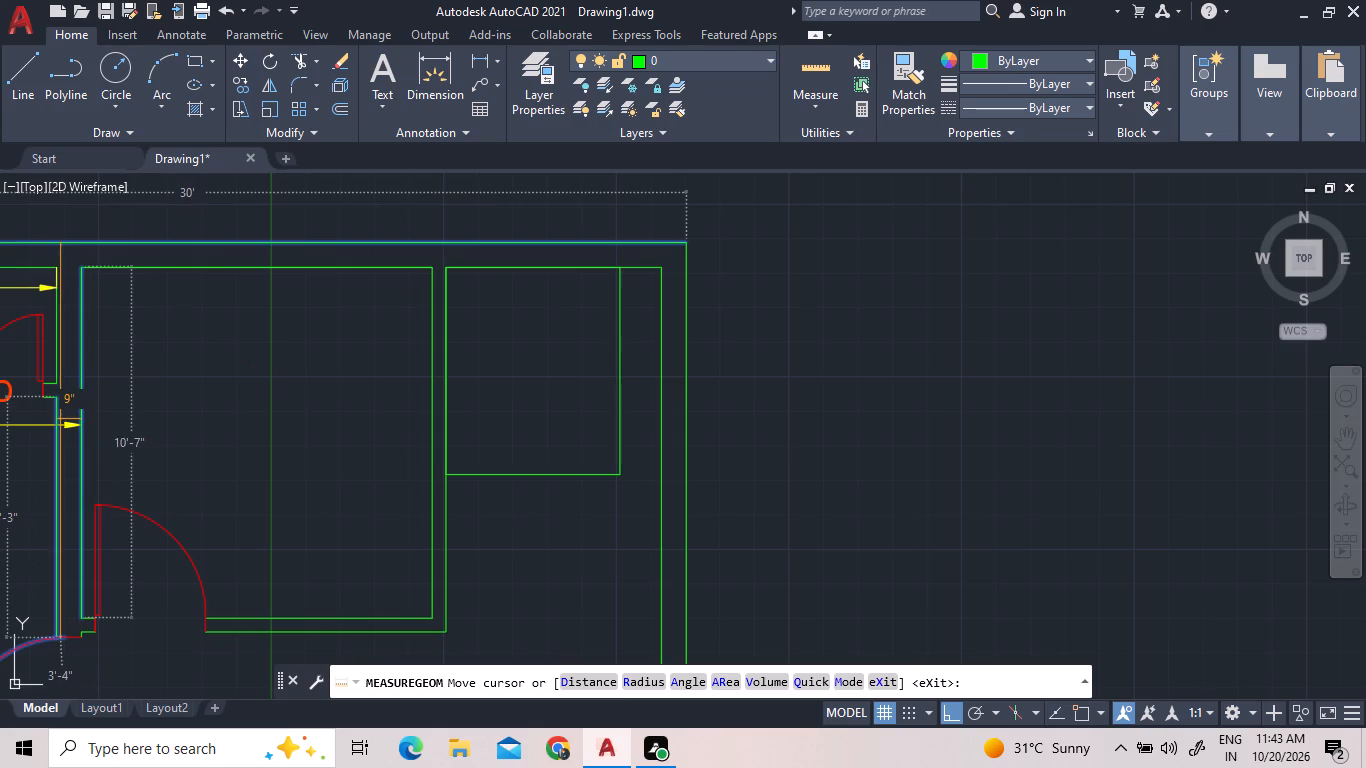
pyautogui.scroll(-2, 80, 463)
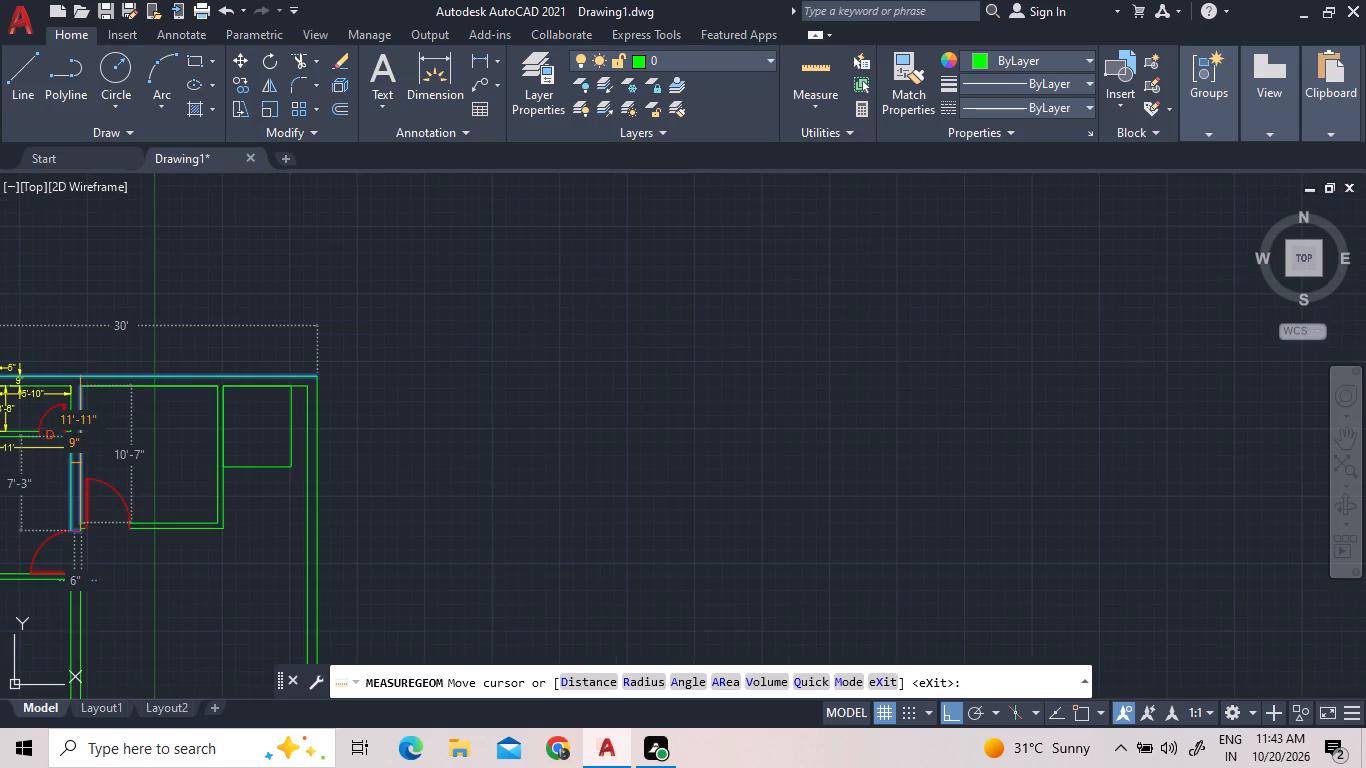
pyautogui.scroll(-3, 80, 463)
pyautogui.scroll(3, 48, 468)
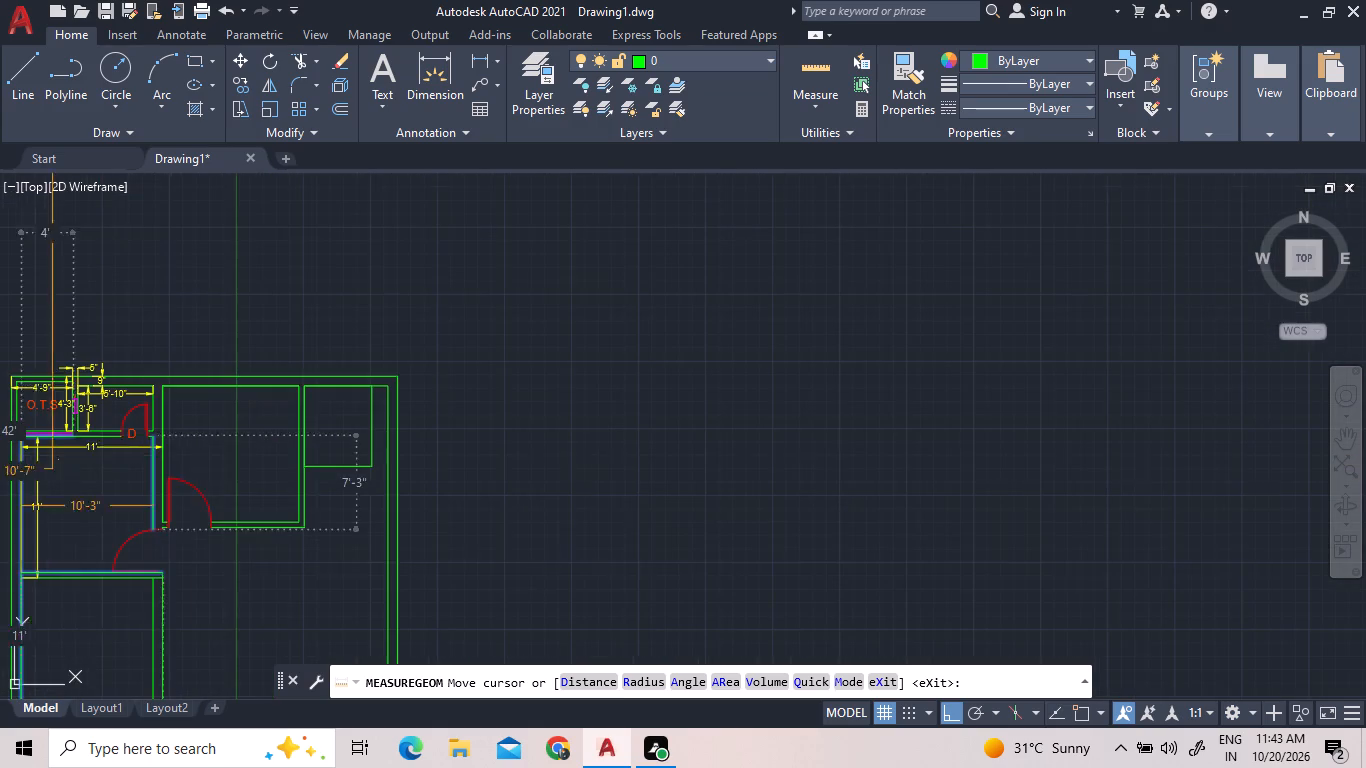
pyautogui.scroll(1, 72, 470)
pyautogui.scroll(-2, 241, 481)
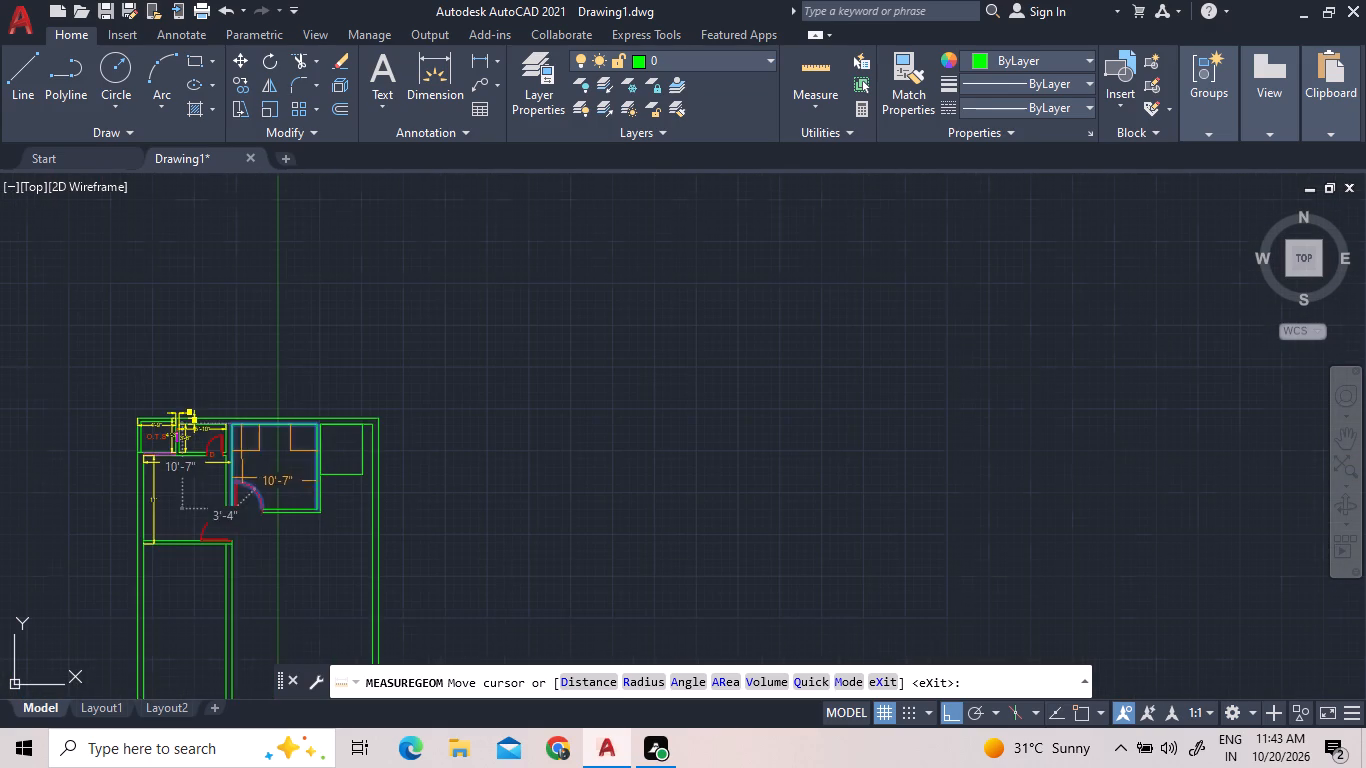
pyautogui.scroll(4, 149, 508)
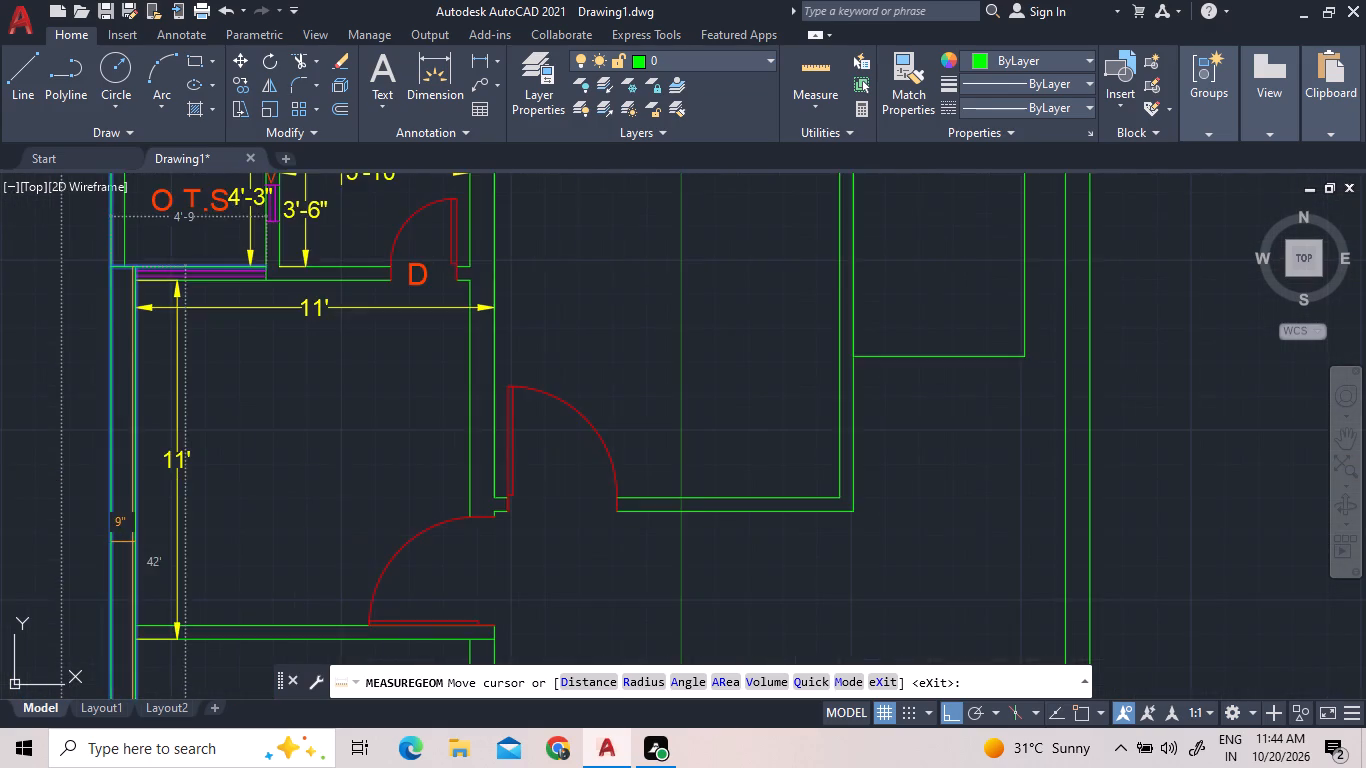
pyautogui.scroll(-3, 255, 521)
pyautogui.scroll(2, 526, 451)
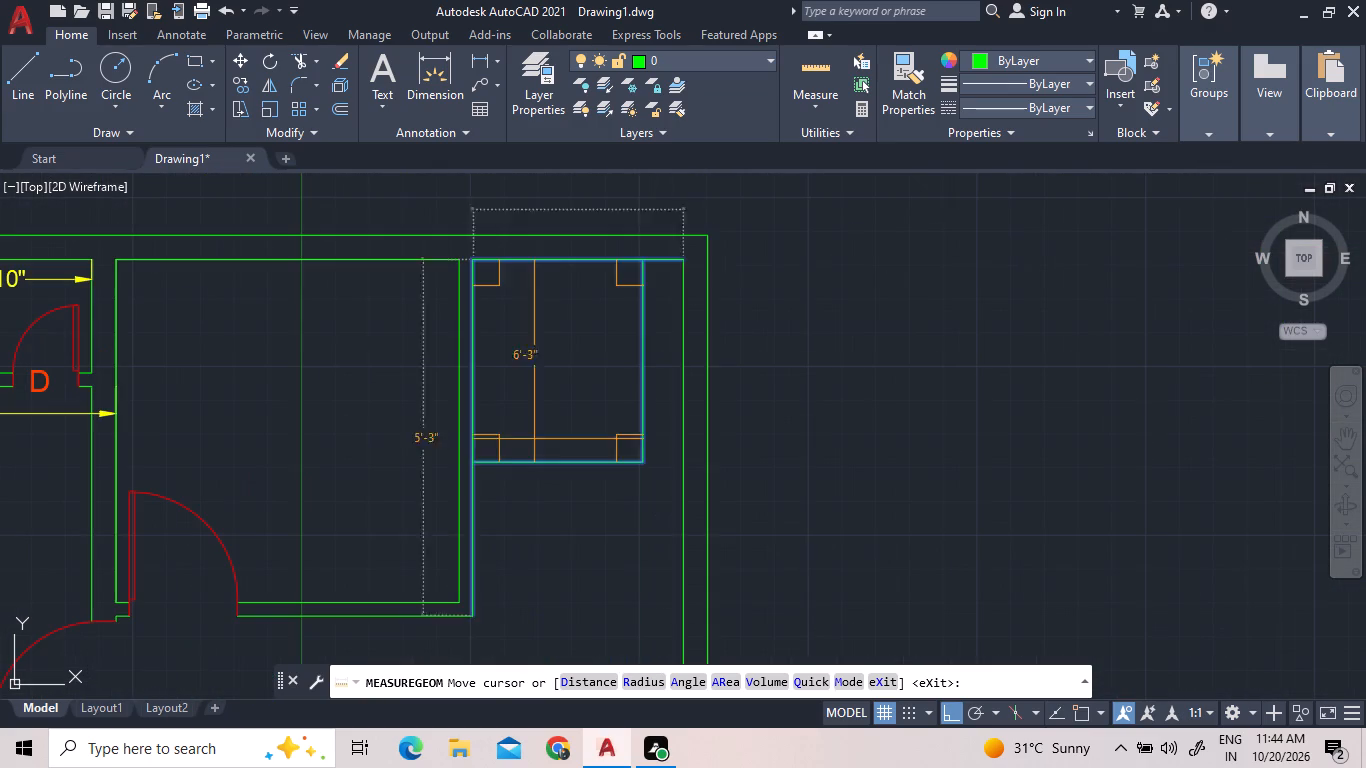
pyautogui.rightClick(785, 411)
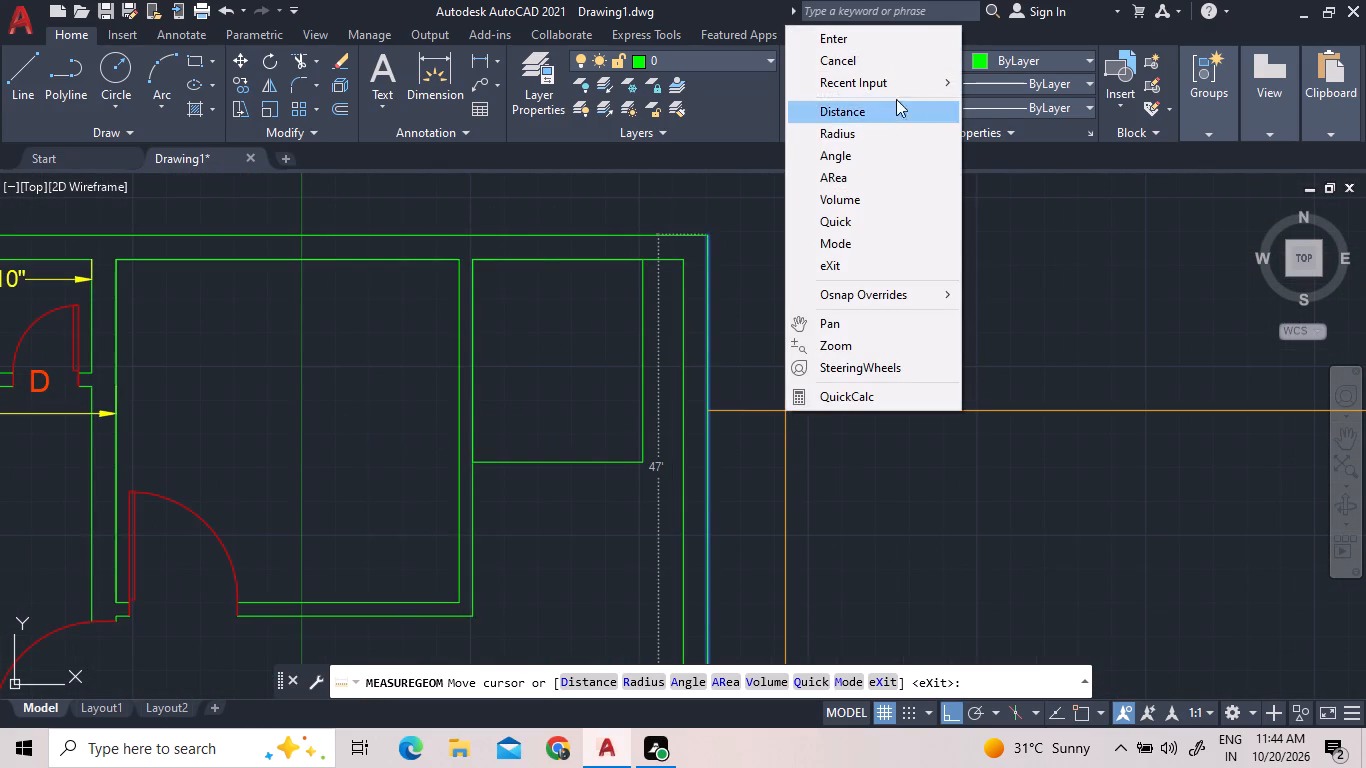
pyautogui.click(863, 45)
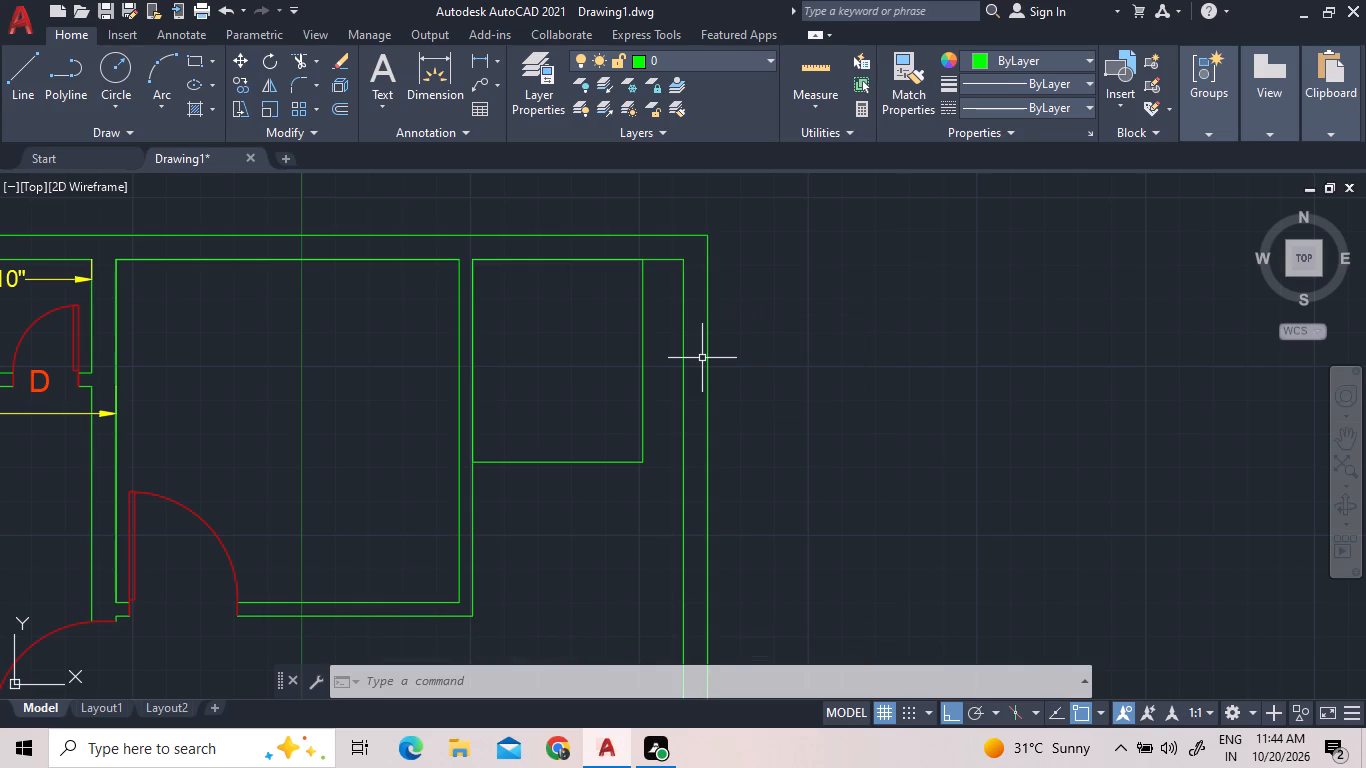
# Move the new rectangle 5" to the right, away from the partition's outer face.
pyautogui.click(638, 418)
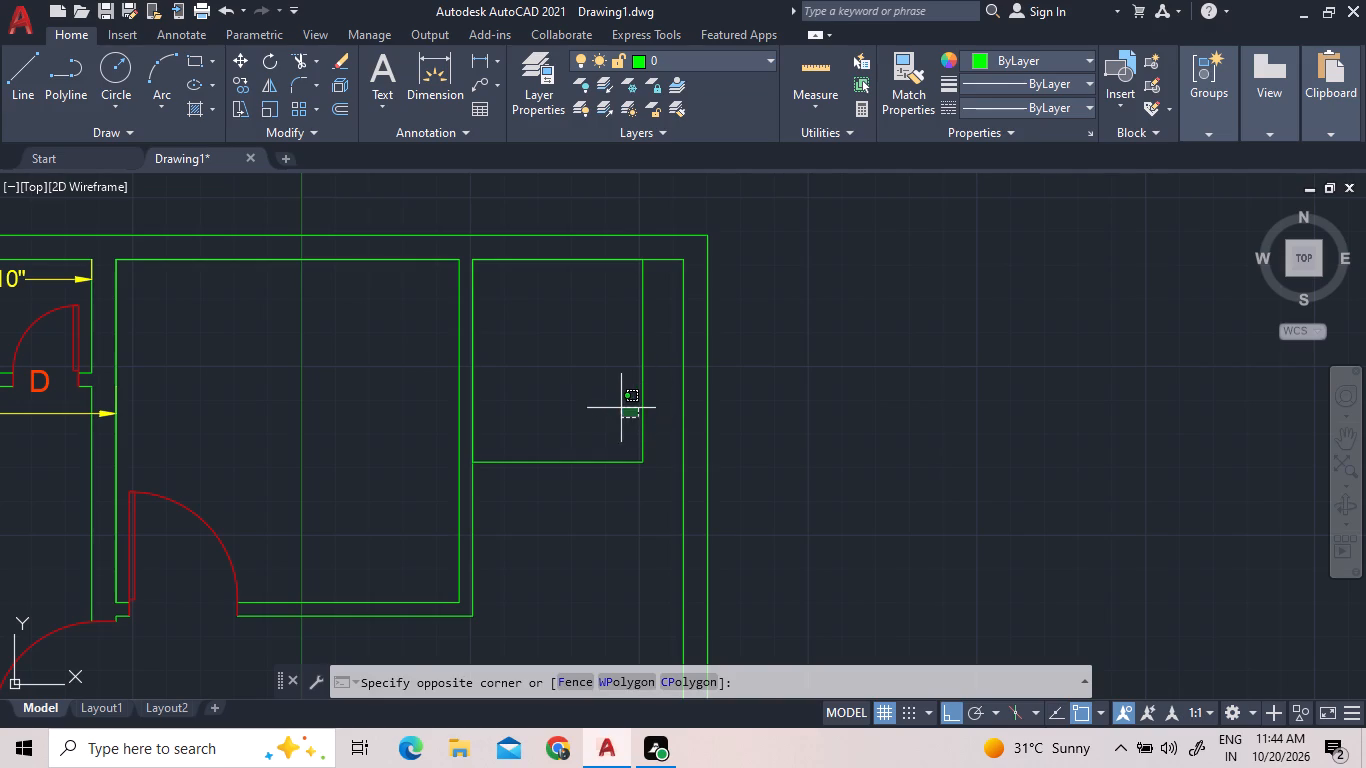
pyautogui.click(669, 436)
pyautogui.click(666, 441)
pyautogui.click(619, 404)
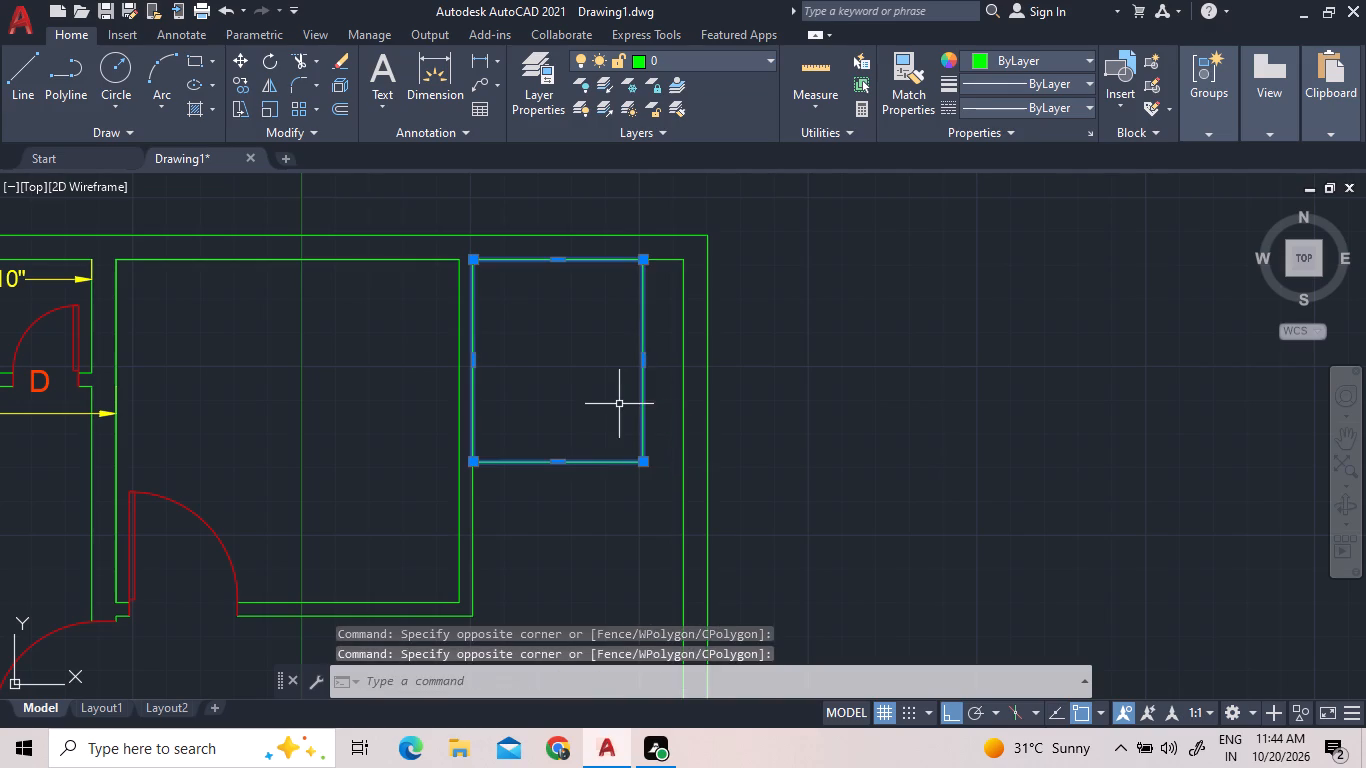
pyautogui.rightClick(619, 404)
pyautogui.click(672, 384)
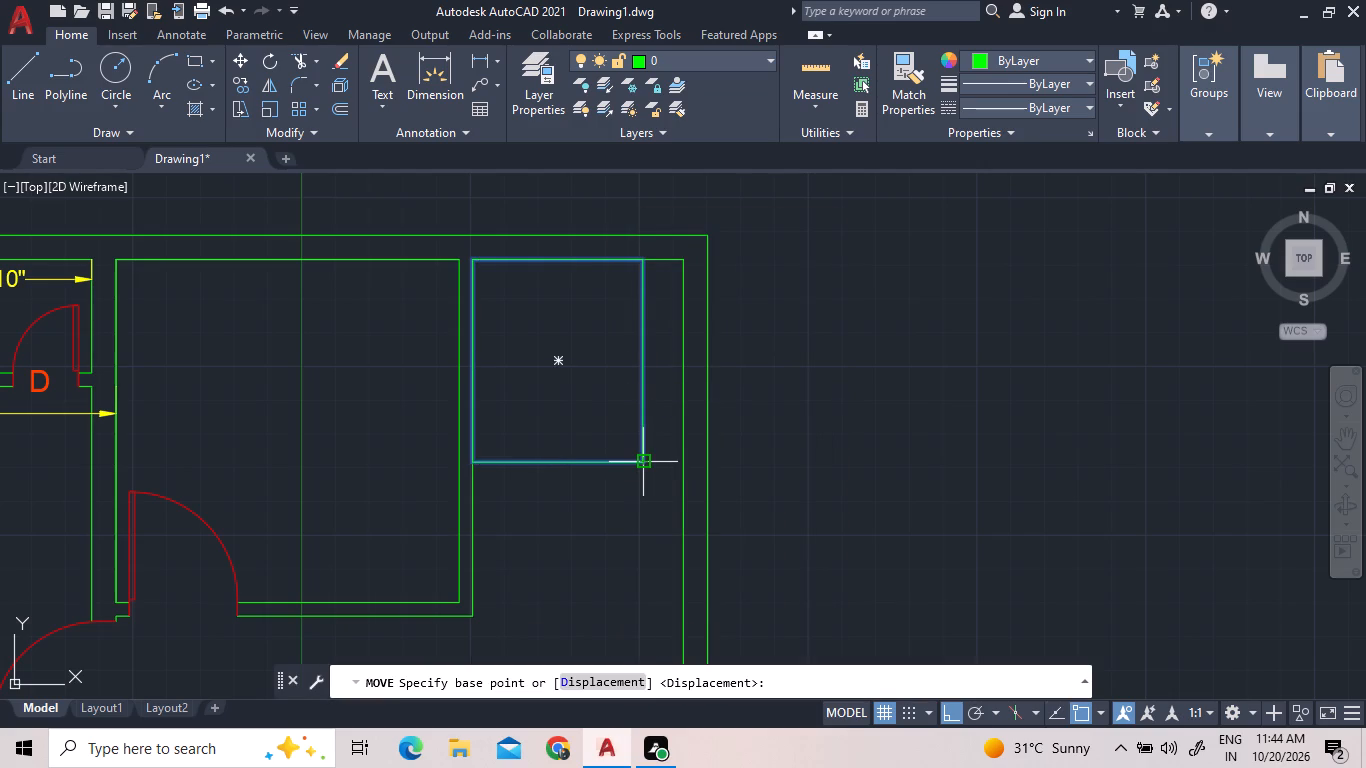
pyautogui.click(641, 459)
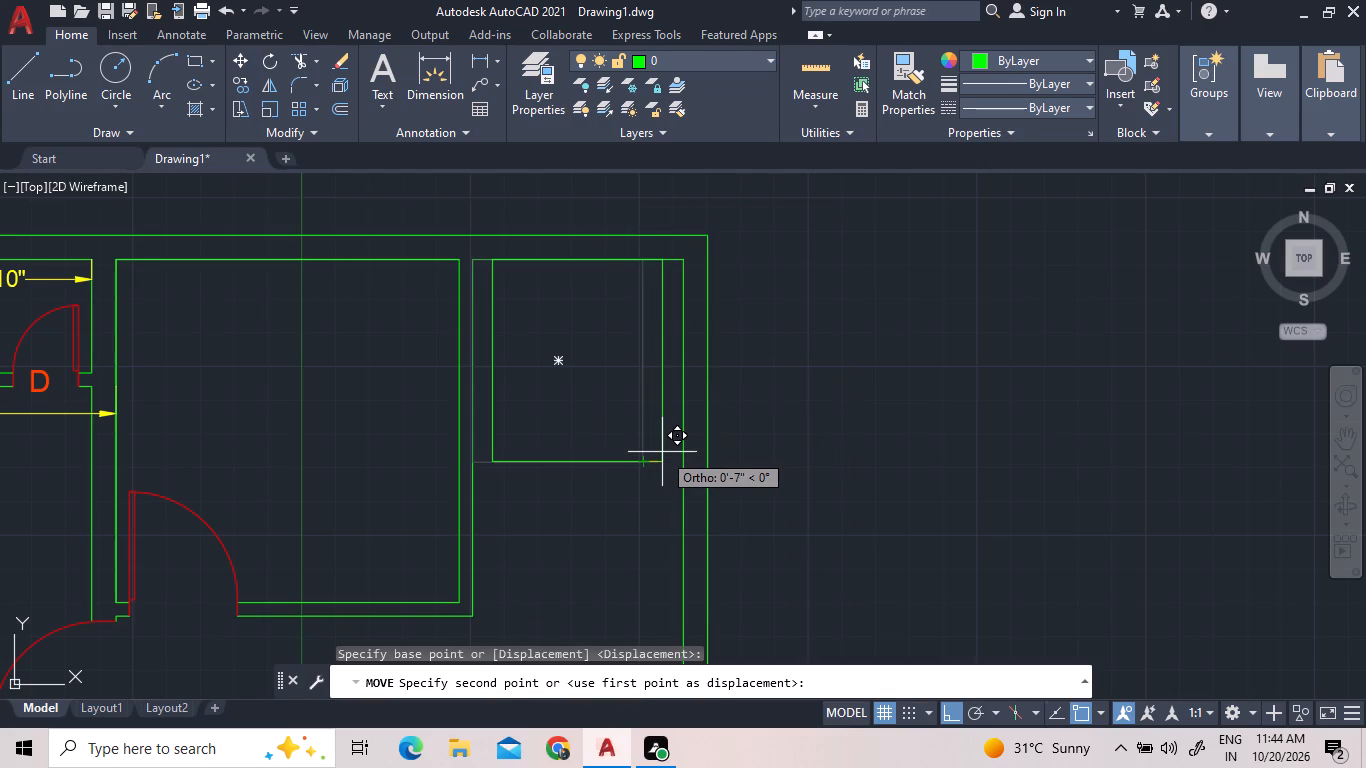
pyautogui.write('5"')
pyautogui.press('Return')
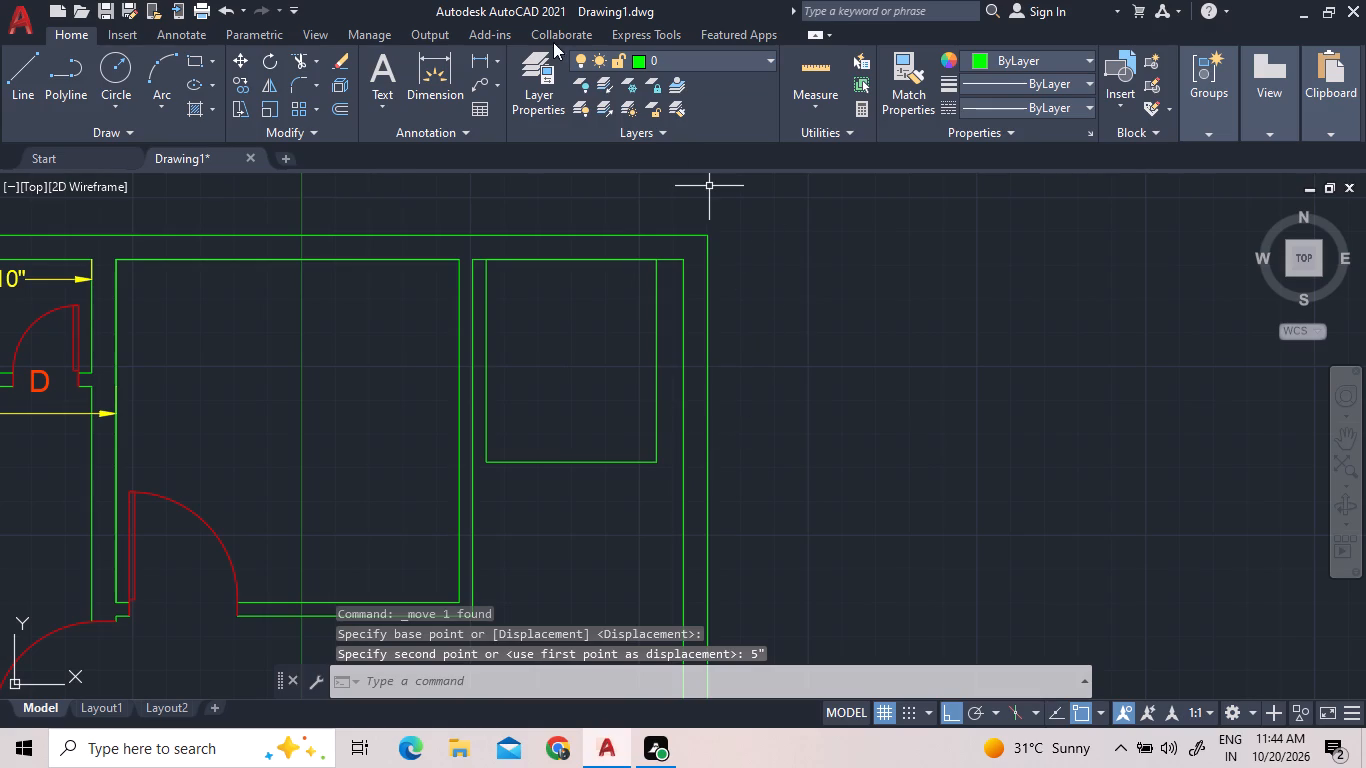
# Erase the partition's outer face line between the middle room and the moved 5'3" by 6'3" rectangle.
pyautogui.click(796, 74)
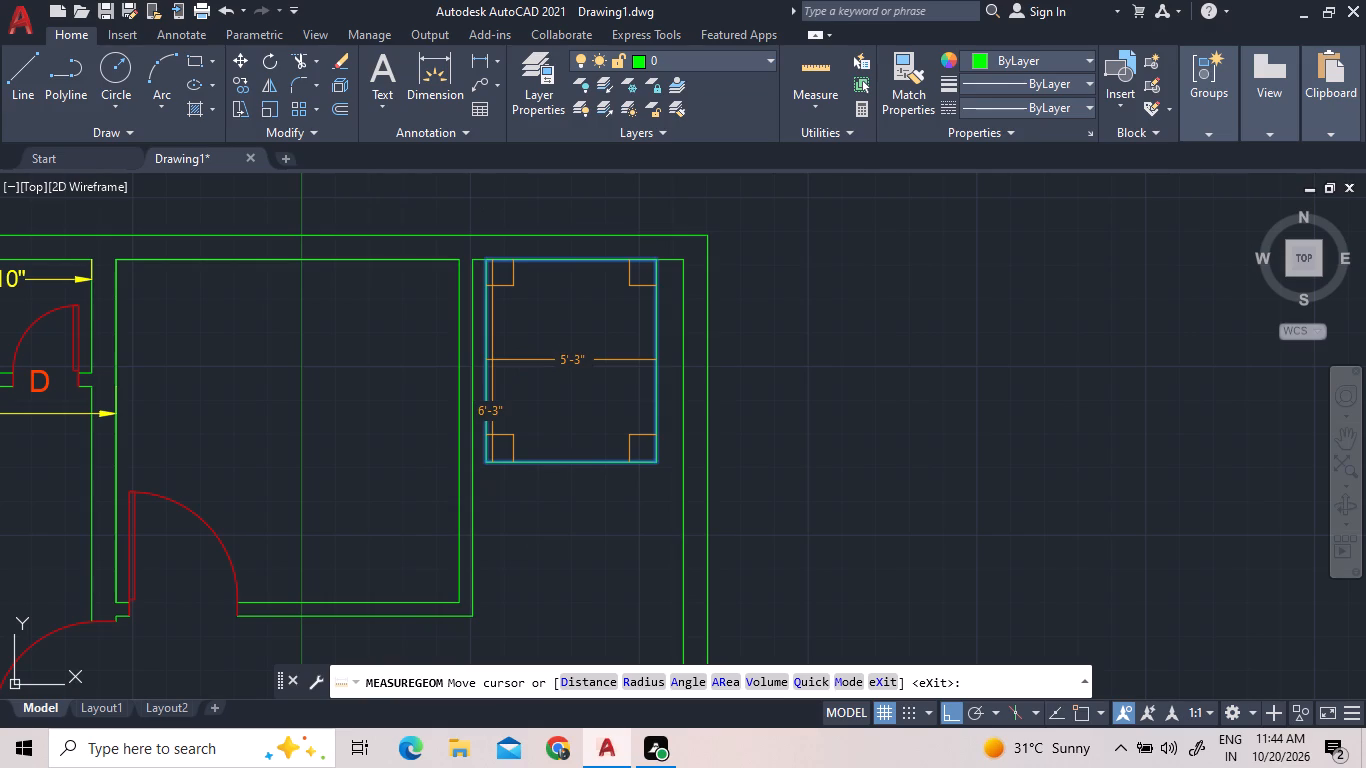
pyautogui.rightClick(590, 357)
pyautogui.click(625, 357)
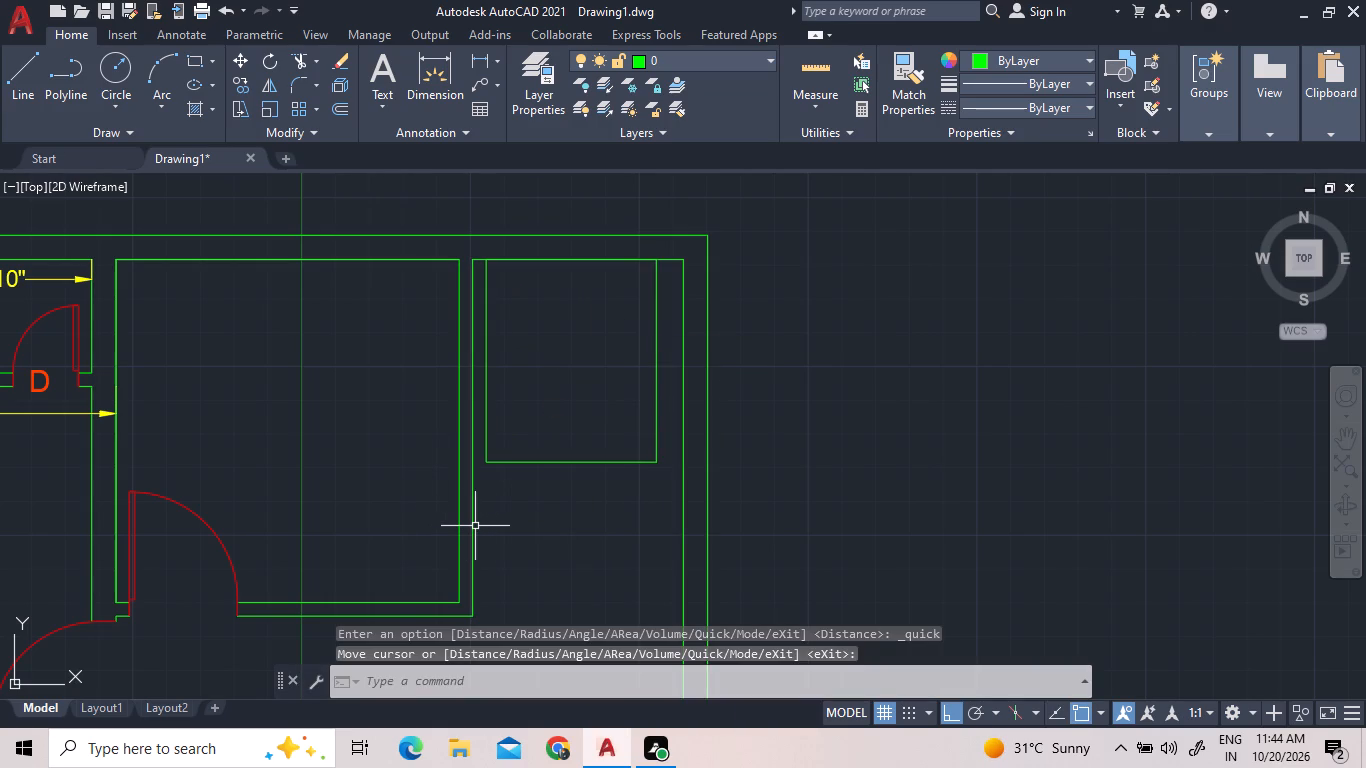
pyautogui.click(477, 526)
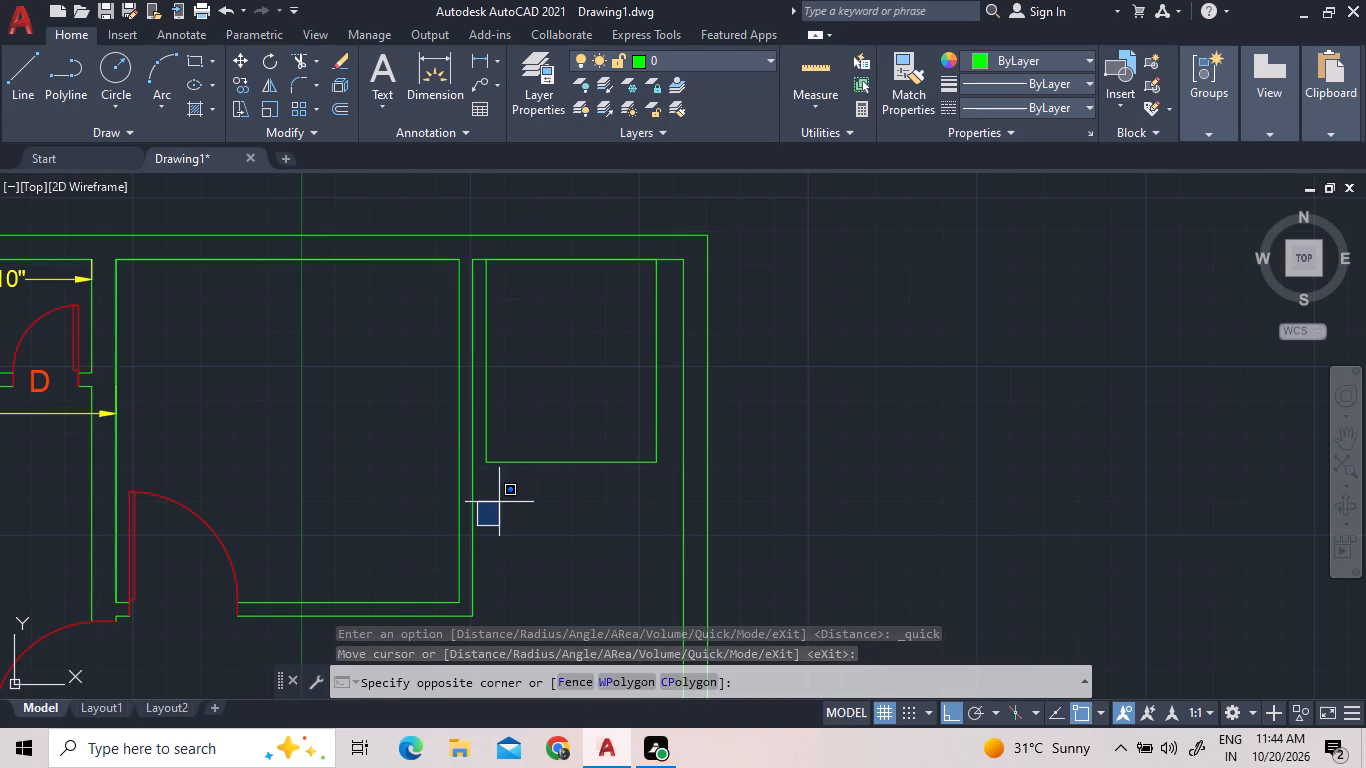
pyautogui.click(464, 500)
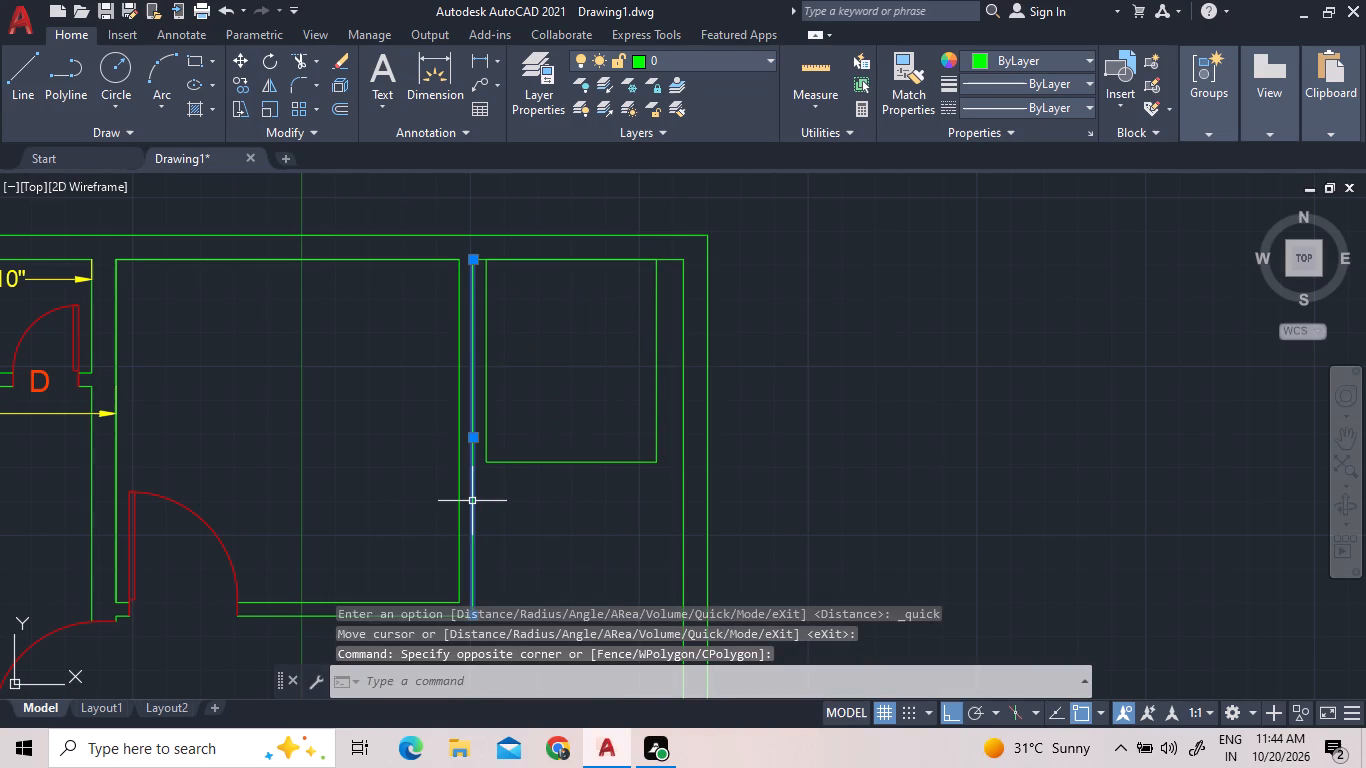
pyautogui.press('BackSpace')
pyautogui.press('Delete')
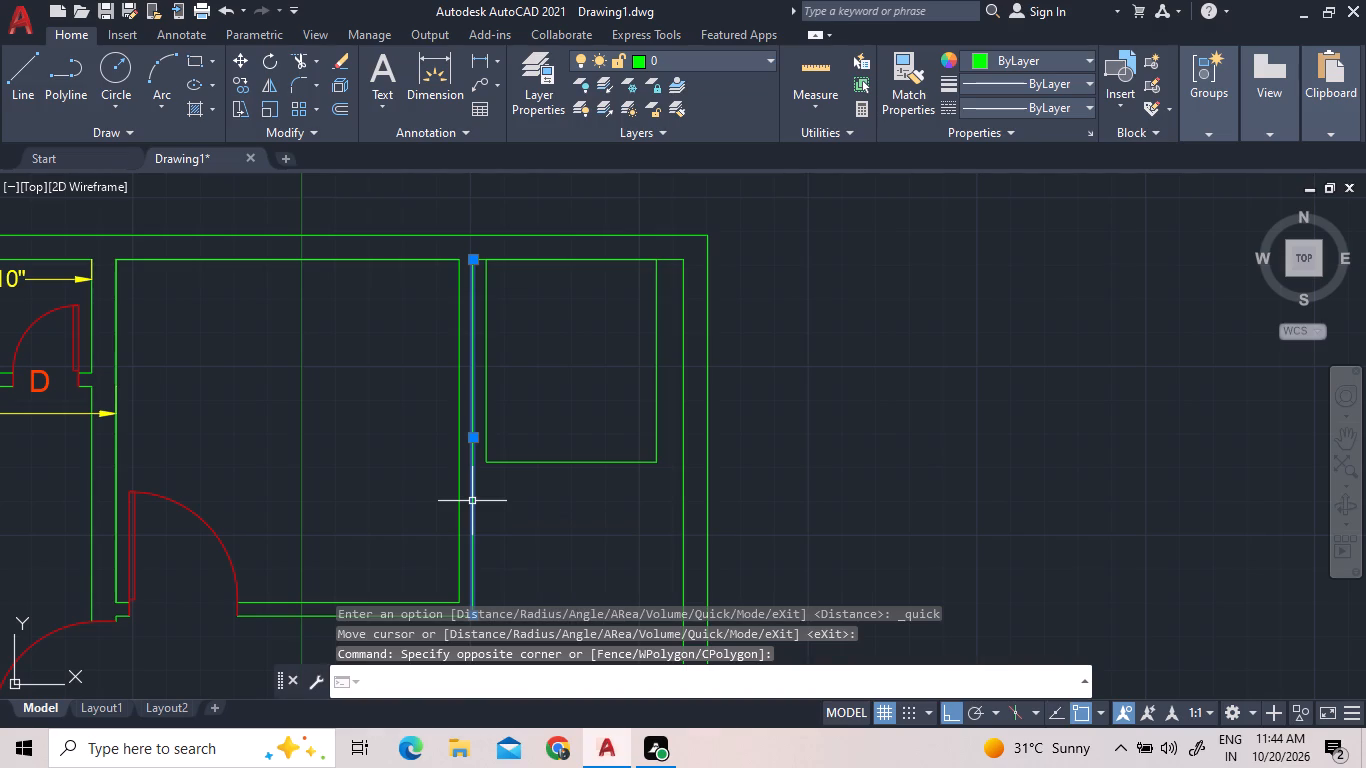
pyautogui.press('Delete')
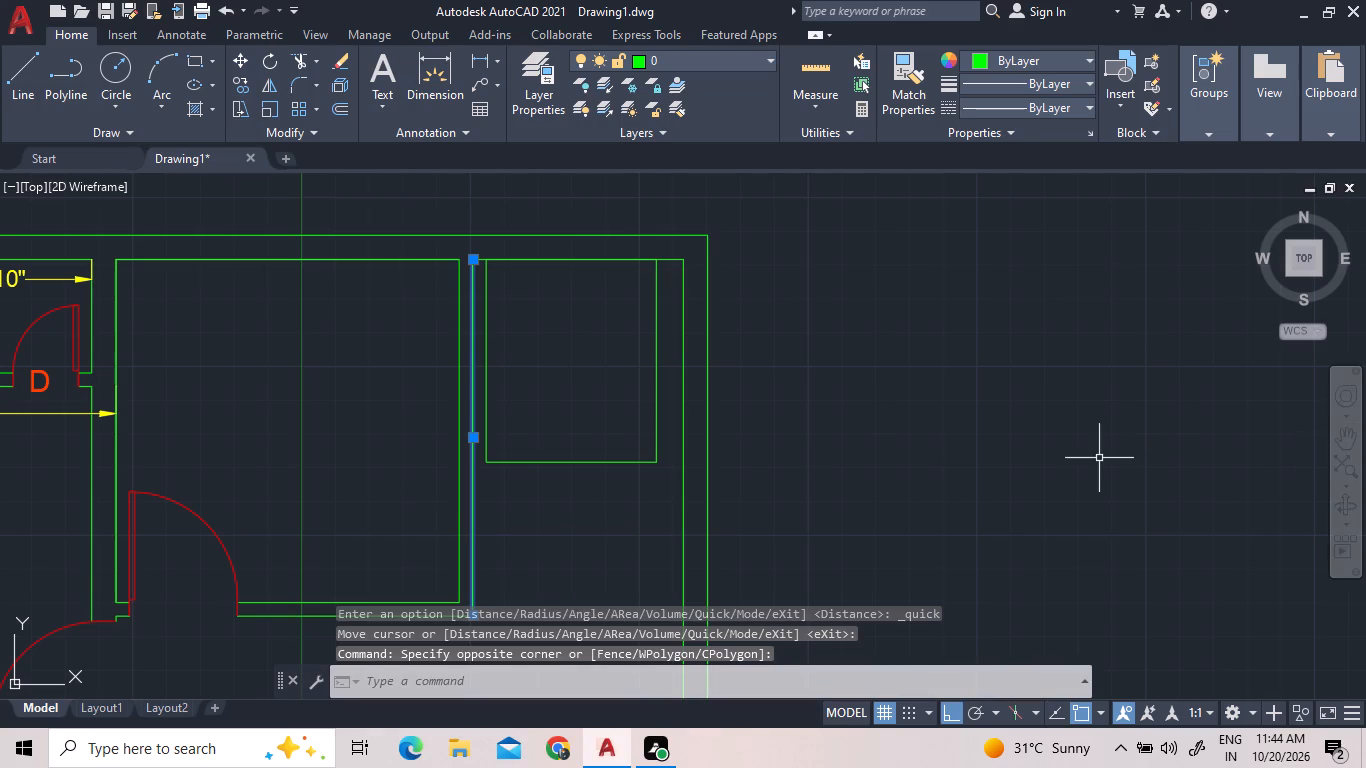
pyautogui.press('Delete')
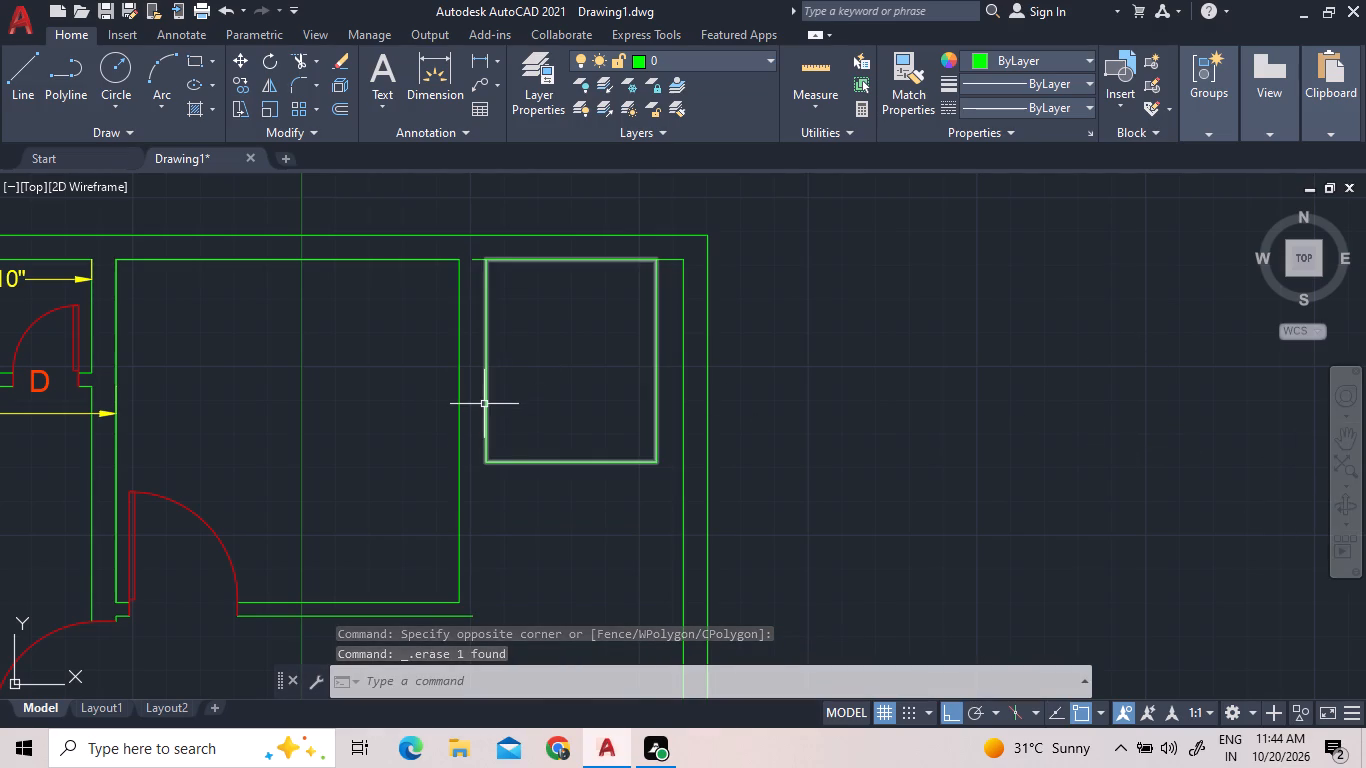
# Explode the 5'3" by 6'3" rectangle into separate lines.
pyautogui.click(484, 404)
pyautogui.write('X')
pyautogui.press('space')
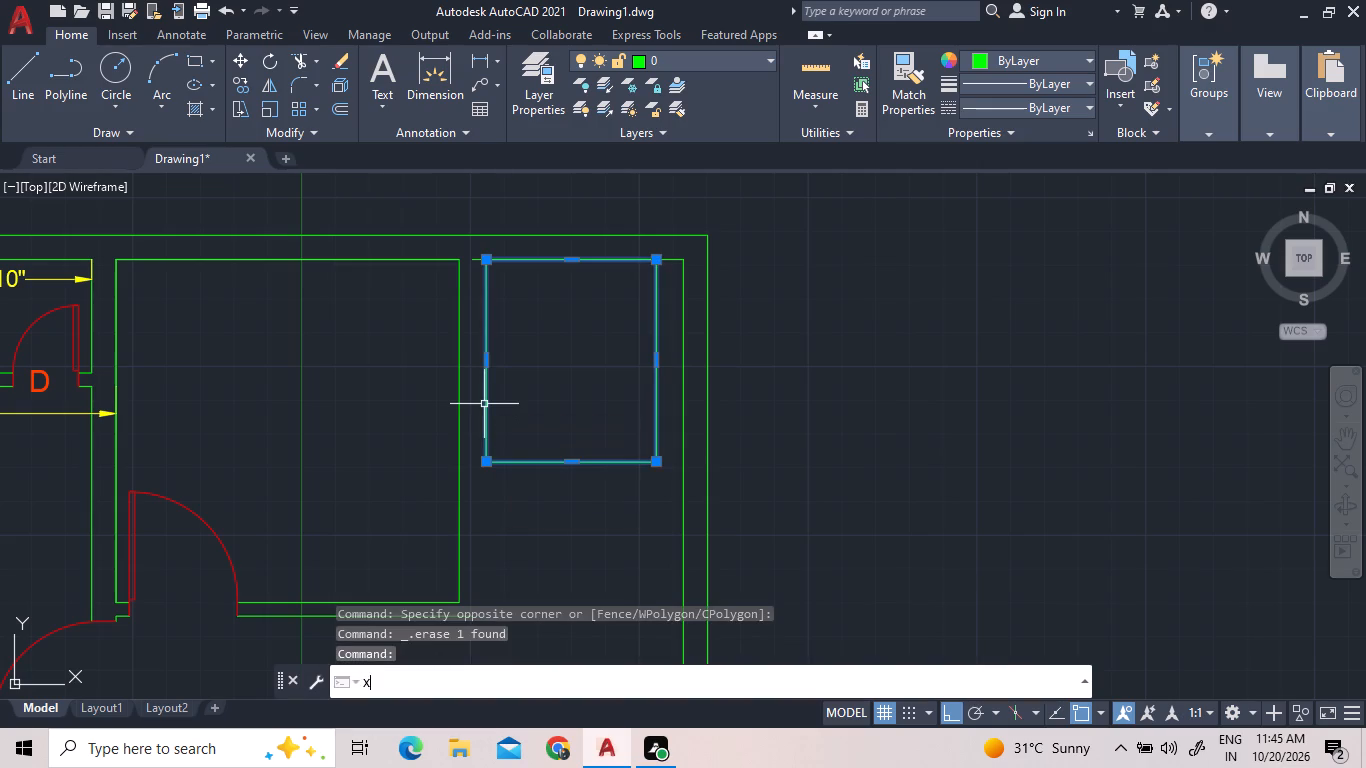
# Fillet the rectangle's left line with the middle room's lower wall outer line at zero radius, joining them in a square corner.
pyautogui.click(483, 405)
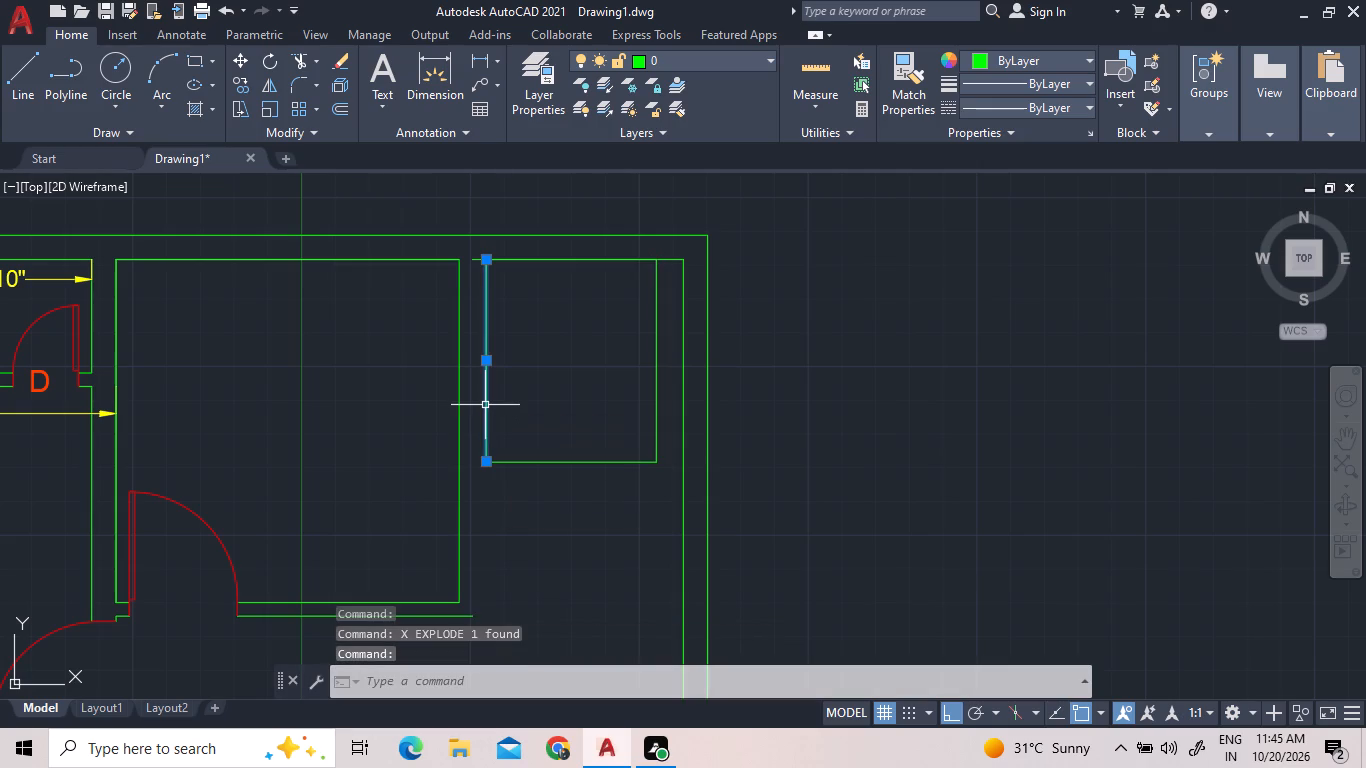
pyautogui.write('F')
pyautogui.press('space')
pyautogui.press('space')
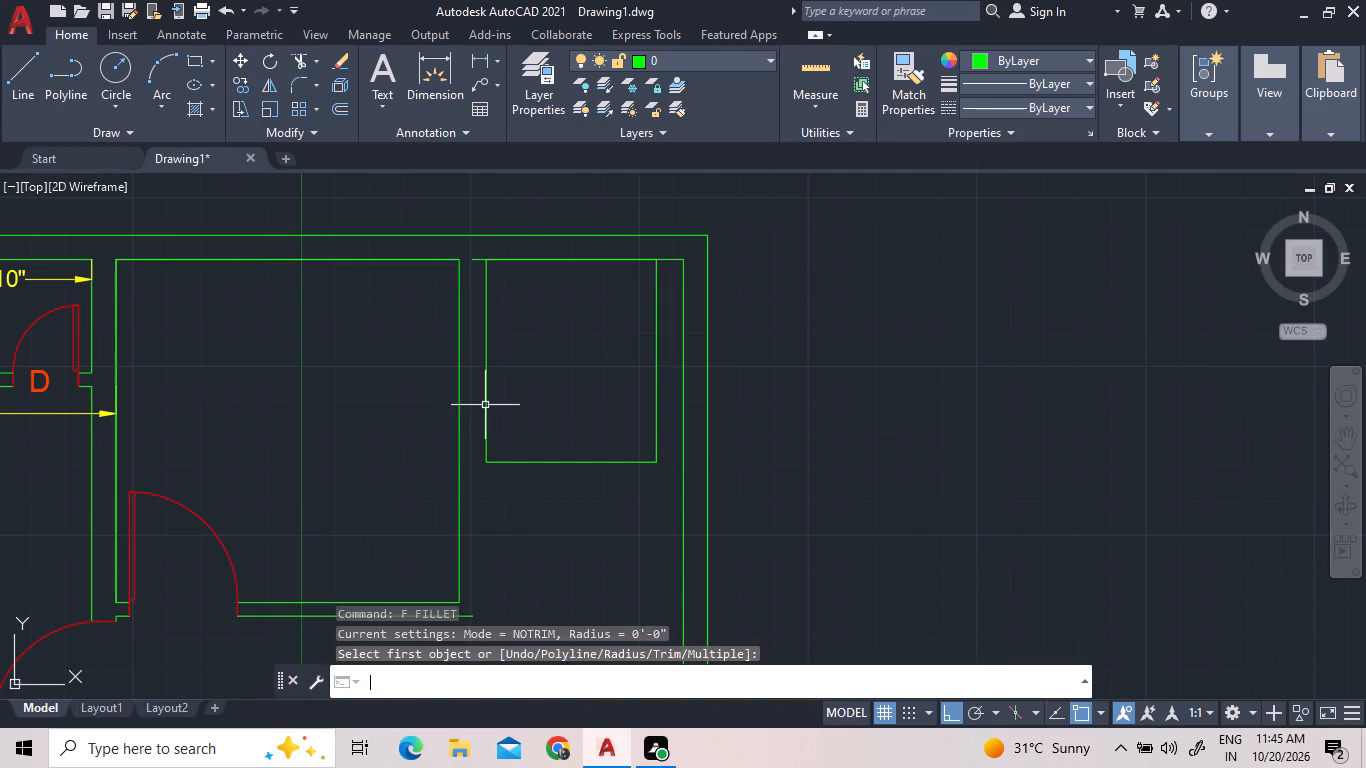
pyautogui.write('F')
pyautogui.press('space')
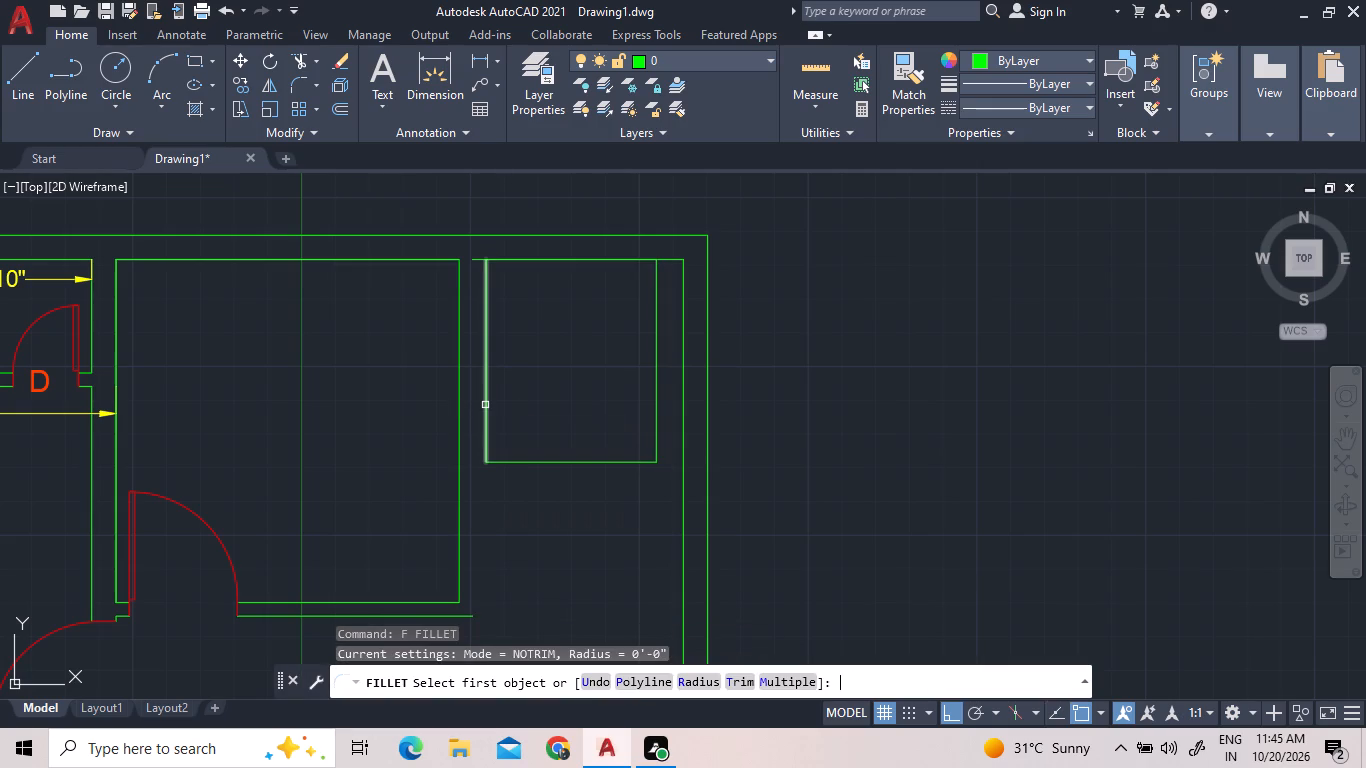
pyautogui.click(485, 405)
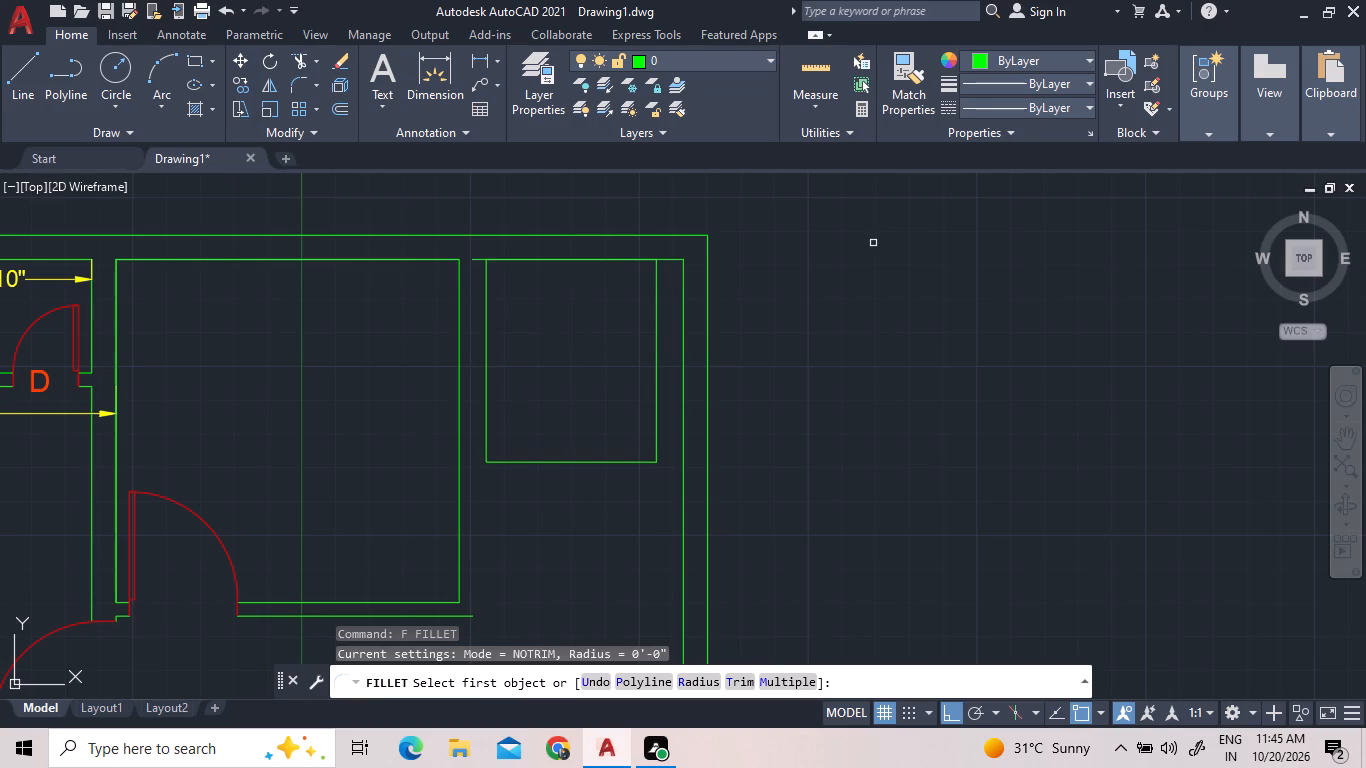
pyautogui.click(487, 400)
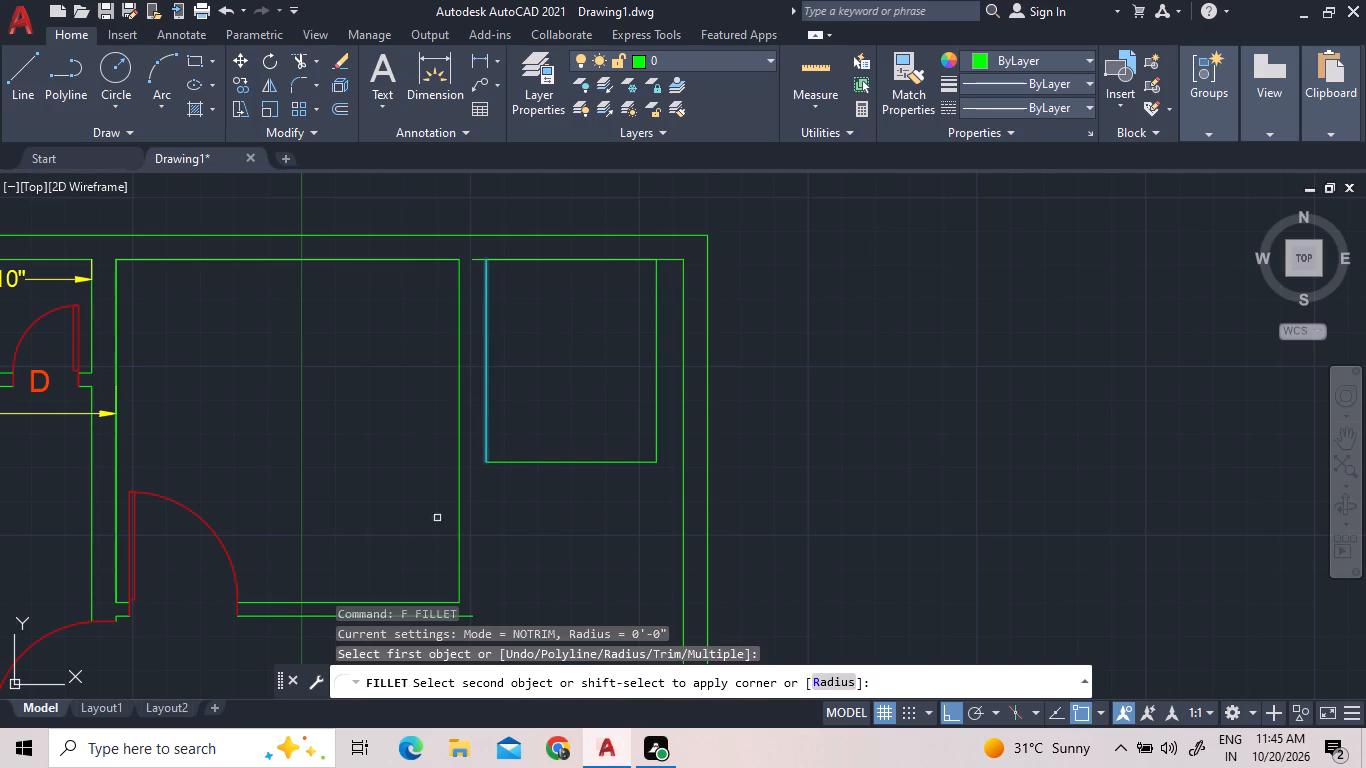
pyautogui.keyDown('shift'); pyautogui.click(468, 618); pyautogui.keyUp('shift')
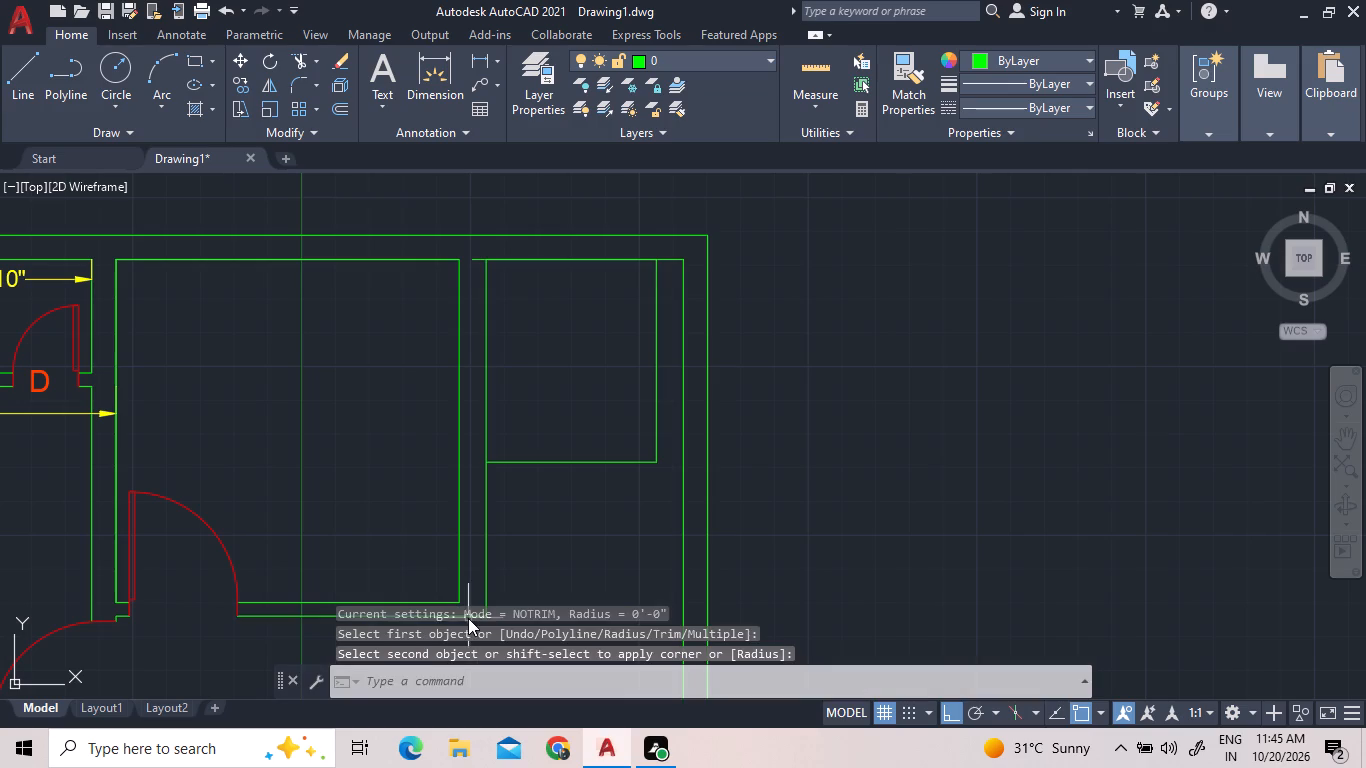
# Trim the top wall's inner-face stubs on both sides of the small rectangular space.
pyautogui.click(296, 57)
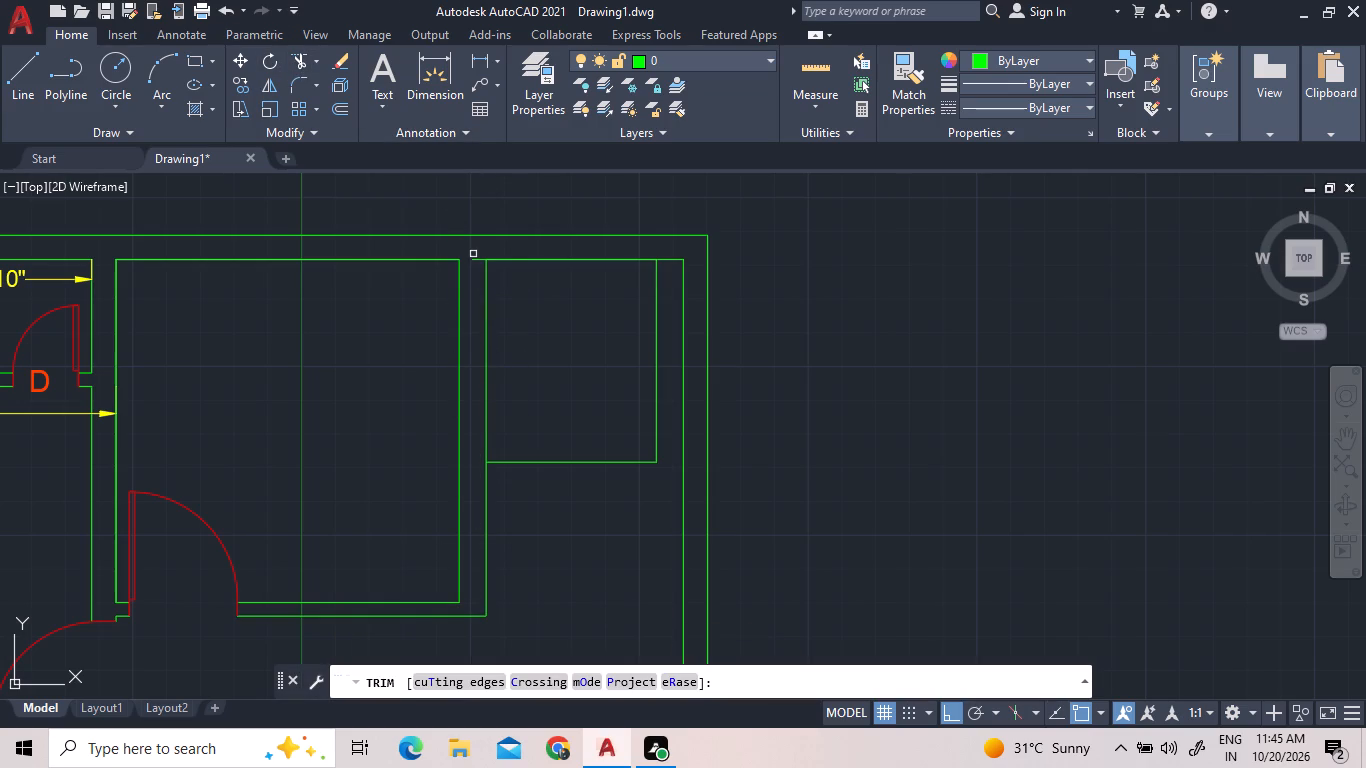
pyautogui.click(478, 260)
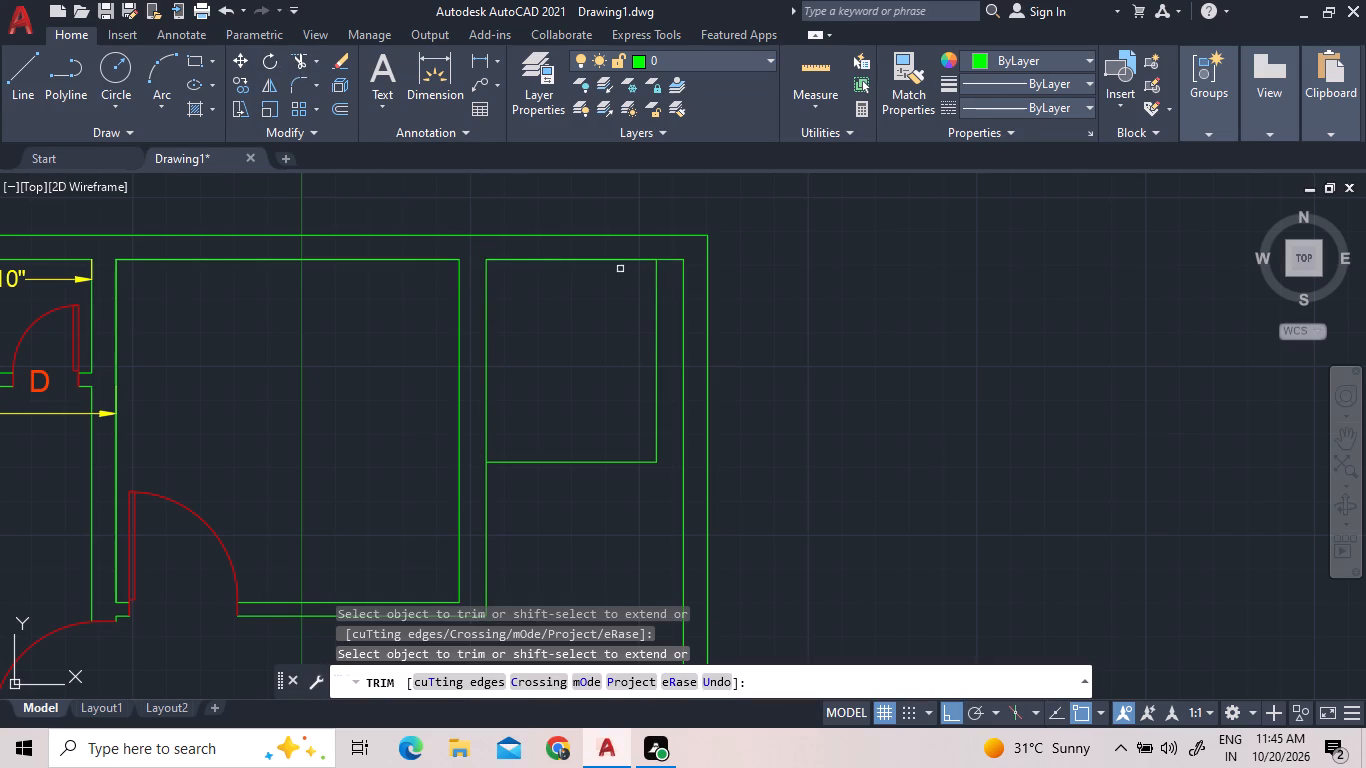
pyautogui.click(671, 259)
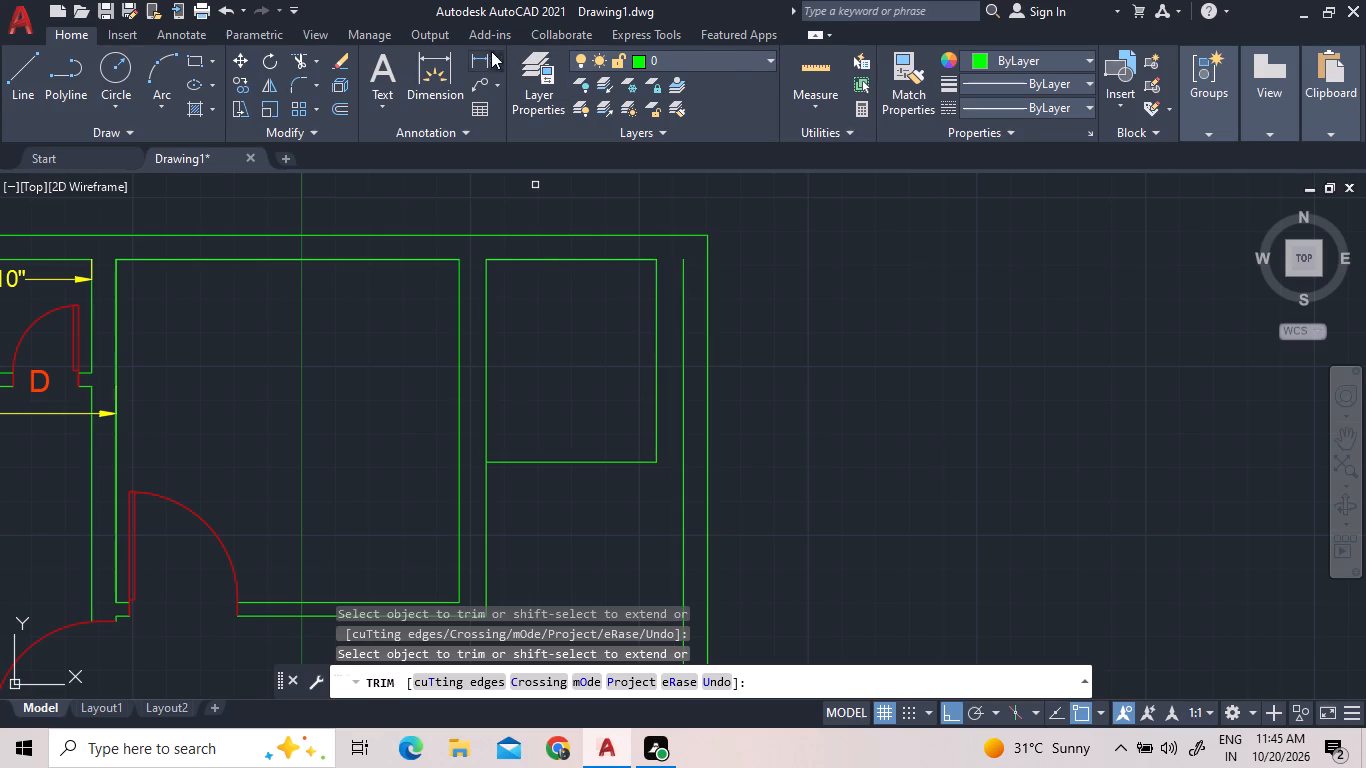
# Erase the middle room's old right-hand inner wall line.
pyautogui.click(823, 67)
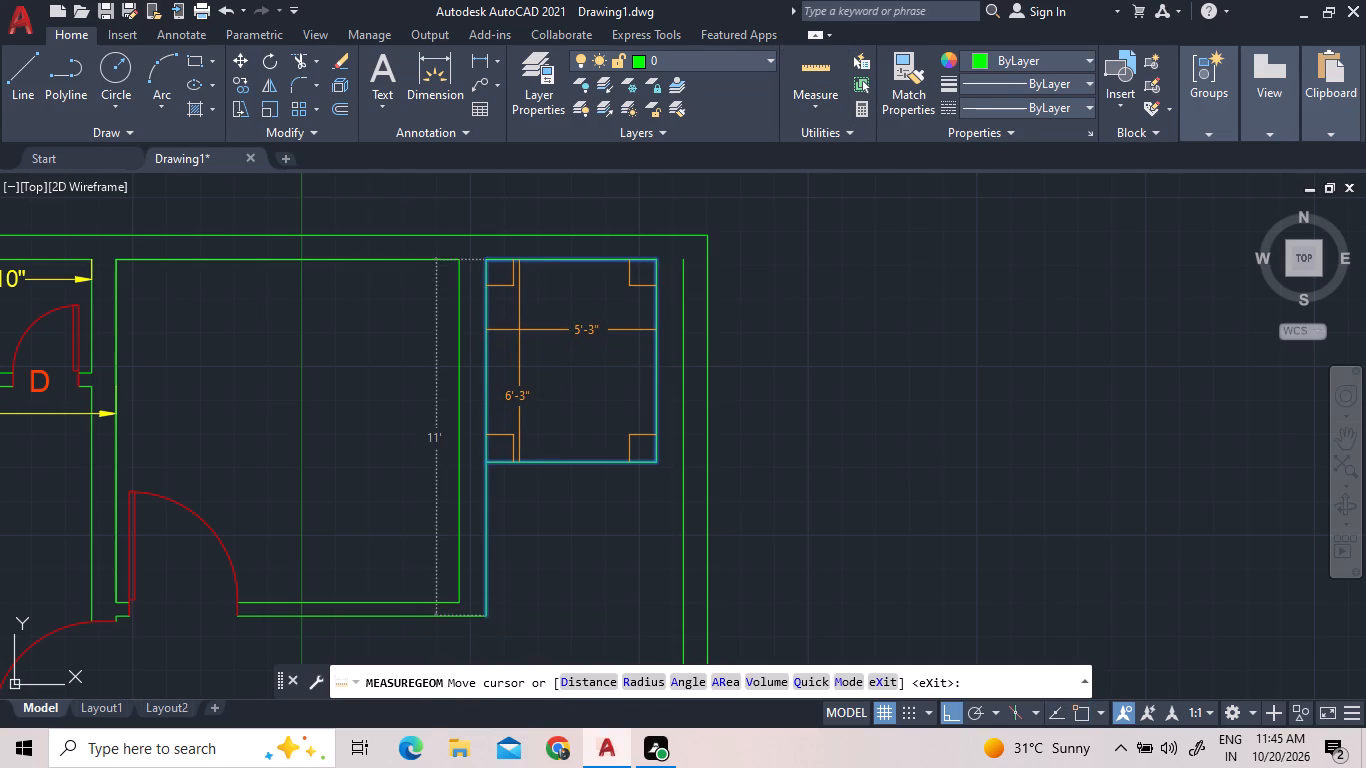
pyautogui.scroll(-1, 546, 326)
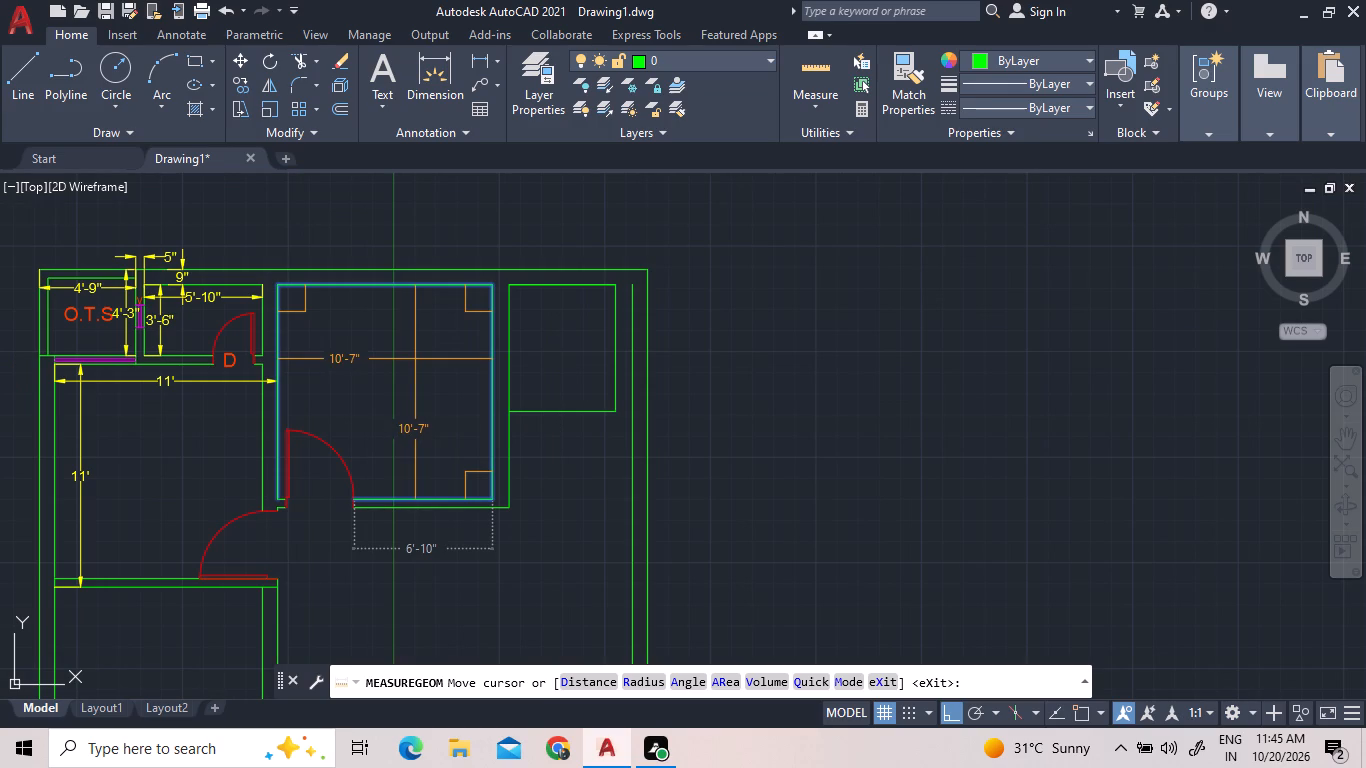
pyautogui.press('Escape')
pyautogui.click(489, 321)
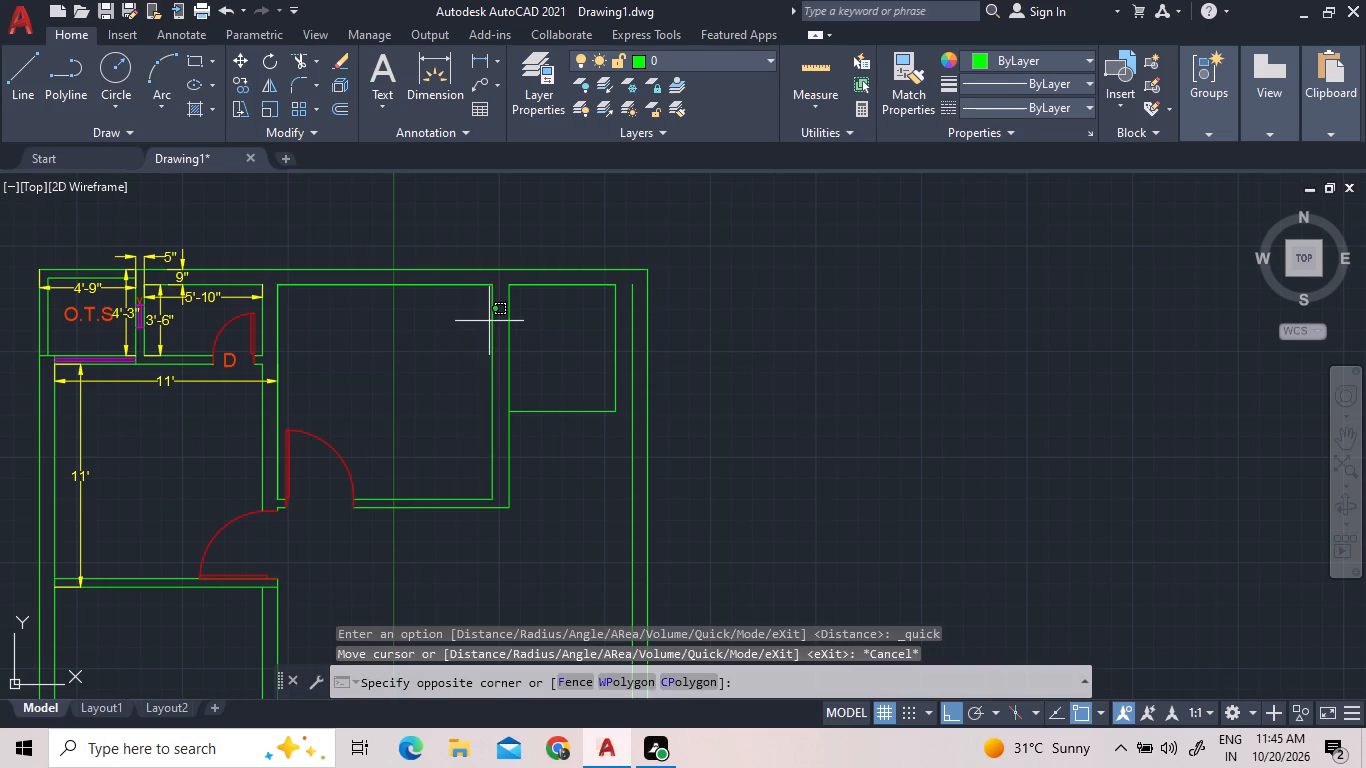
pyautogui.click(489, 303)
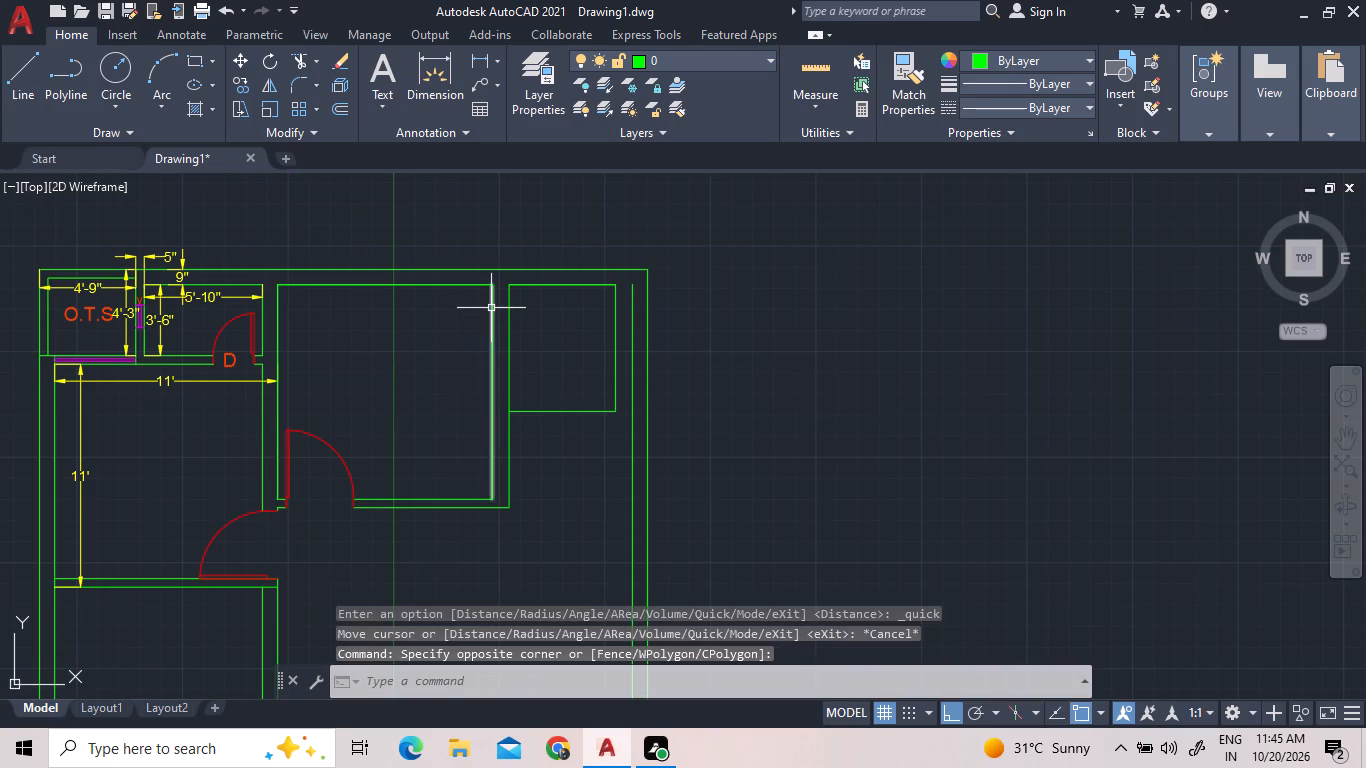
pyautogui.click(492, 309)
pyautogui.press('Delete')
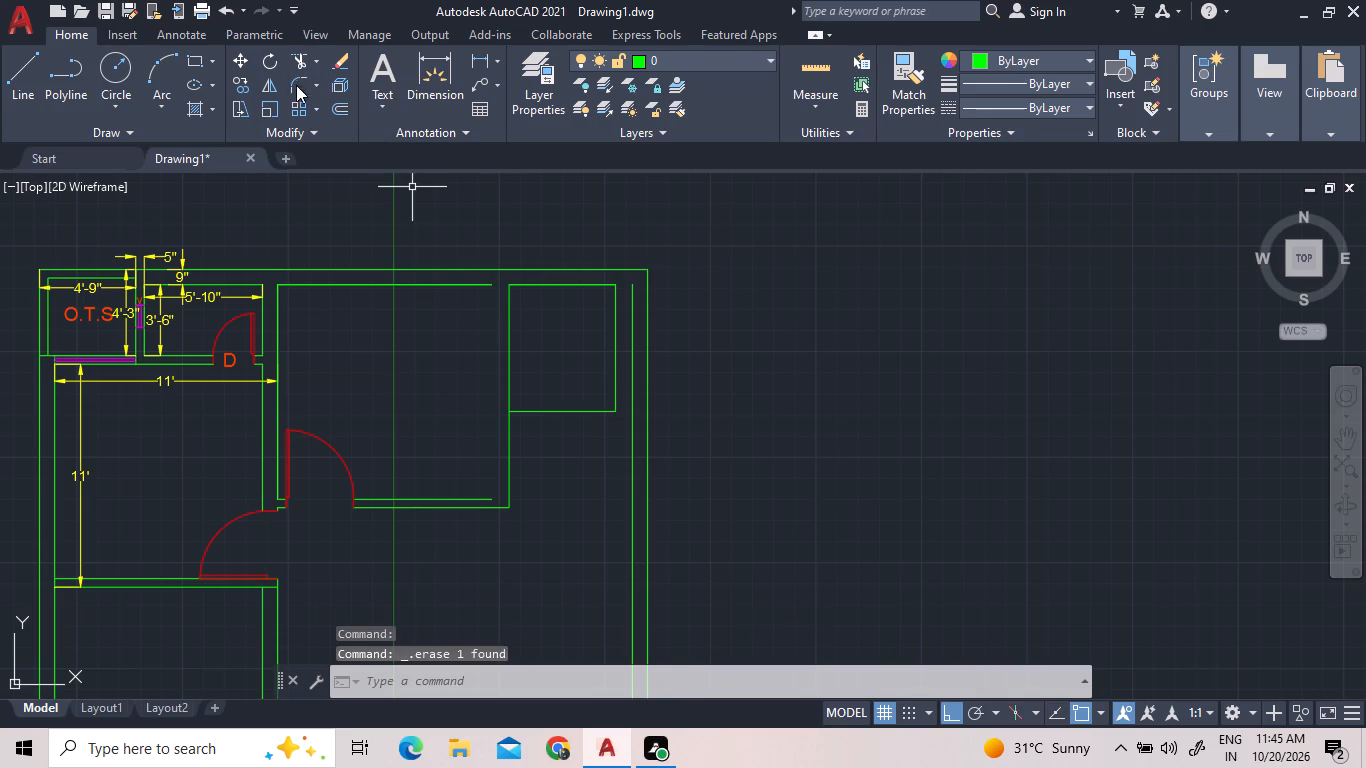
# Extend the middle room's top and bottom inner wall lines to the small space's left line.
pyautogui.click(317, 68)
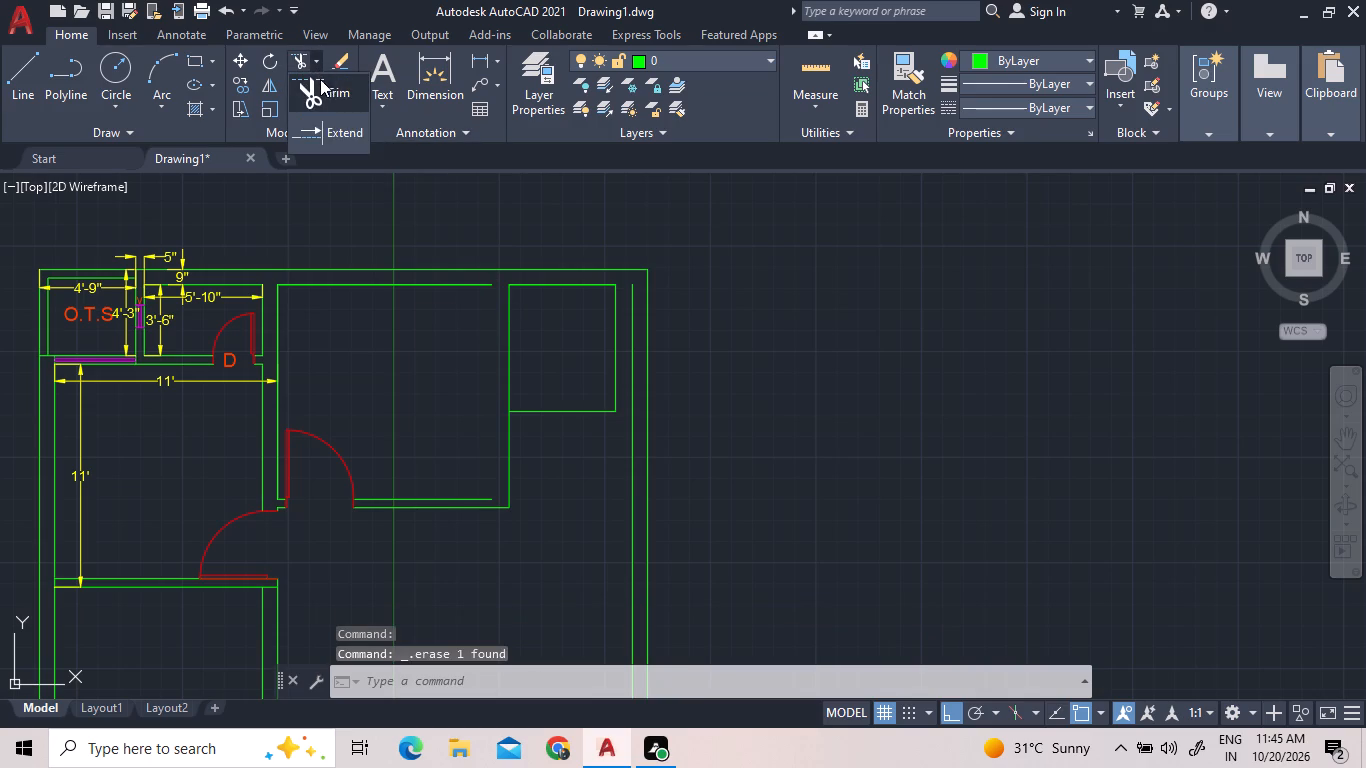
pyautogui.click(312, 138)
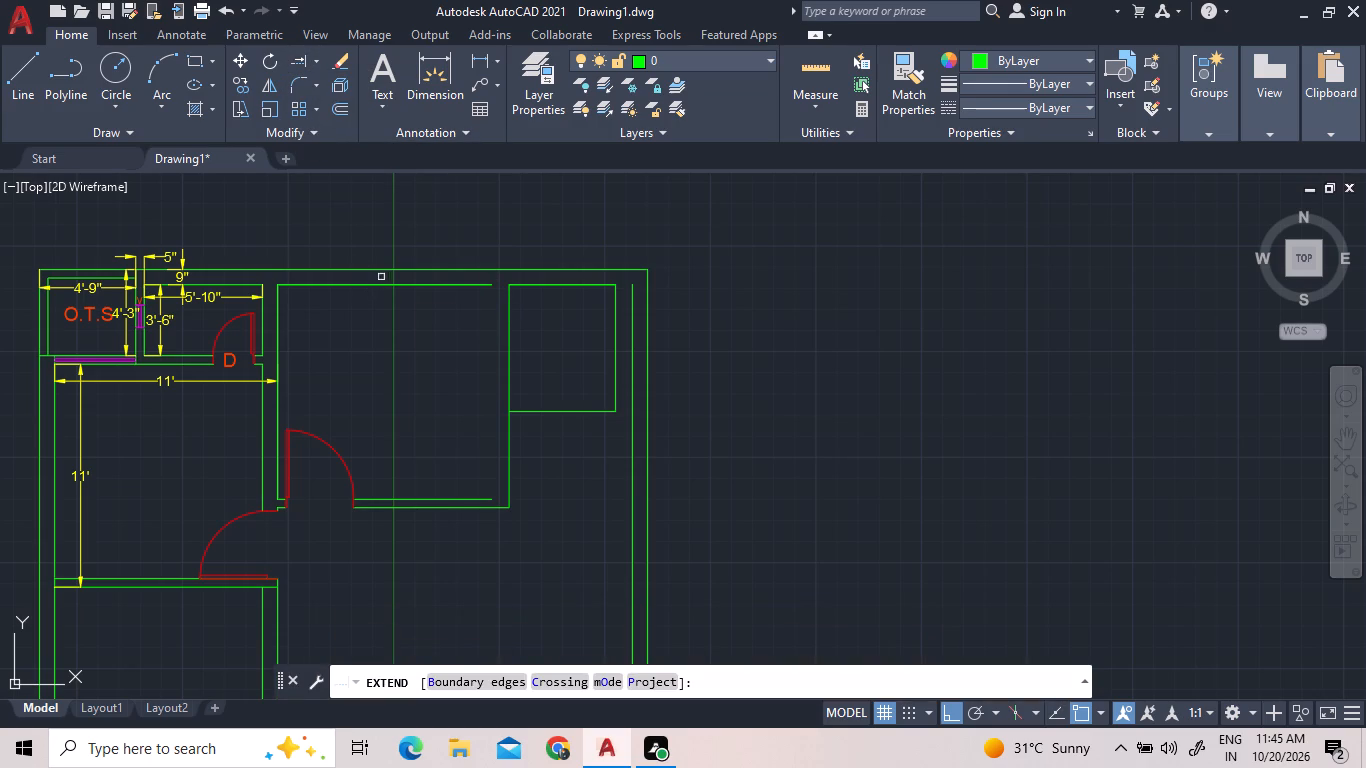
pyautogui.click(400, 282)
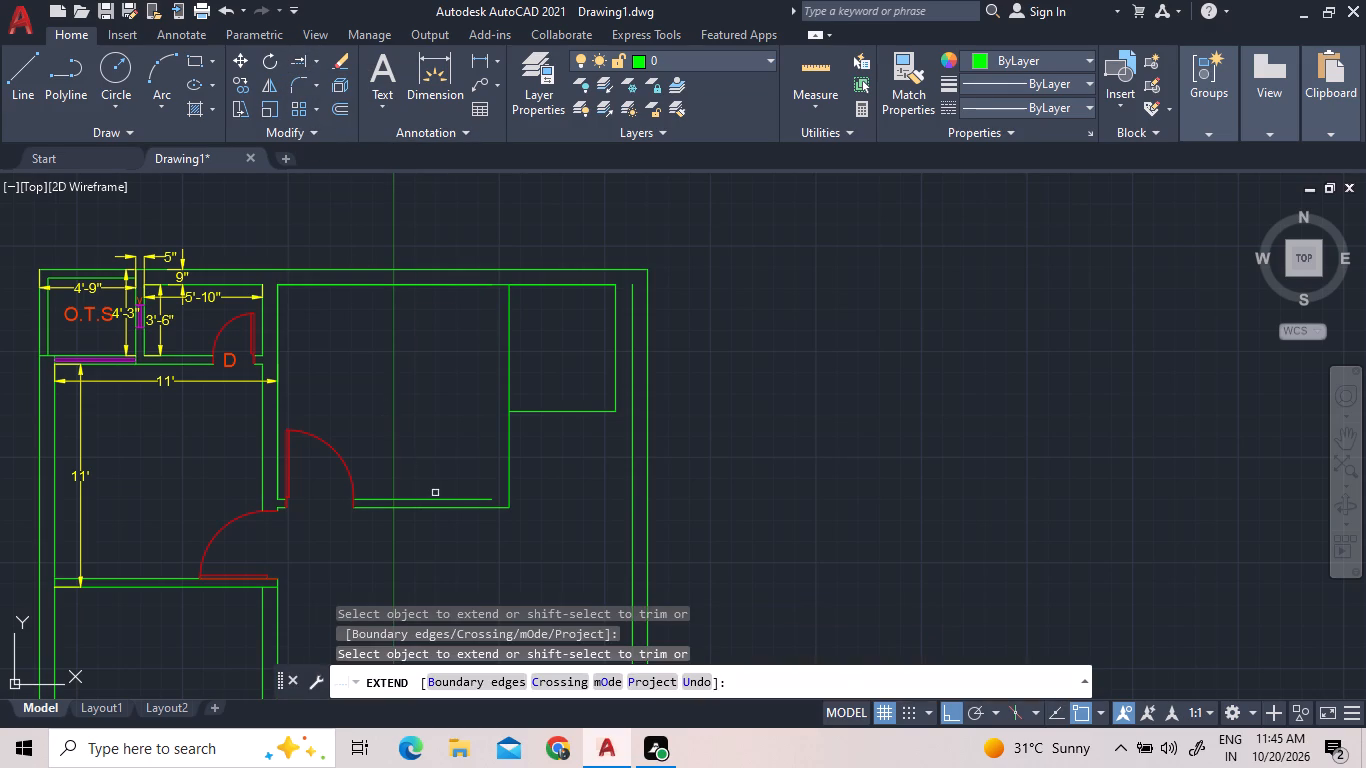
pyautogui.click(449, 497)
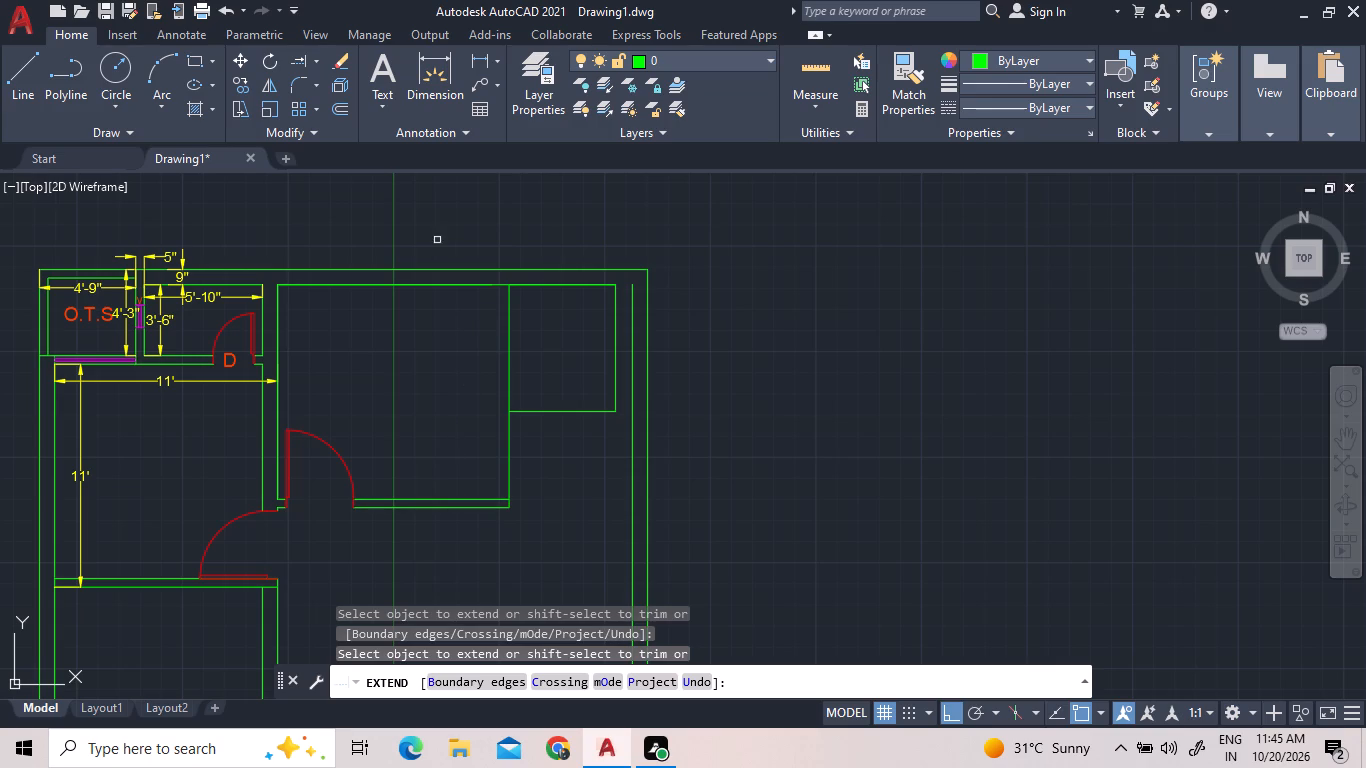
# Measure the enlarged middle room and erase its lower wall's inner line beside the door.
pyautogui.click(802, 65)
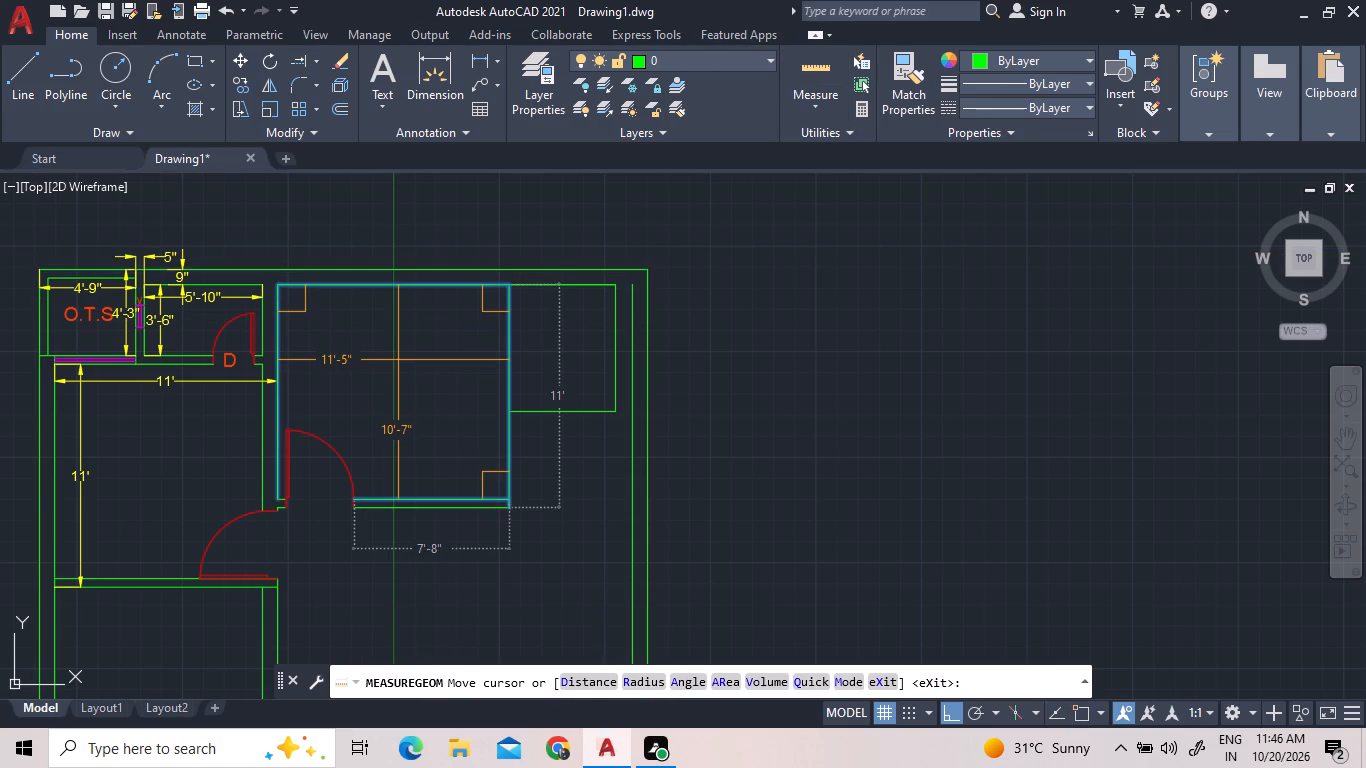
pyautogui.rightClick(400, 457)
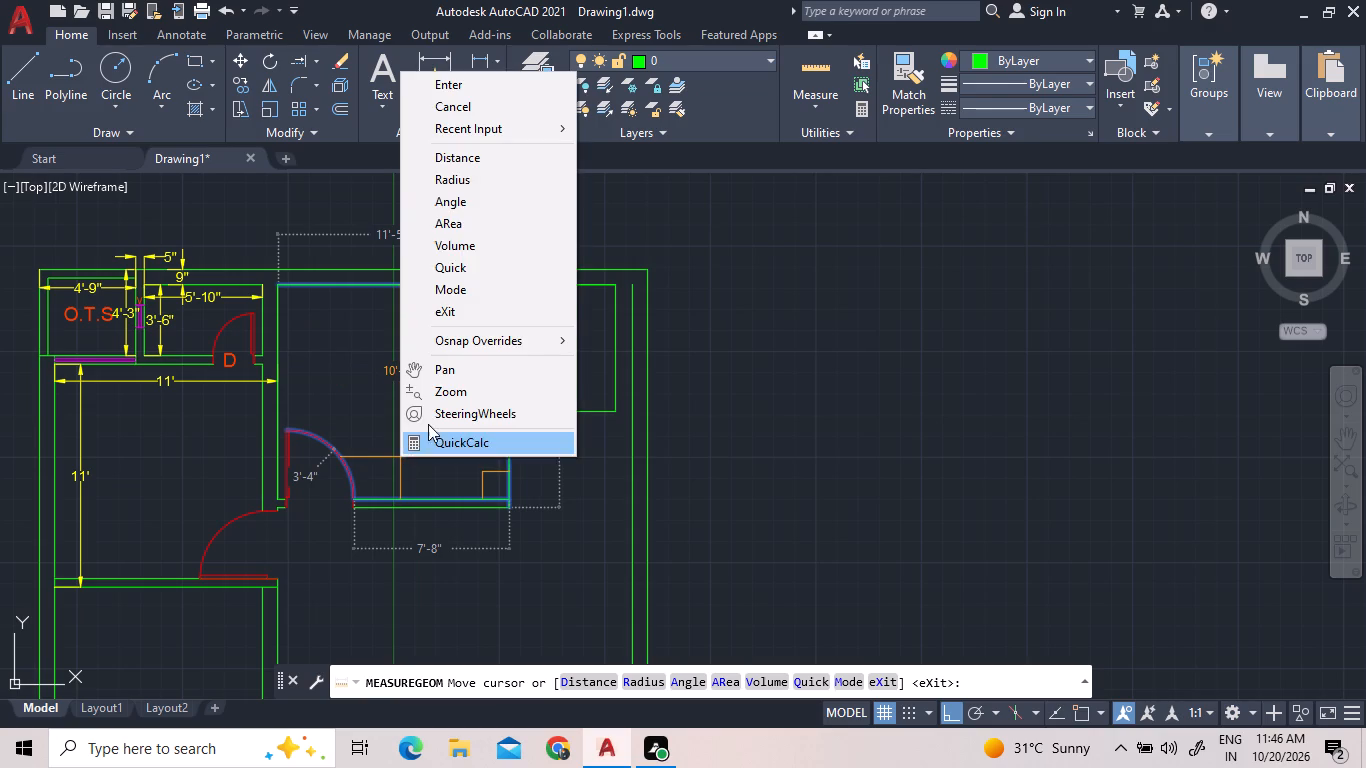
pyautogui.rightClick(462, 103)
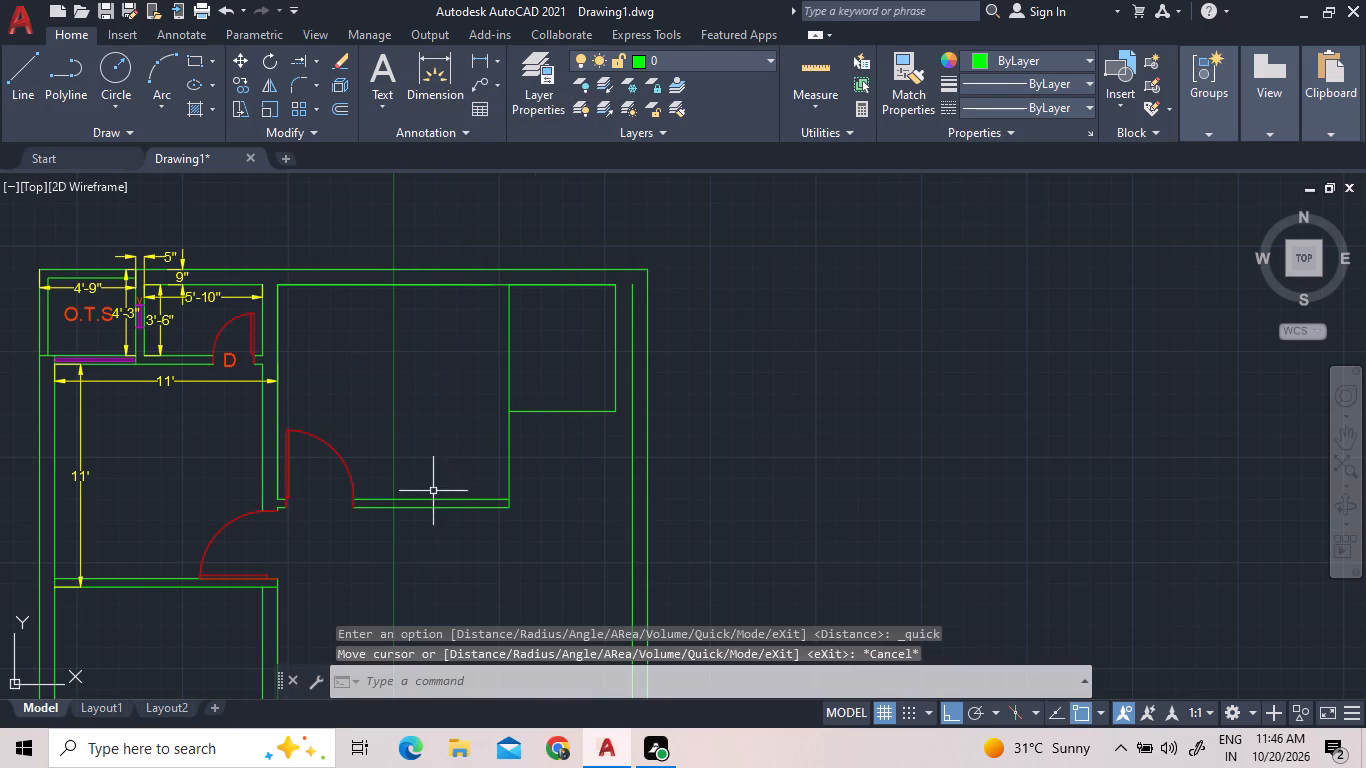
pyautogui.click(449, 502)
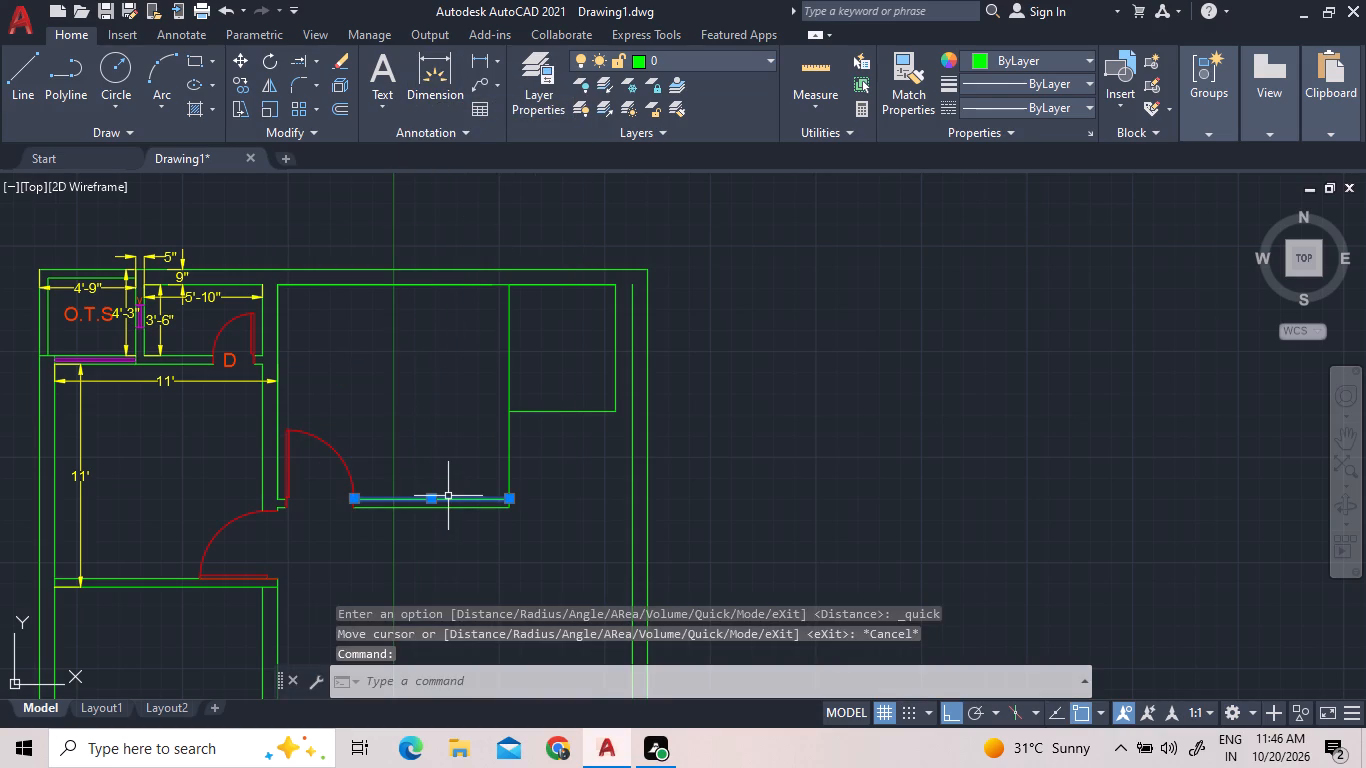
pyautogui.press('Delete')
# Measure the middle room's inside width and height.
pyautogui.click(824, 78)
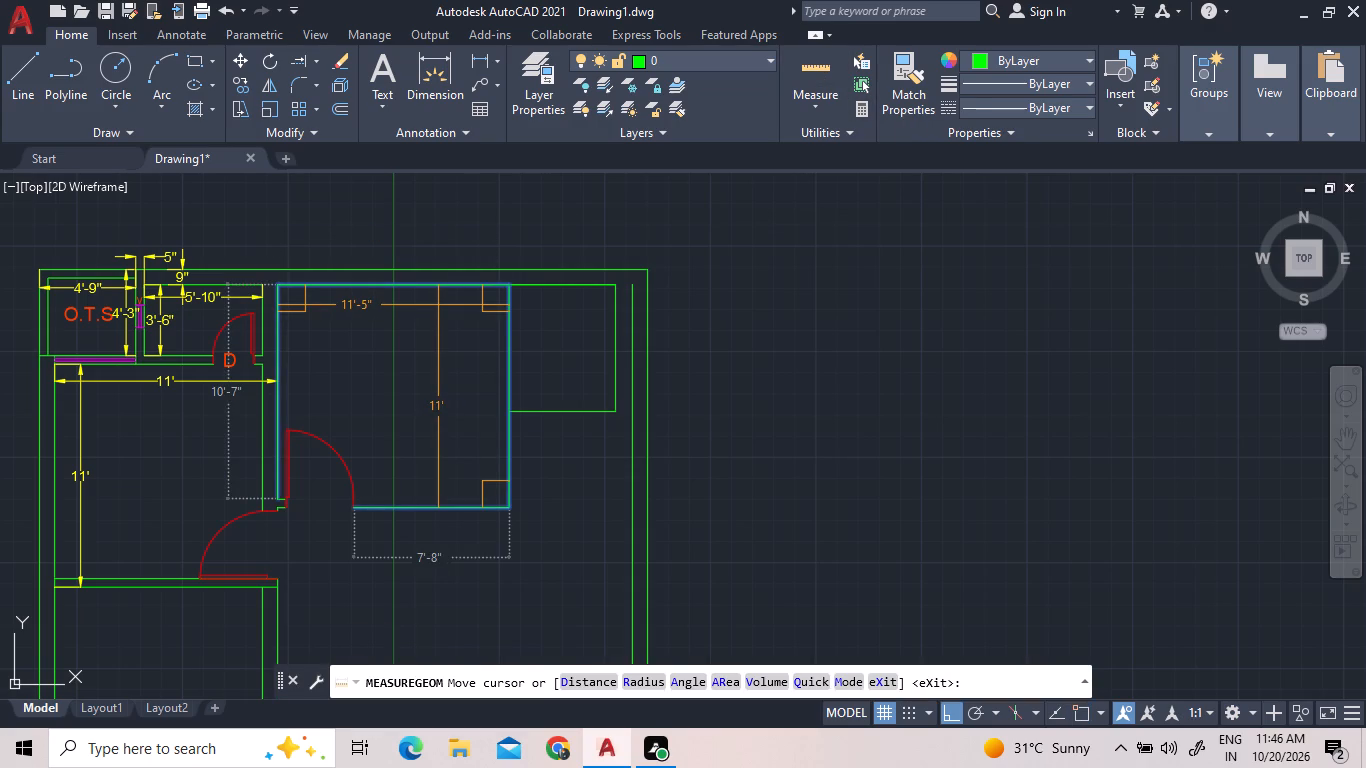
pyautogui.press('Escape')
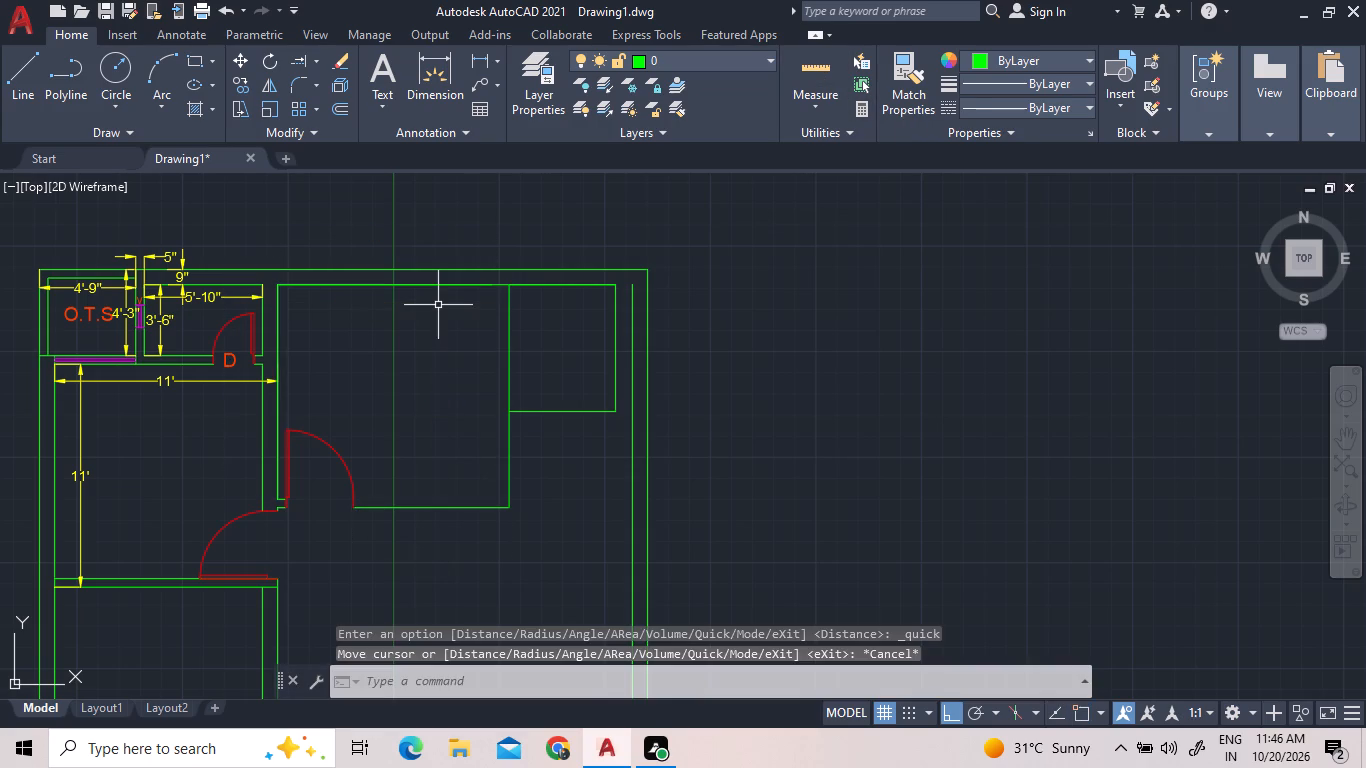
# Offset the middle room's right wall line 5" inward and its lower wall line 5" outward.
pyautogui.click(348, 116)
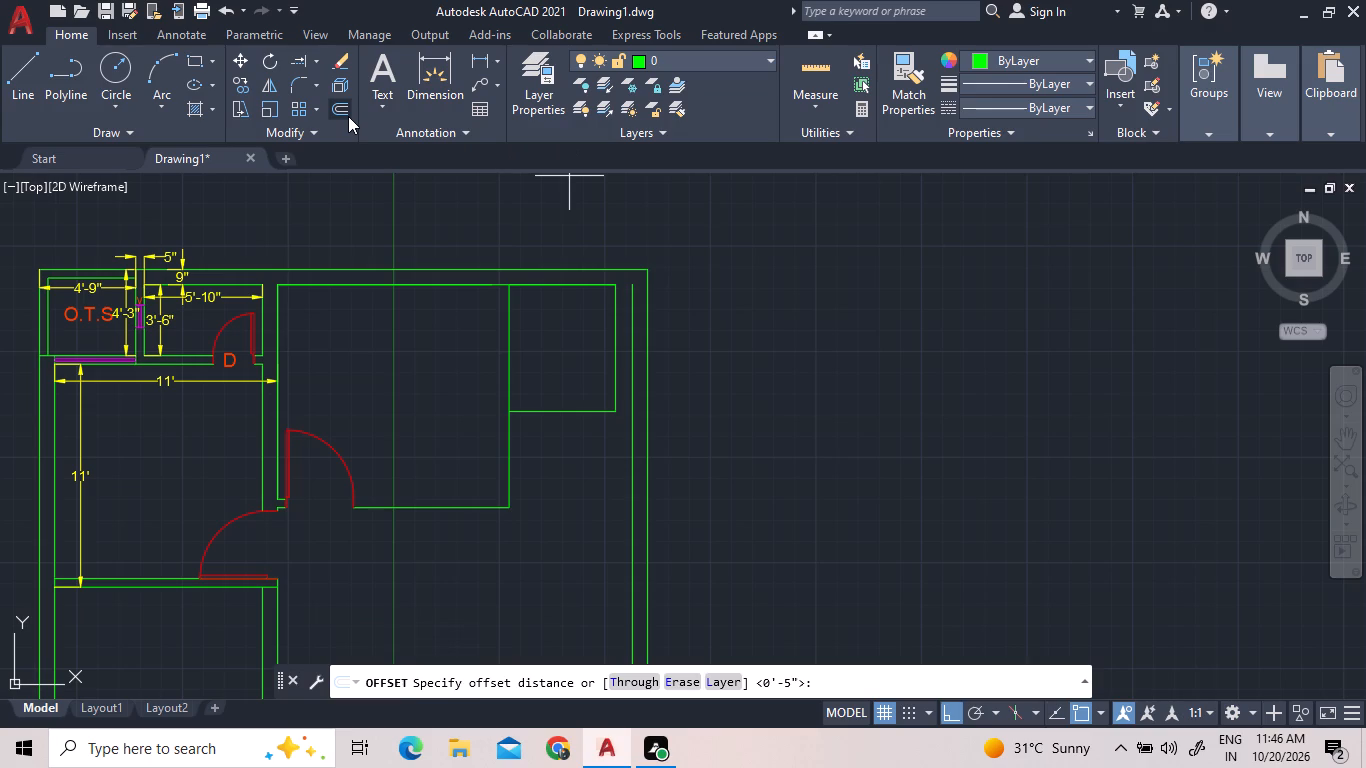
pyautogui.press('Return')
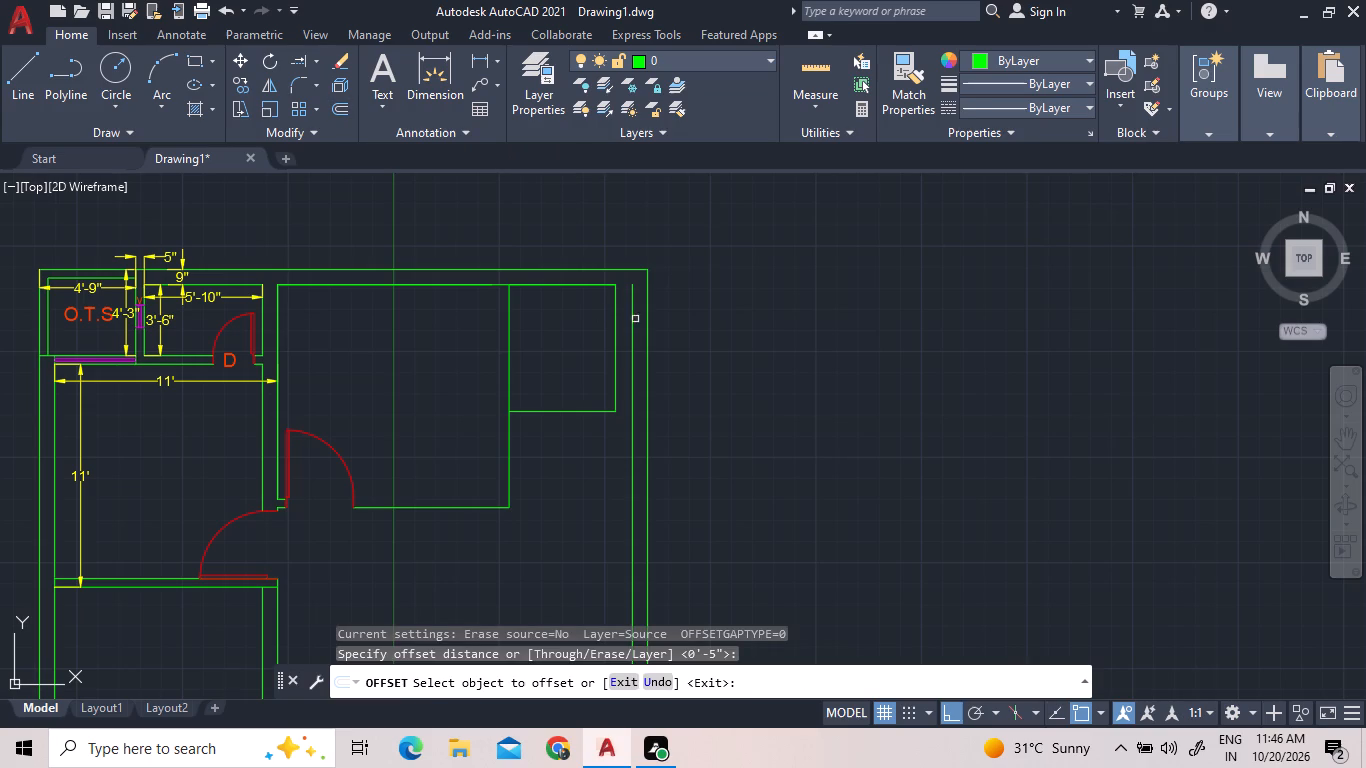
pyautogui.click(509, 342)
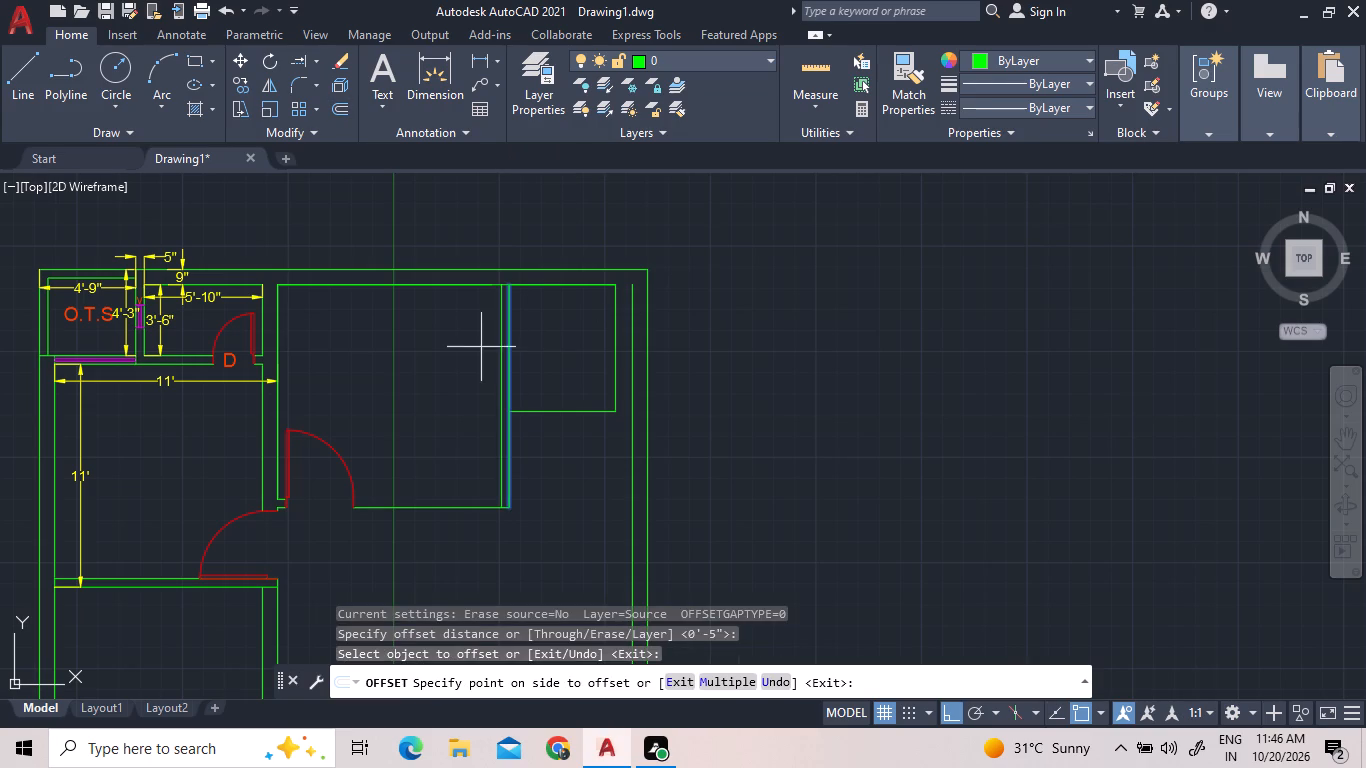
pyautogui.click(464, 347)
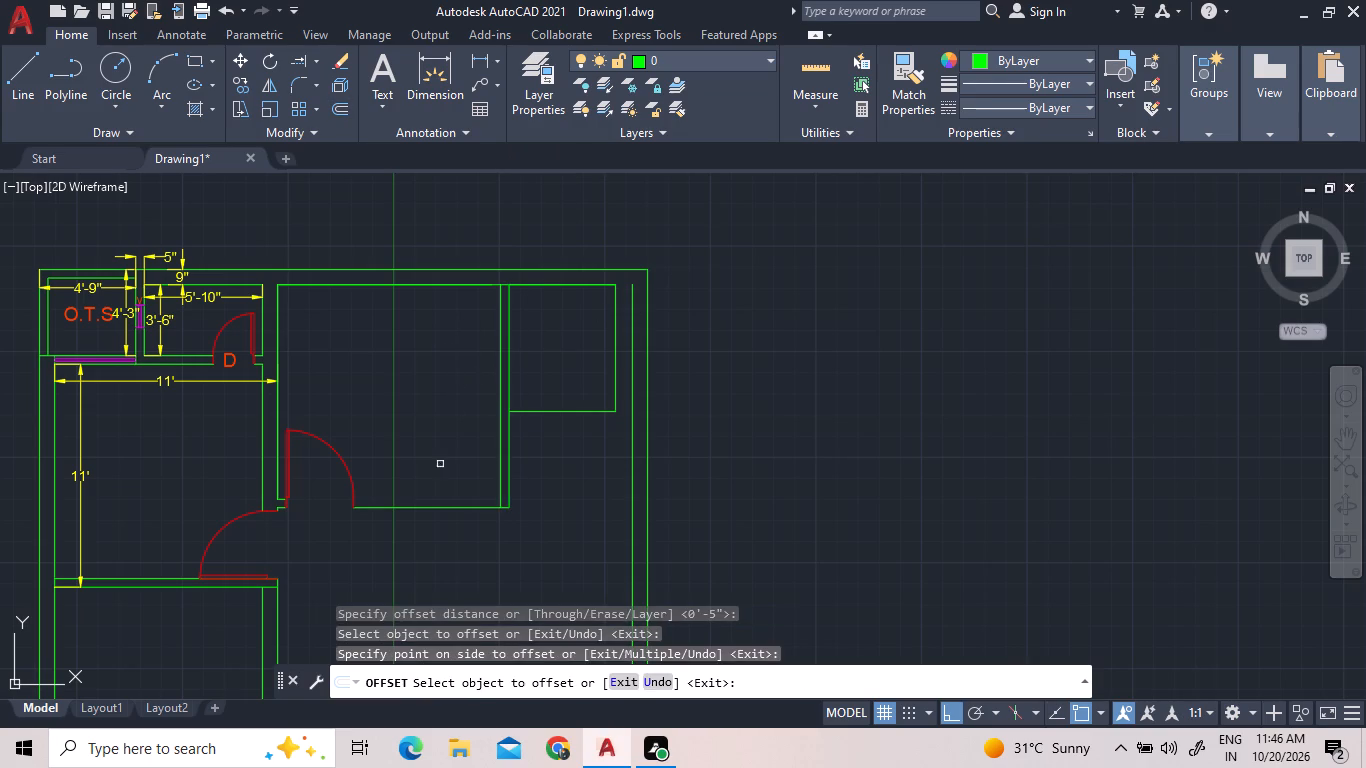
pyautogui.click(406, 507)
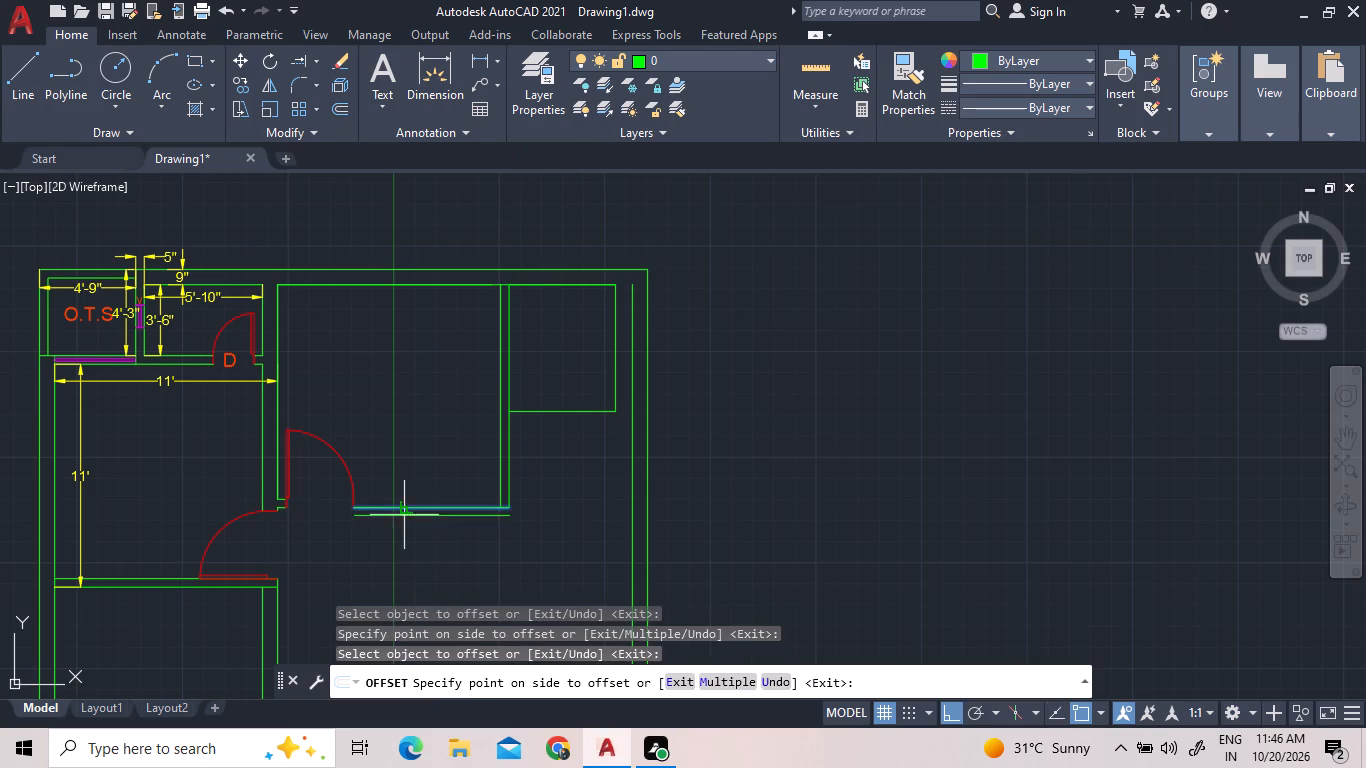
pyautogui.click(399, 531)
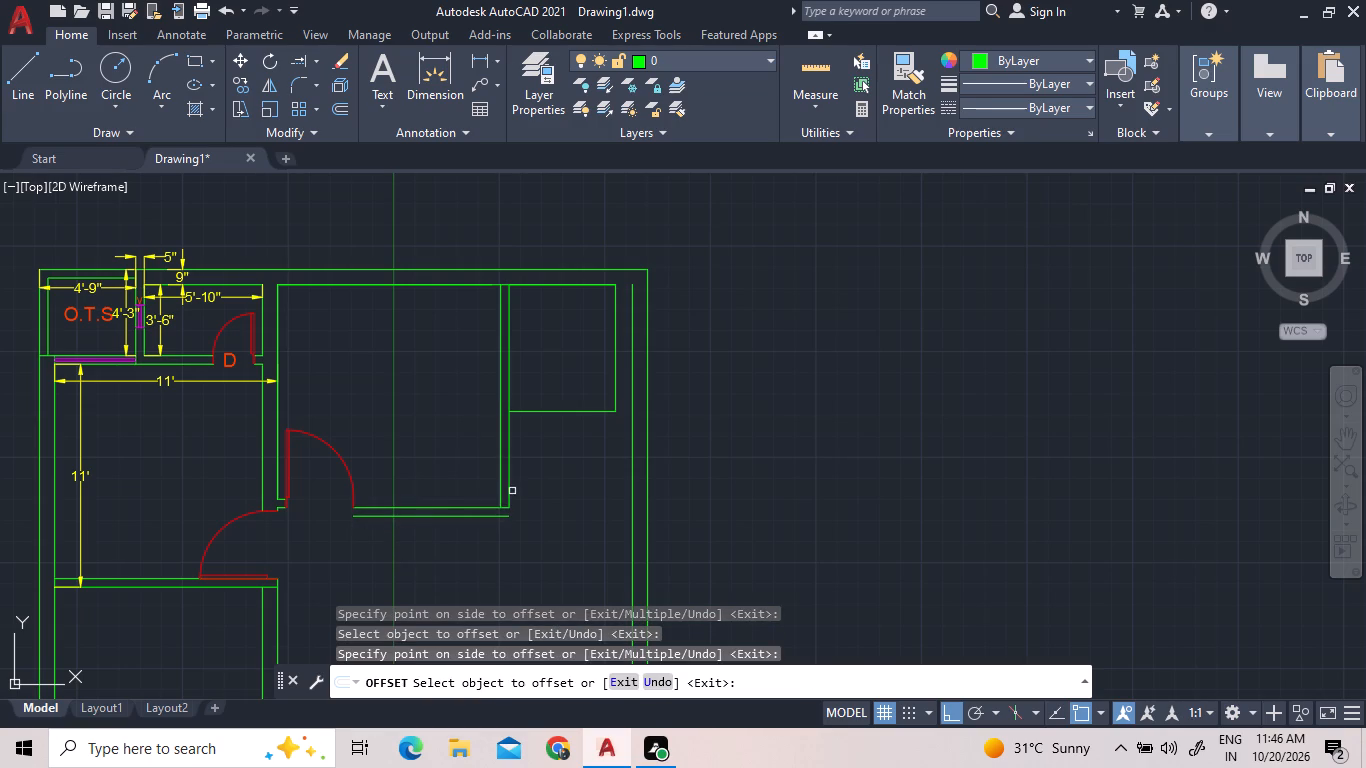
# Extend the middle room's outer right wall line down to the new outer line of the lower wall.
pyautogui.click(294, 53)
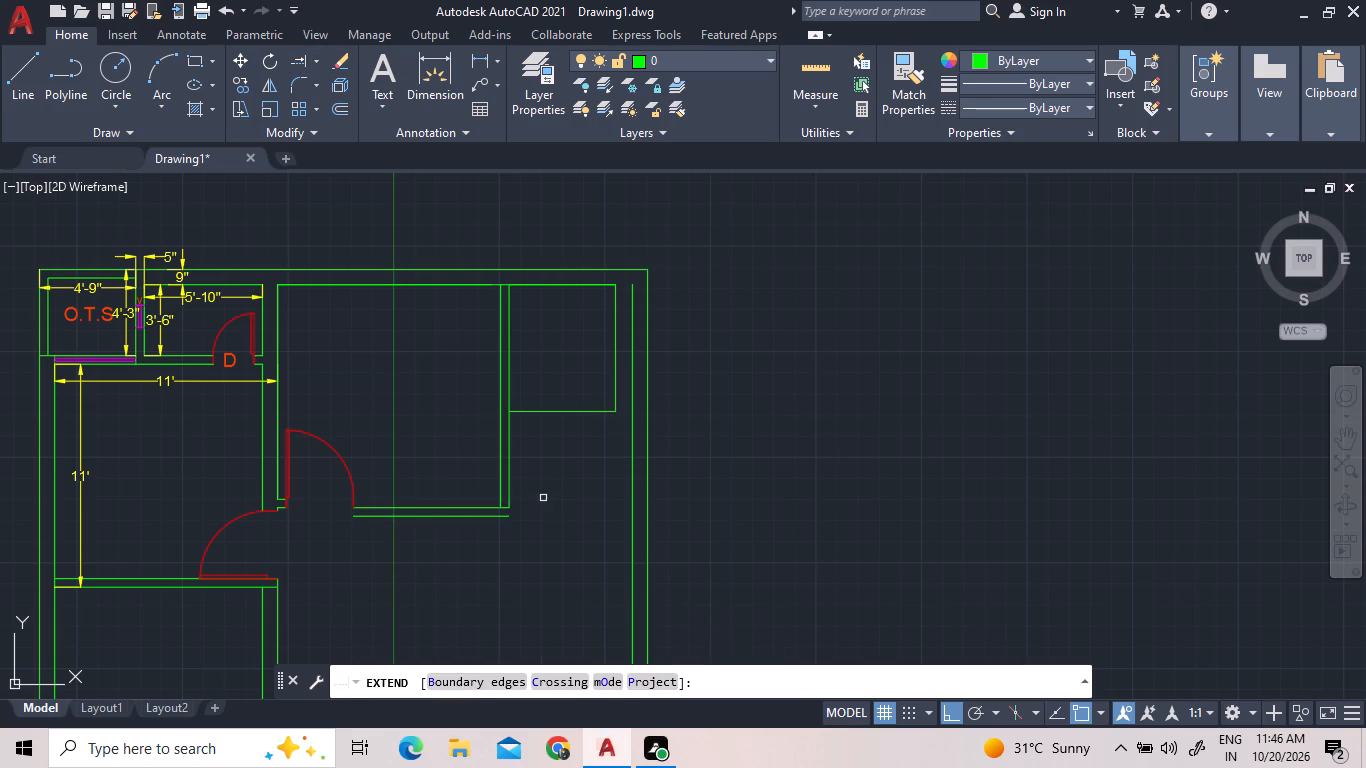
pyautogui.click(512, 494)
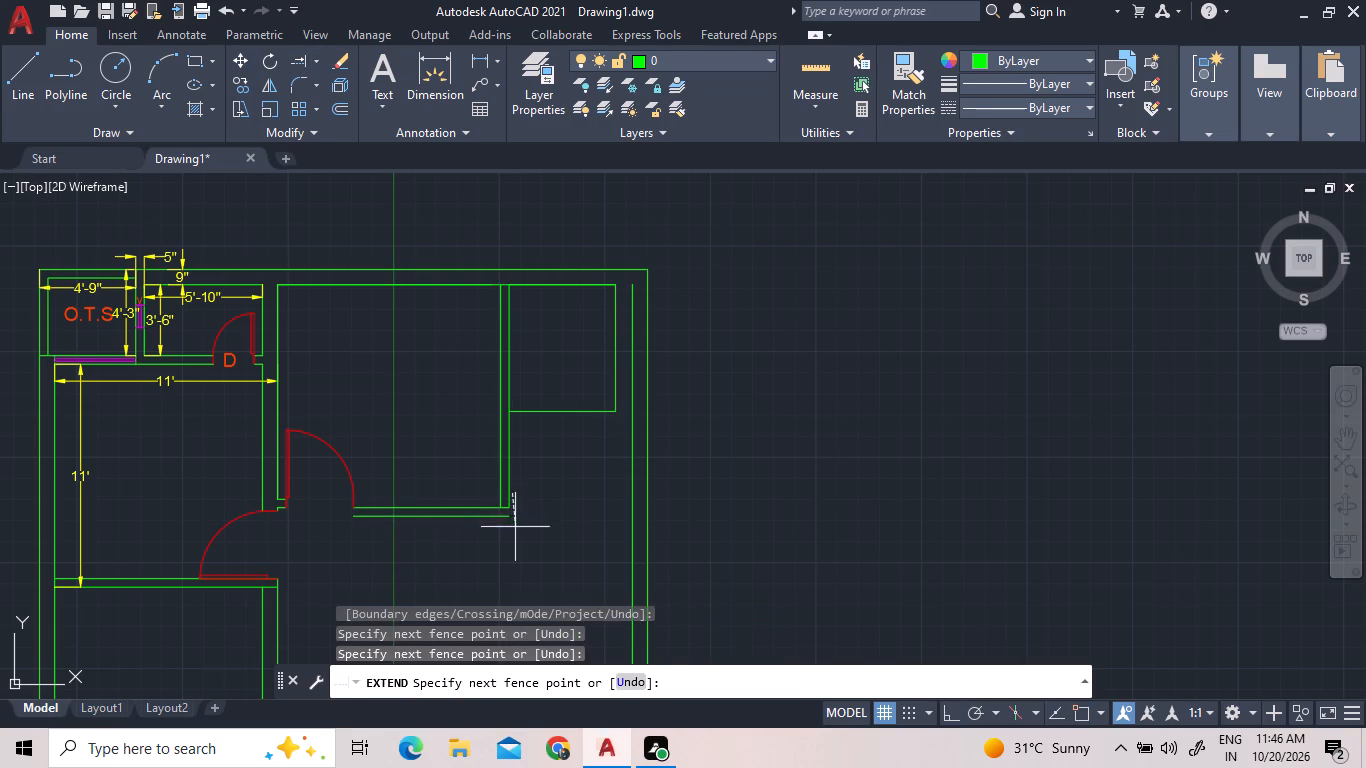
pyautogui.click(520, 526)
pyautogui.click(520, 487)
pyautogui.click(503, 472)
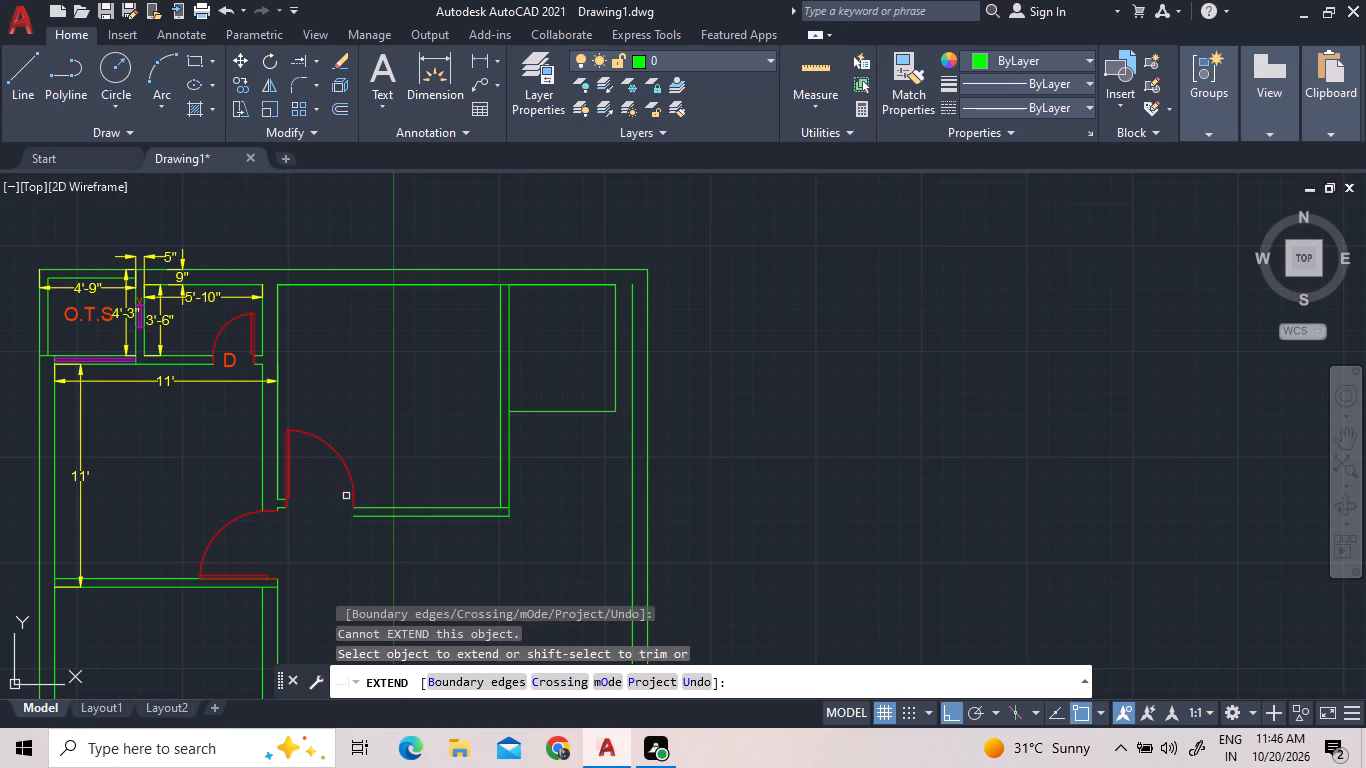
pyautogui.rightClick(403, 413)
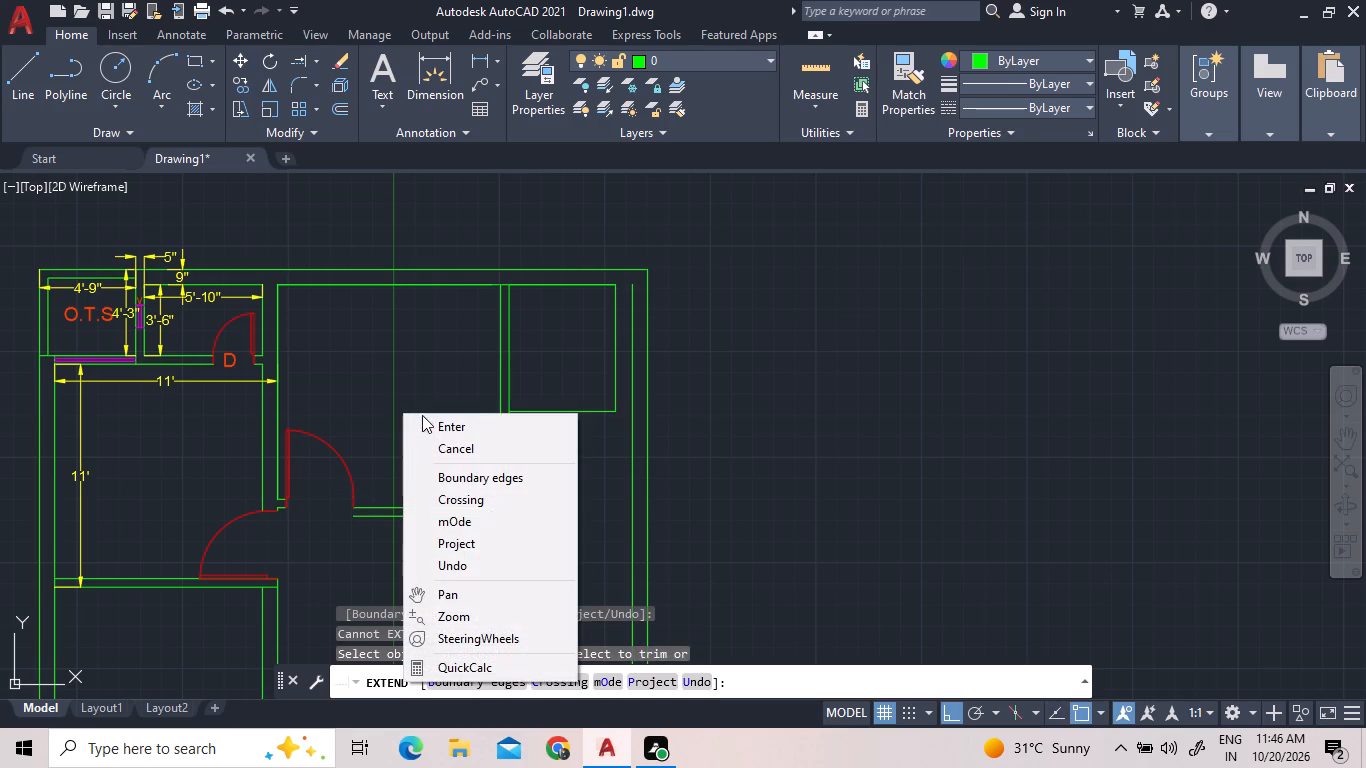
pyautogui.click(422, 427)
# Trim the lower and top inner wall lines where they cross the thickness of the middle room's right-hand partition.
pyautogui.scroll(2, 513, 509)
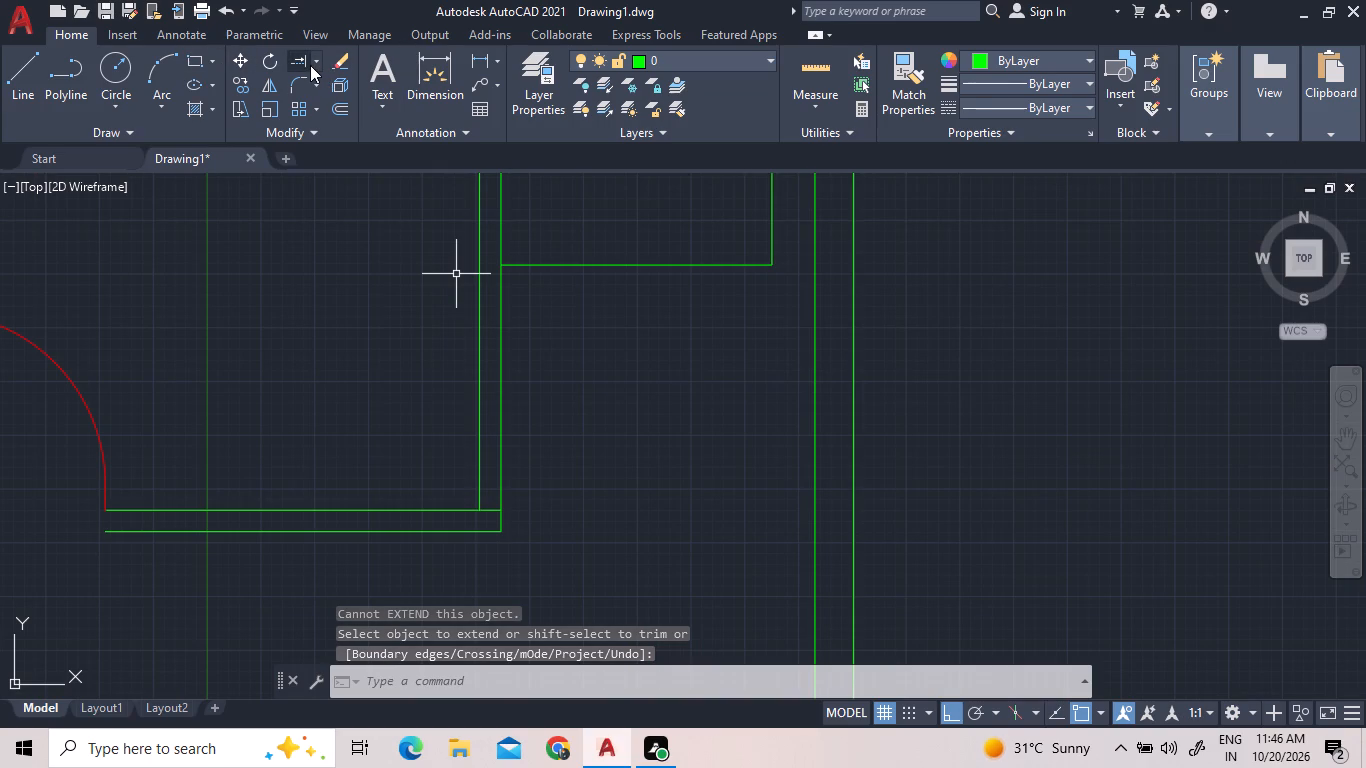
pyautogui.click(318, 63)
pyautogui.click(317, 96)
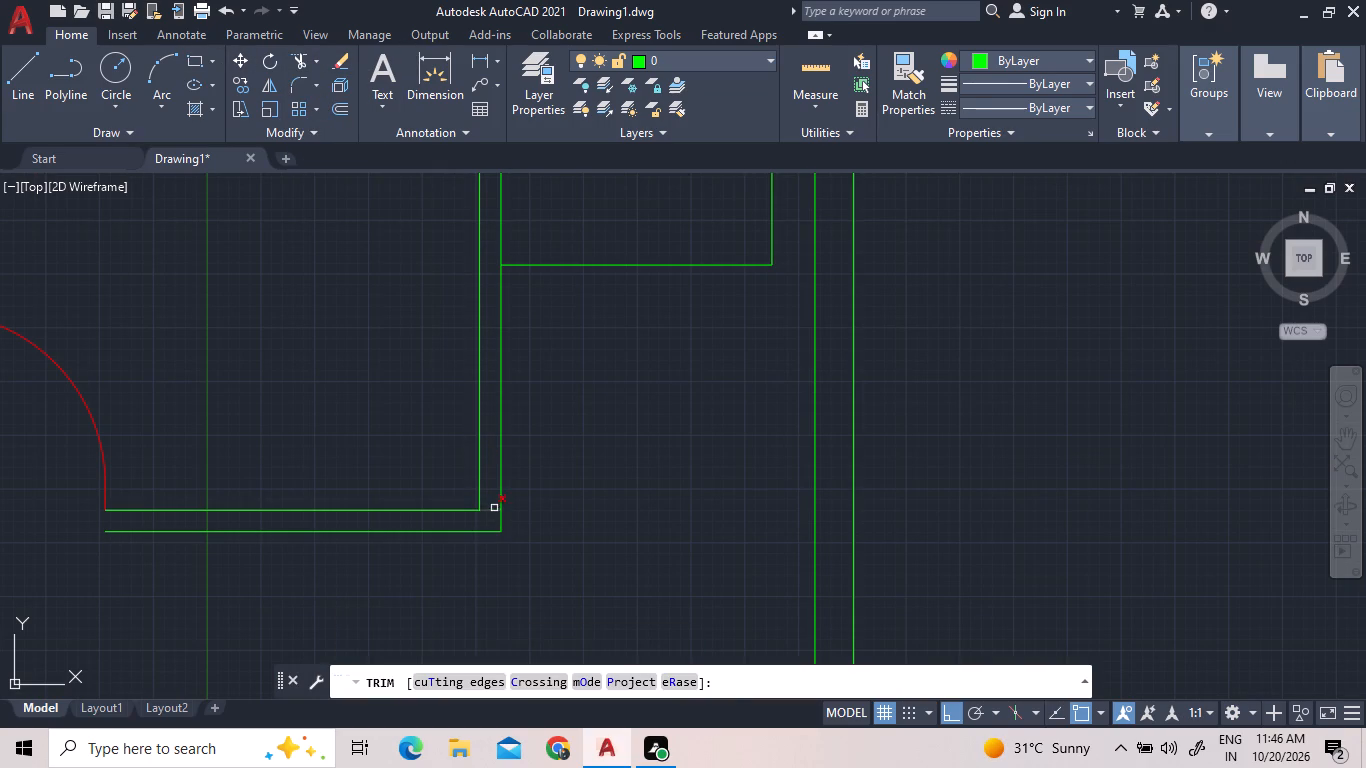
pyautogui.click(494, 508)
pyautogui.scroll(-3, 628, 404)
pyautogui.scroll(3, 631, 311)
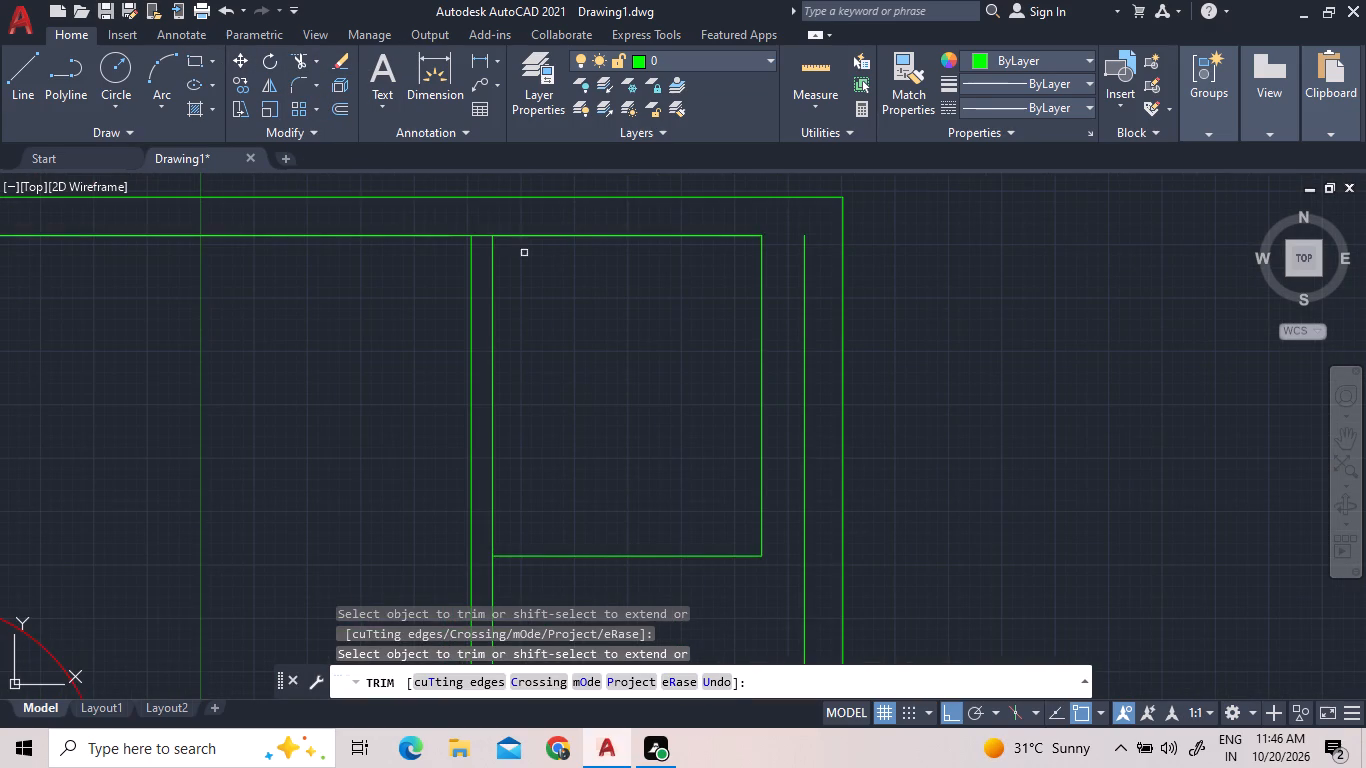
pyautogui.click(482, 237)
pyautogui.scroll(-3, 560, 231)
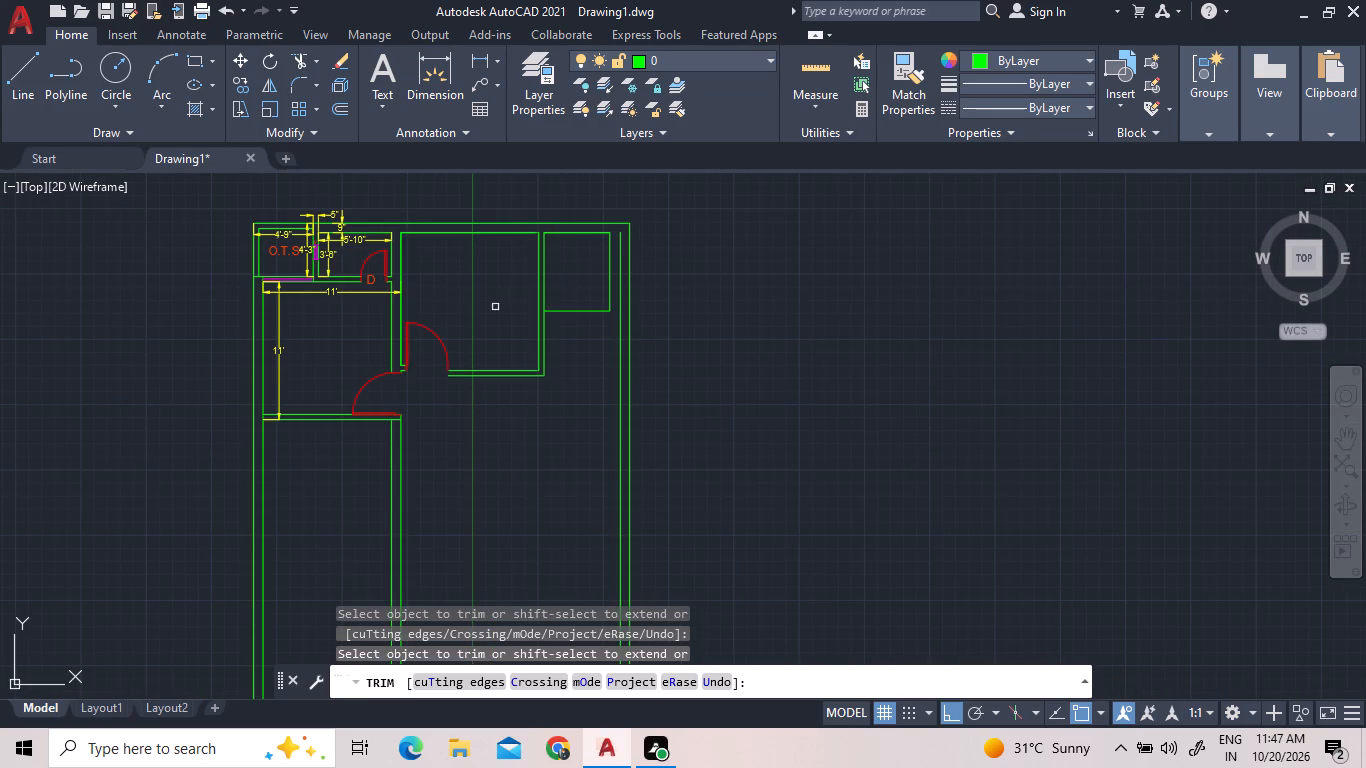
pyautogui.rightClick(469, 343)
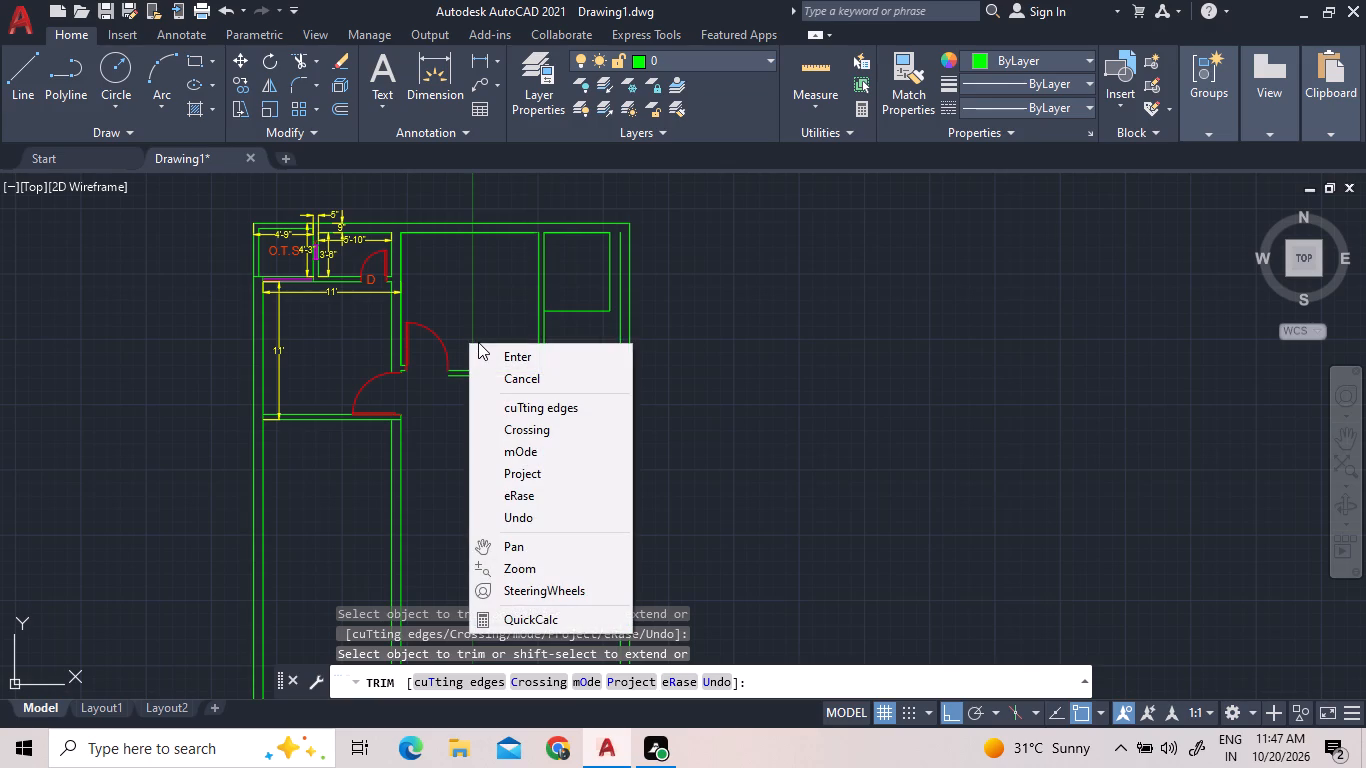
pyautogui.click(483, 350)
# Move the middle room's door down from the lower wall's inner line end to its outer line end.
pyautogui.scroll(4, 423, 370)
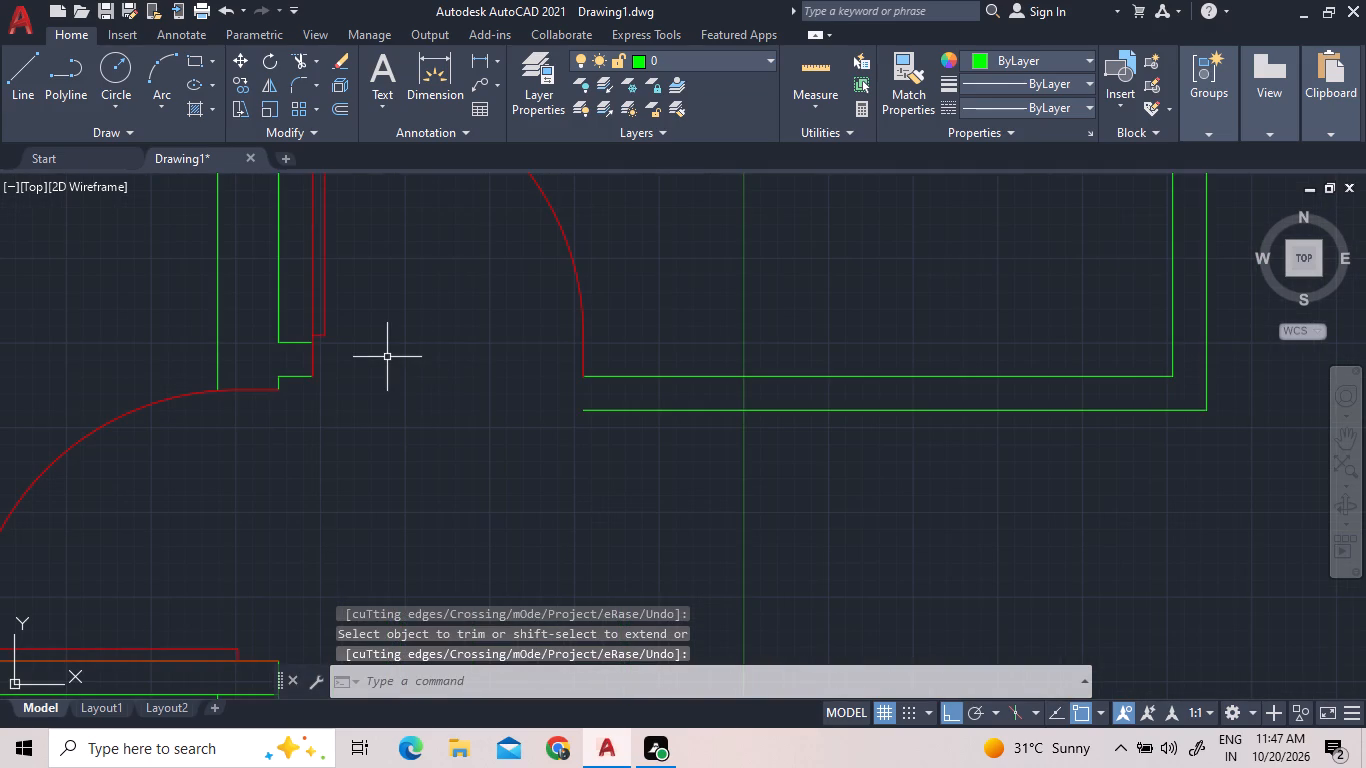
pyautogui.click(349, 352)
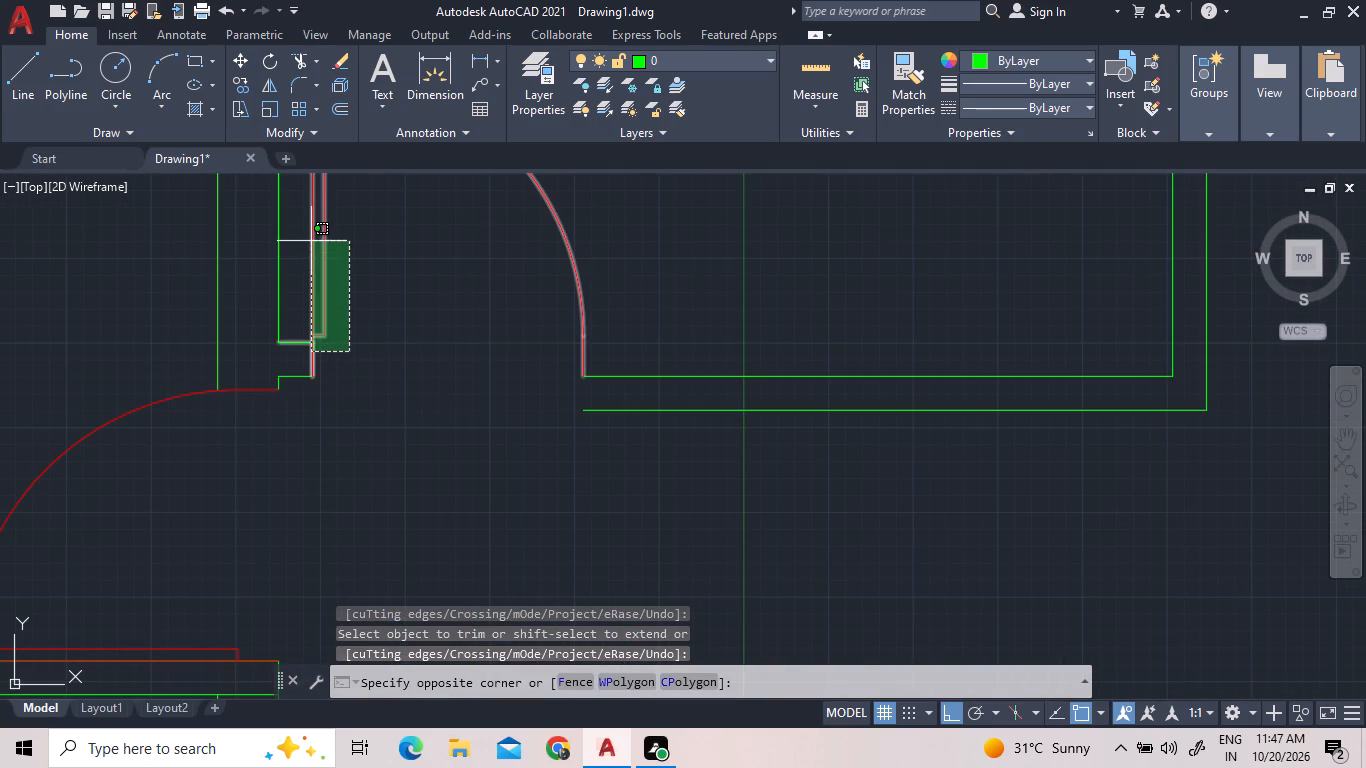
pyautogui.click(319, 238)
pyautogui.rightClick(422, 266)
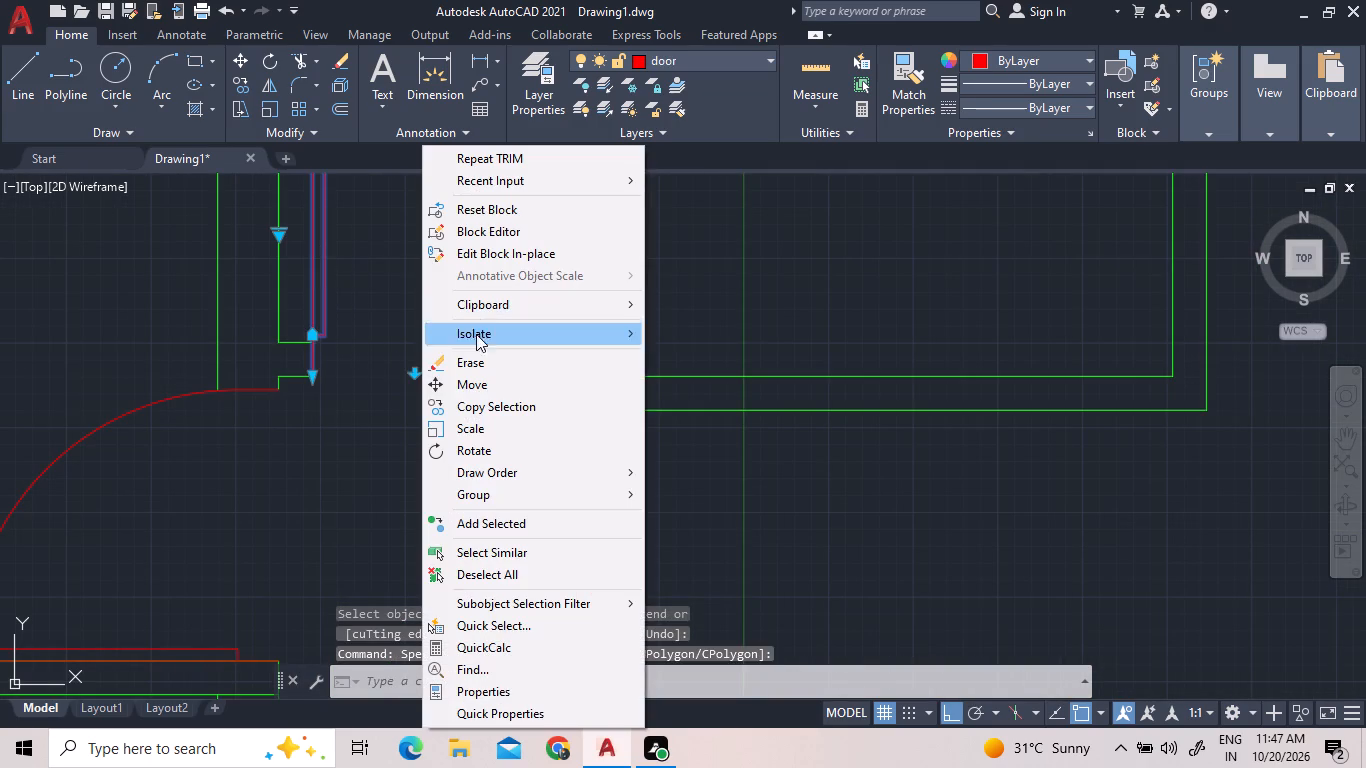
pyautogui.click(475, 391)
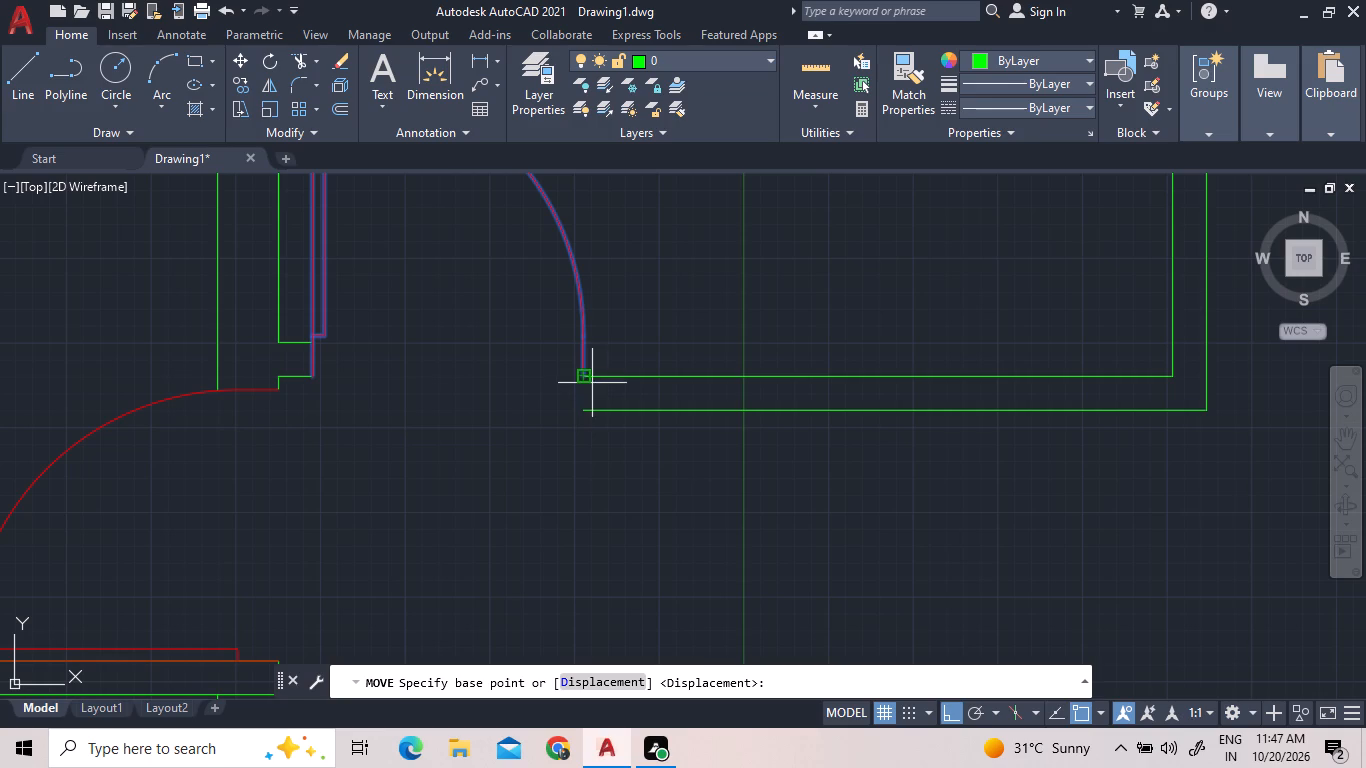
pyautogui.click(585, 377)
pyautogui.click(584, 411)
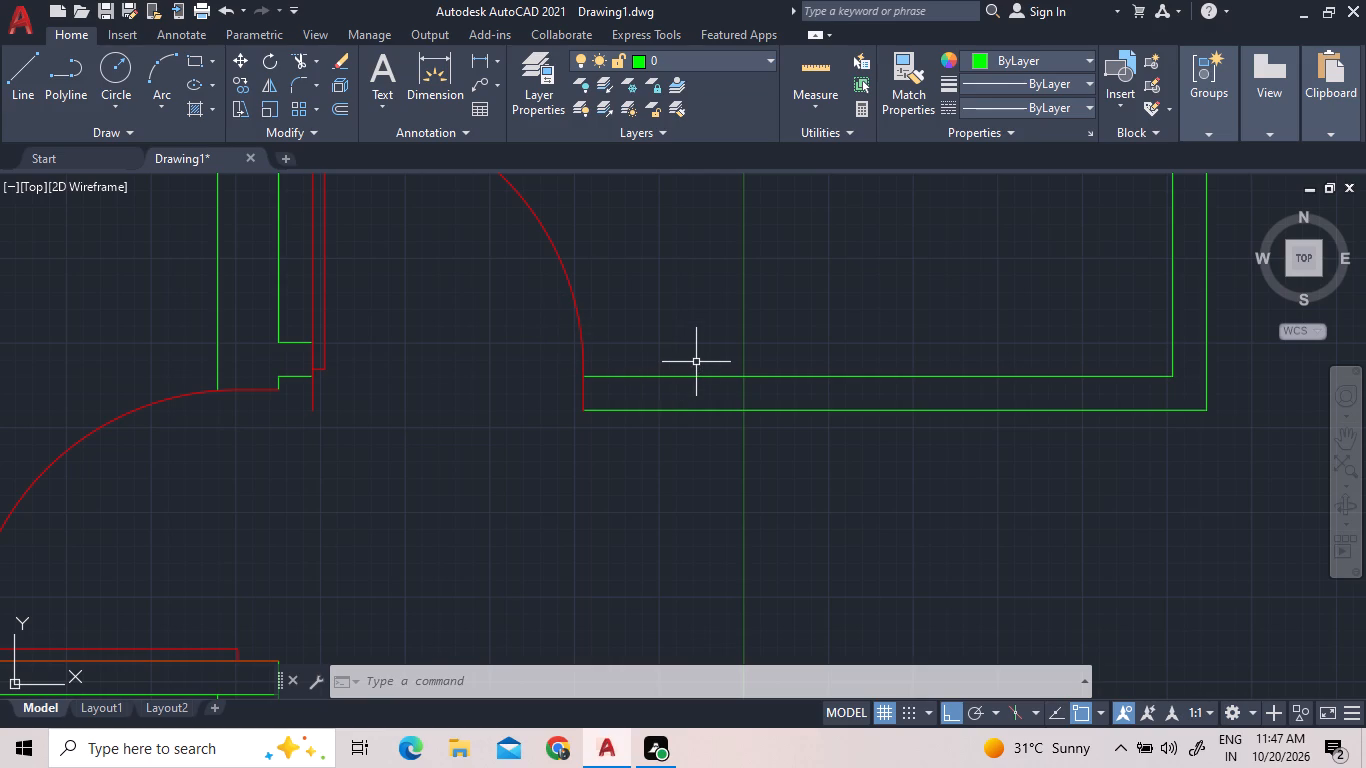
# Measure the inside dimensions of the middle room and the adjoining 11' room to its left.
pyautogui.scroll(-1, 448, 307)
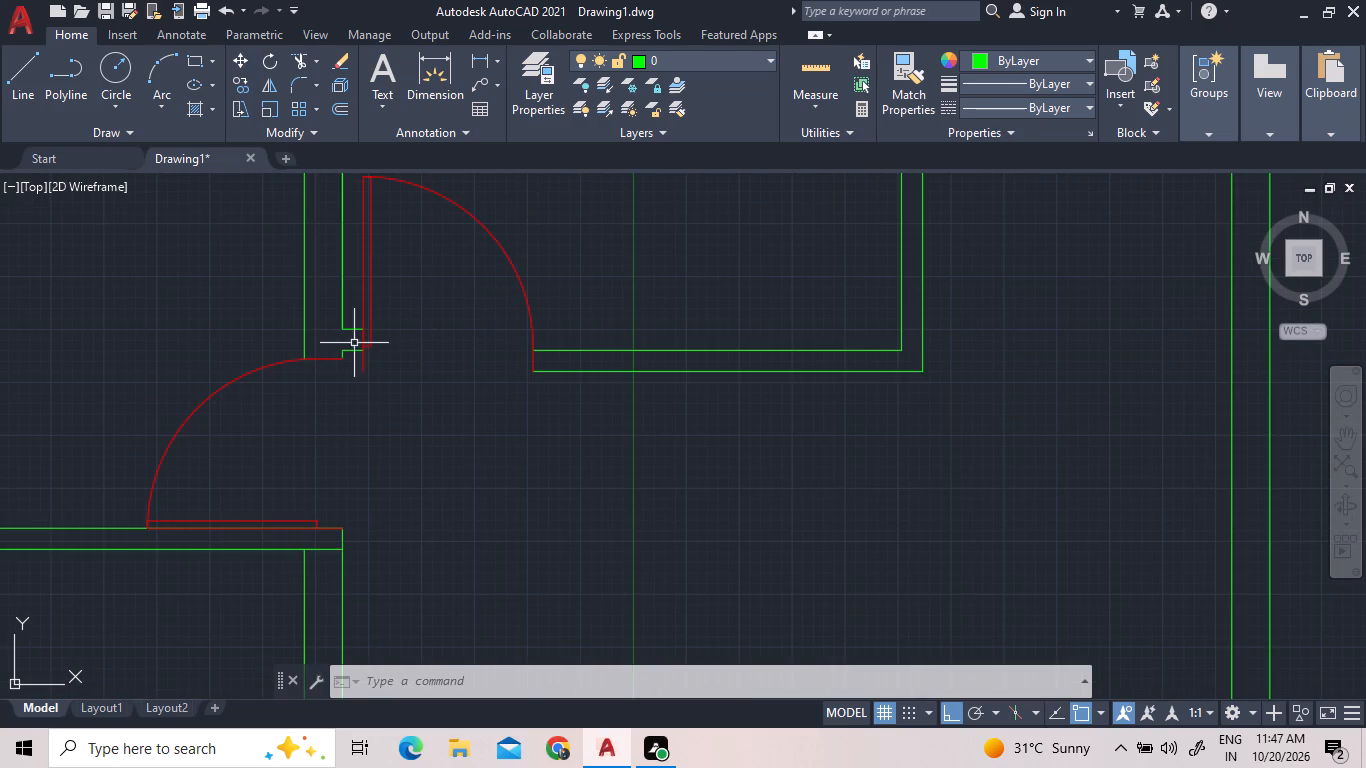
pyautogui.scroll(2, 349, 332)
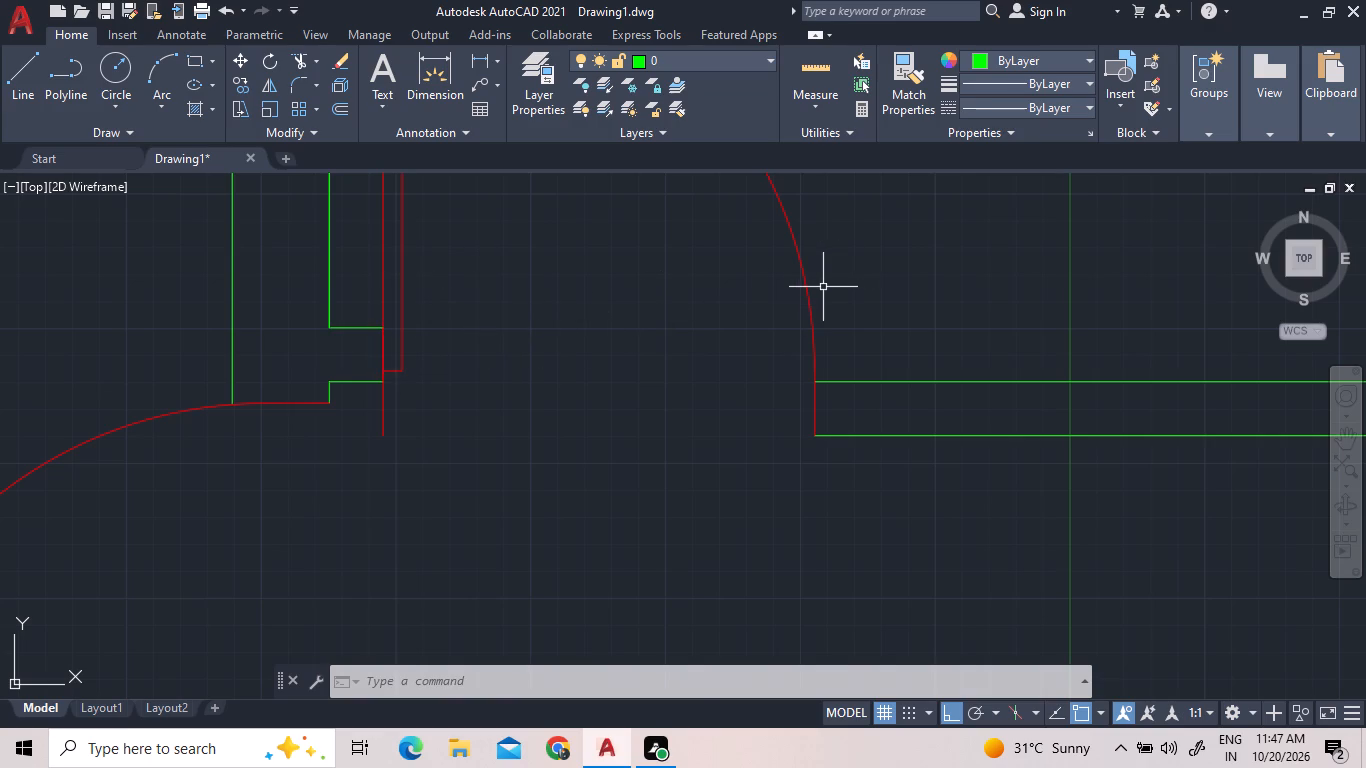
pyautogui.scroll(-6, 823, 287)
pyautogui.scroll(3, 854, 196)
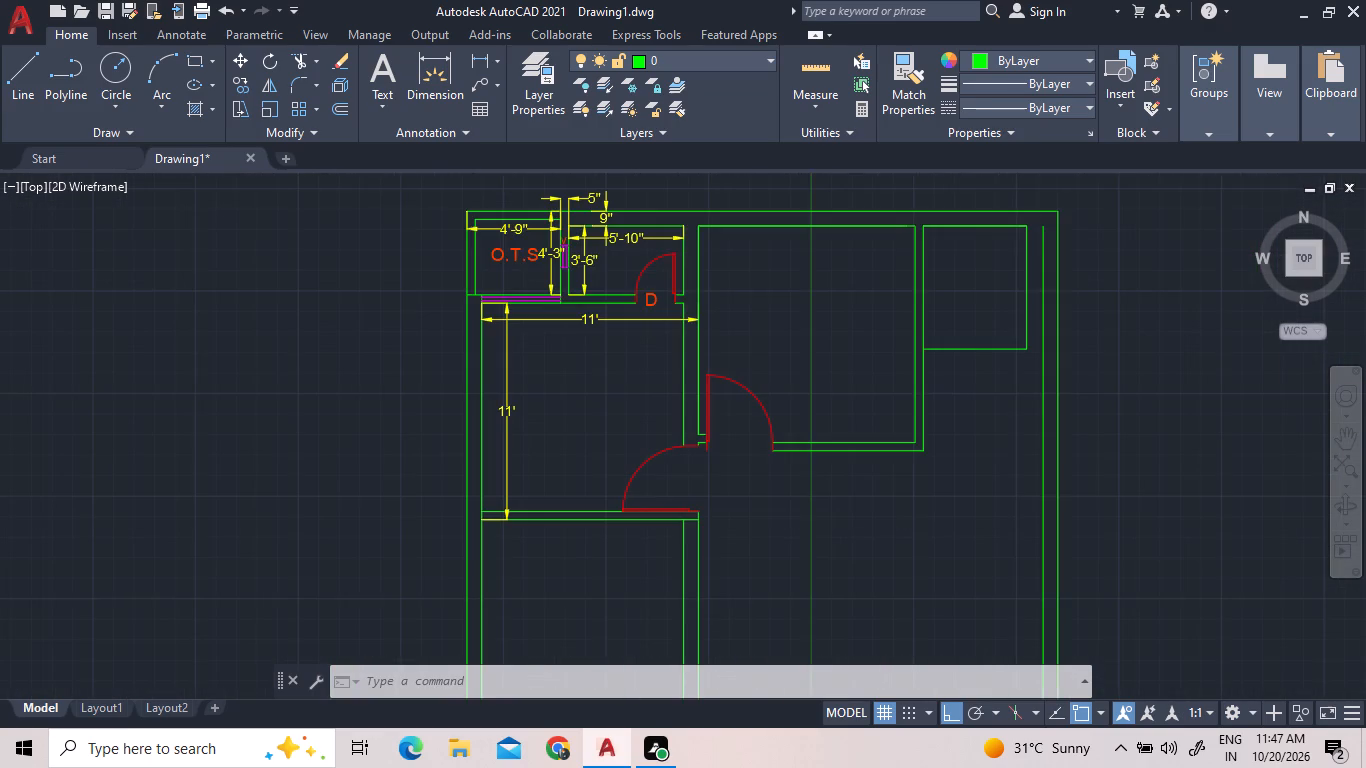
pyautogui.click(822, 62)
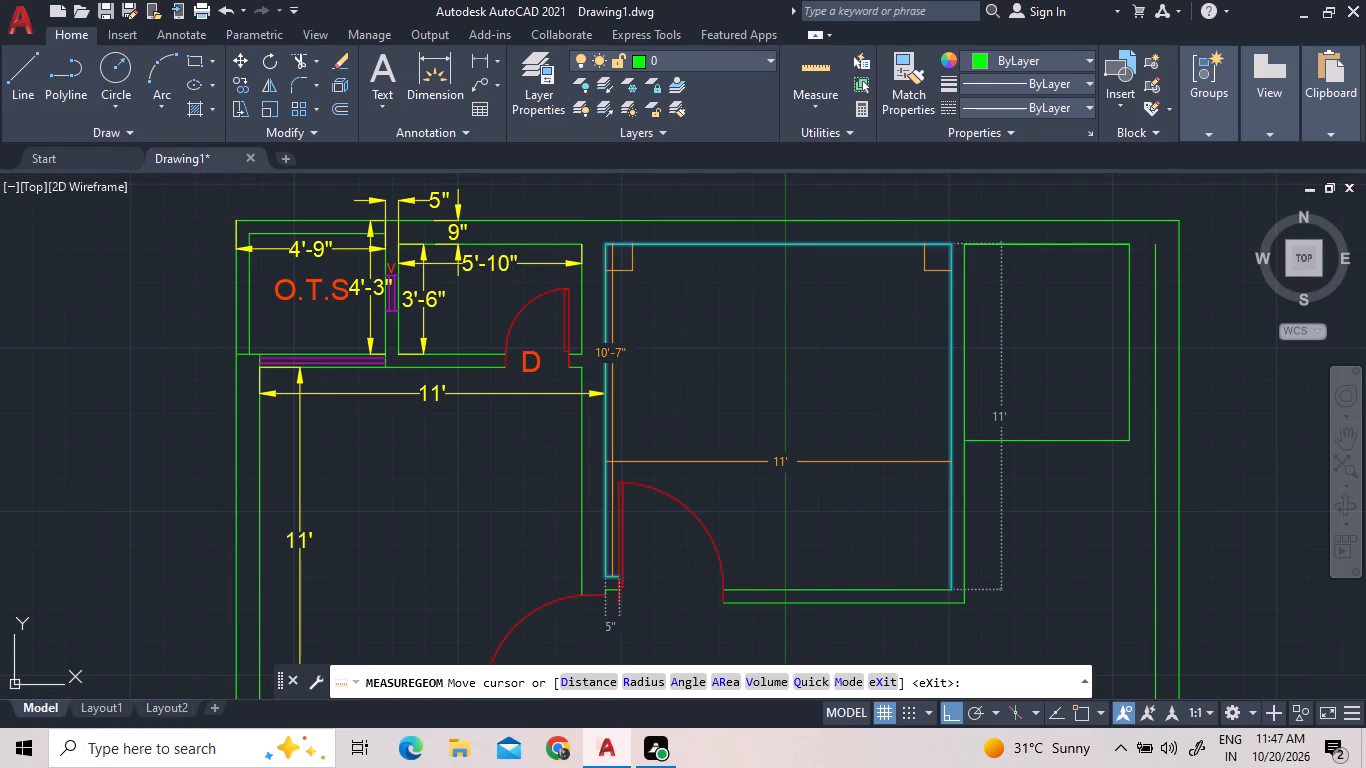
pyautogui.scroll(-2, 610, 461)
pyautogui.scroll(2, 519, 569)
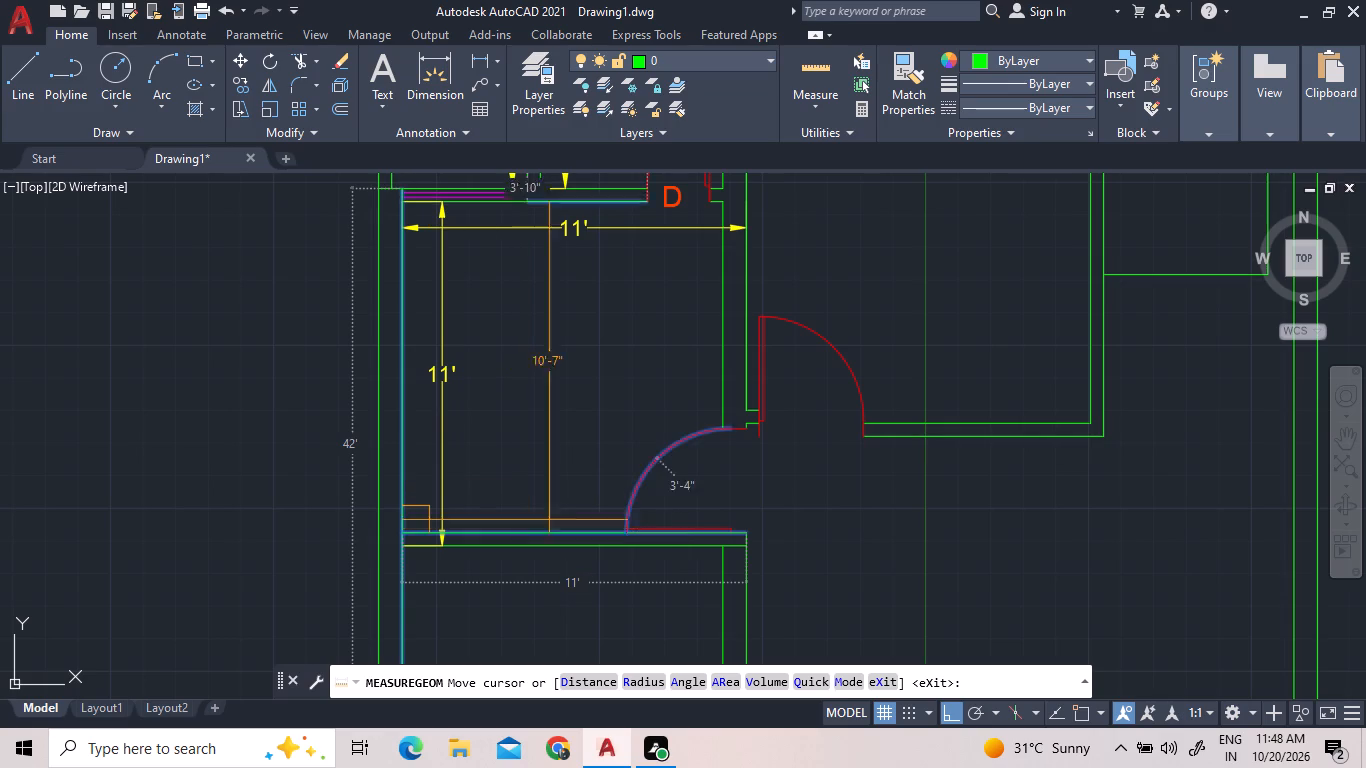
pyautogui.rightClick(833, 581)
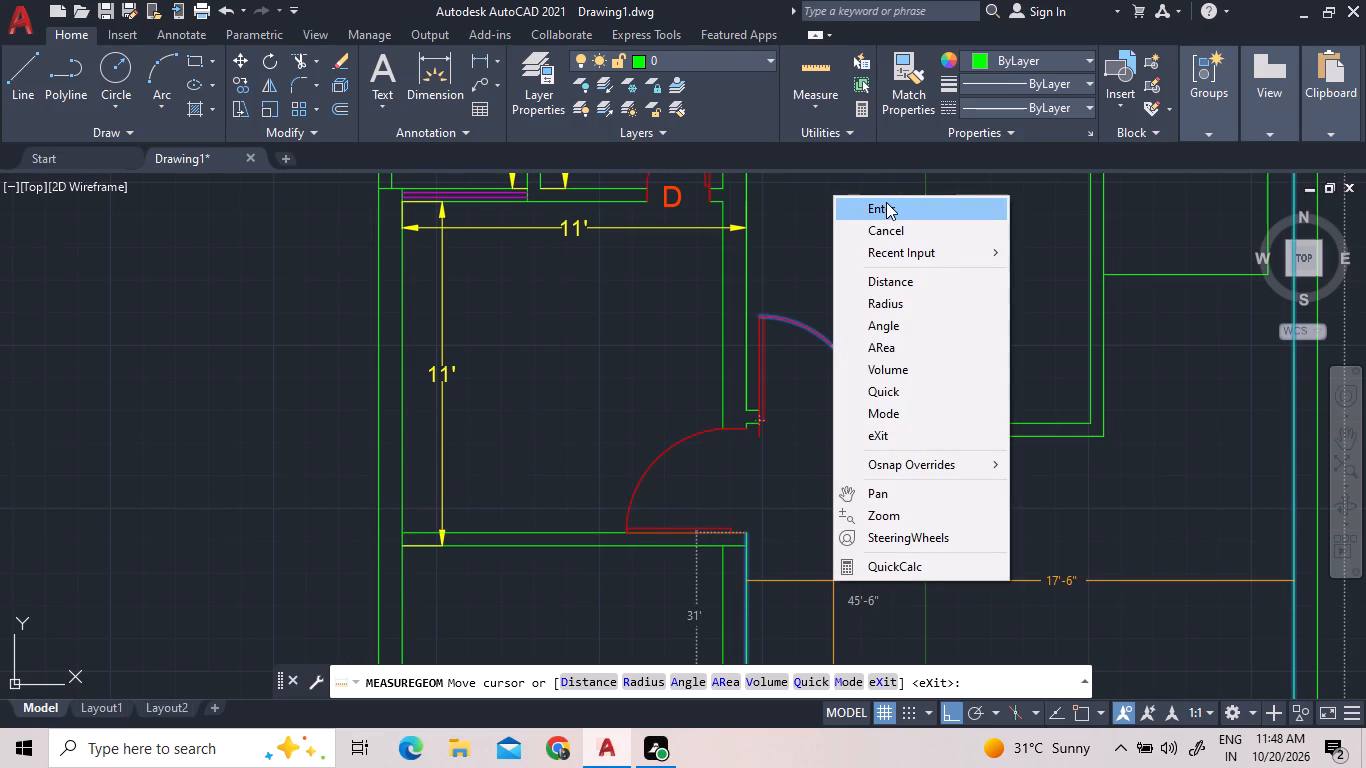
pyautogui.click(886, 202)
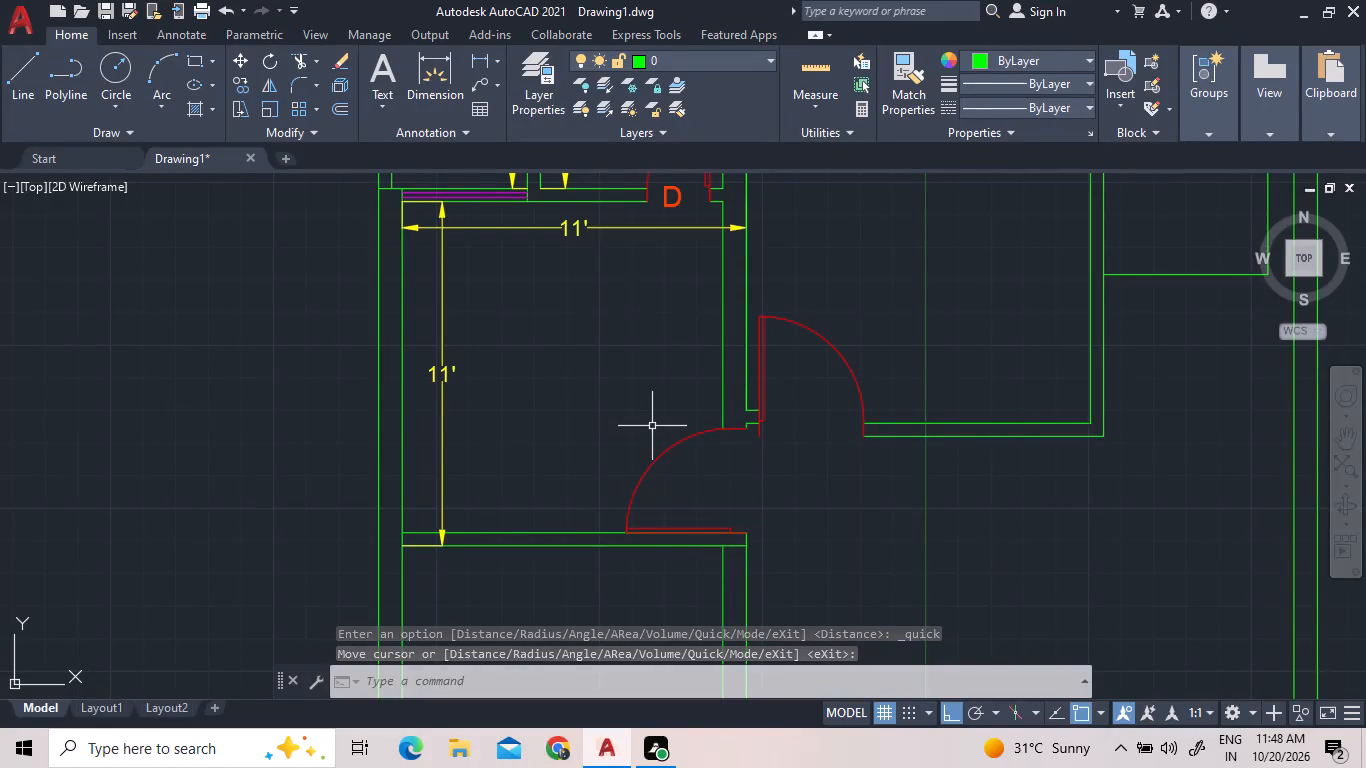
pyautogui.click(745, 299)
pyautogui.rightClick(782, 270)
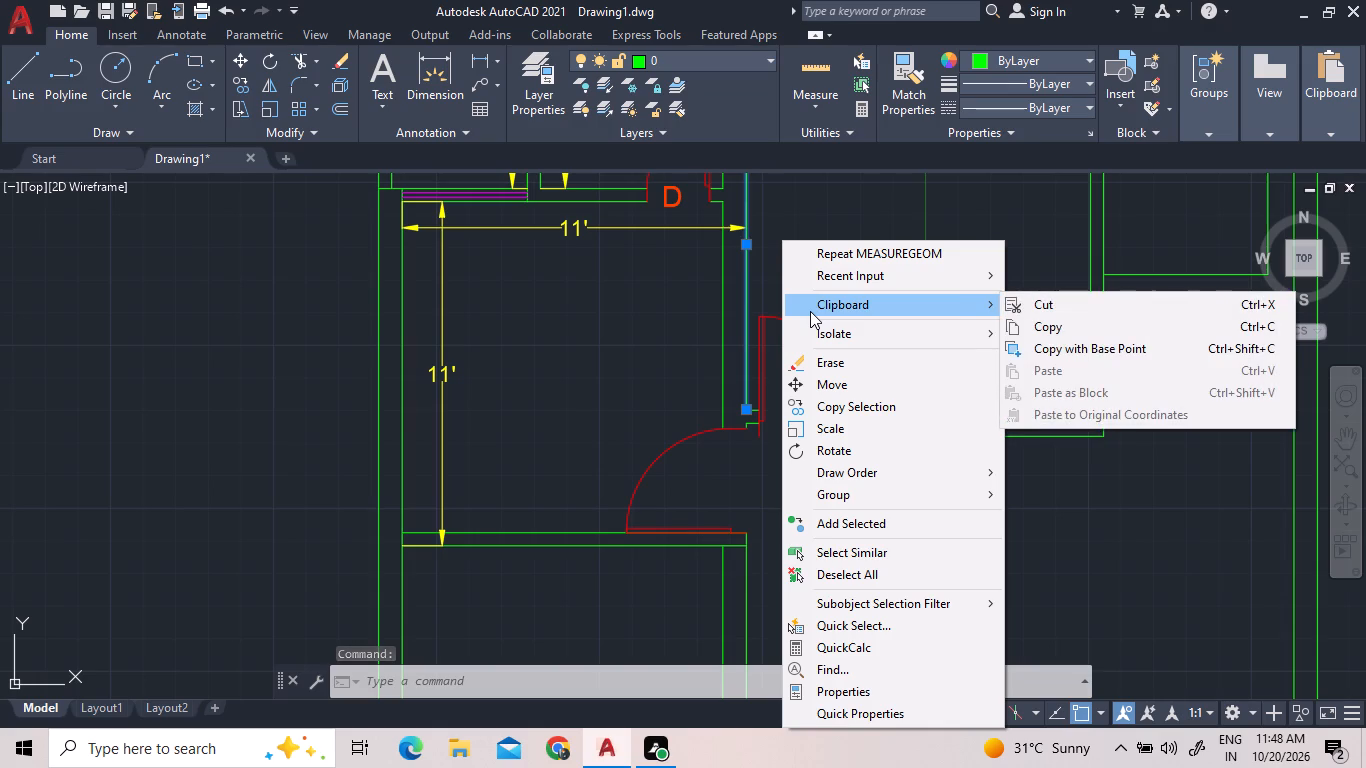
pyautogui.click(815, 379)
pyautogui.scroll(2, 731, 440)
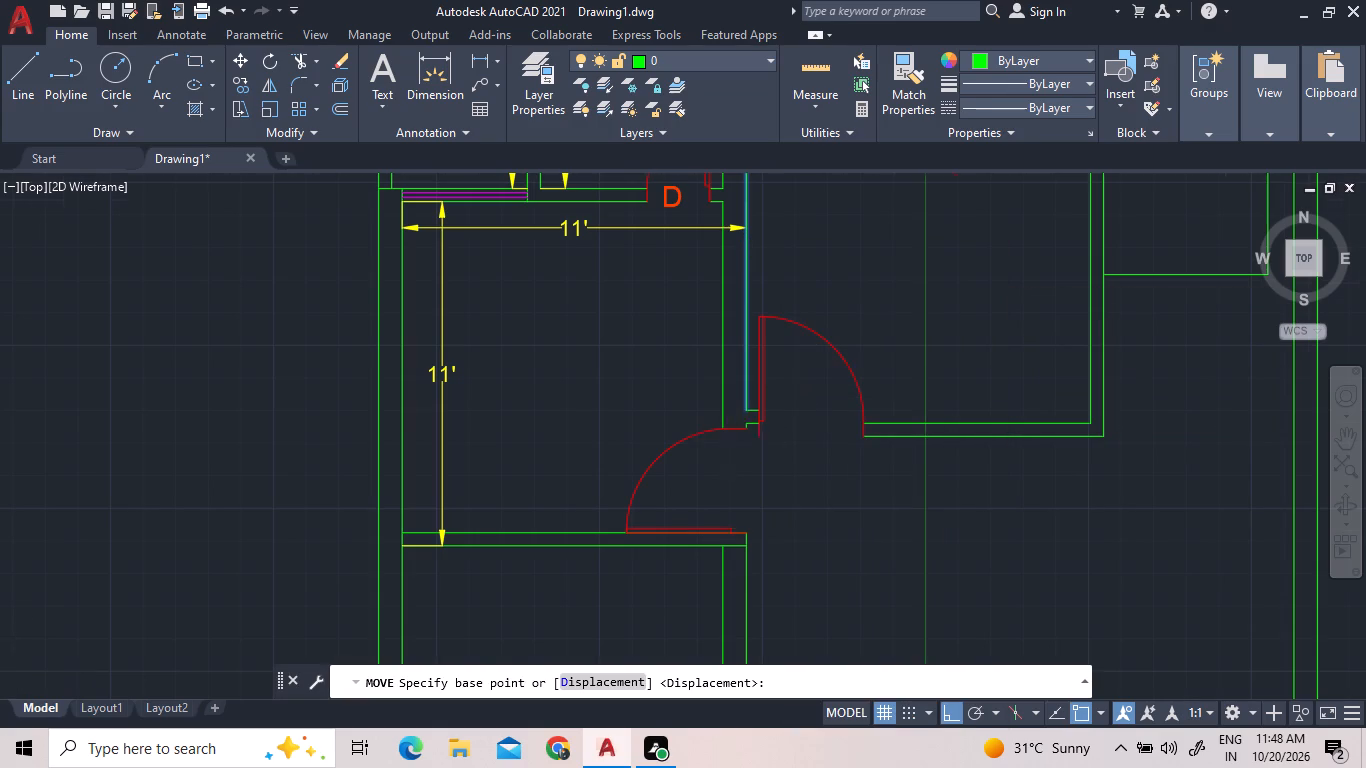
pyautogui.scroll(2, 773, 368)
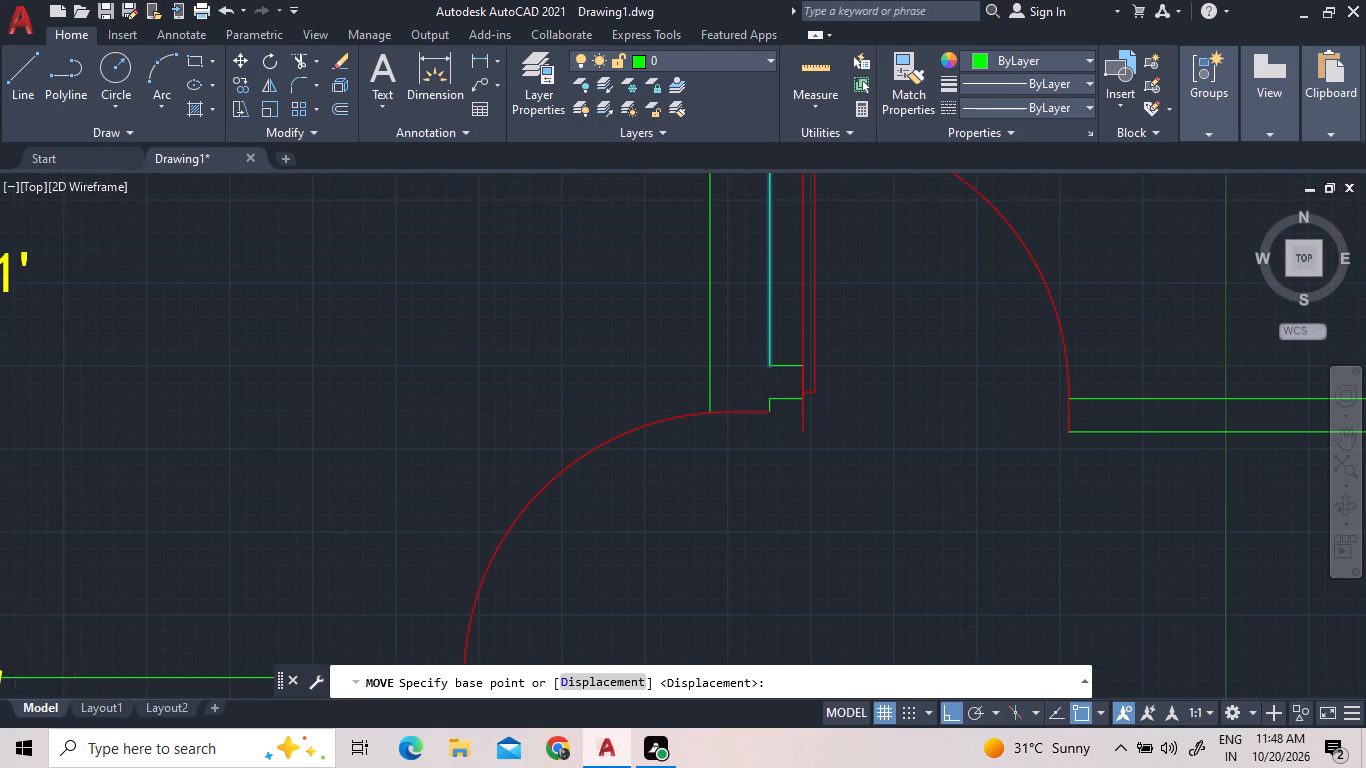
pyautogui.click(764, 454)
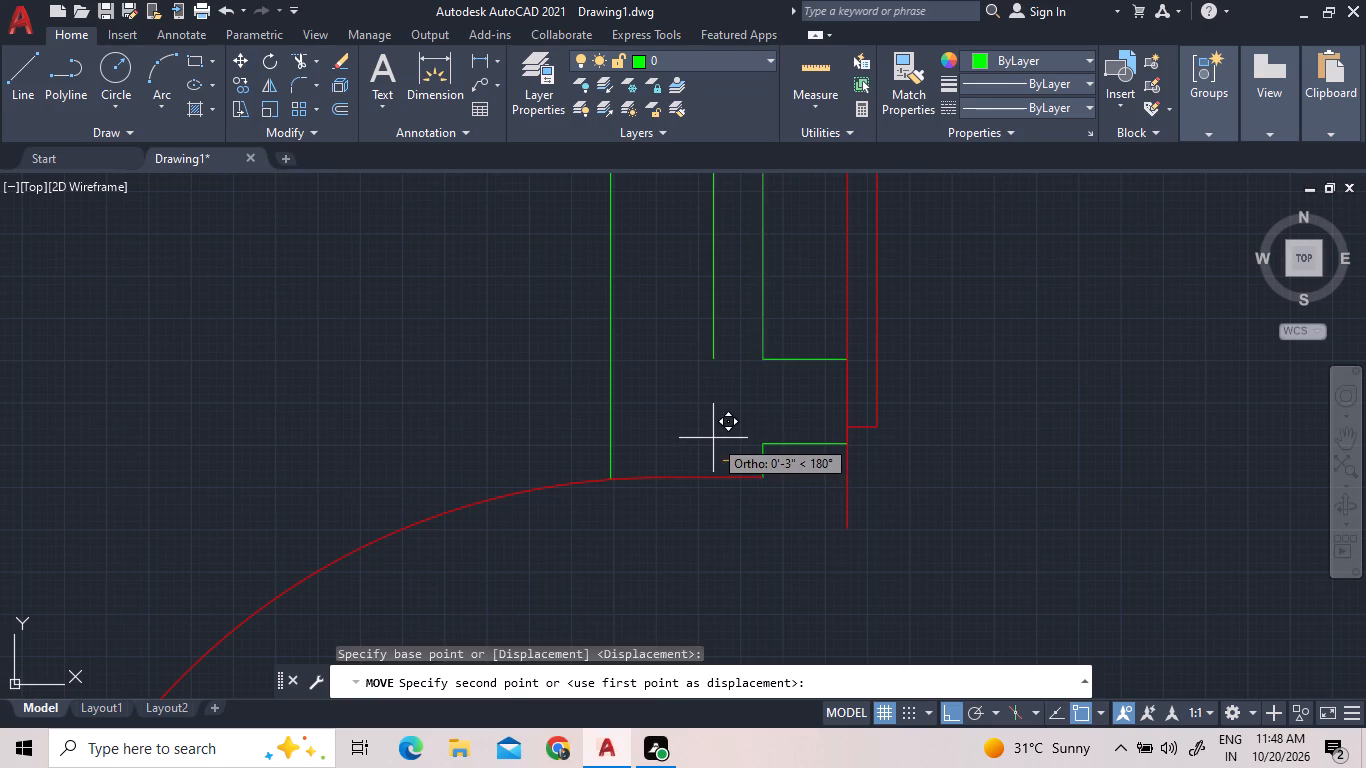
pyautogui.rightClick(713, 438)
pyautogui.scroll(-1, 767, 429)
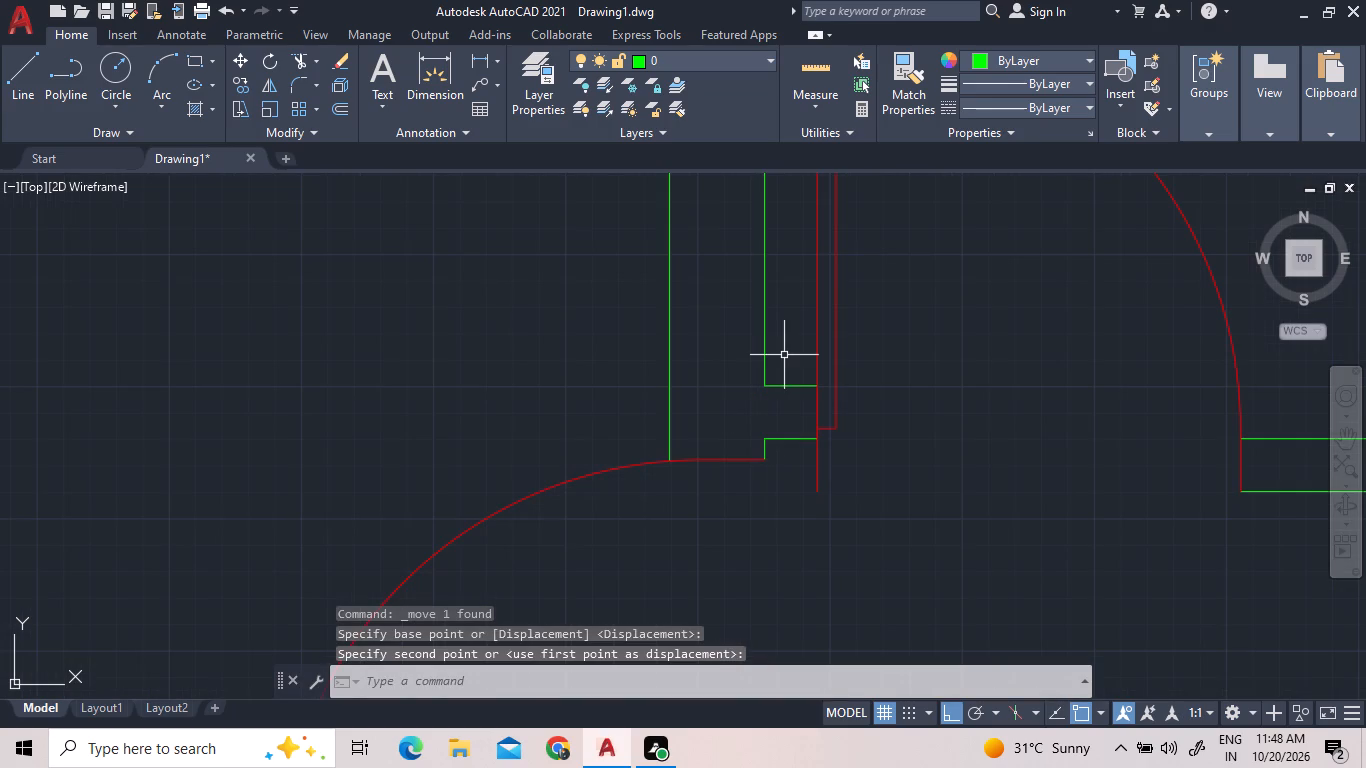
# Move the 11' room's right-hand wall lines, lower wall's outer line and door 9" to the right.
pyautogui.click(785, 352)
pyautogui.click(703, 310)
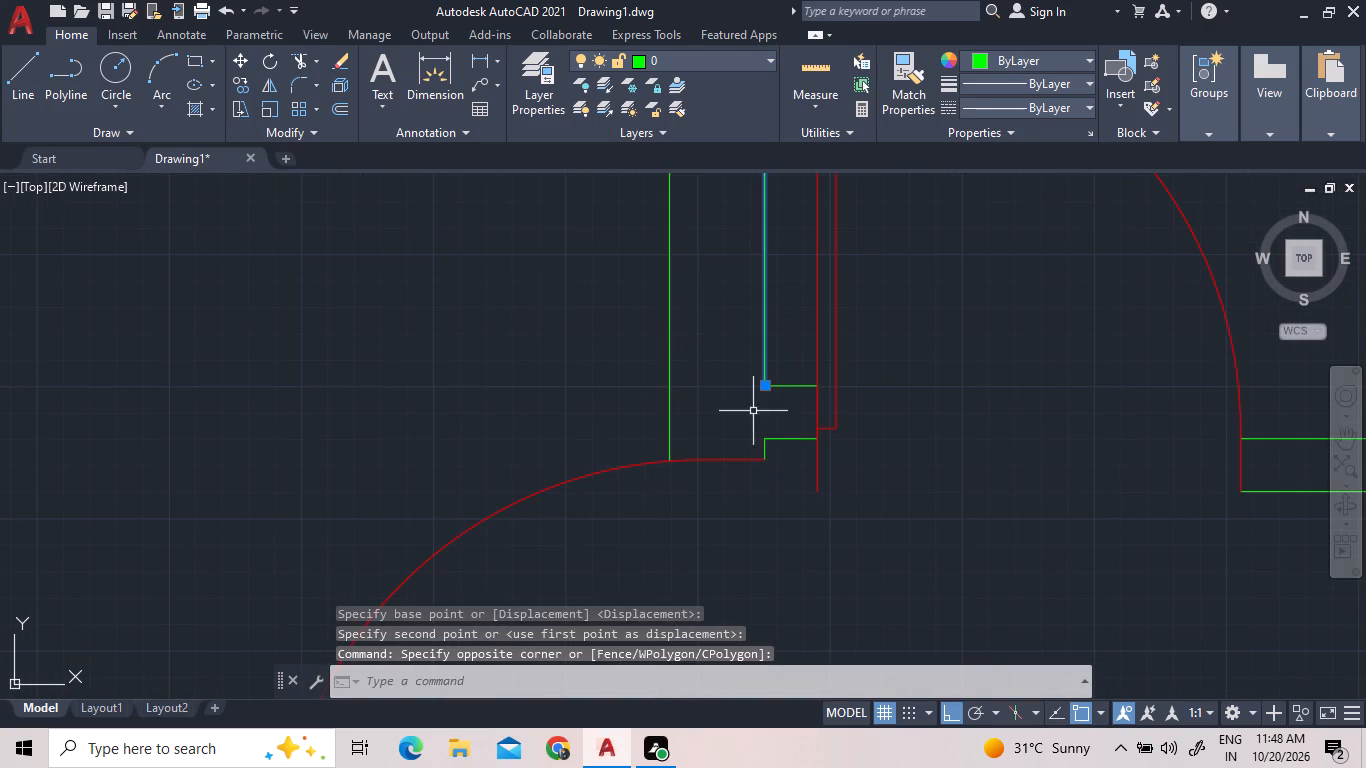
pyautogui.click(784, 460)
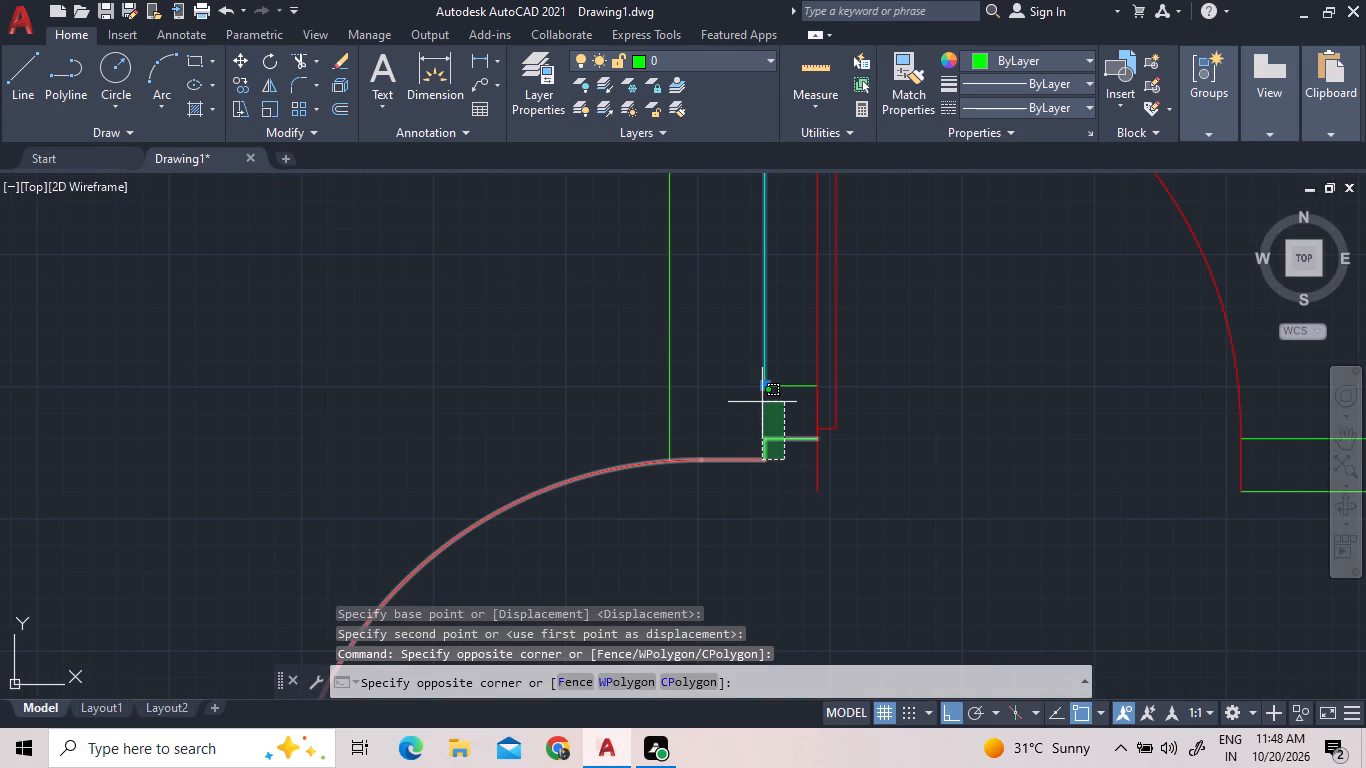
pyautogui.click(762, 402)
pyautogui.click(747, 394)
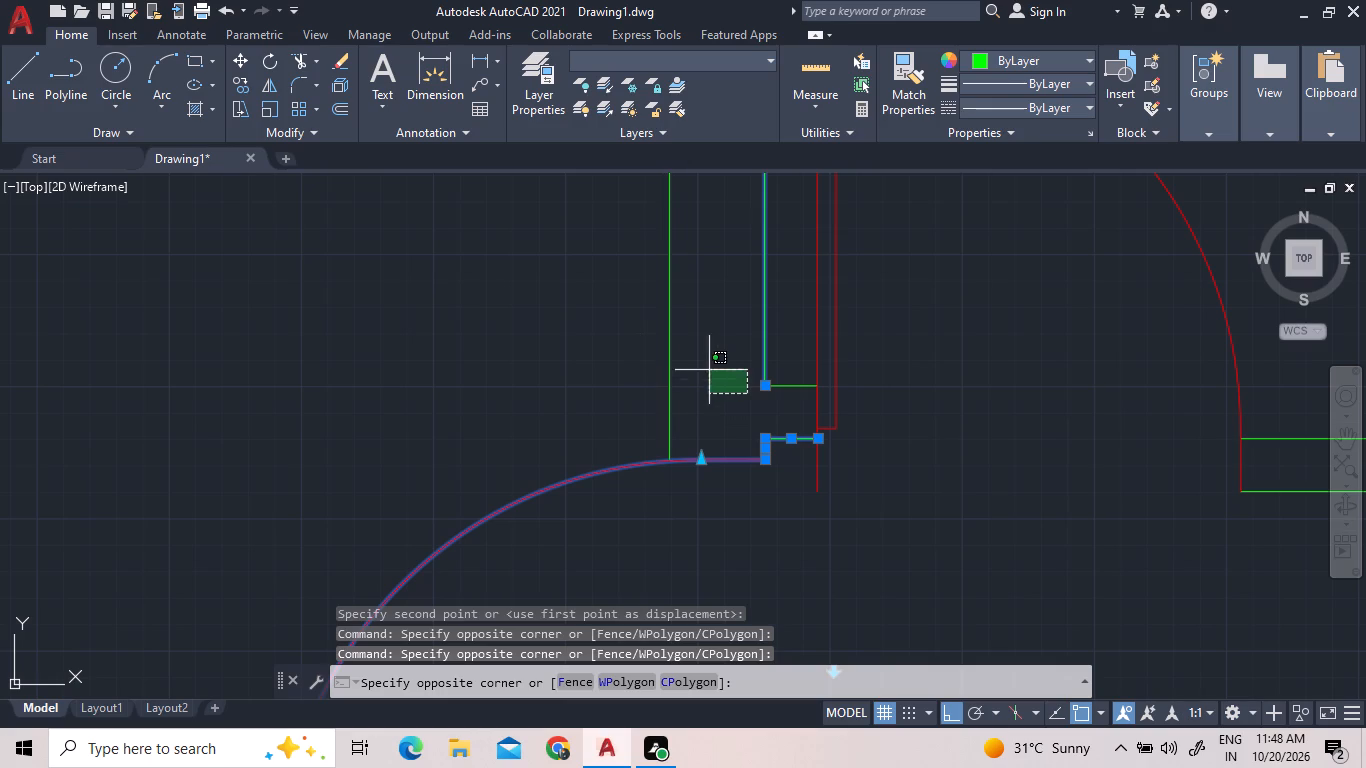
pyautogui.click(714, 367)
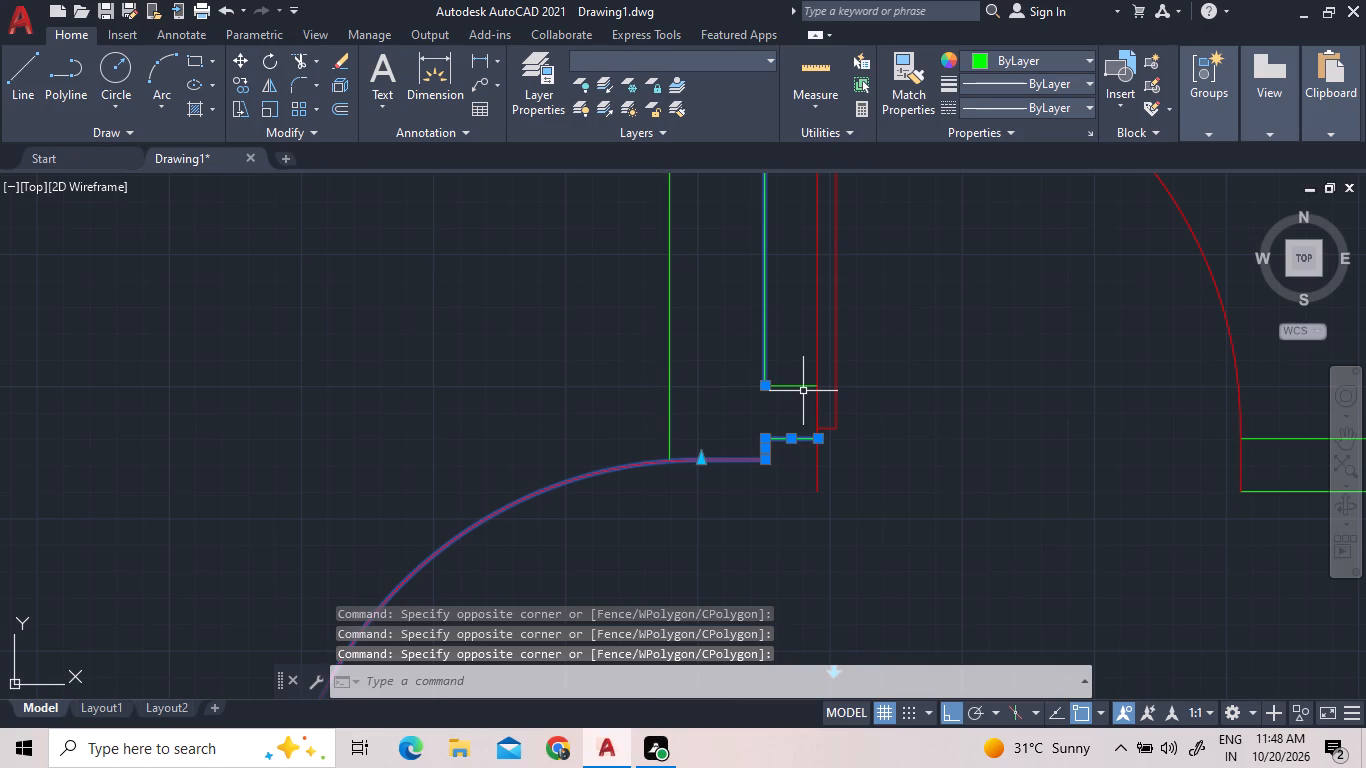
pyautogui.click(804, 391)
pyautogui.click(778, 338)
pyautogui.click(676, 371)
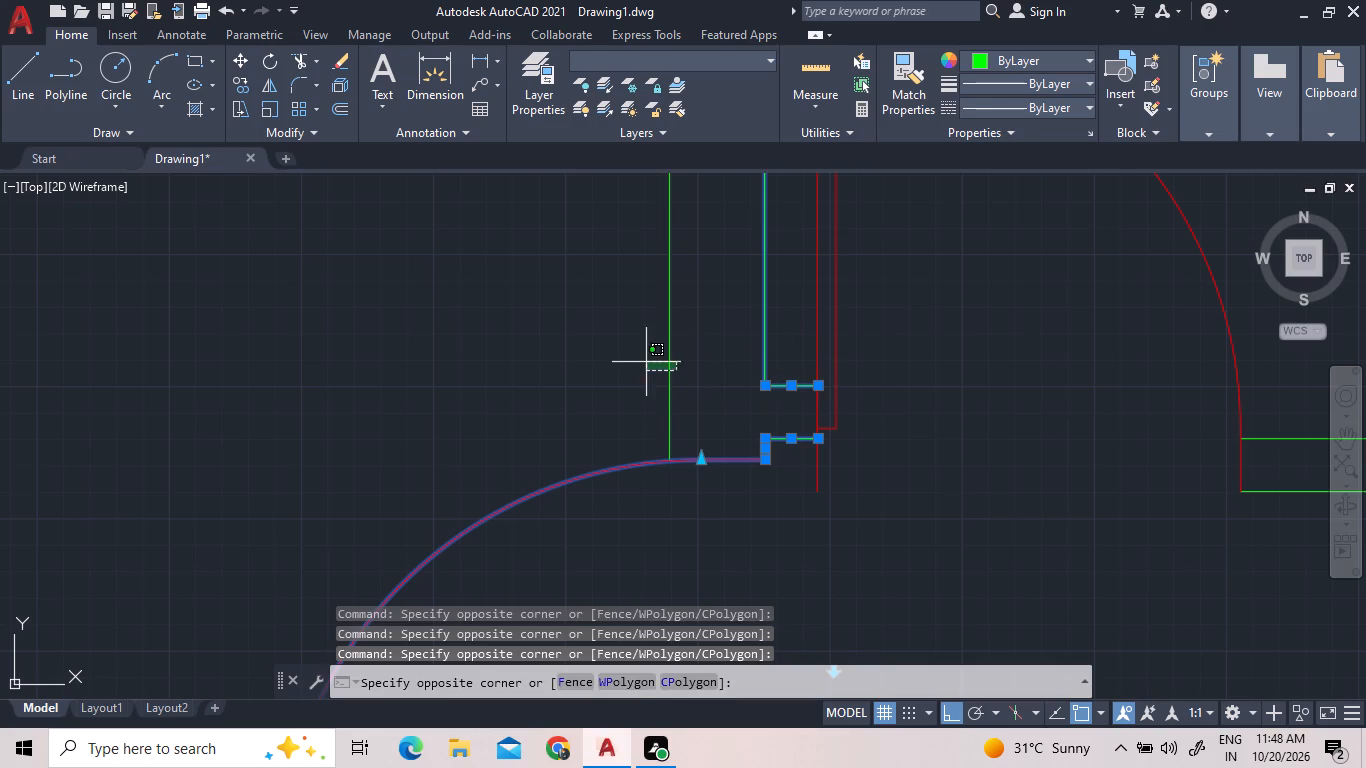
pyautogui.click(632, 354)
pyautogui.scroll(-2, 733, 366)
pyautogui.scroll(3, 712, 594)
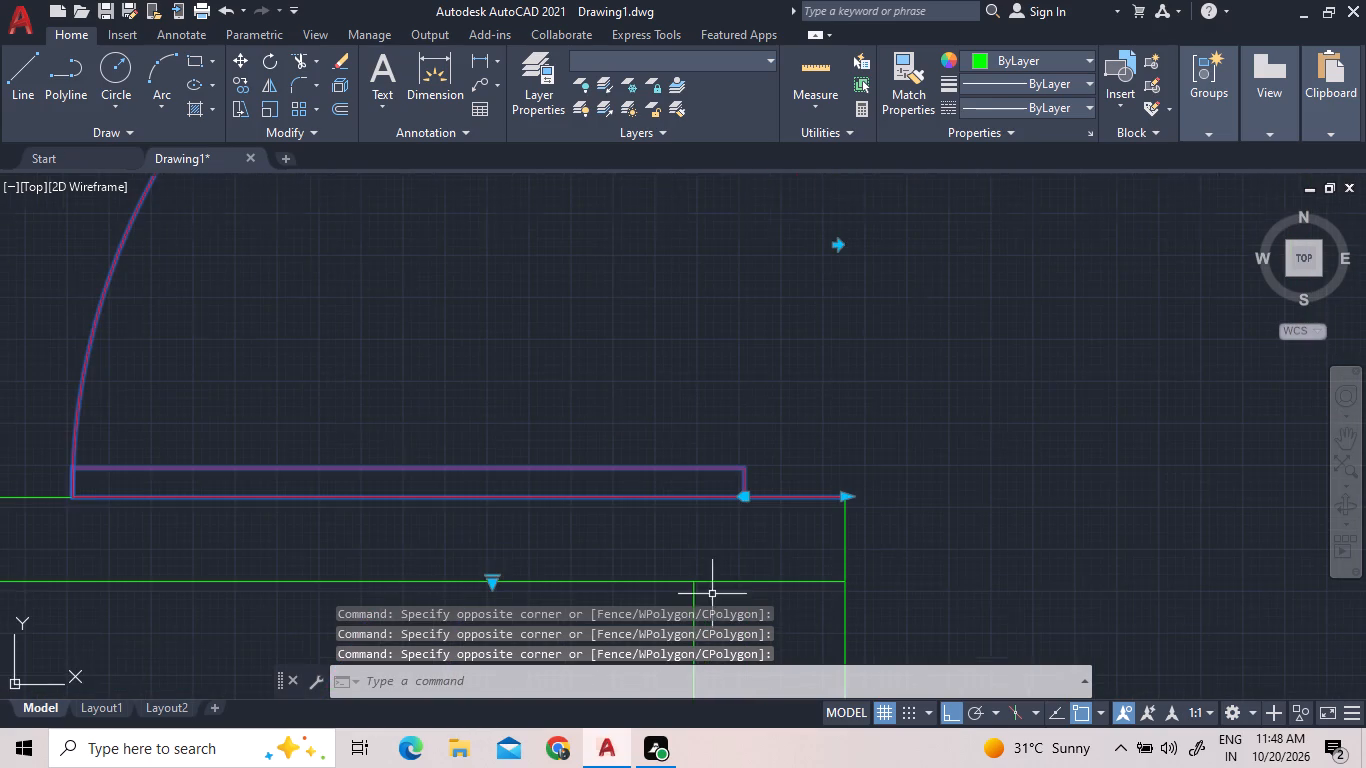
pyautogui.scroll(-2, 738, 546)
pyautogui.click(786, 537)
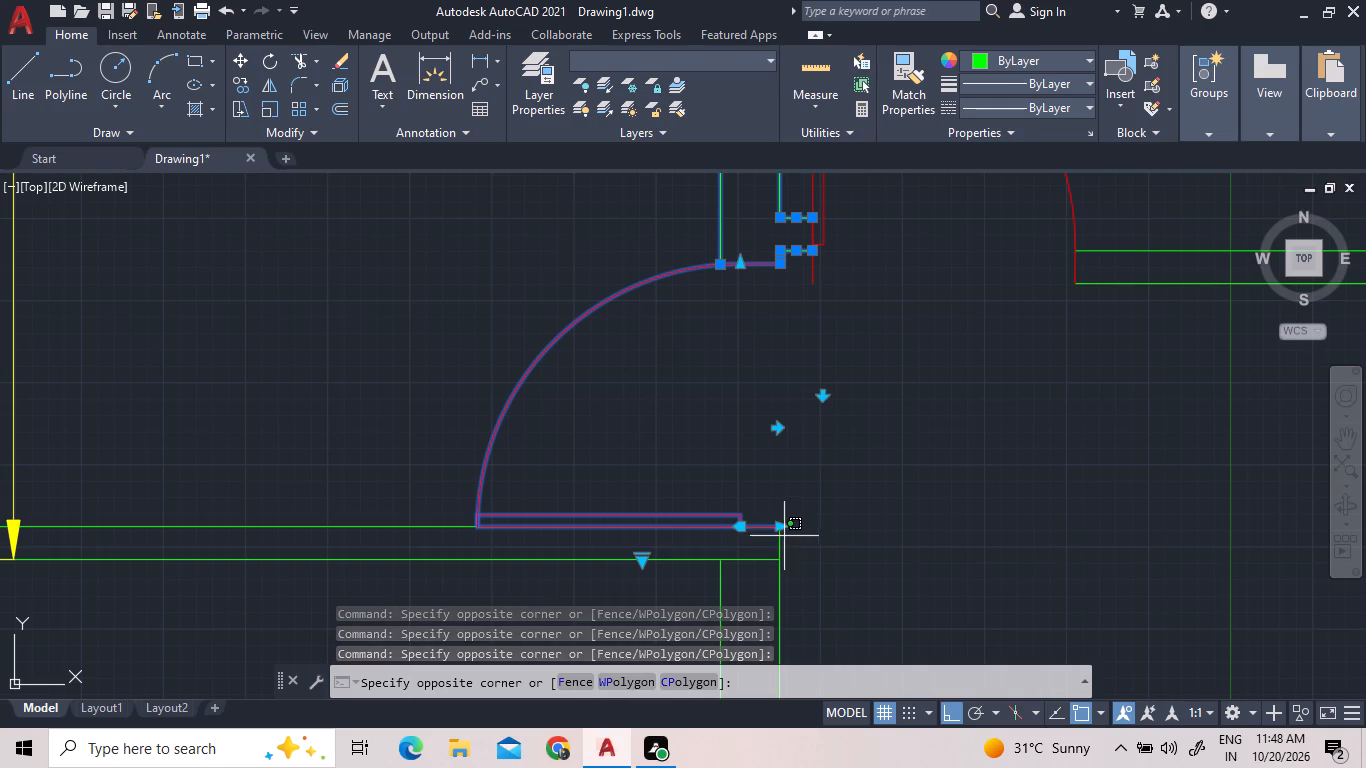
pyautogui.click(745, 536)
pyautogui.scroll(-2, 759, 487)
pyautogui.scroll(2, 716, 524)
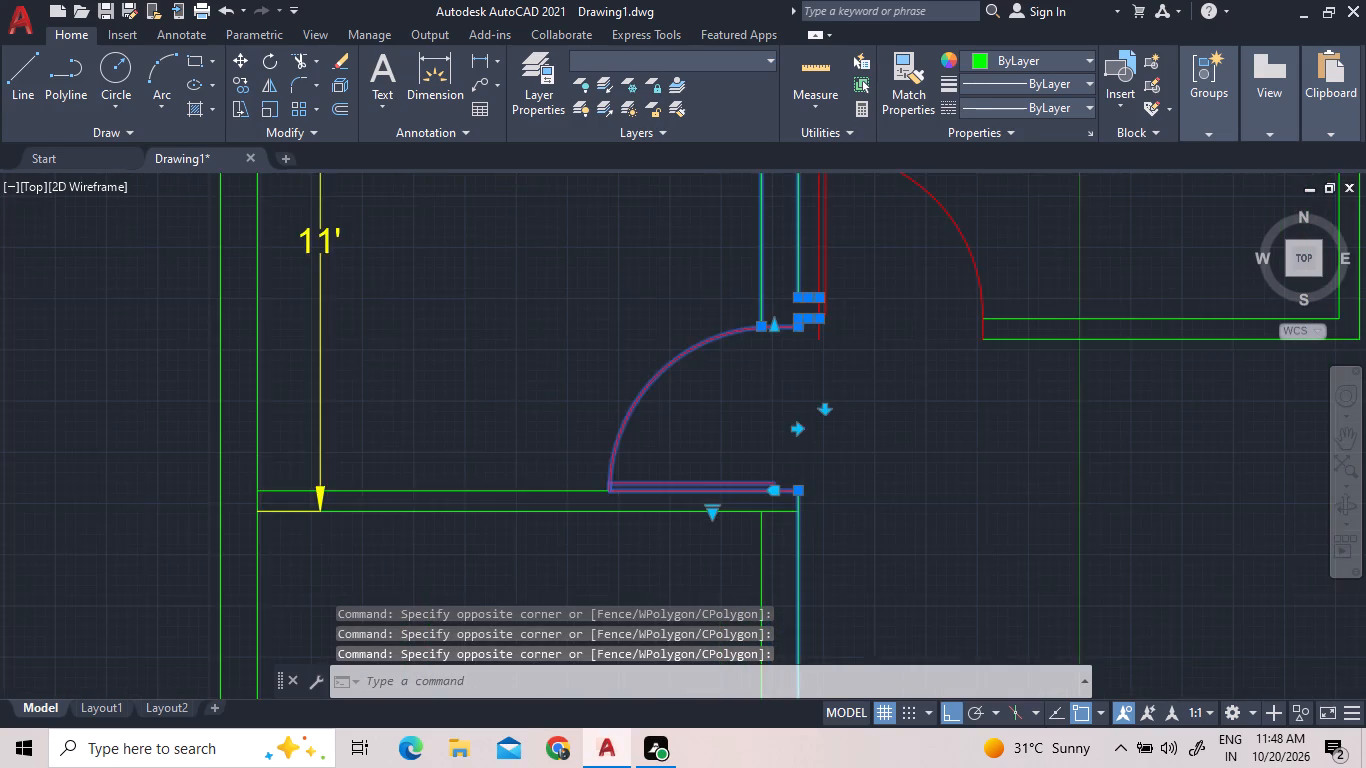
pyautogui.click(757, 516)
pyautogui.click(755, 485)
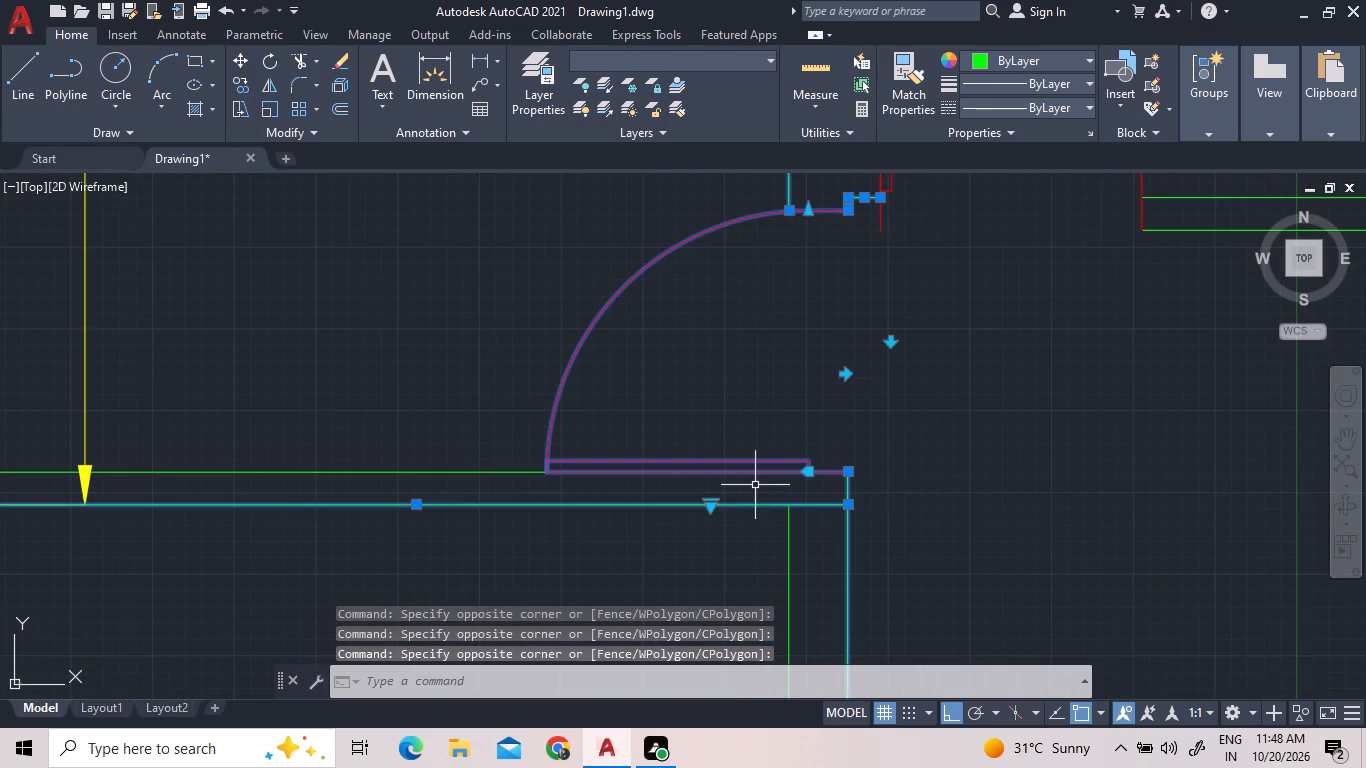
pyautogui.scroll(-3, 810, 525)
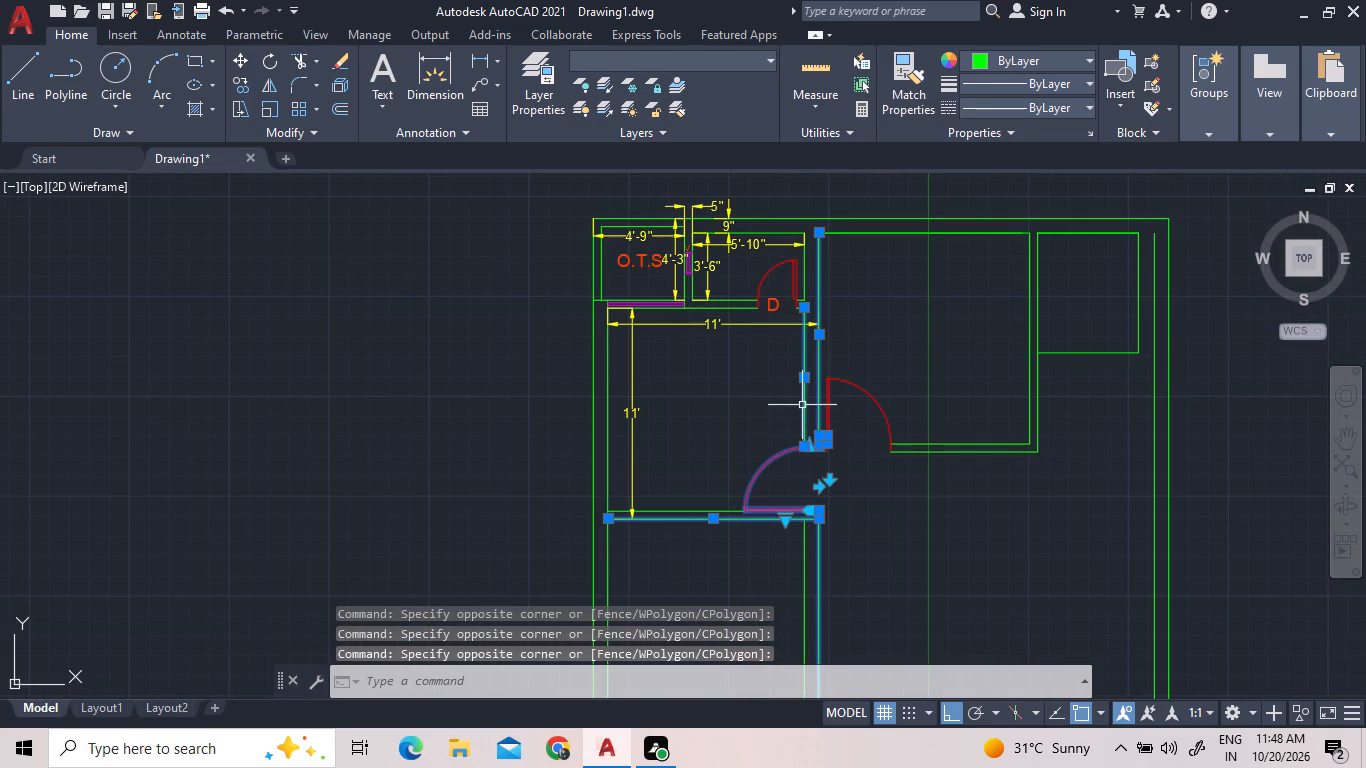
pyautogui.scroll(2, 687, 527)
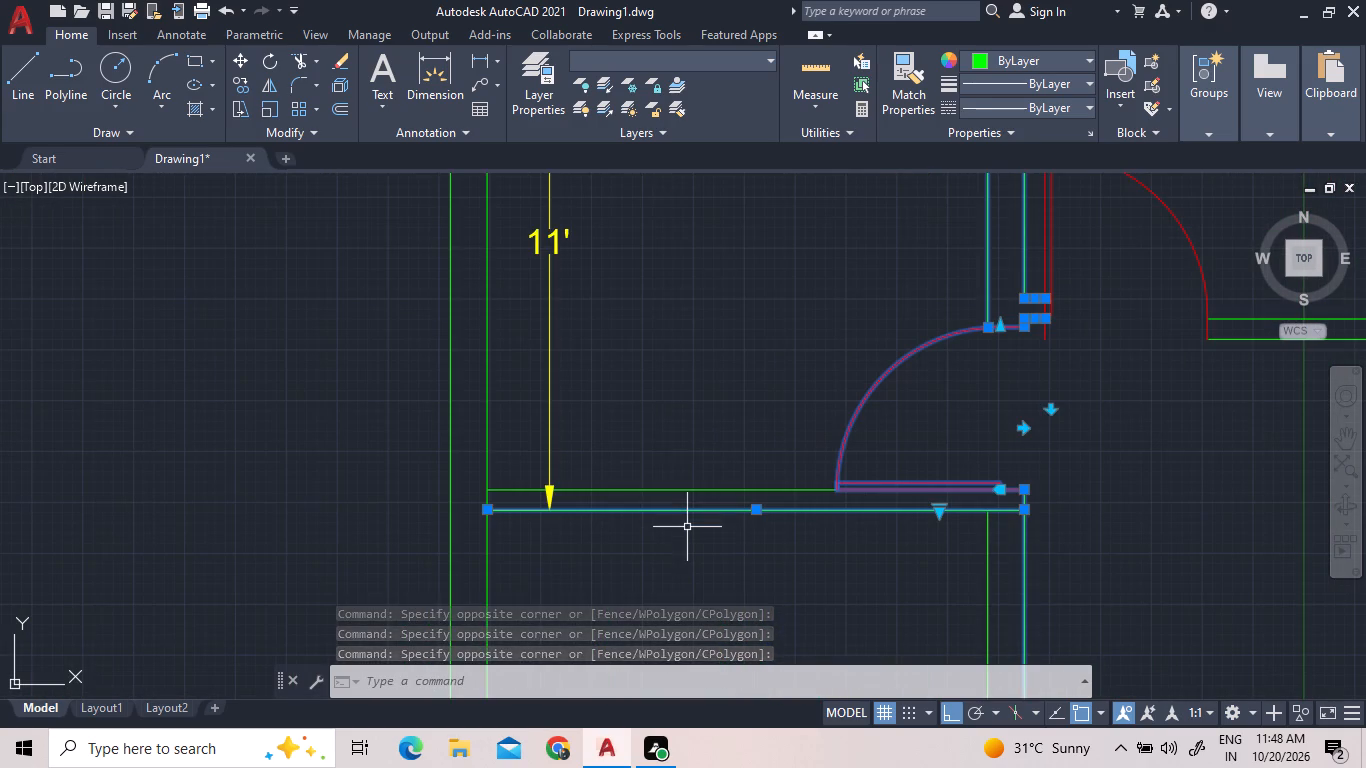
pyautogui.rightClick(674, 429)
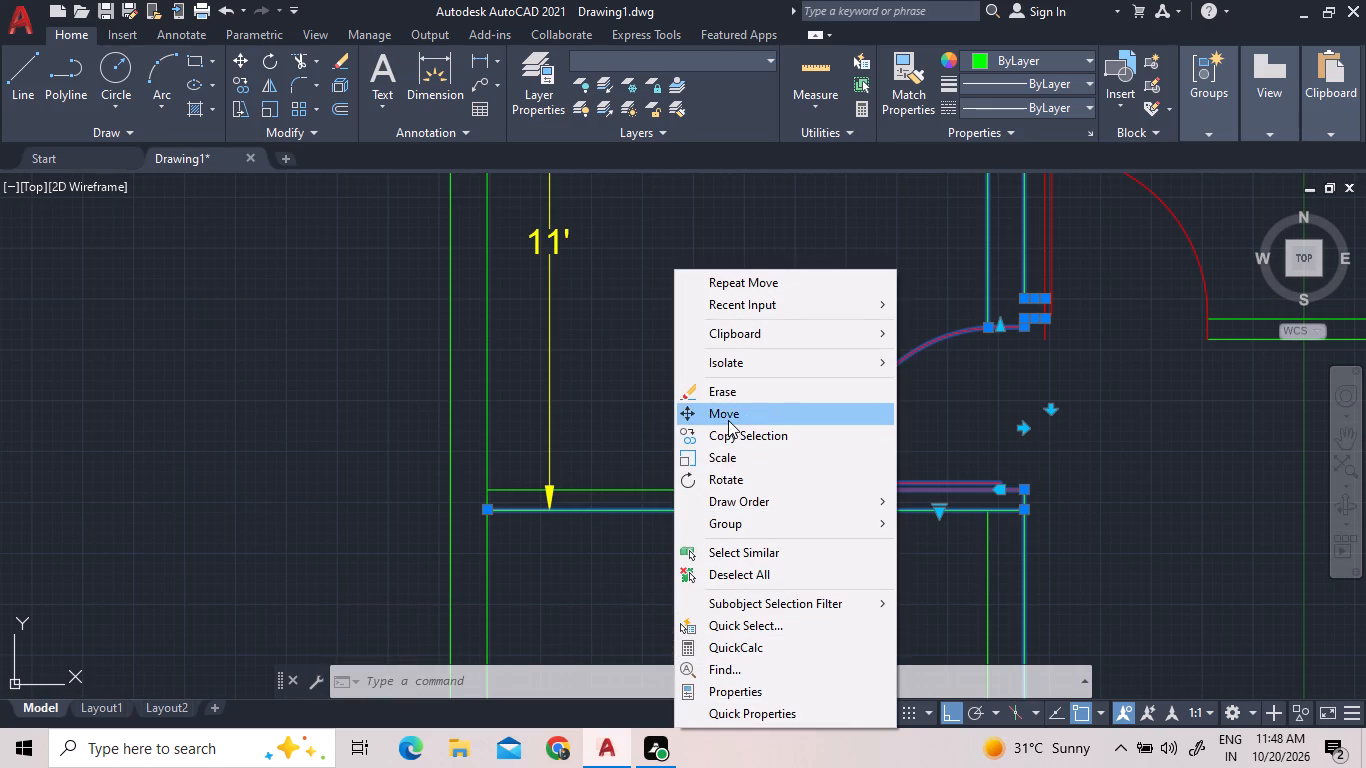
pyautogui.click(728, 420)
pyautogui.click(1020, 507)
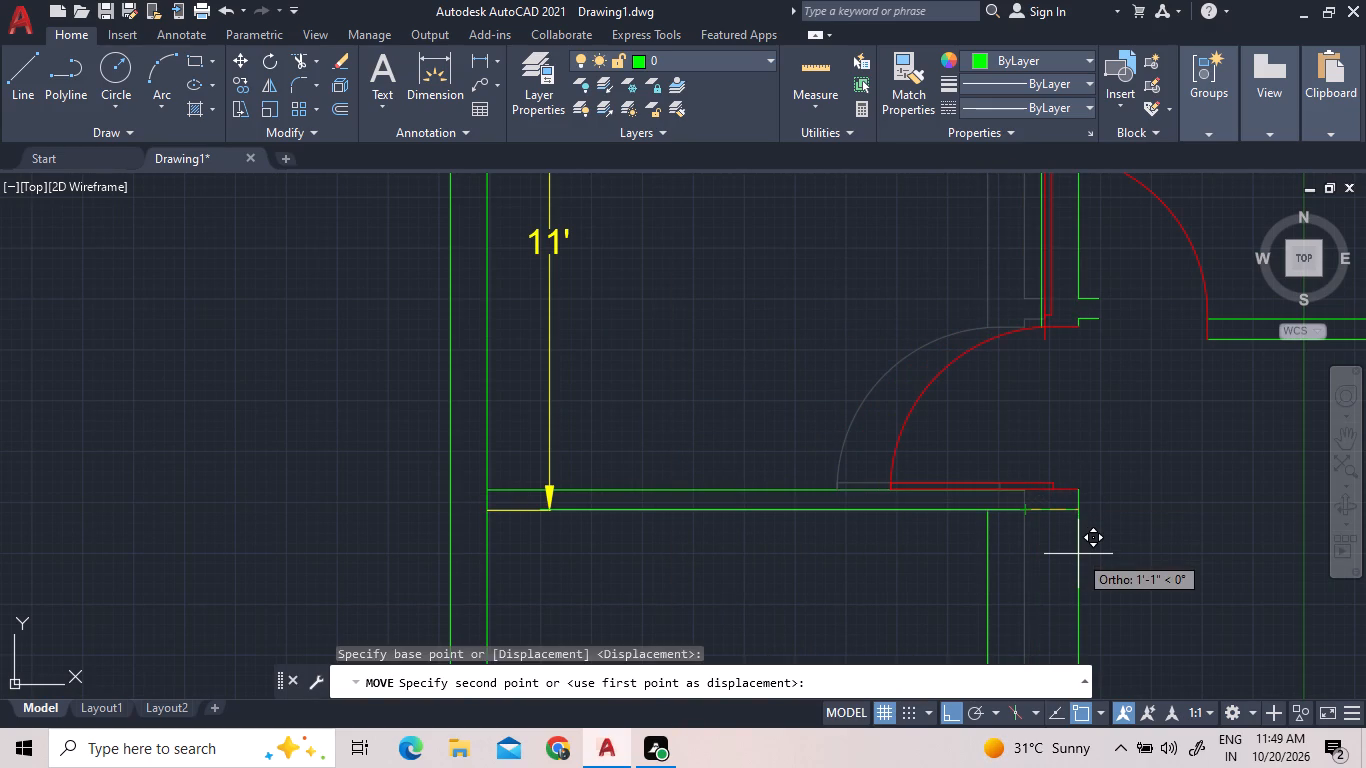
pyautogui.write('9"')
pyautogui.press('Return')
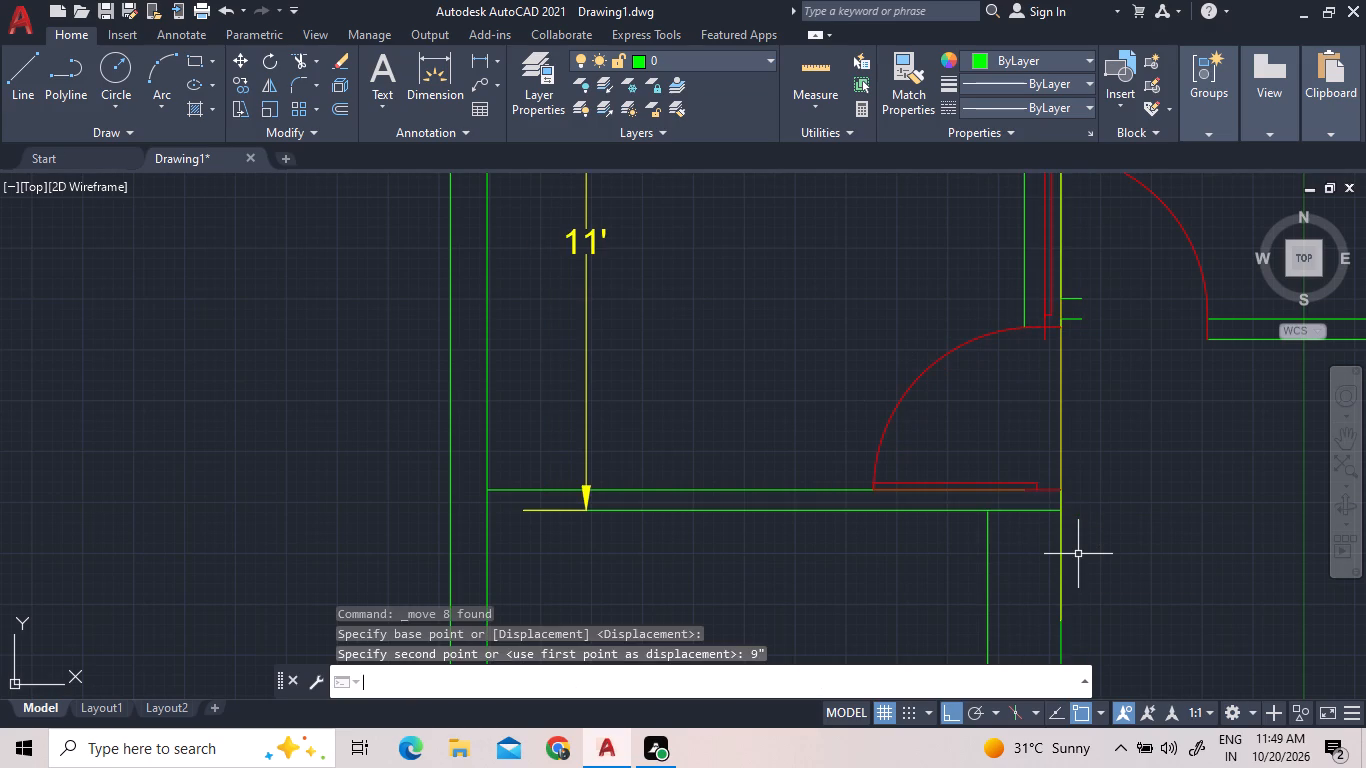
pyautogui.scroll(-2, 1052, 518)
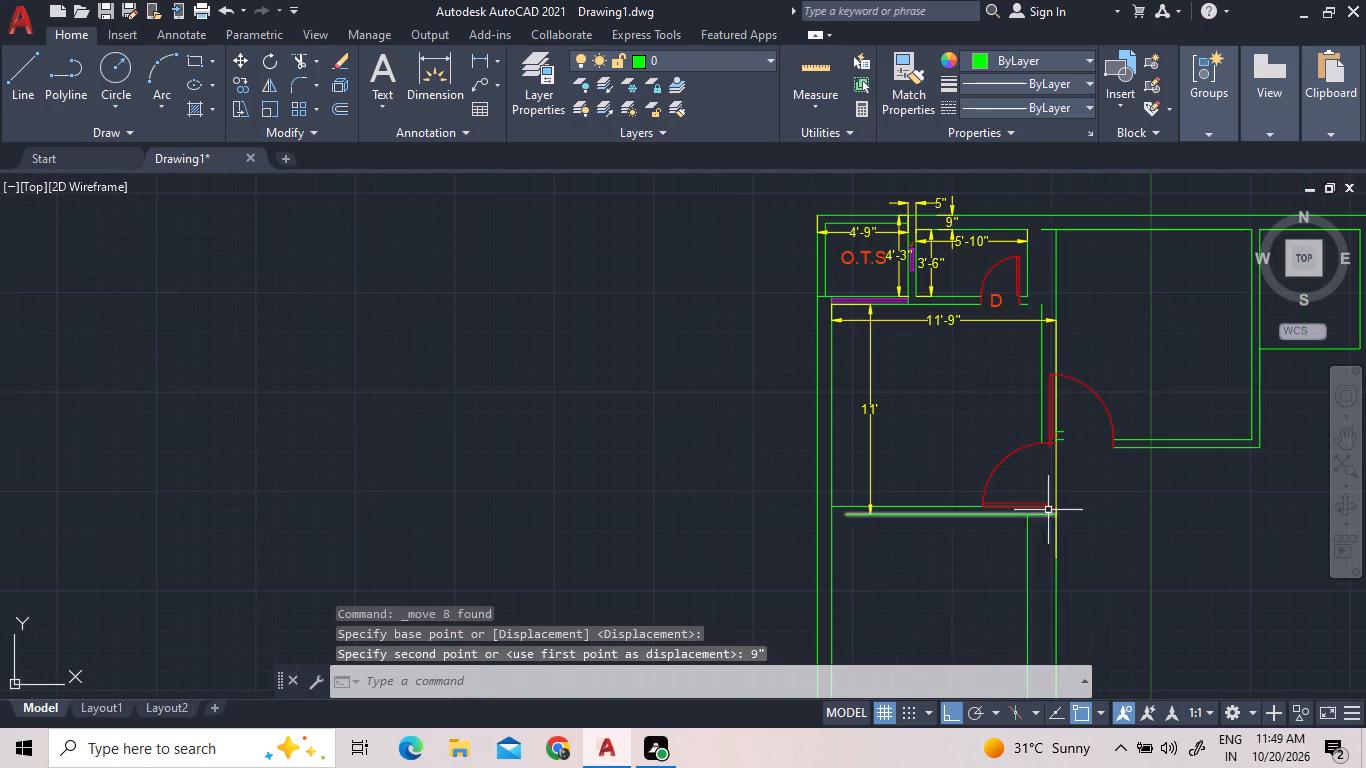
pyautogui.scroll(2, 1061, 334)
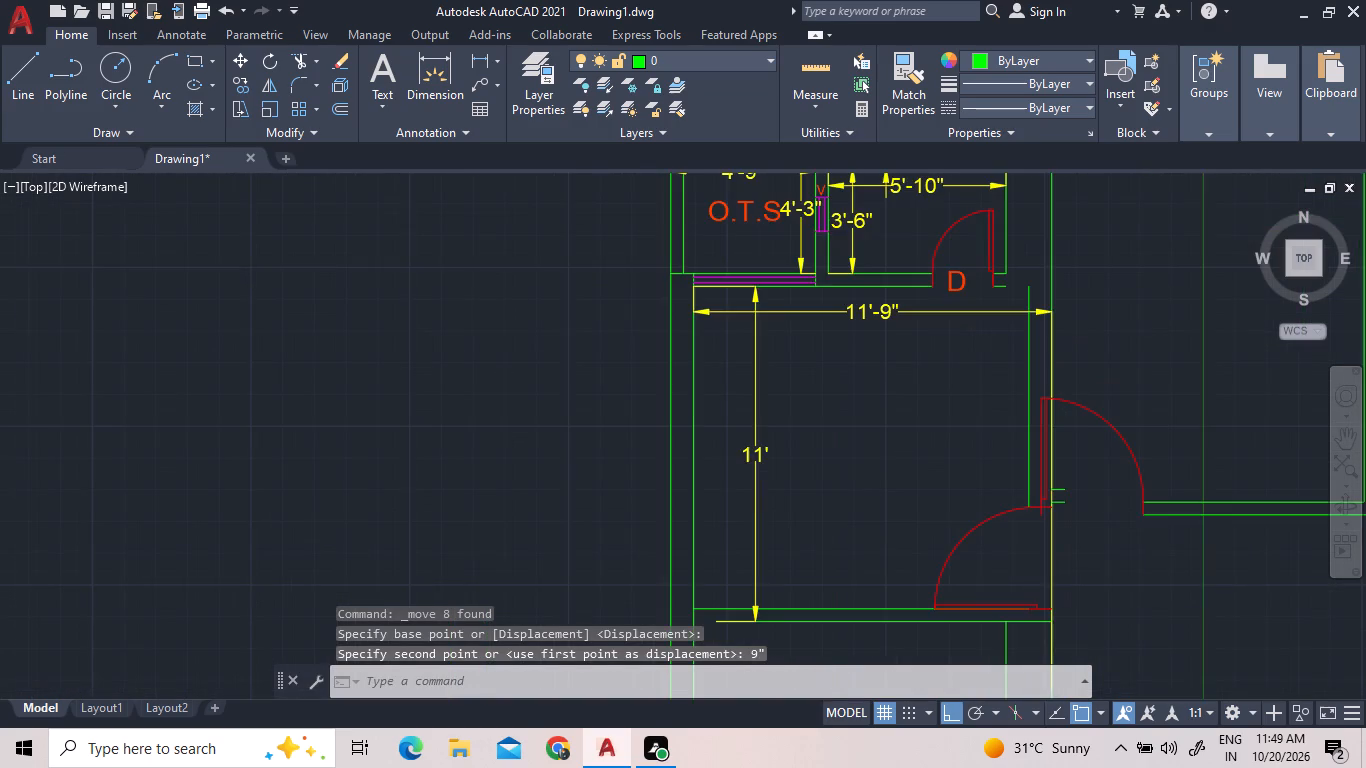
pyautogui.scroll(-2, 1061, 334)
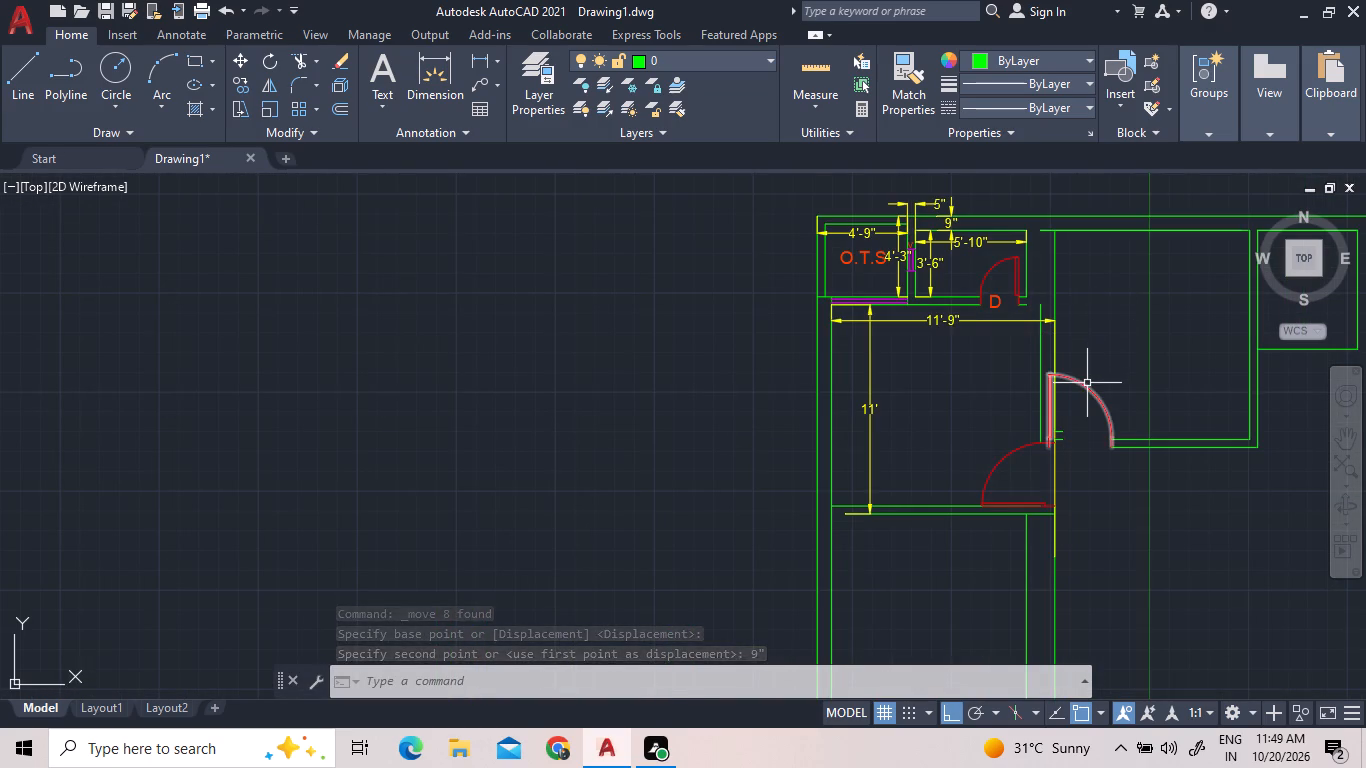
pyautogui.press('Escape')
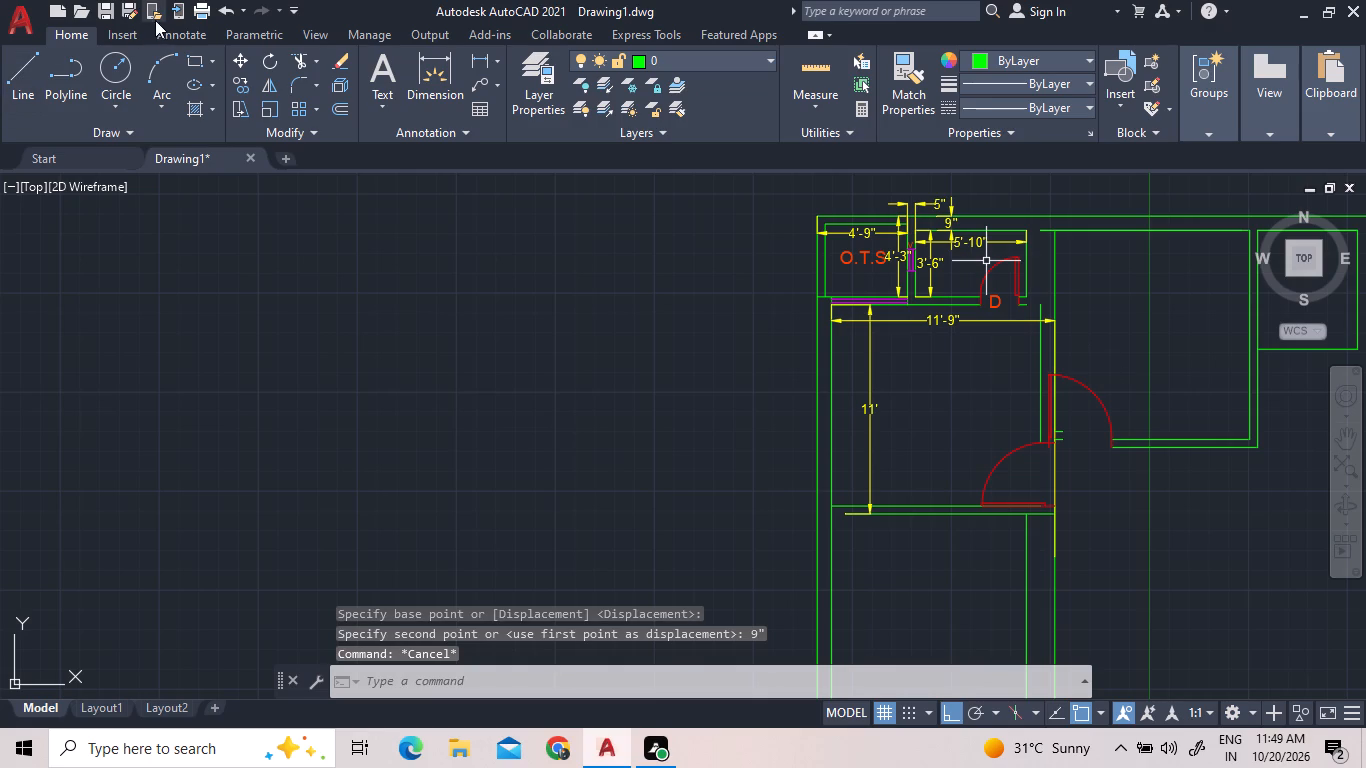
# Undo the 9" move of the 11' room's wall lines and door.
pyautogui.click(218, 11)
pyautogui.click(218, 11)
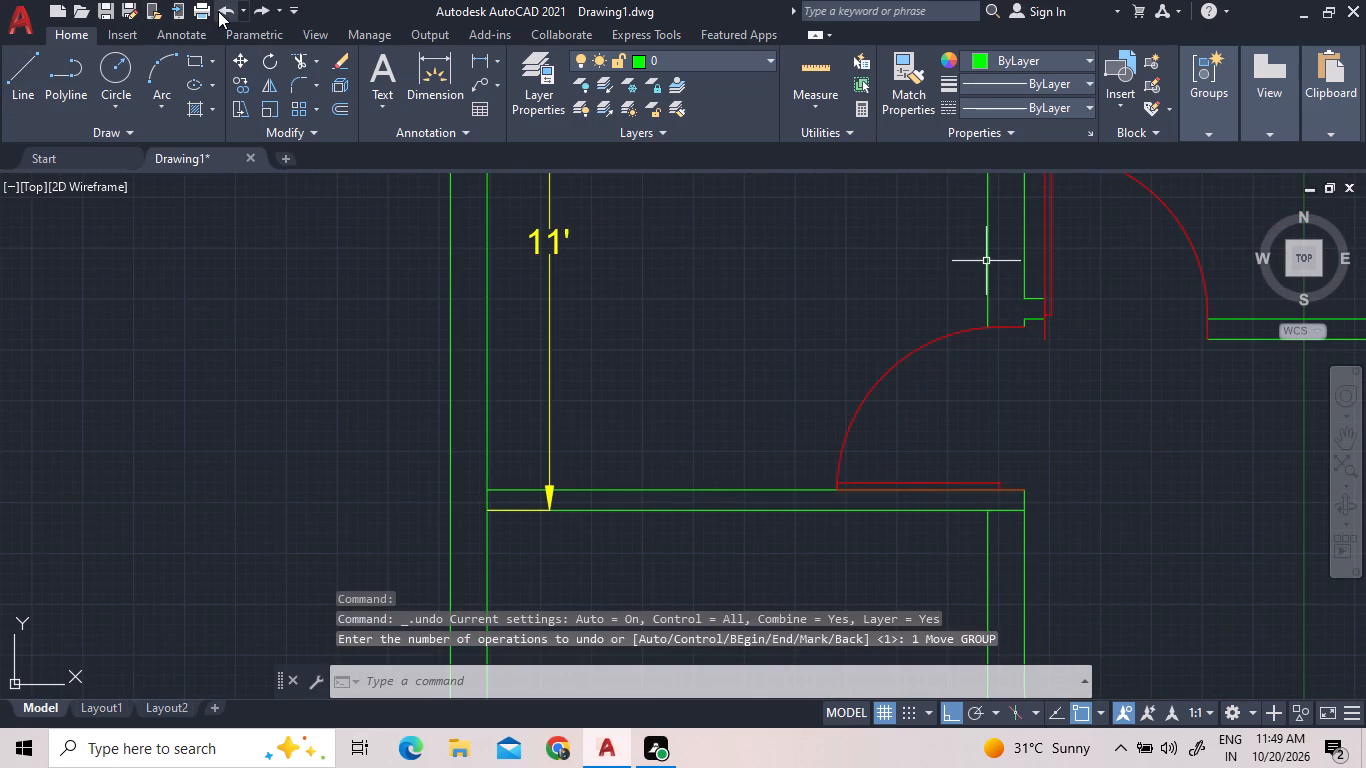
# Erase the inner lines of the 11' room's lower wall and right-hand wall.
pyautogui.scroll(-3, 573, 534)
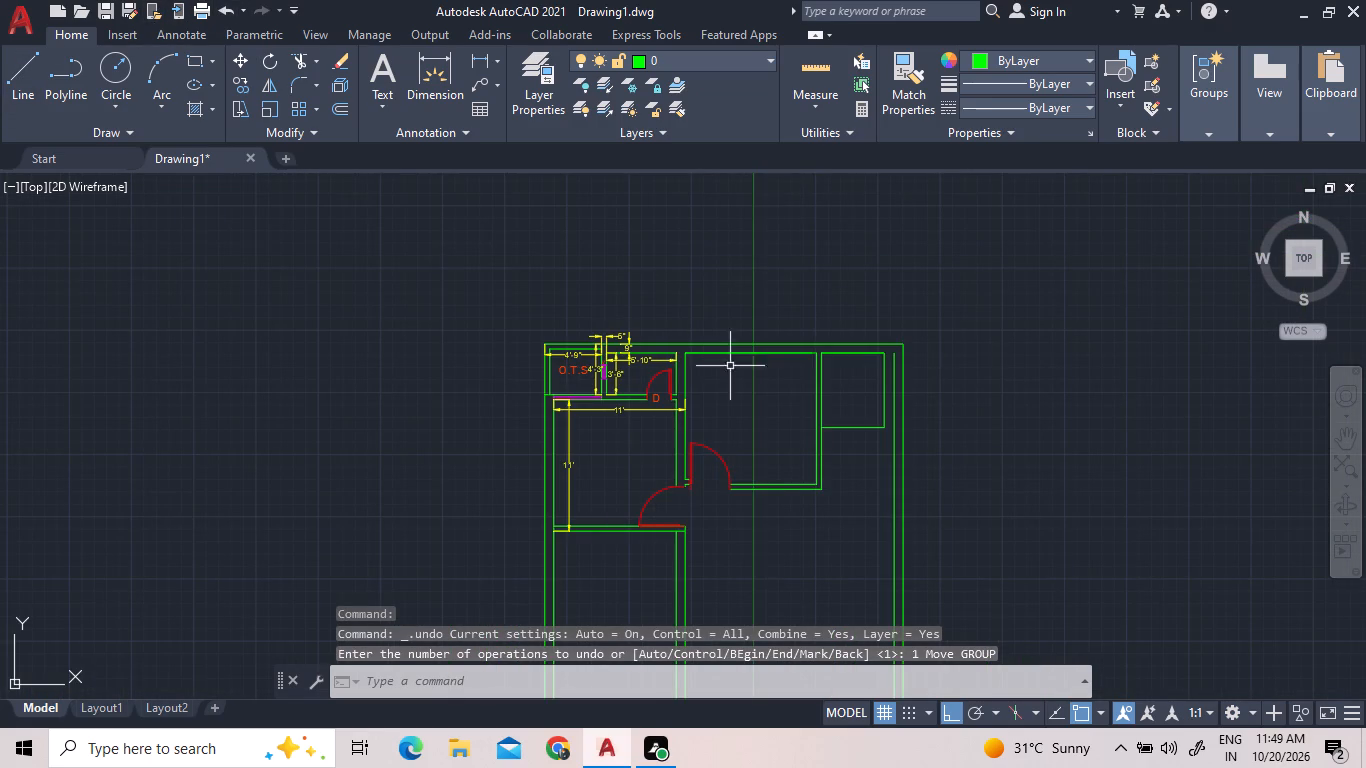
pyautogui.scroll(2, 636, 493)
pyautogui.scroll(-1, 633, 510)
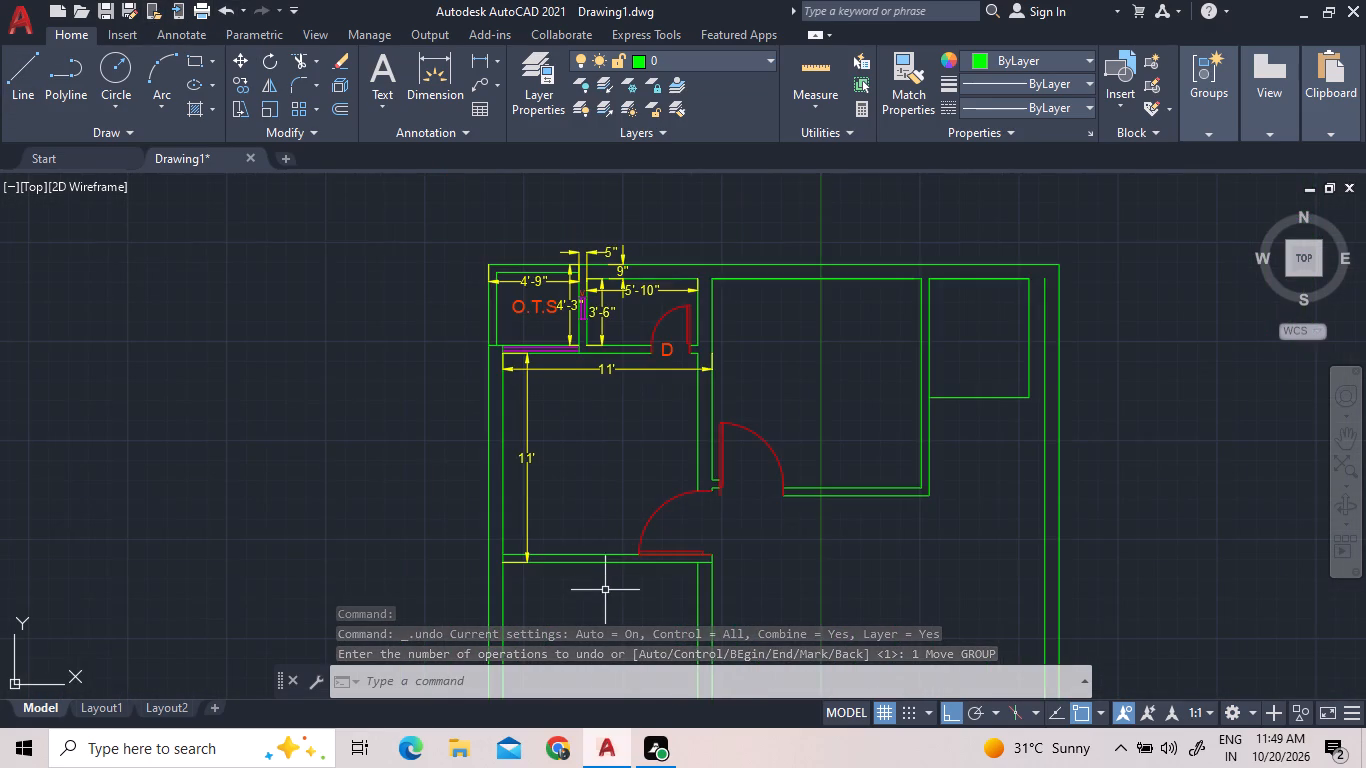
pyautogui.scroll(2, 605, 590)
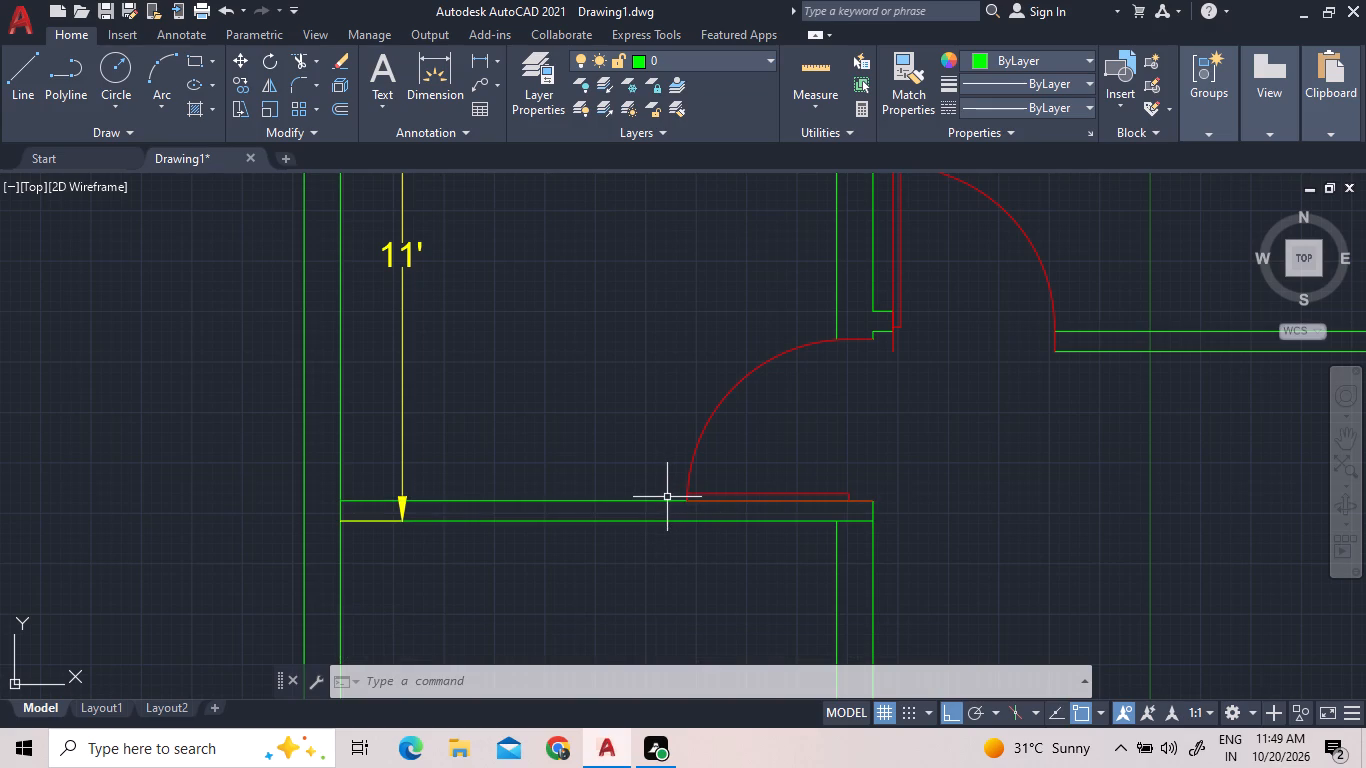
pyautogui.click(663, 500)
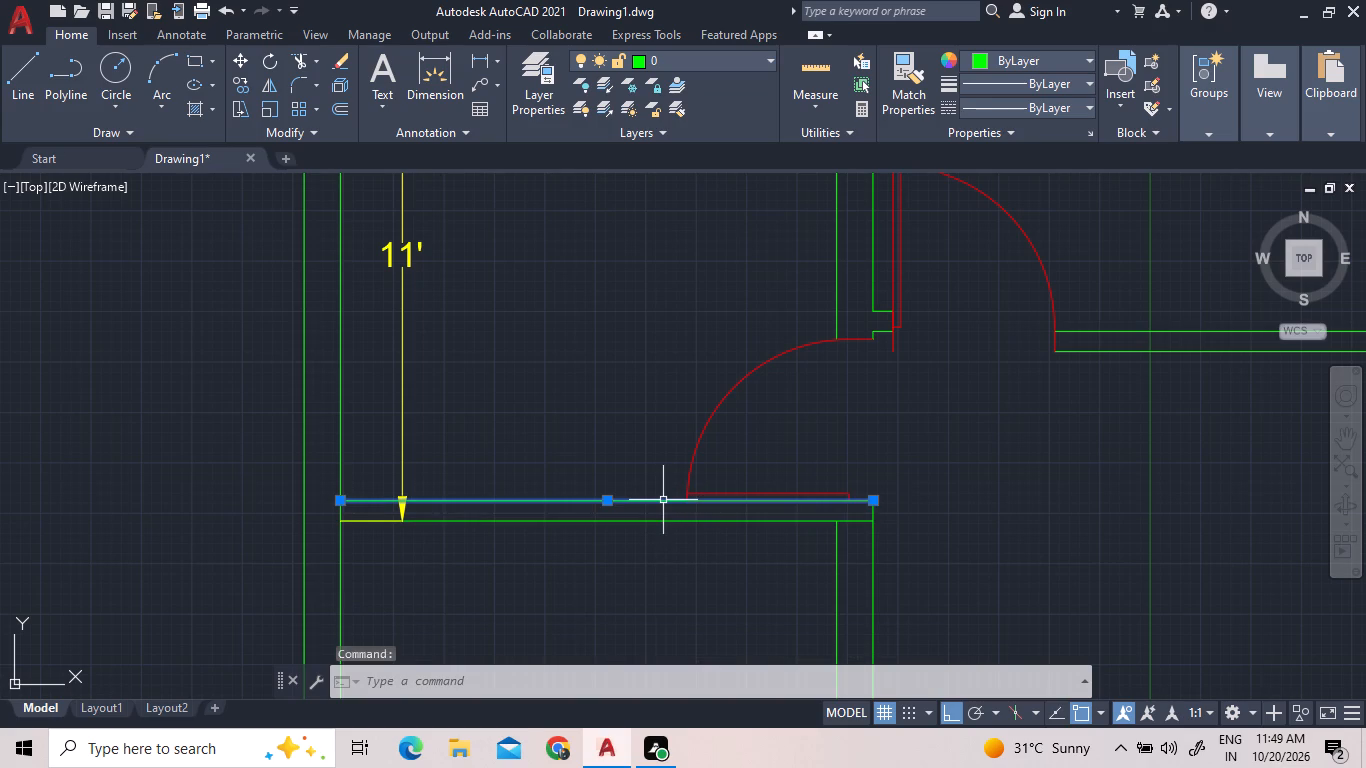
pyautogui.press('Delete')
pyautogui.scroll(-3, 799, 500)
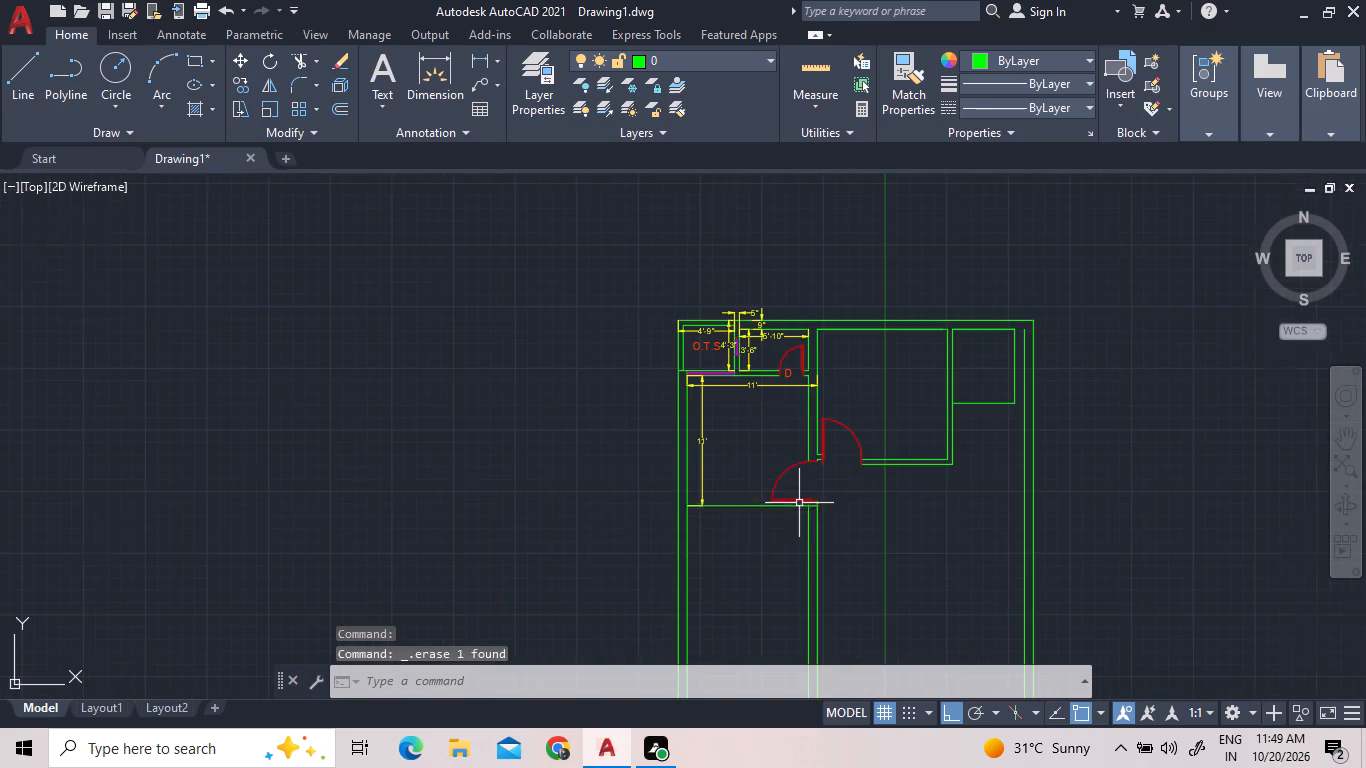
pyautogui.scroll(3, 798, 386)
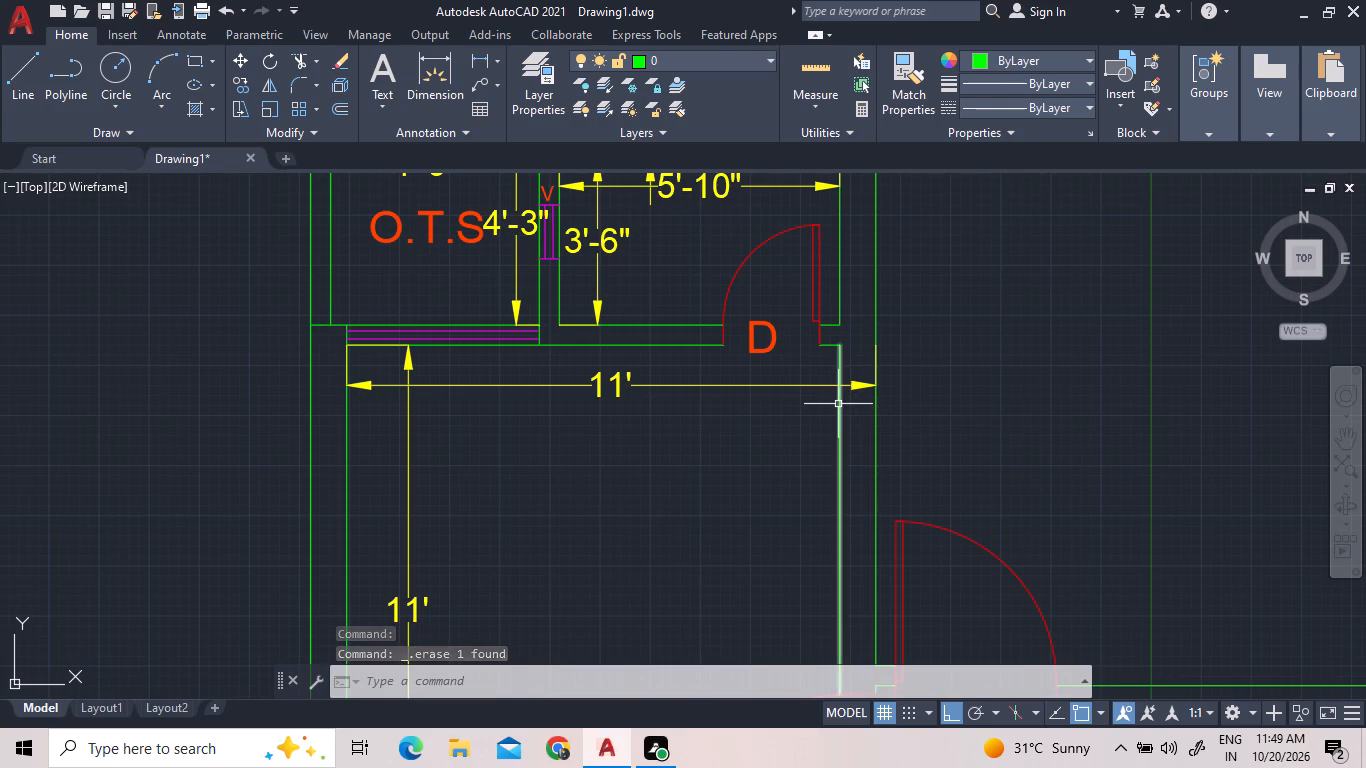
pyautogui.click(838, 404)
pyautogui.press('Delete')
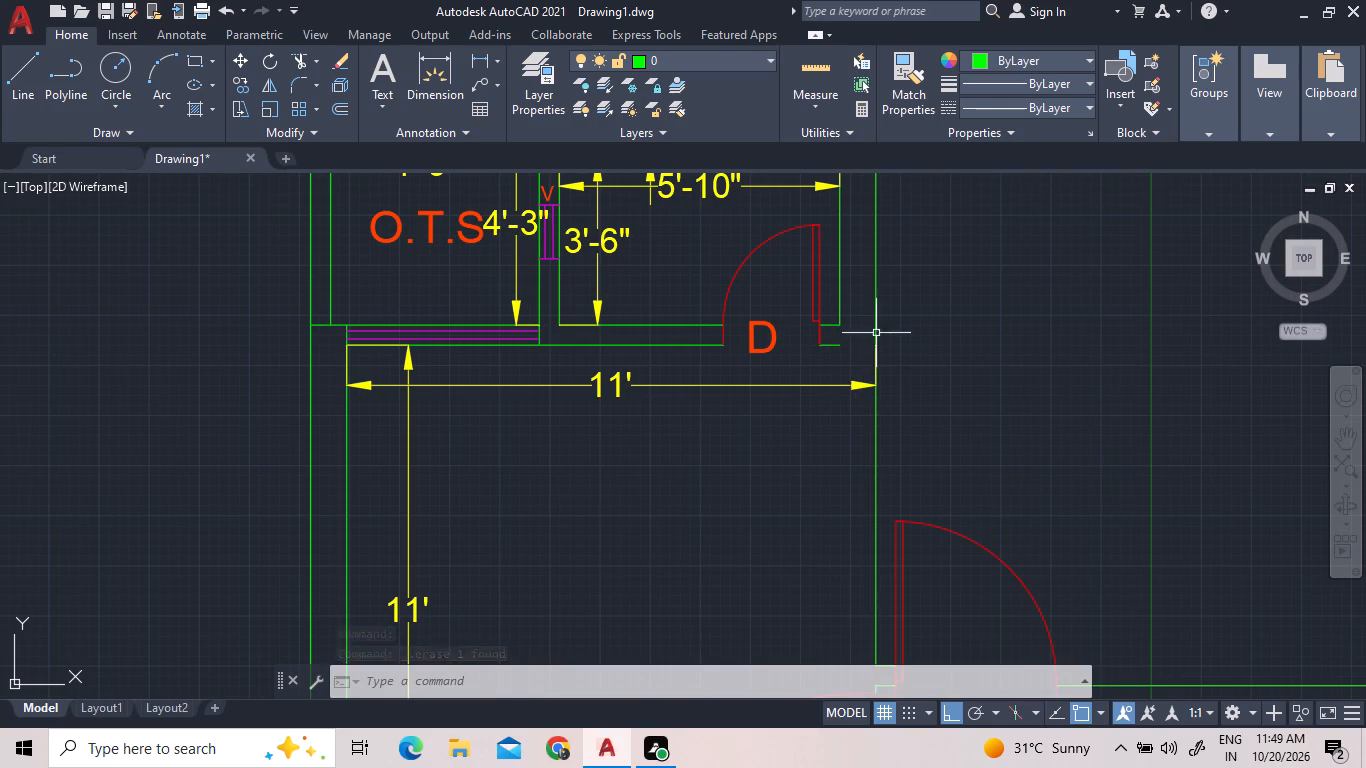
# Offset the 11' room's remaining right-hand wall line 5" to the right.
pyautogui.click(874, 292)
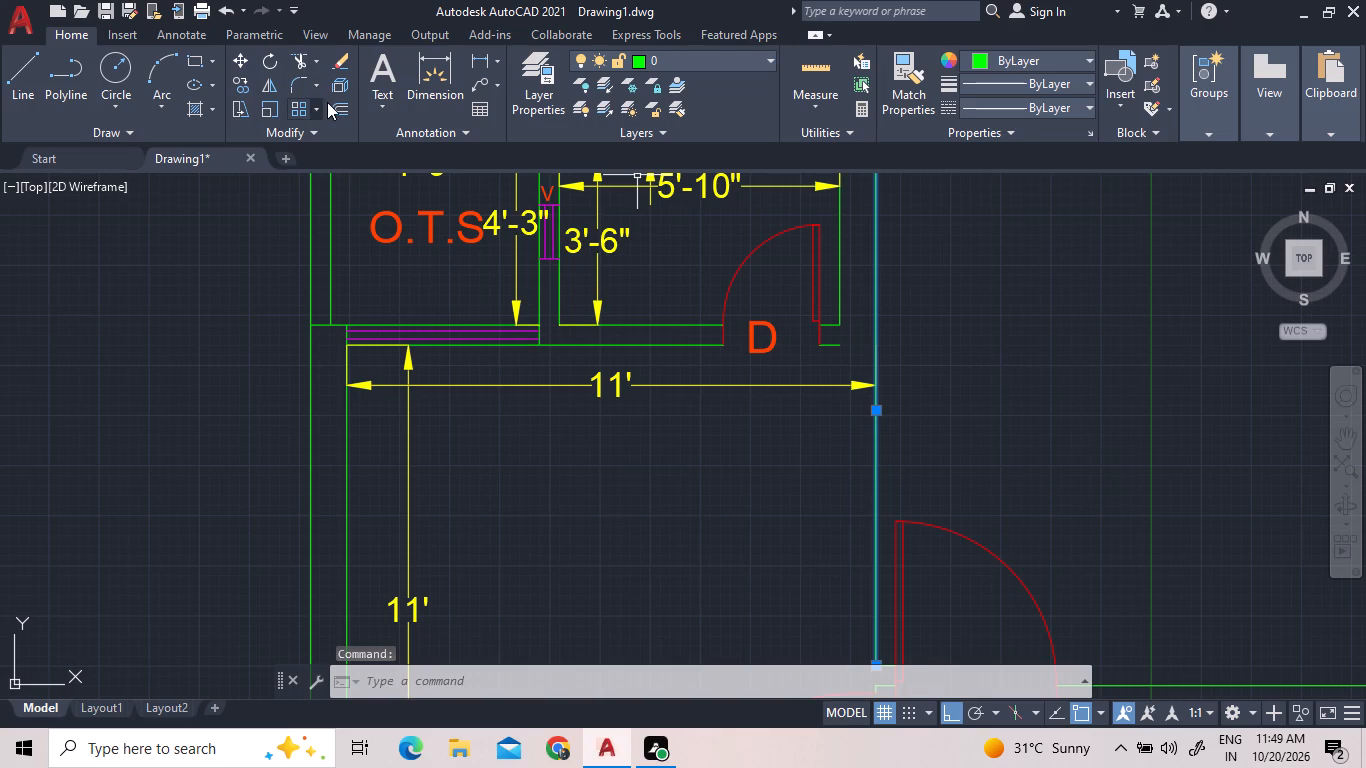
pyautogui.click(332, 104)
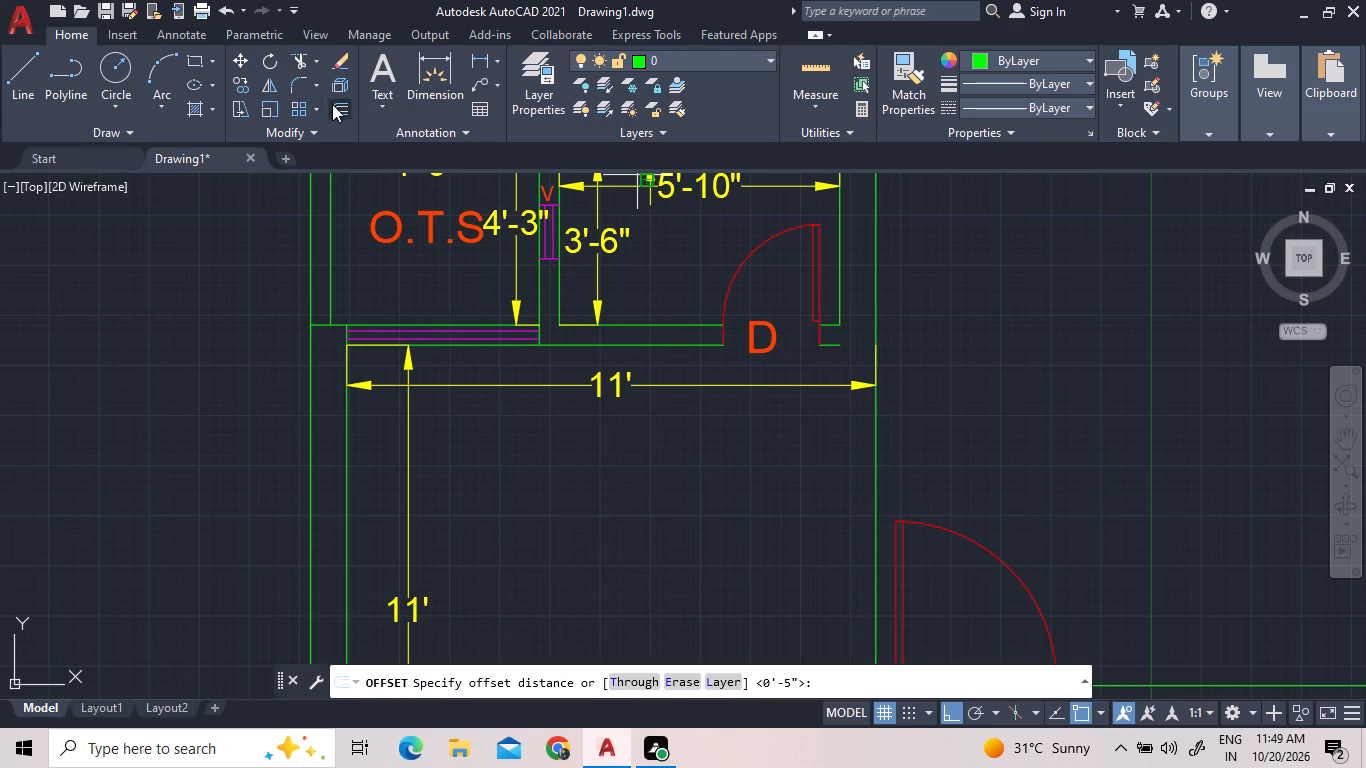
pyautogui.press('Return')
pyautogui.click(918, 342)
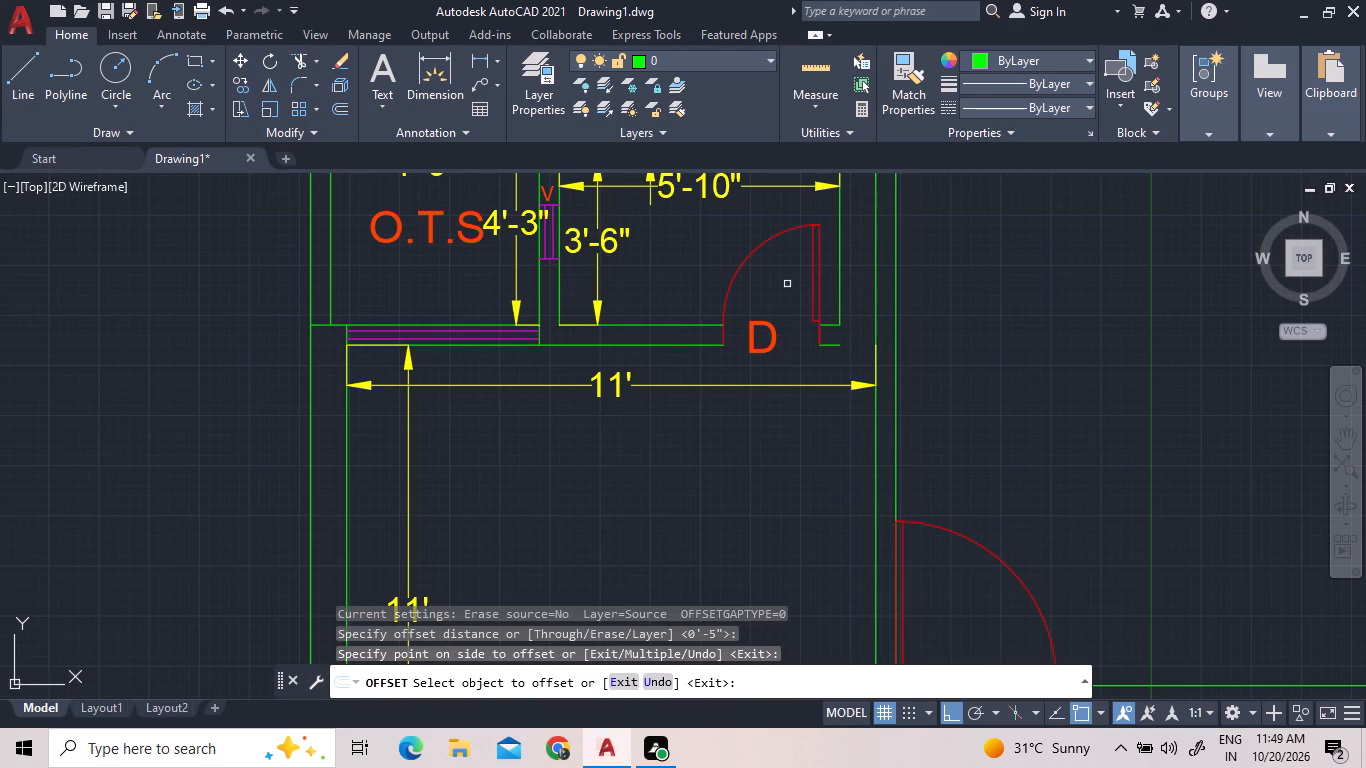
pyautogui.press('Escape')
# Move the O.T.S. and adjoining small room's walls, openings, labels and dimensions right until their lower wall meets the 11' room's right-hand wall.
pyautogui.click(850, 356)
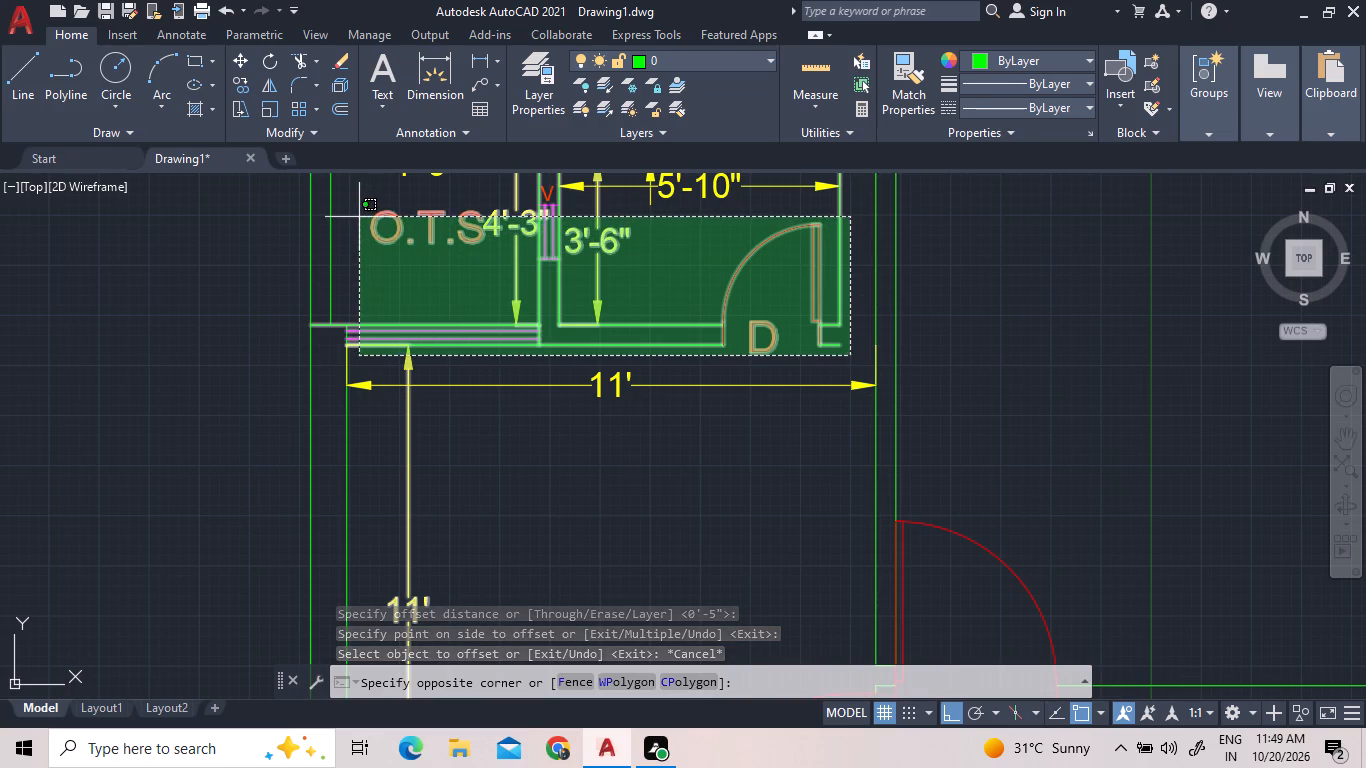
pyautogui.scroll(-2, 356, 225)
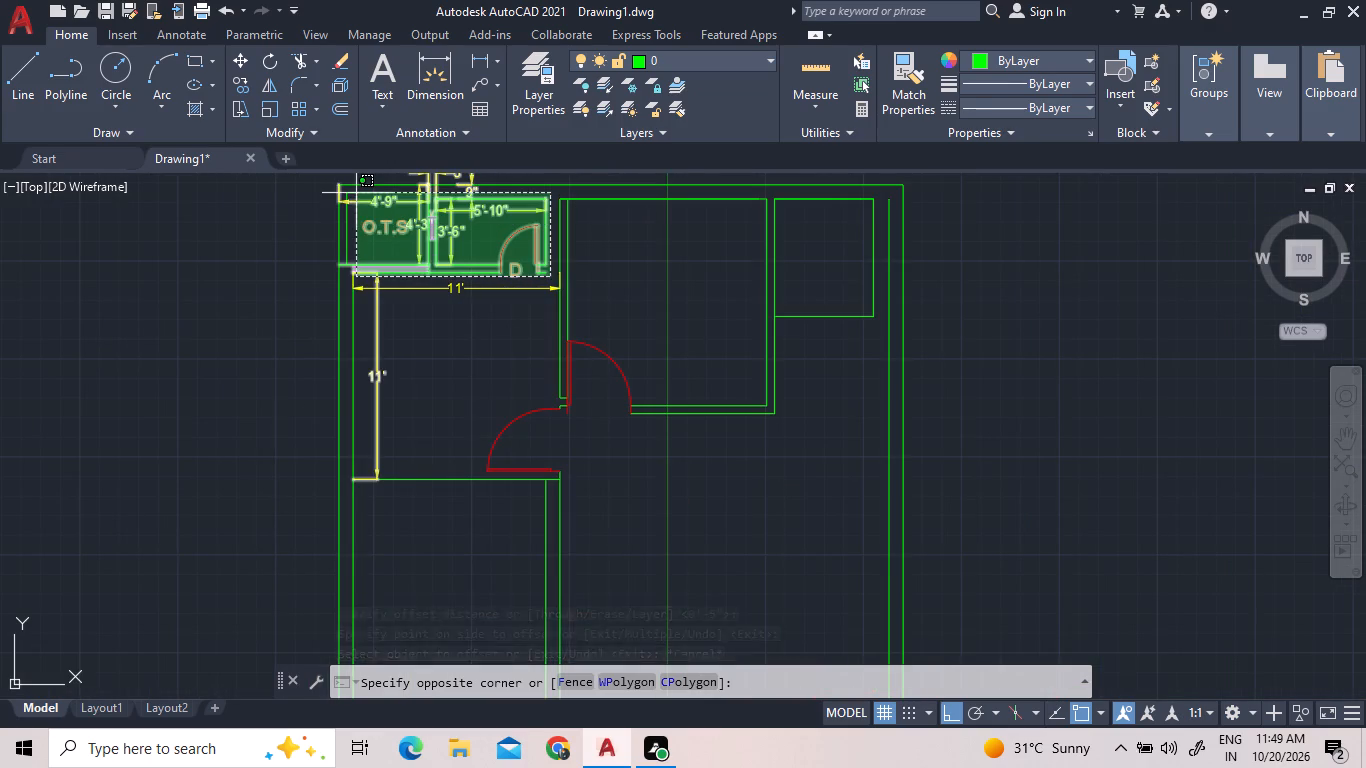
pyautogui.scroll(1, 358, 190)
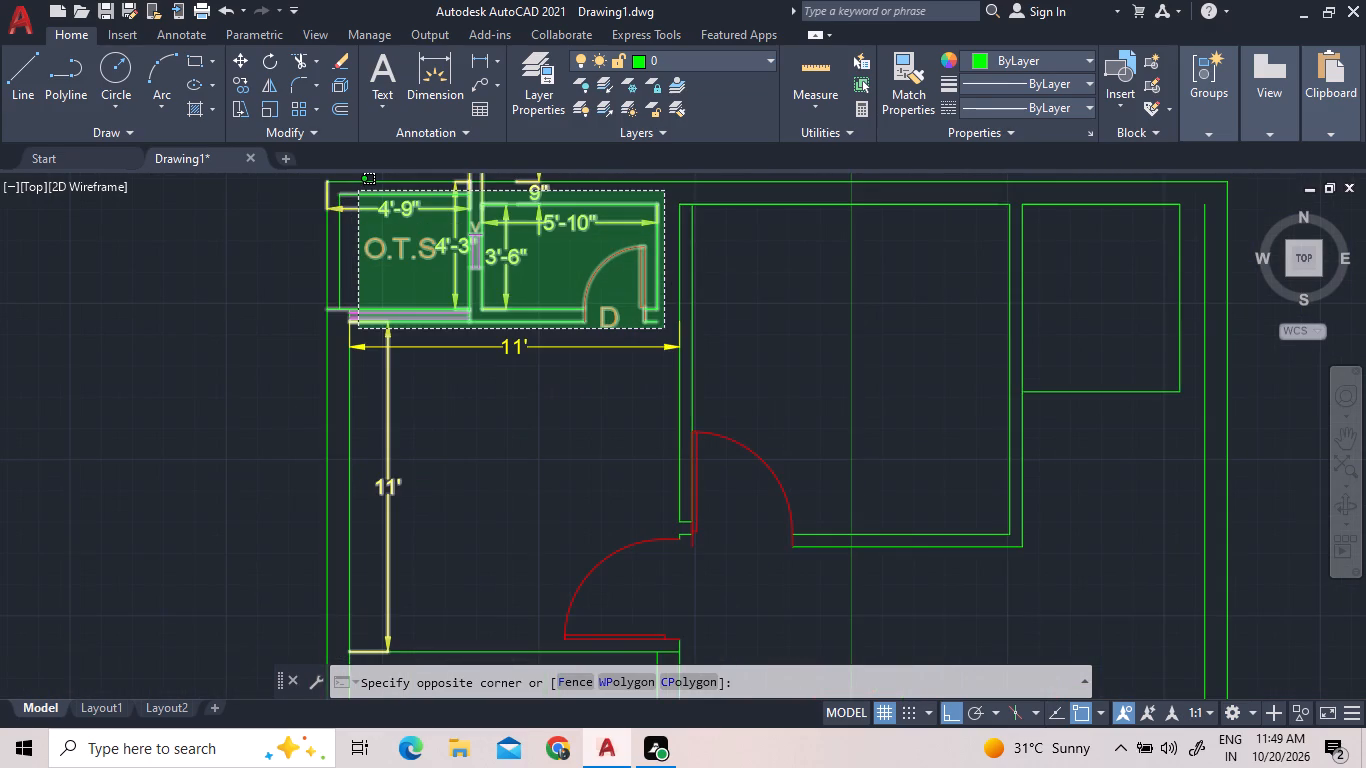
pyautogui.click(358, 190)
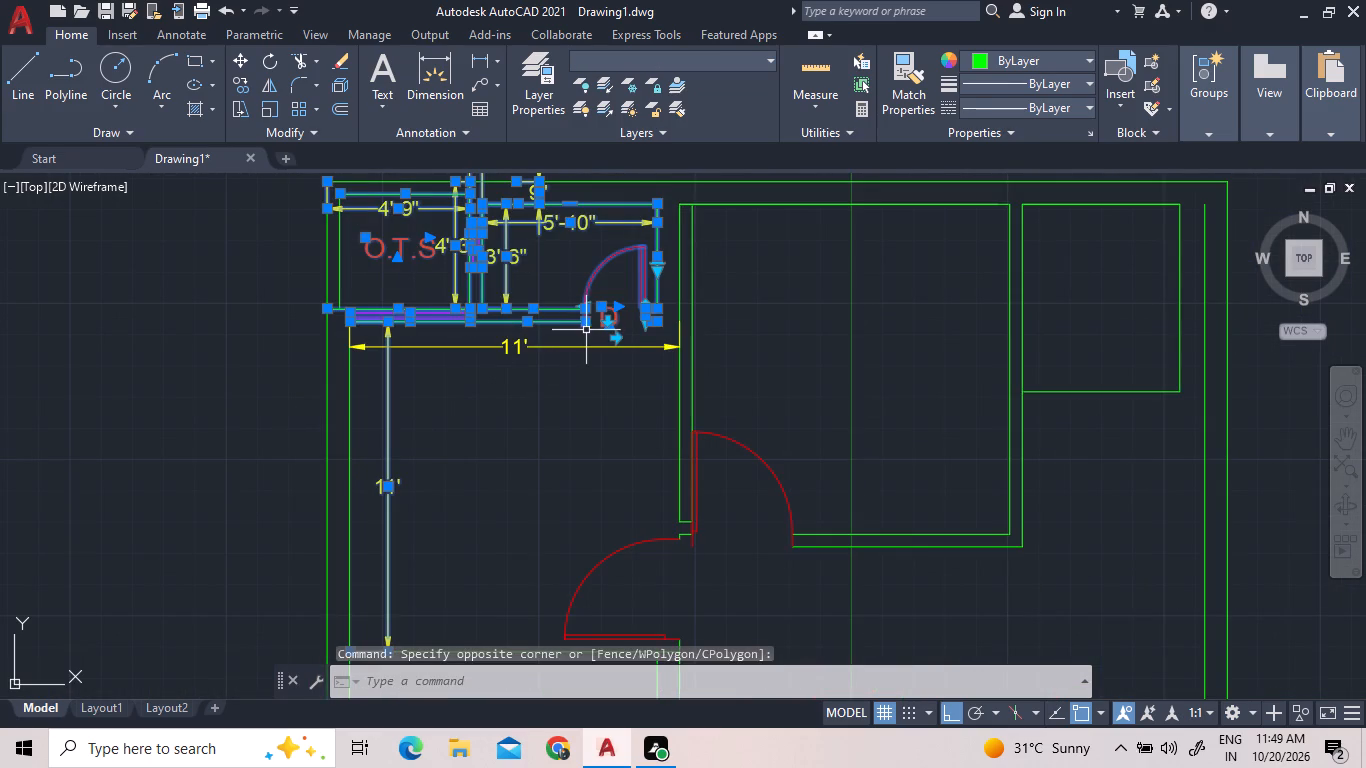
pyautogui.scroll(2, 644, 331)
pyautogui.rightClick(691, 344)
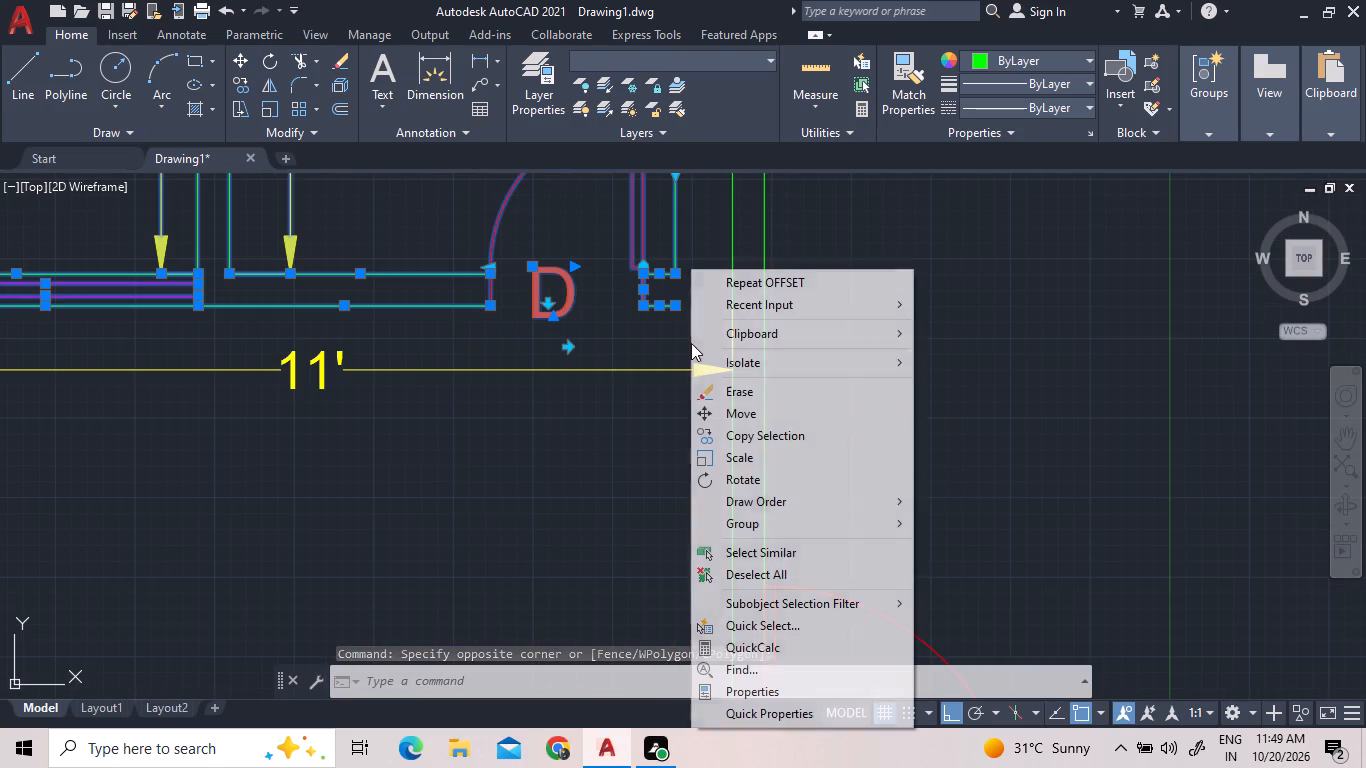
pyautogui.click(722, 412)
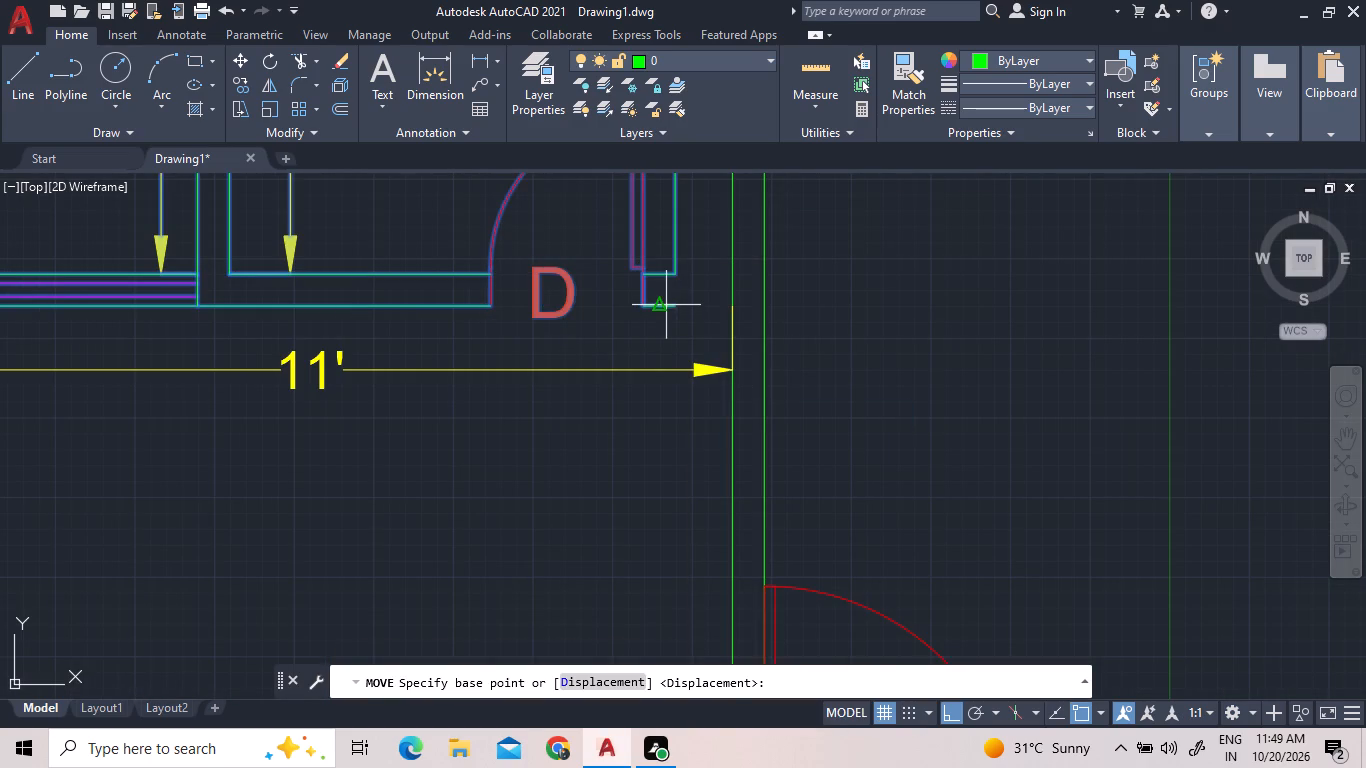
pyautogui.click(678, 305)
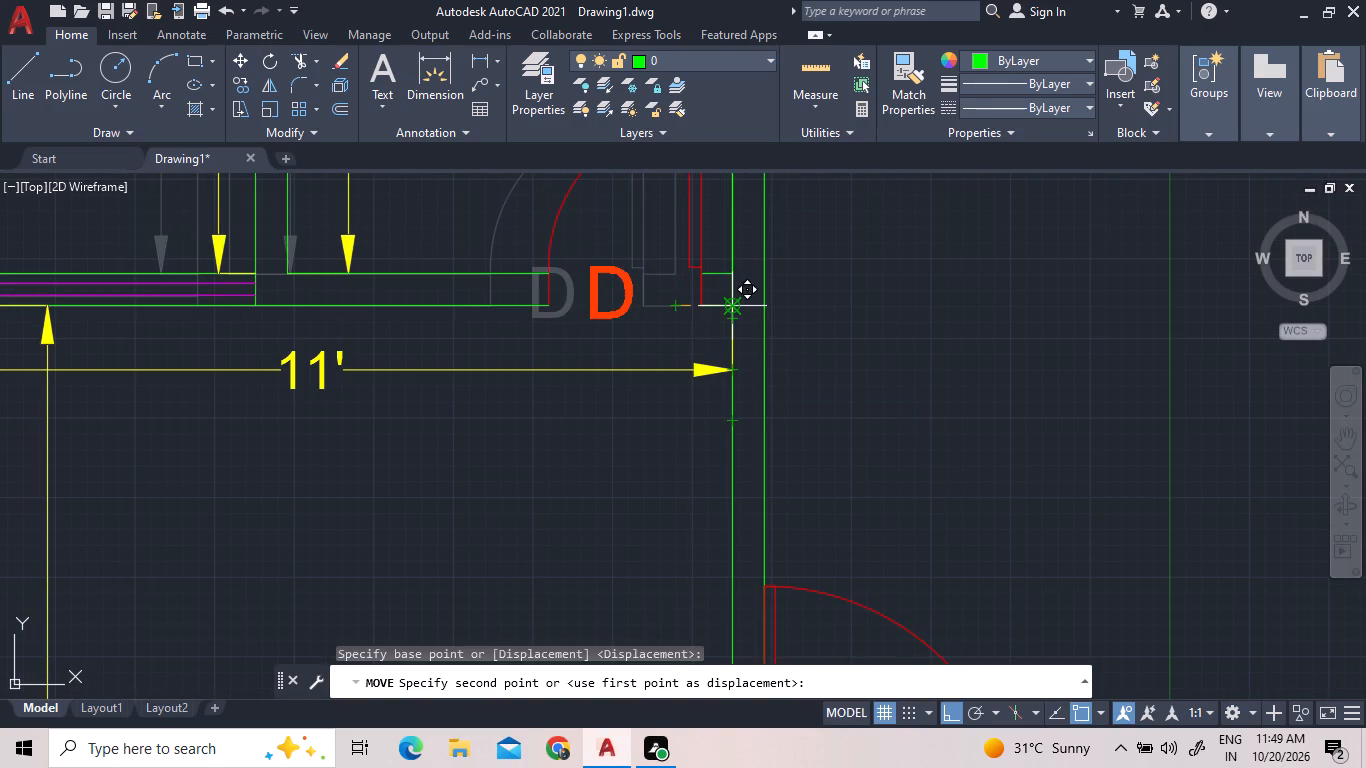
pyautogui.click(729, 308)
pyautogui.scroll(-2, 767, 408)
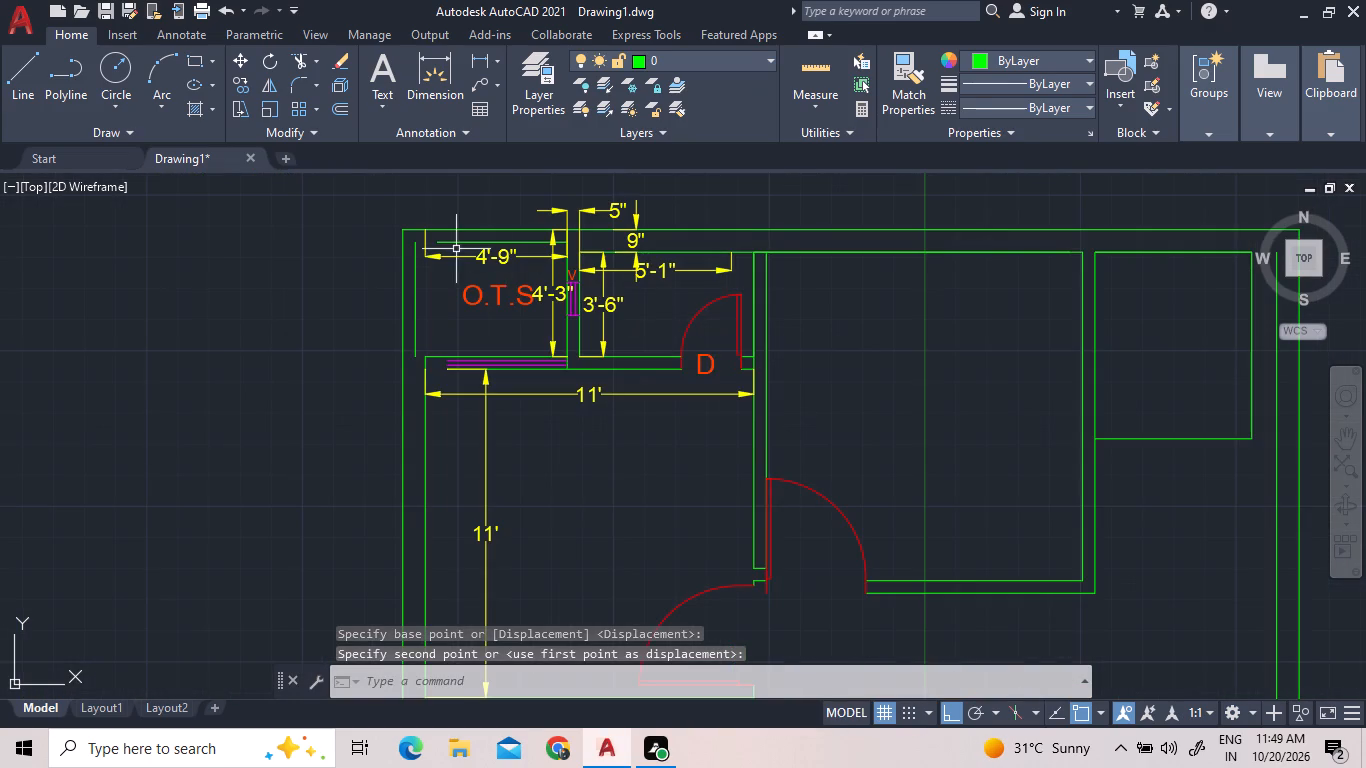
# Extend the O.T.S. upper and lower inner wall lines to its left-hand inner wall line.
pyautogui.scroll(2, 456, 248)
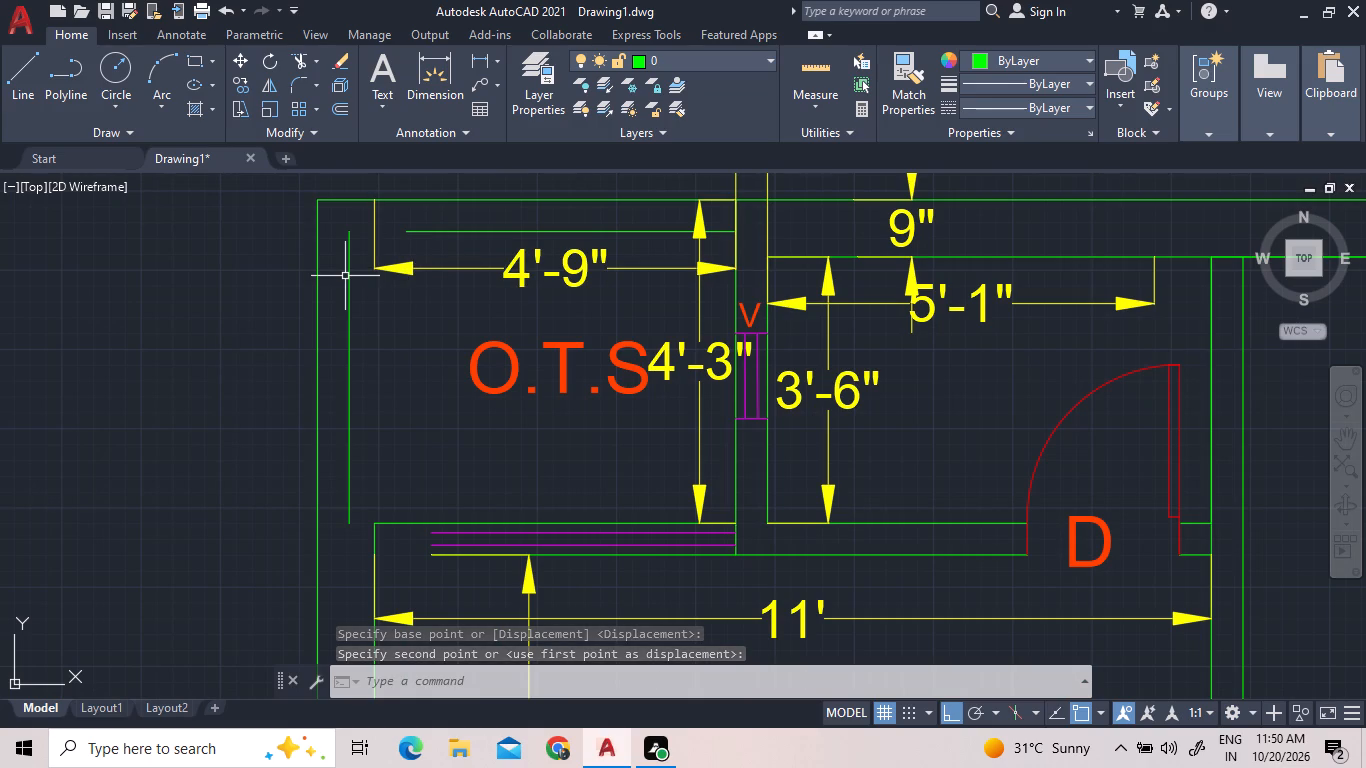
pyautogui.write('EX')
pyautogui.press('space')
pyautogui.press('space')
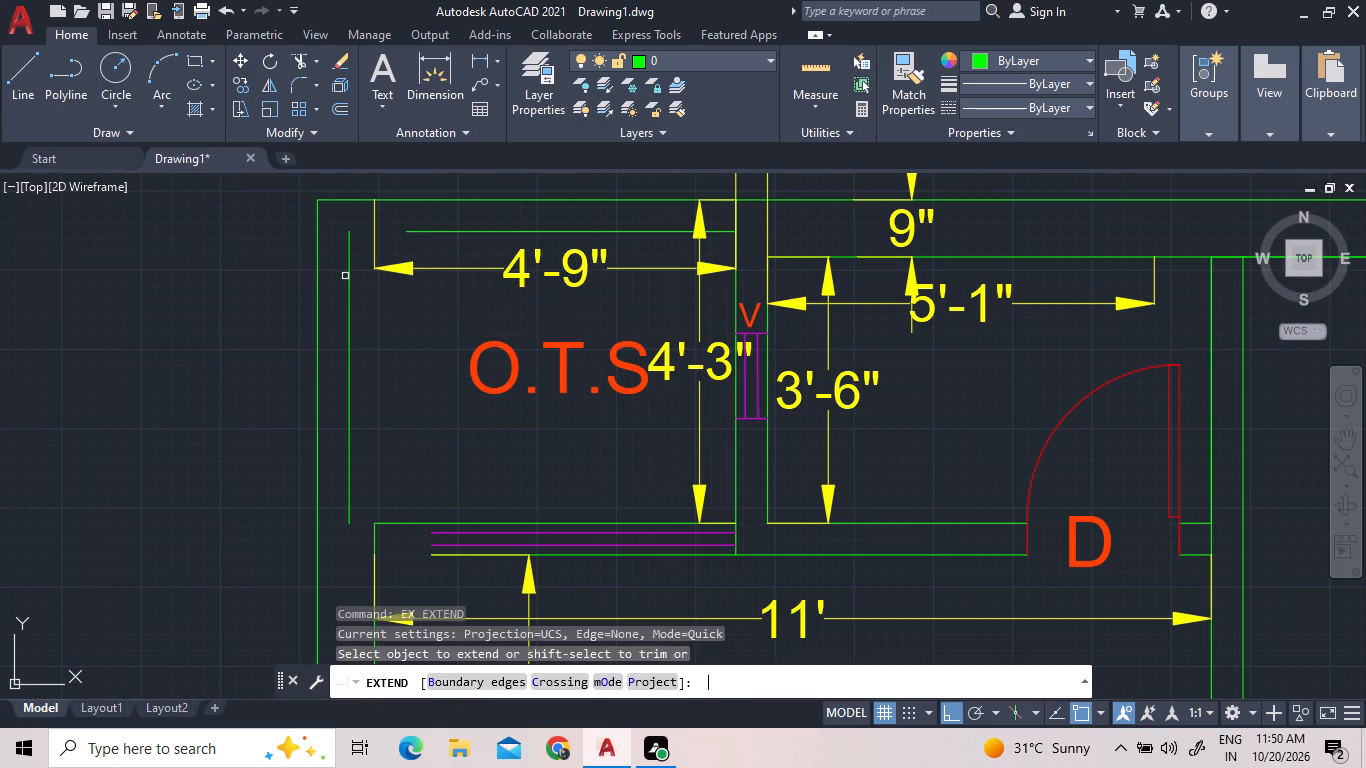
pyautogui.click(443, 231)
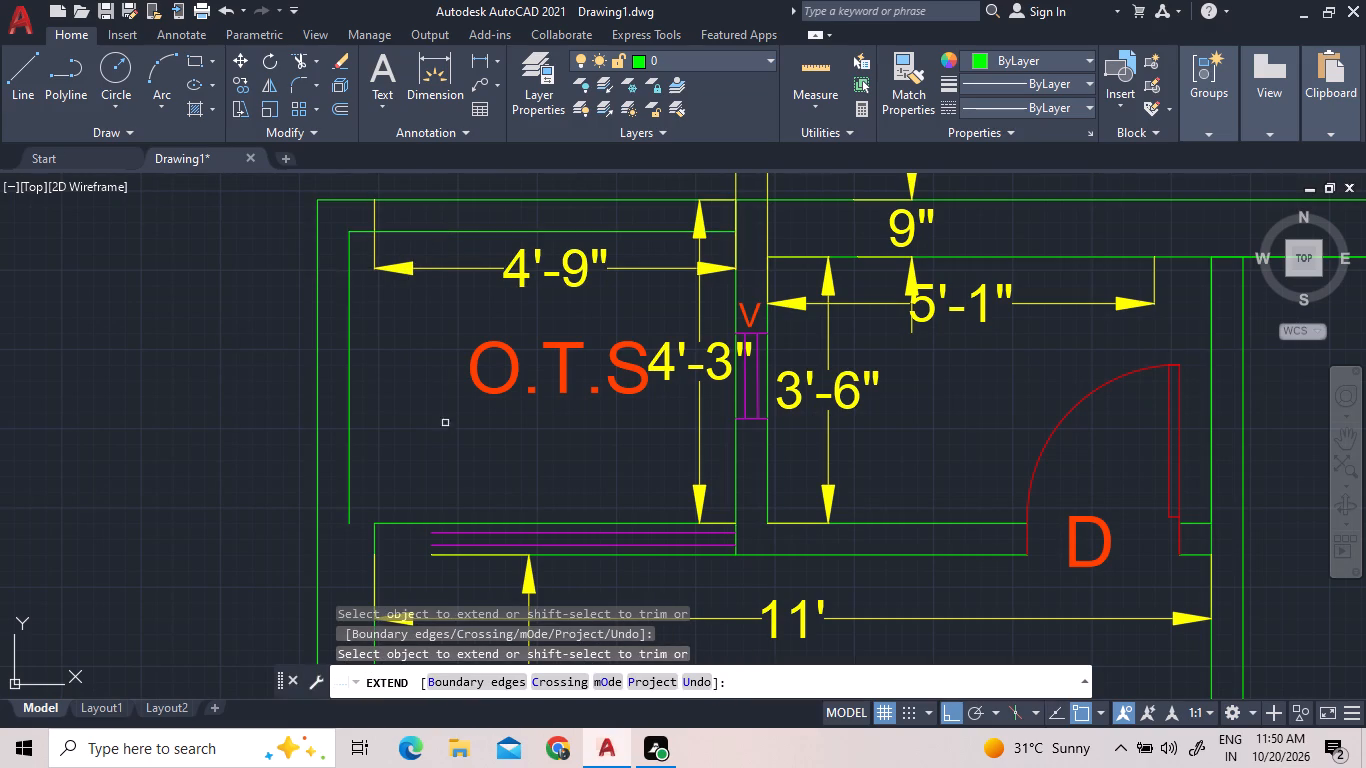
pyautogui.click(399, 521)
pyautogui.press('Escape')
# Erase the 5'-1" and 3'-6" dimensions in the small room beside the O.T.S.
pyautogui.scroll(-2, 551, 430)
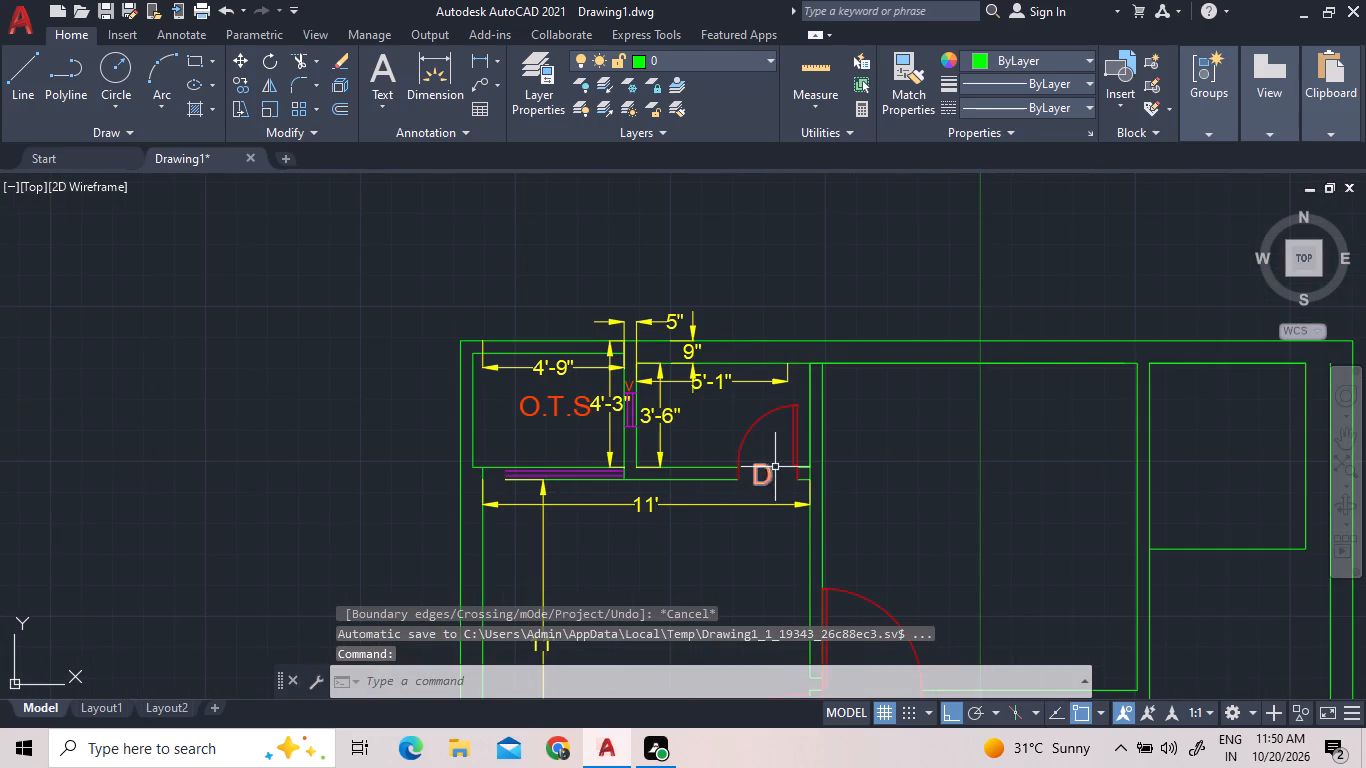
pyautogui.click(759, 391)
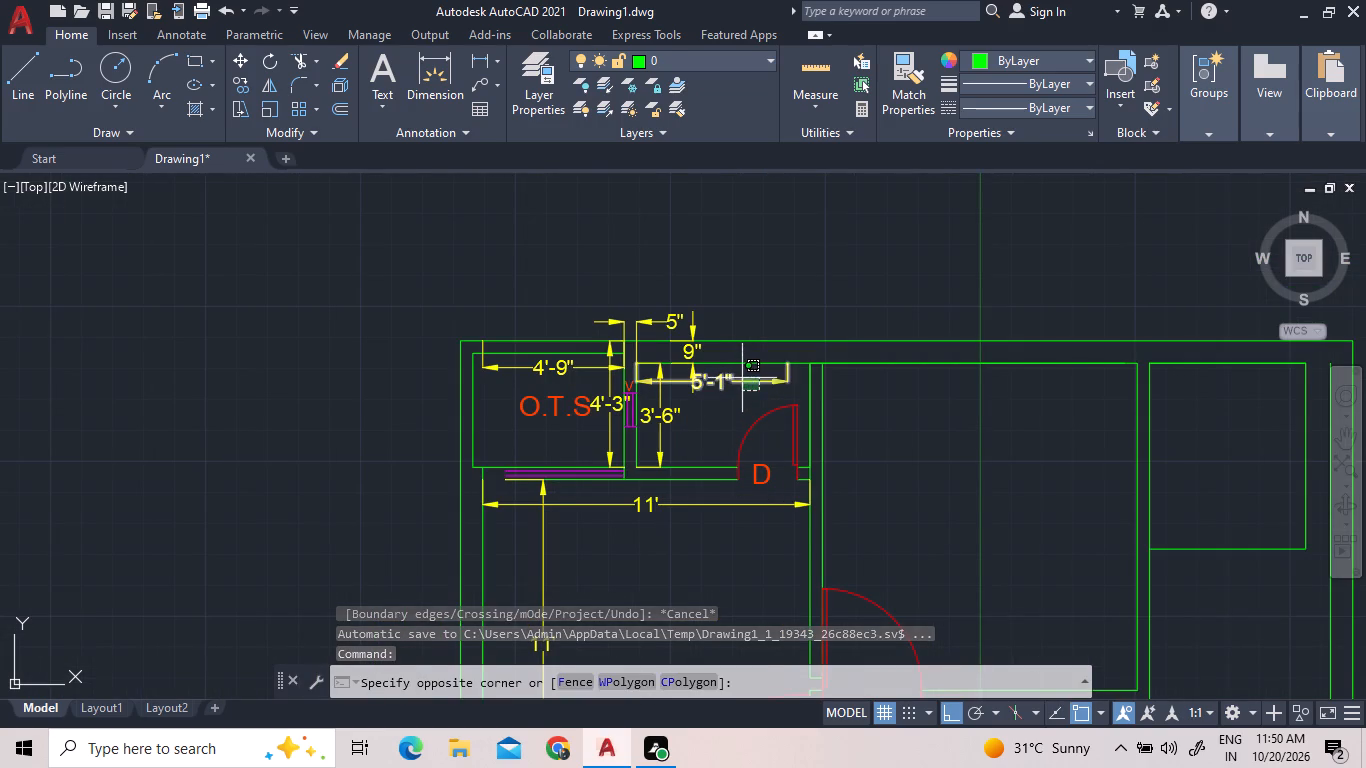
pyautogui.click(742, 378)
pyautogui.click(676, 434)
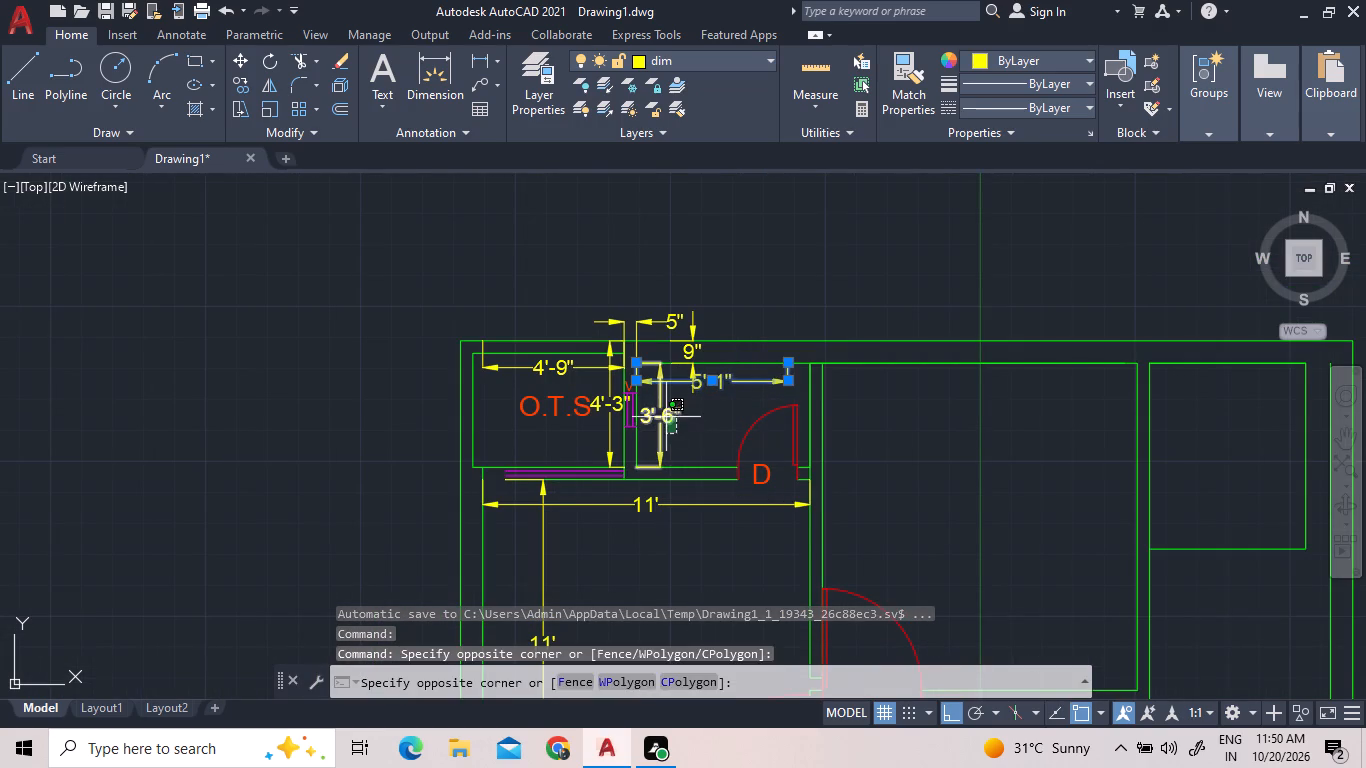
pyautogui.click(666, 417)
pyautogui.press('Delete')
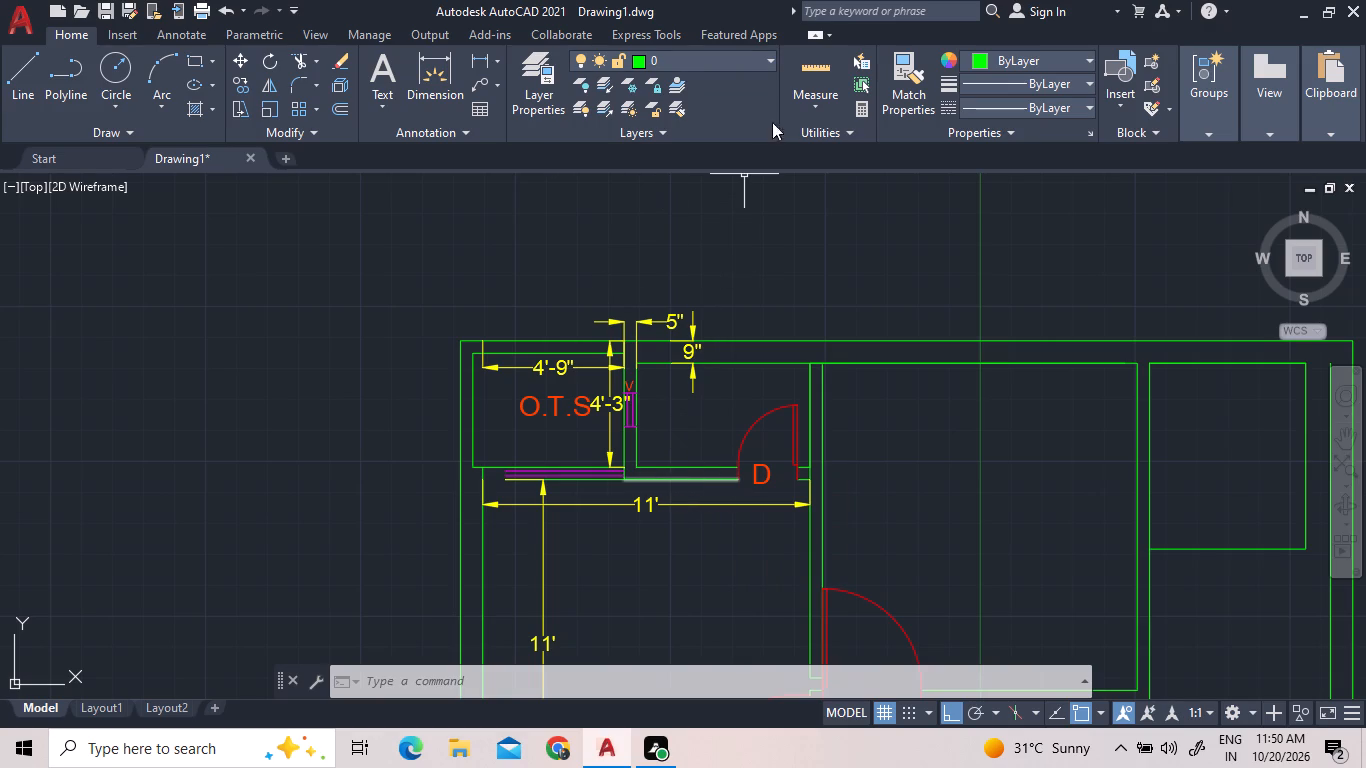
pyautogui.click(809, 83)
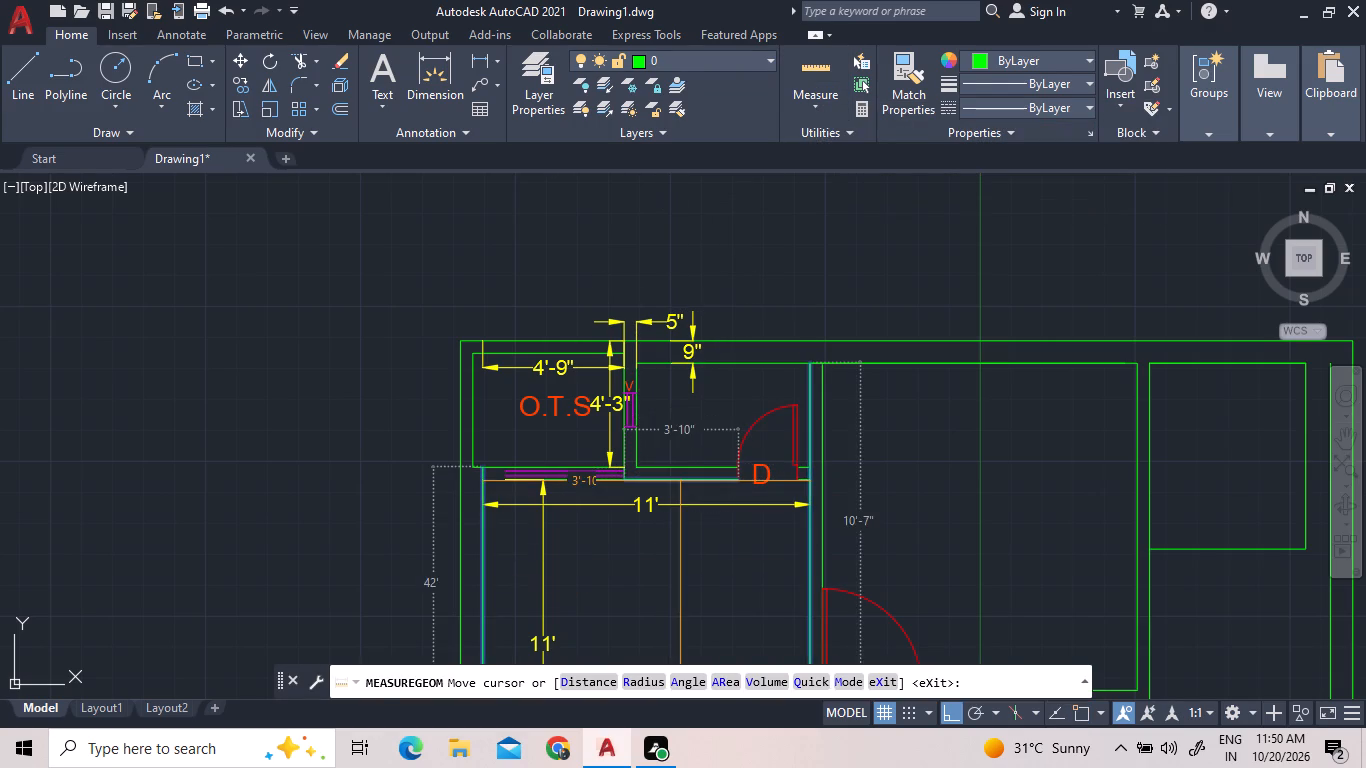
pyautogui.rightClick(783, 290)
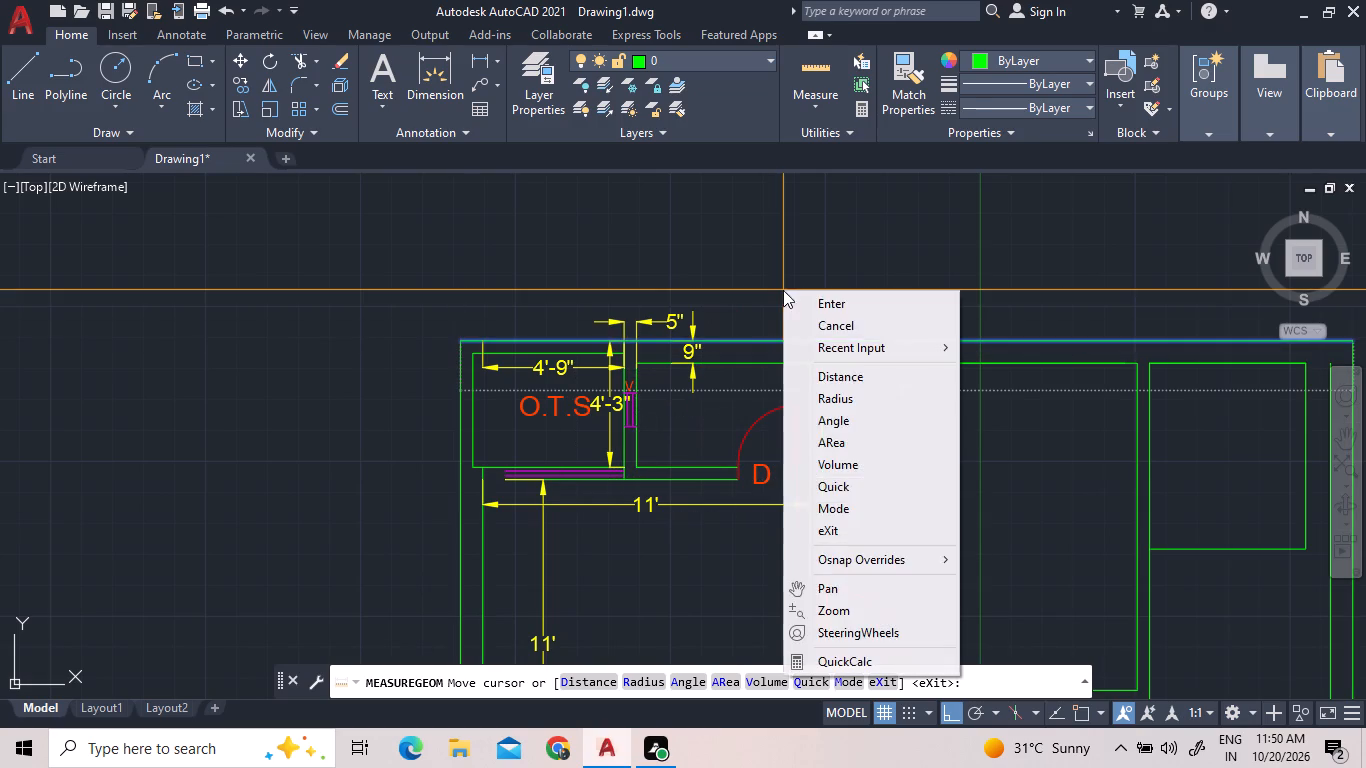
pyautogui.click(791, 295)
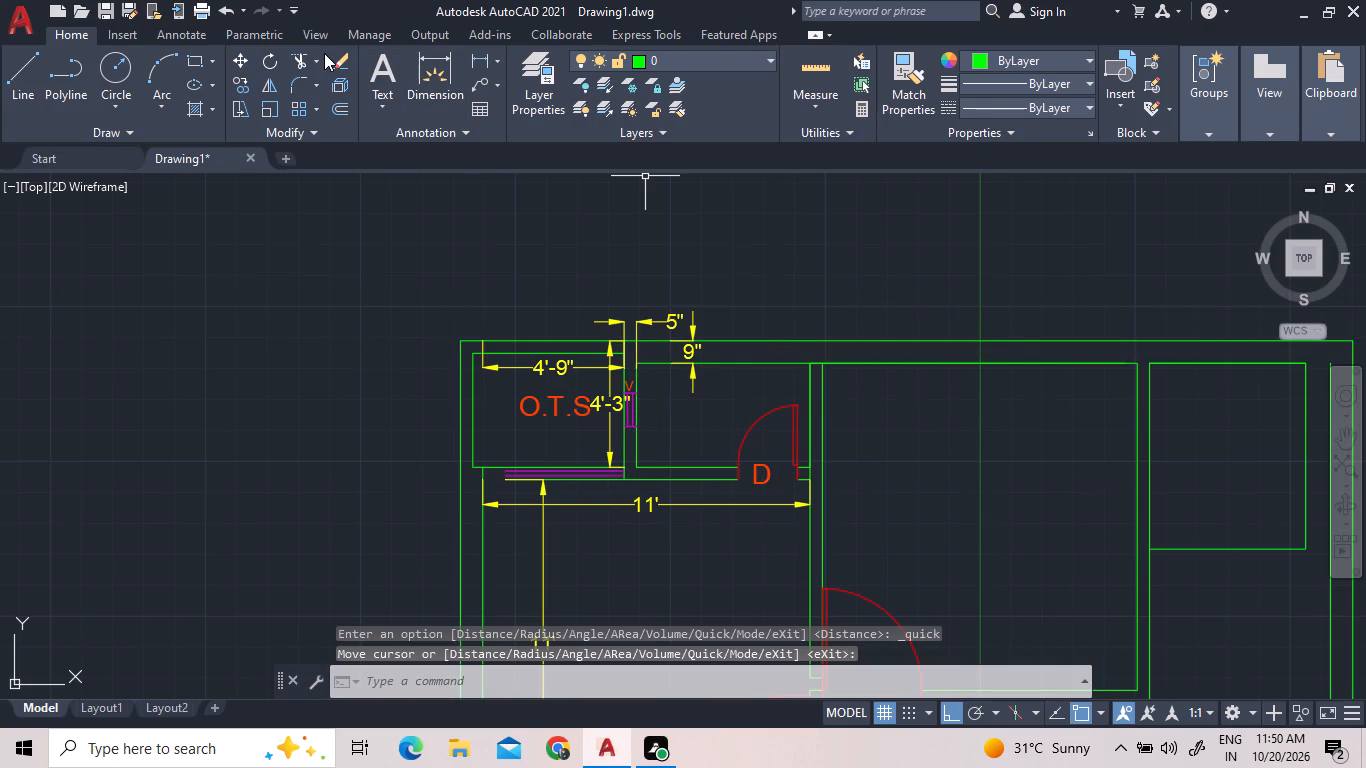
# Extend the window lines and lower wall line below the O.T.S. to the 11' room's left-hand inner wall line.
pyautogui.click(318, 58)
pyautogui.click(308, 125)
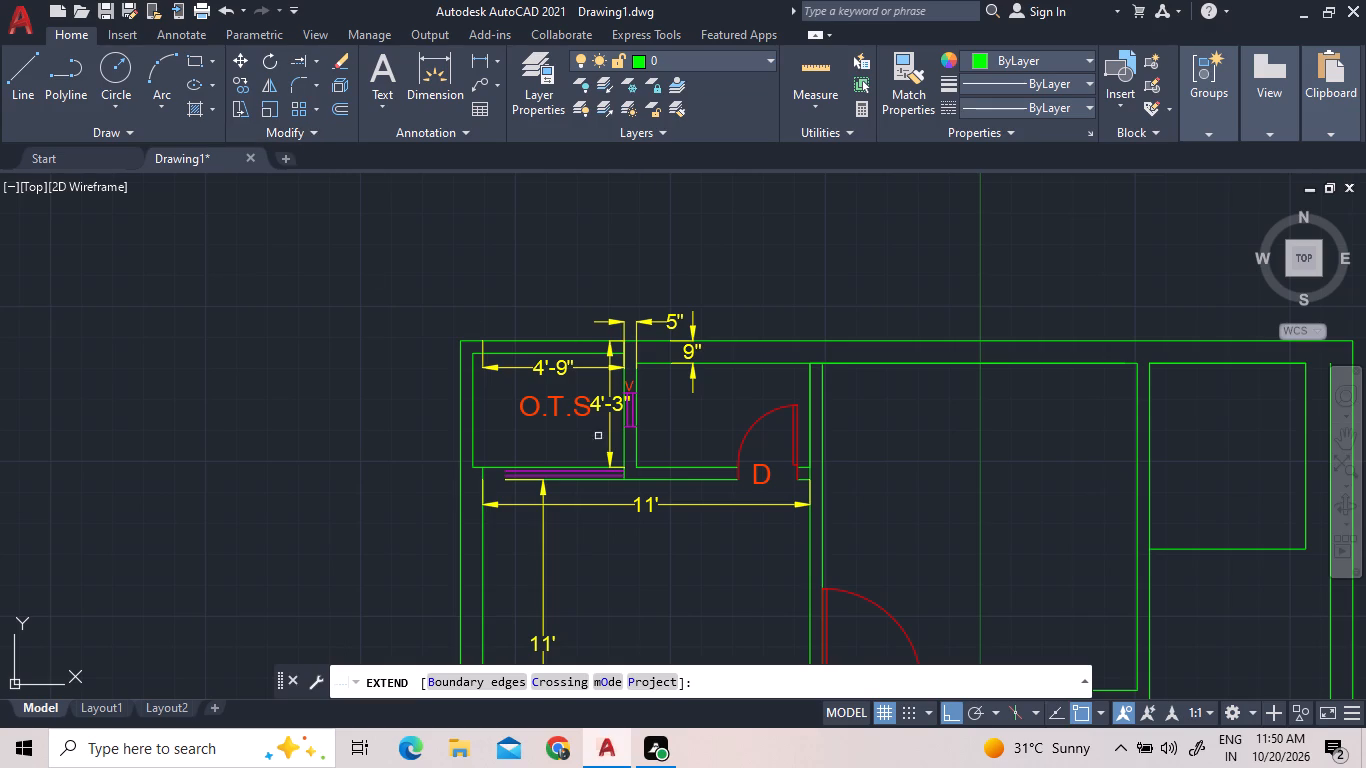
pyautogui.scroll(3, 554, 496)
pyautogui.click(421, 465)
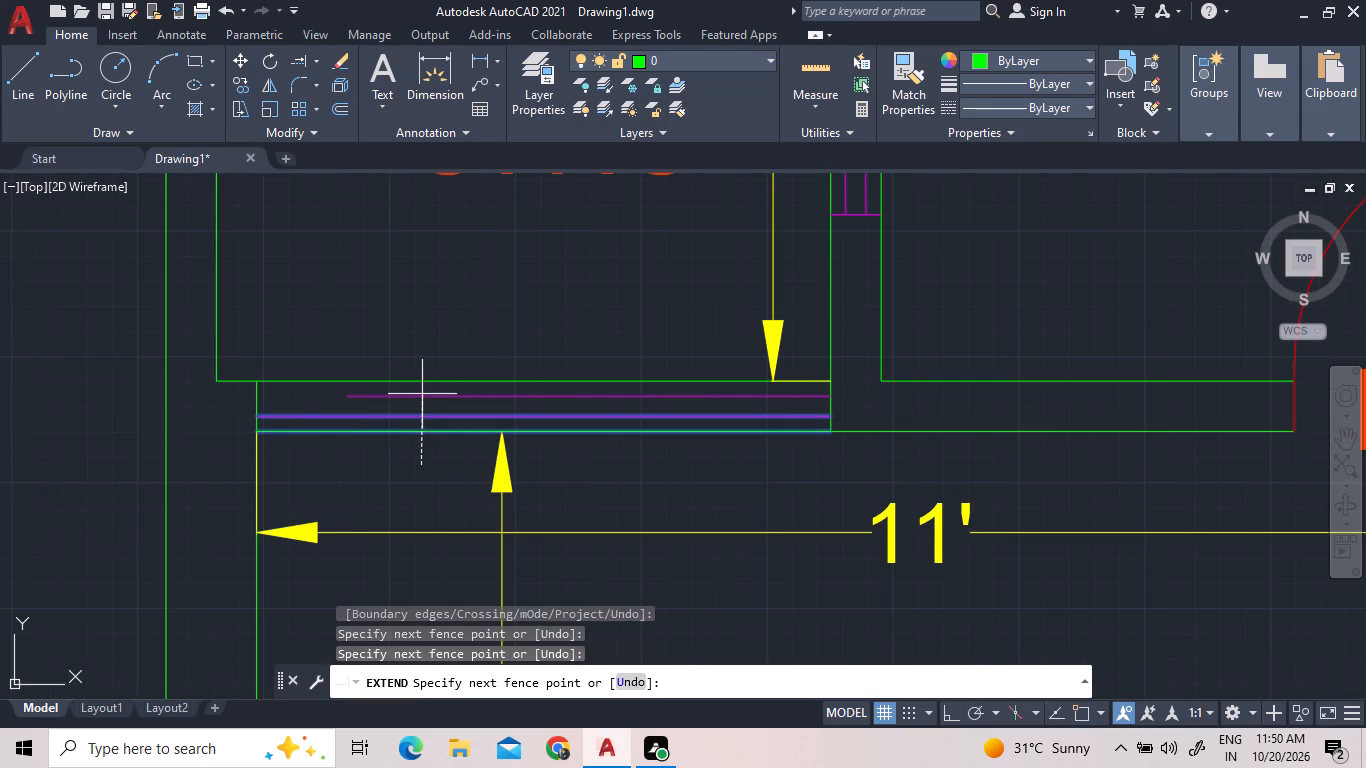
pyautogui.click(422, 394)
pyautogui.scroll(-4, 432, 383)
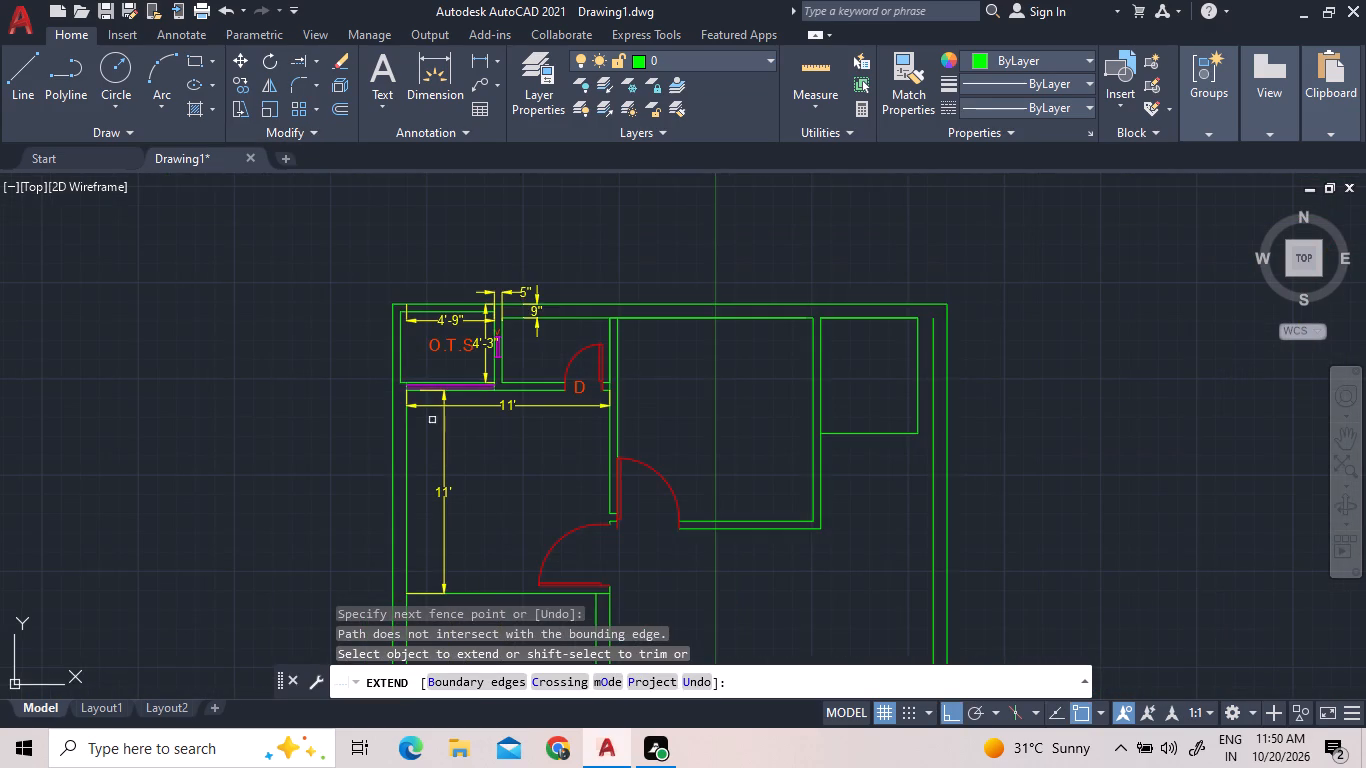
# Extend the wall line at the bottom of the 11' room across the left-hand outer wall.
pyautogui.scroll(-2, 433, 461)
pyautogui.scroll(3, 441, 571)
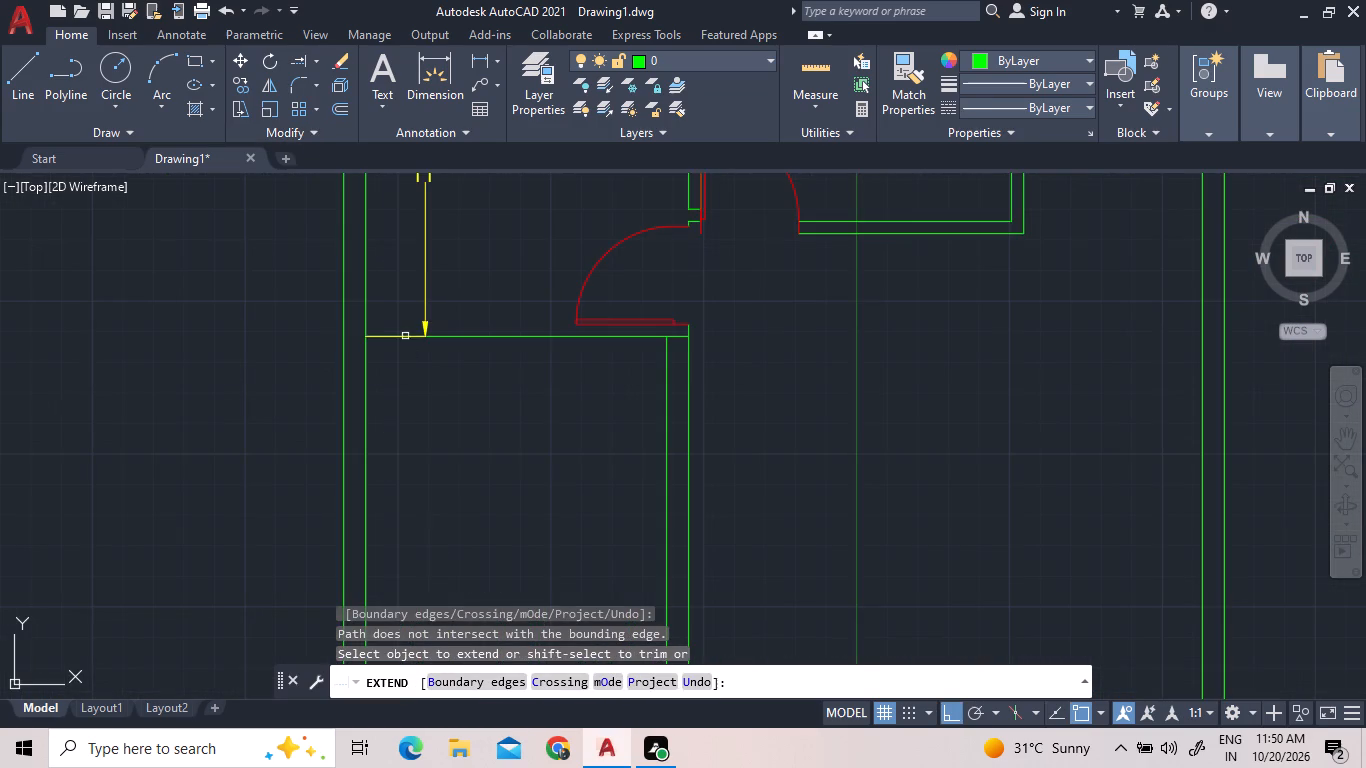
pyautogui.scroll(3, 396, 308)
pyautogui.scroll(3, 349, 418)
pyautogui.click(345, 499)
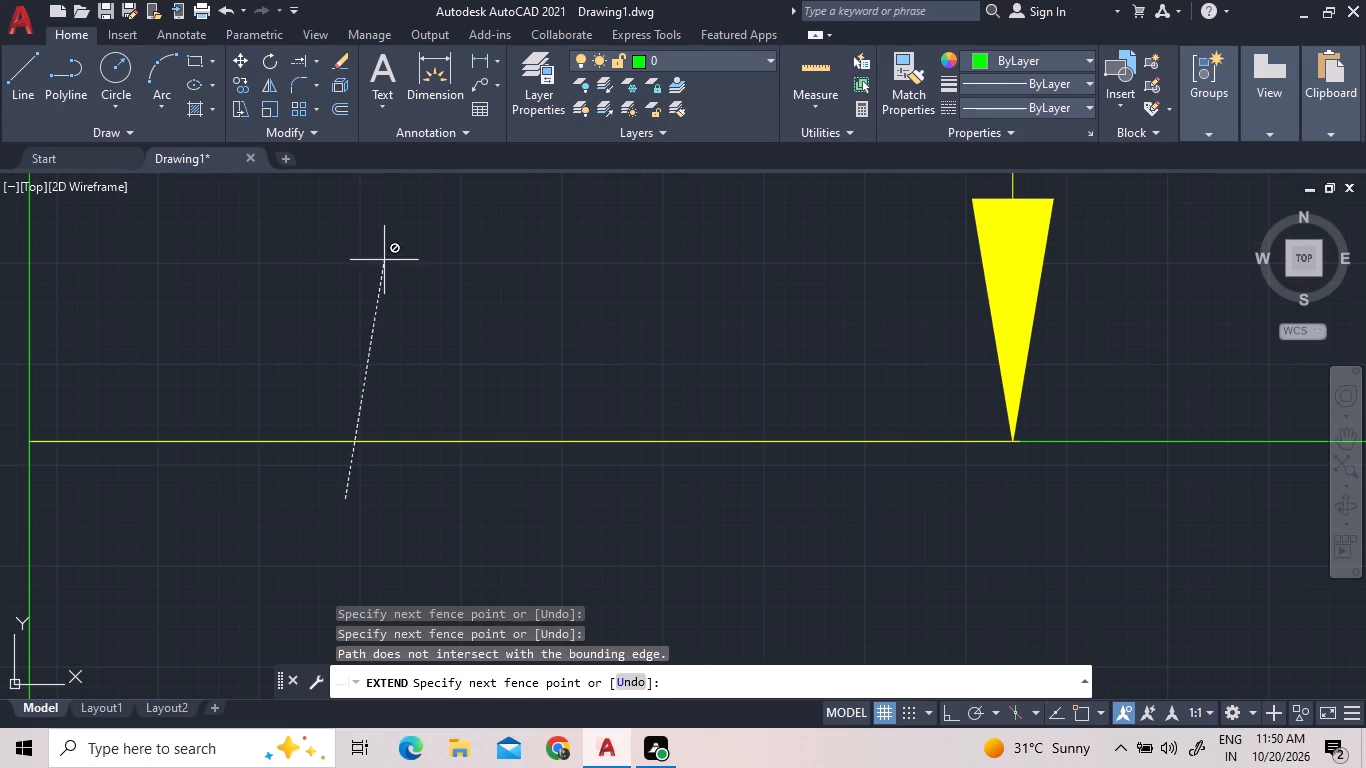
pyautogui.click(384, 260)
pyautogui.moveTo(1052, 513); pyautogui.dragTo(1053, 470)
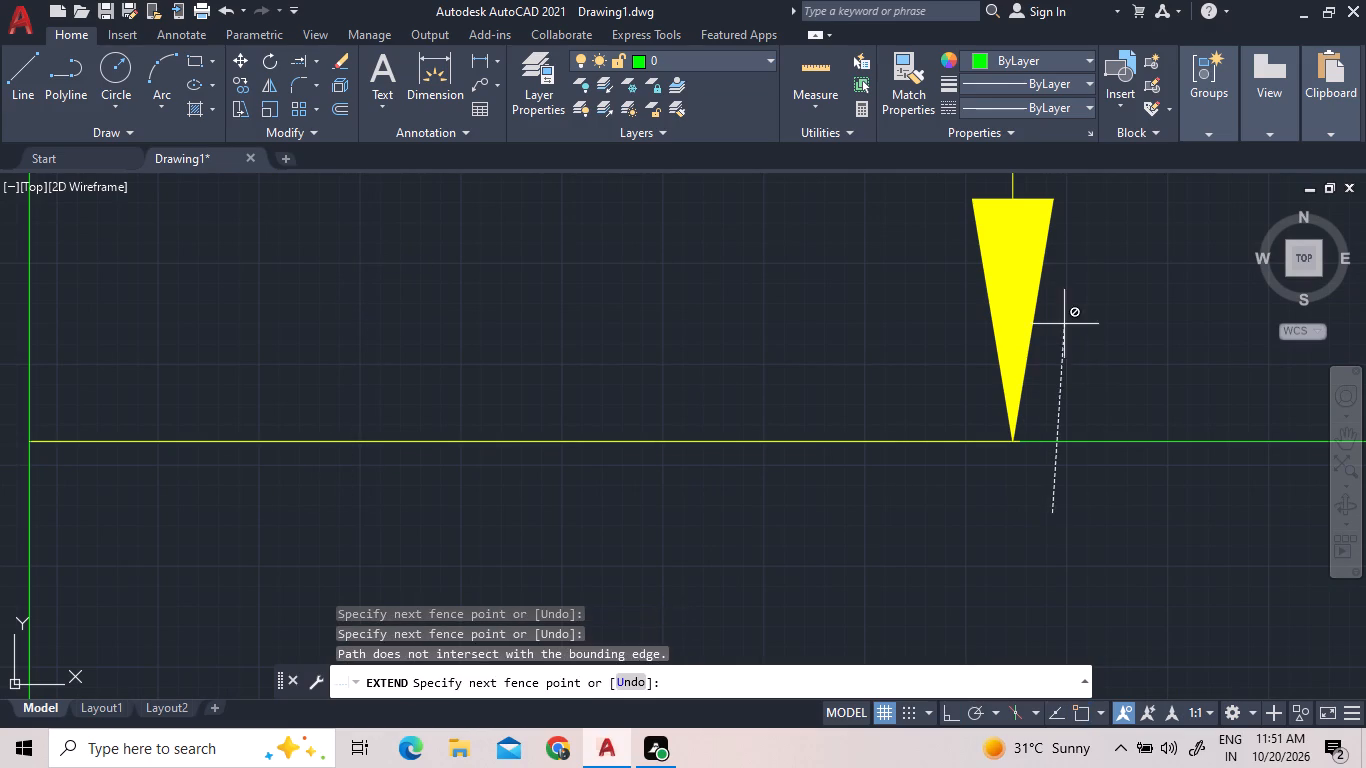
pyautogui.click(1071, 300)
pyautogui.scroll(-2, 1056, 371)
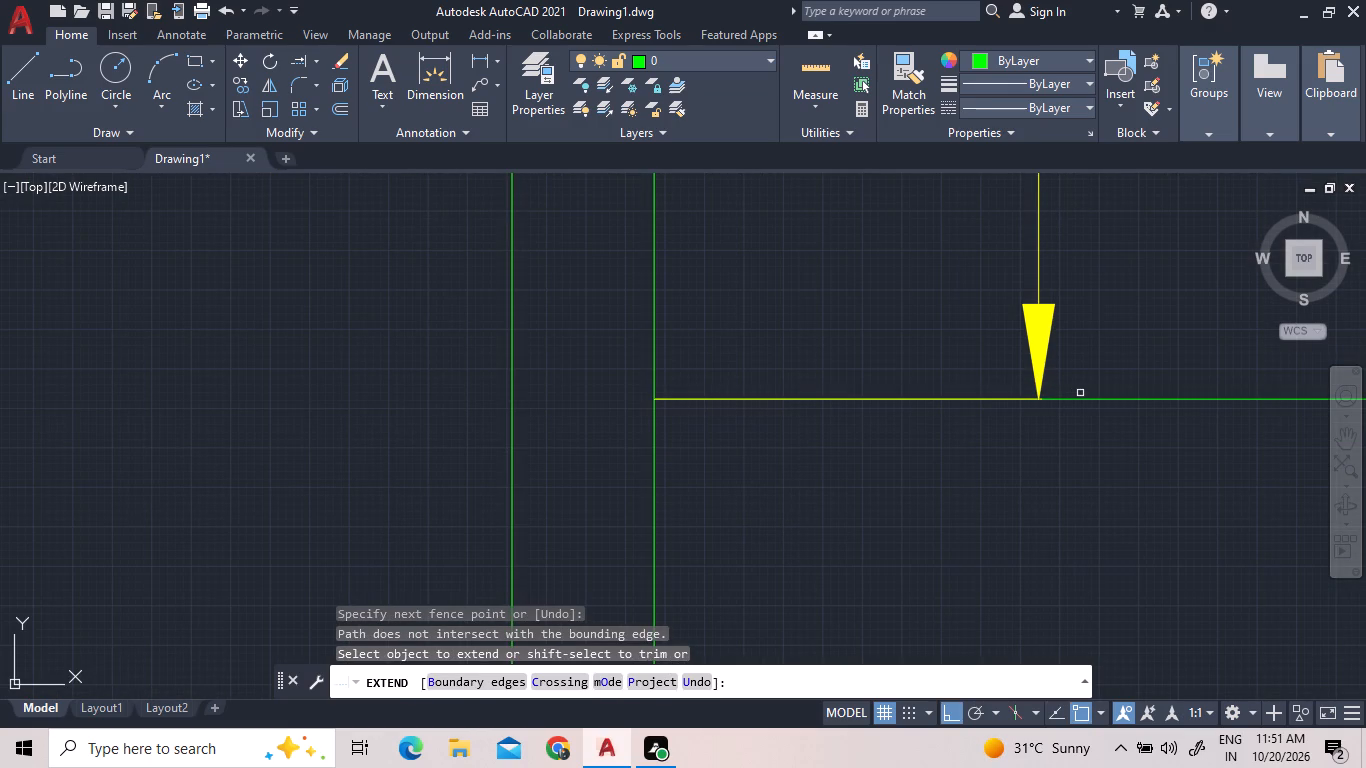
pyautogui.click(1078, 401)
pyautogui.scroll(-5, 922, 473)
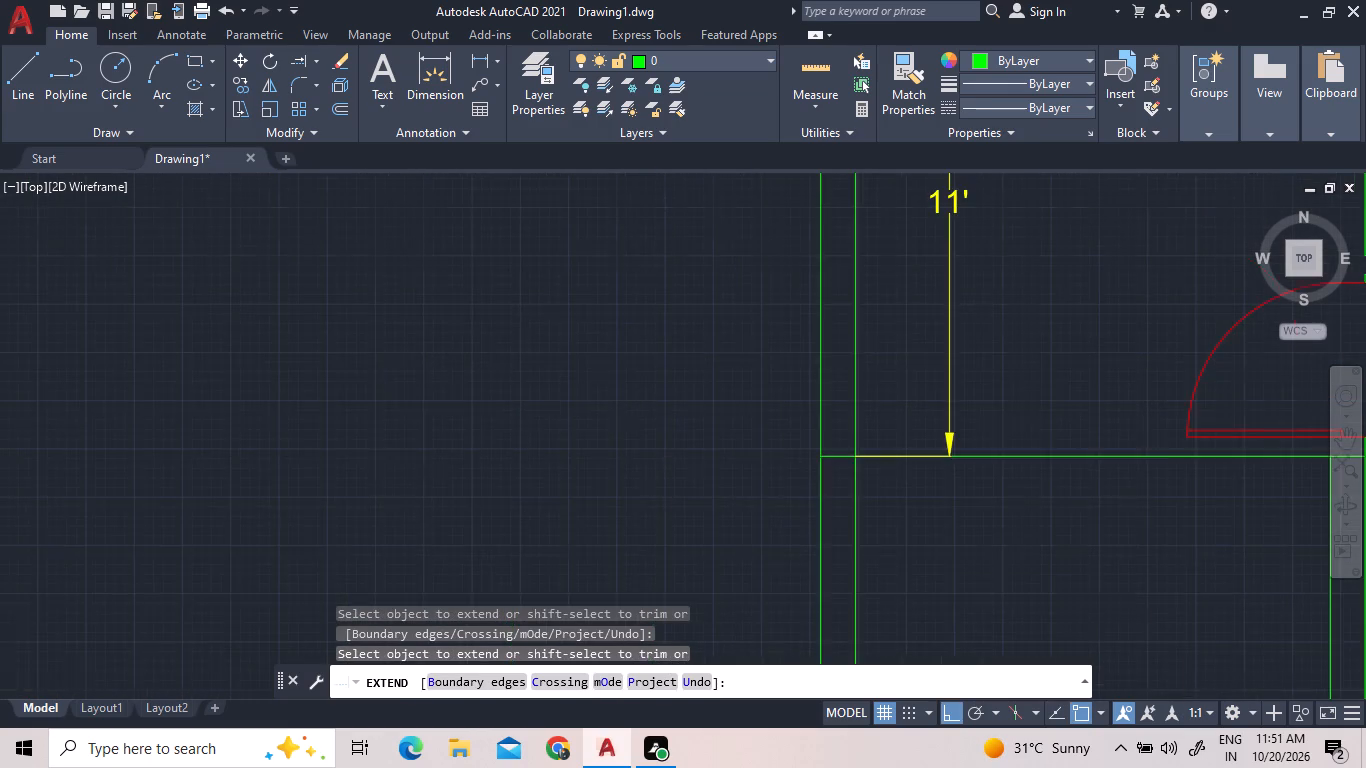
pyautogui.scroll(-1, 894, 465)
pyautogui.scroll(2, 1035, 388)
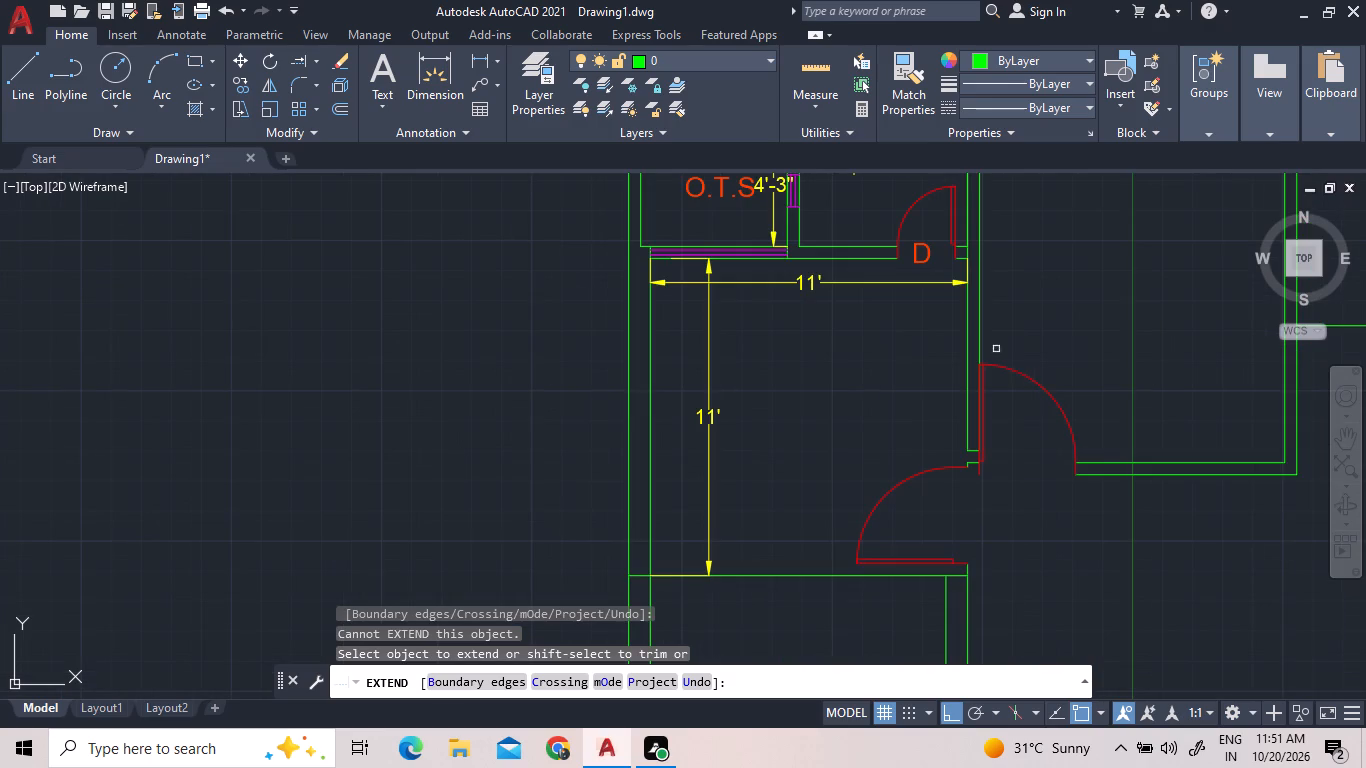
# Trim the 11' room's bottom wall line out of the left-hand outer wall, and the wall line crossing the partition beside door D.
pyautogui.click(312, 59)
pyautogui.click(306, 88)
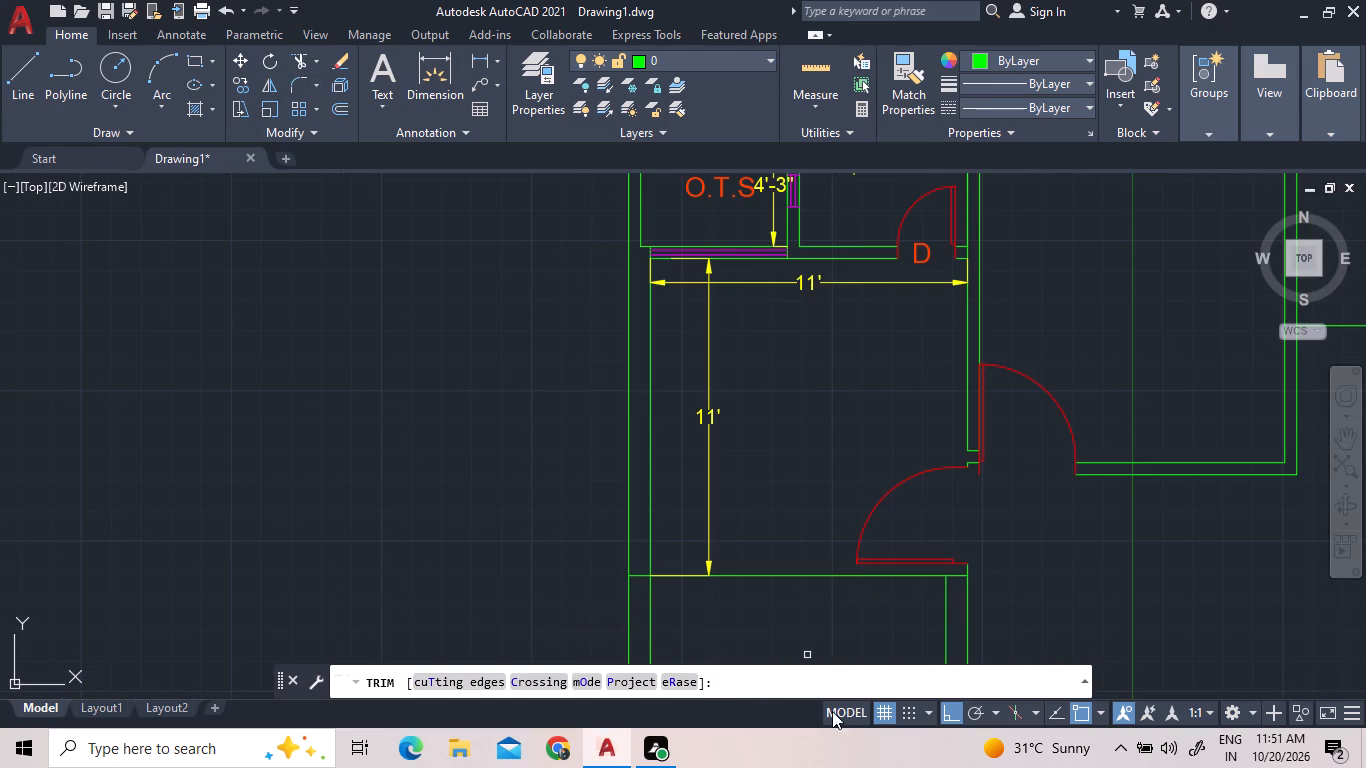
pyautogui.click(642, 576)
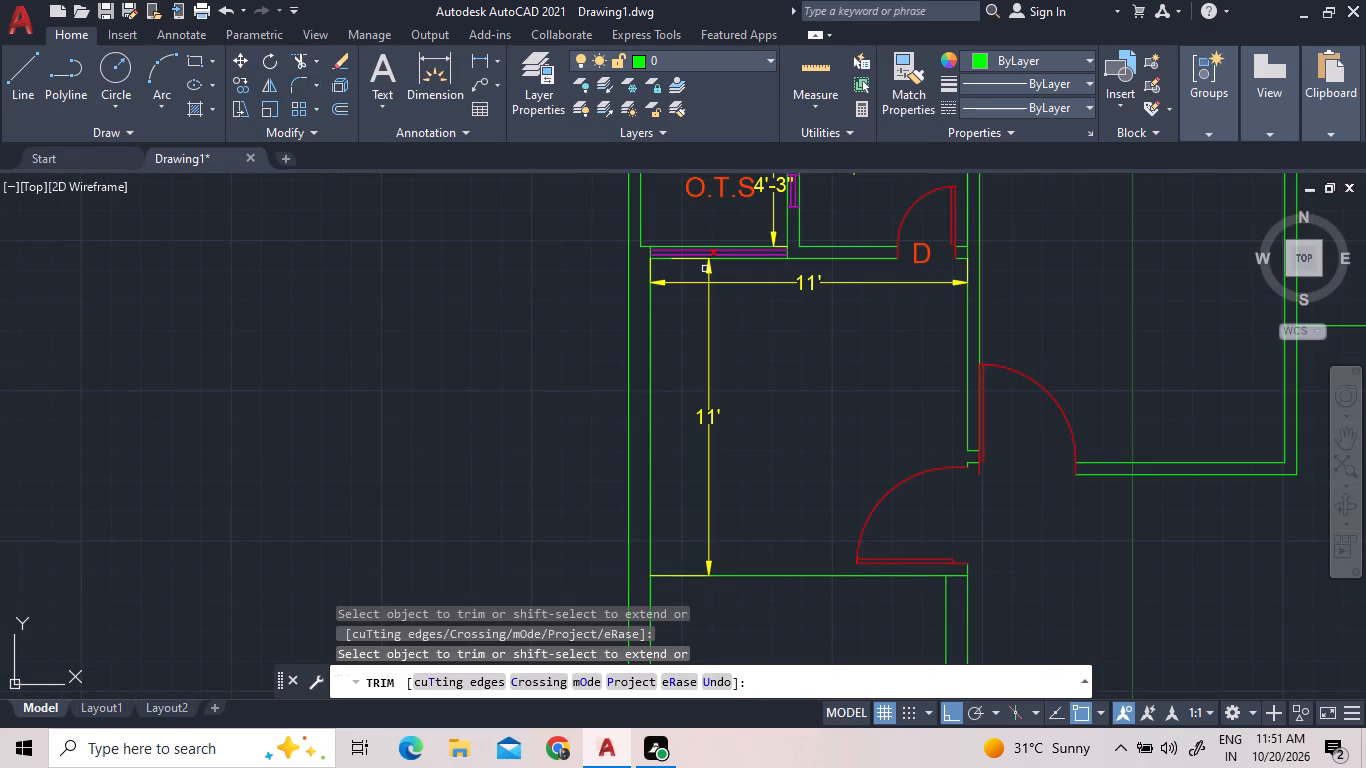
pyautogui.scroll(2, 698, 247)
pyautogui.scroll(-3, 867, 336)
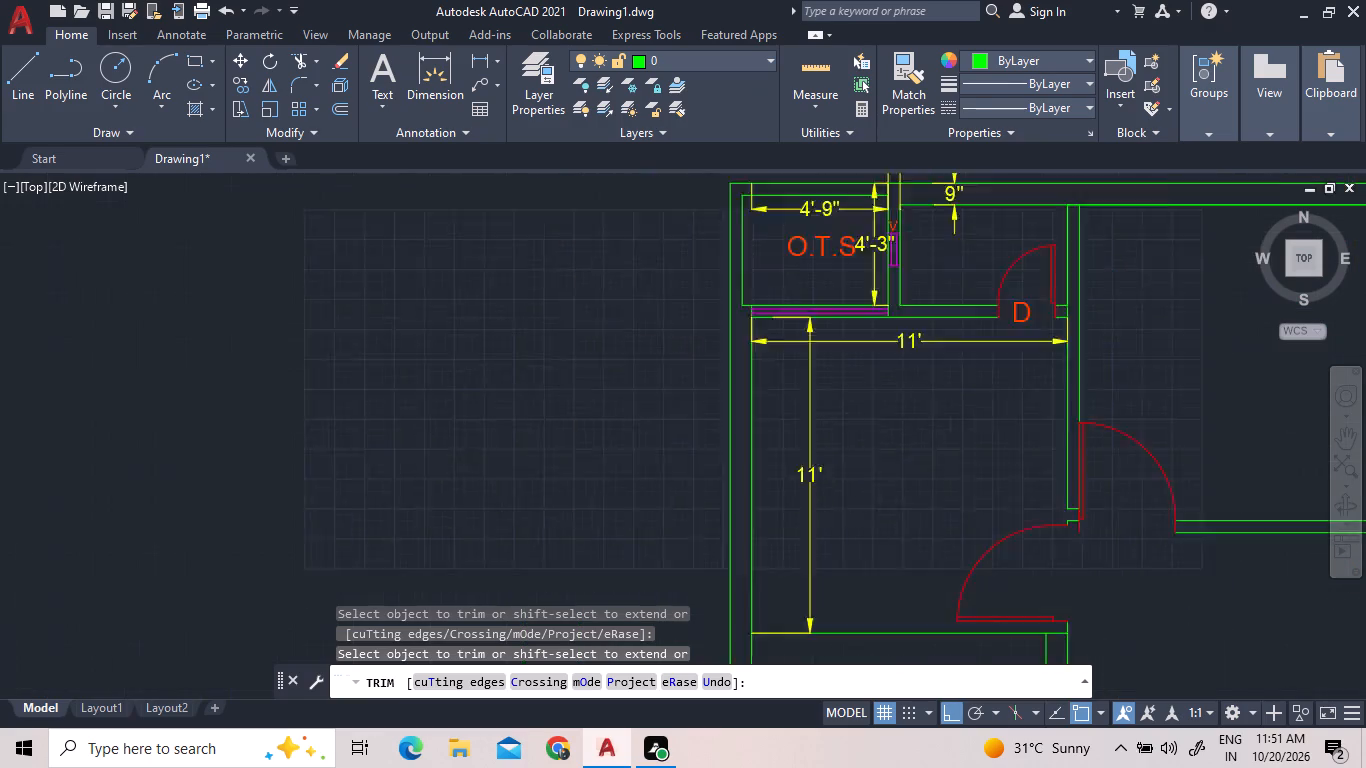
pyautogui.scroll(2, 1036, 333)
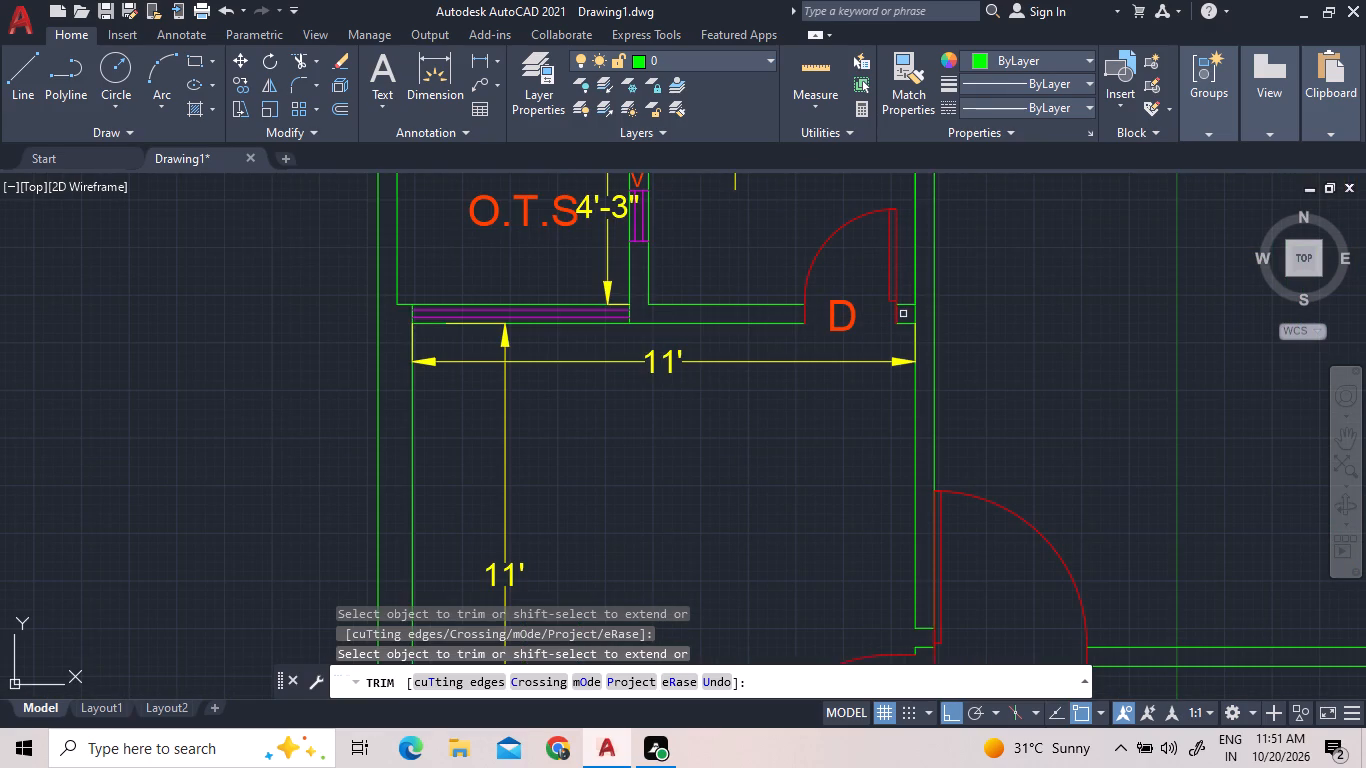
pyautogui.click(915, 311)
pyautogui.scroll(-1, 837, 423)
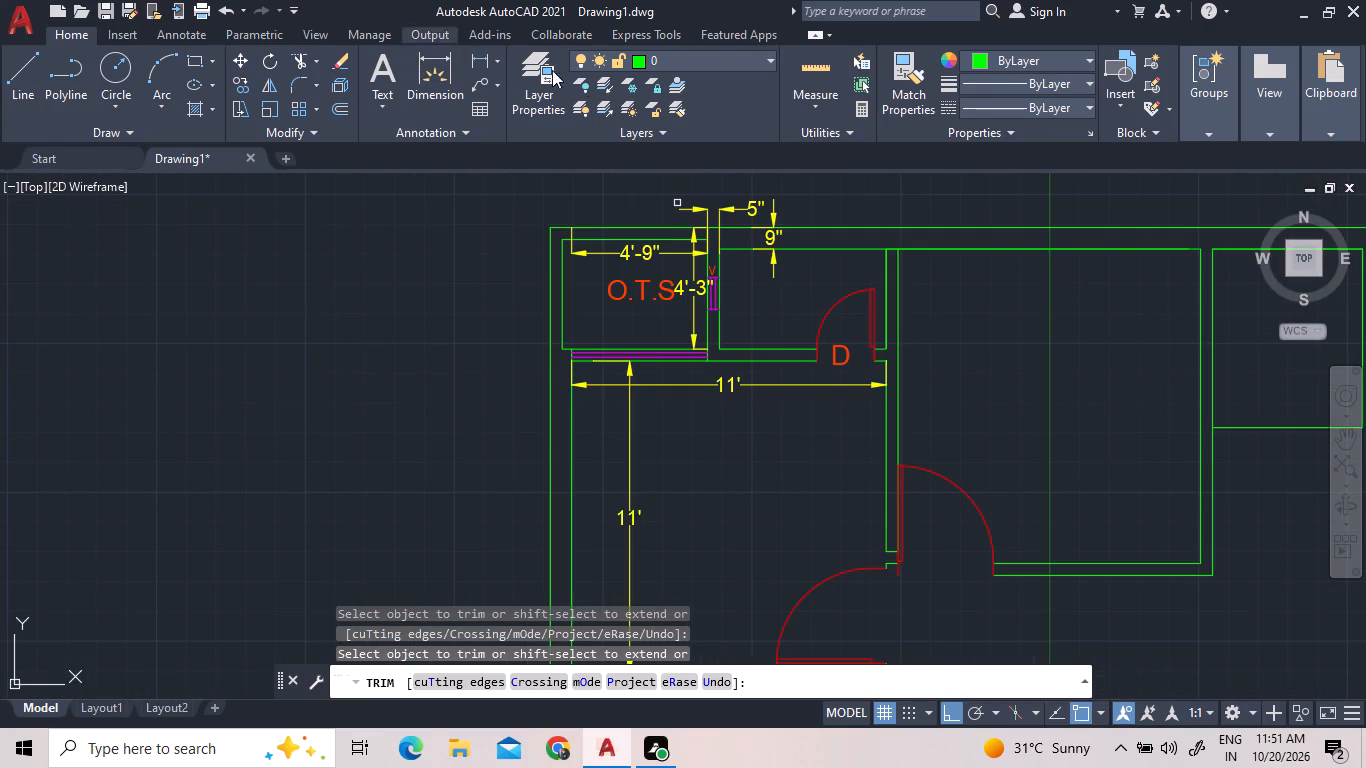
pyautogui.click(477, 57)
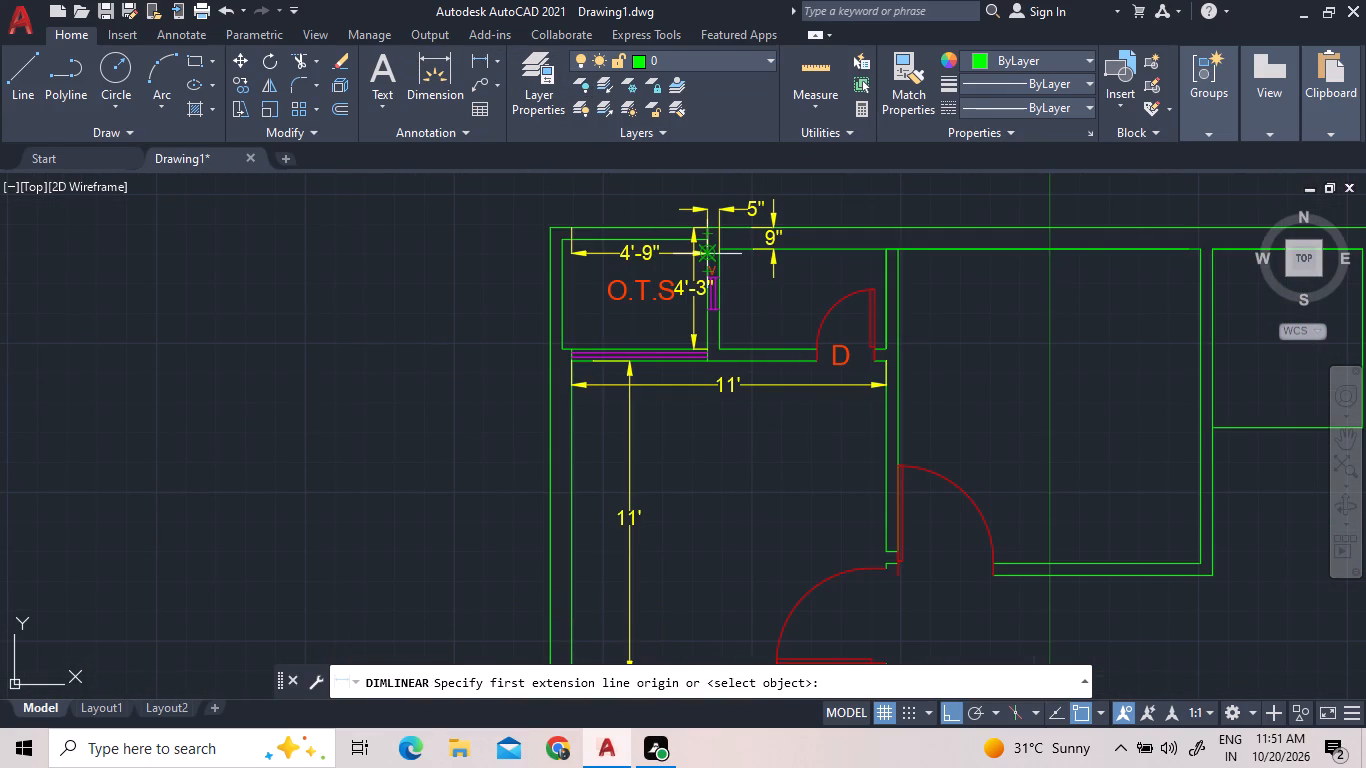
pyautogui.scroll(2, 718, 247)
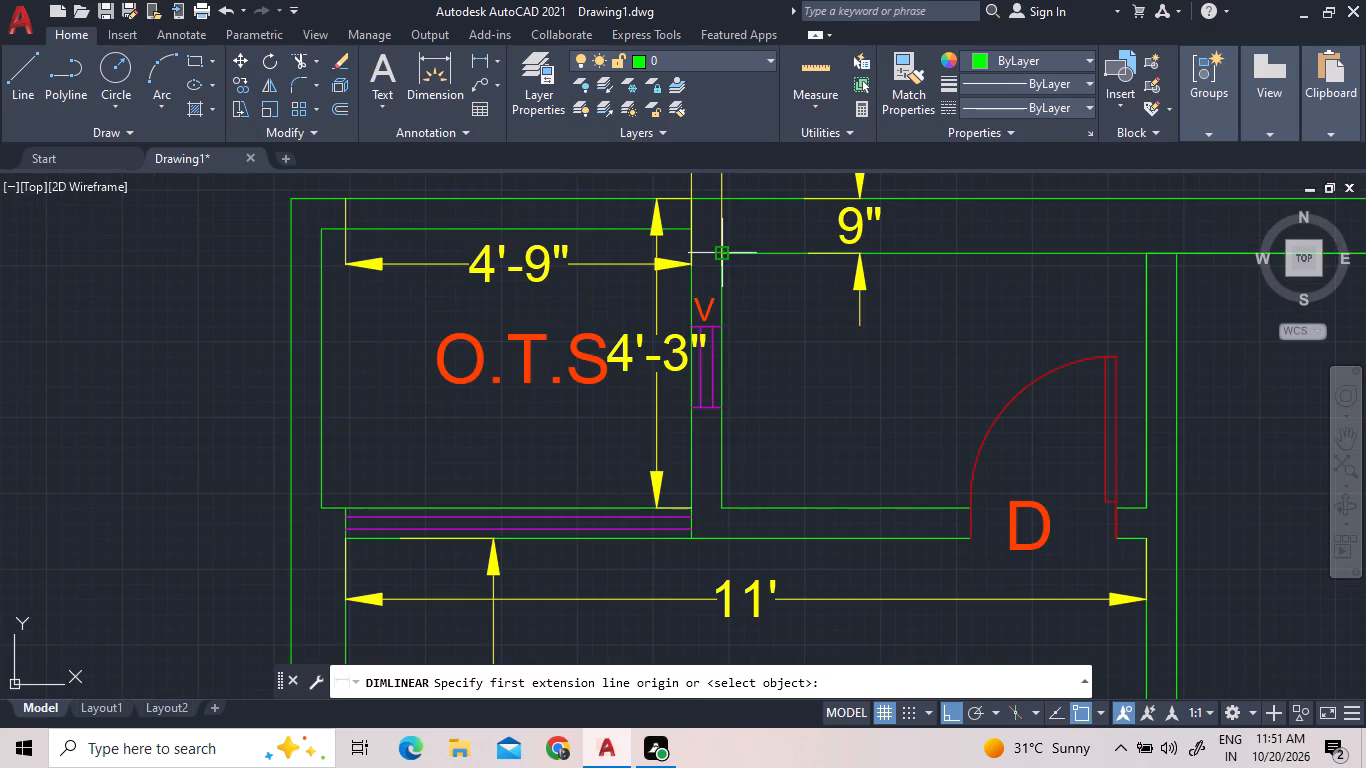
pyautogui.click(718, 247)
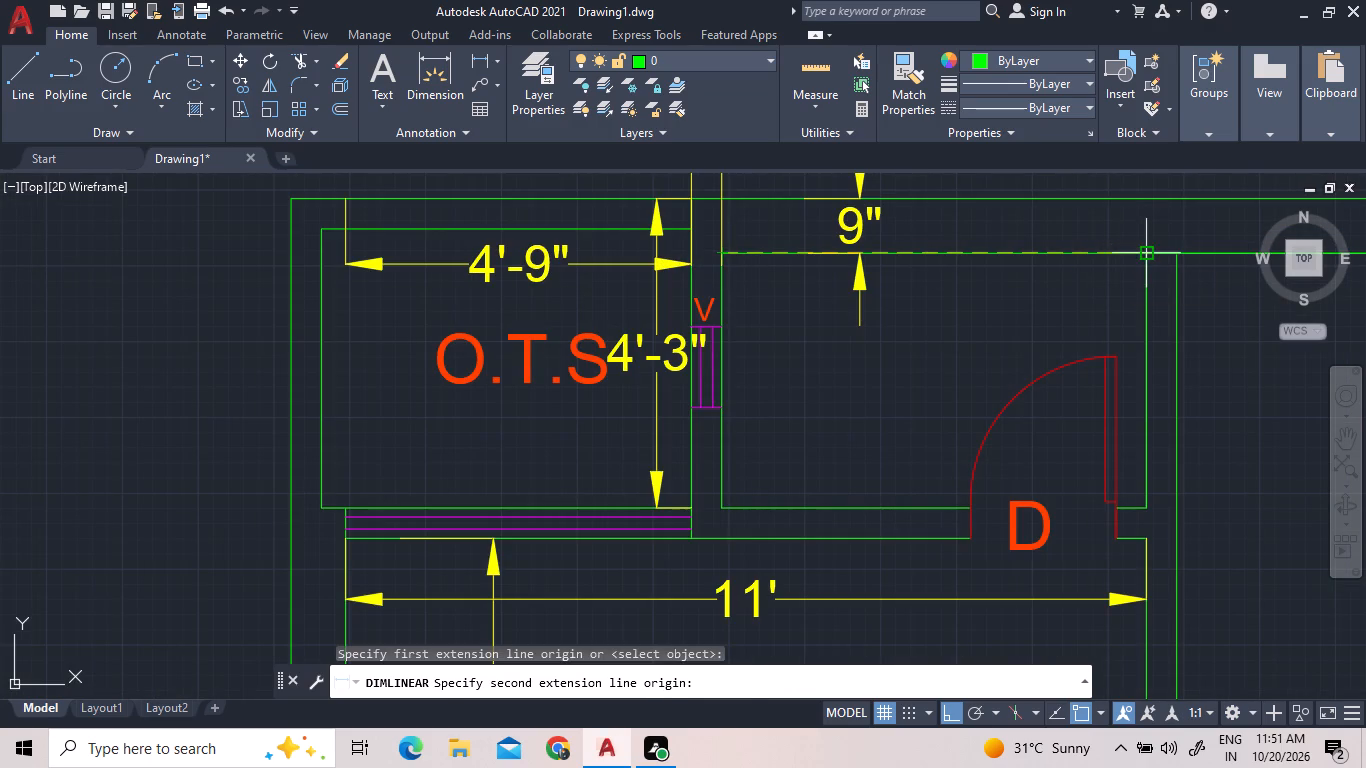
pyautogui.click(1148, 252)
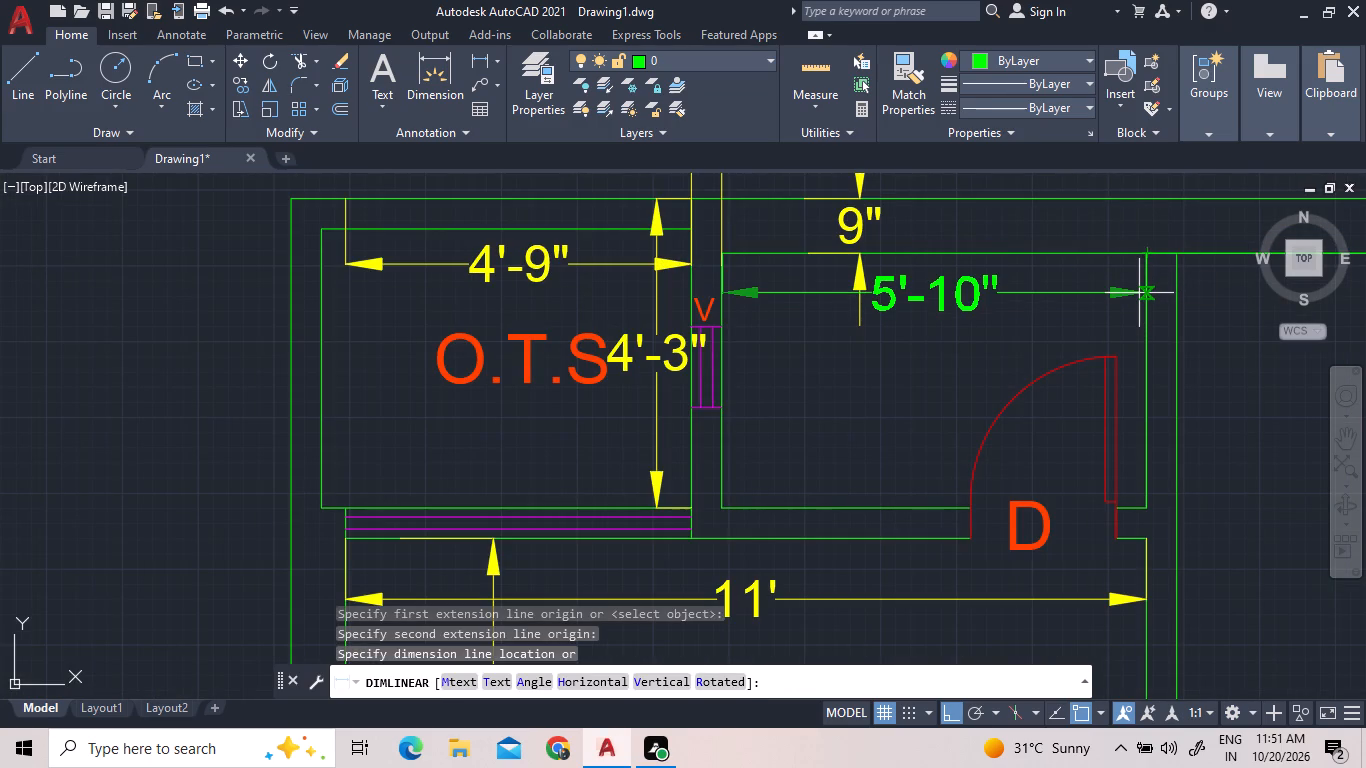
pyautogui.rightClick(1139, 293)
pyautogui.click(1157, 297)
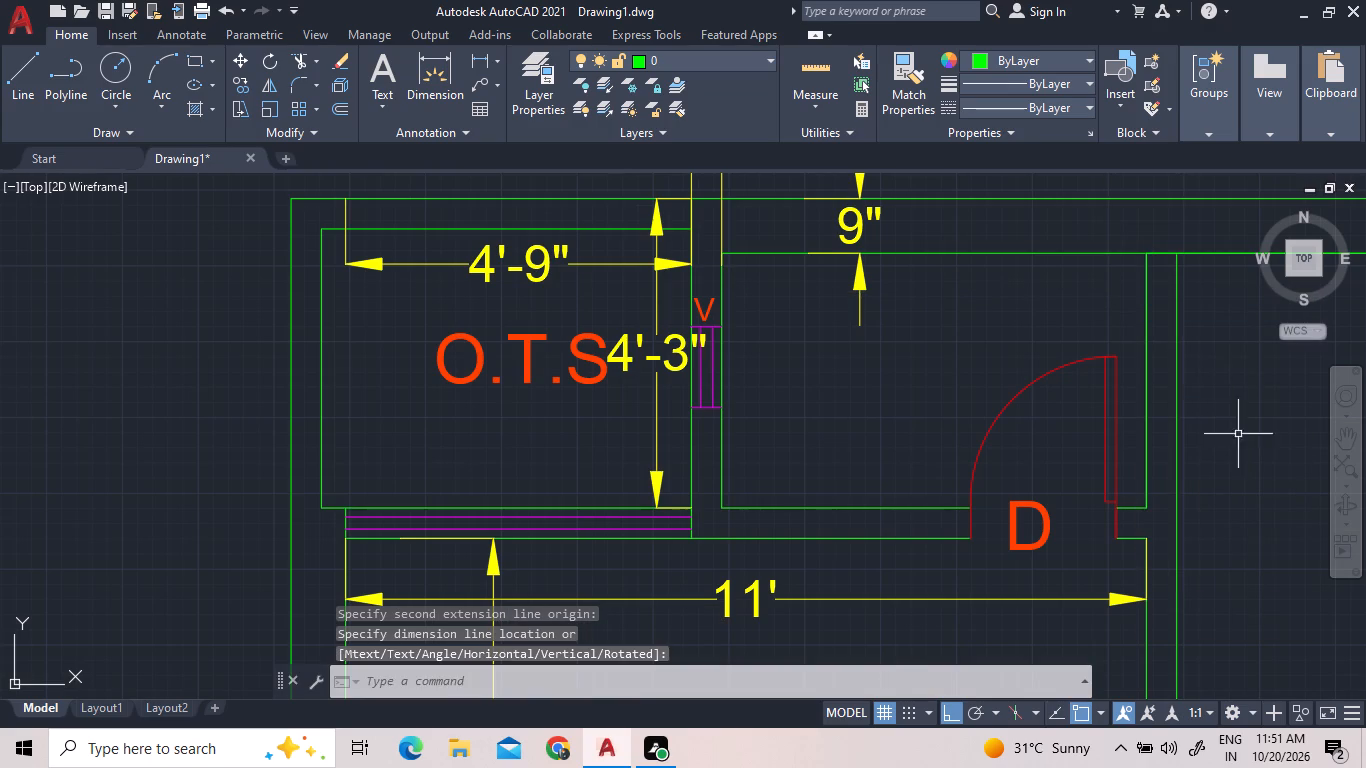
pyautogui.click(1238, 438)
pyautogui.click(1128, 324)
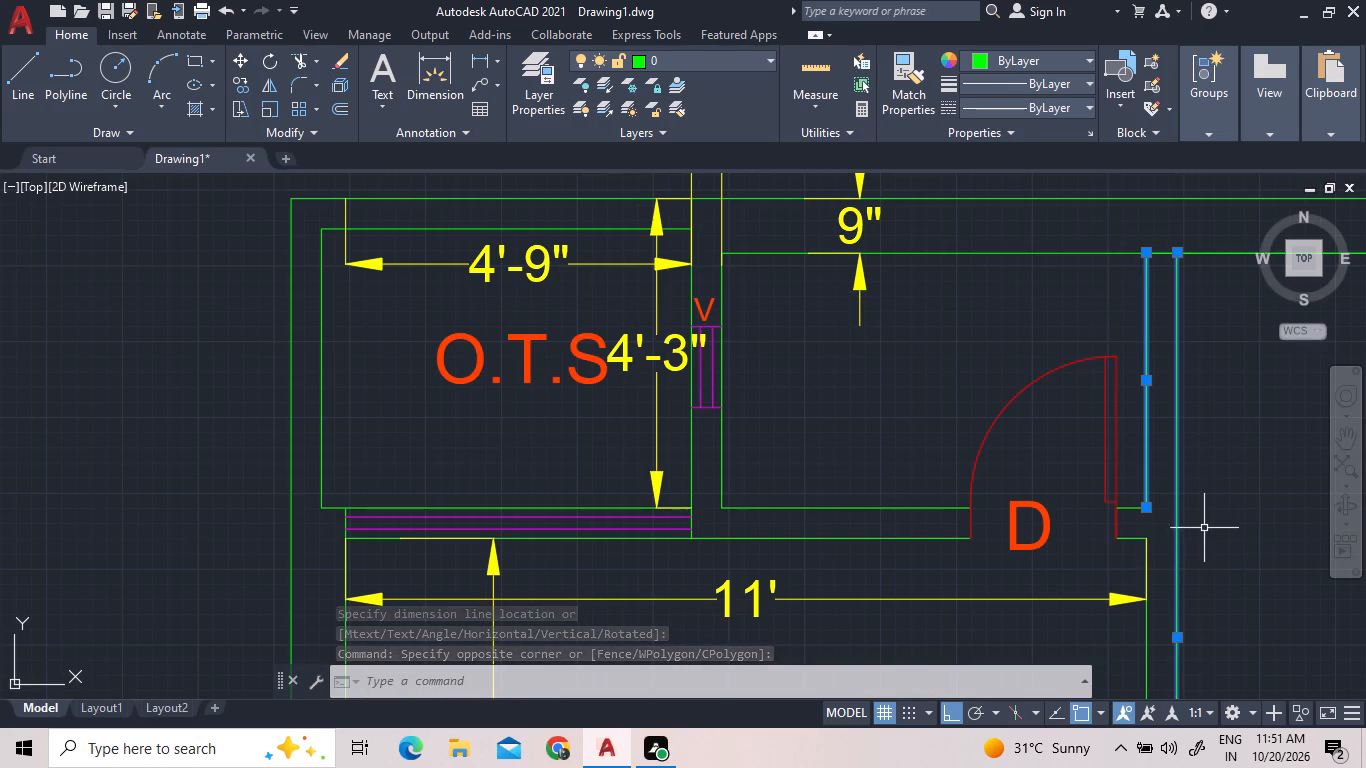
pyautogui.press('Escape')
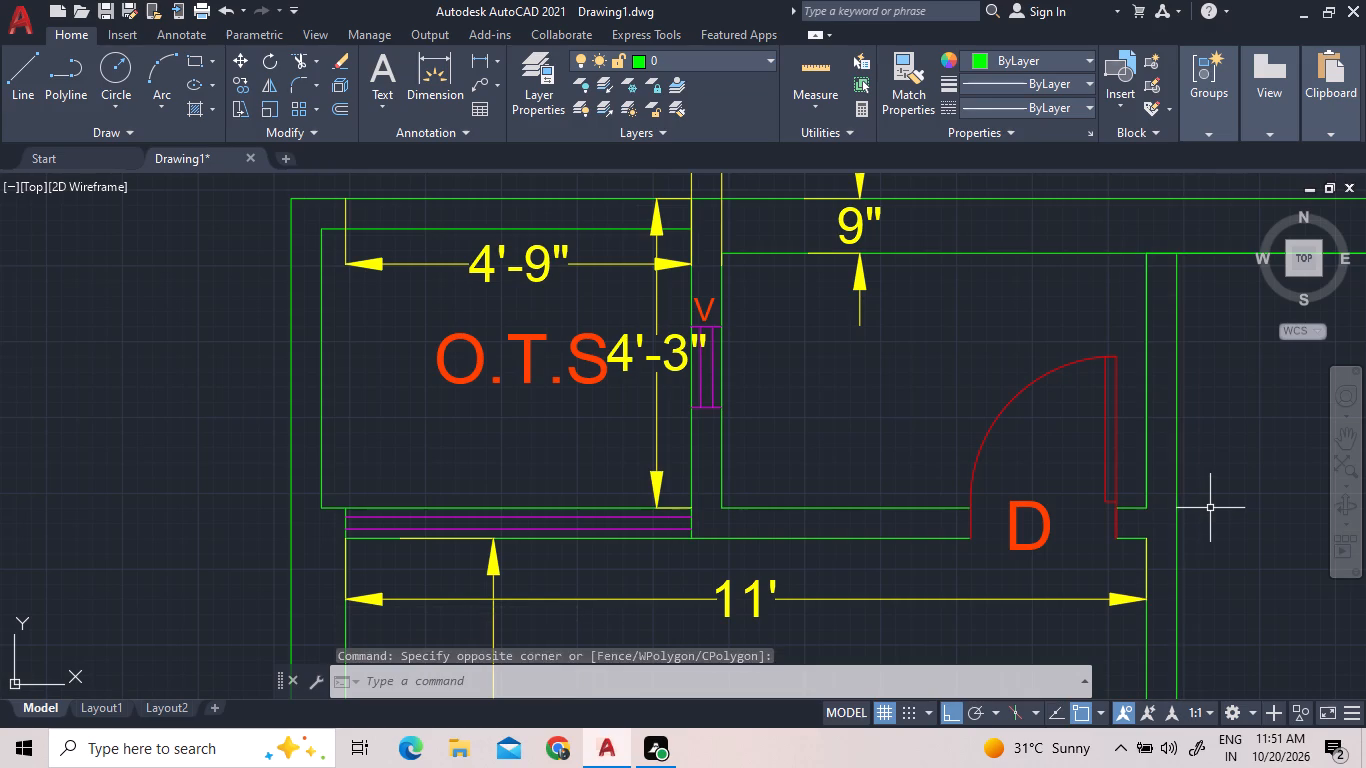
# Add a linear dimension across the small room beside the O.T.S., from the V ventilator to the opposite partition's inner line.
pyautogui.scroll(-1, 1104, 396)
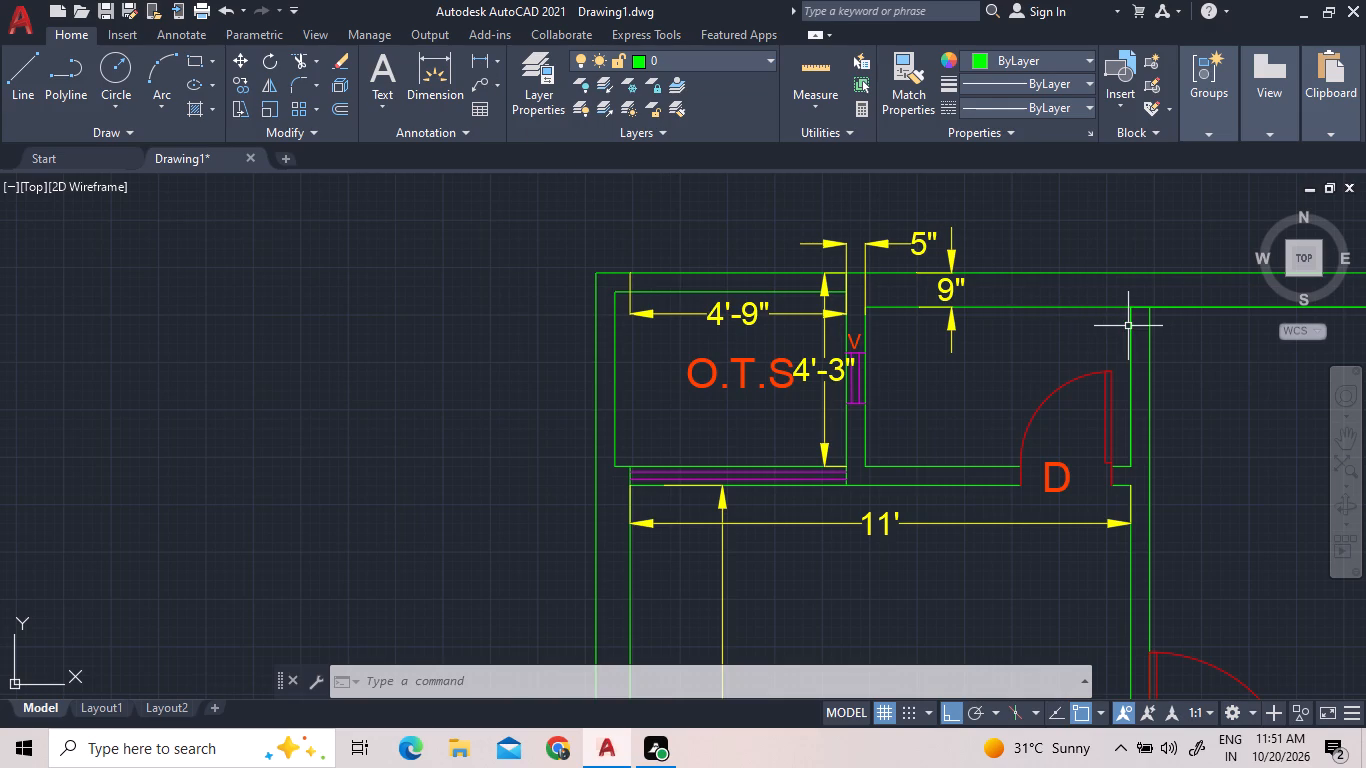
pyautogui.scroll(-1, 1078, 323)
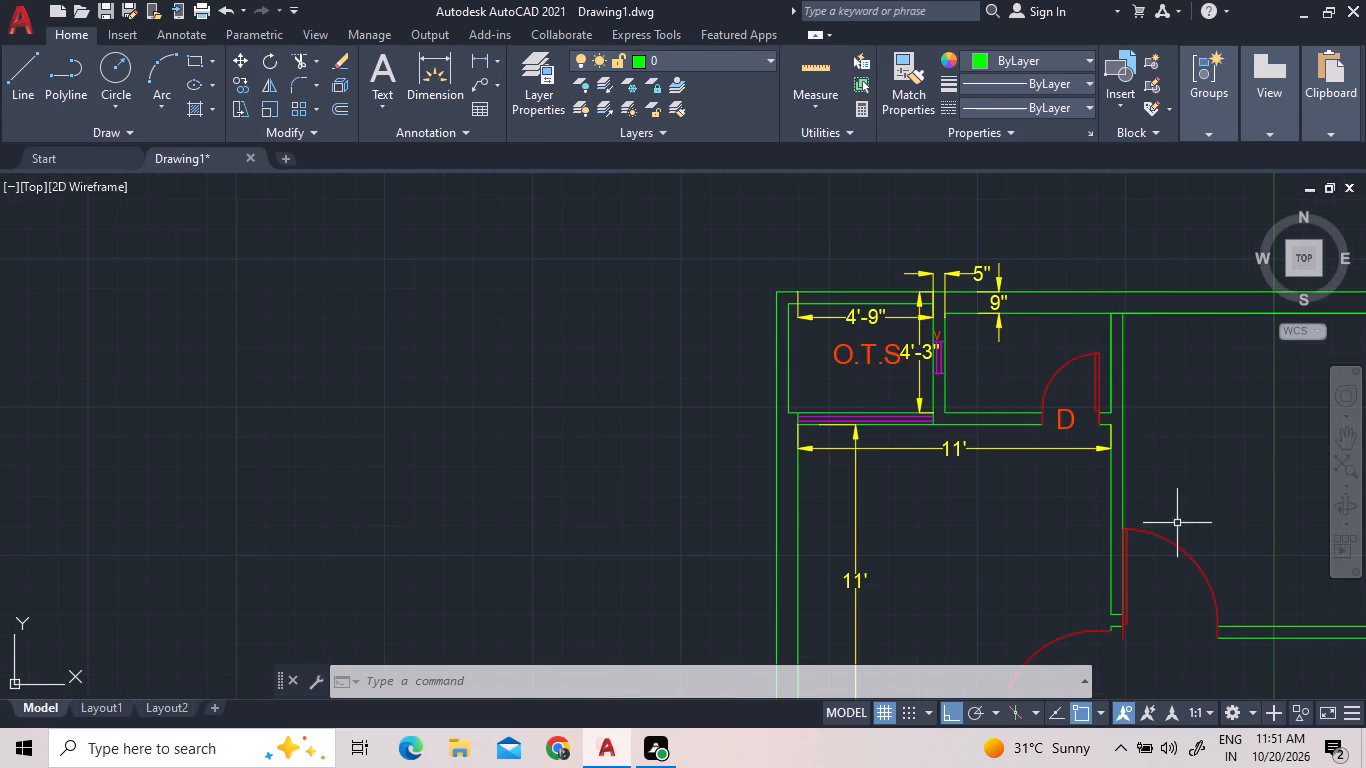
pyautogui.scroll(-2, 1039, 458)
pyautogui.scroll(2, 1052, 578)
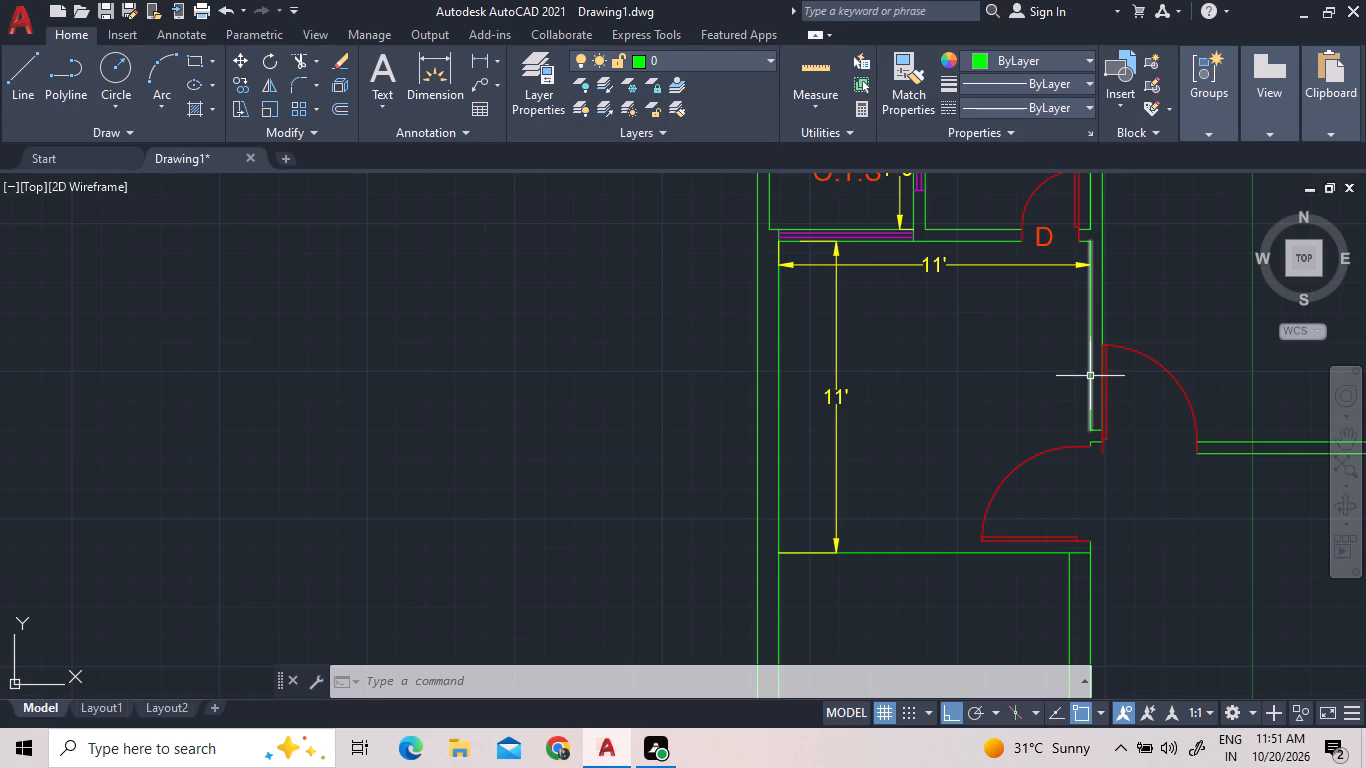
pyautogui.scroll(-1, 1083, 434)
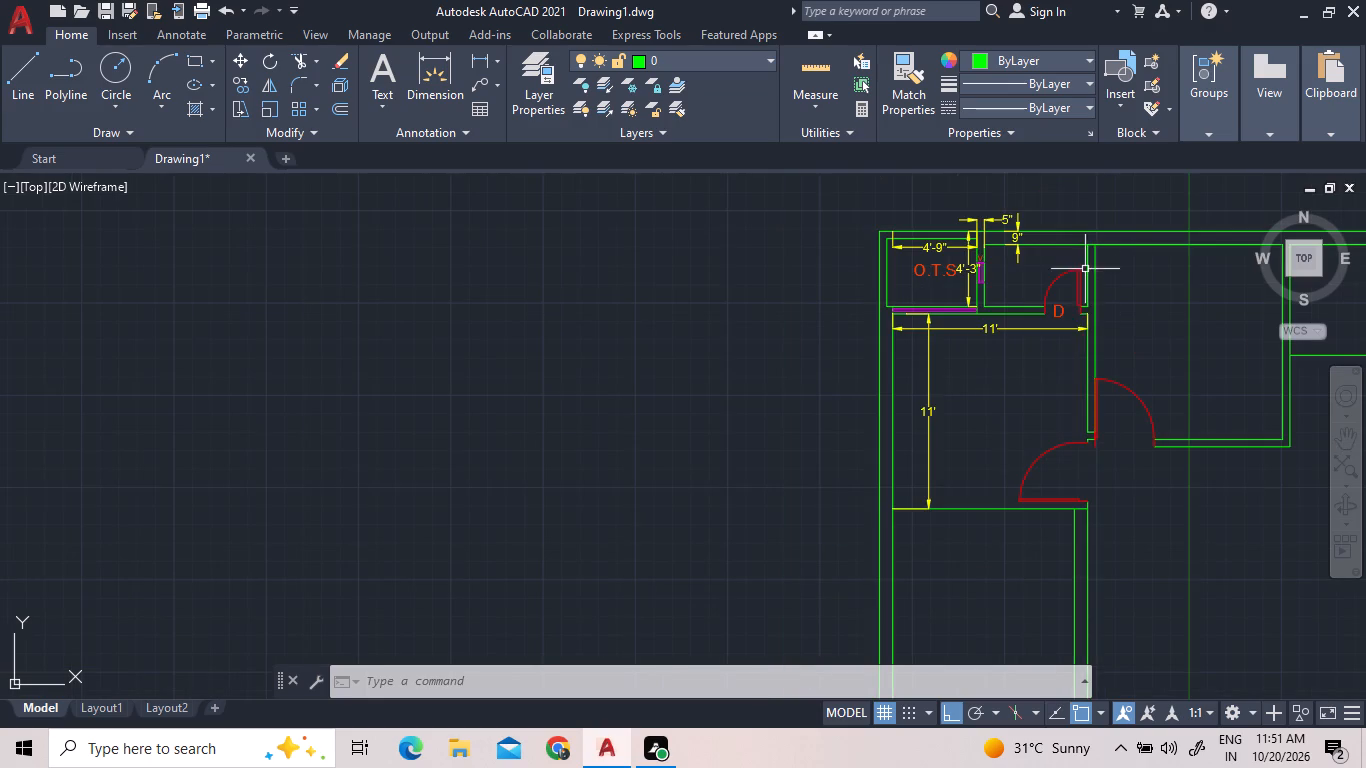
pyautogui.scroll(2, 1085, 251)
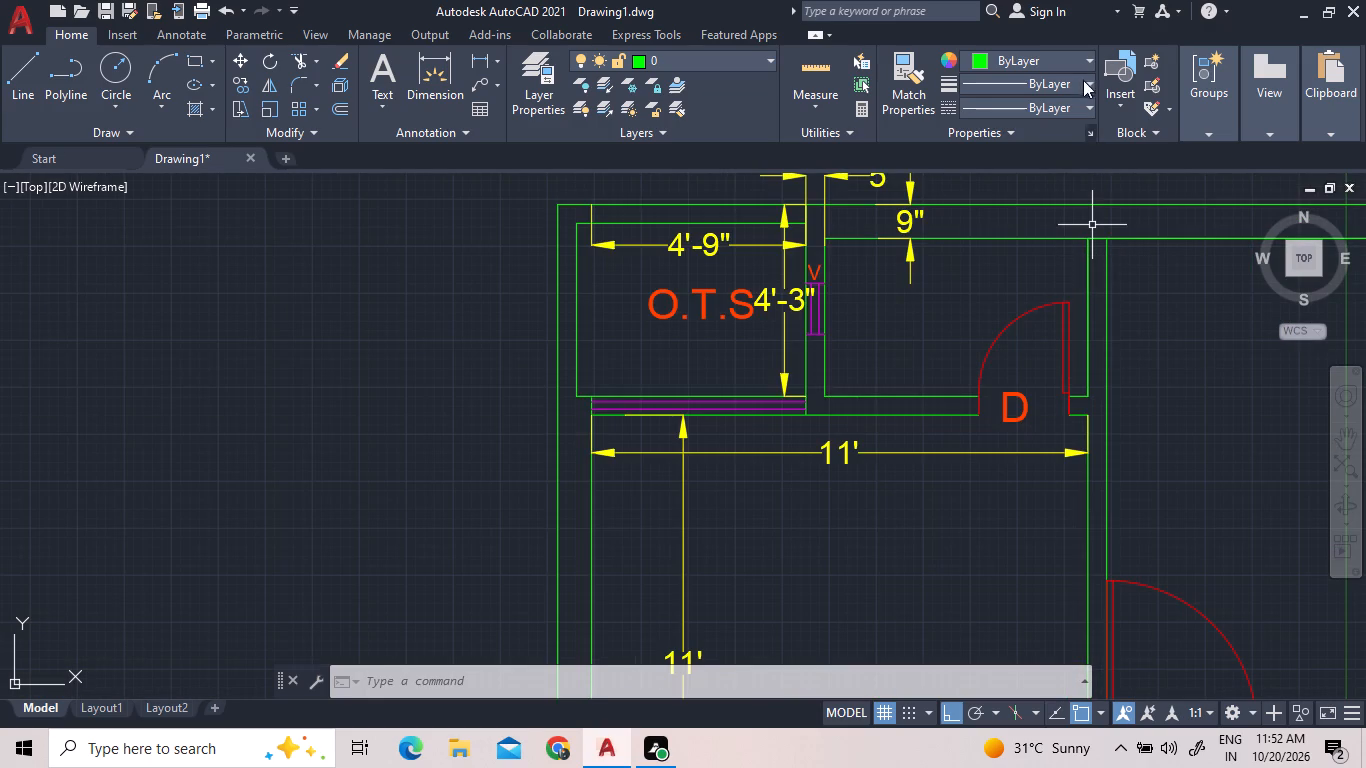
pyautogui.click(485, 73)
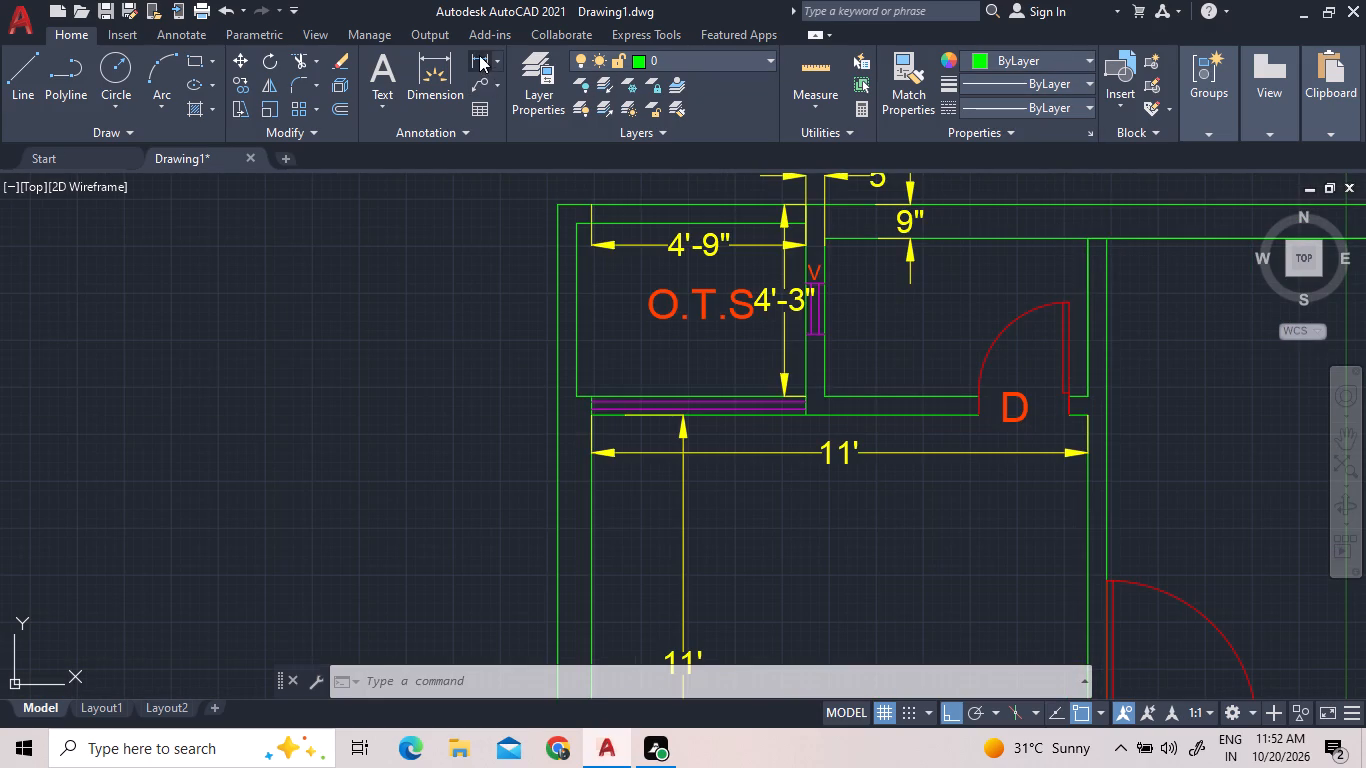
pyautogui.click(479, 55)
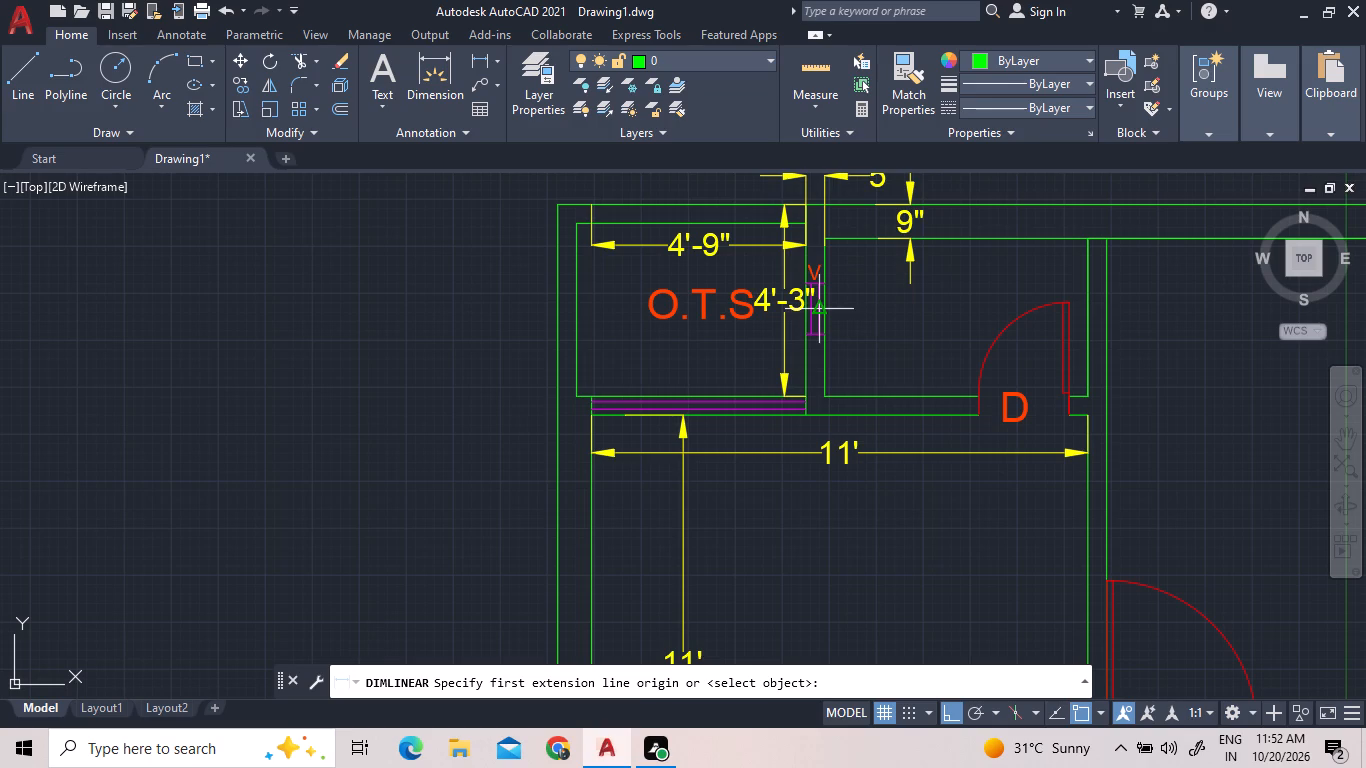
pyautogui.click(825, 304)
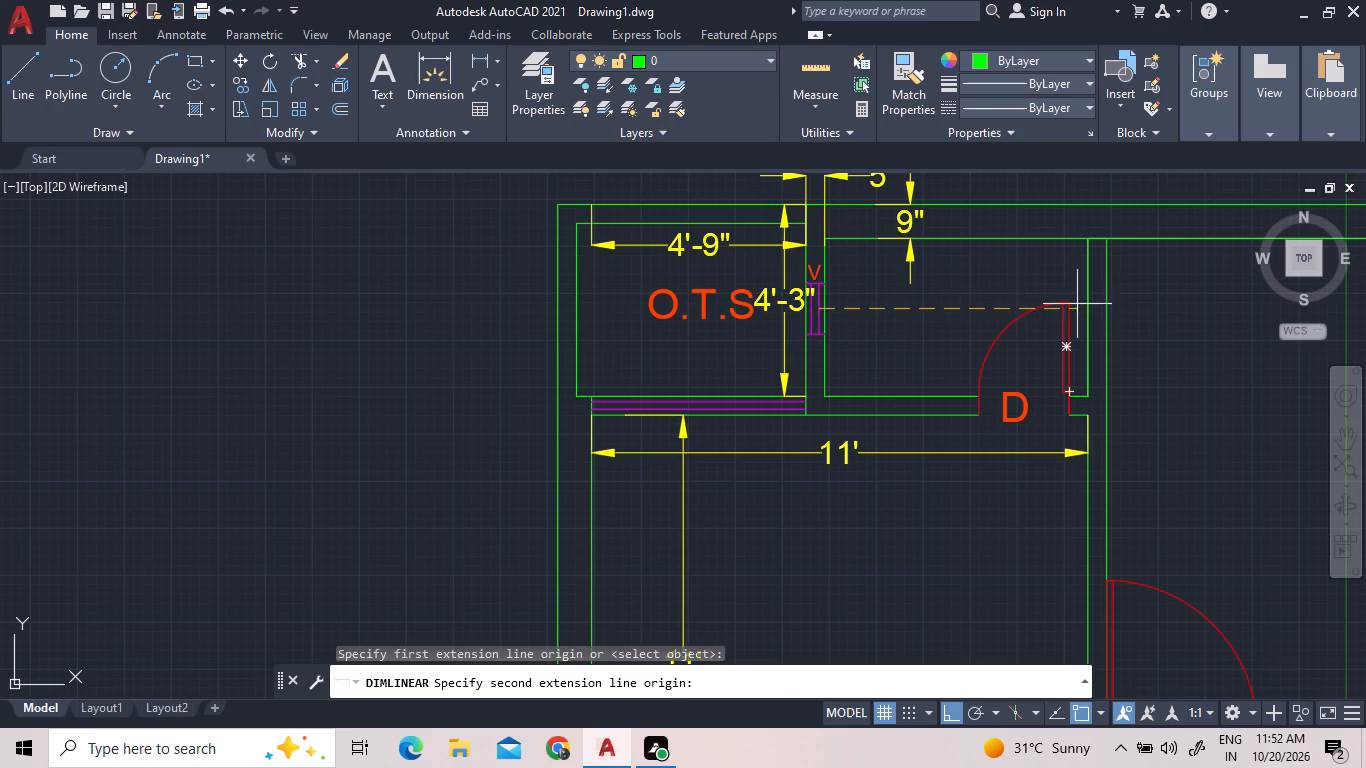
pyautogui.click(1093, 308)
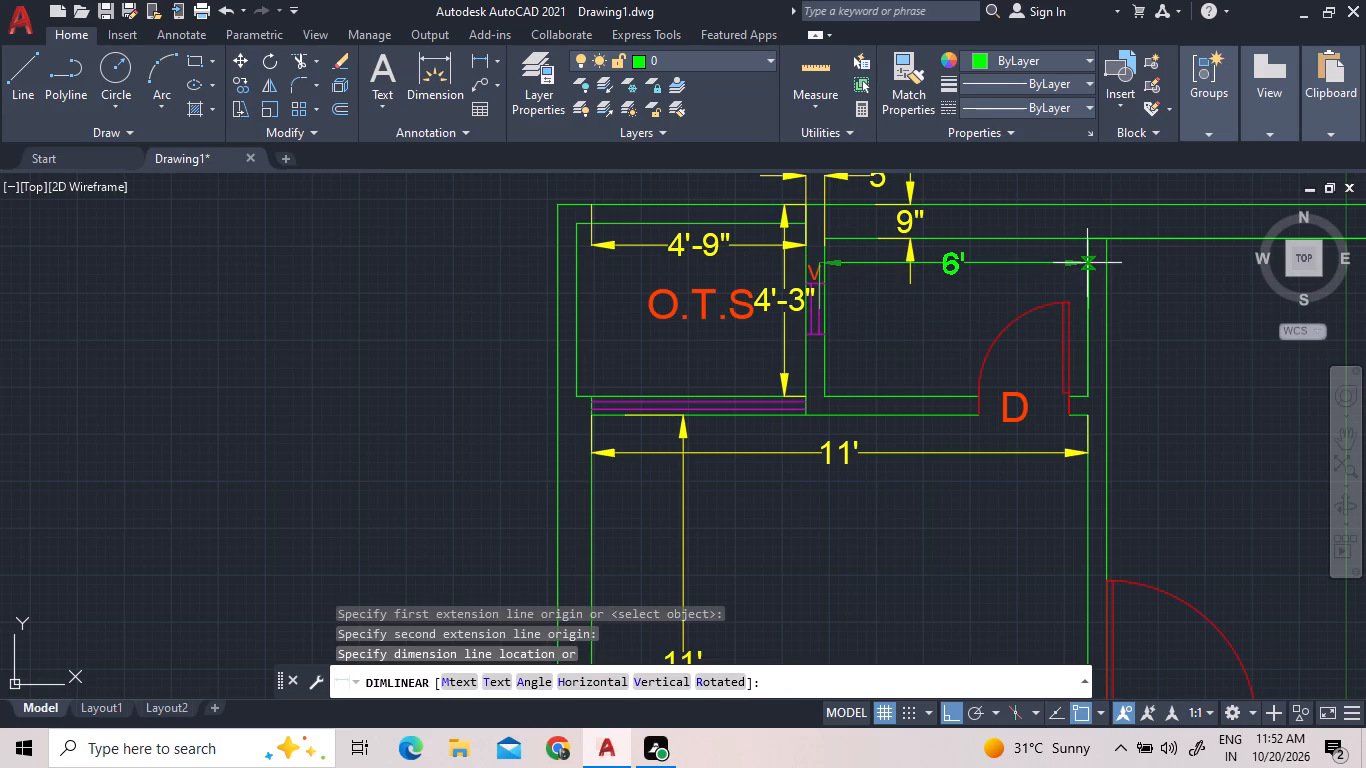
pyautogui.click(1087, 263)
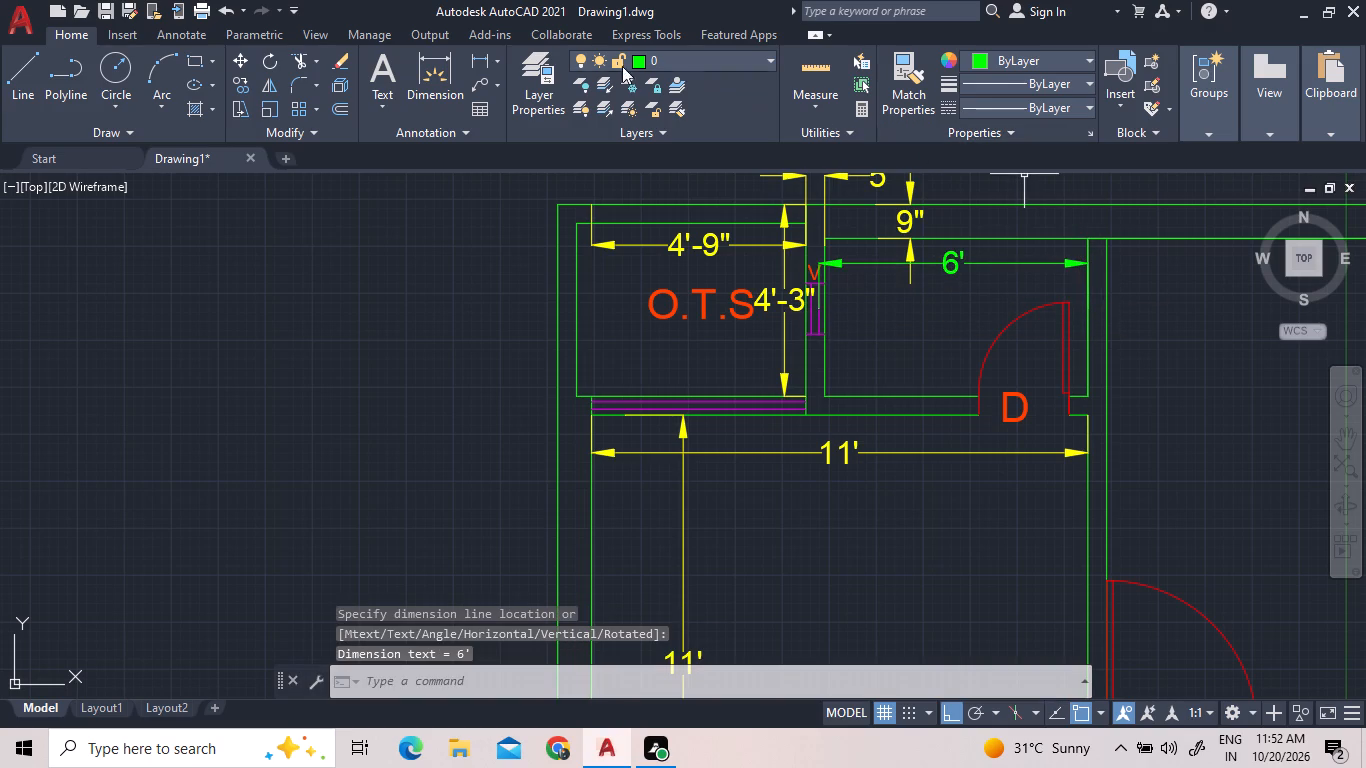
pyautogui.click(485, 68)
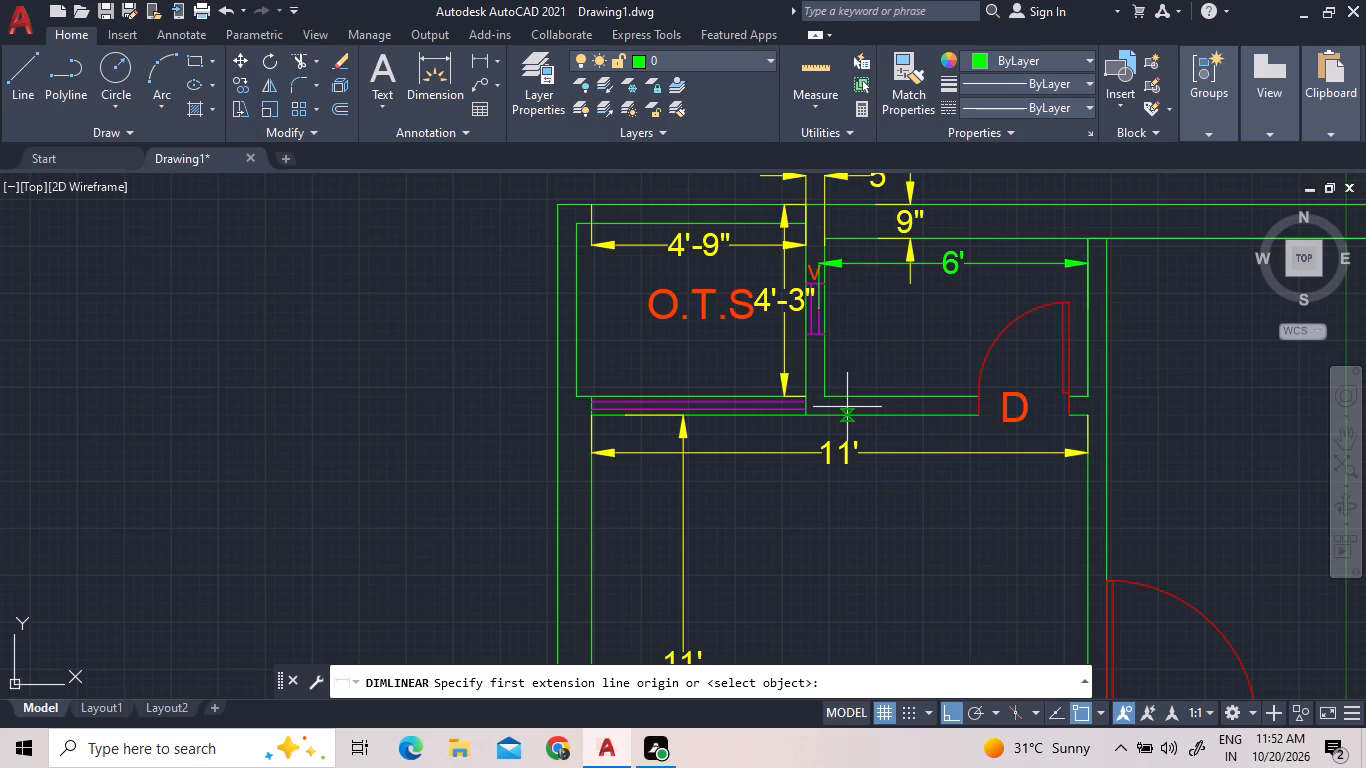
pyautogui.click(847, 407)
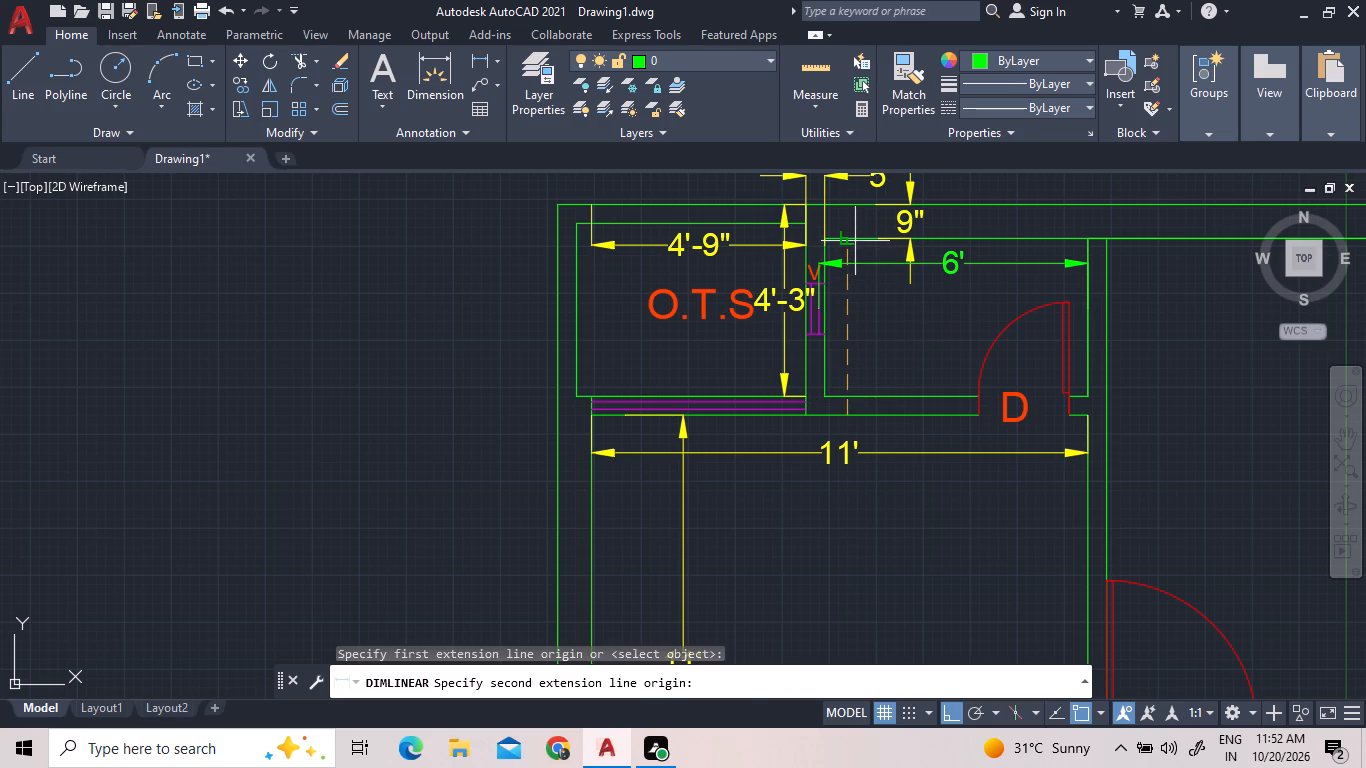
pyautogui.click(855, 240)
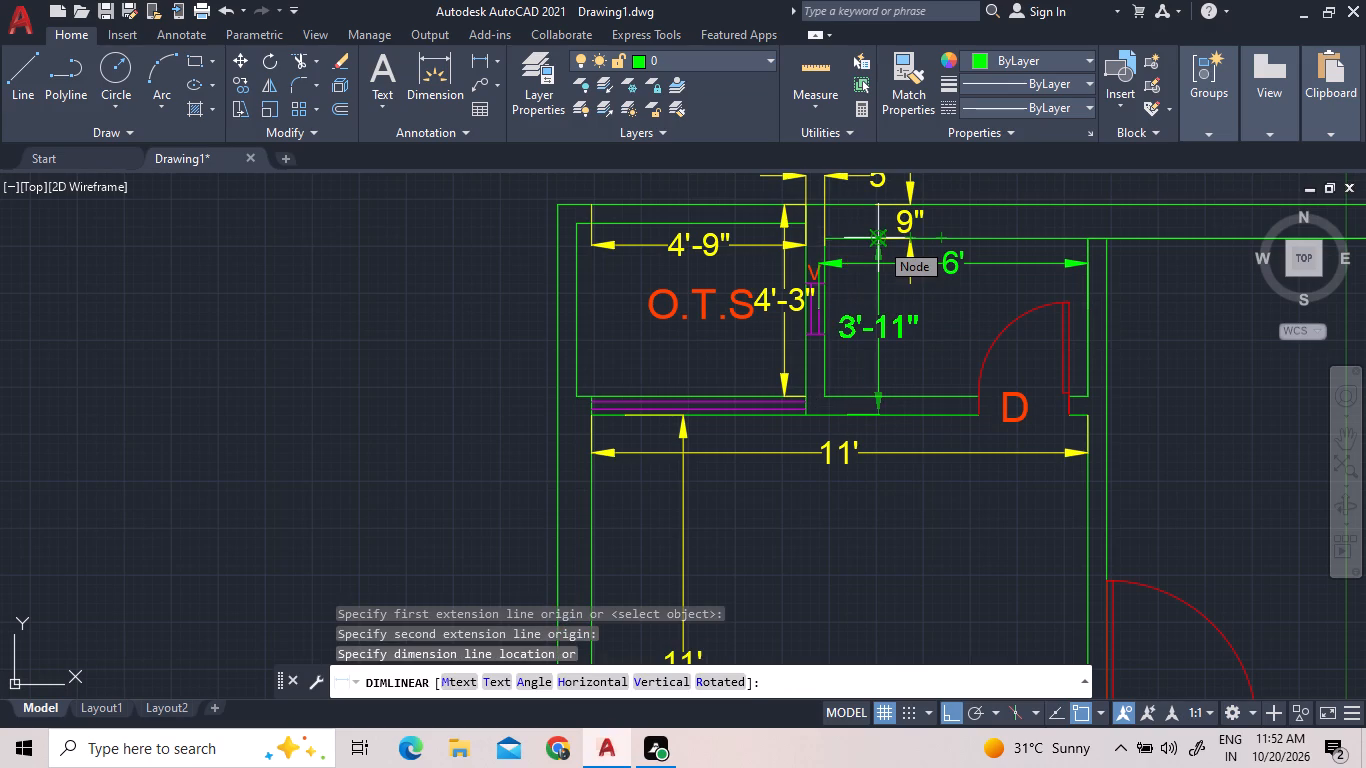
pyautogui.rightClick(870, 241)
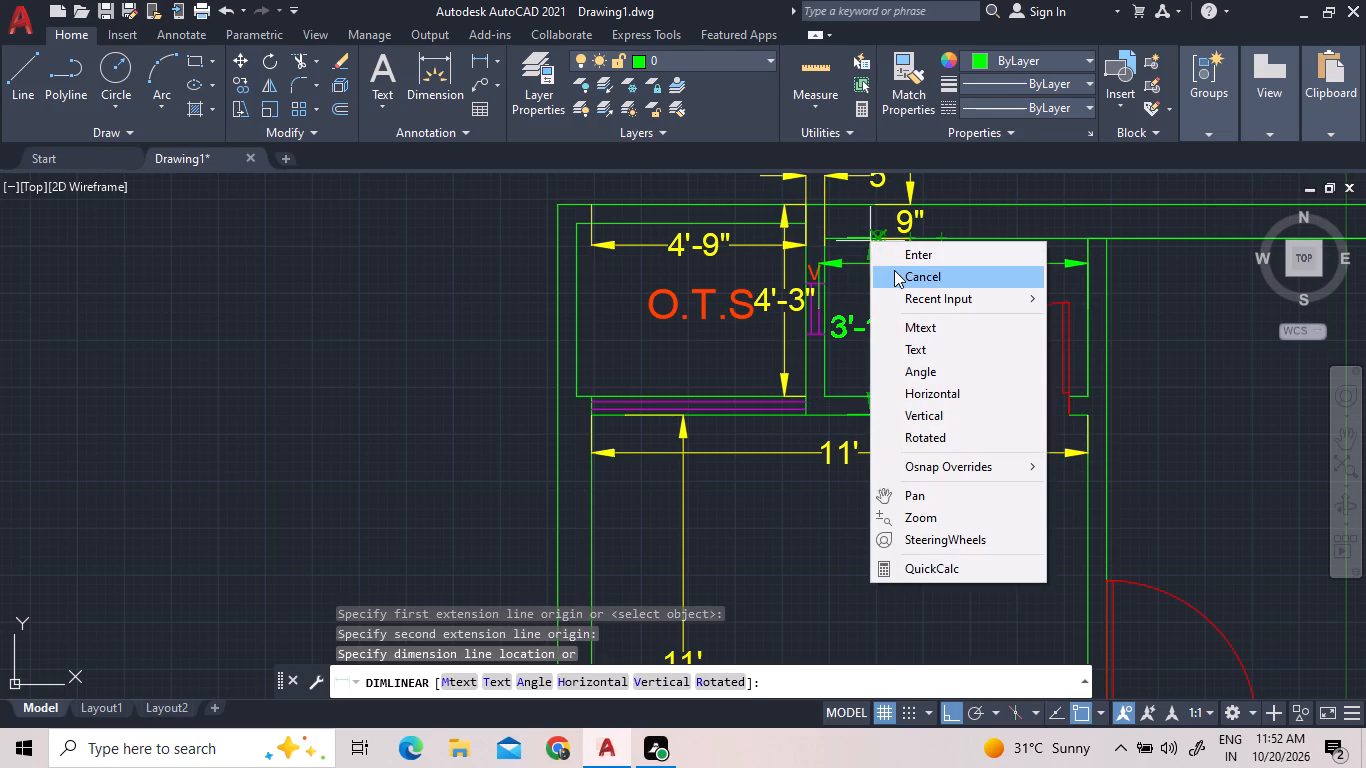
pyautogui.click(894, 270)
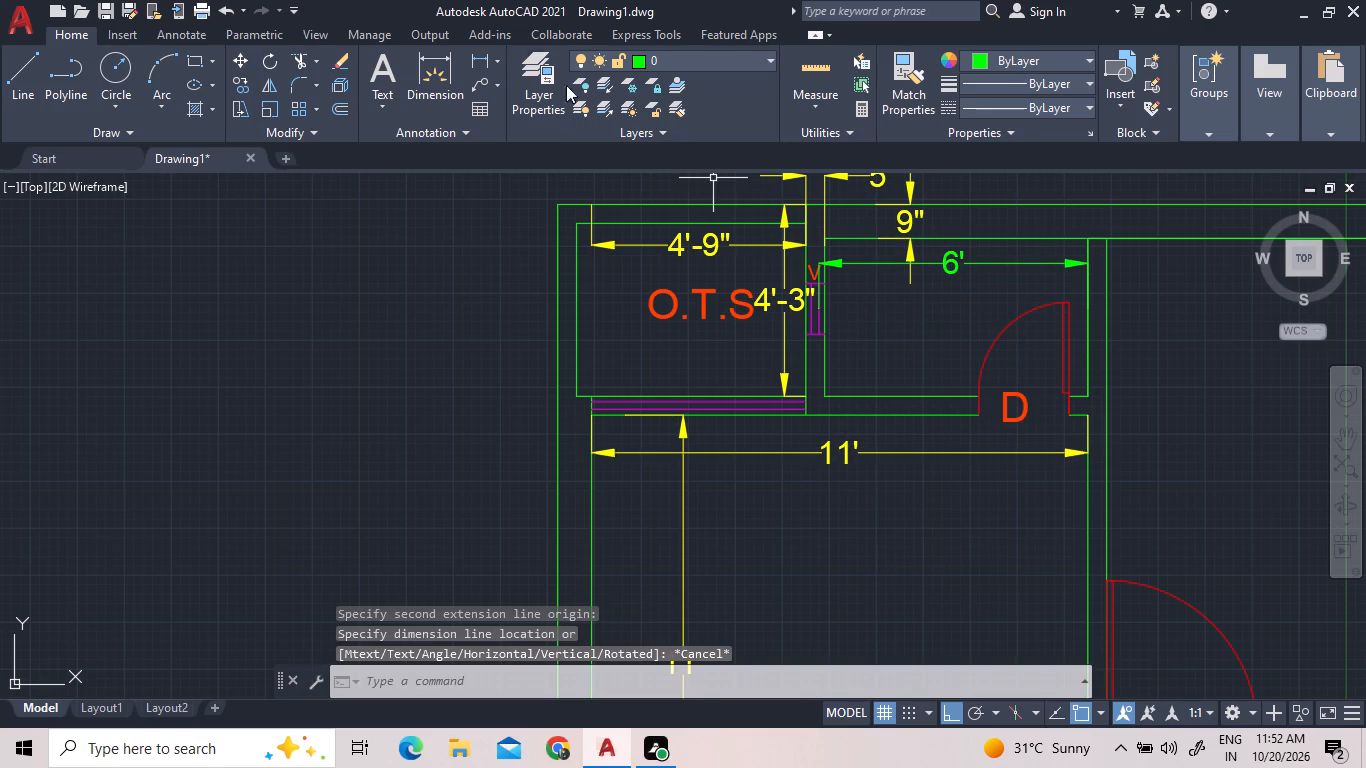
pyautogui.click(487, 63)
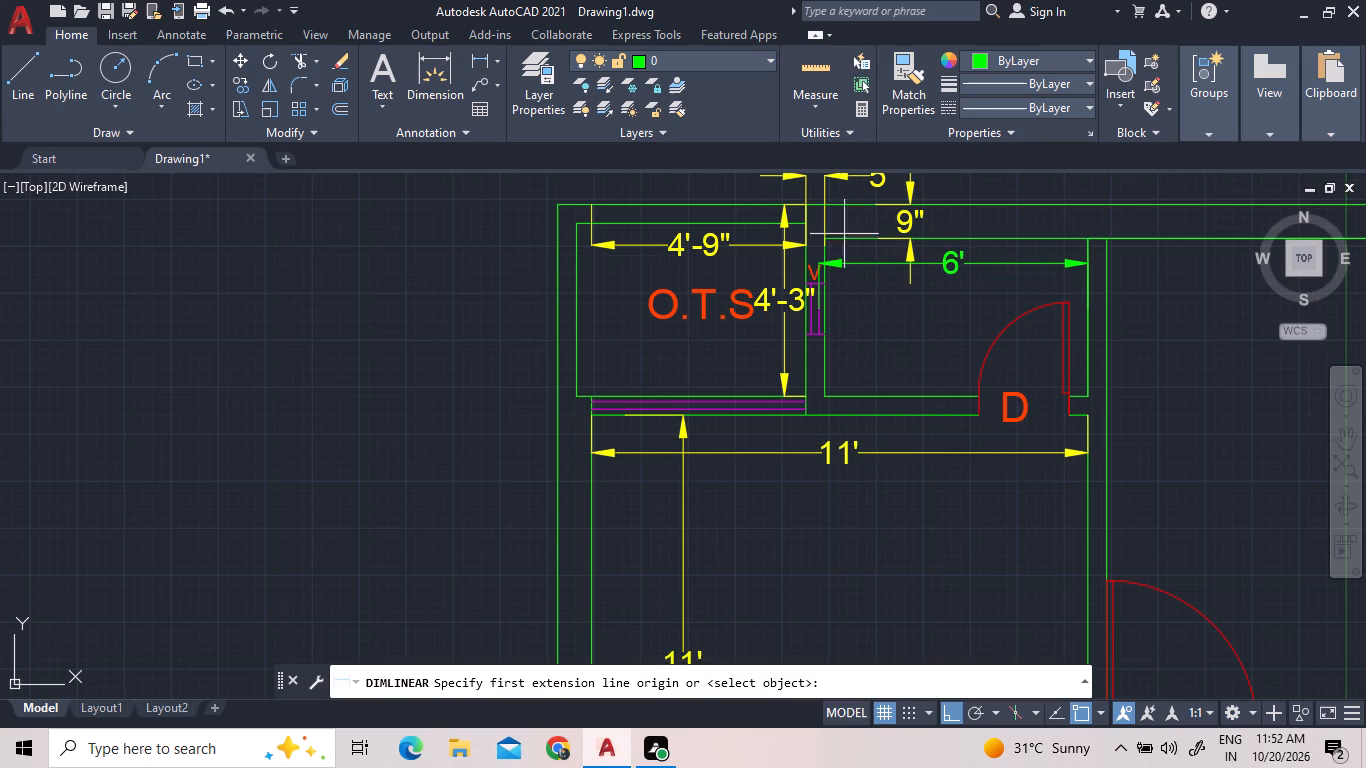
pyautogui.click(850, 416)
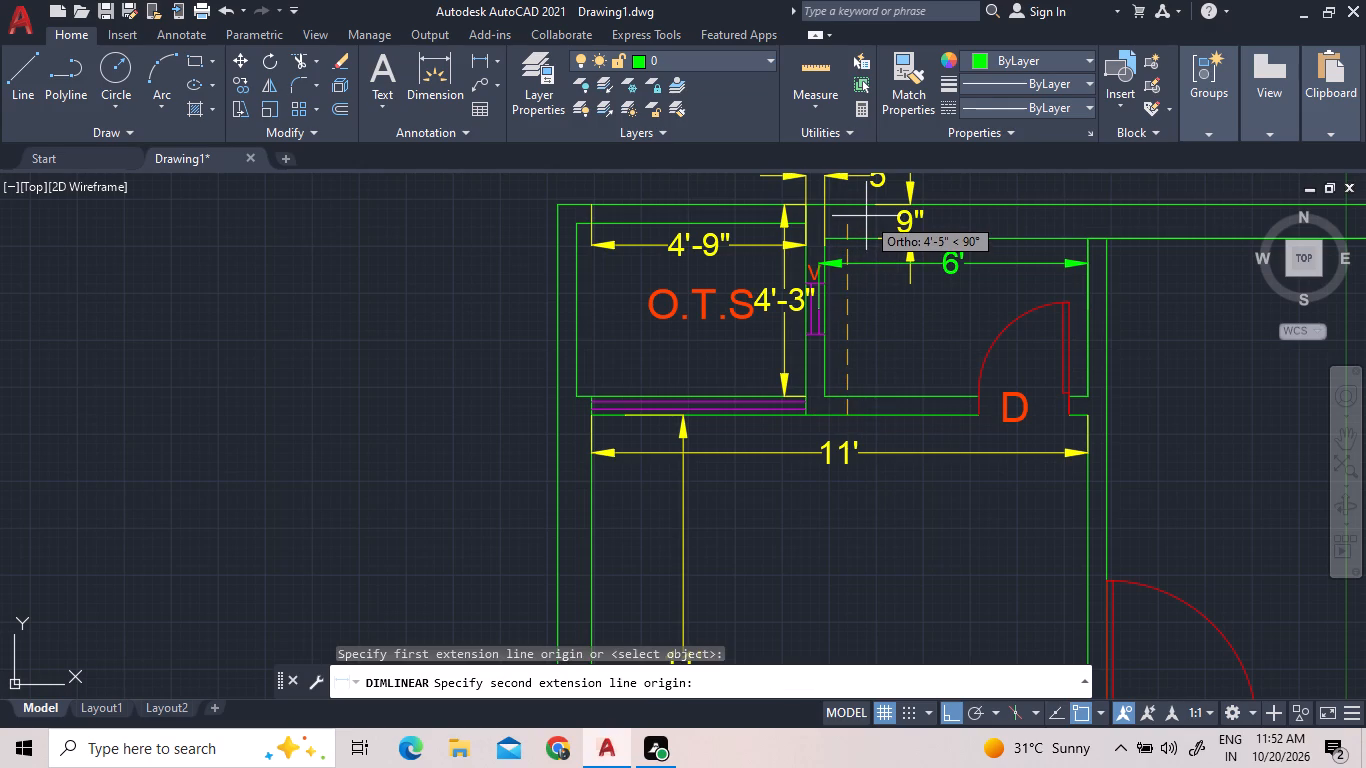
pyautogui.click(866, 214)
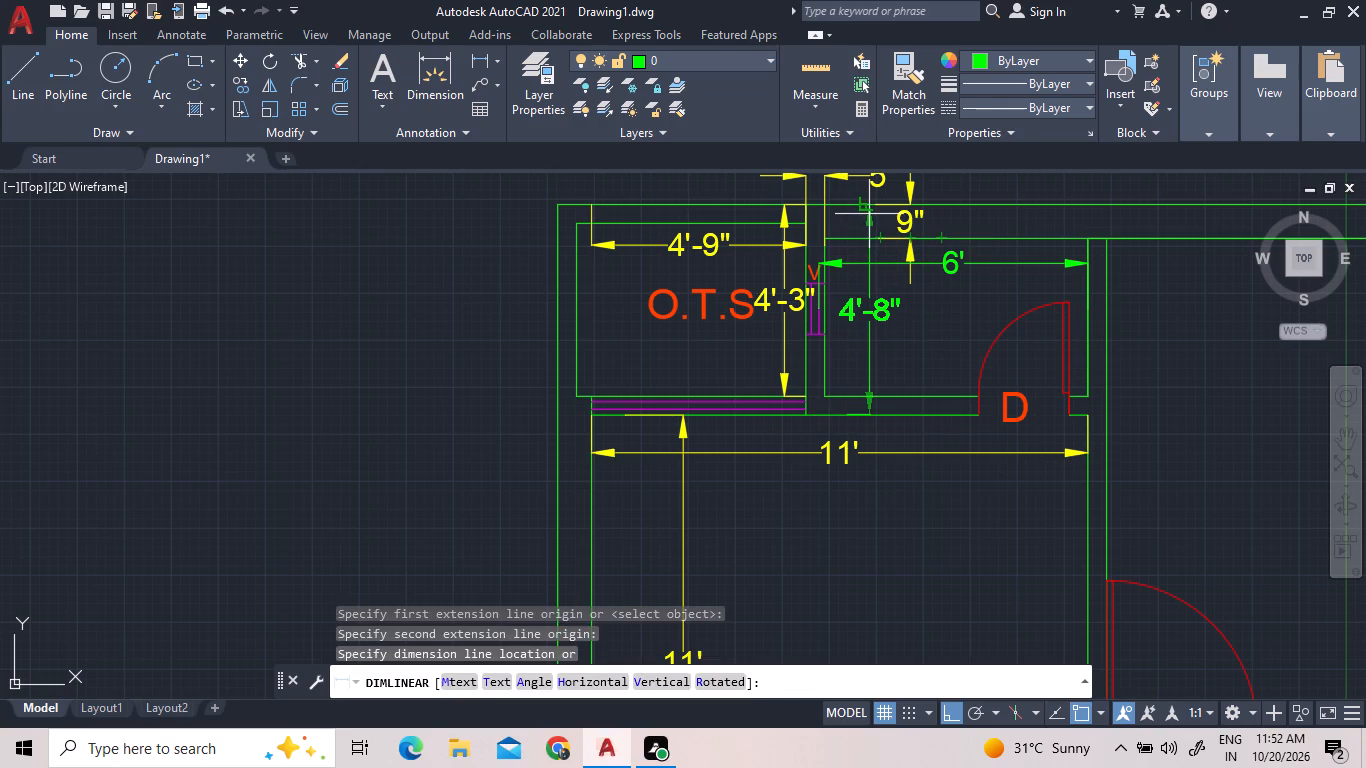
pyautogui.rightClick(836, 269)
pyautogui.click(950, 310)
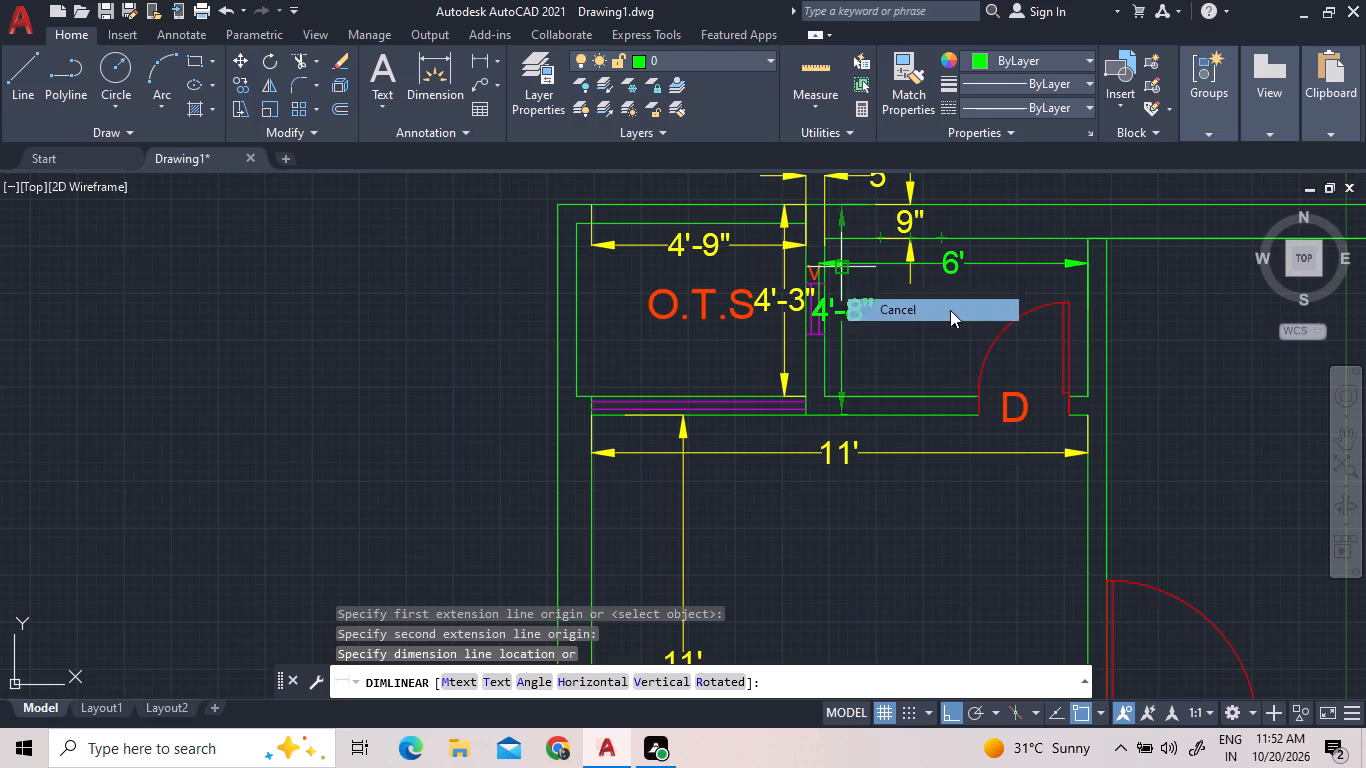
# Add a vertical linear dimension in the small room, from the lower line of its bottom wall to the top wall's inner line.
pyautogui.click(483, 62)
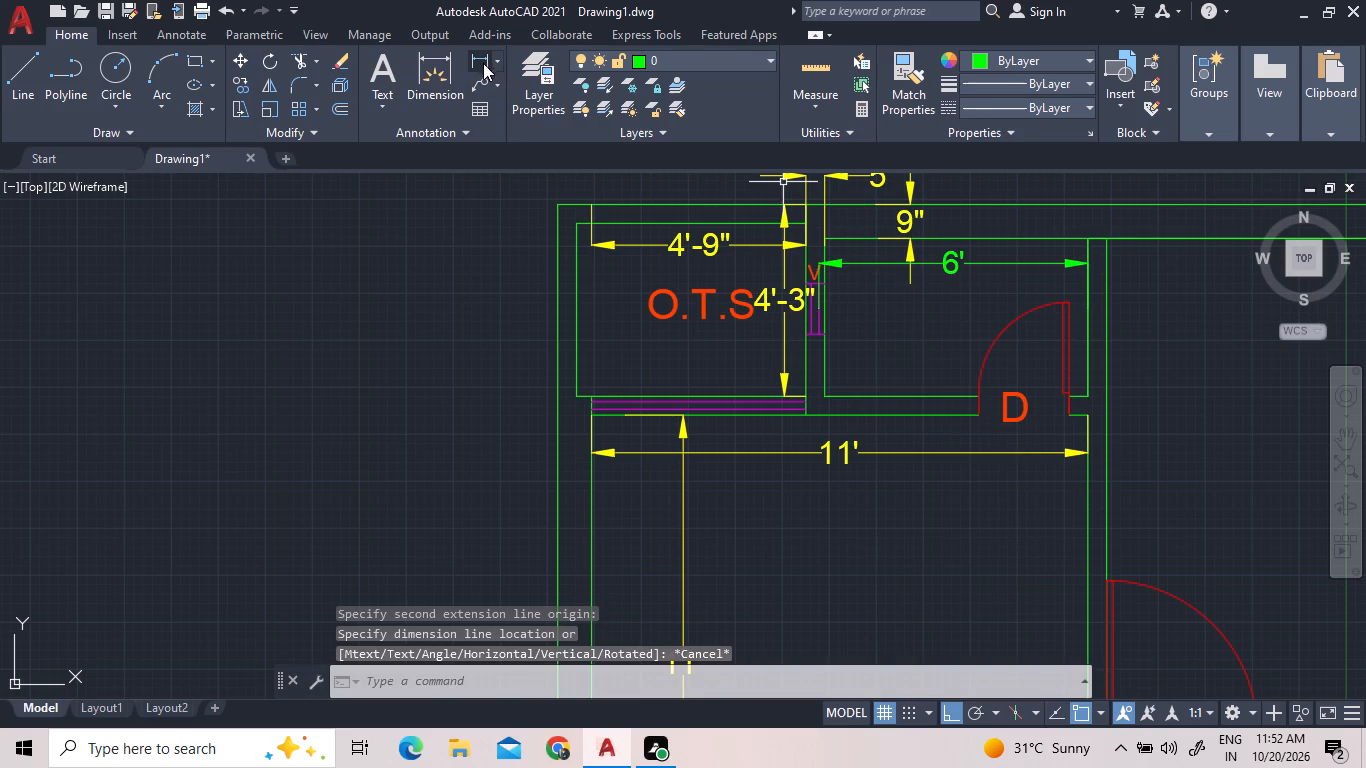
pyautogui.click(857, 416)
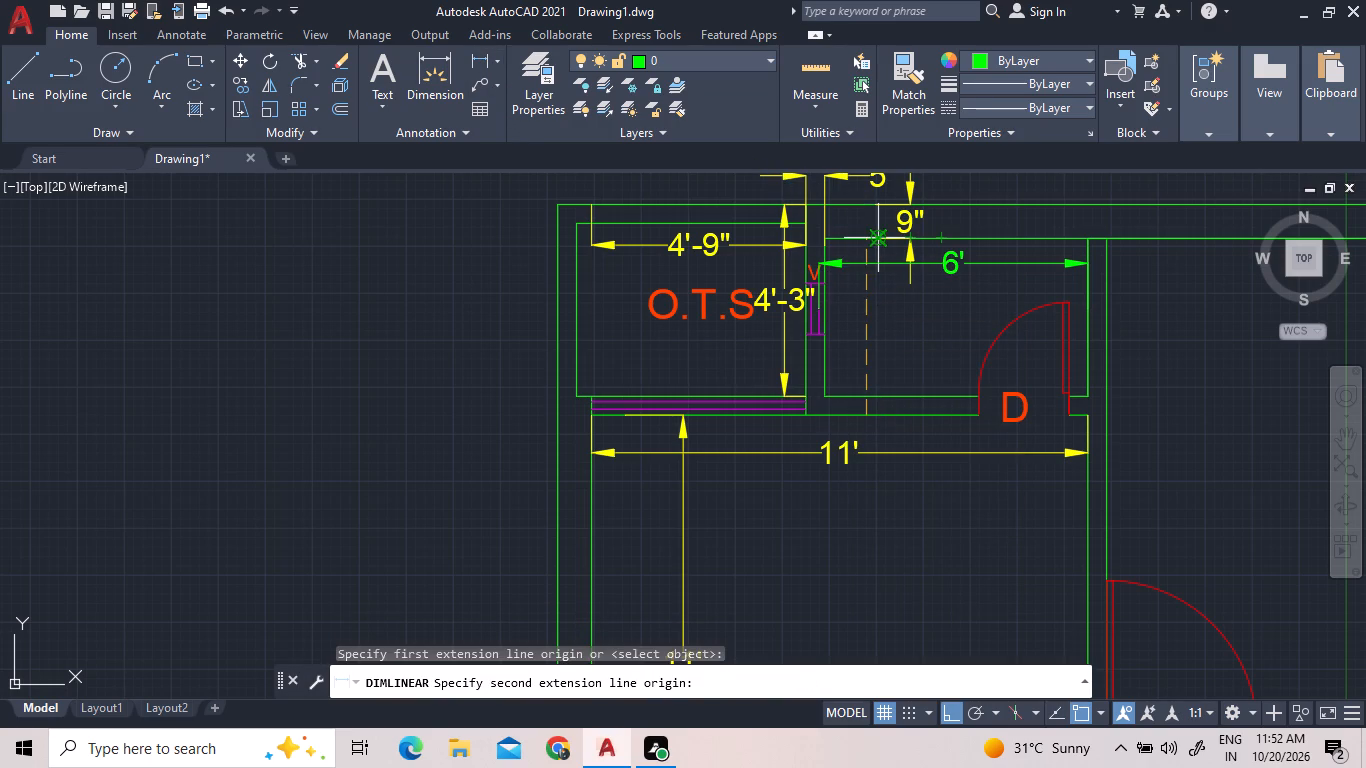
pyautogui.click(861, 235)
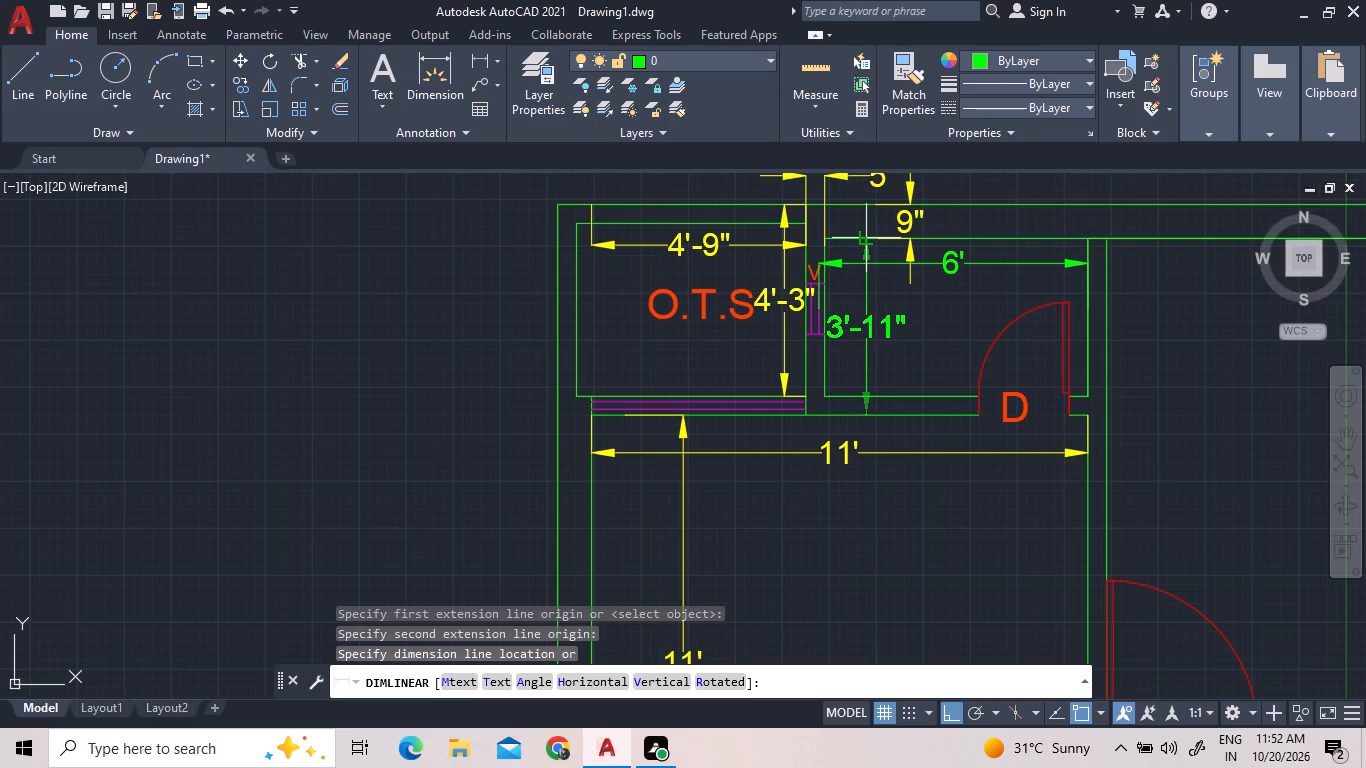
pyautogui.click(863, 237)
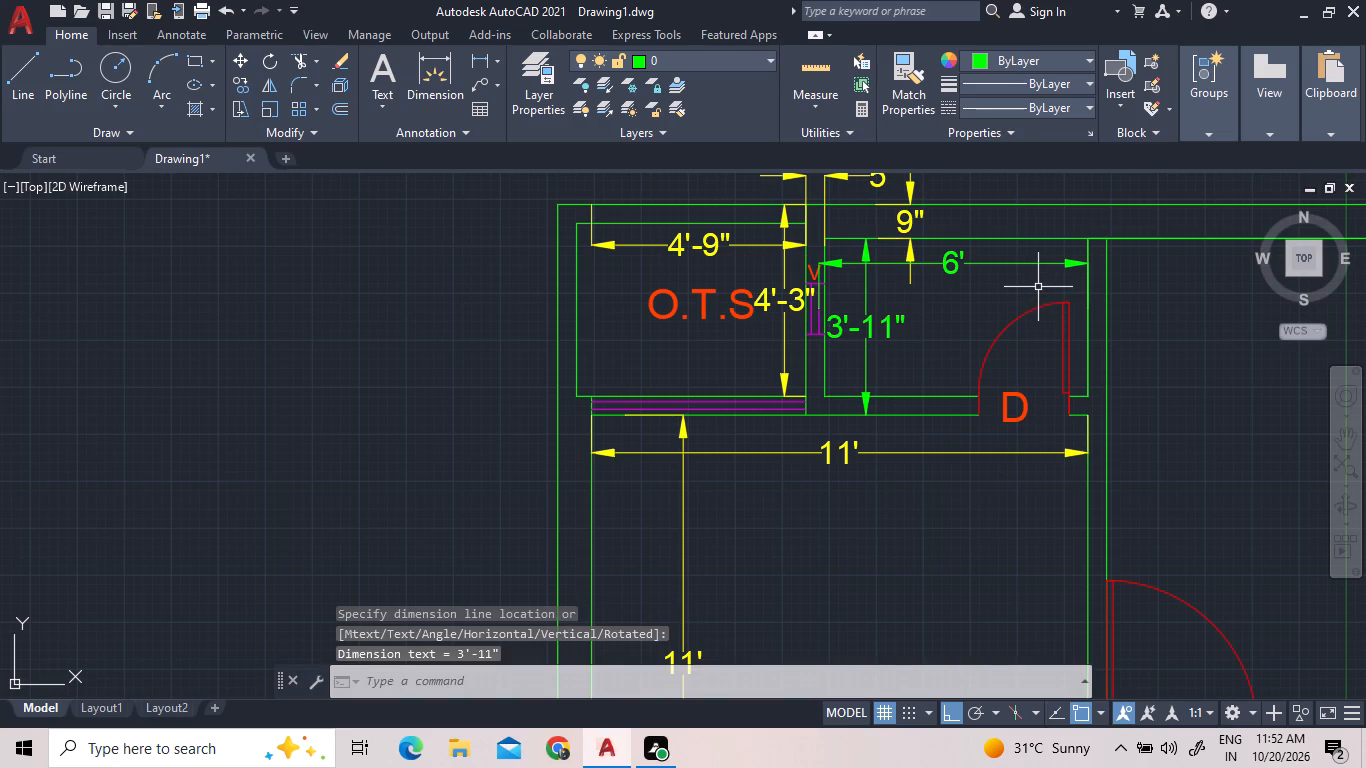
# Move the small room's horizontal and vertical dimensions to the dim layer.
pyautogui.scroll(-1, 1019, 270)
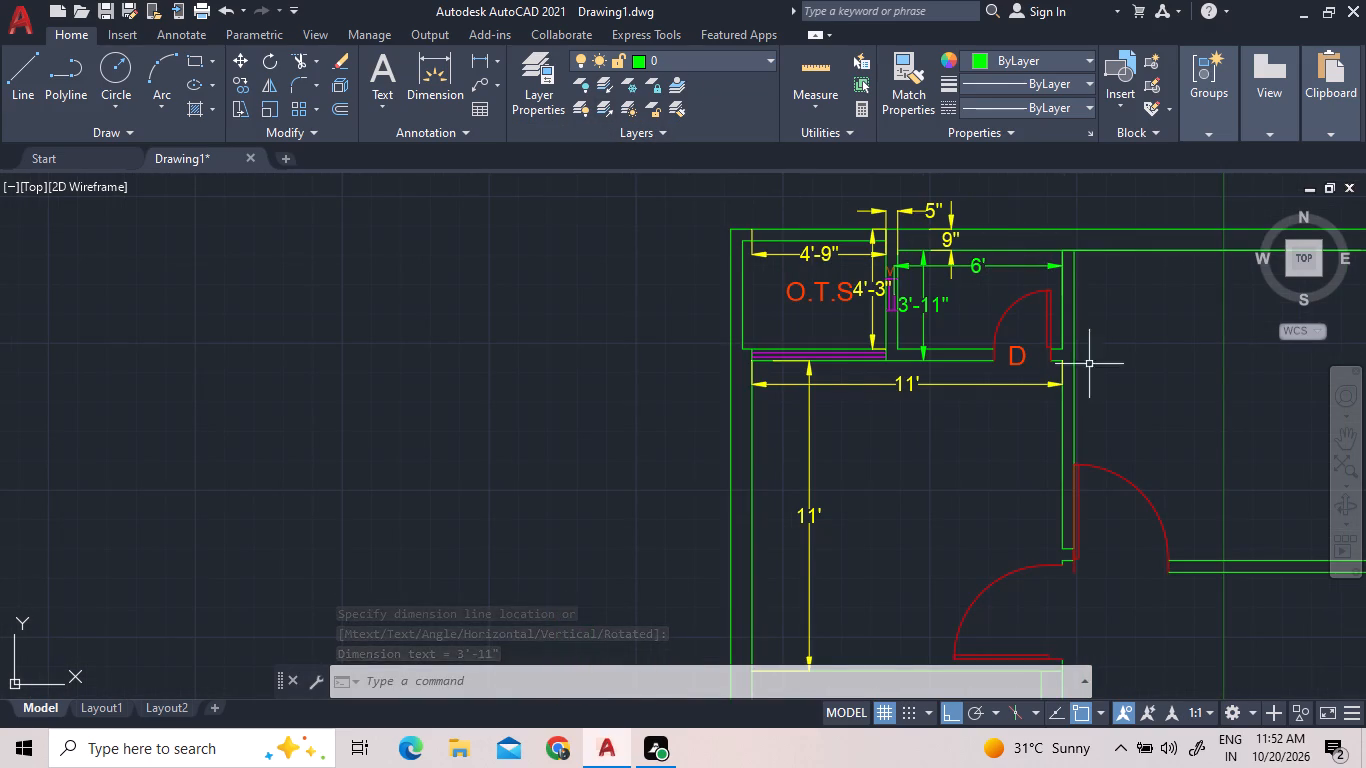
pyautogui.scroll(1, 1077, 309)
pyautogui.scroll(-1, 1077, 309)
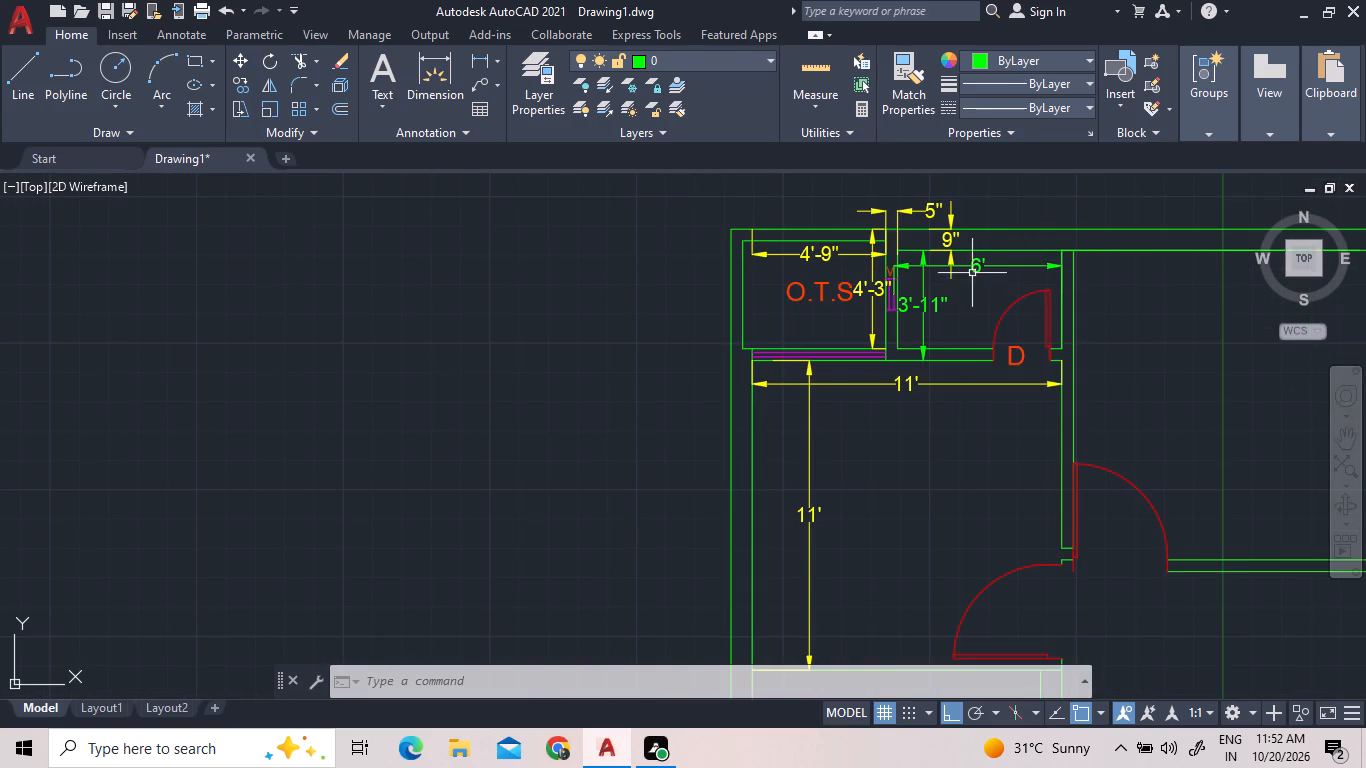
pyautogui.click(972, 260)
pyautogui.click(925, 307)
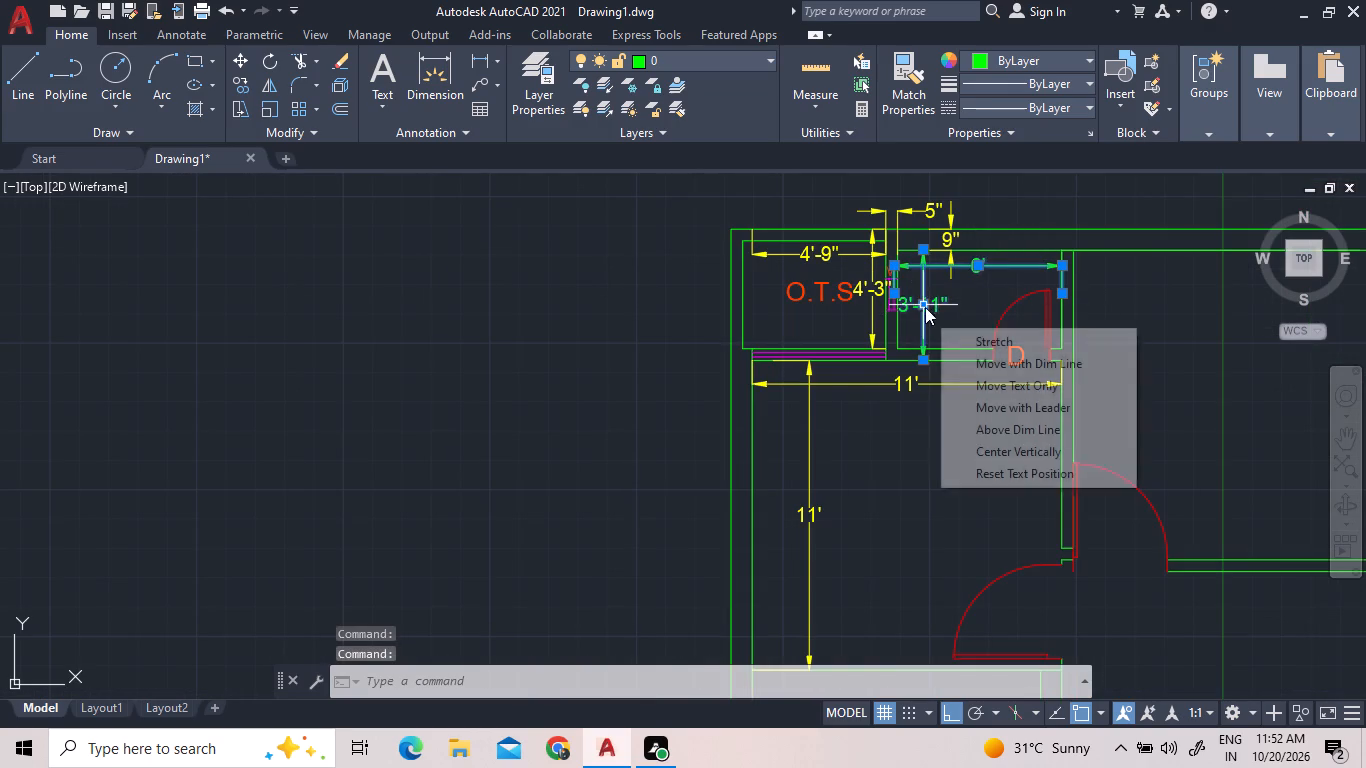
pyautogui.click(741, 62)
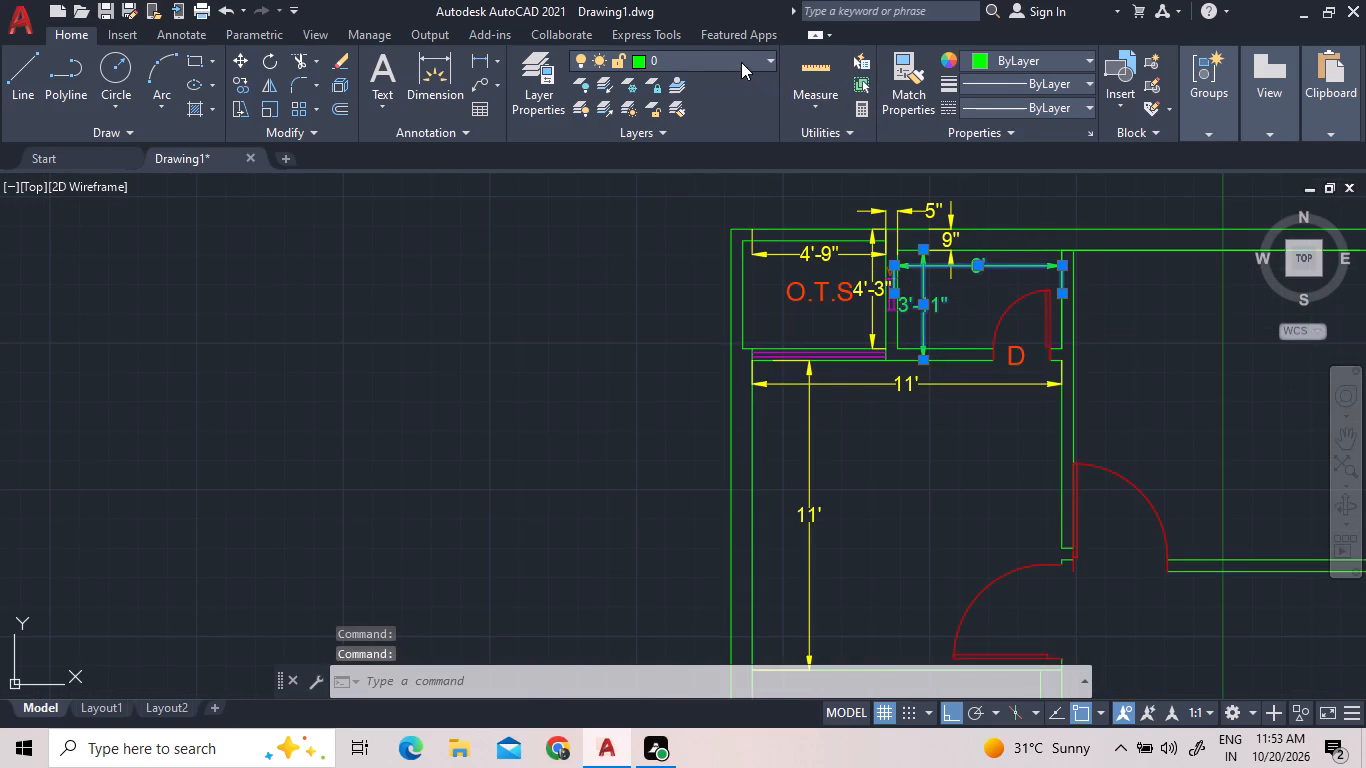
pyautogui.click(718, 135)
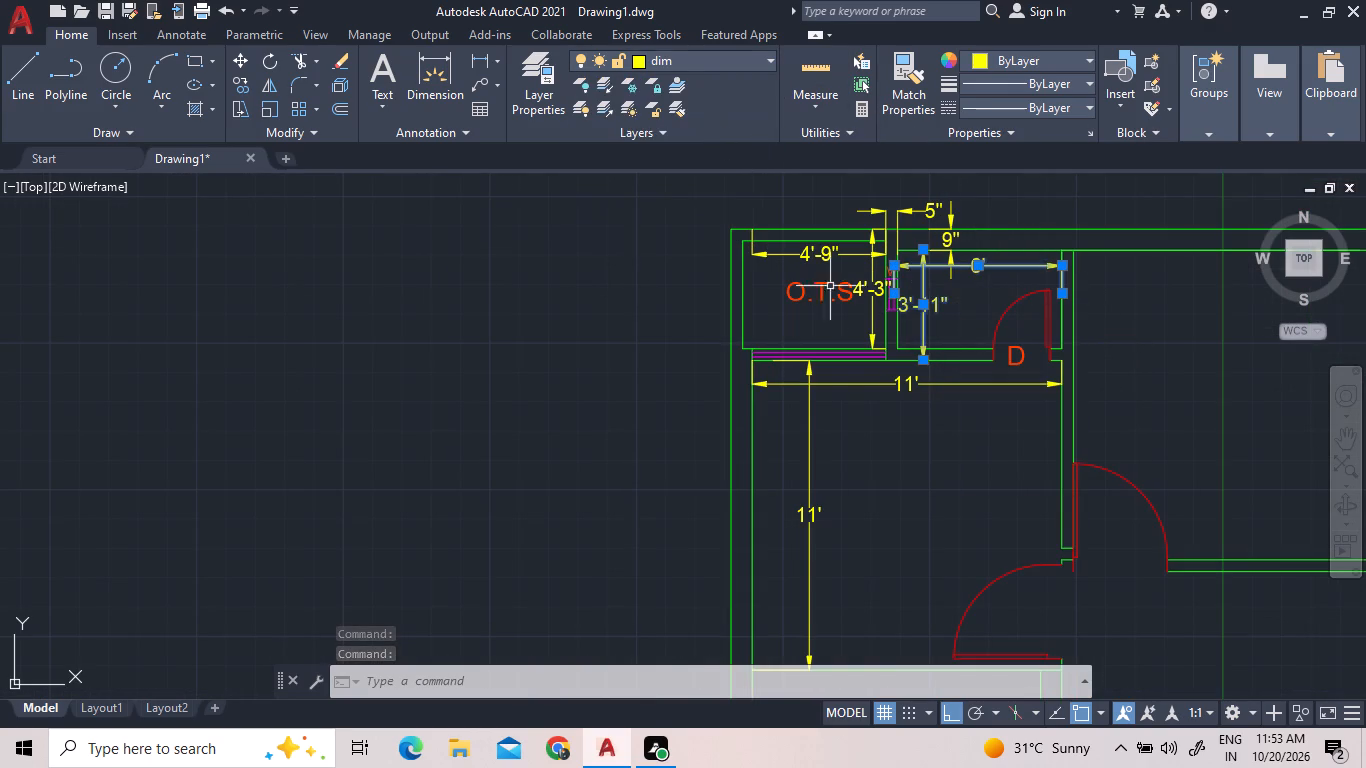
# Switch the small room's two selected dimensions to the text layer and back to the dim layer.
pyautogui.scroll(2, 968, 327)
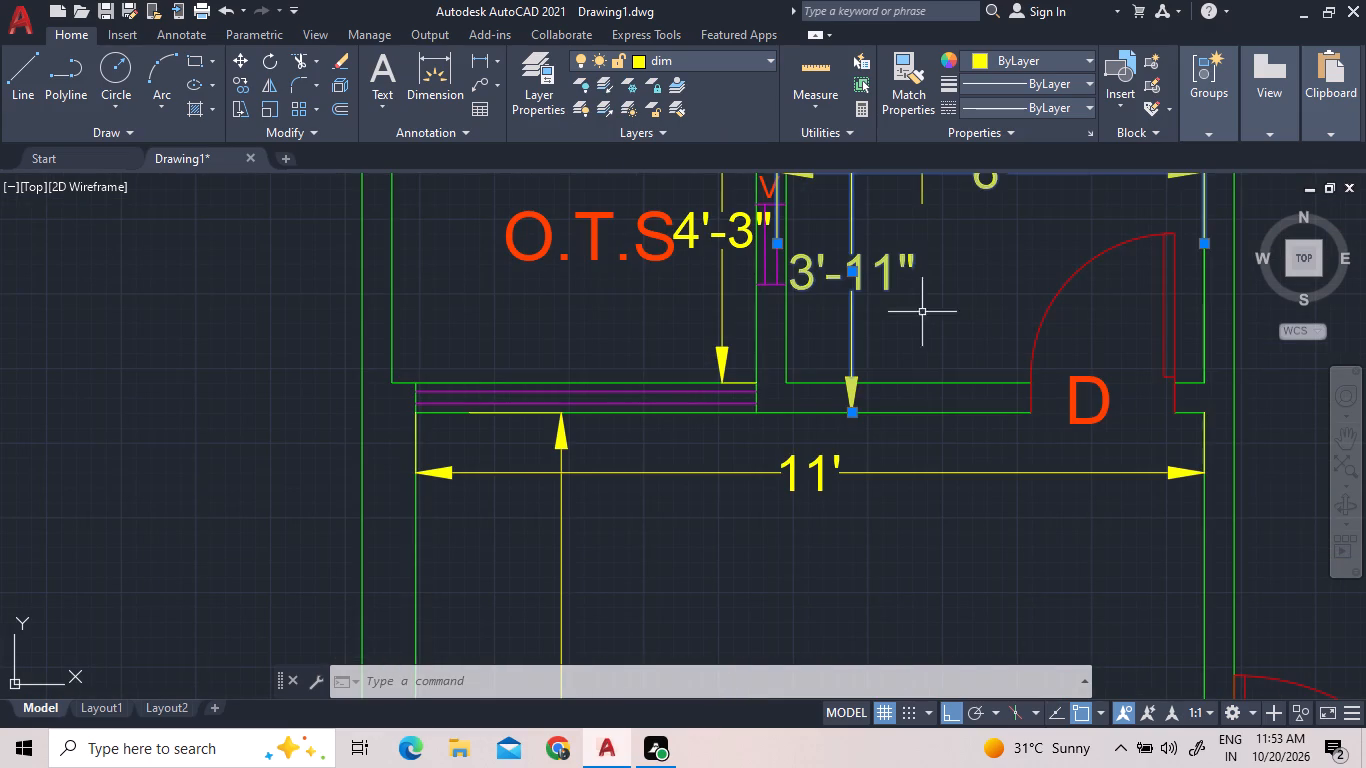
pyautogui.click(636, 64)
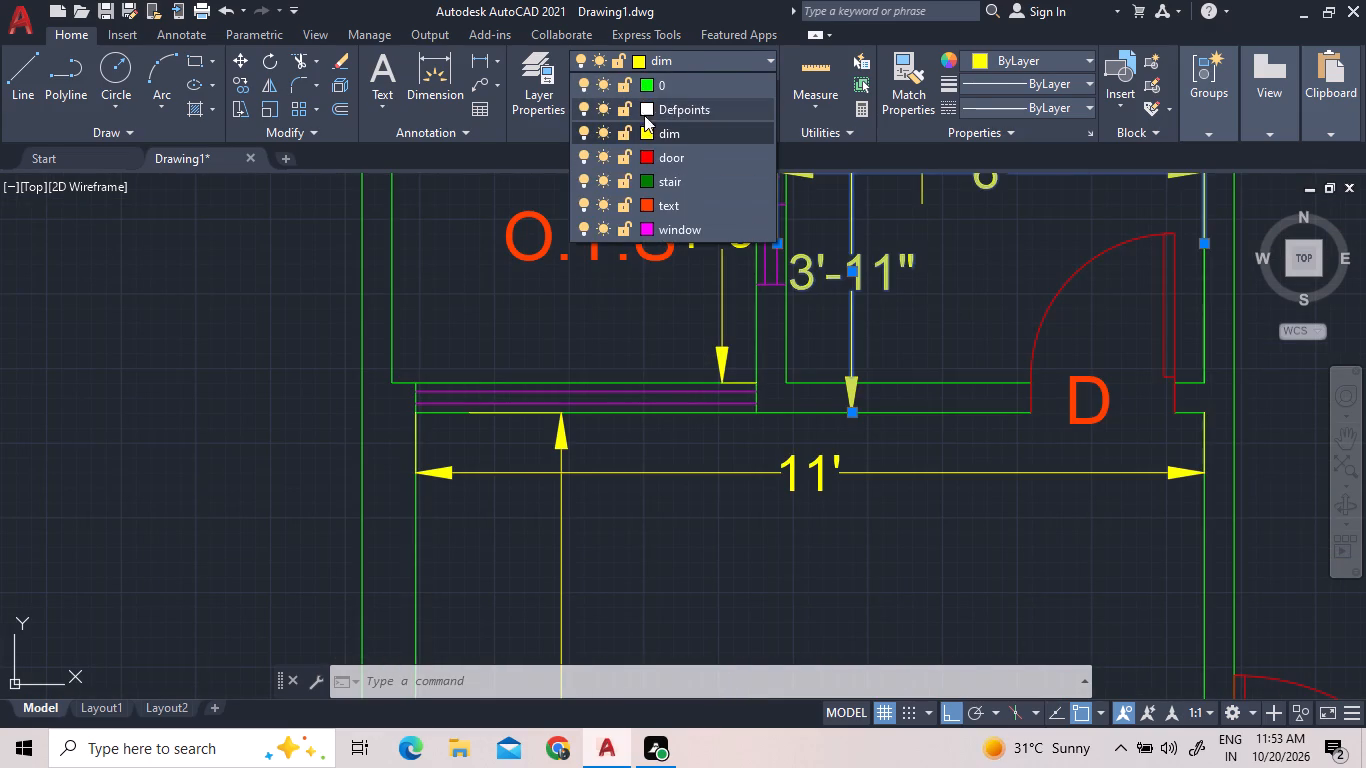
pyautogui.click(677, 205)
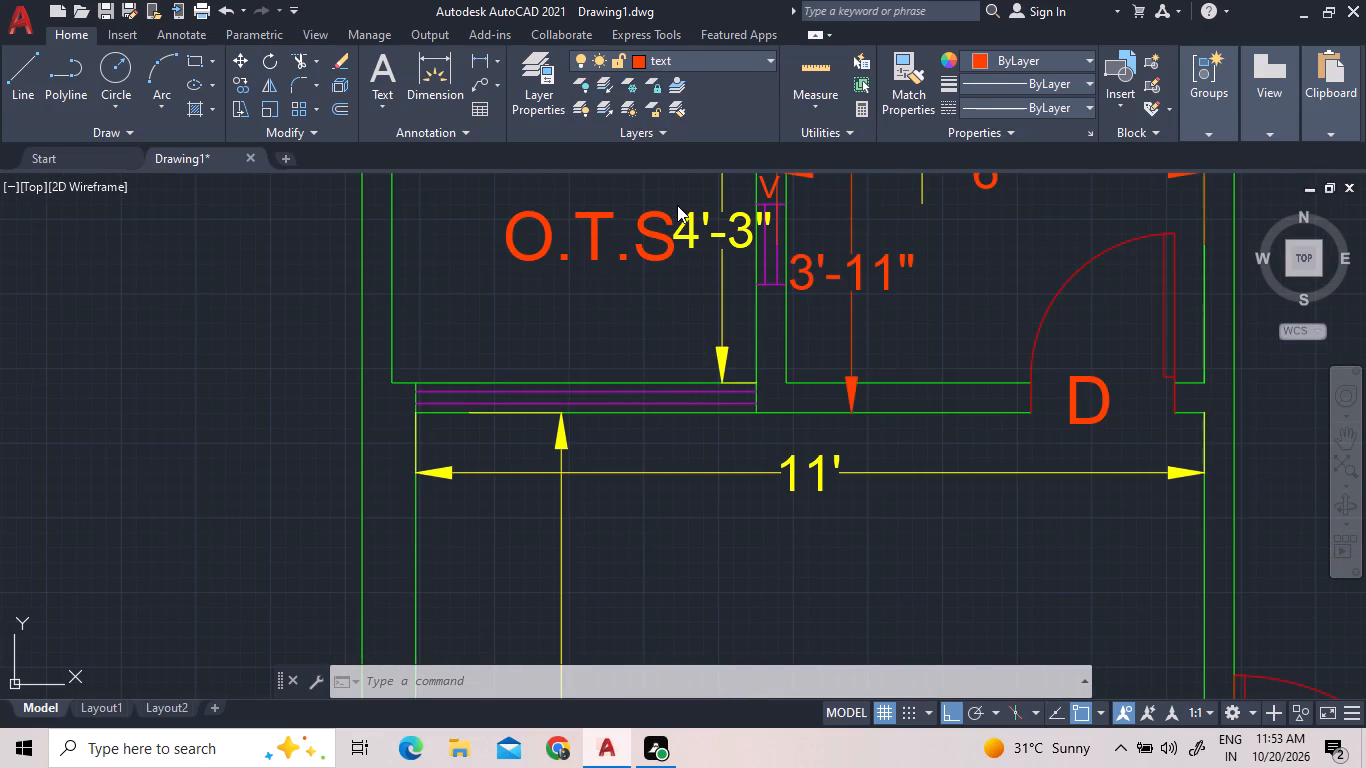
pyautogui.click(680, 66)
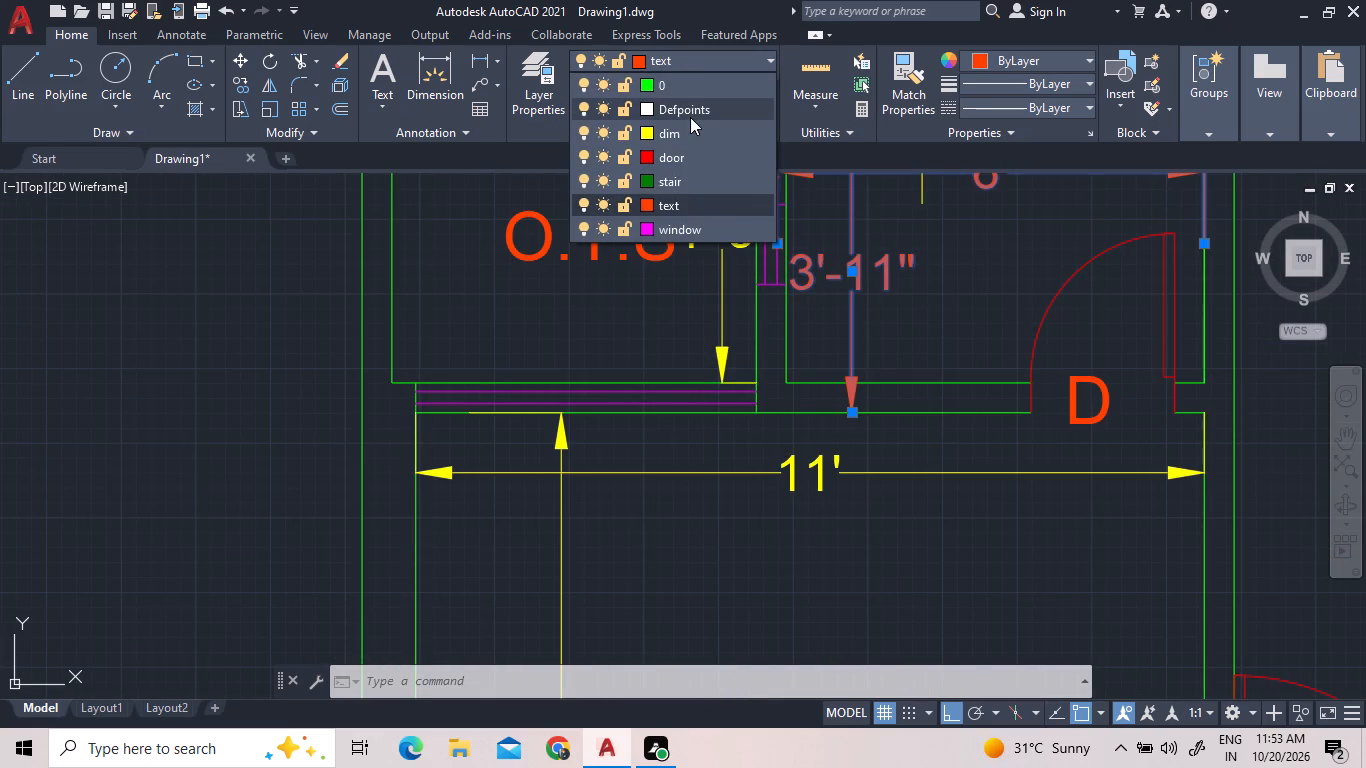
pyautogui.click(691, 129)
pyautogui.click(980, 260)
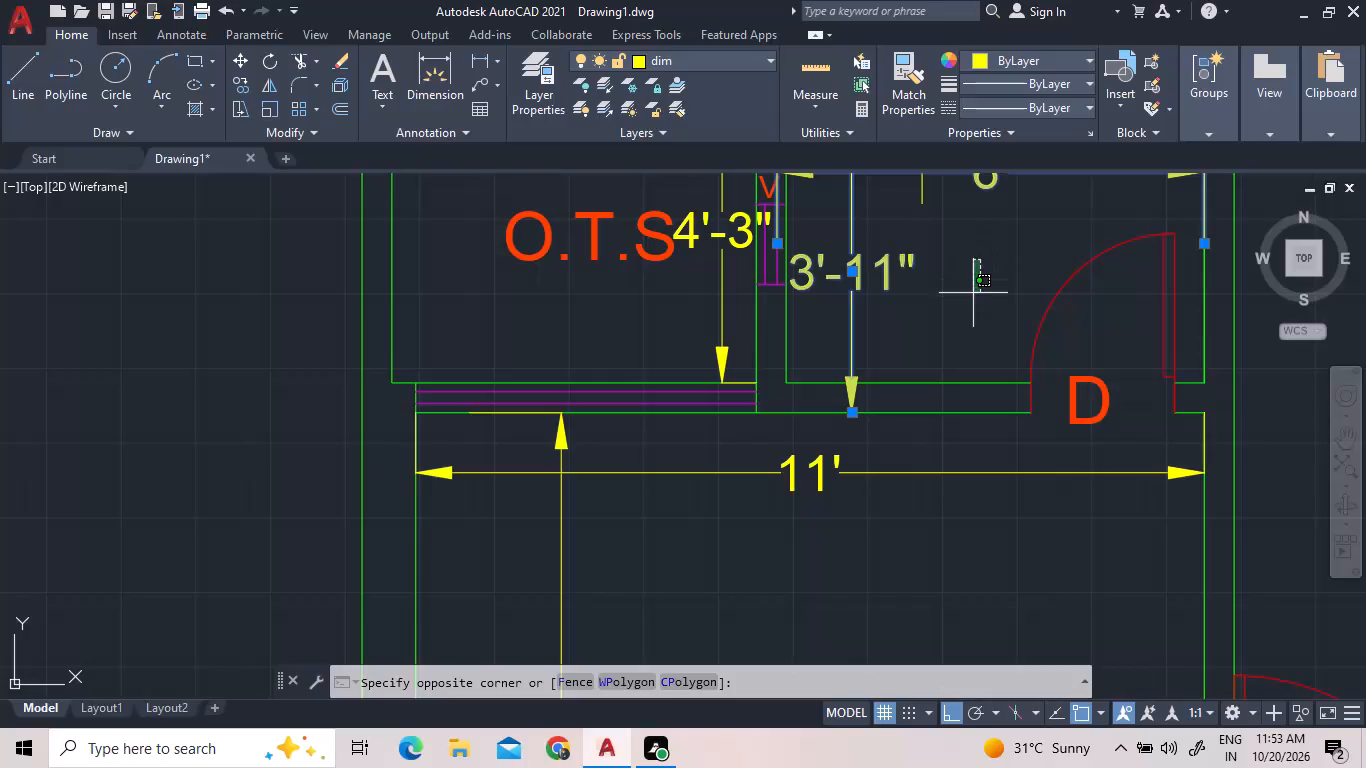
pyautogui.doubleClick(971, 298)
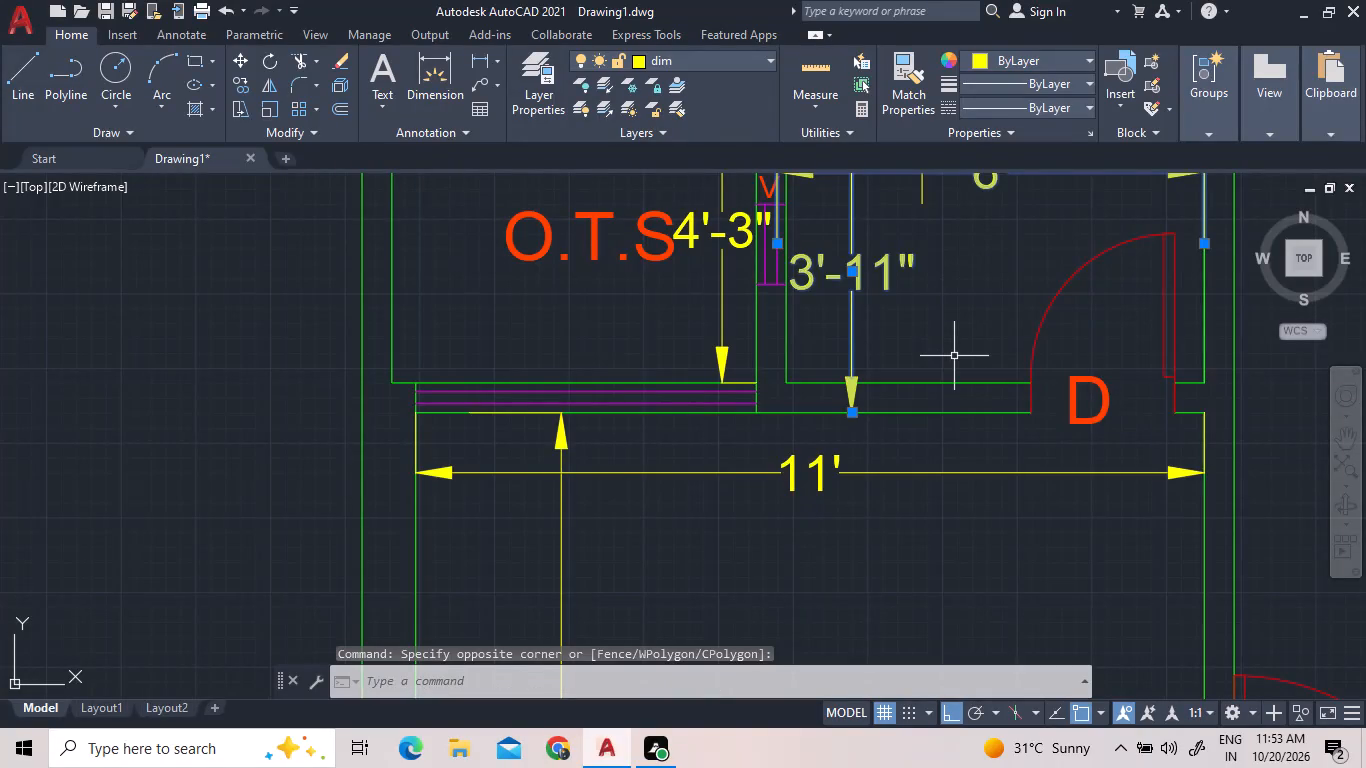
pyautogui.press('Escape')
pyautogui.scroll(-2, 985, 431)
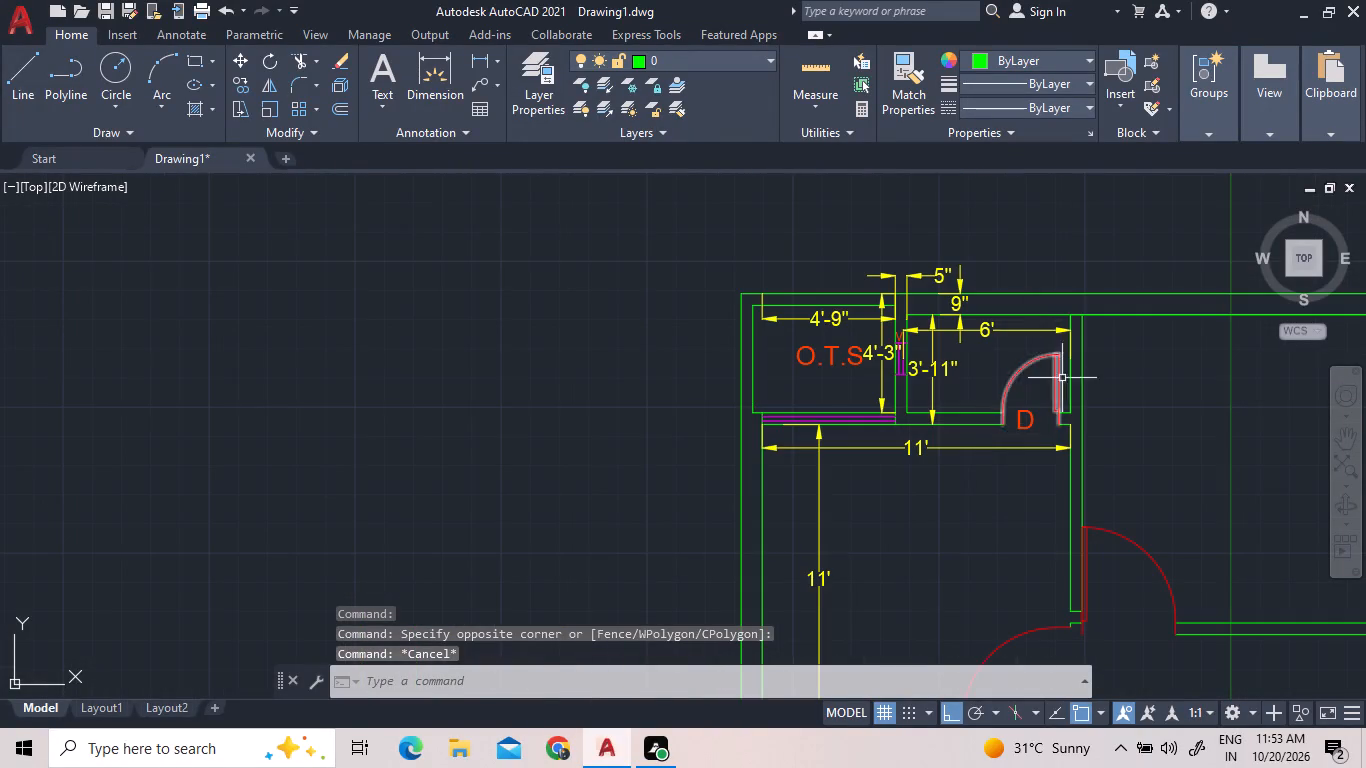
# Make the text layer current and label the small room beside the O.T.S. BATH in 8" high text.
pyautogui.scroll(2, 1073, 393)
pyautogui.click(630, 62)
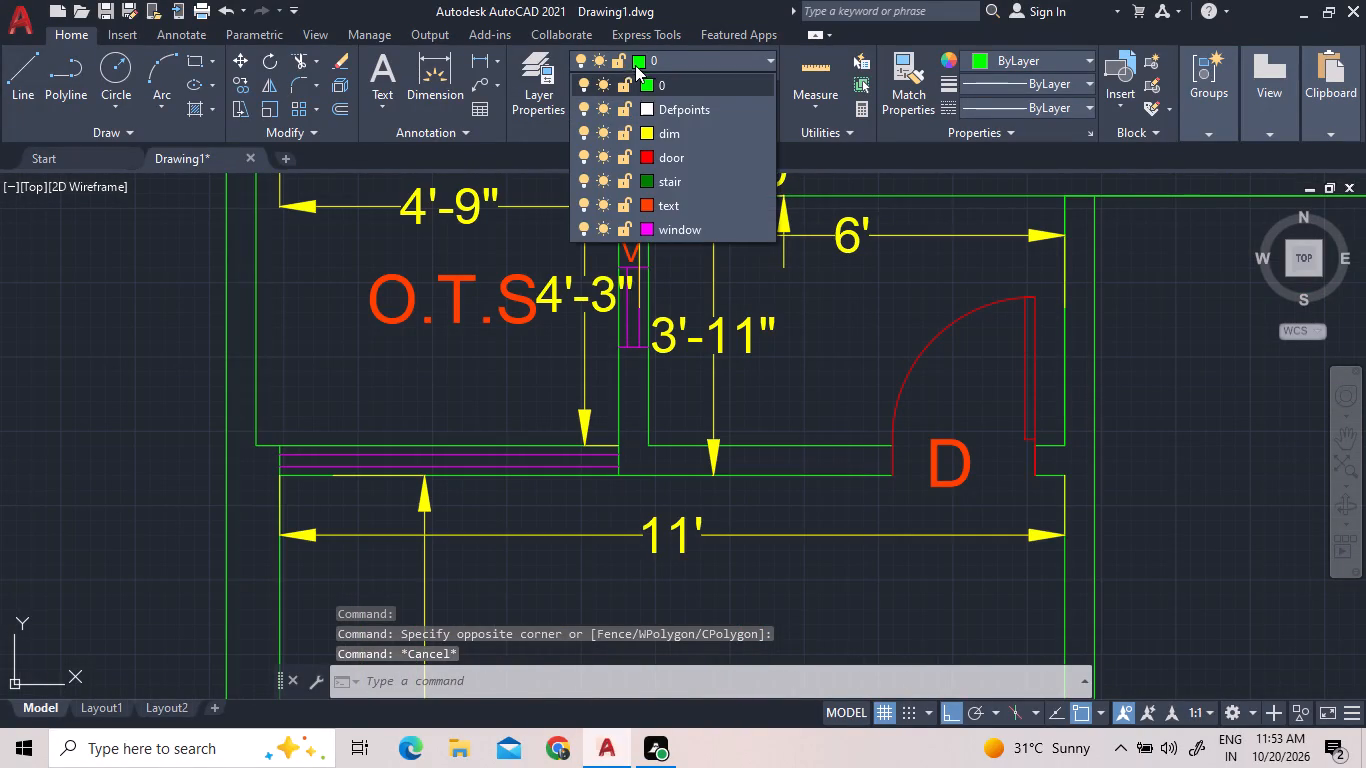
pyautogui.click(692, 206)
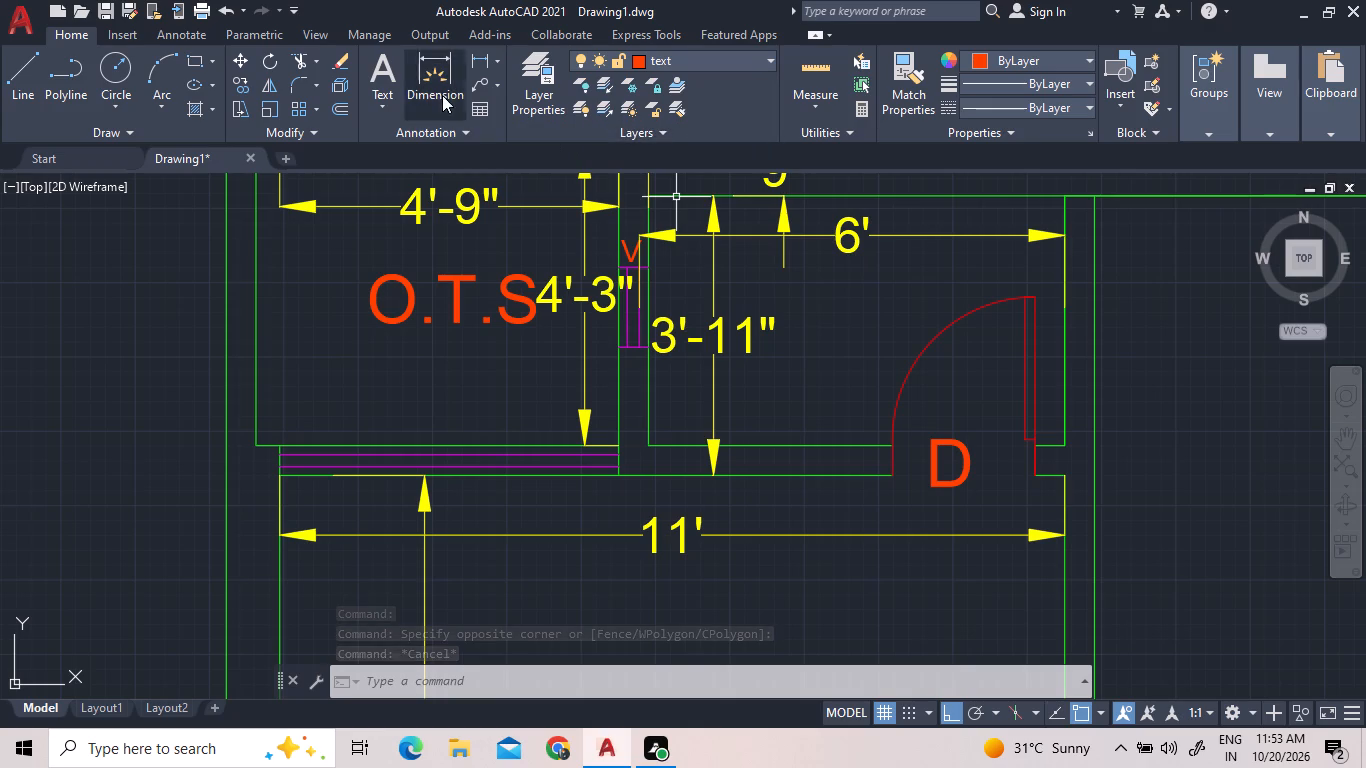
pyautogui.click(384, 66)
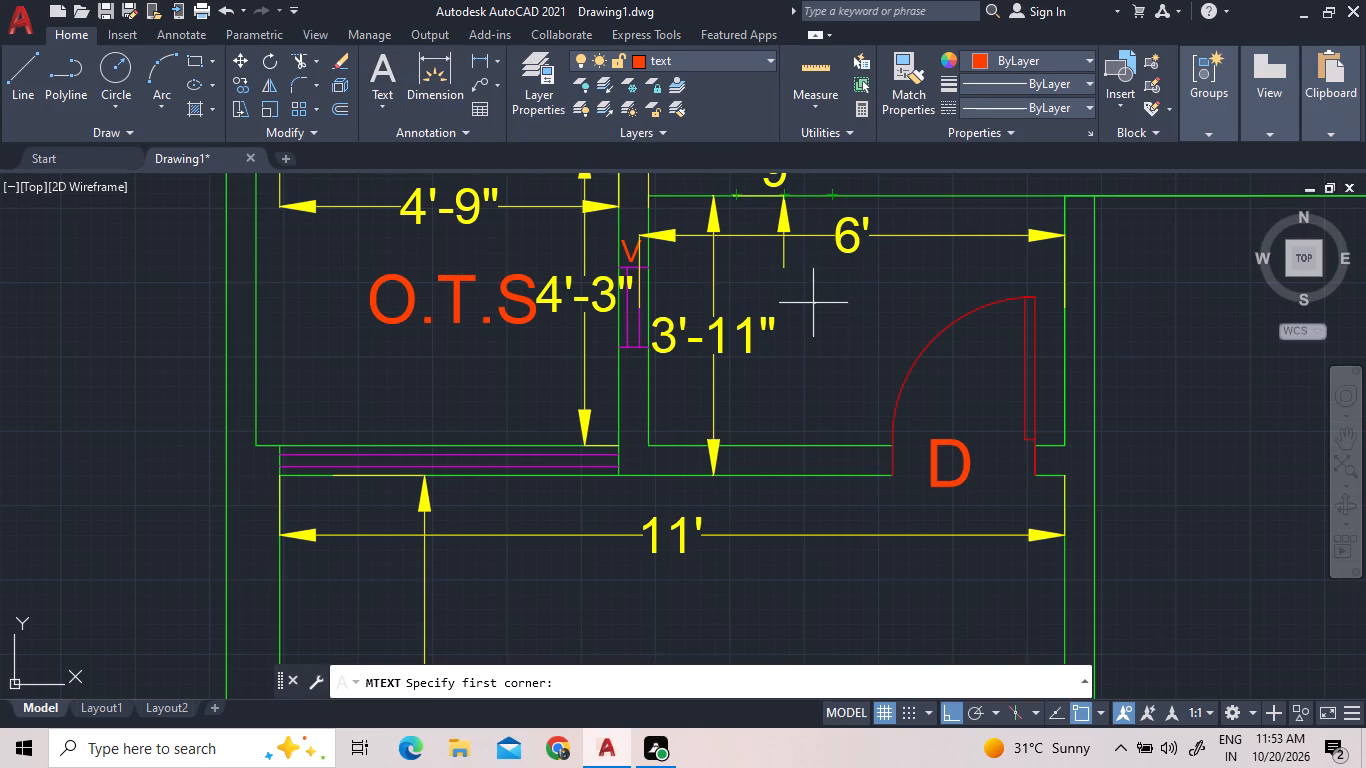
pyautogui.click(808, 284)
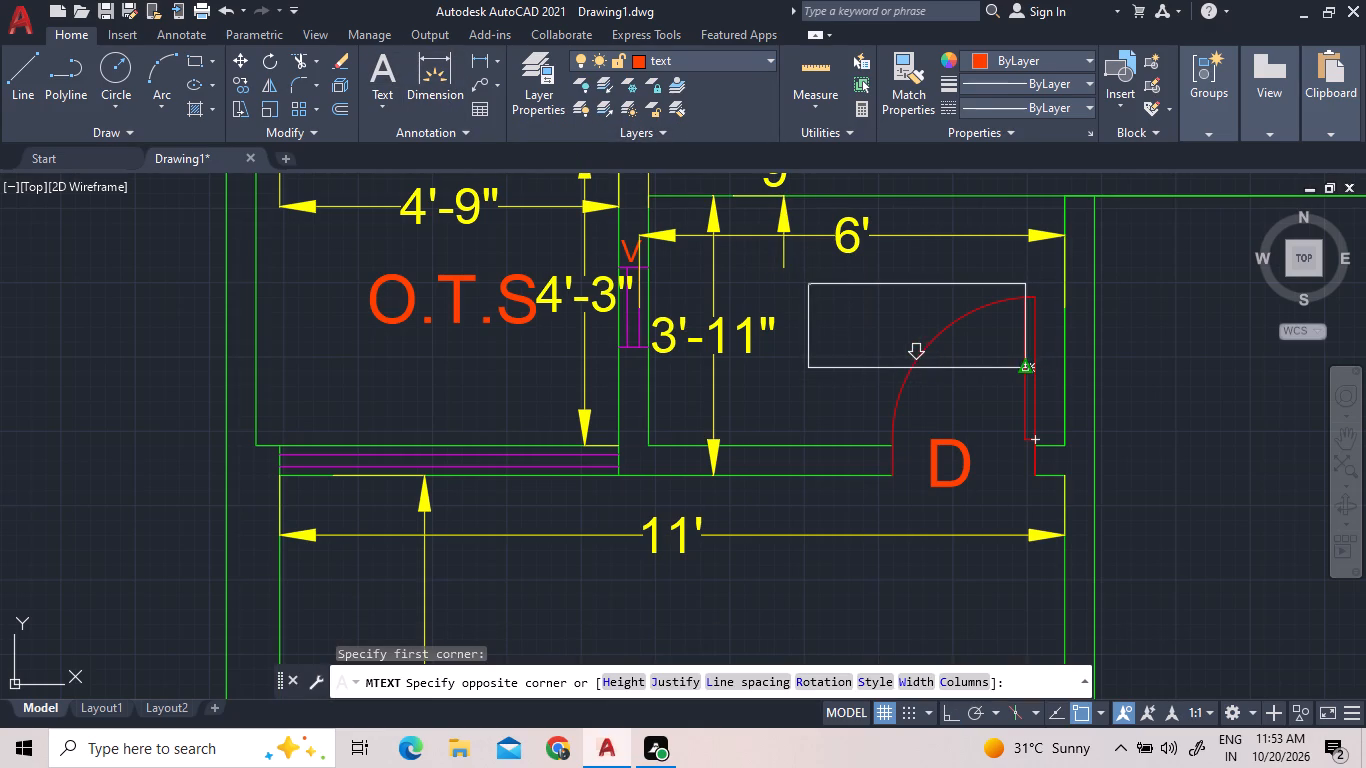
pyautogui.click(1018, 374)
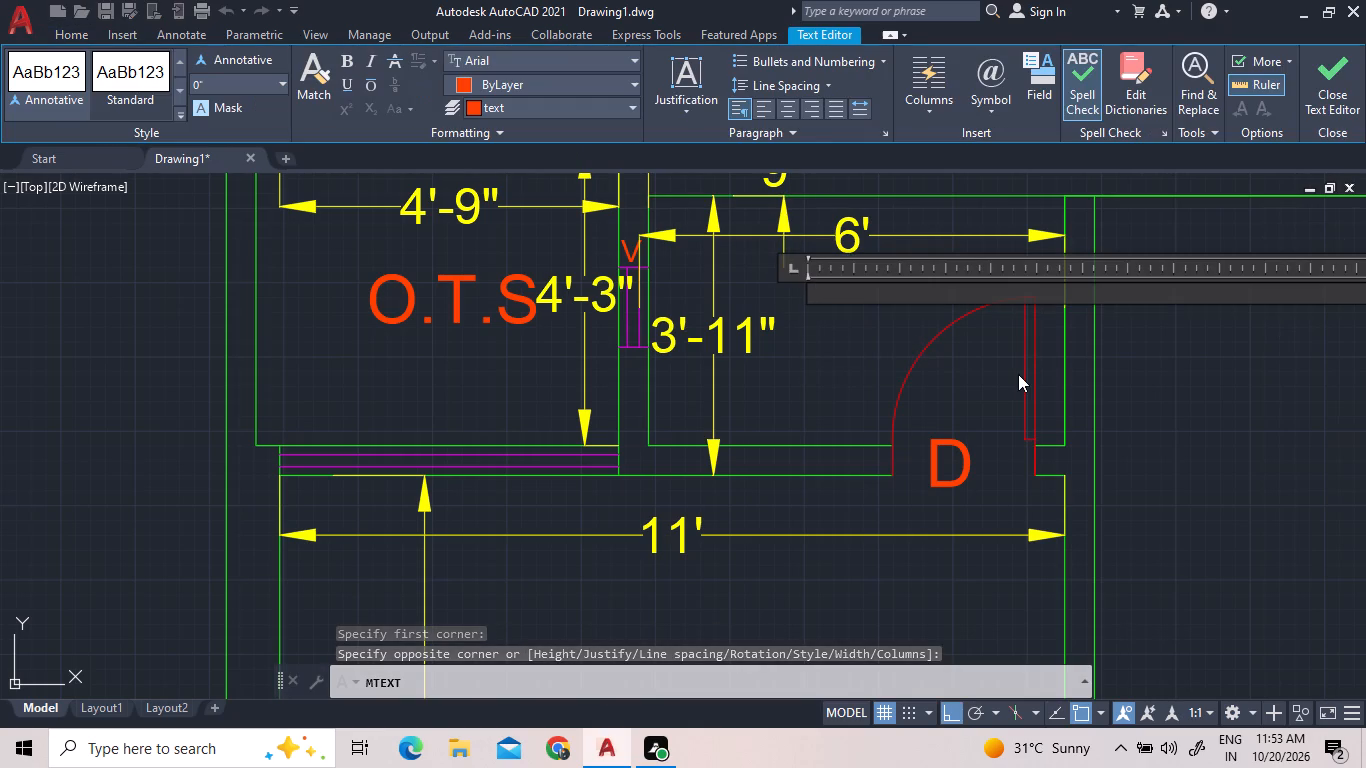
pyautogui.write('BA')
pyautogui.write('TH')
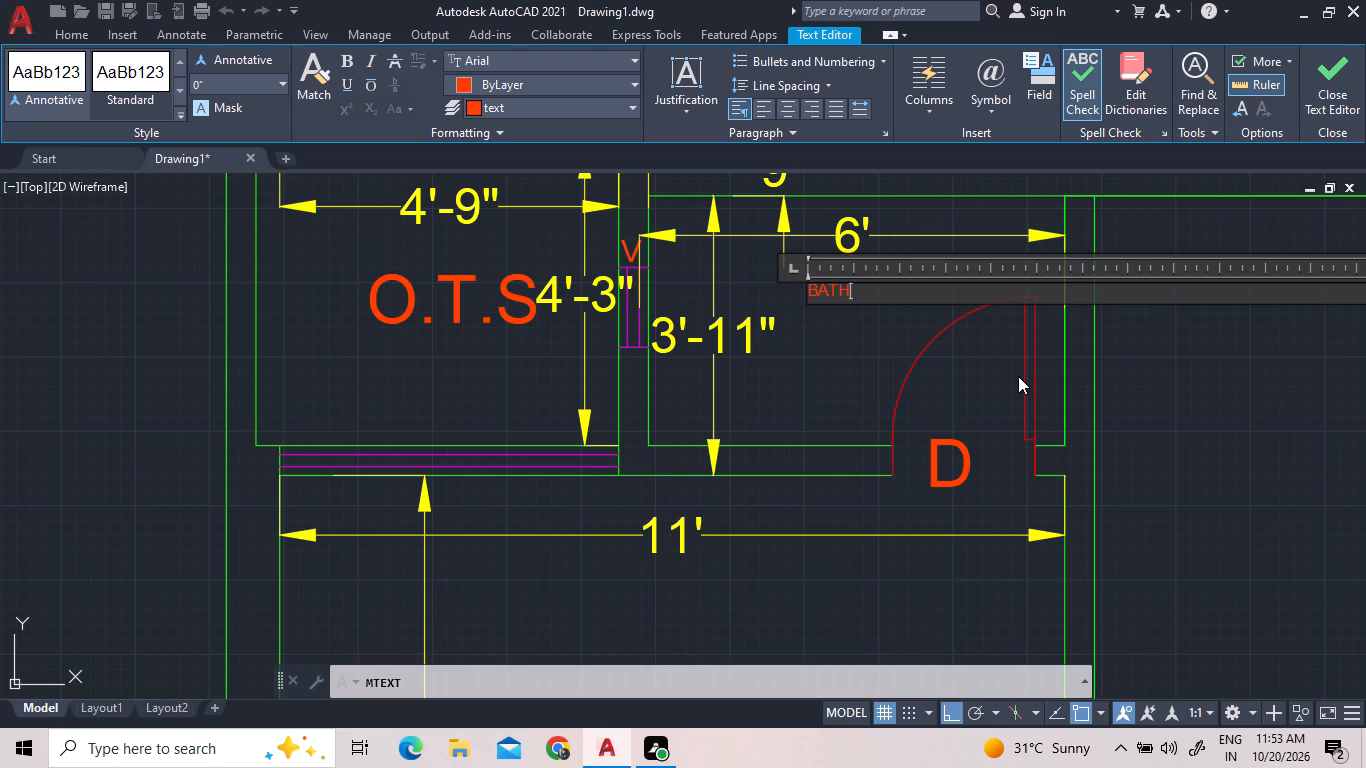
pyautogui.doubleClick(868, 299)
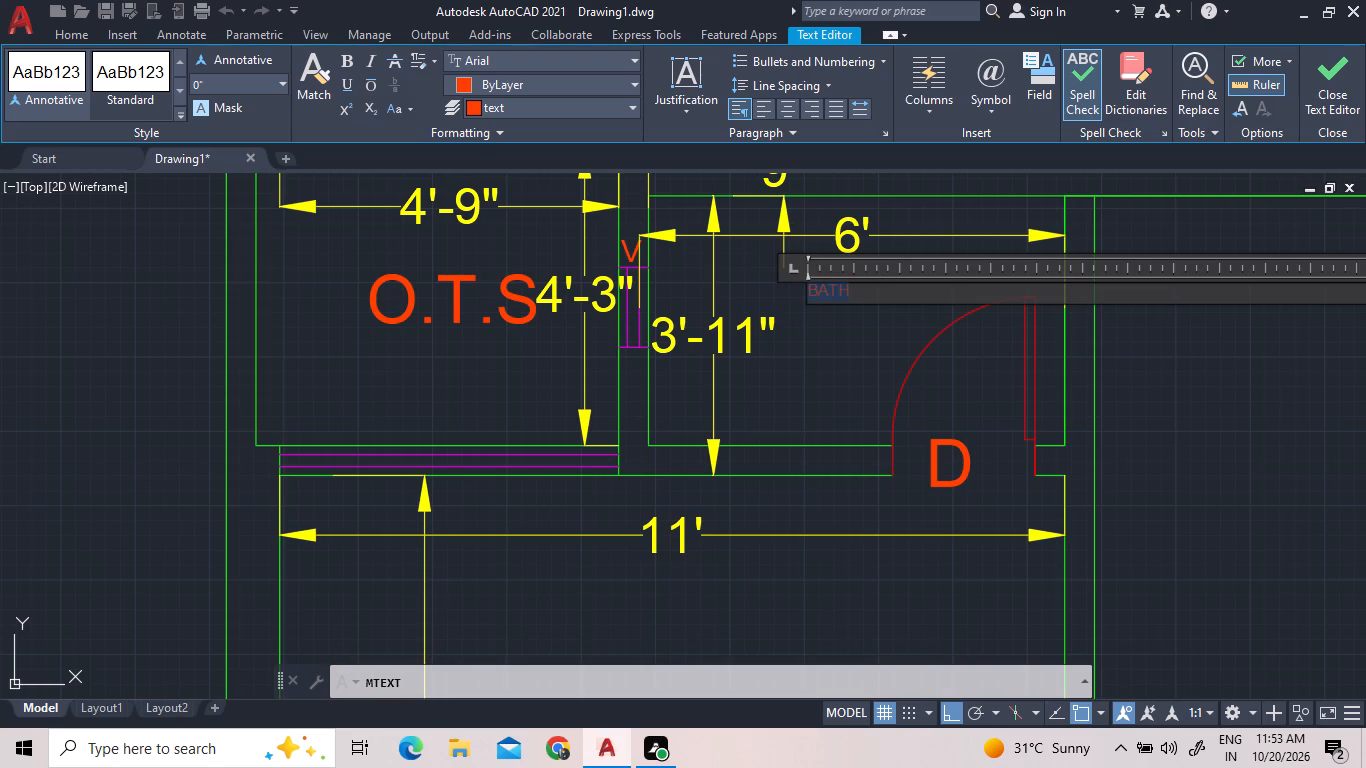
pyautogui.click(280, 77)
pyautogui.click(269, 103)
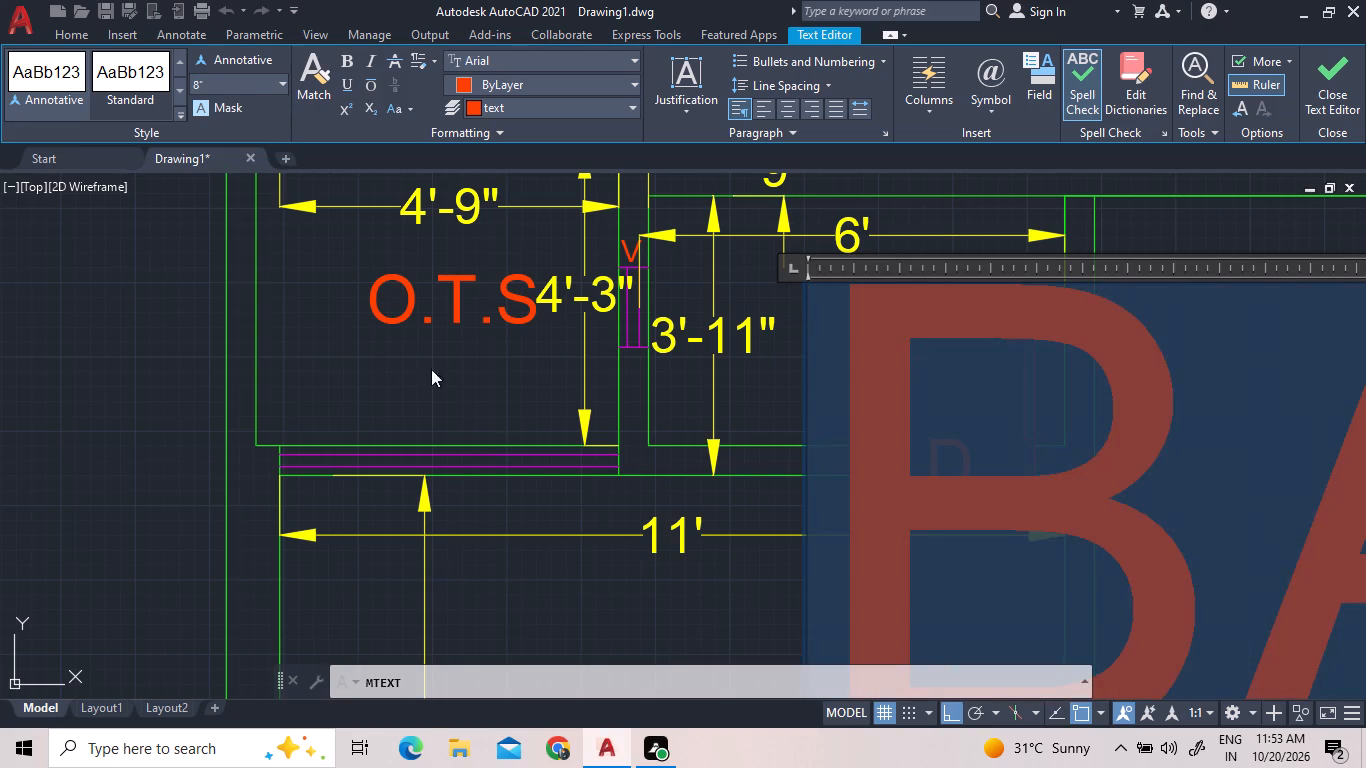
pyautogui.click(527, 410)
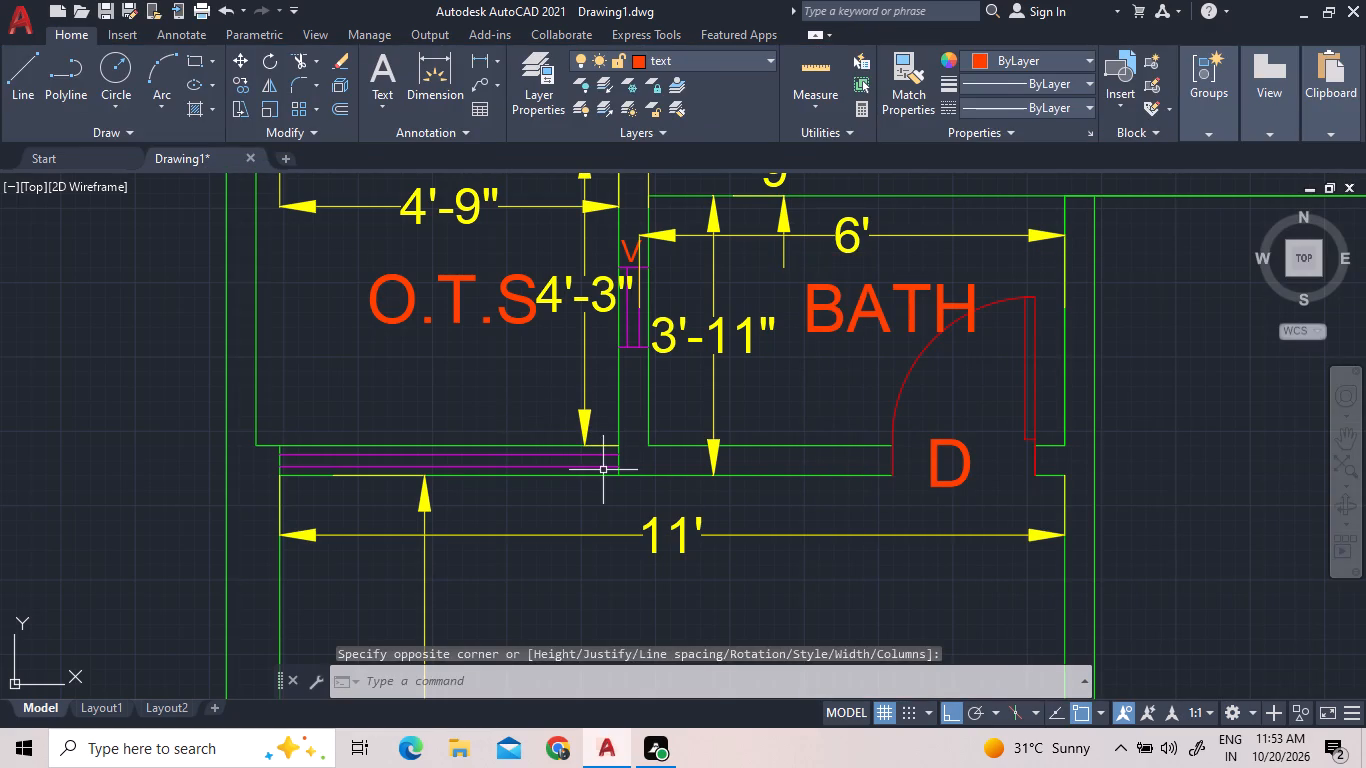
# Offset the bottom wall line of the 11' by 11' room 9" downward, into the room below.
pyautogui.scroll(-4, 612, 496)
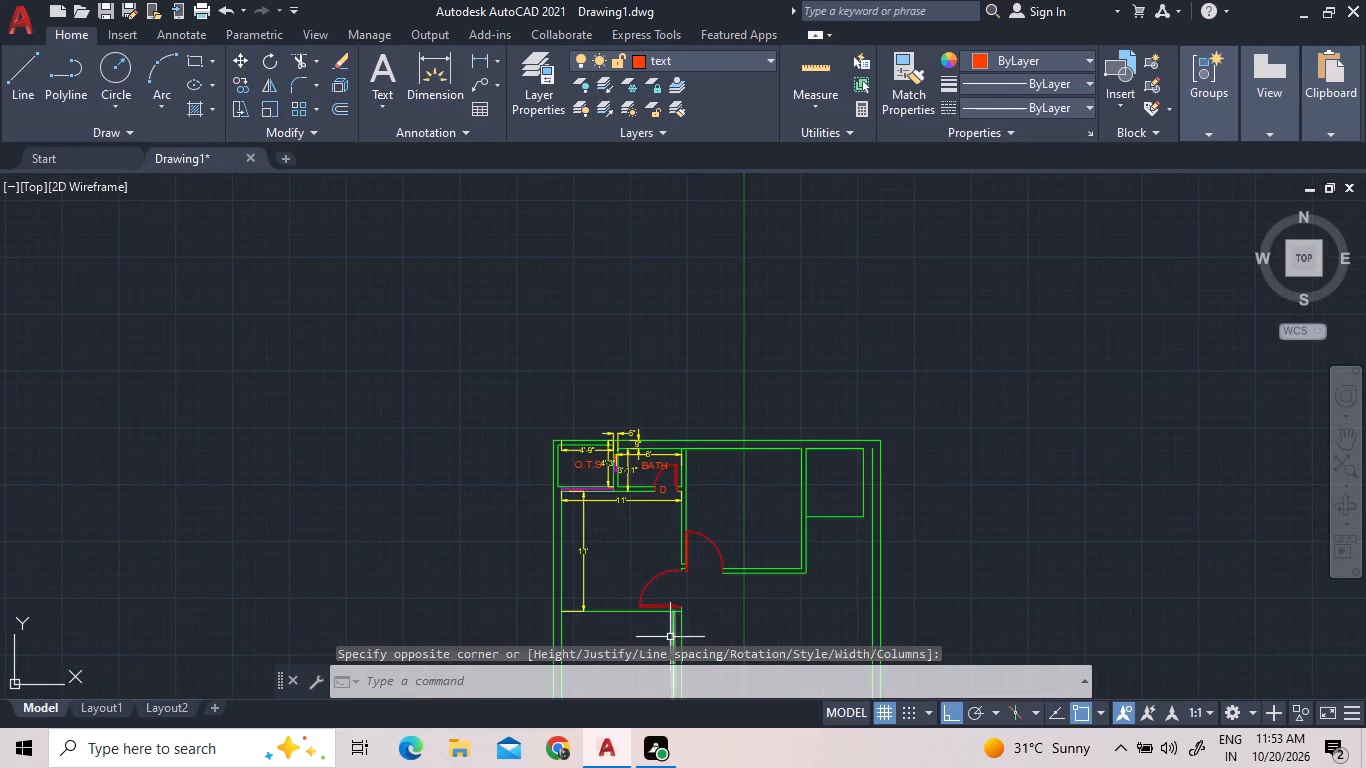
pyautogui.scroll(3, 661, 636)
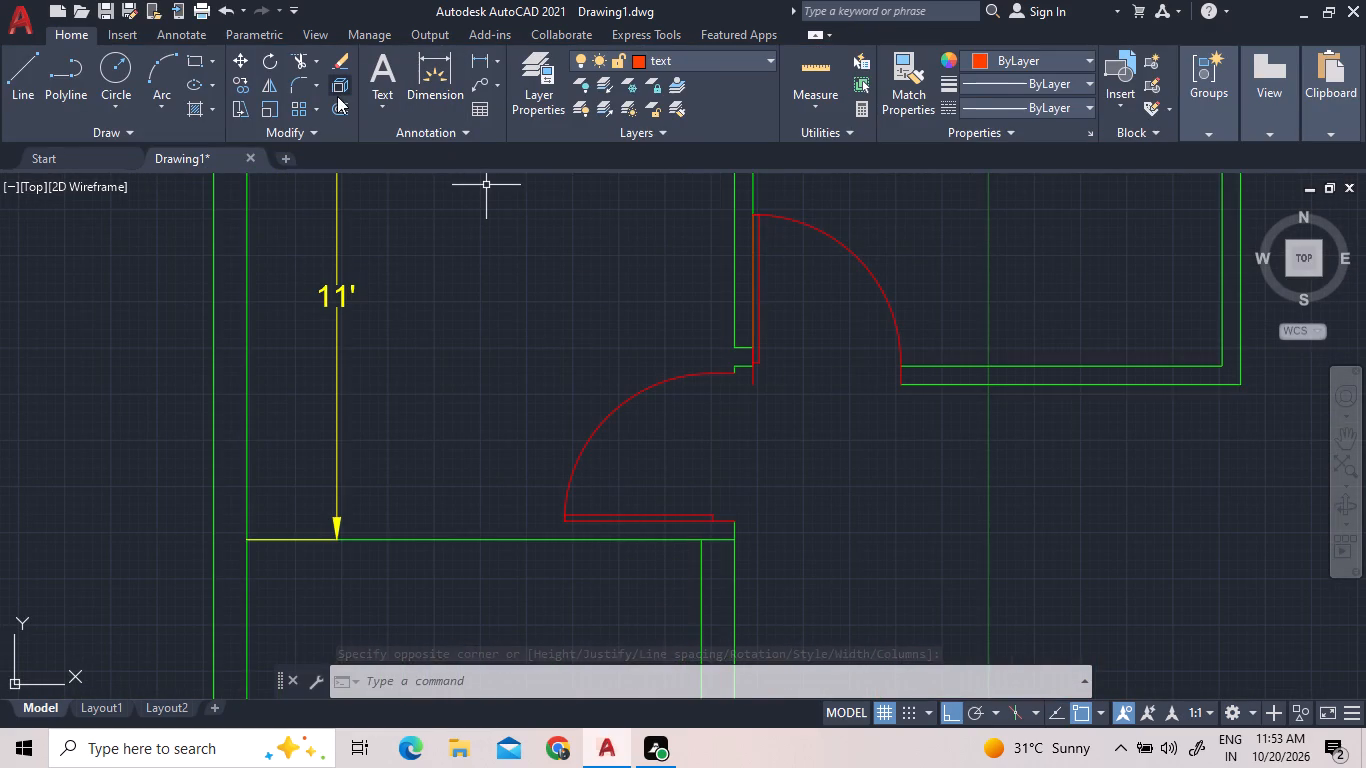
pyautogui.click(340, 105)
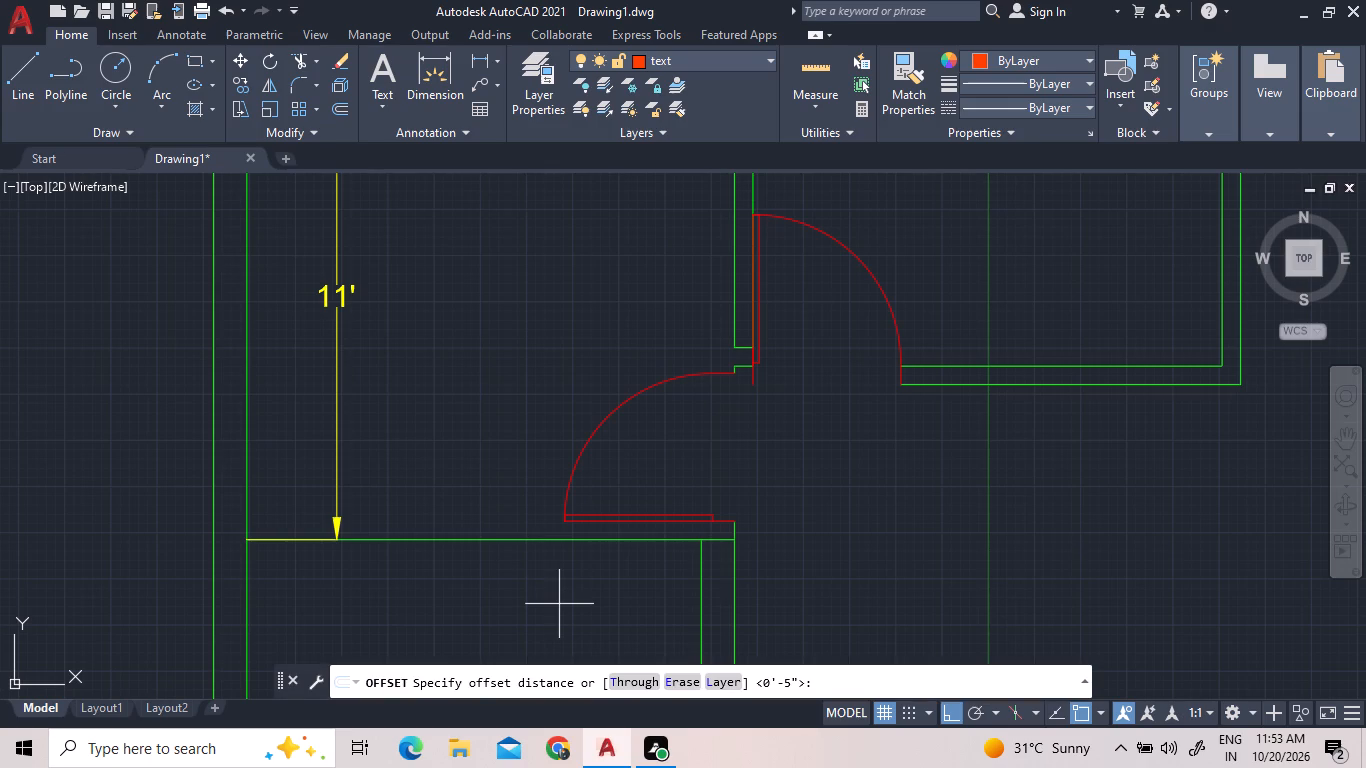
pyautogui.write('9"')
pyautogui.press('Return')
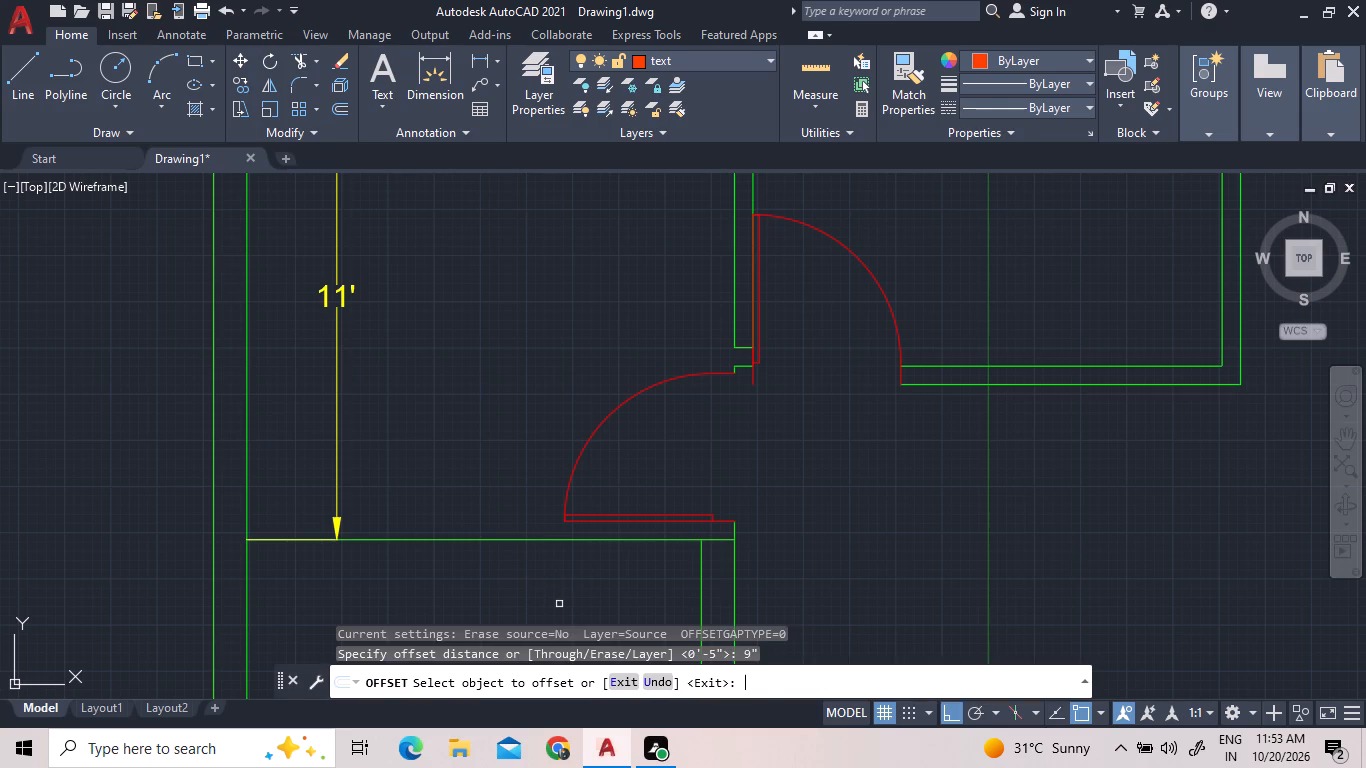
pyautogui.click(548, 531)
pyautogui.click(576, 537)
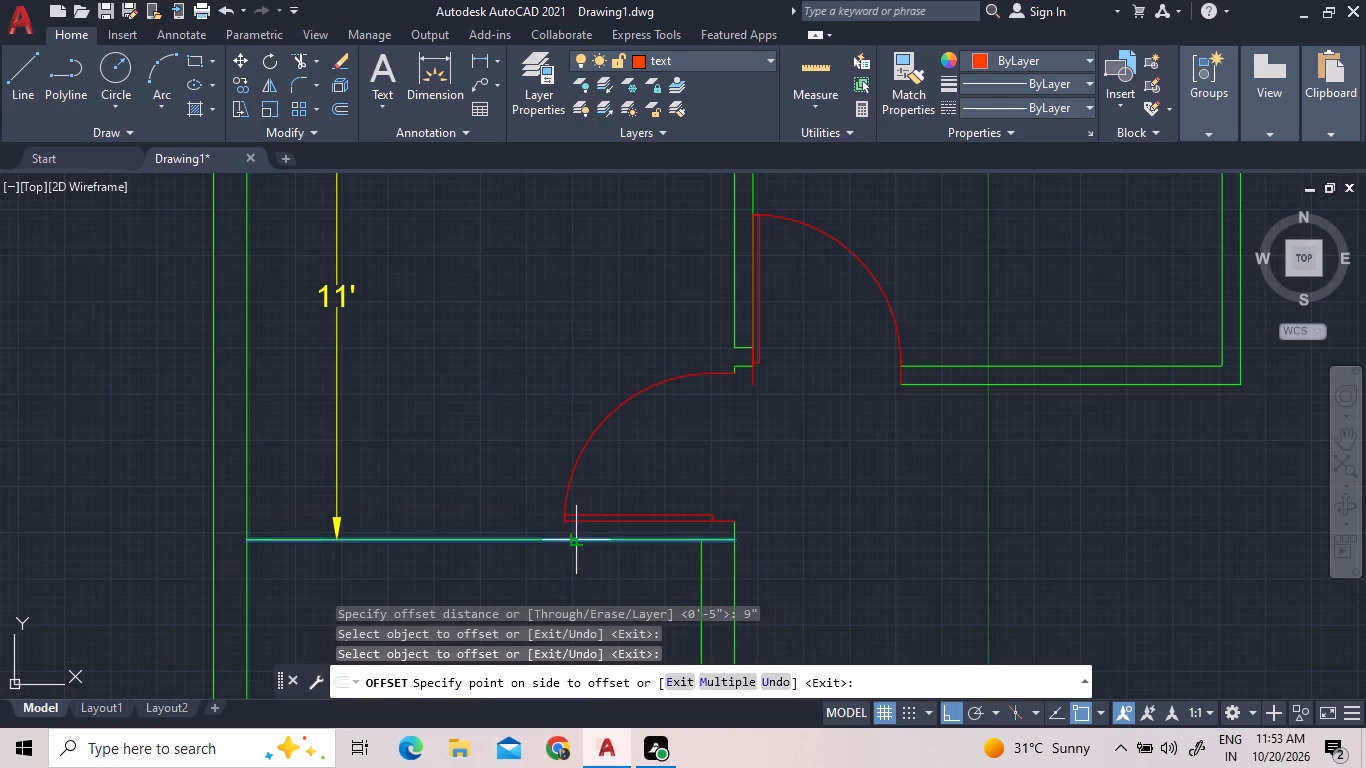
pyautogui.click(581, 574)
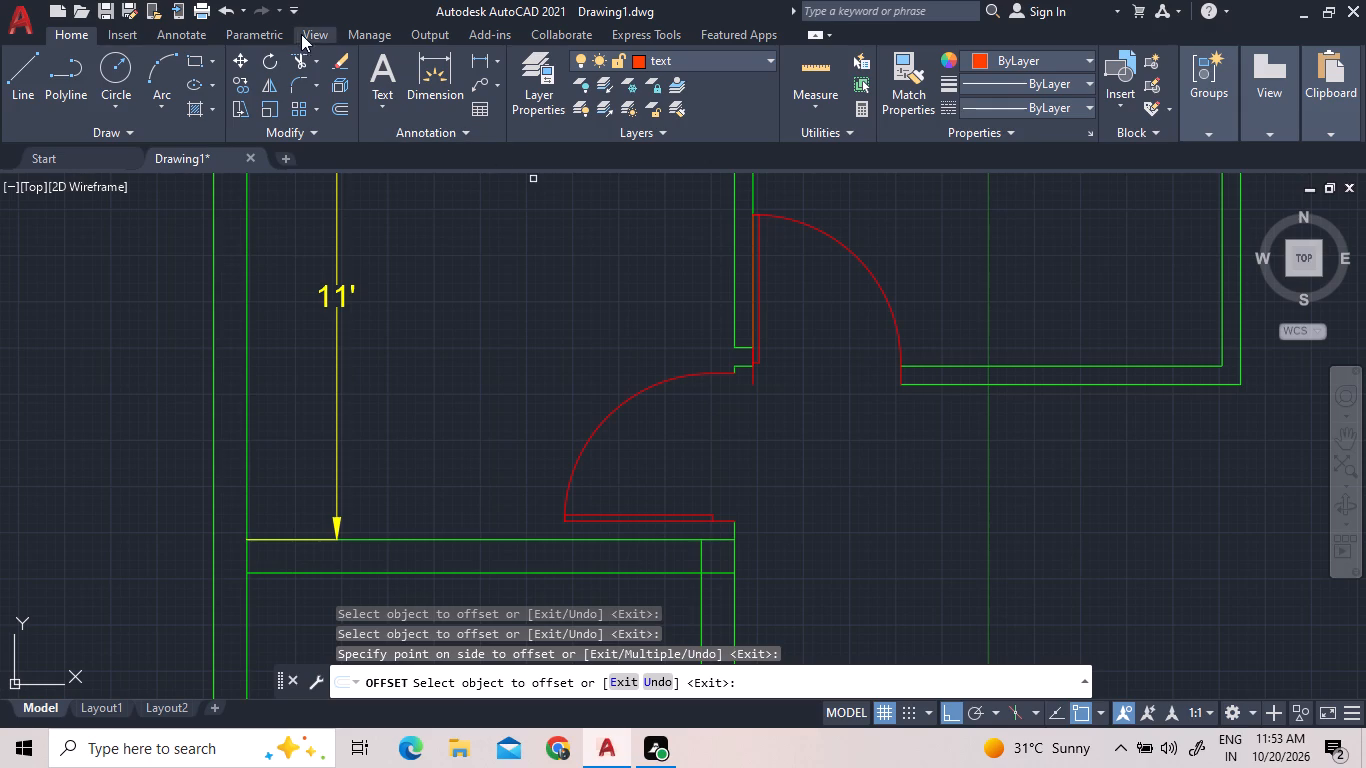
# Trim the overlapping vertical and horizontal line ends where the new 9" wall meets the lower room's right-hand wall.
pyautogui.click(301, 69)
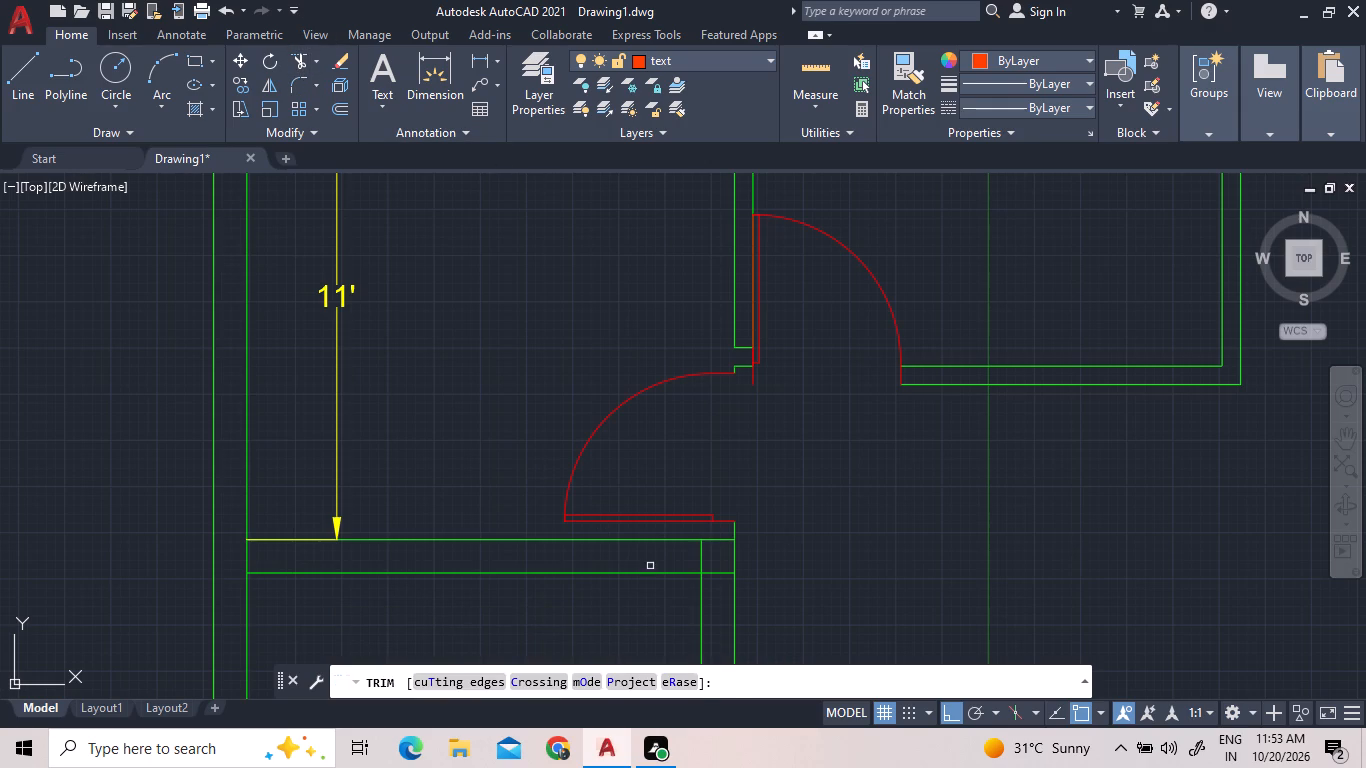
pyautogui.click(701, 553)
pyautogui.click(720, 571)
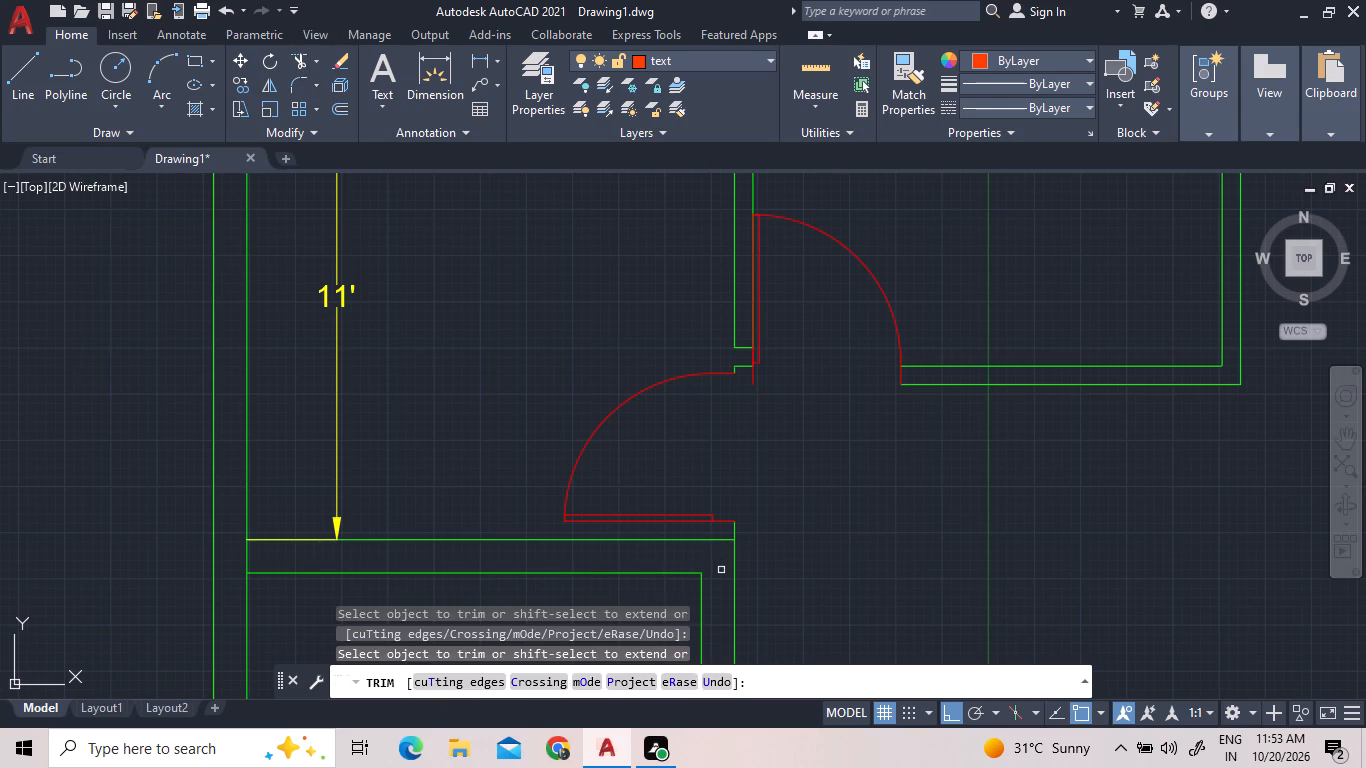
pyautogui.rightClick(864, 528)
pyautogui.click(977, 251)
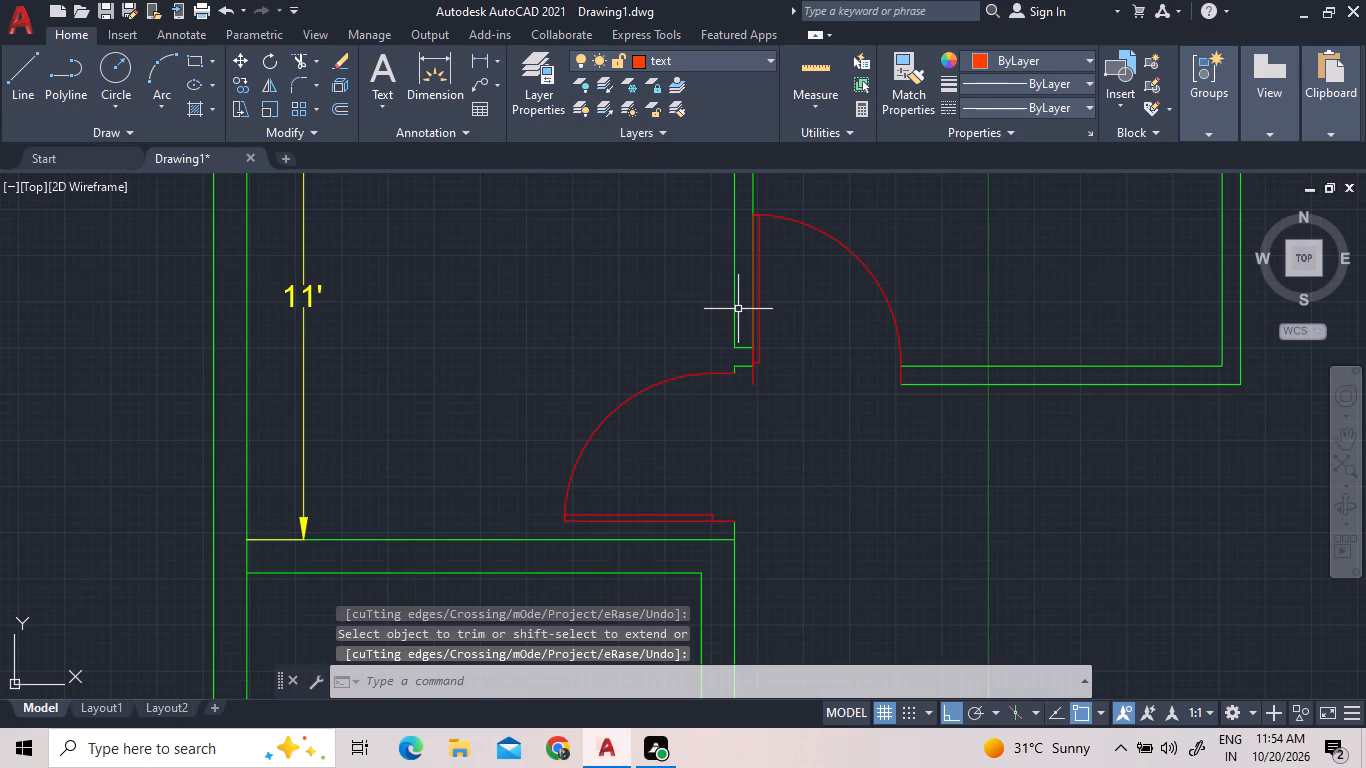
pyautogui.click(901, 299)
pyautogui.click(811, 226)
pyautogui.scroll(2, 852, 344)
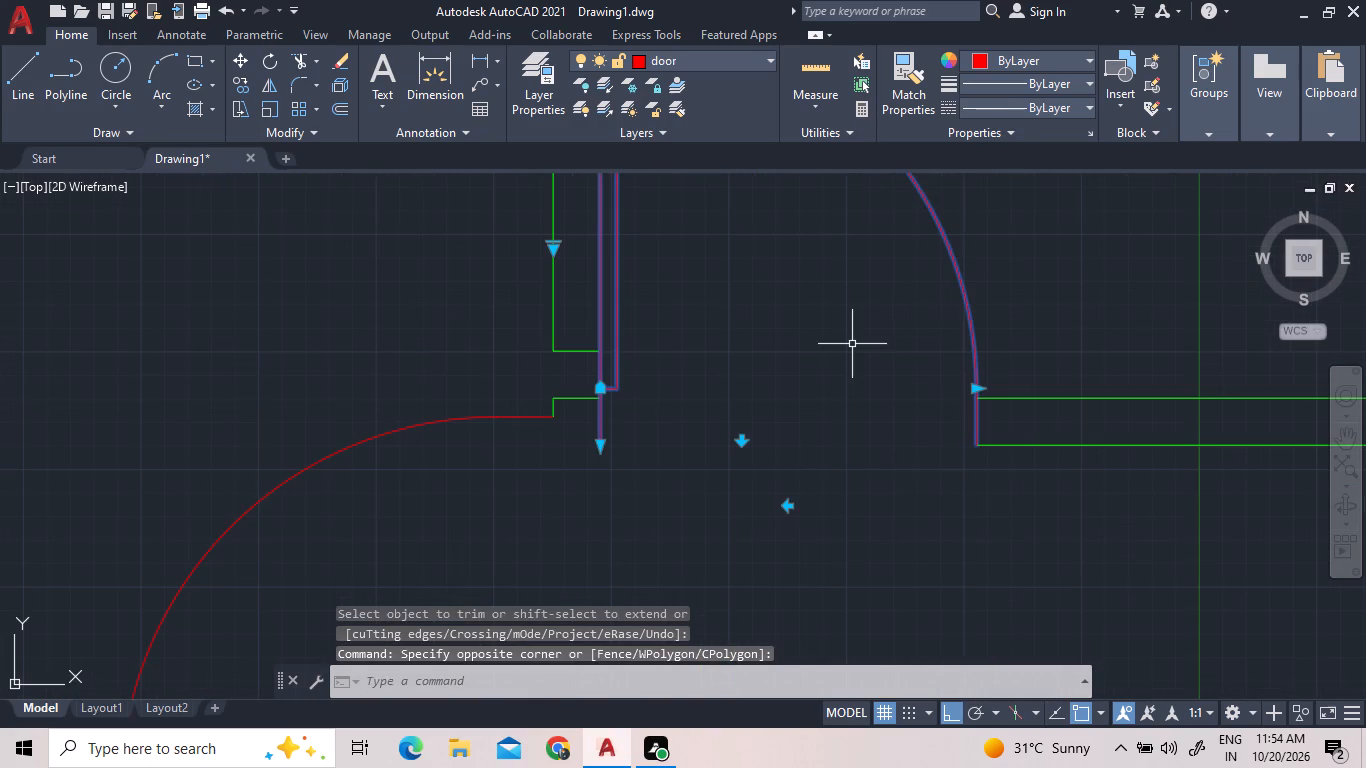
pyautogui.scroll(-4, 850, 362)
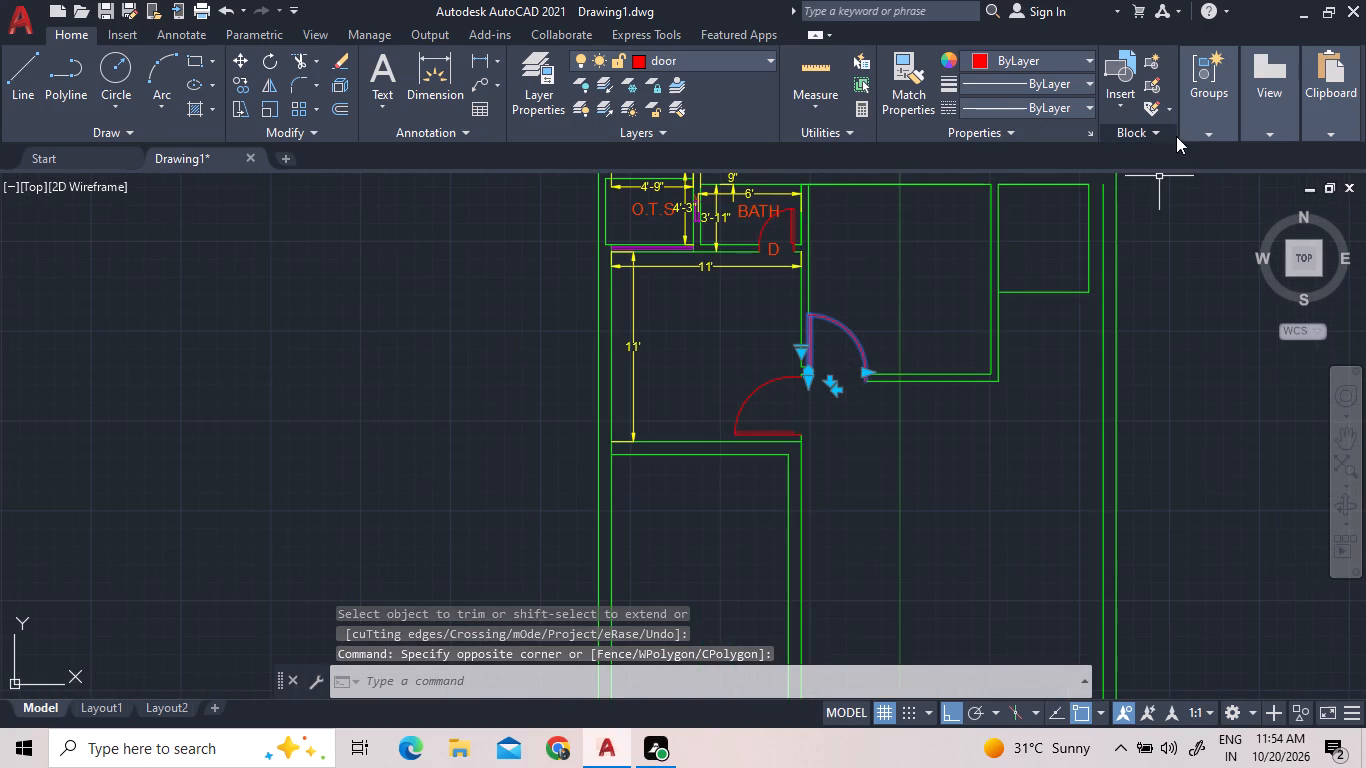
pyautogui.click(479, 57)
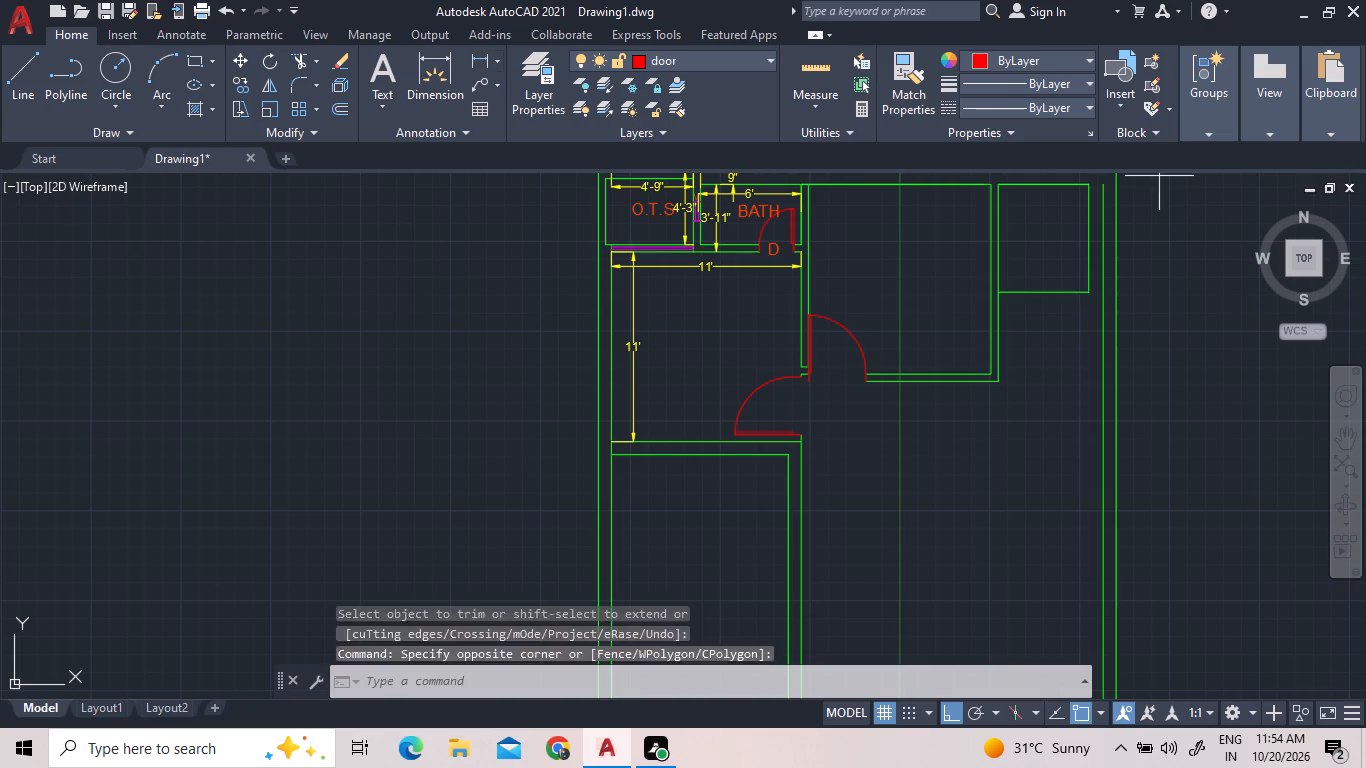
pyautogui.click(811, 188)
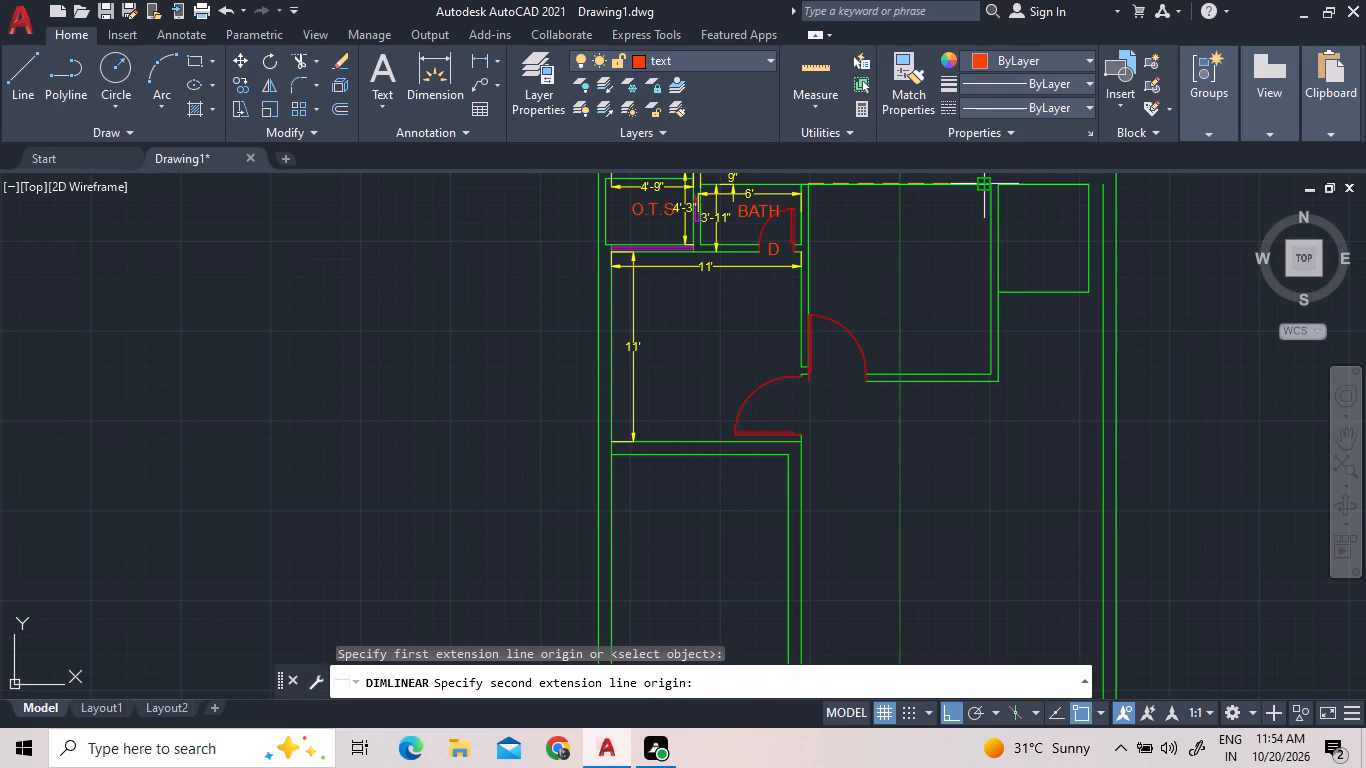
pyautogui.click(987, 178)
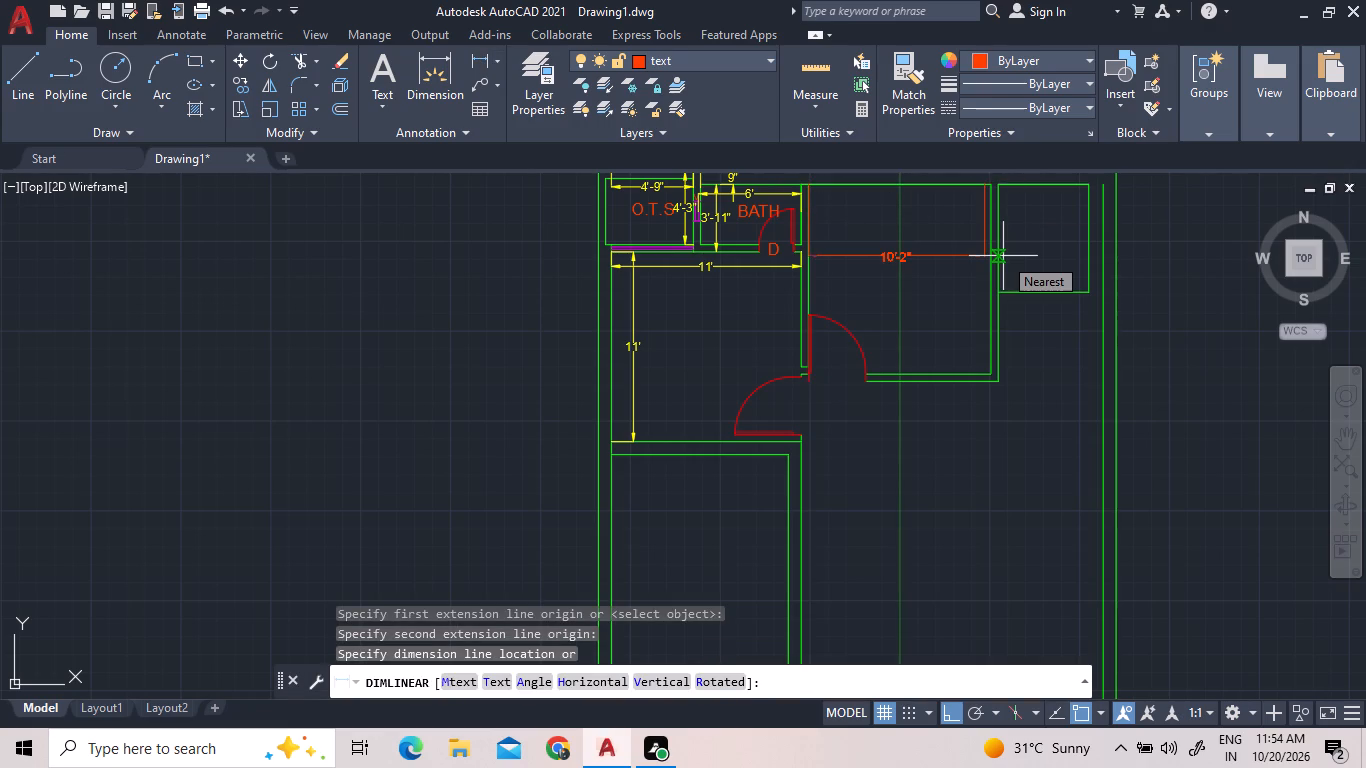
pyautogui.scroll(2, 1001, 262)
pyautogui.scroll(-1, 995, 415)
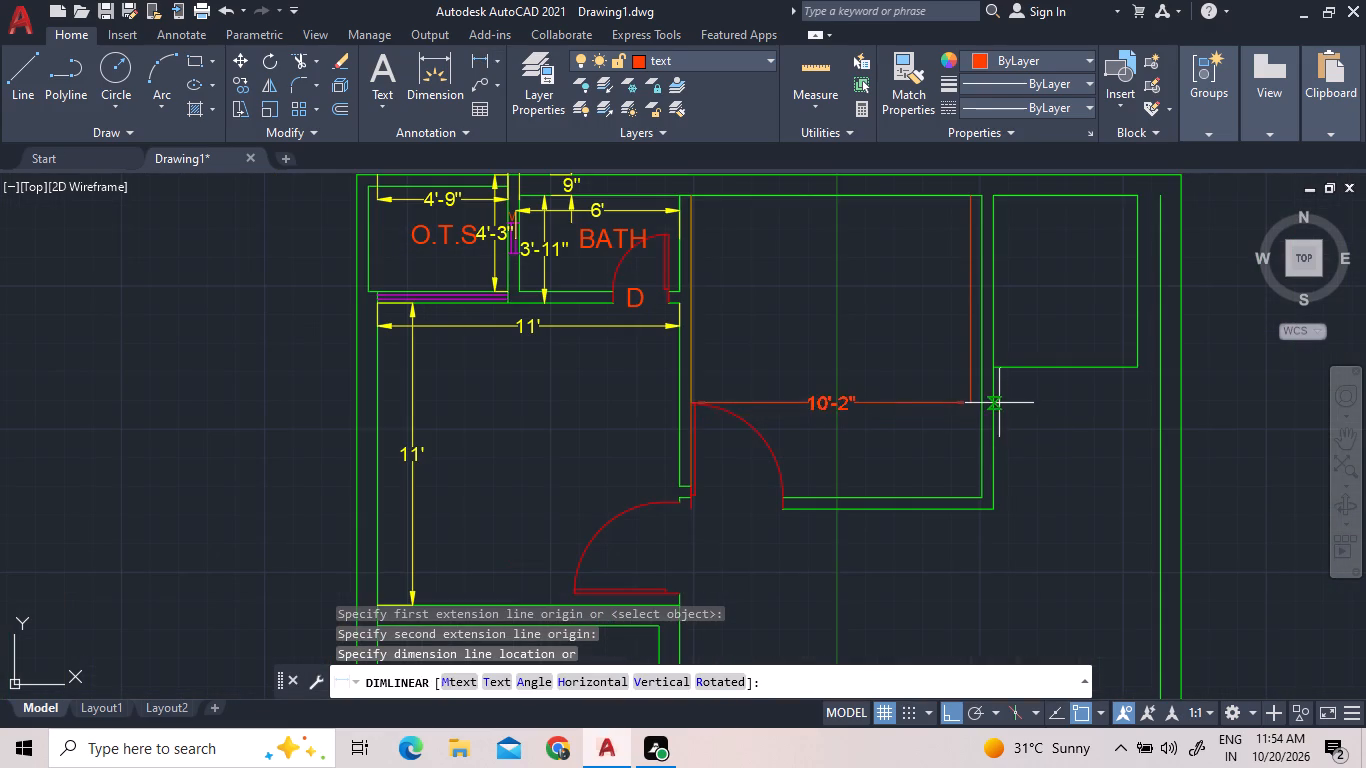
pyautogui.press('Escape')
# Add a horizontal linear dimension in the room beside the bath, from its left inner corner to the opposite partition's outer line.
pyautogui.click(485, 58)
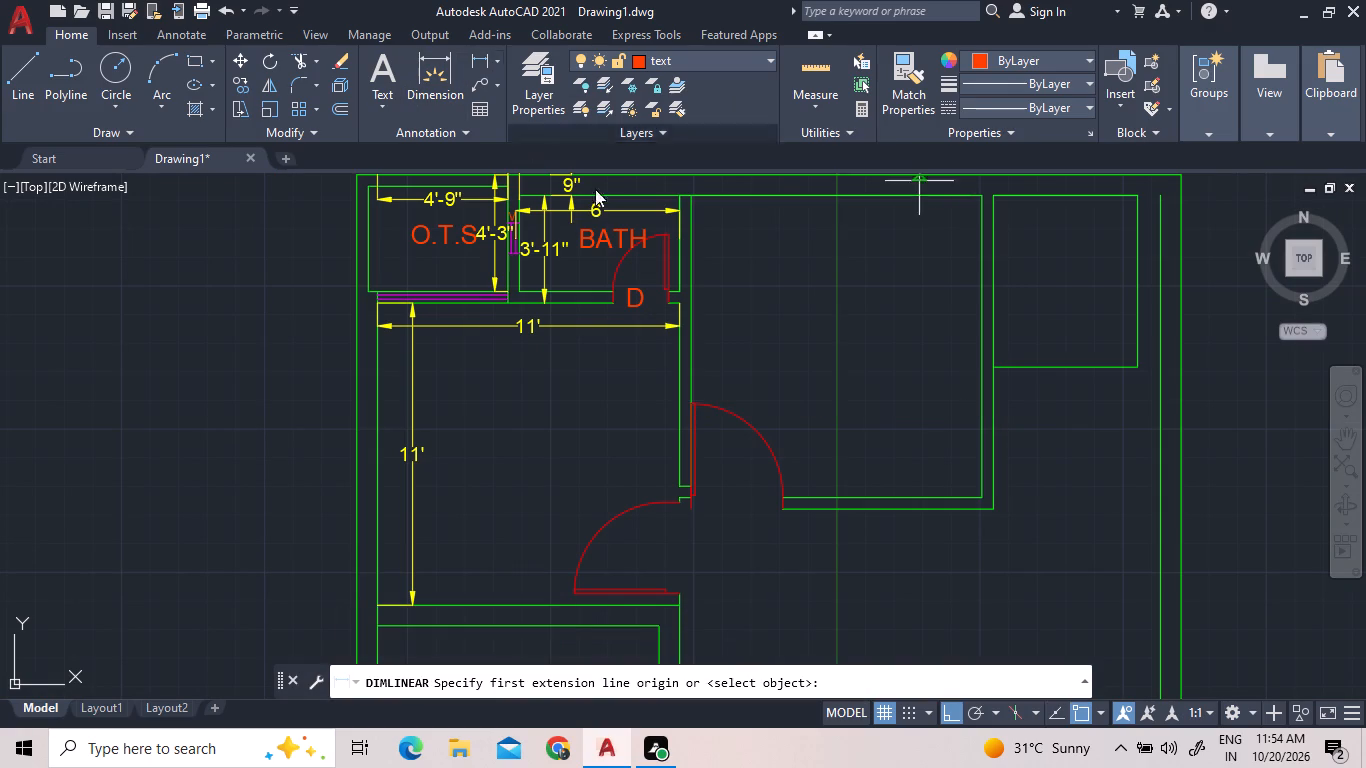
pyautogui.click(692, 198)
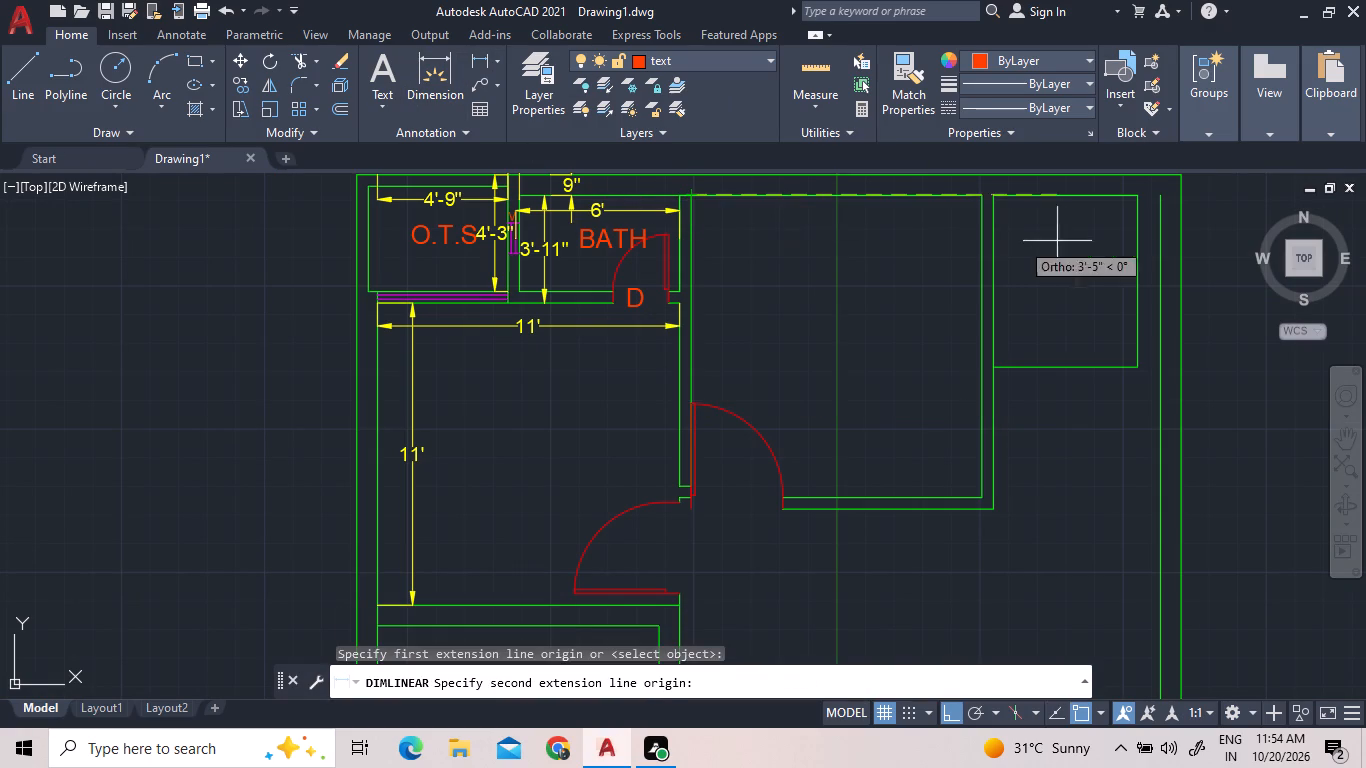
pyautogui.click(999, 199)
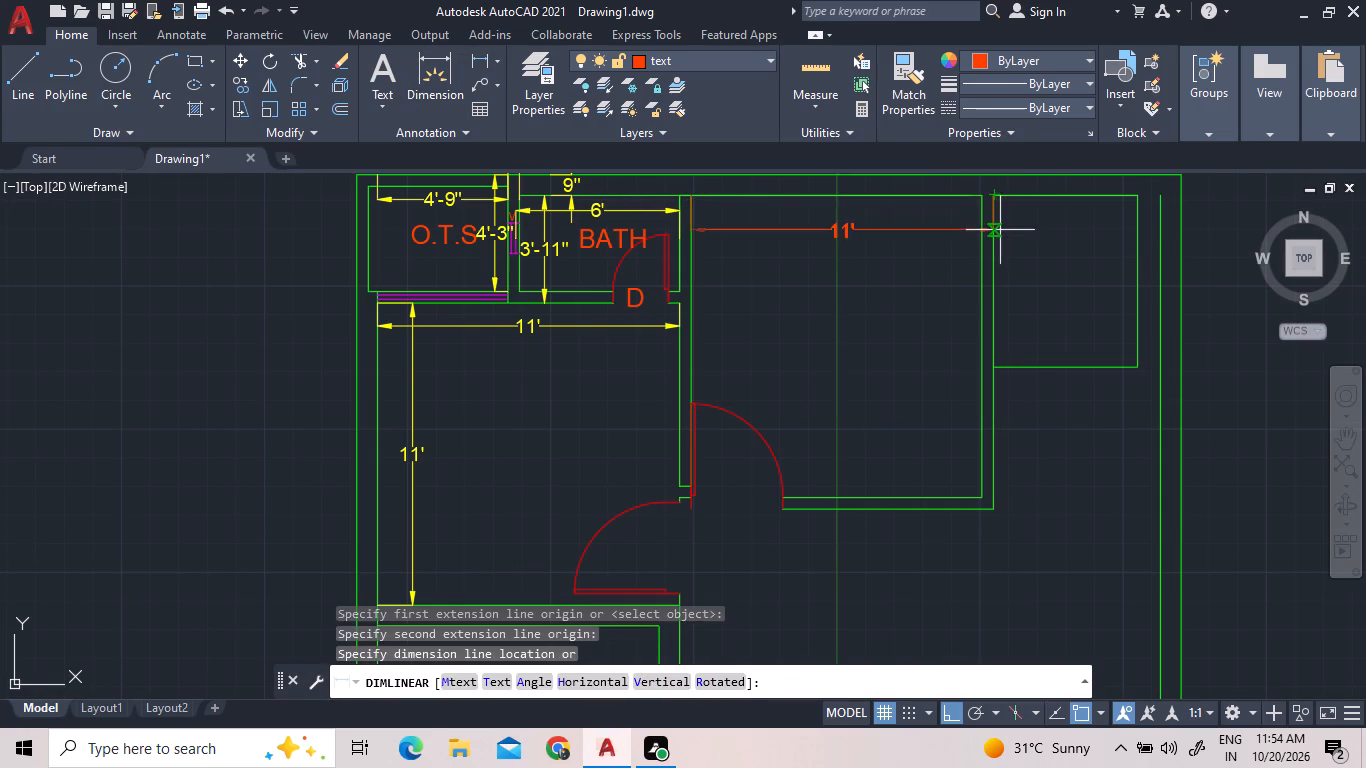
pyautogui.click(1001, 247)
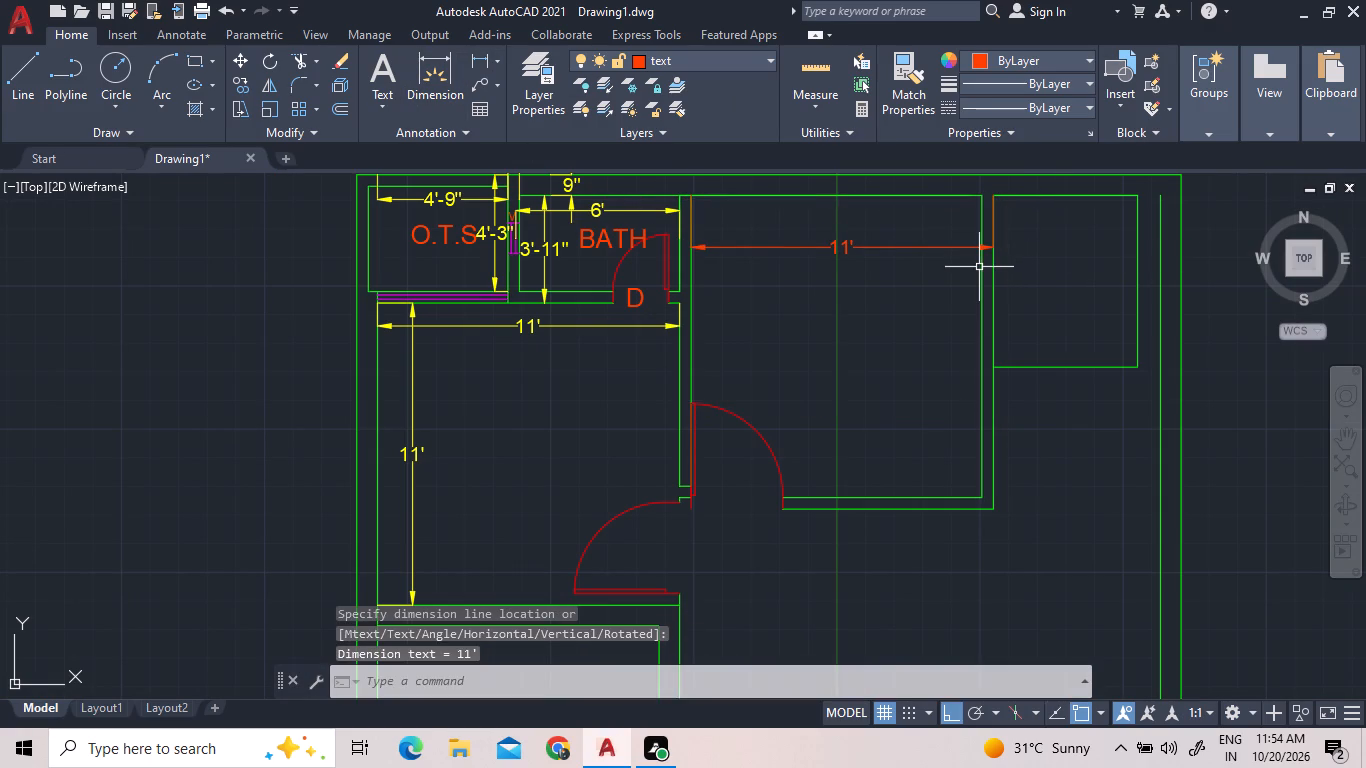
# Delete the inner line of the right-hand wall in the room beside the BATH.
pyautogui.click(981, 266)
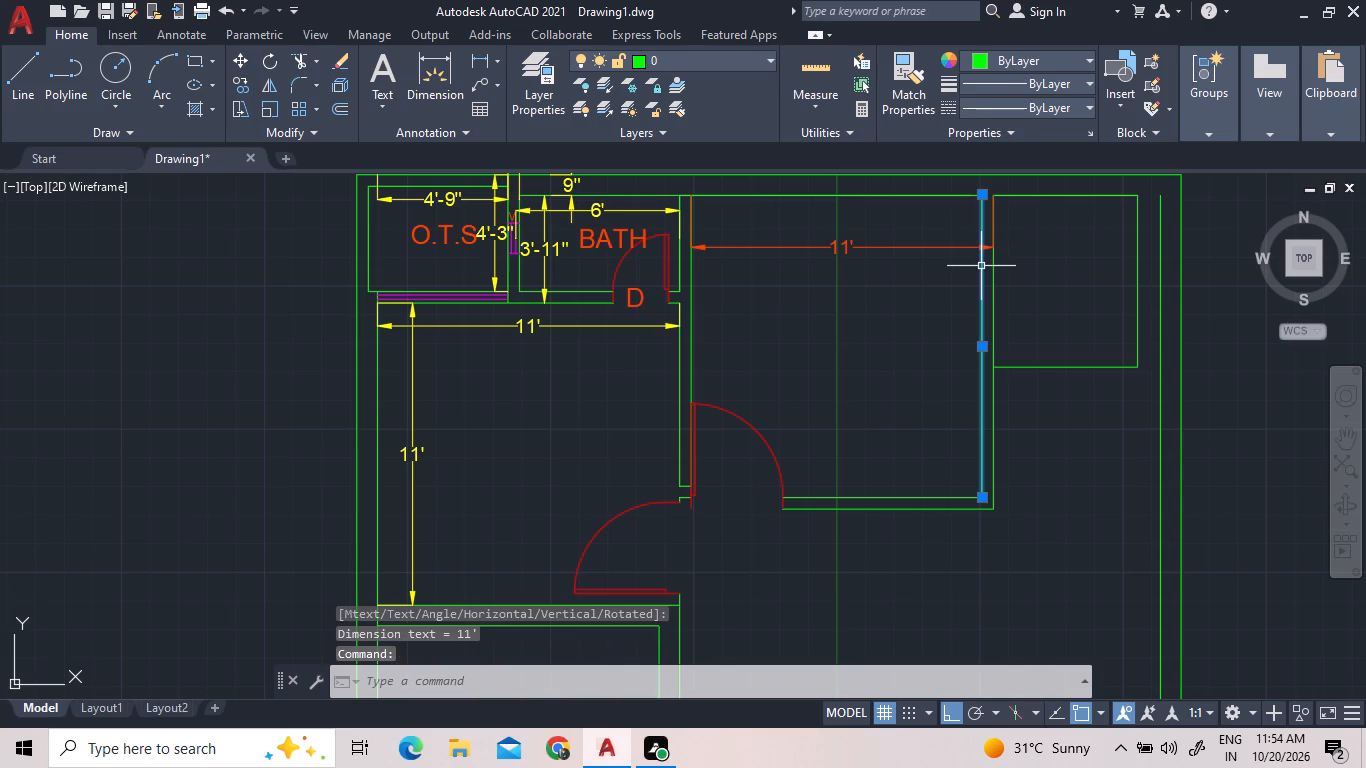
pyautogui.press('Delete')
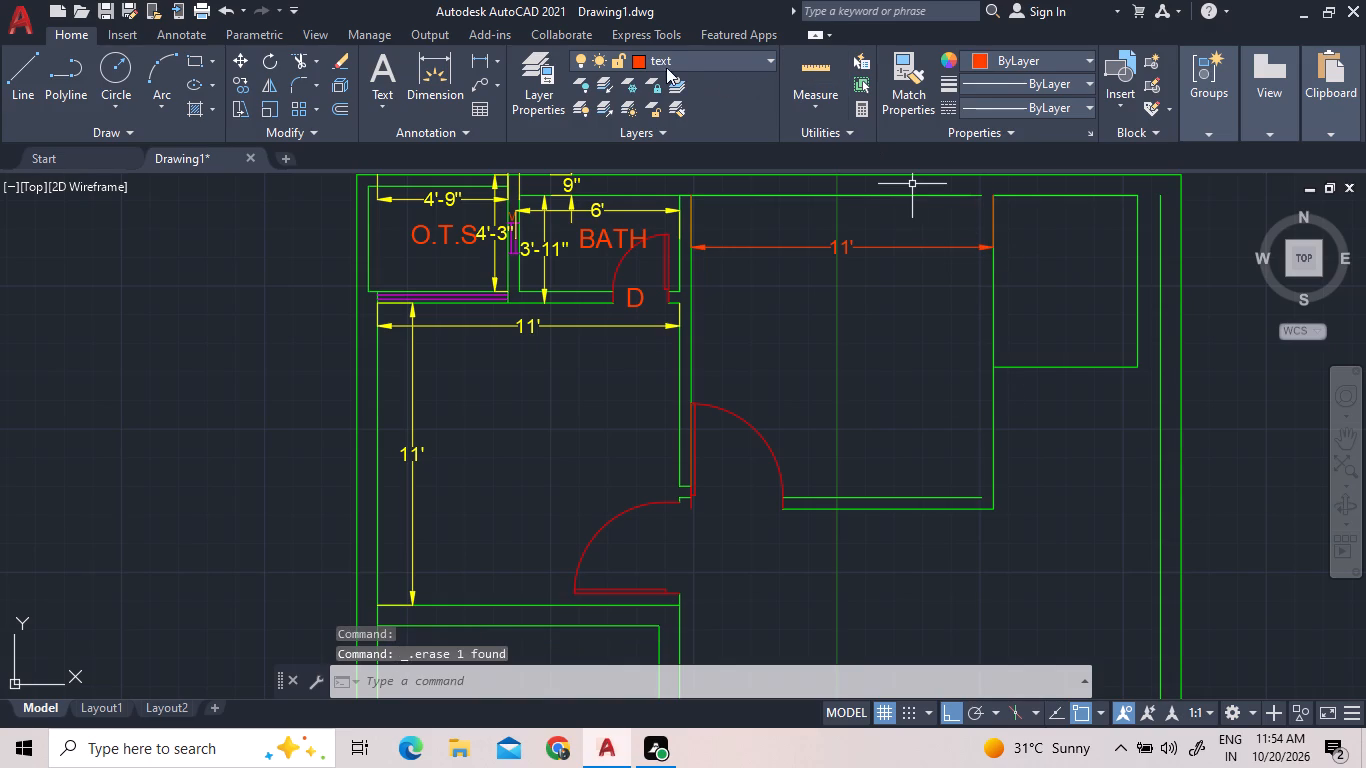
# Add a vertical linear dimension inside the room beside the BATH, from the top wall line to the inner bottom wall line.
pyautogui.click(473, 56)
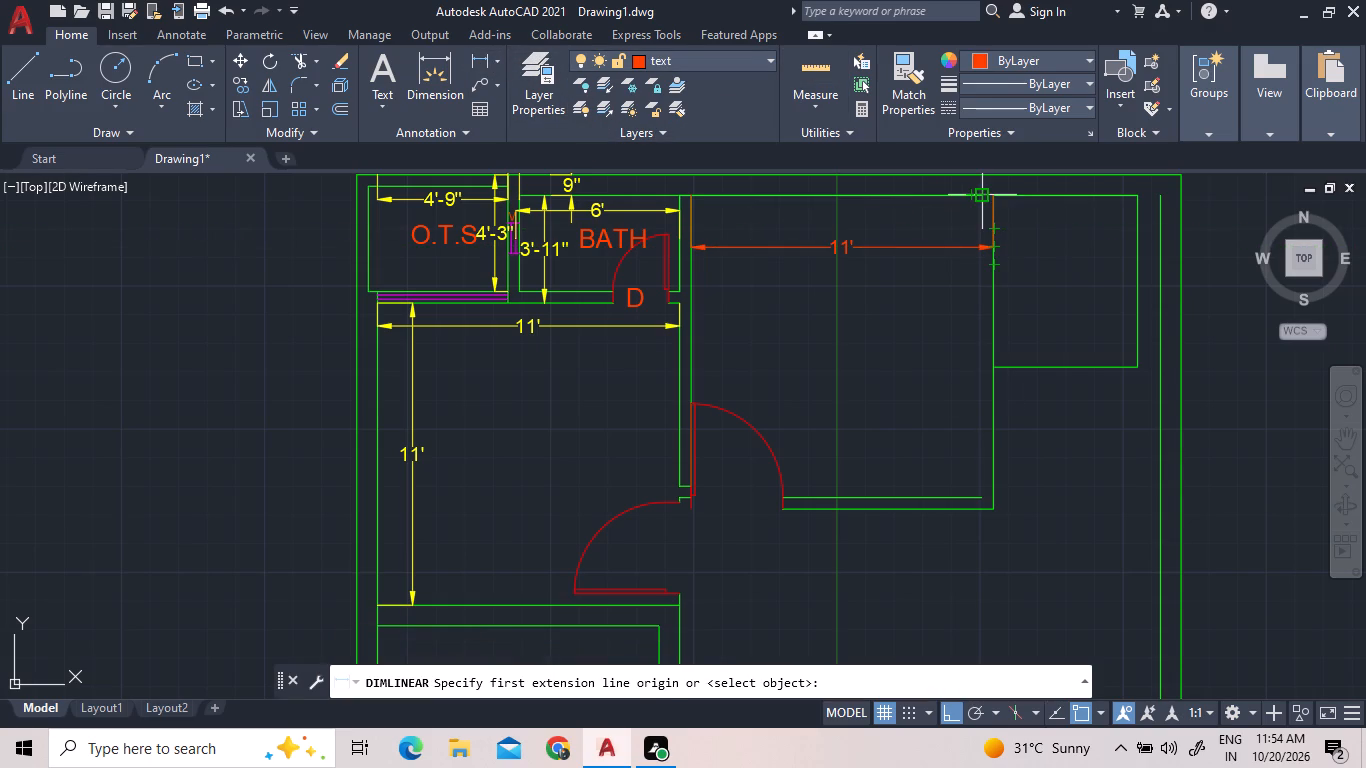
pyautogui.click(977, 200)
pyautogui.click(987, 504)
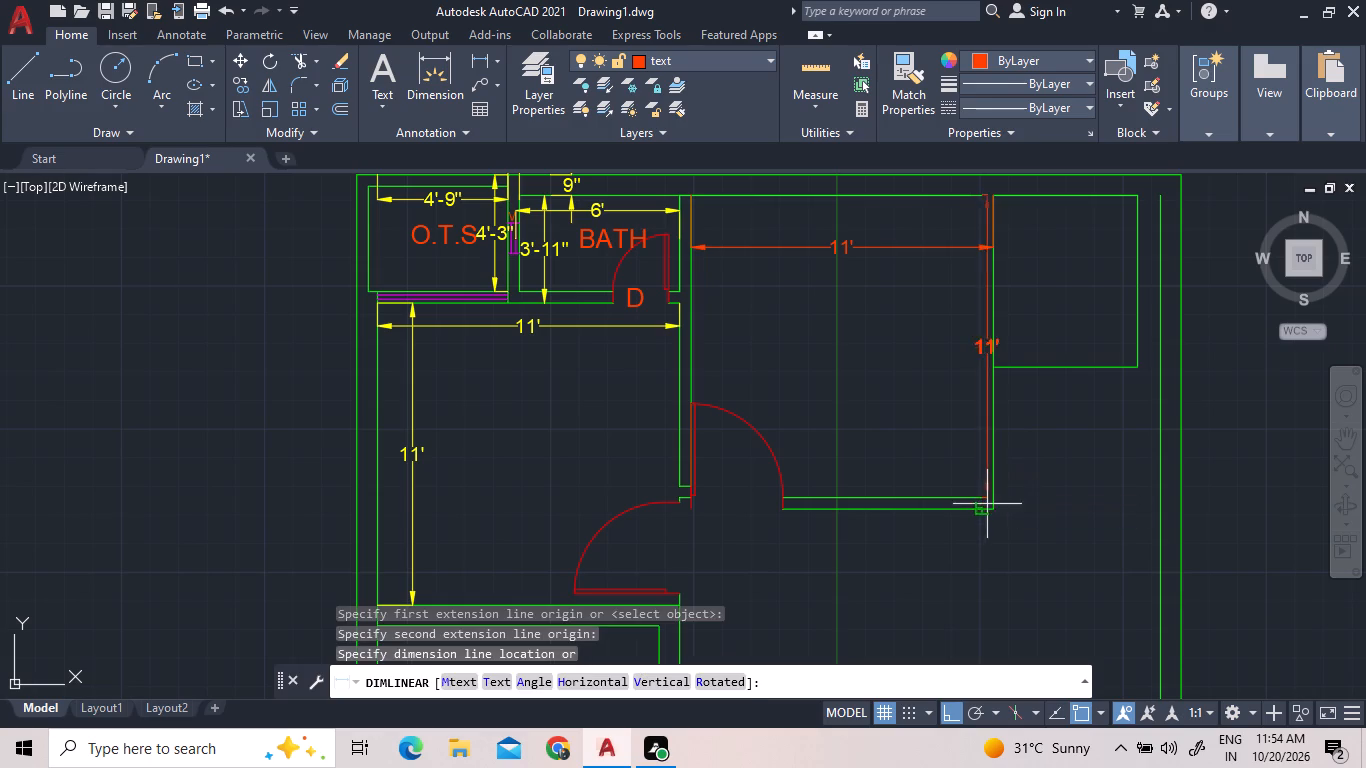
pyautogui.click(945, 498)
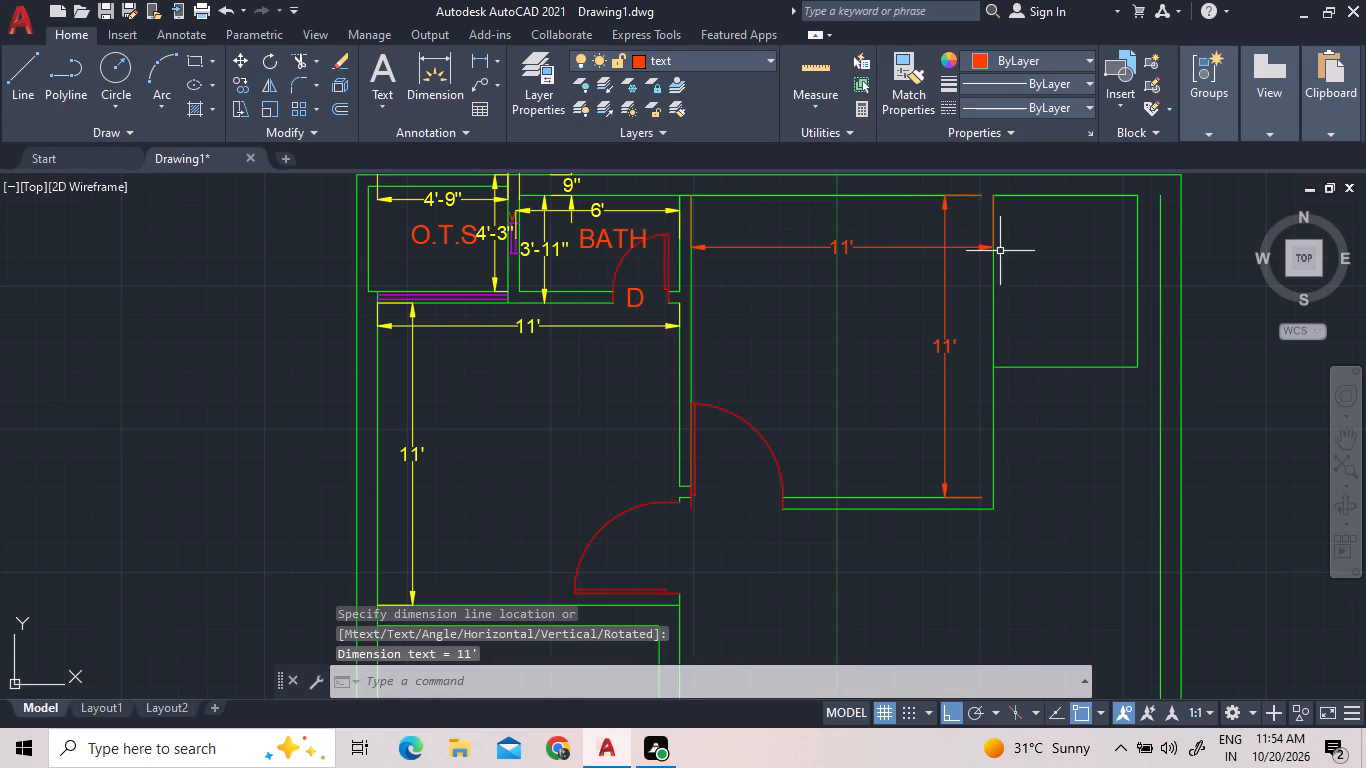
# Move the horizontal and vertical dimensions of the room beside the BATH onto the dim layer.
pyautogui.click(963, 271)
pyautogui.click(939, 240)
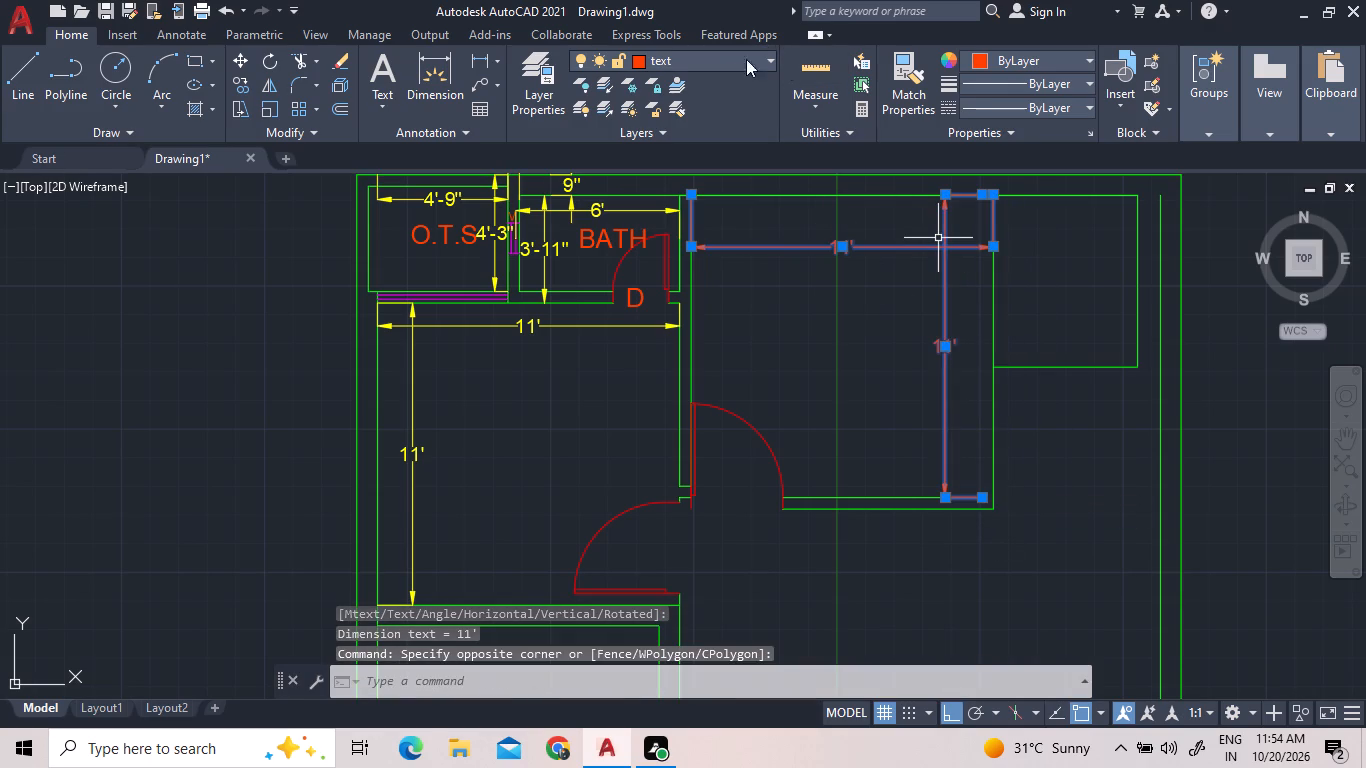
pyautogui.click(729, 66)
pyautogui.click(726, 144)
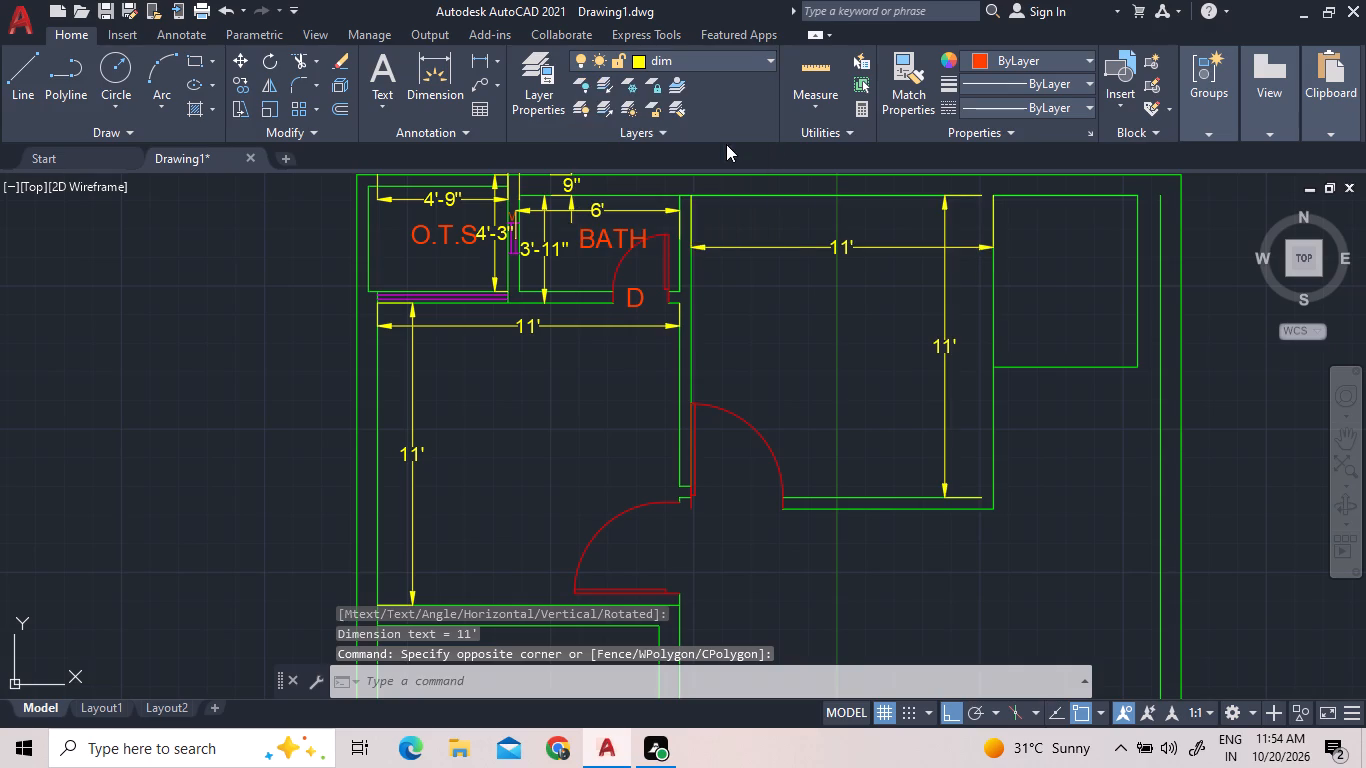
pyautogui.press('Escape')
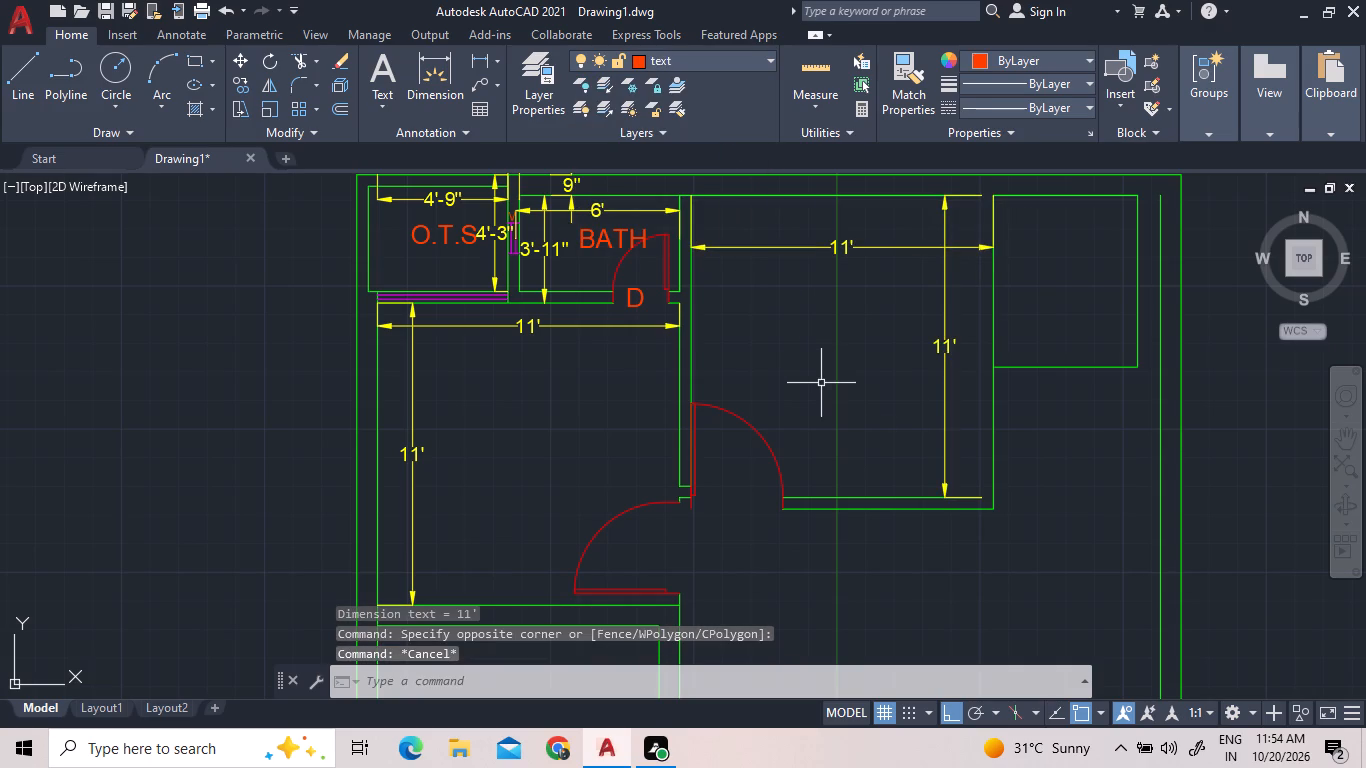
# Delete the outer line of the bottom wall in the room beside the BATH.
pyautogui.click(969, 508)
pyautogui.press('Delete')
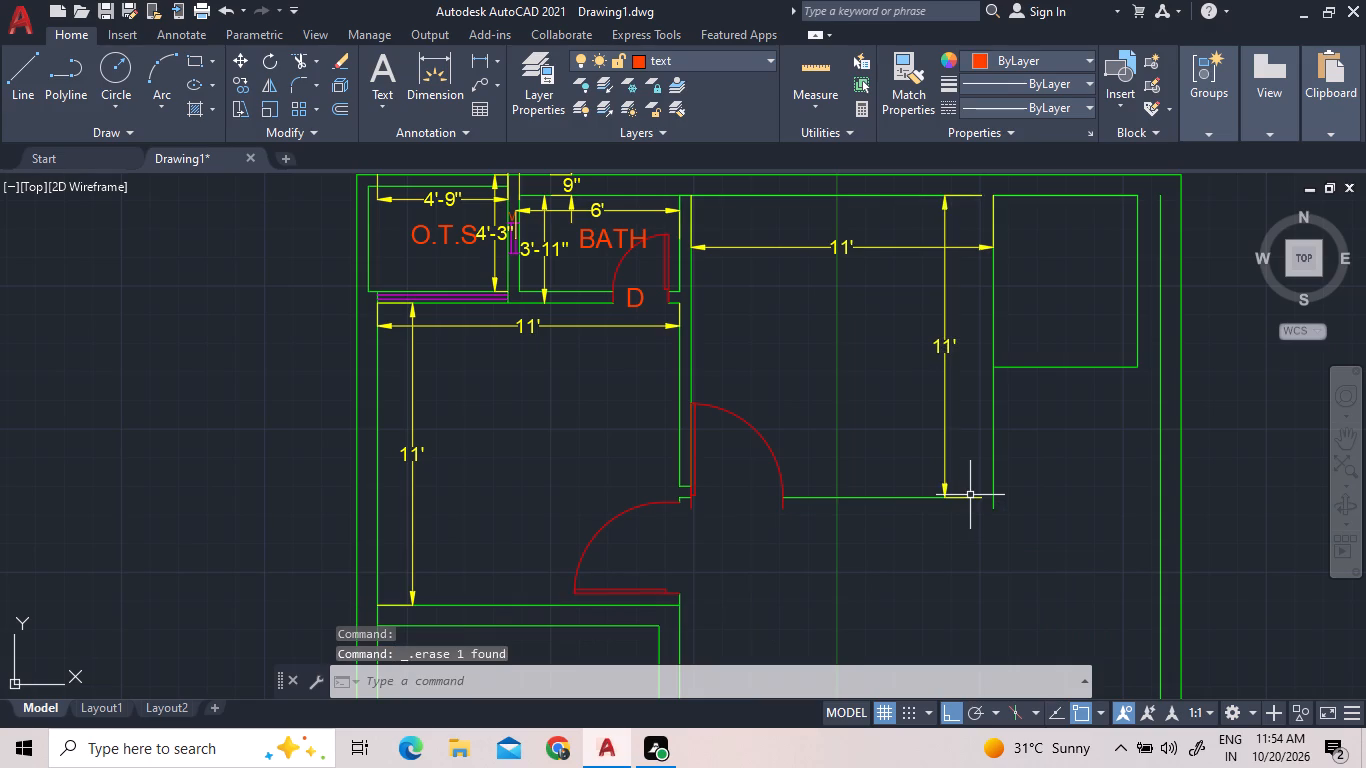
# Fillet the room's remaining bottom wall line with its right-hand wall line into a square corner.
pyautogui.press('f')
pyautogui.press('space')
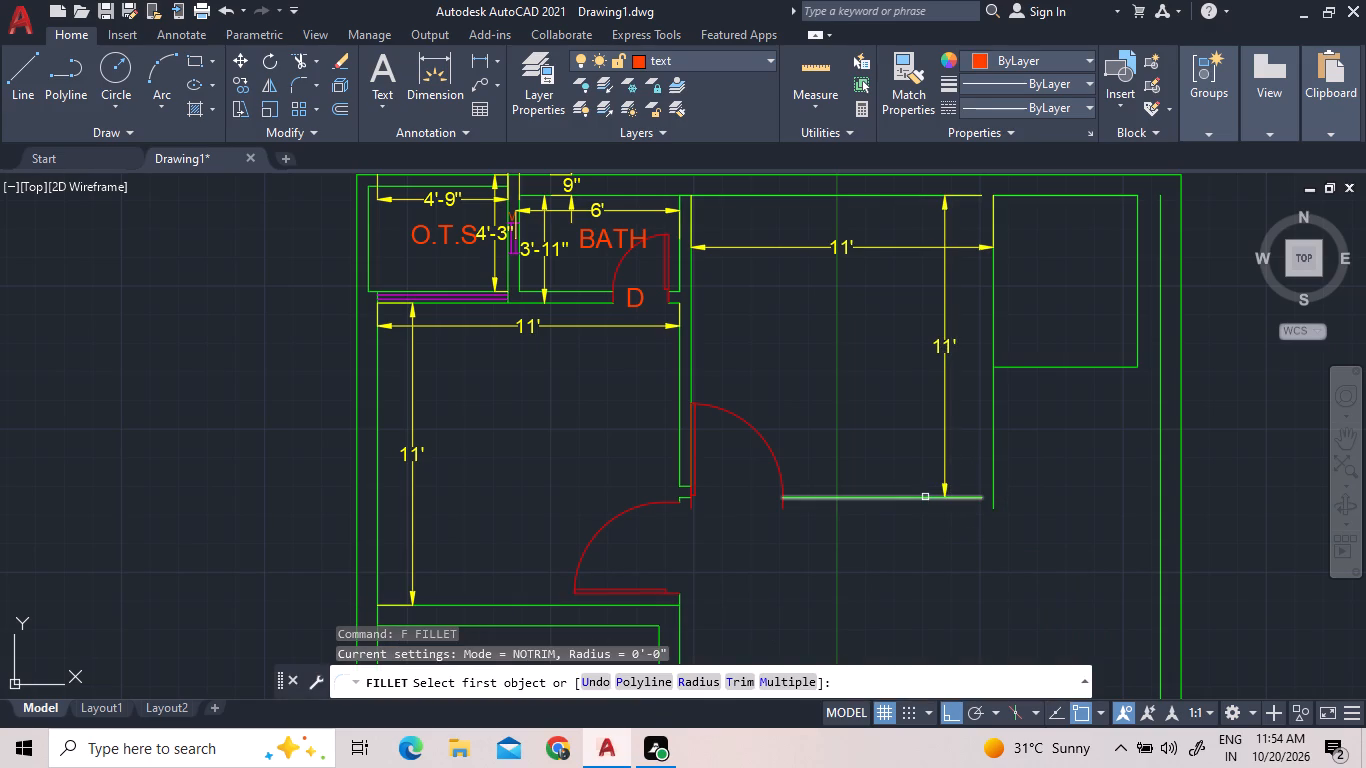
pyautogui.click(925, 497)
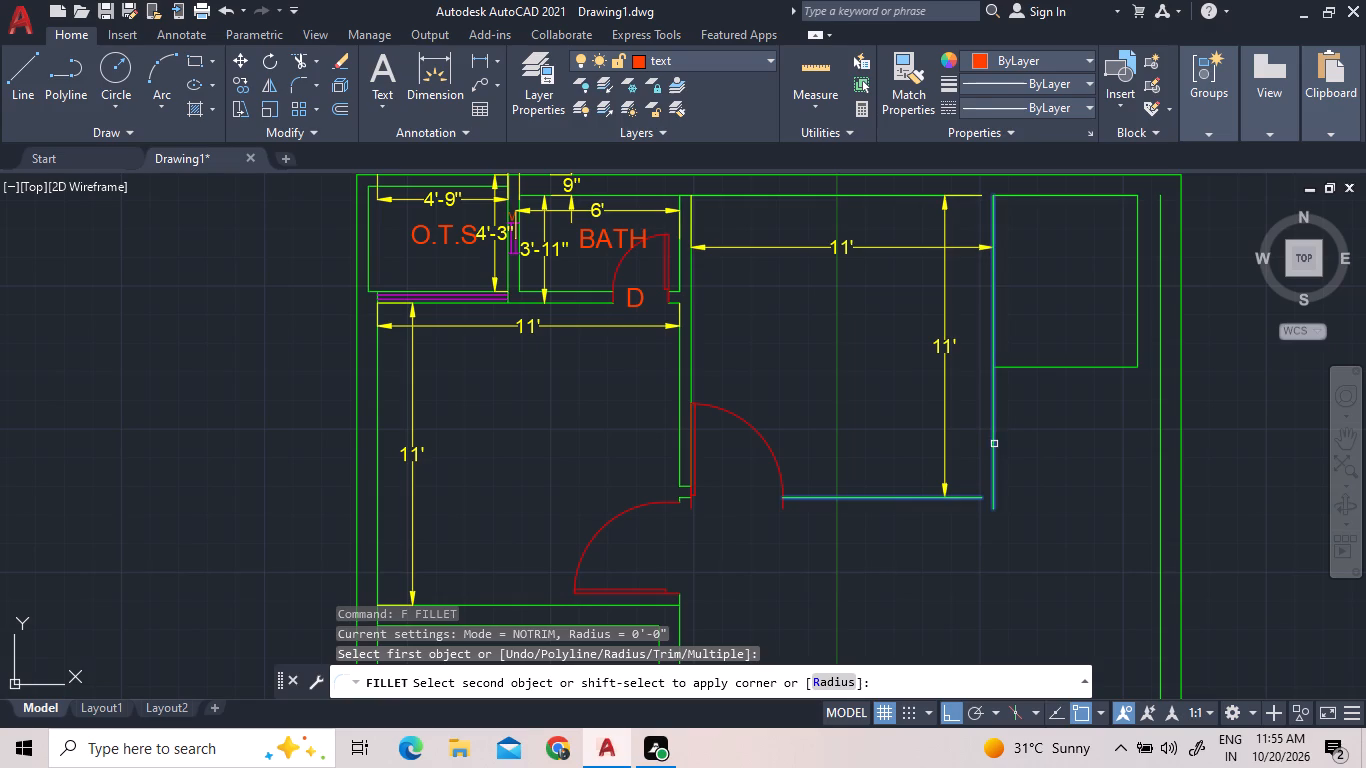
pyautogui.keyDown('shift'); pyautogui.click(992, 444); pyautogui.keyUp('shift')
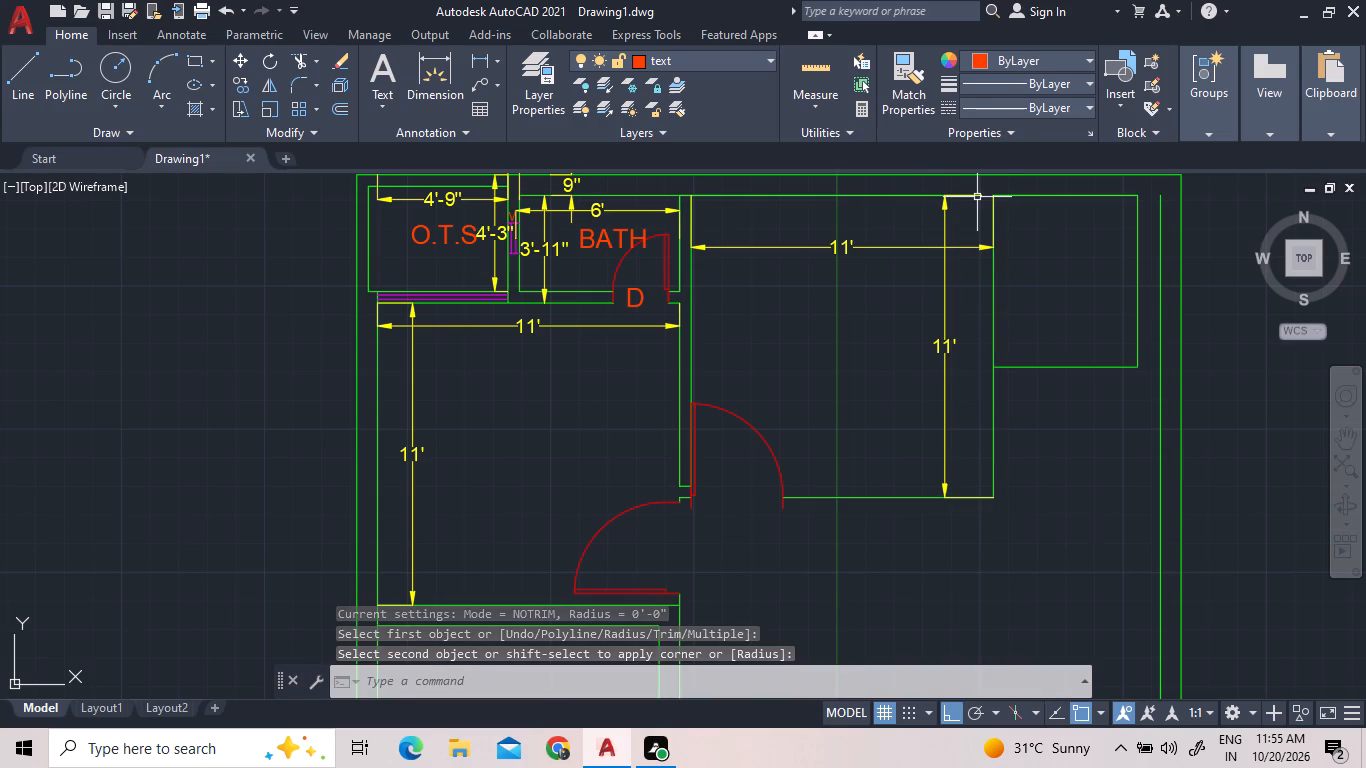
# Extend the room's top wall line to meet the remaining right-hand wall line.
pyautogui.write('EX')
pyautogui.press('space')
pyautogui.press('space')
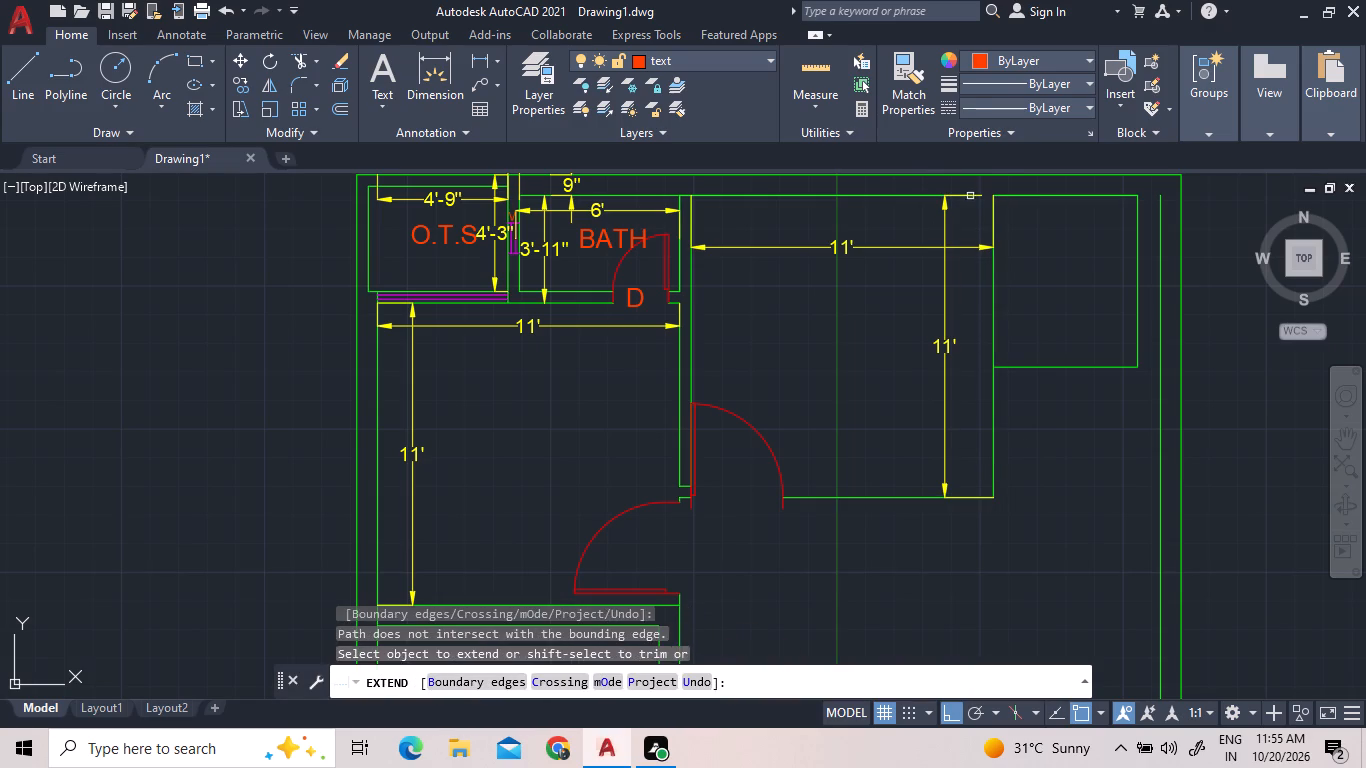
pyautogui.click(870, 194)
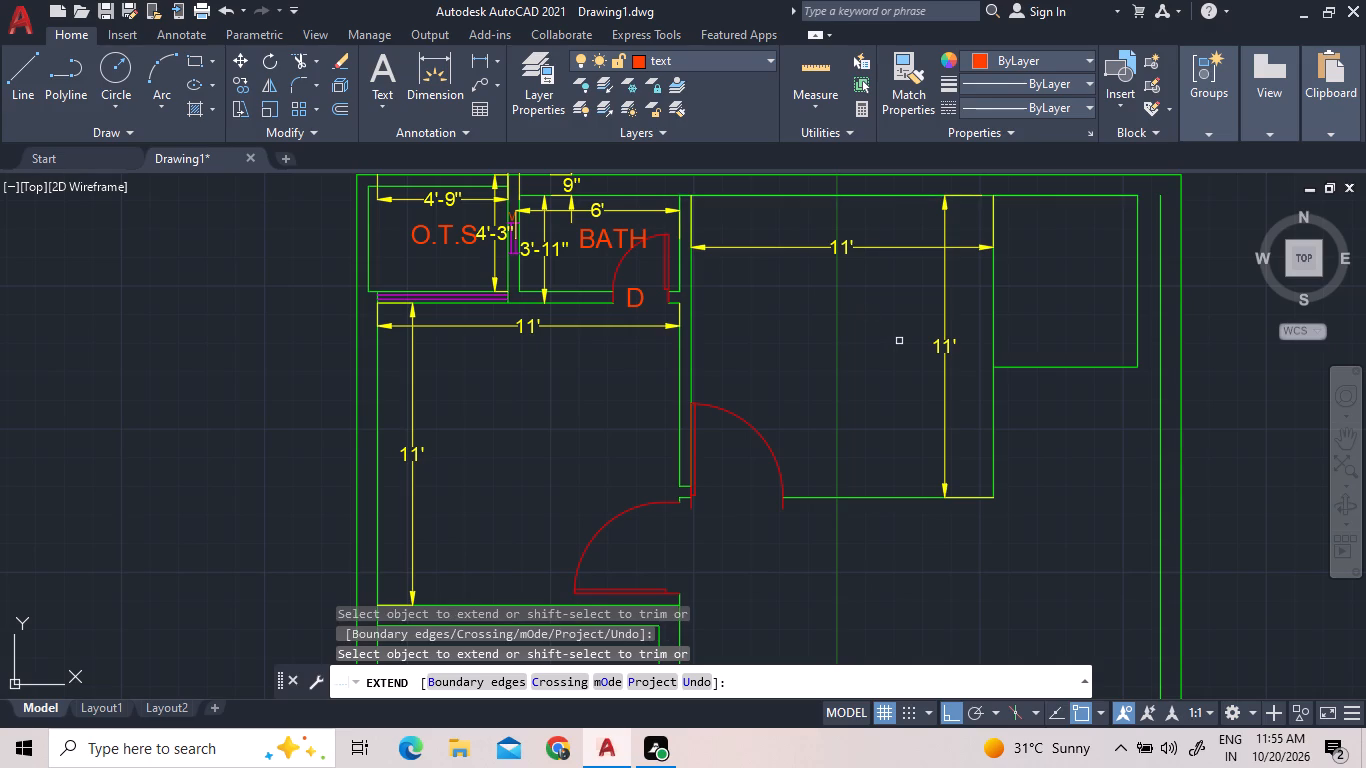
pyautogui.press('Escape')
# Delete the top, right and bottom lines of the small rectangular room adjoining the right-hand wall.
pyautogui.click(1149, 384)
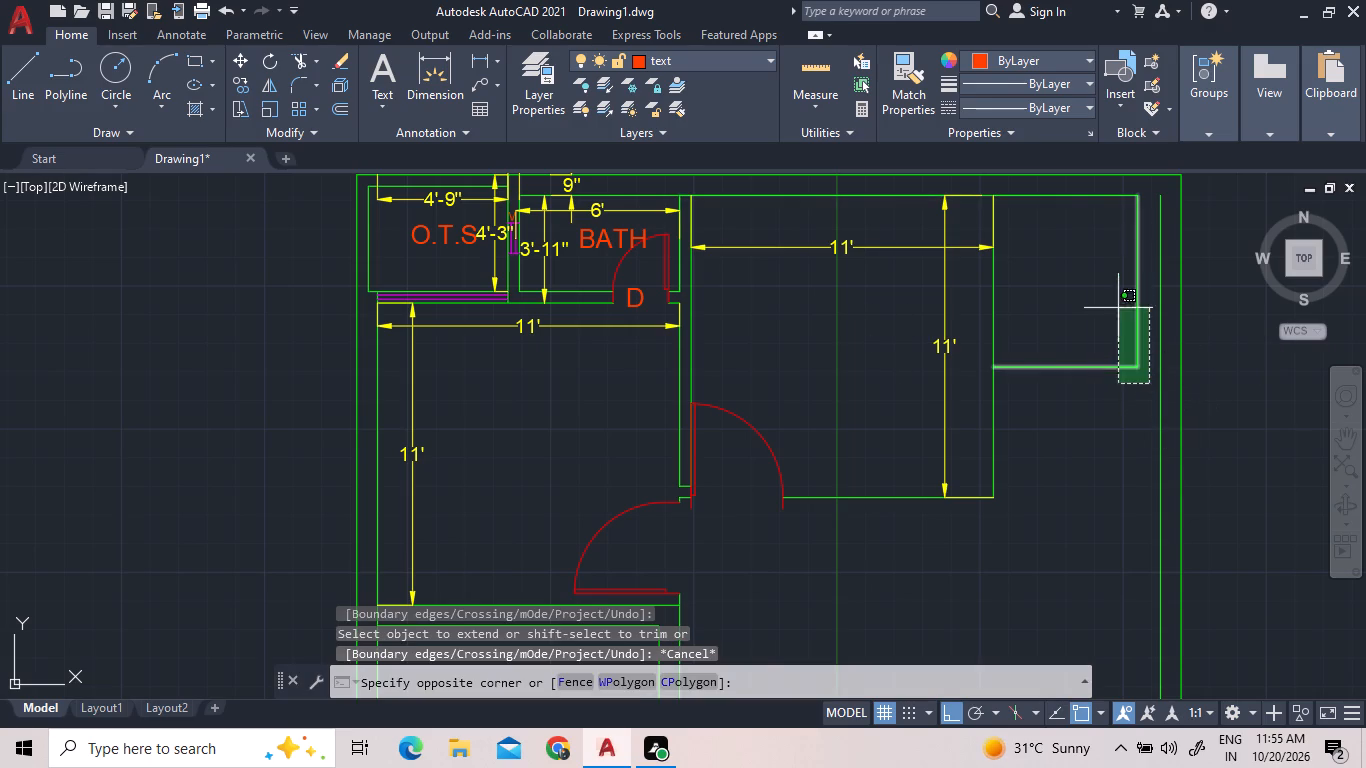
pyautogui.click(1095, 270)
pyautogui.press('BackSpace')
pyautogui.press('Delete')
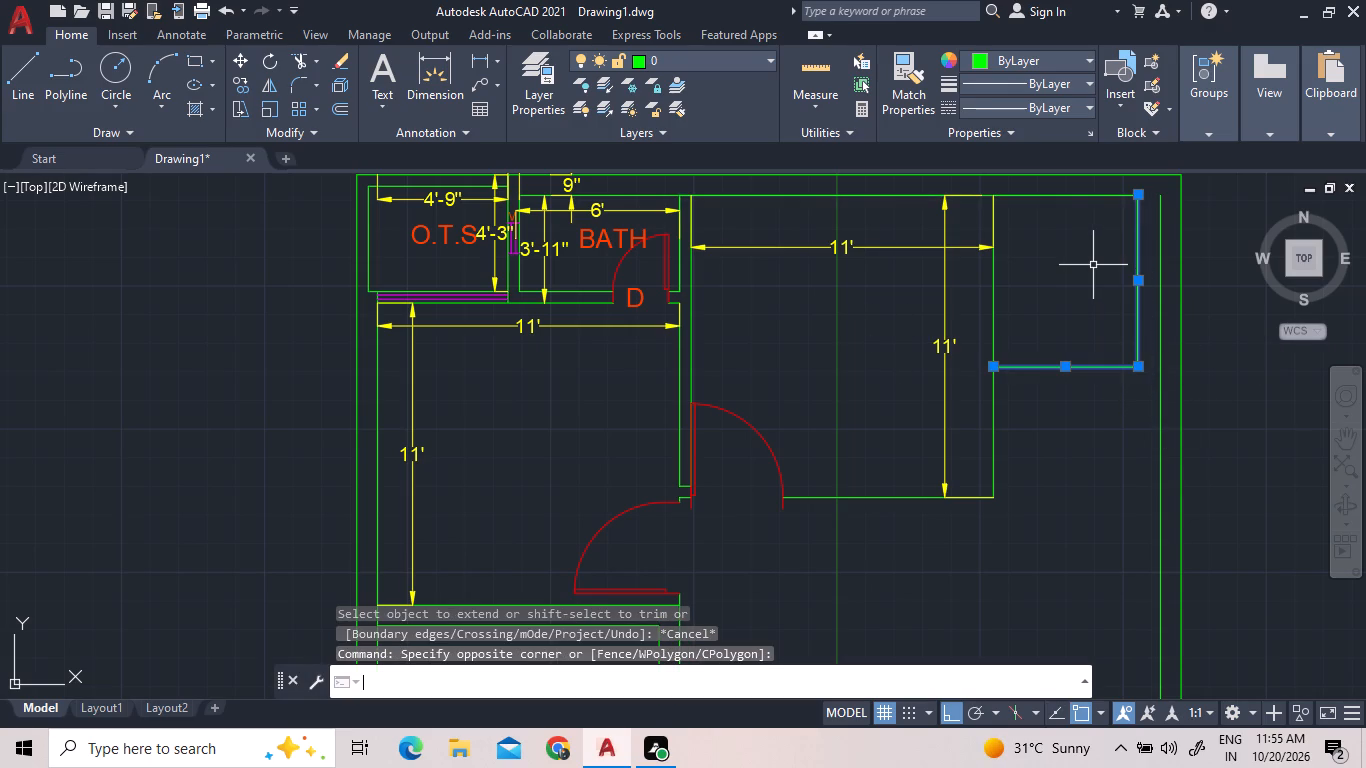
pyautogui.press('Delete')
pyautogui.click(1143, 297)
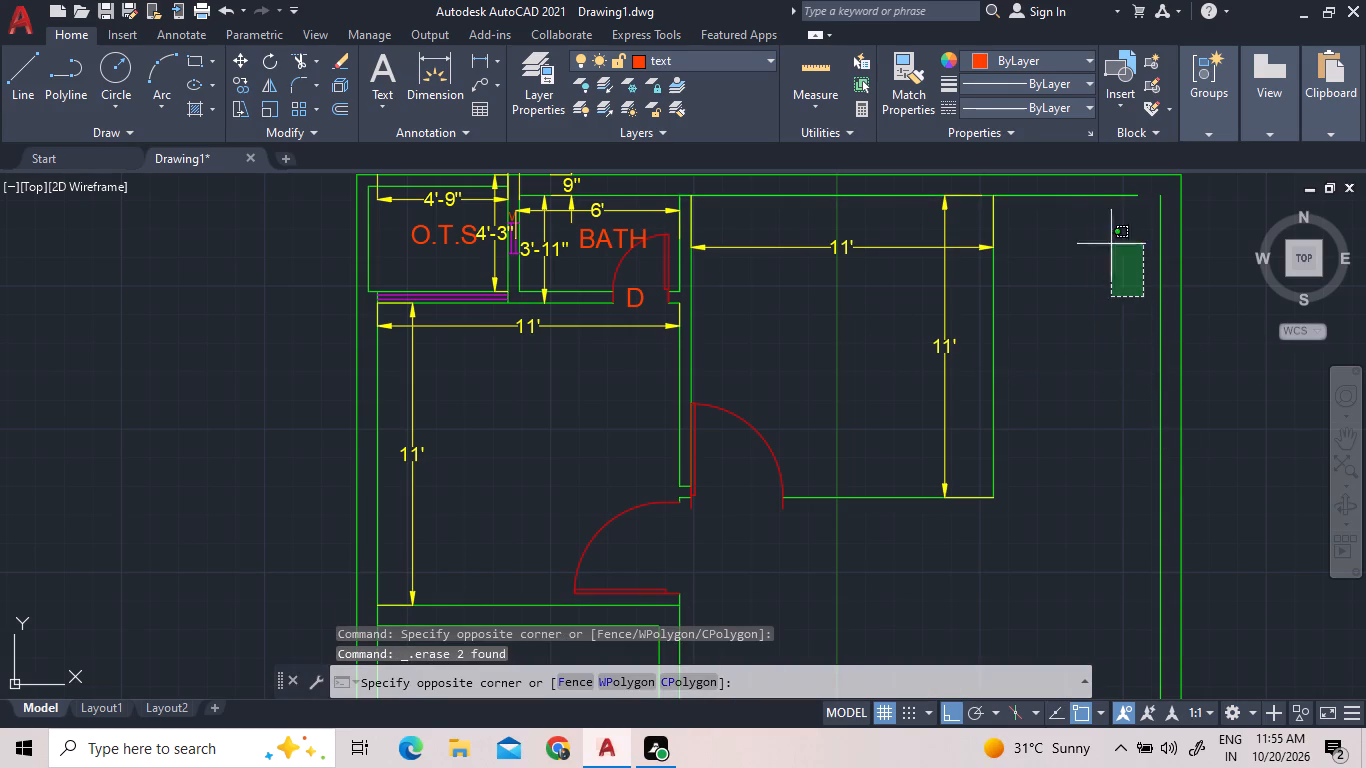
pyautogui.click(1007, 185)
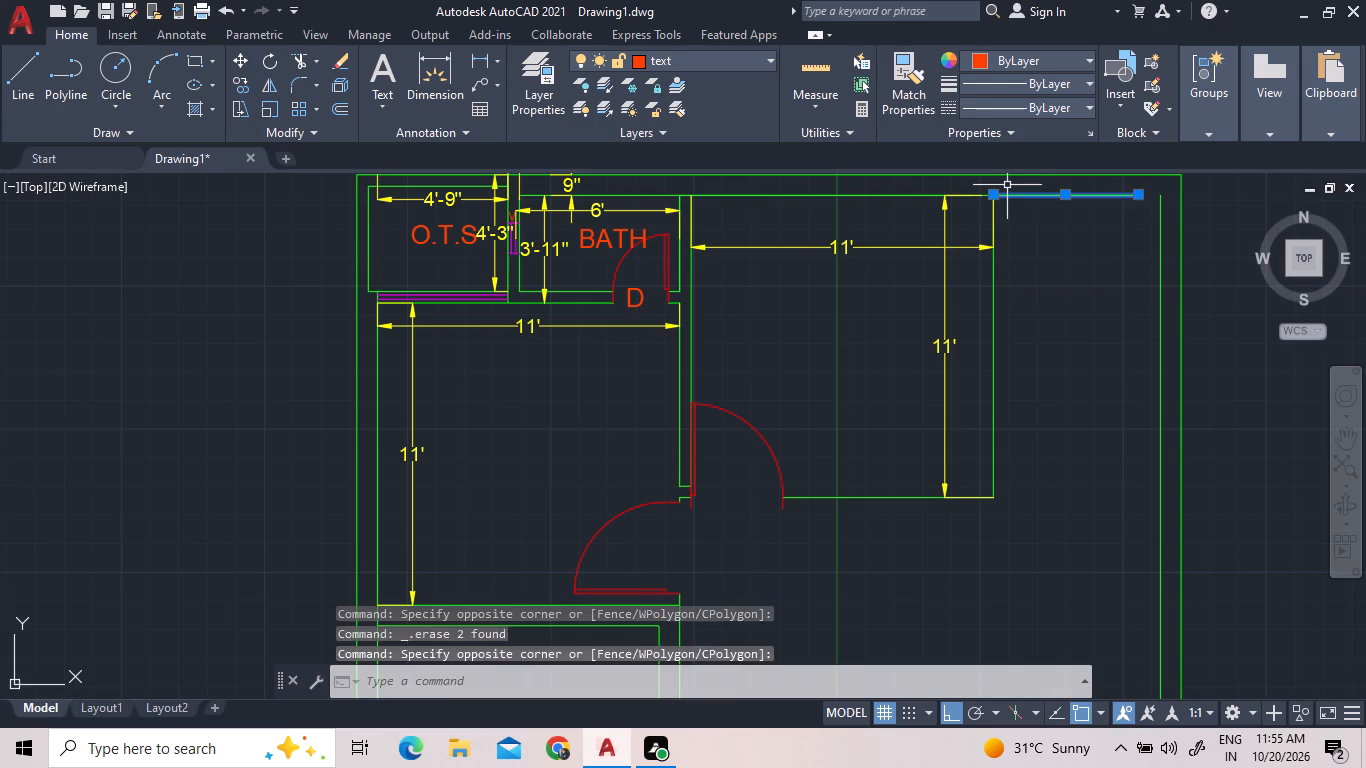
pyautogui.press('Delete')
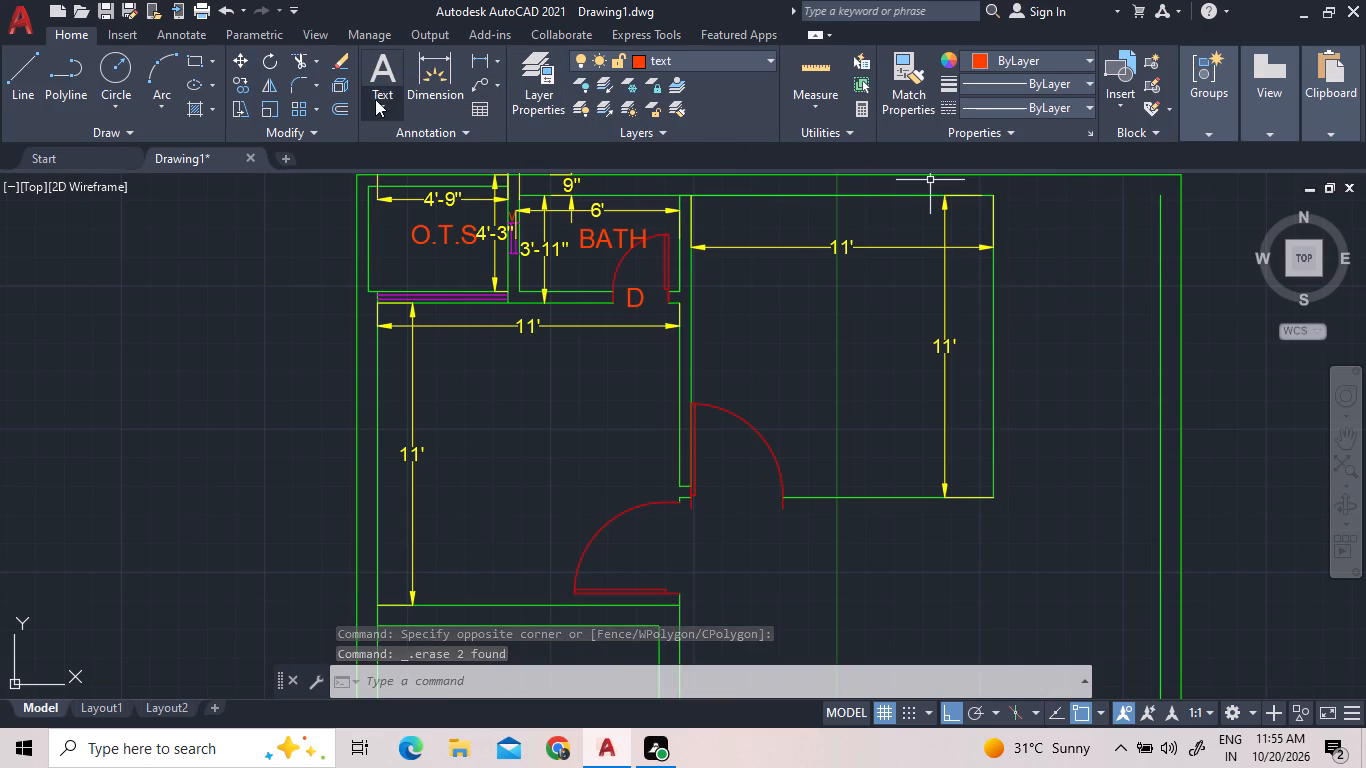
# Offset the right-hand and bottom wall lines of the room beside the BATH 9" outward.
pyautogui.click(346, 101)
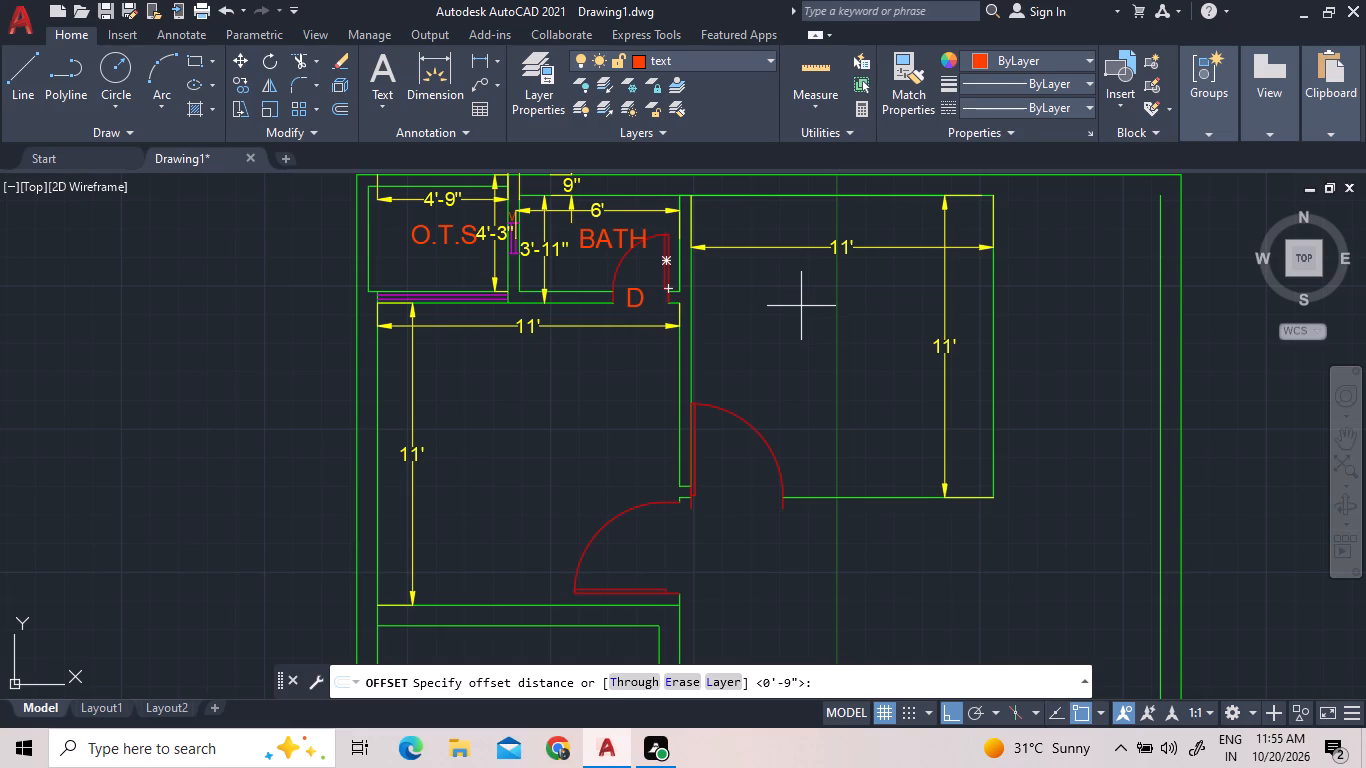
pyautogui.press('9')
pyautogui.hotkey('shift', '"')
pyautogui.press('Return')
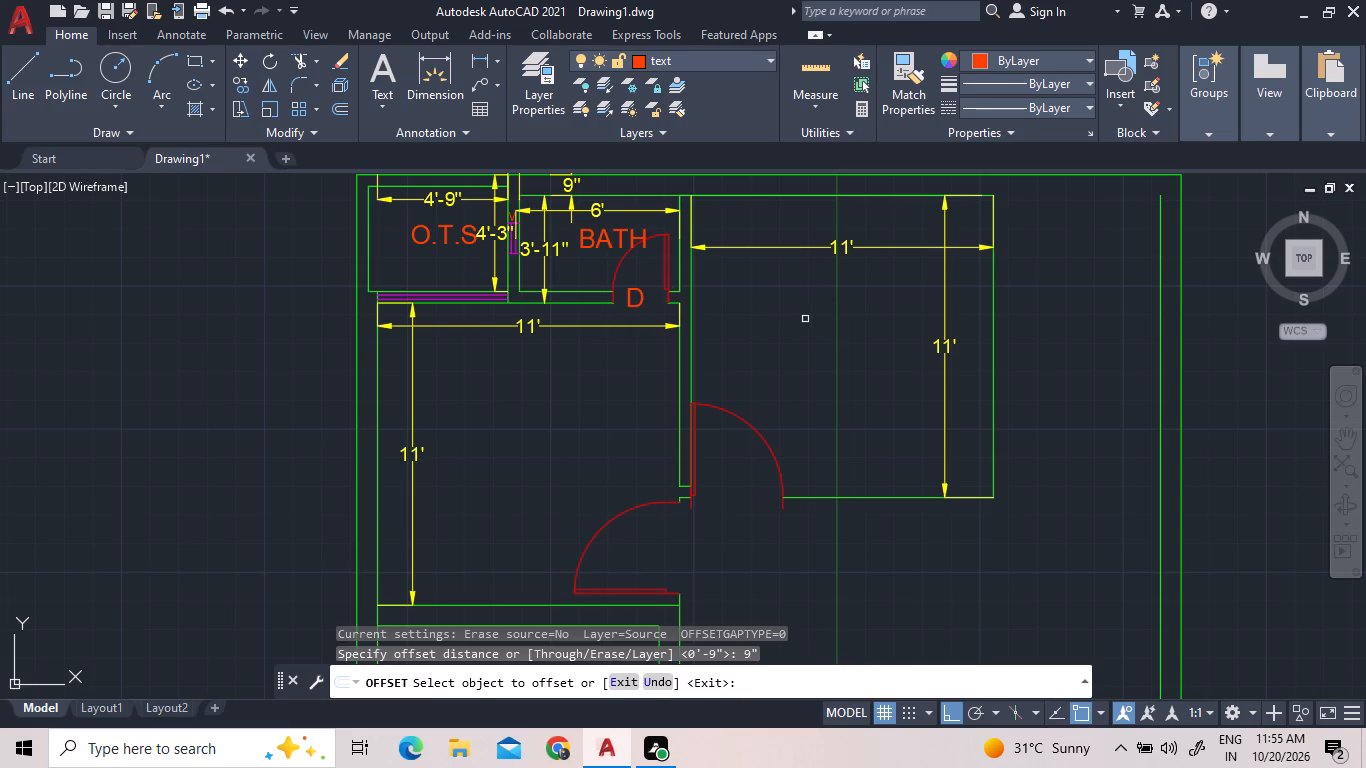
pyautogui.click(995, 348)
pyautogui.click(1022, 360)
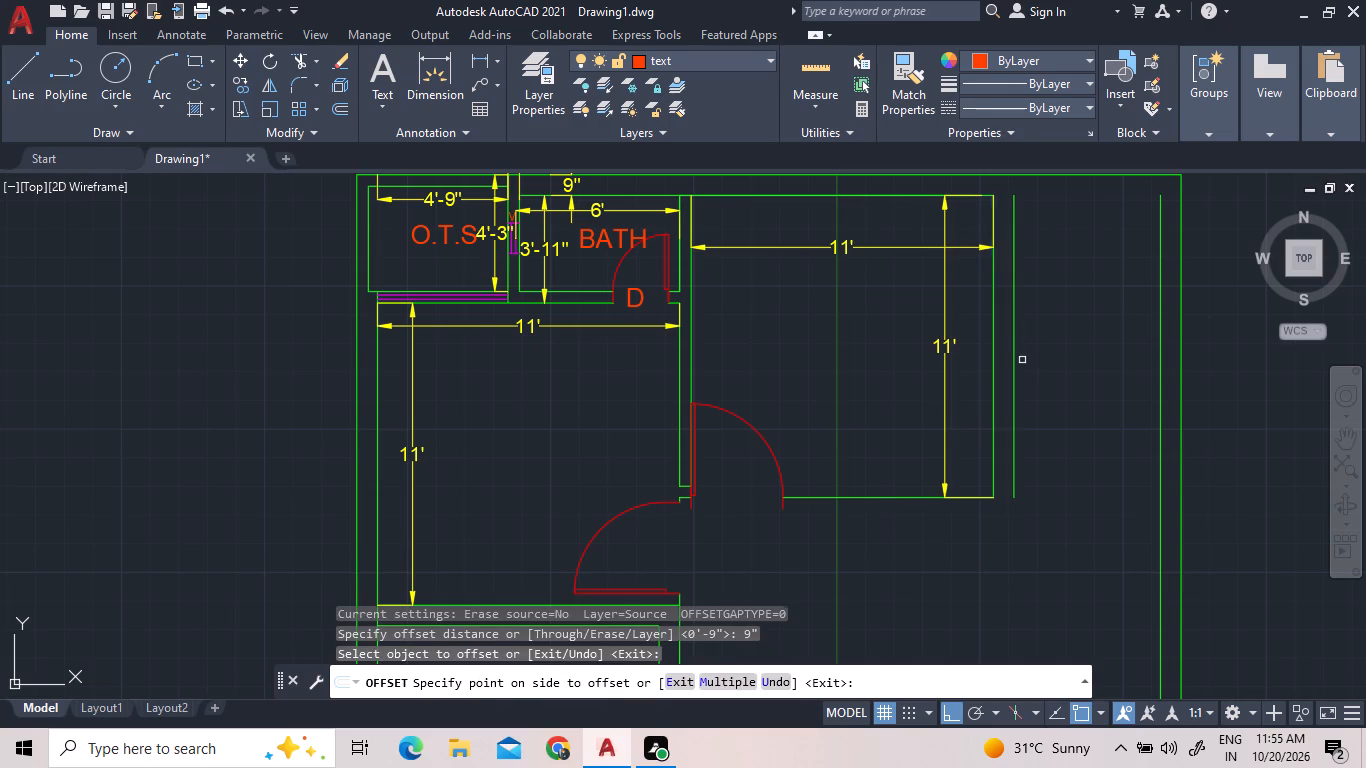
pyautogui.click(872, 500)
pyautogui.click(878, 513)
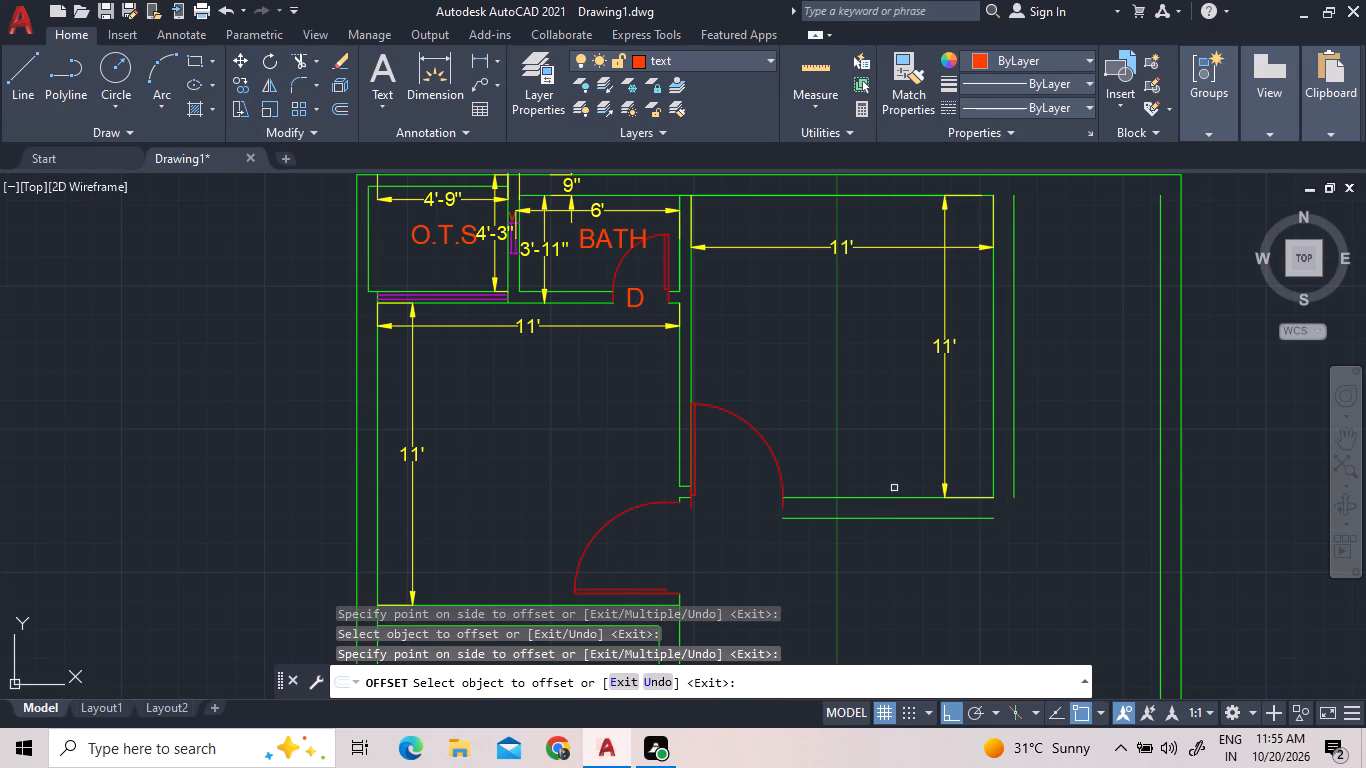
pyautogui.rightClick(1045, 264)
pyautogui.click(1059, 276)
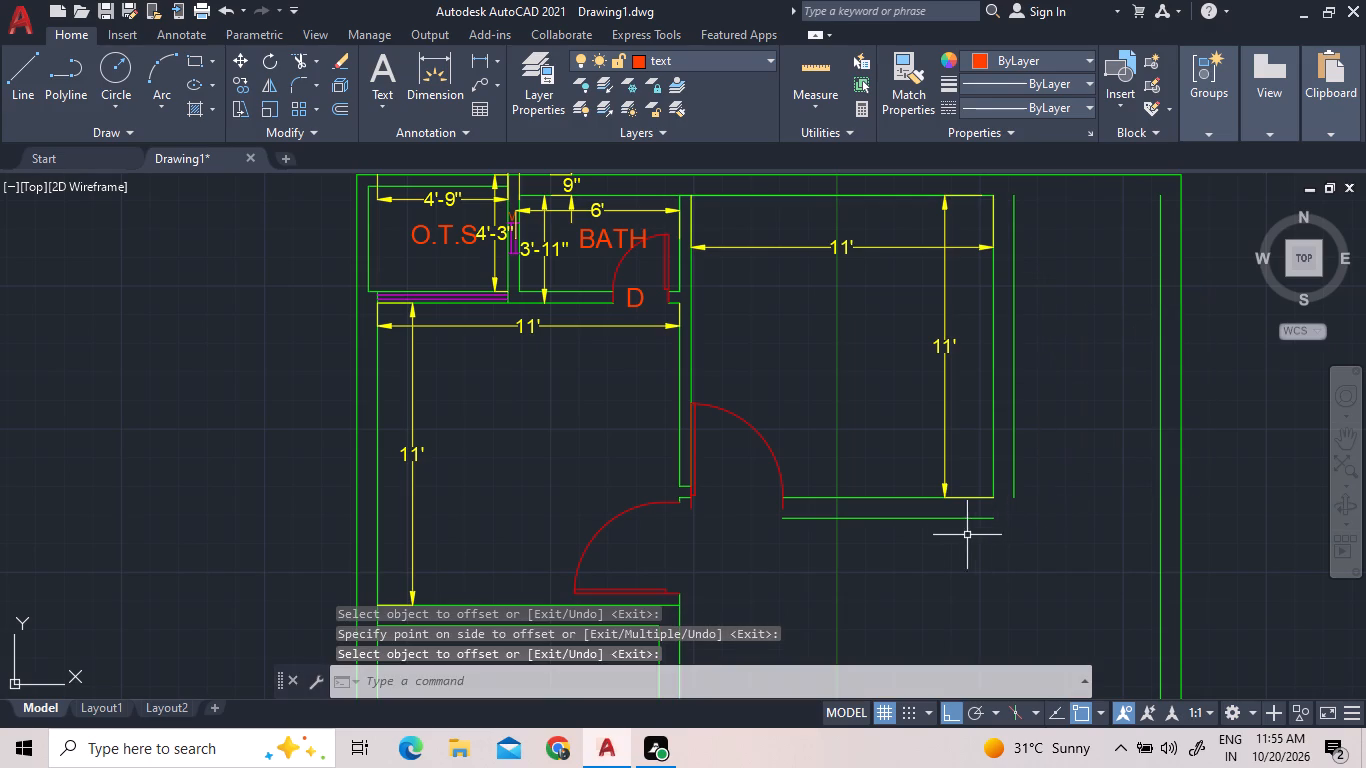
# Fillet the two new outer wall lines together into a square corner at the room's lower right.
pyautogui.write('F')
pyautogui.press('space')
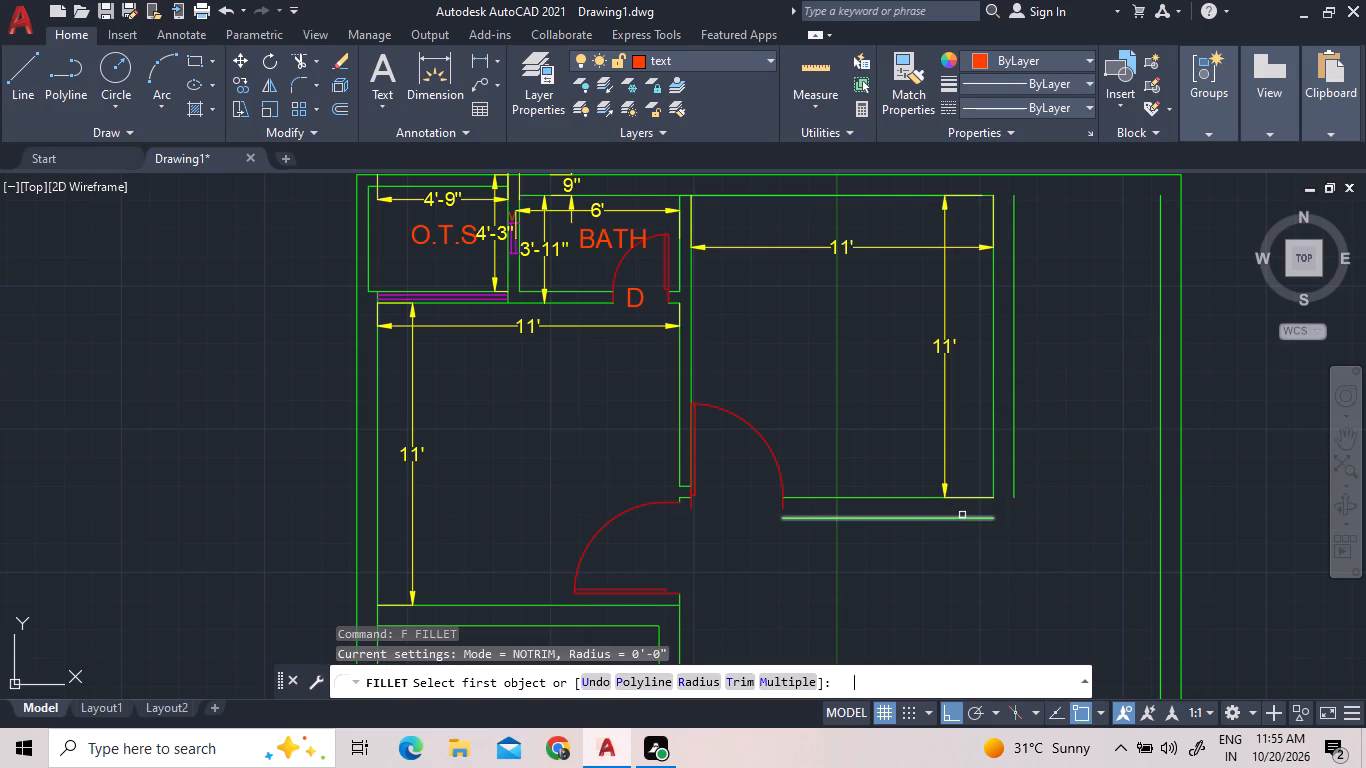
pyautogui.click(967, 519)
pyautogui.press('space')
pyautogui.press('space')
pyautogui.press('space')
pyautogui.press('space')
pyautogui.press('space')
pyautogui.press('space')
pyautogui.press('space')
pyautogui.press('space')
pyautogui.press('space')
pyautogui.press('space')
pyautogui.press('space')
pyautogui.press('space')
pyautogui.press('space')
pyautogui.press('space')
pyautogui.press('space')
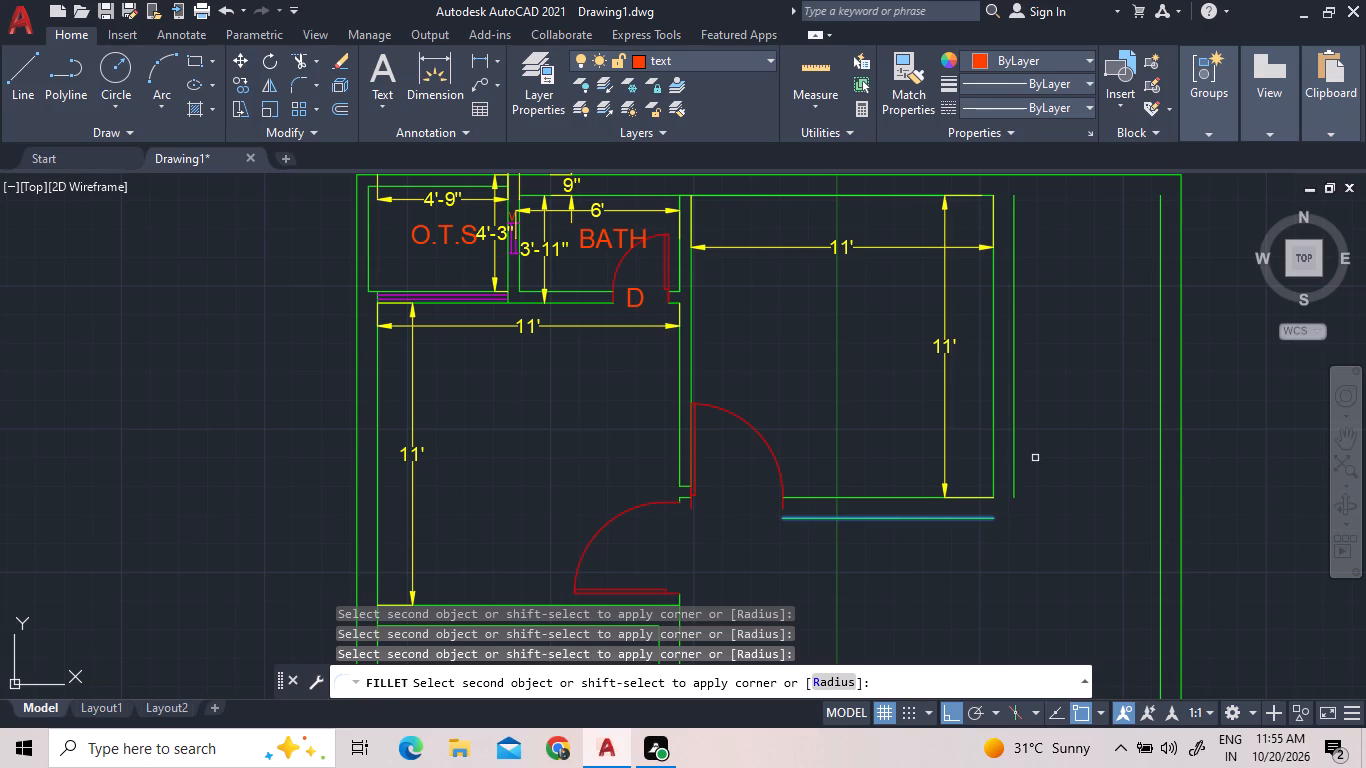
pyautogui.keyDown('shift'); pyautogui.click(1016, 458); pyautogui.keyUp('shift')
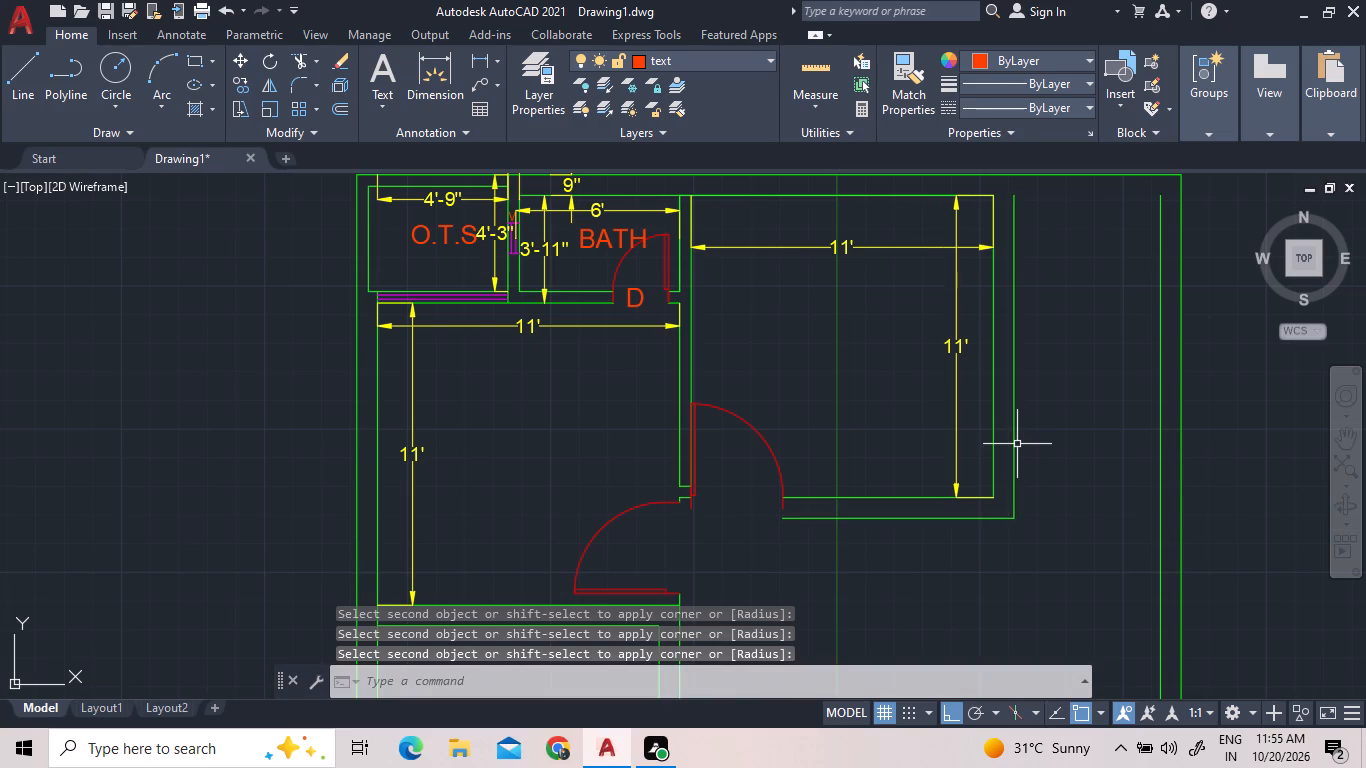
# Measure the clear gap between the room's new outer right wall and the building's right-hand outer wall.
pyautogui.scroll(-1, 1013, 440)
pyautogui.scroll(1, 1045, 294)
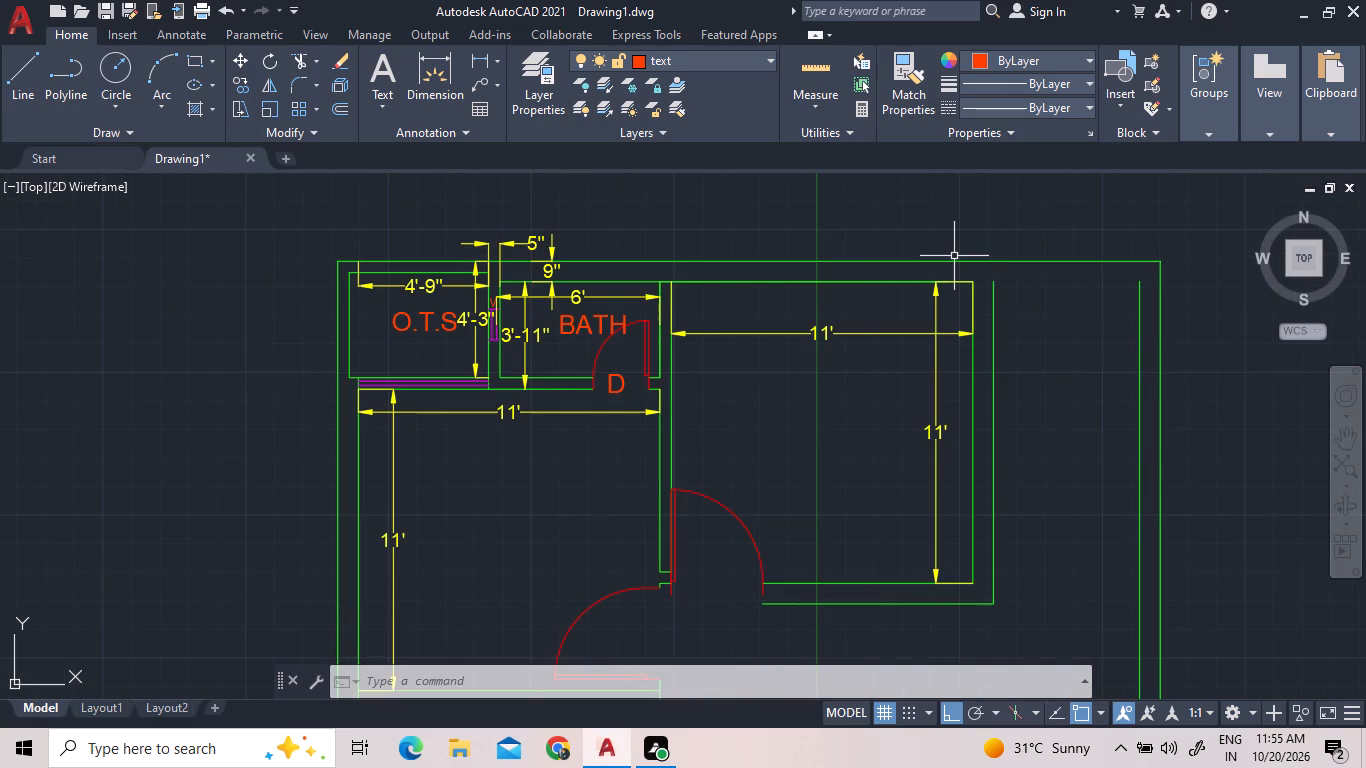
pyautogui.click(790, 63)
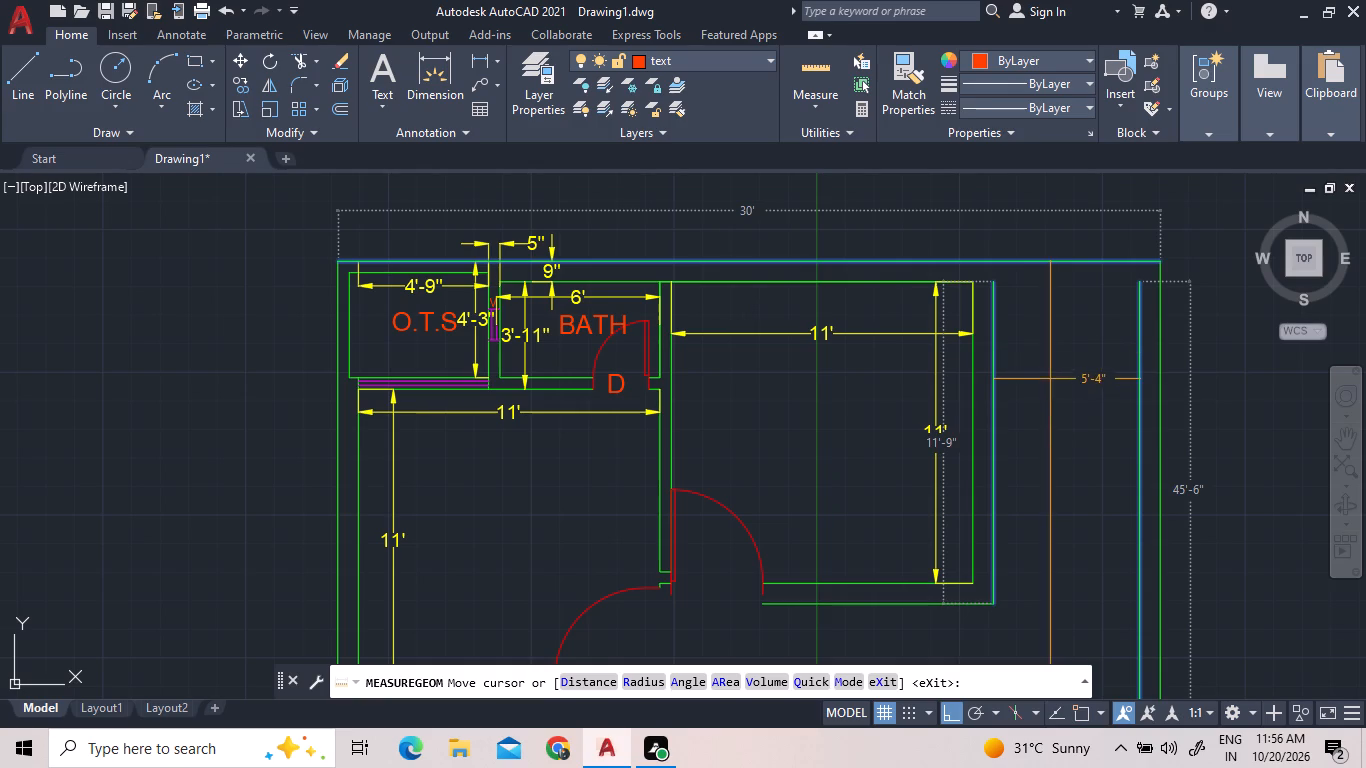
pyautogui.rightClick(1048, 379)
pyautogui.click(1050, 375)
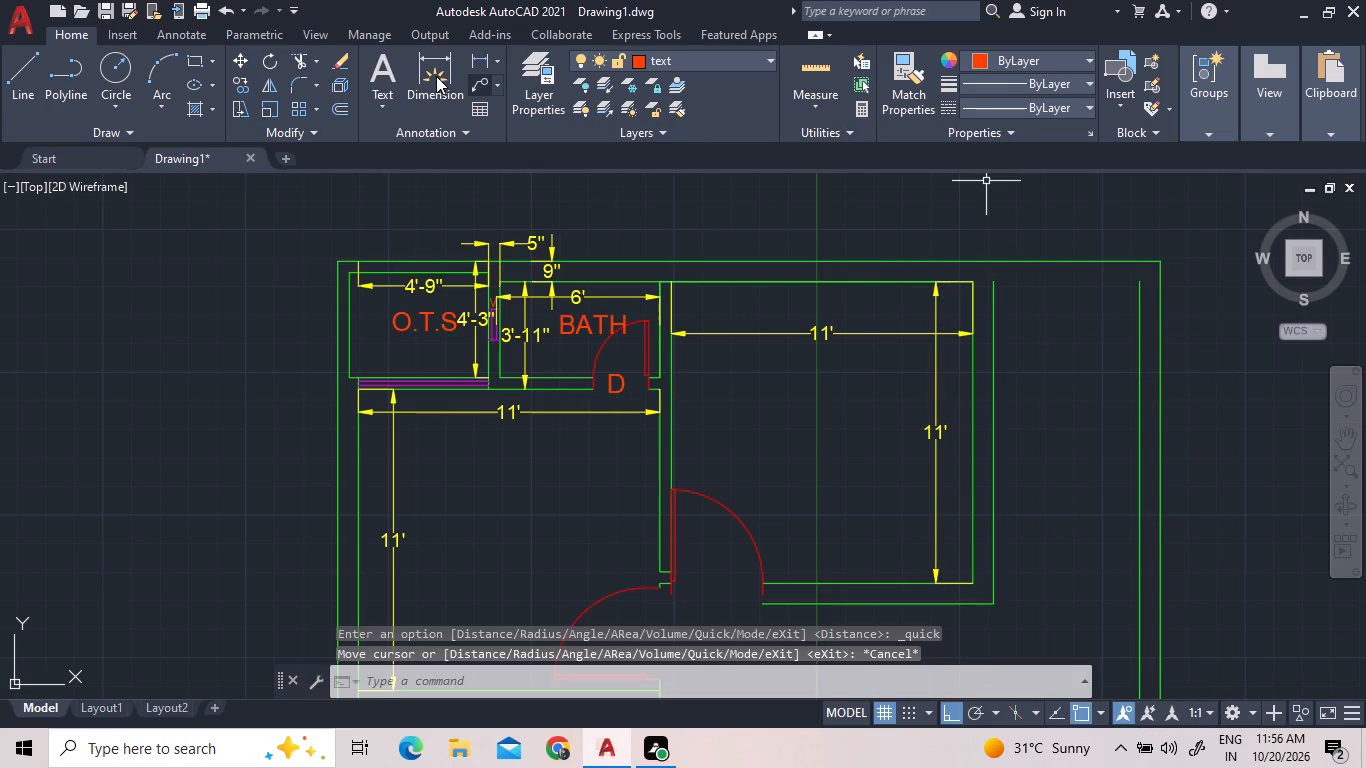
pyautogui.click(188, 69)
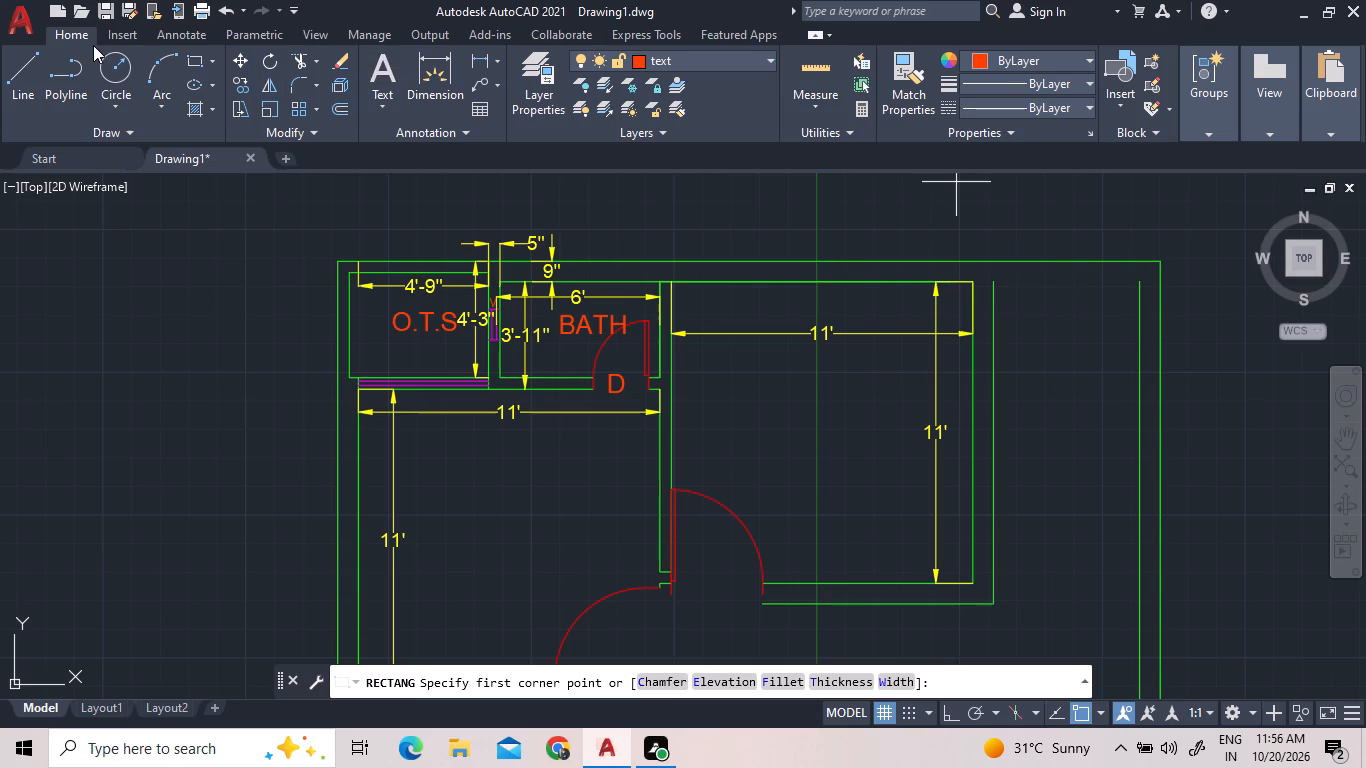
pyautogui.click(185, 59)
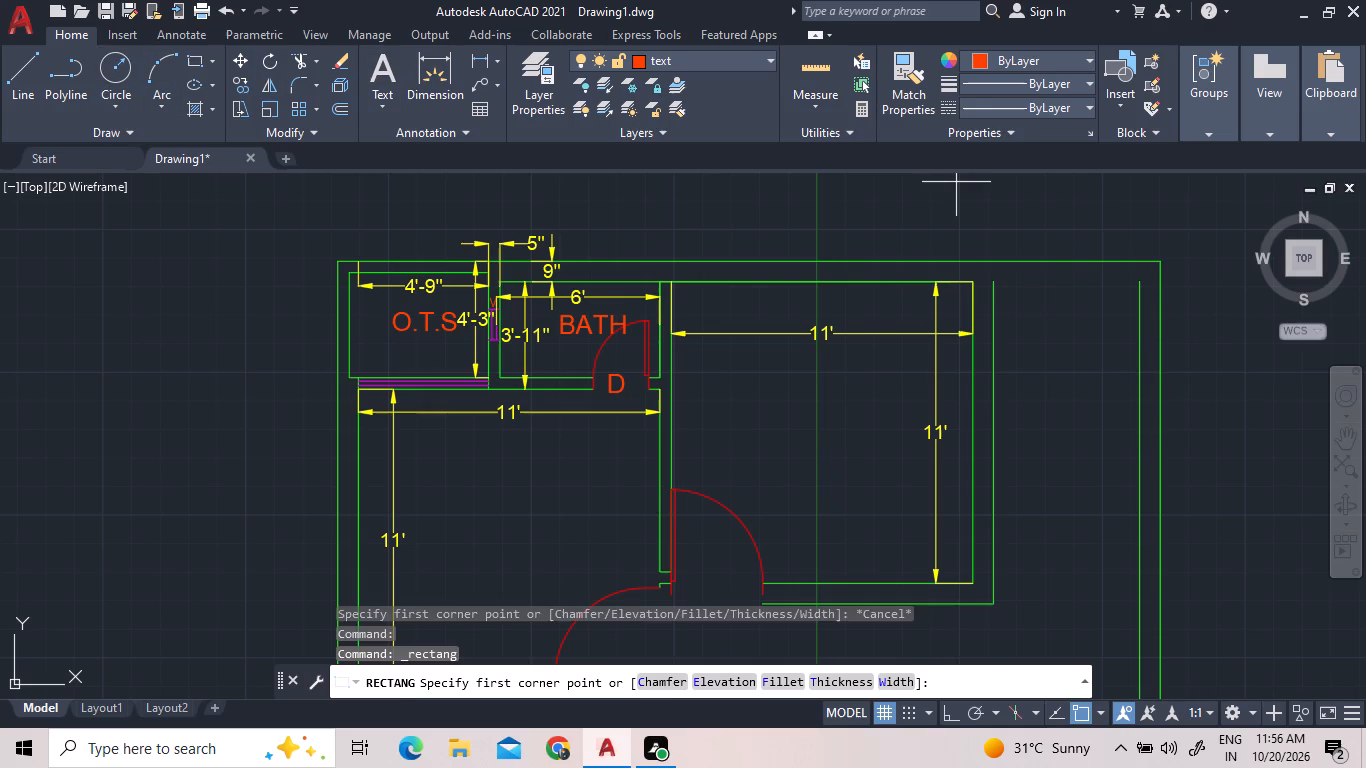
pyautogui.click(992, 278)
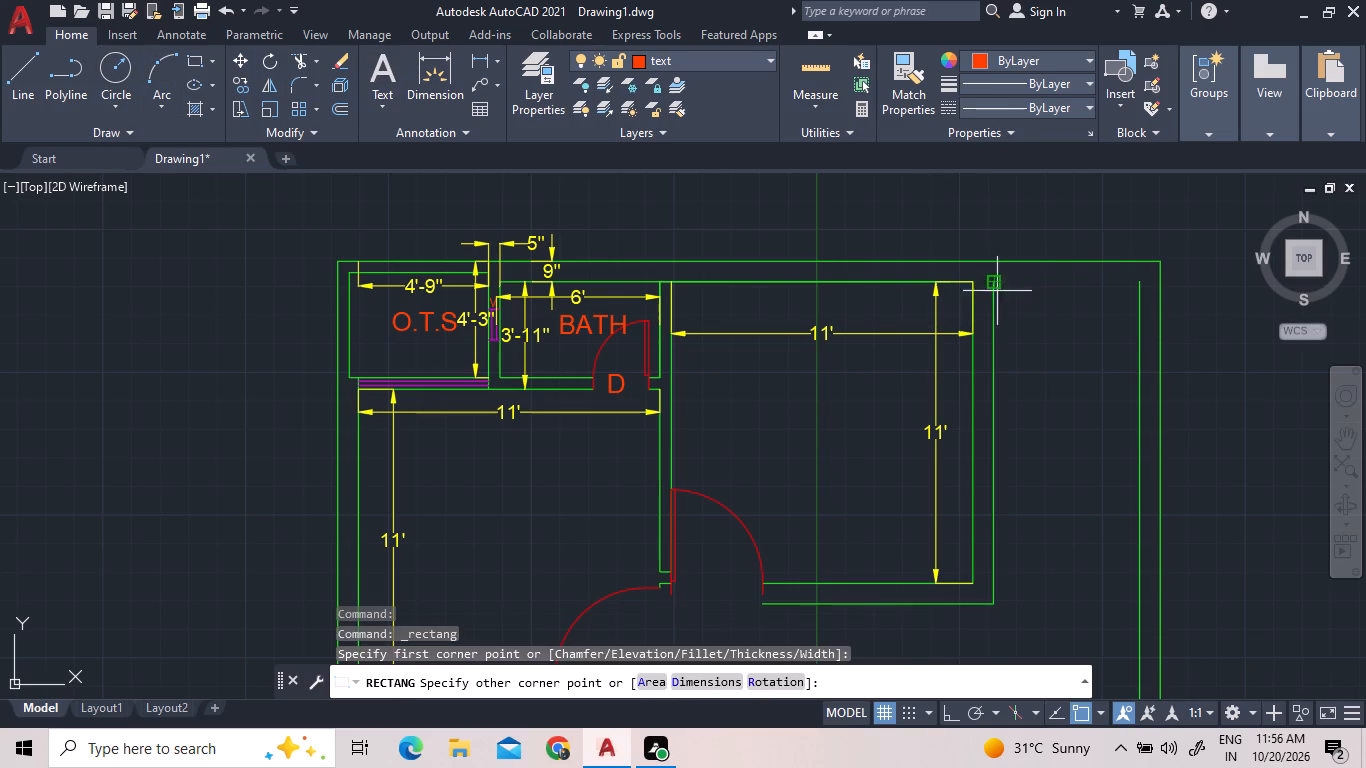
# On layer 0, draw a 5'3" by 6'3" rectangle downward from the top end of the 11' room's outer right wall line.
pyautogui.click(712, 62)
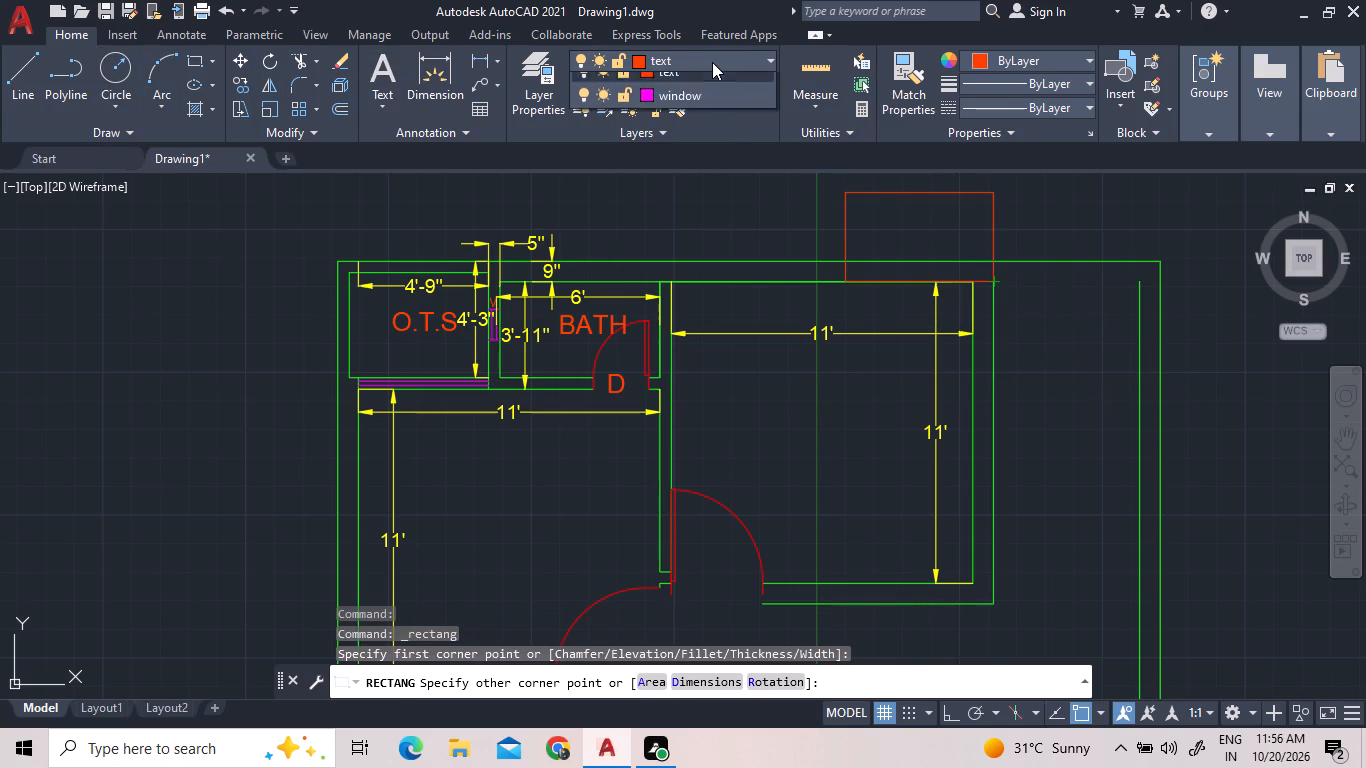
pyautogui.click(715, 89)
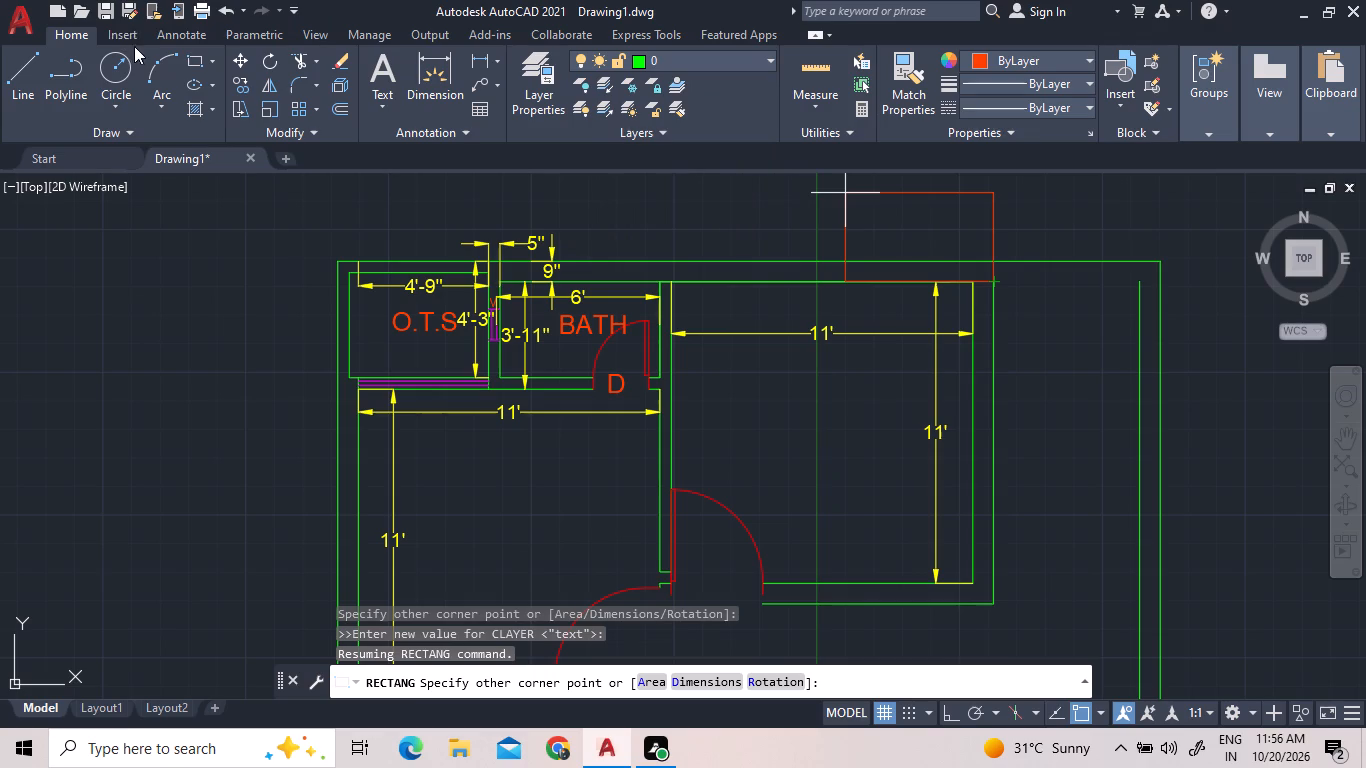
pyautogui.click(189, 61)
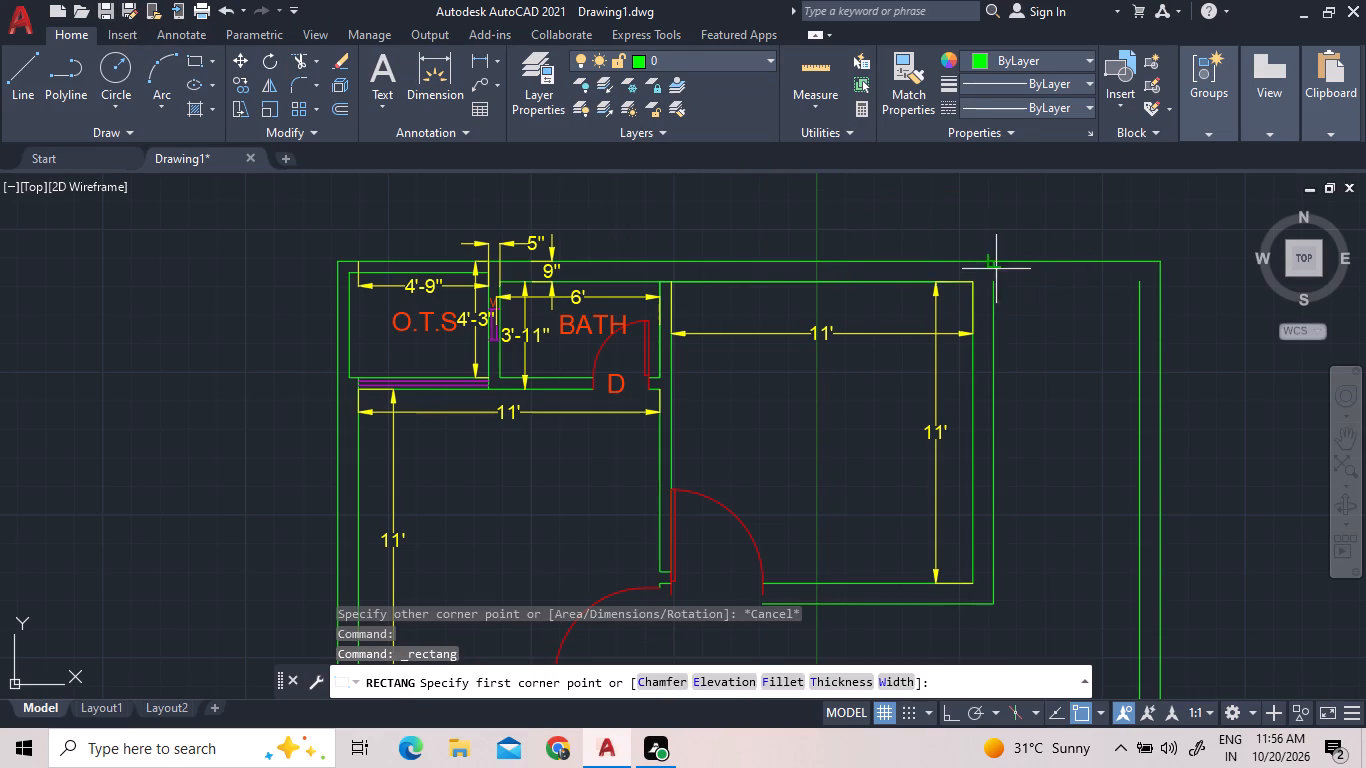
pyautogui.click(995, 279)
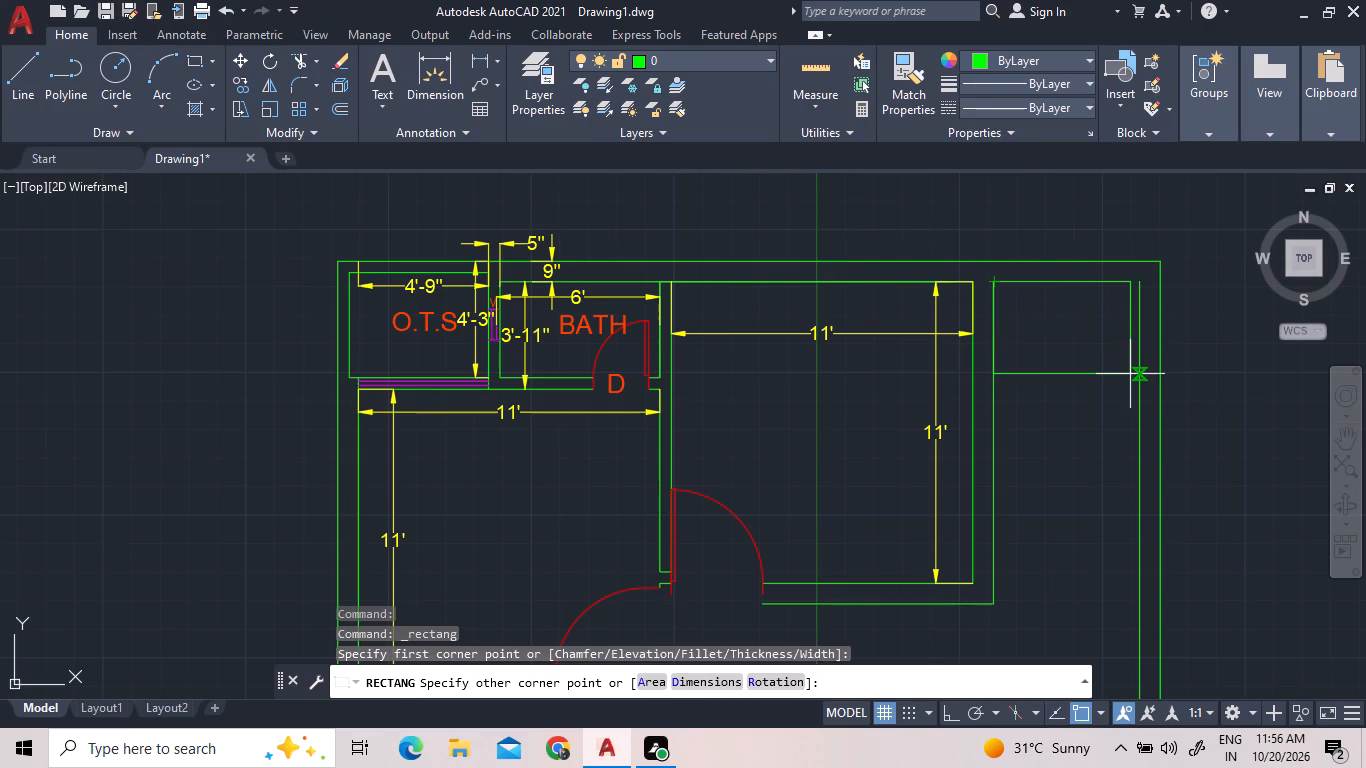
pyautogui.write('D')
pyautogui.press('space')
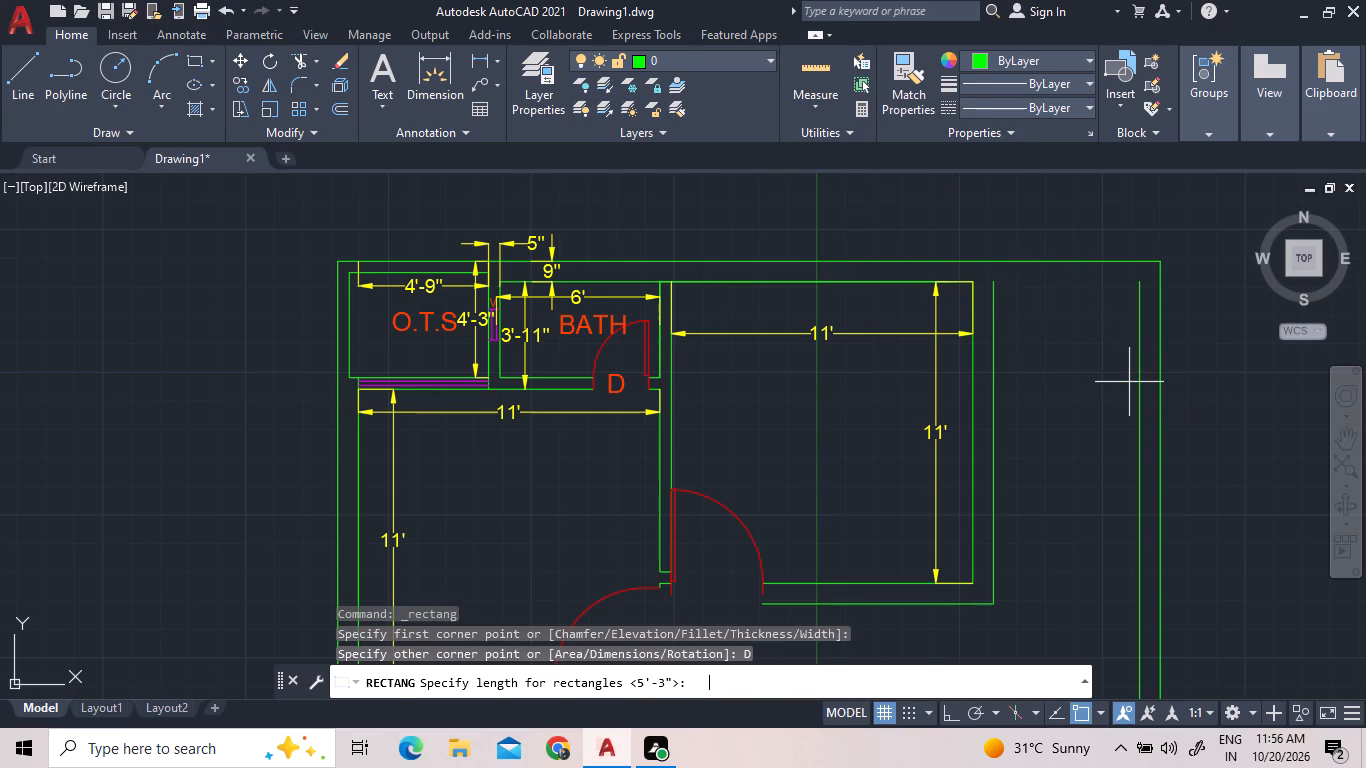
pyautogui.write("5'")
pyautogui.press('3')
pyautogui.hotkey('shift', '"')
pyautogui.press('Return')
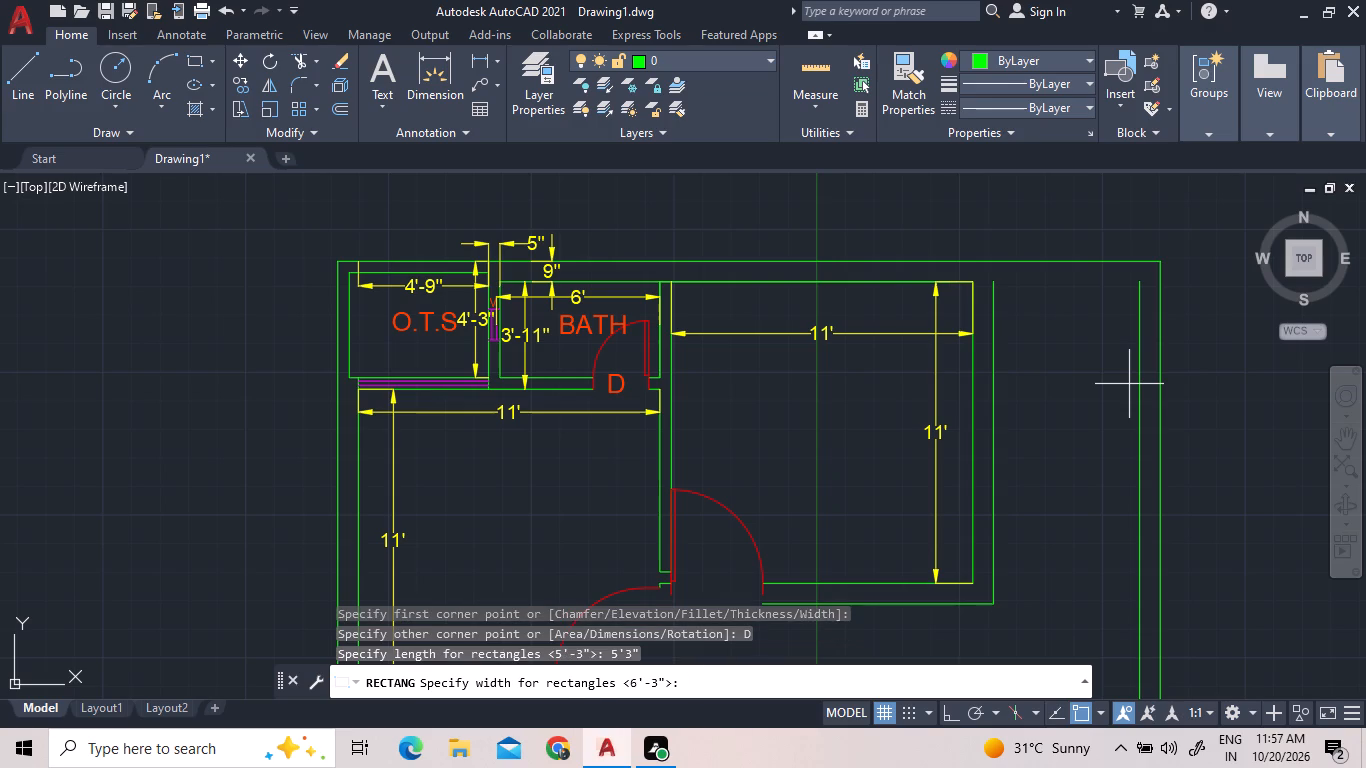
pyautogui.write('6\'3"')
pyautogui.press('Return')
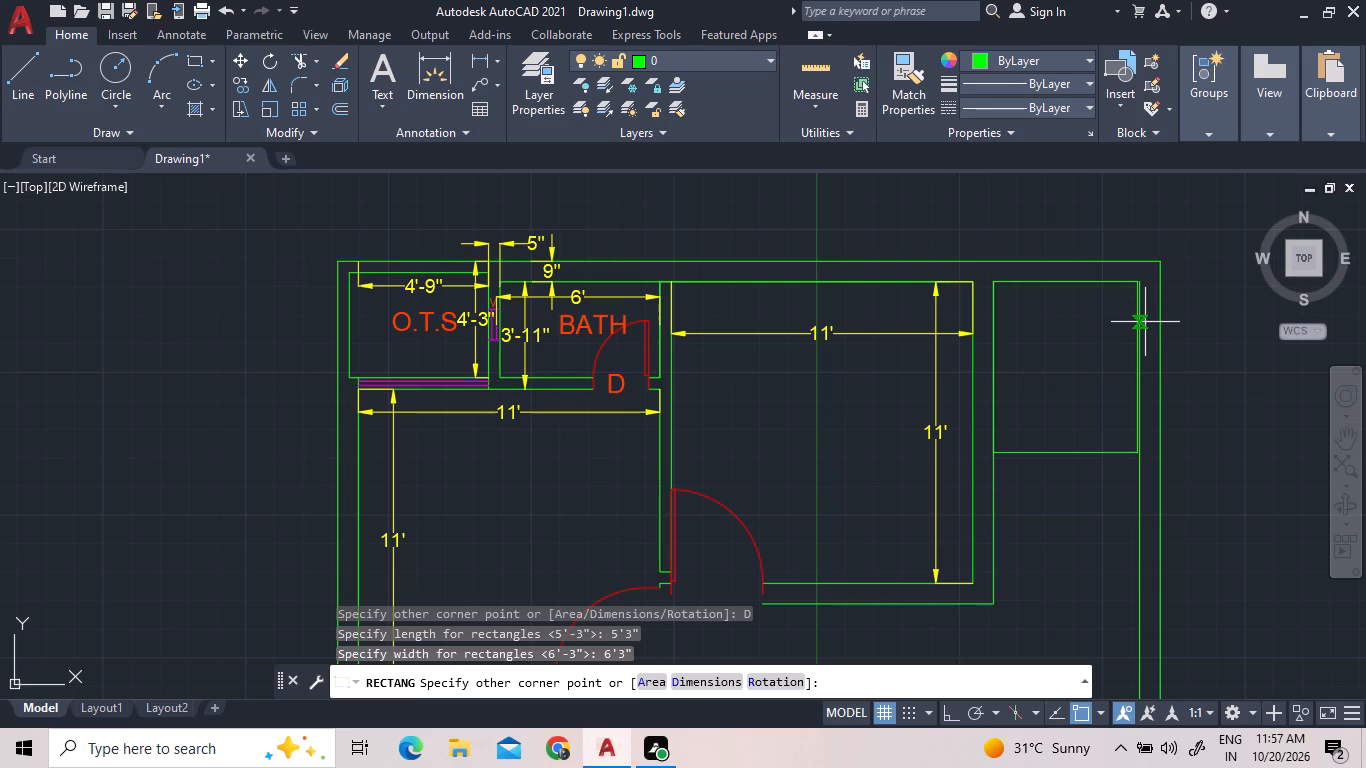
pyautogui.scroll(2, 1144, 309)
pyautogui.click(1093, 349)
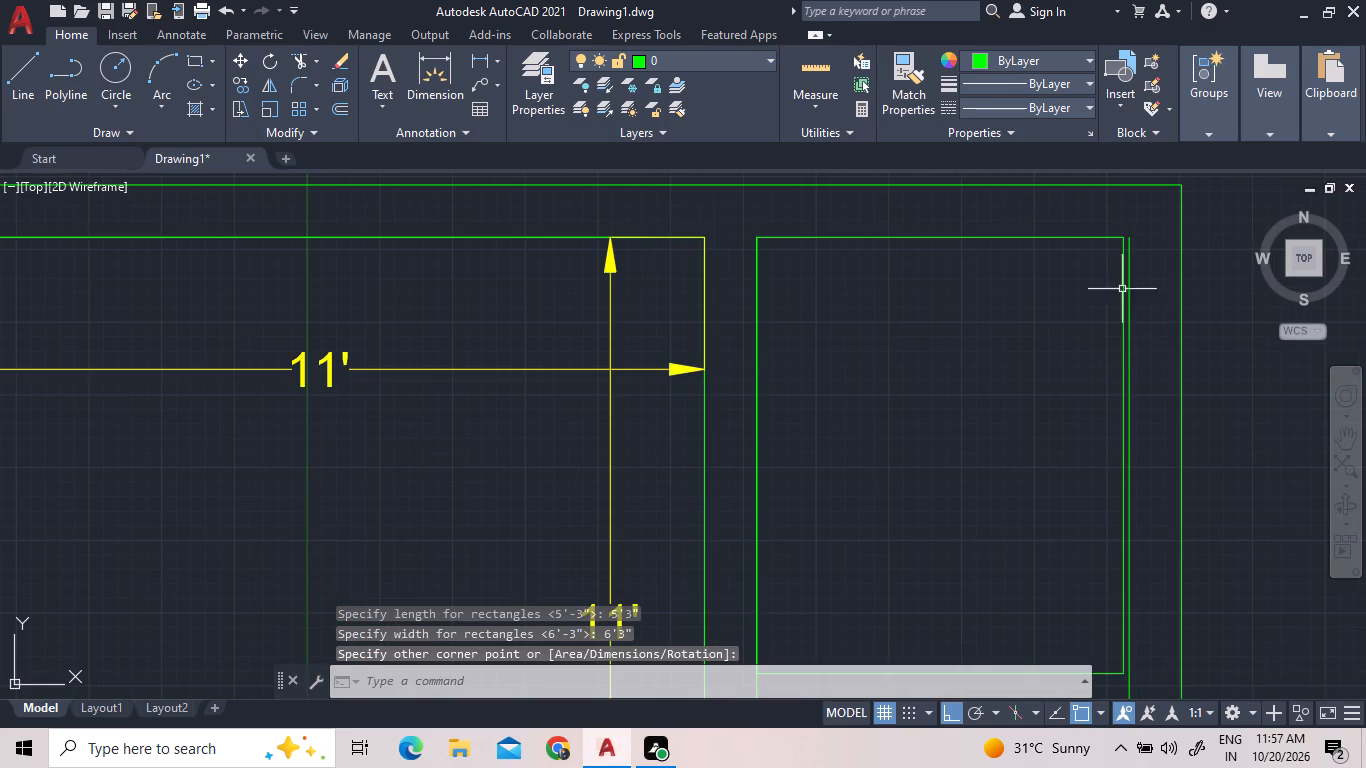
# Explode the new rectangle and delete its right-hand line.
pyautogui.click(1122, 261)
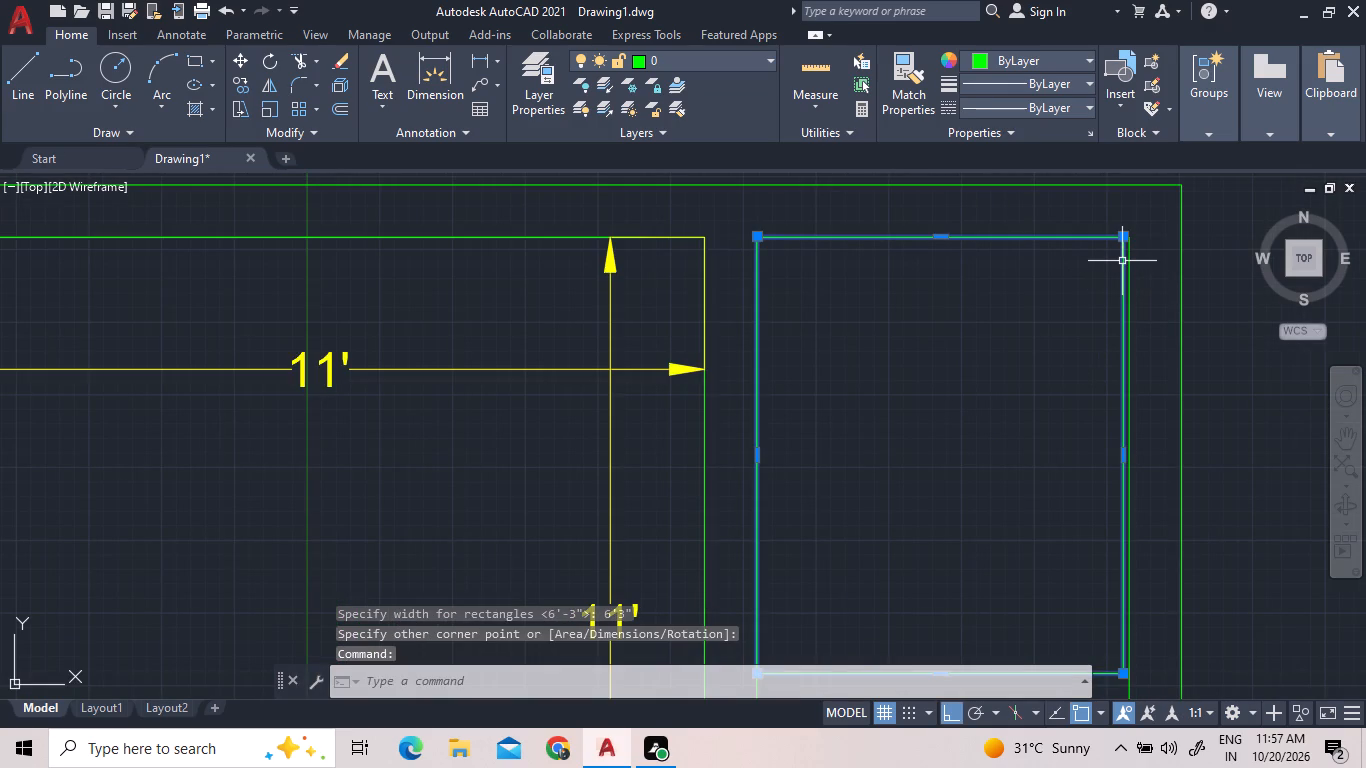
pyautogui.write('X')
pyautogui.press('space')
pyautogui.click(1122, 257)
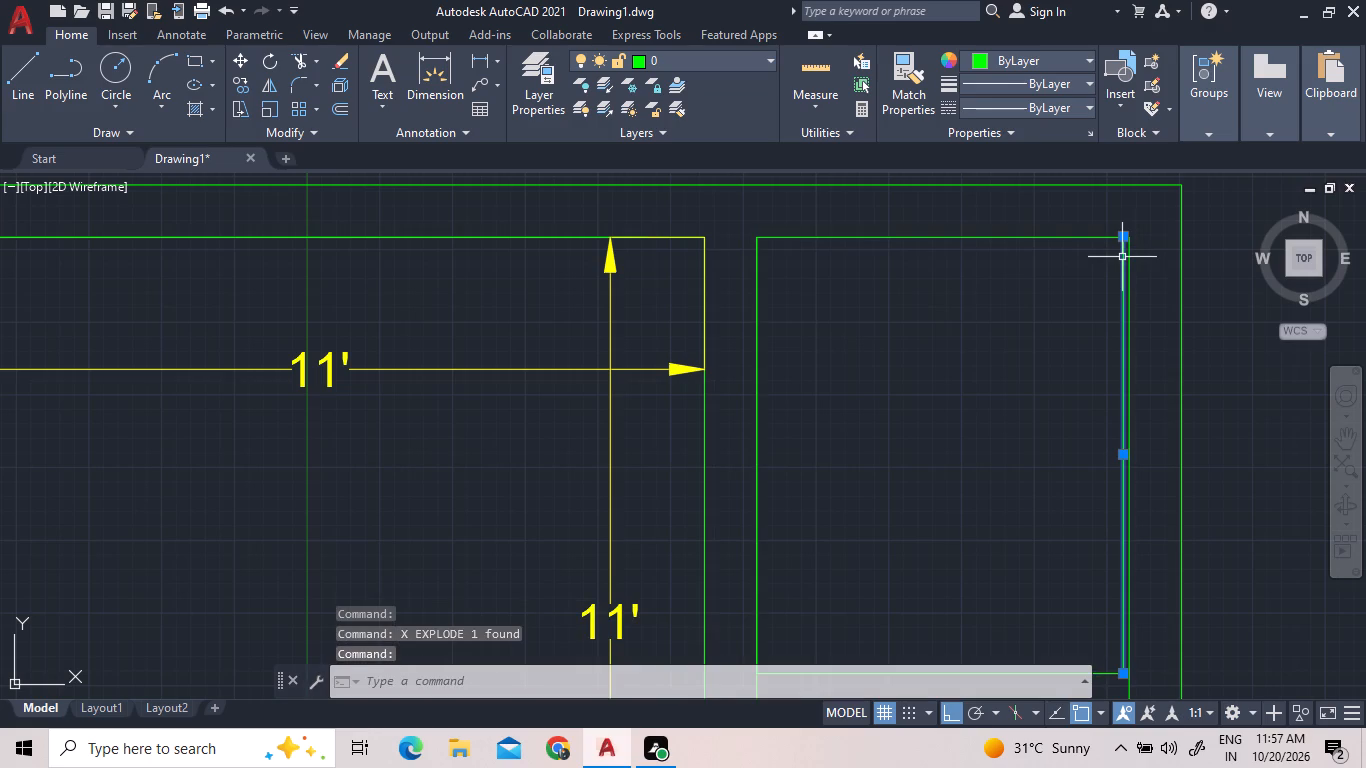
pyautogui.press('BackSpace')
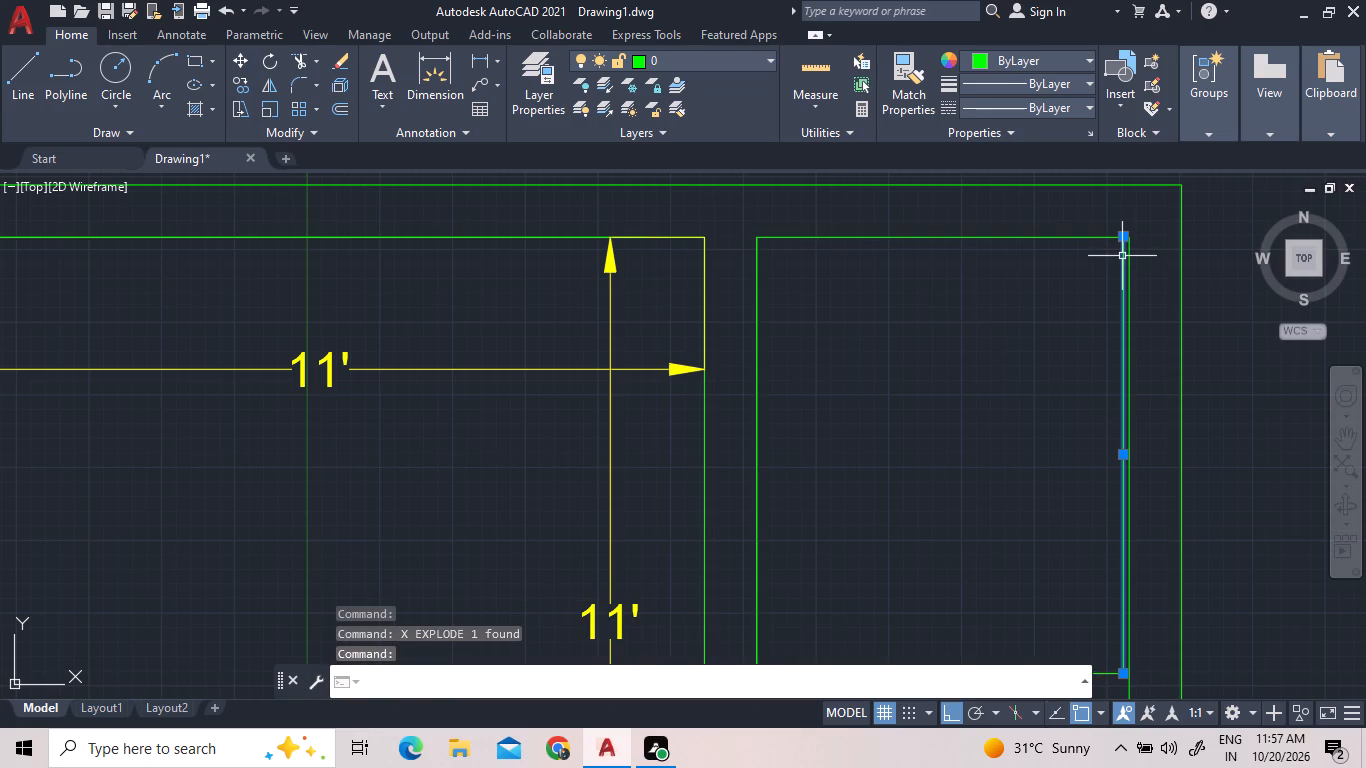
pyautogui.press('Delete')
pyautogui.press('Delete')
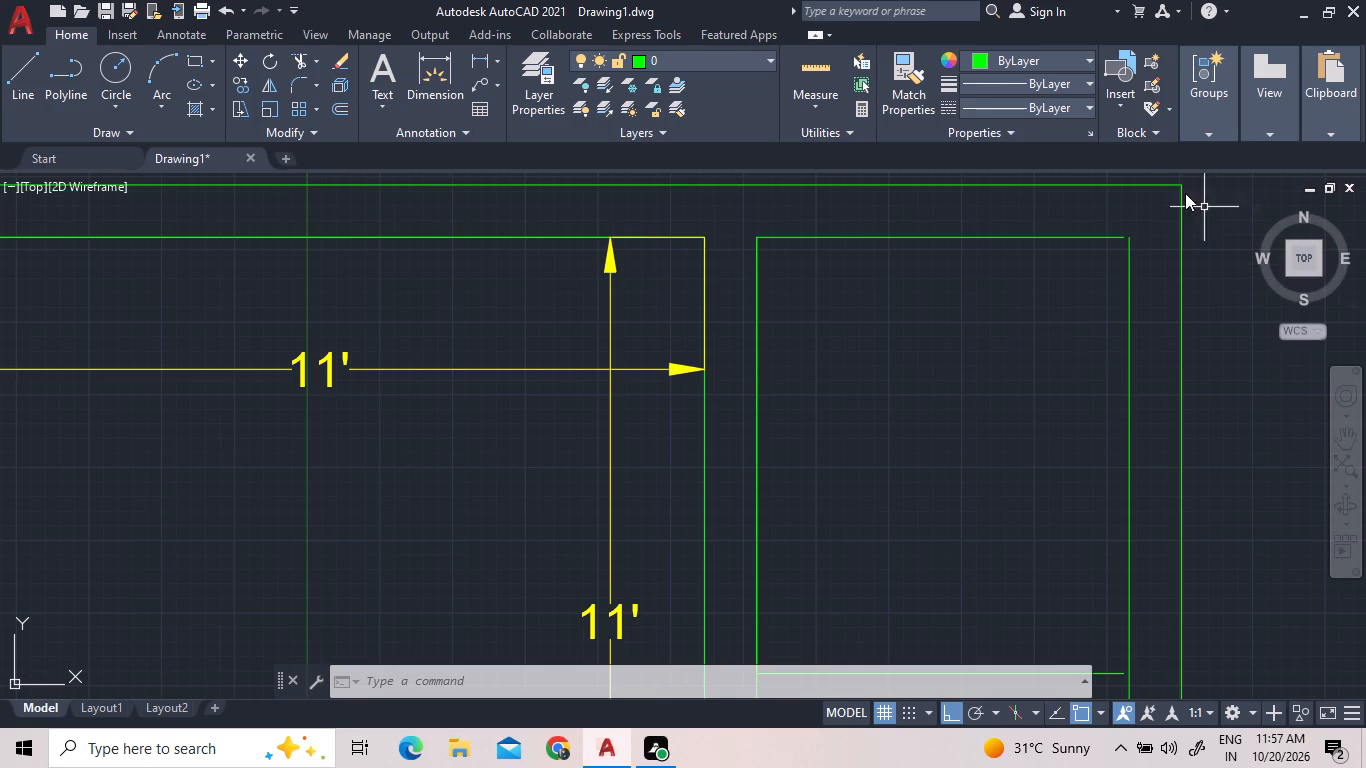
# Extend the small room's top and bottom lines to the inner face of the building's right-hand outer wall.
pyautogui.click(314, 52)
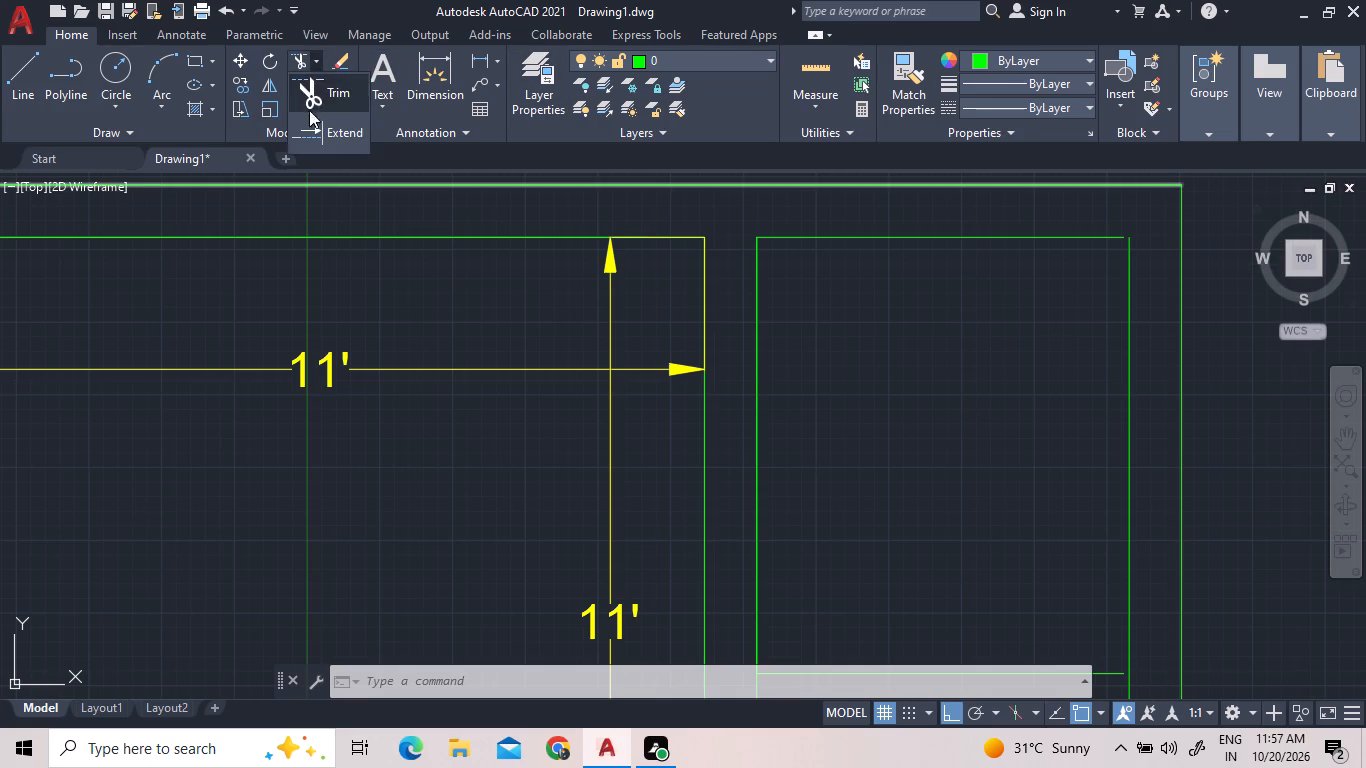
pyautogui.click(308, 124)
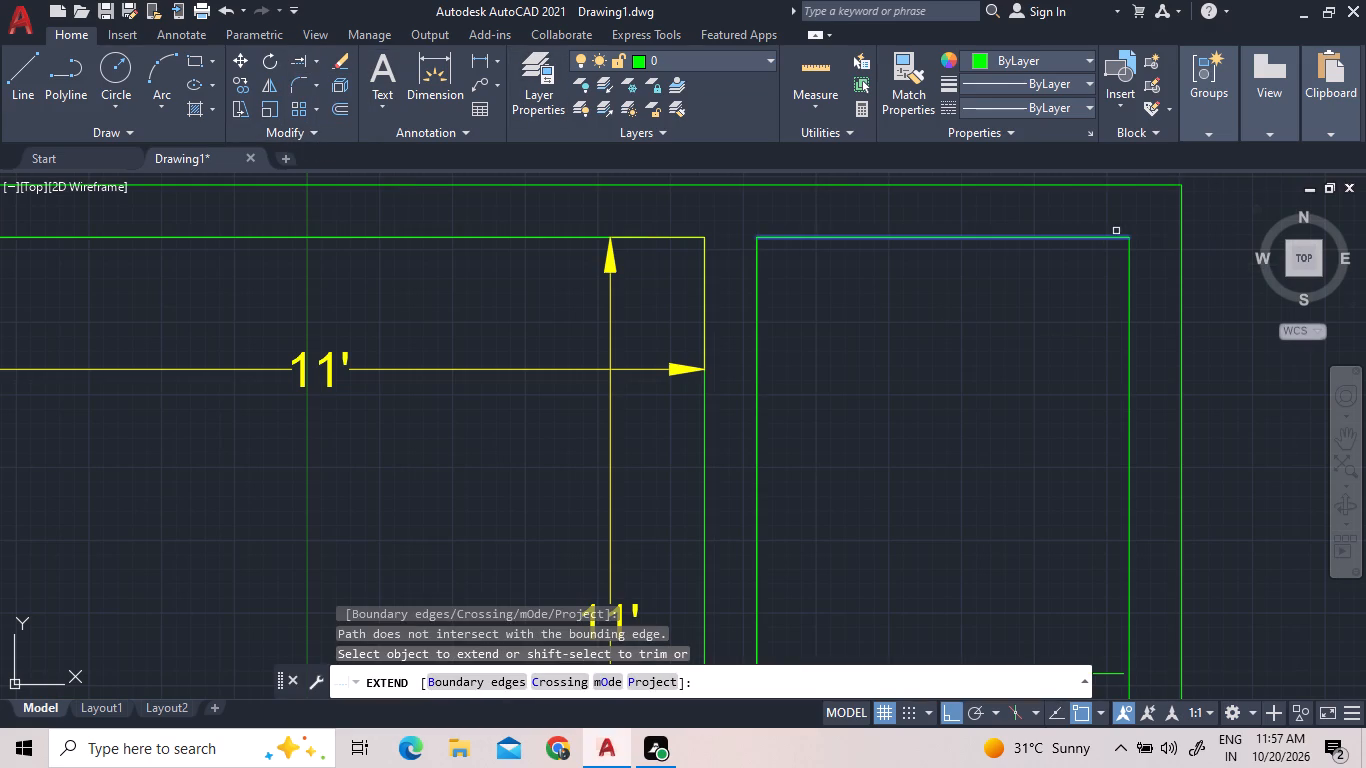
pyautogui.click(1118, 239)
pyautogui.scroll(-3, 919, 381)
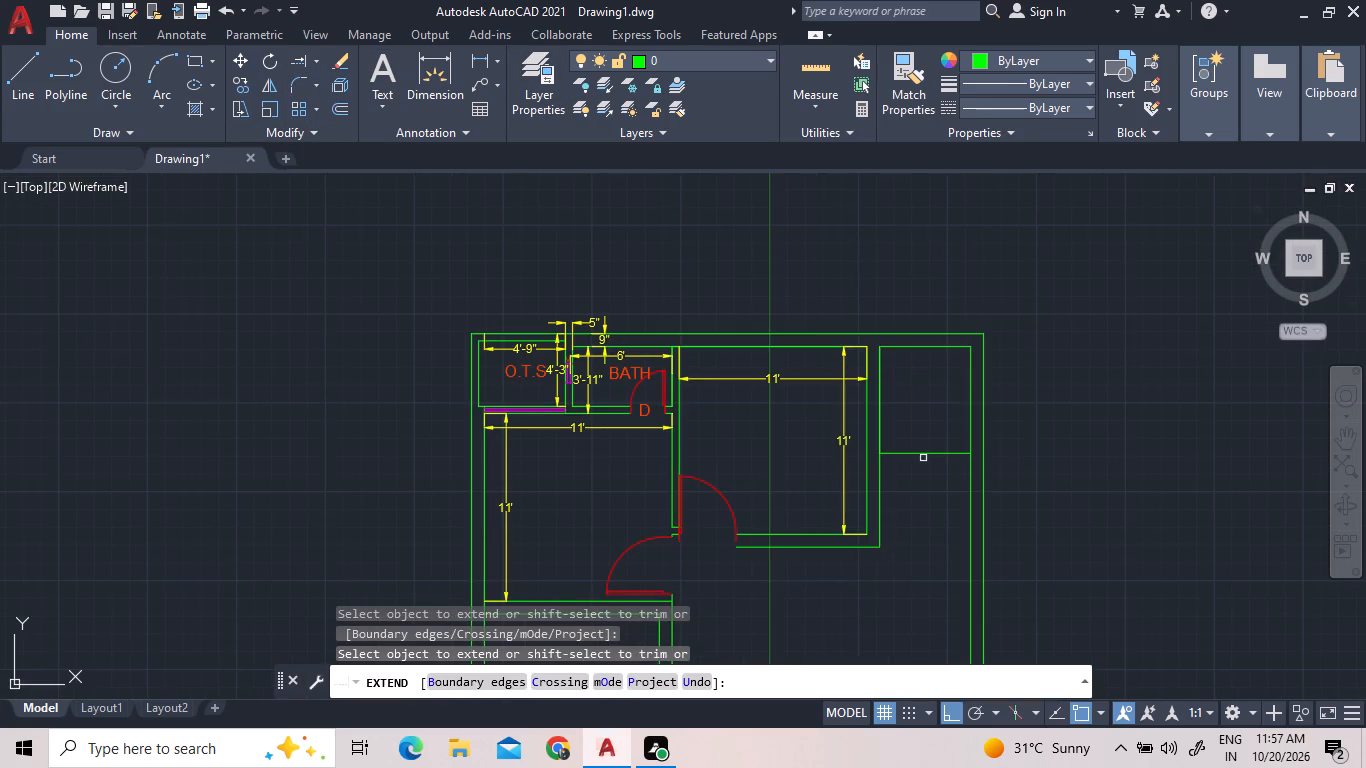
pyautogui.scroll(2, 998, 467)
pyautogui.scroll(1, 871, 434)
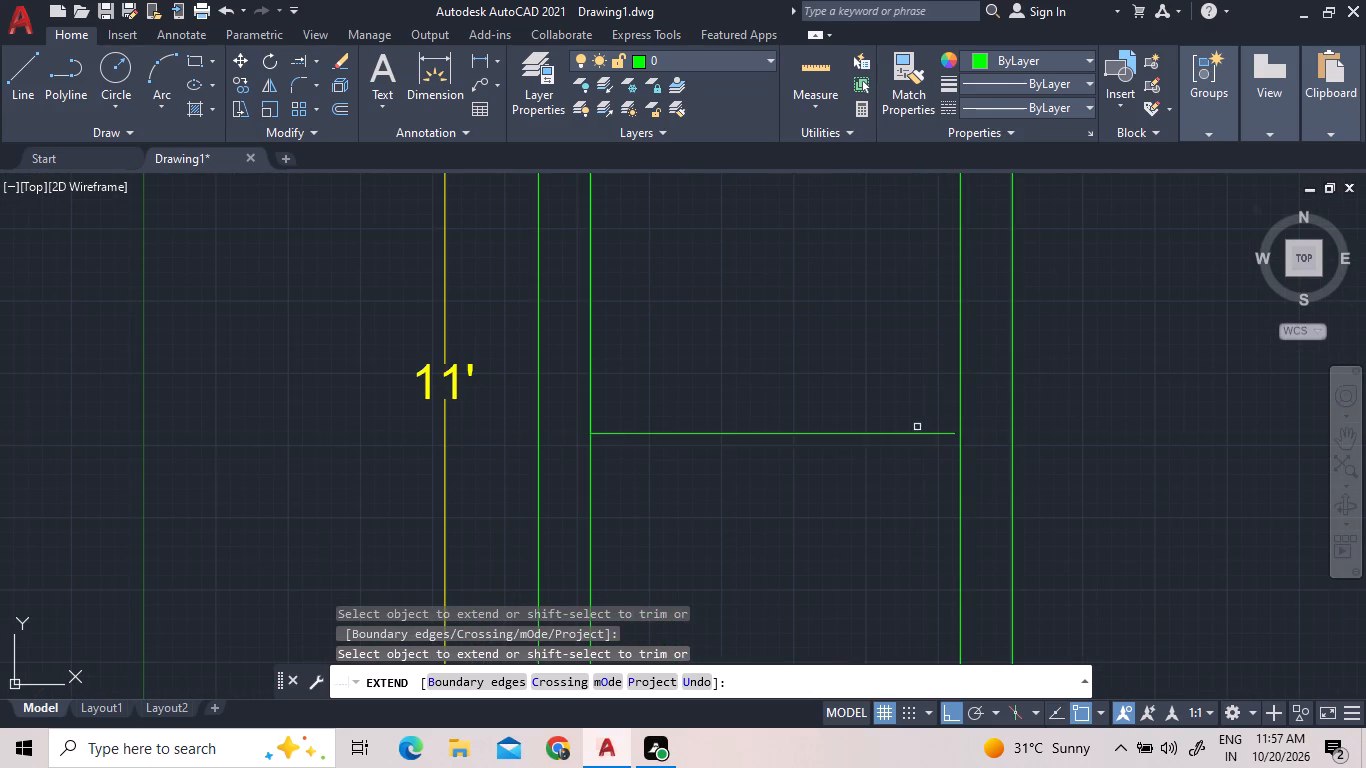
pyautogui.click(924, 438)
pyautogui.click(934, 404)
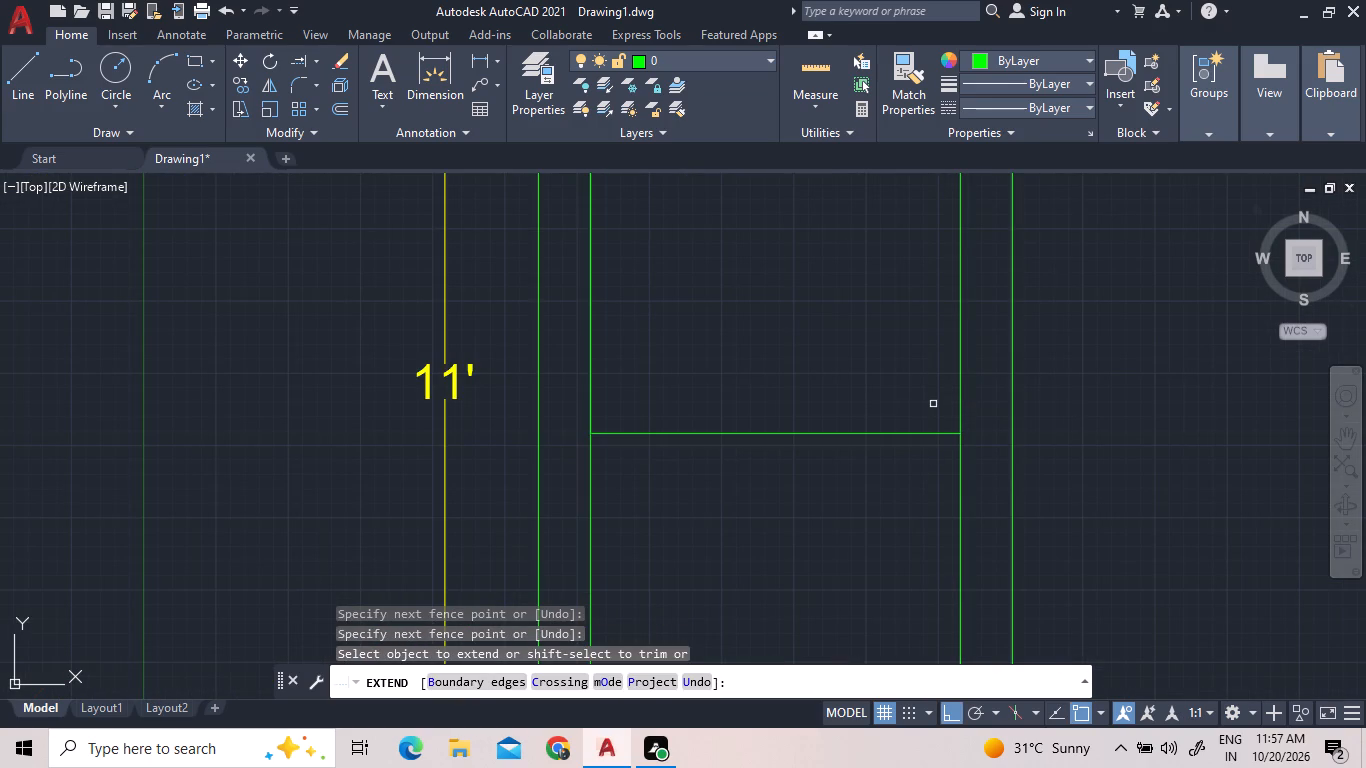
pyautogui.scroll(-3, 872, 581)
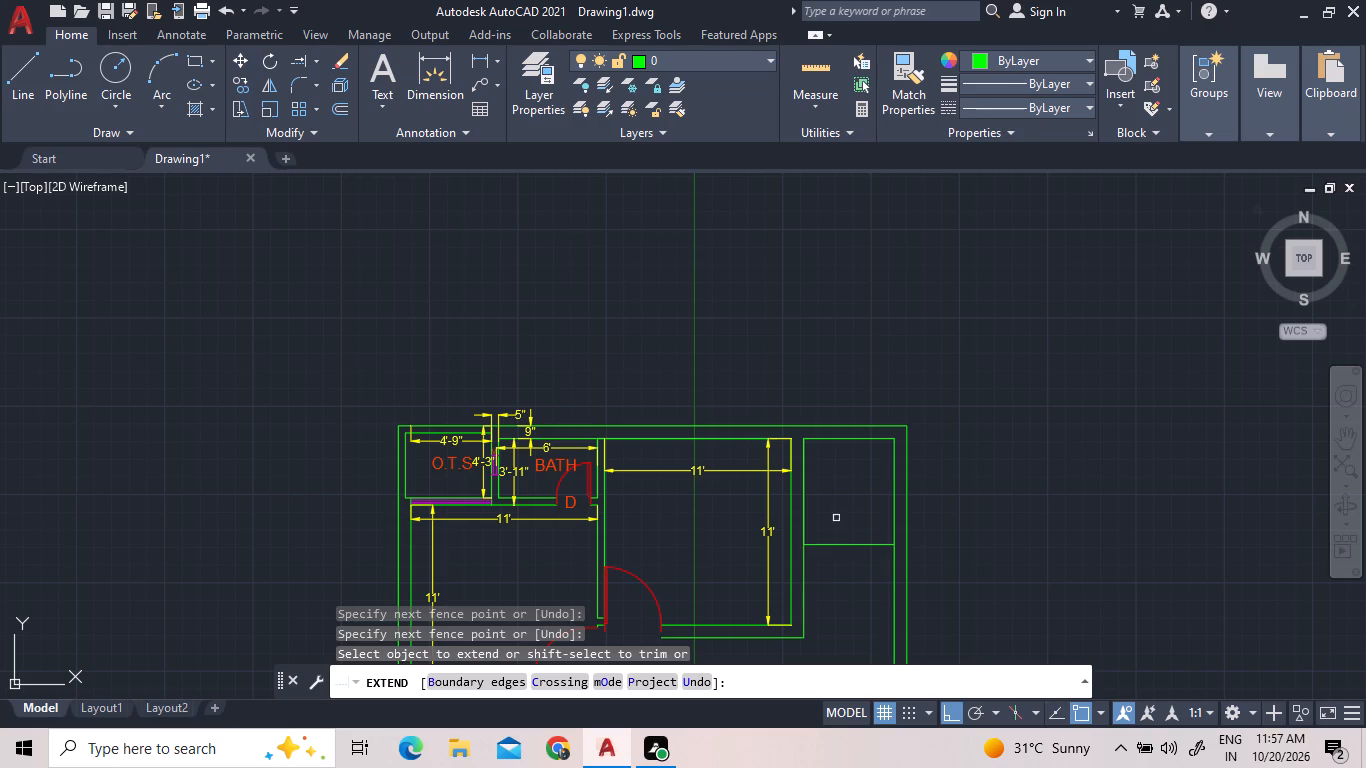
pyautogui.rightClick(840, 499)
pyautogui.click(903, 263)
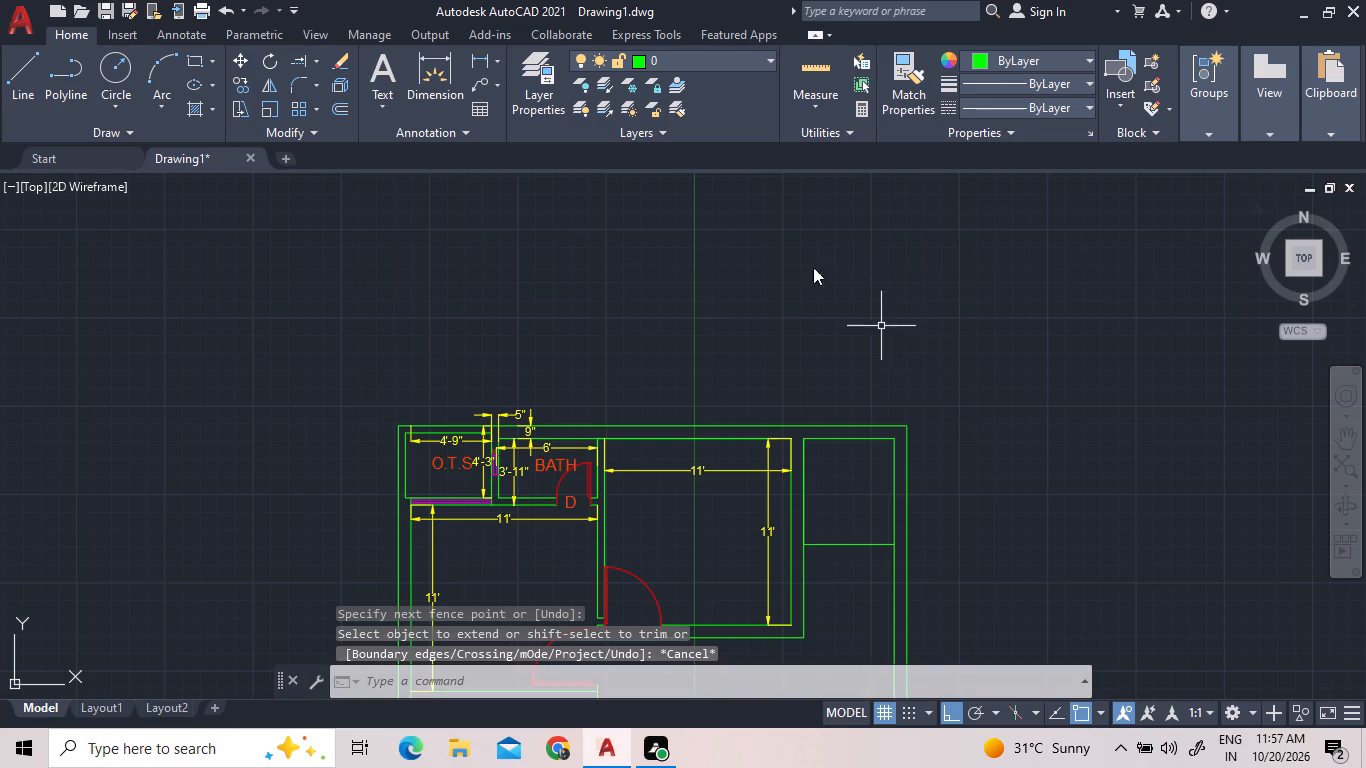
# Offset the small room's bottom wall line 9" downward.
pyautogui.click(331, 108)
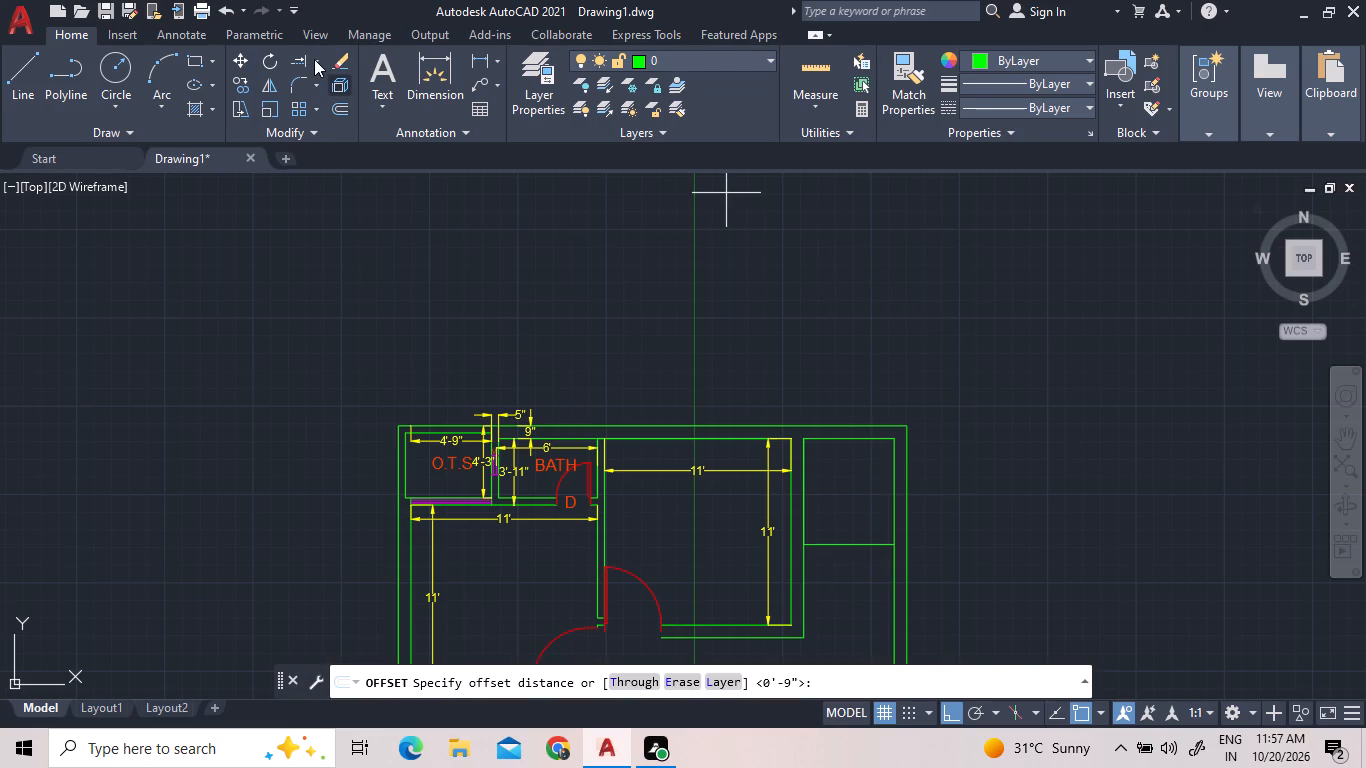
pyautogui.press('9')
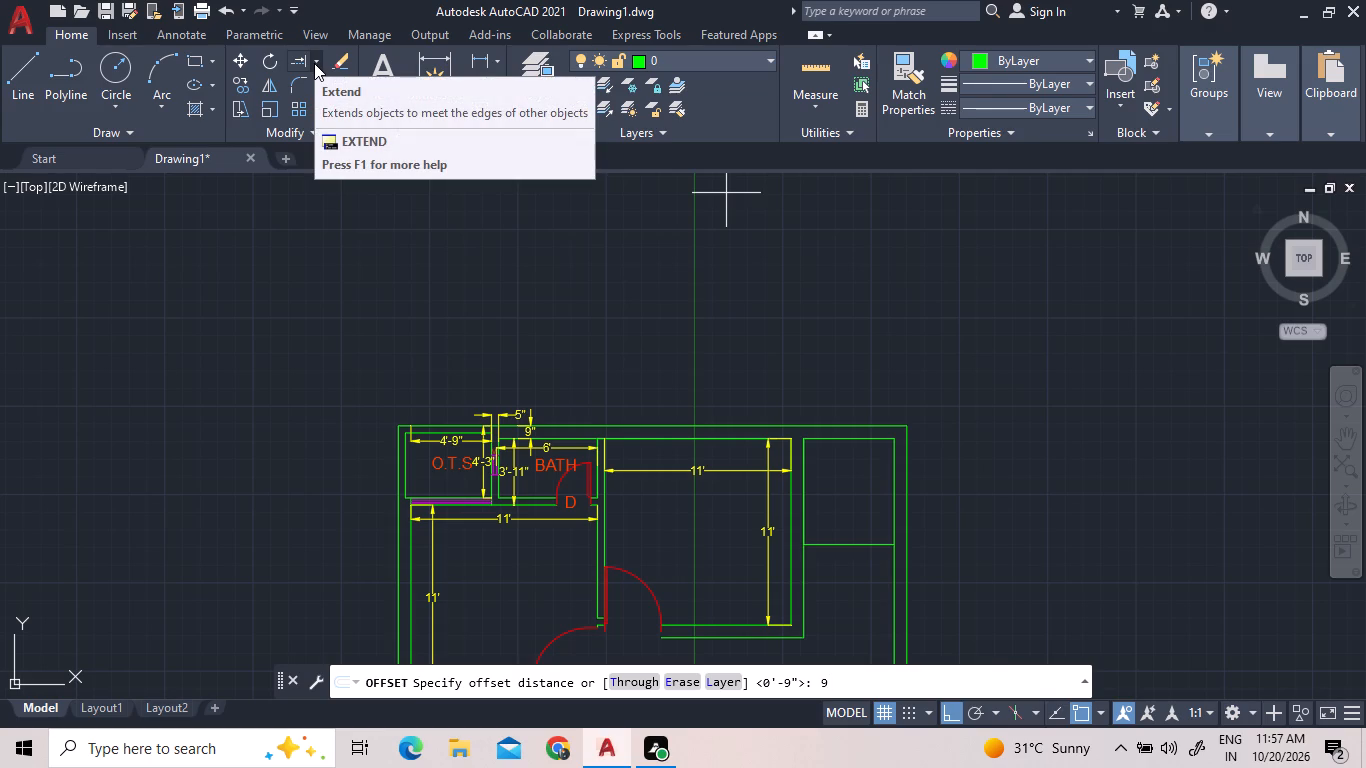
pyautogui.hotkey('shift', '"')
pyautogui.press('Return')
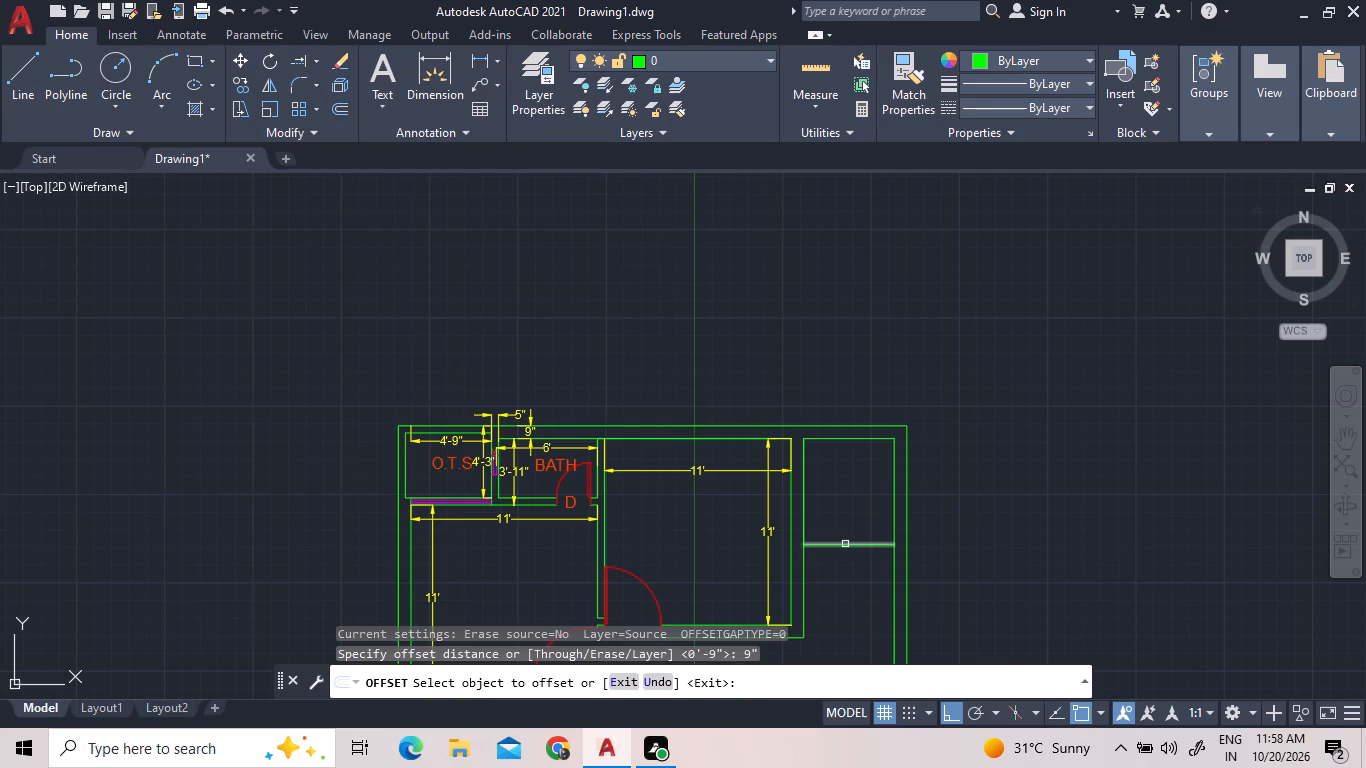
pyautogui.click(845, 544)
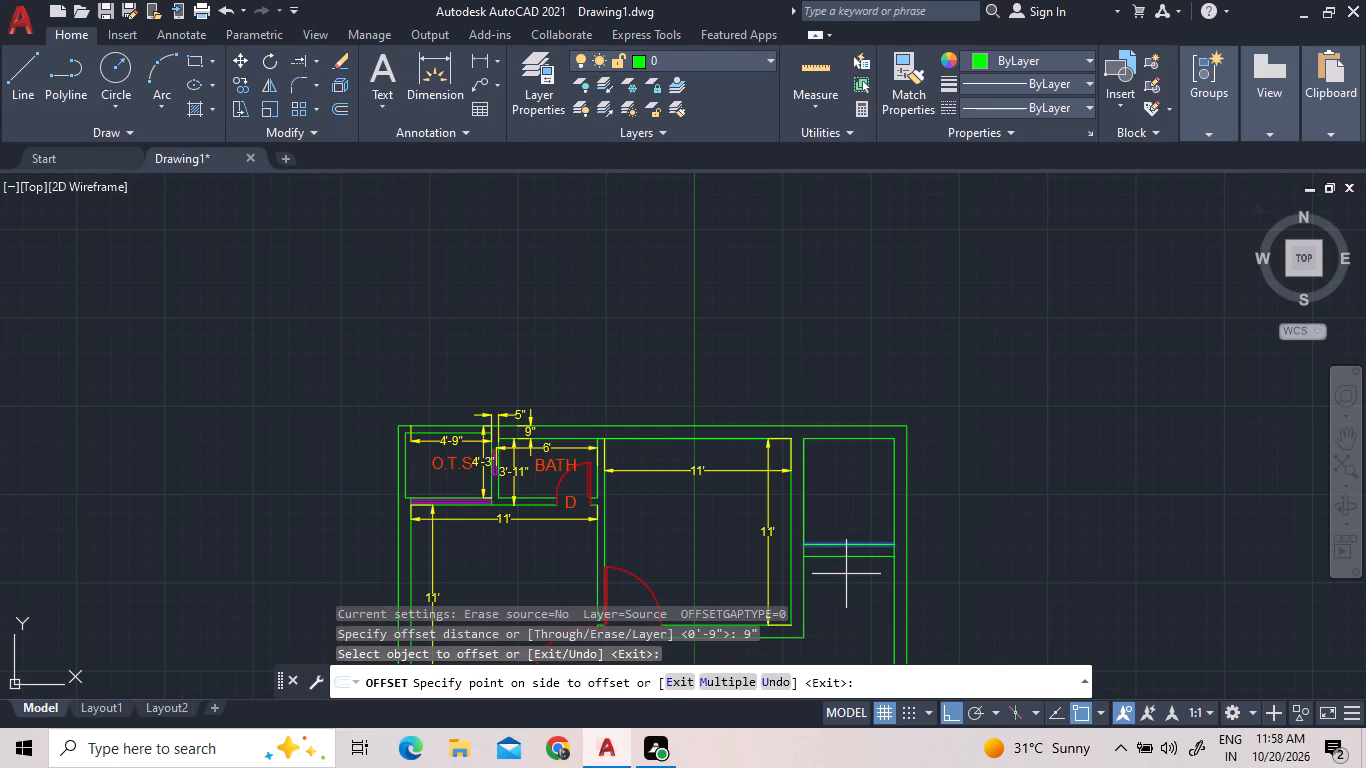
pyautogui.click(846, 574)
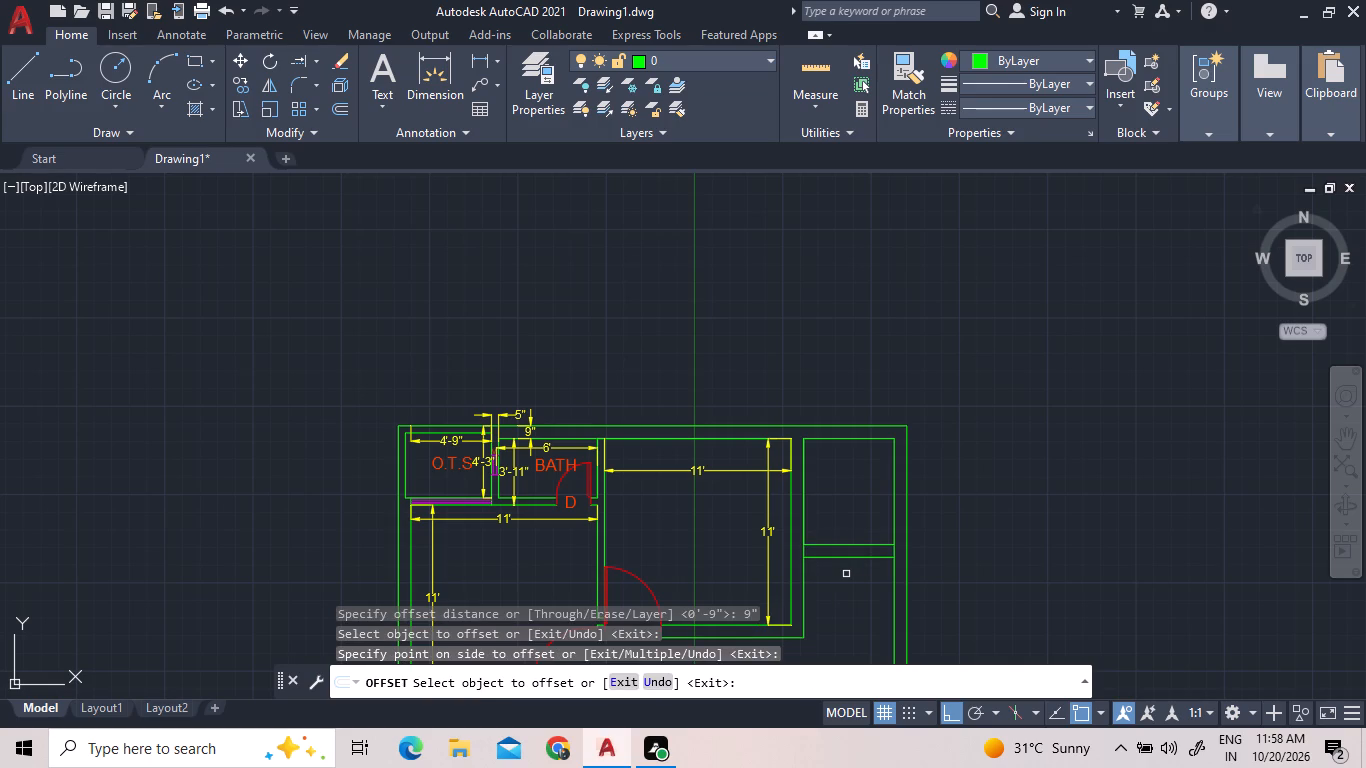
pyautogui.scroll(-1, 846, 574)
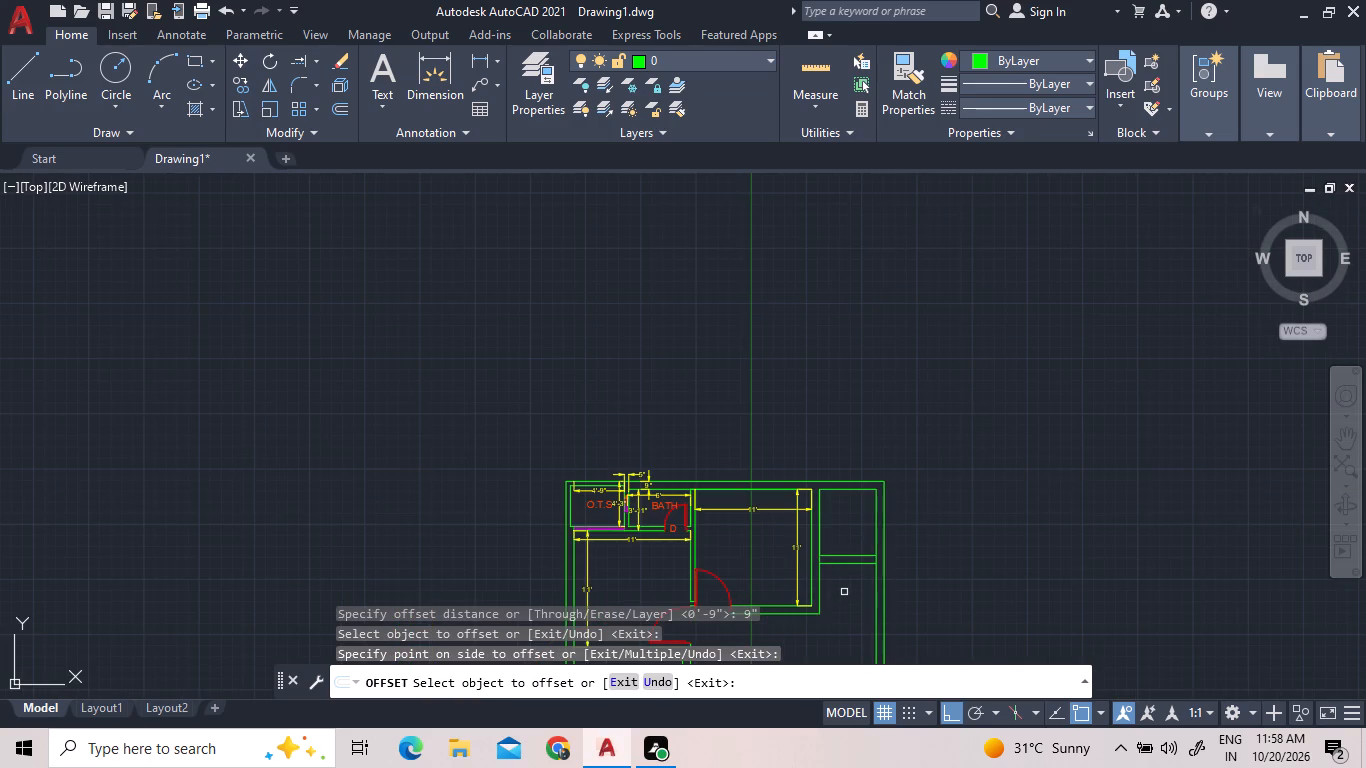
pyautogui.scroll(2, 844, 589)
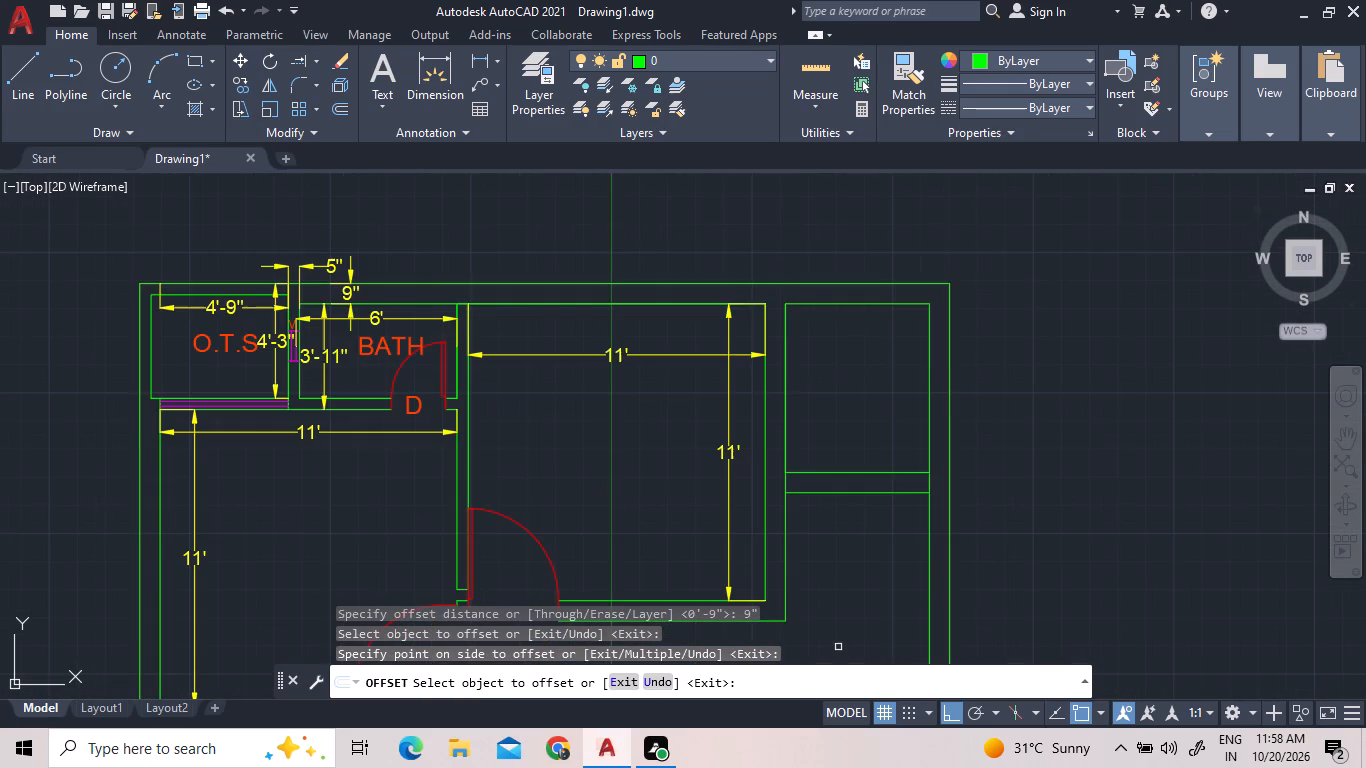
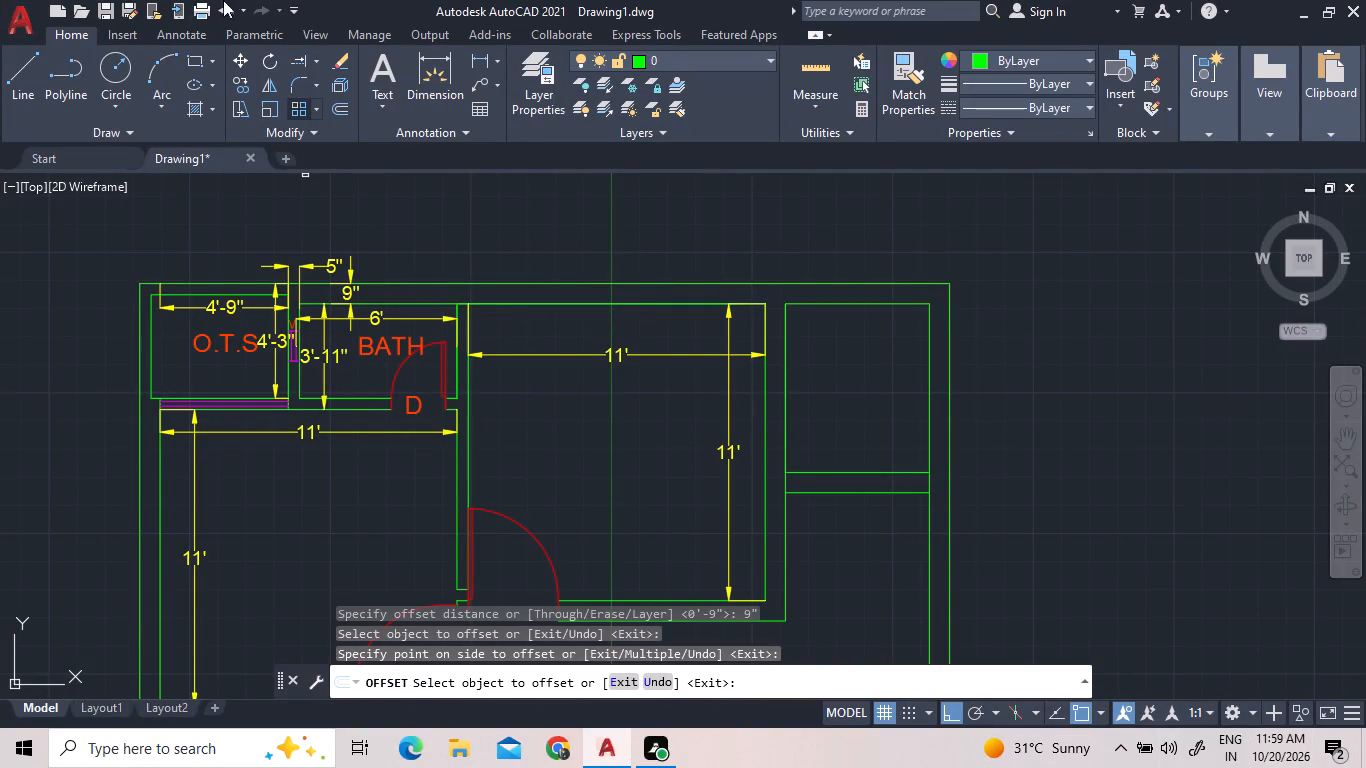
# Draw a 5'6" by 4' rectangle below the northeast room's partition, starting at the west end of the partition's lower line.
pyautogui.click(187, 63)
pyautogui.click(786, 496)
pyautogui.write('D')
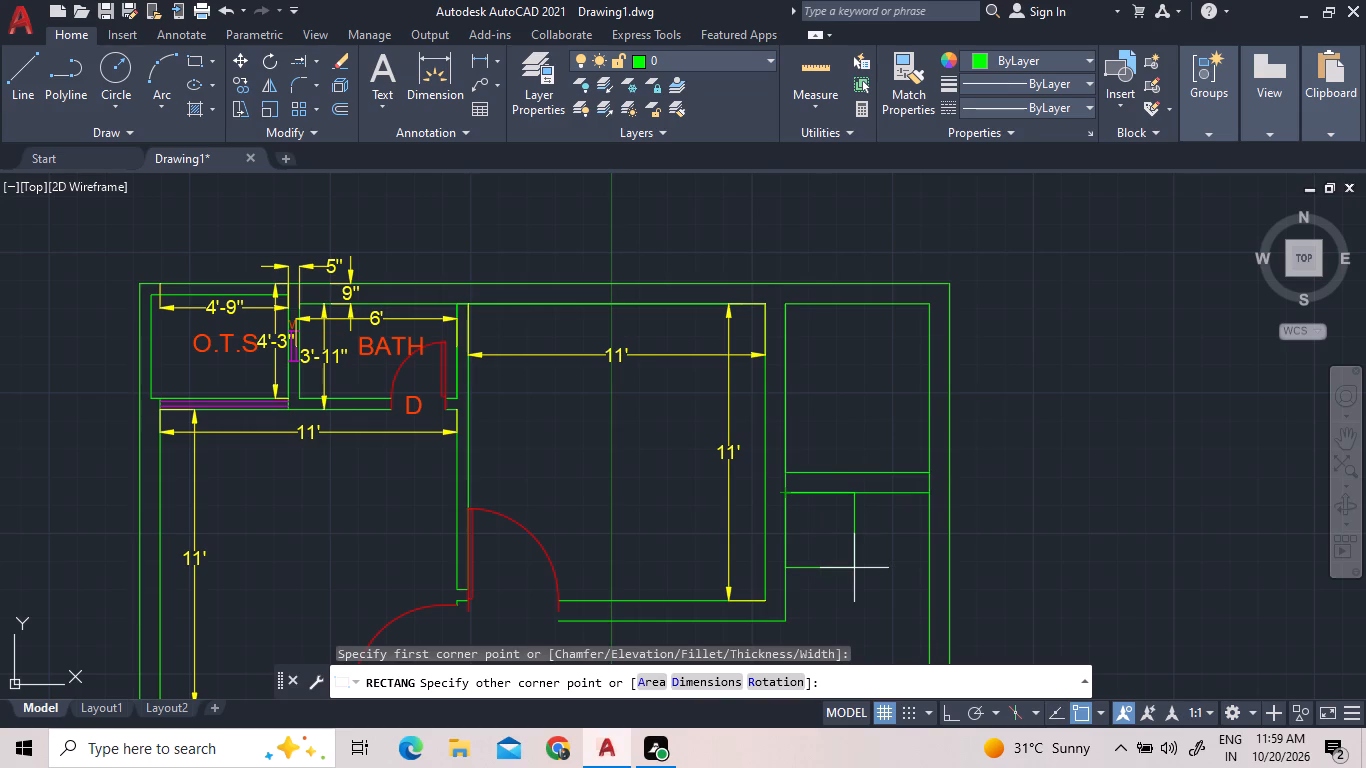
pyautogui.press('space')
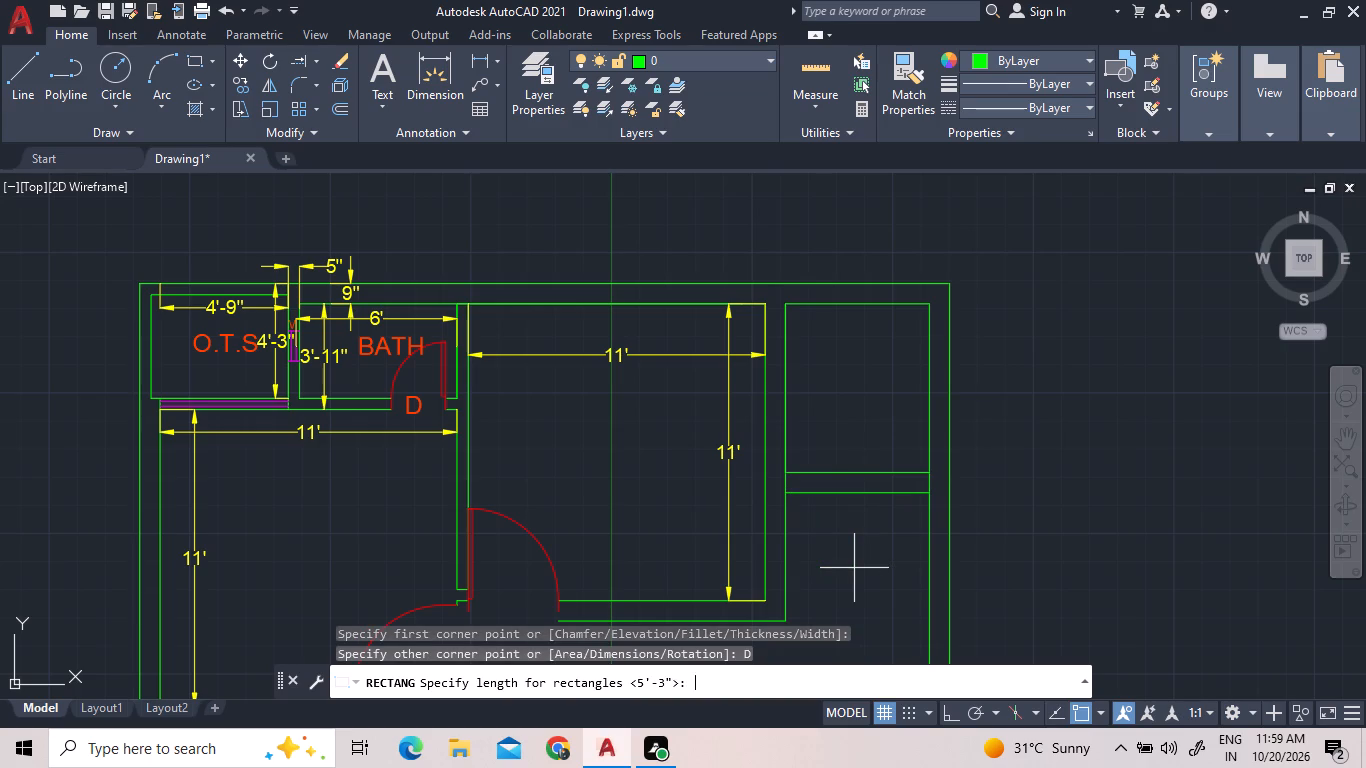
pyautogui.write("5'")
pyautogui.press('6')
pyautogui.hotkey('shift', '"')
pyautogui.press('Return')
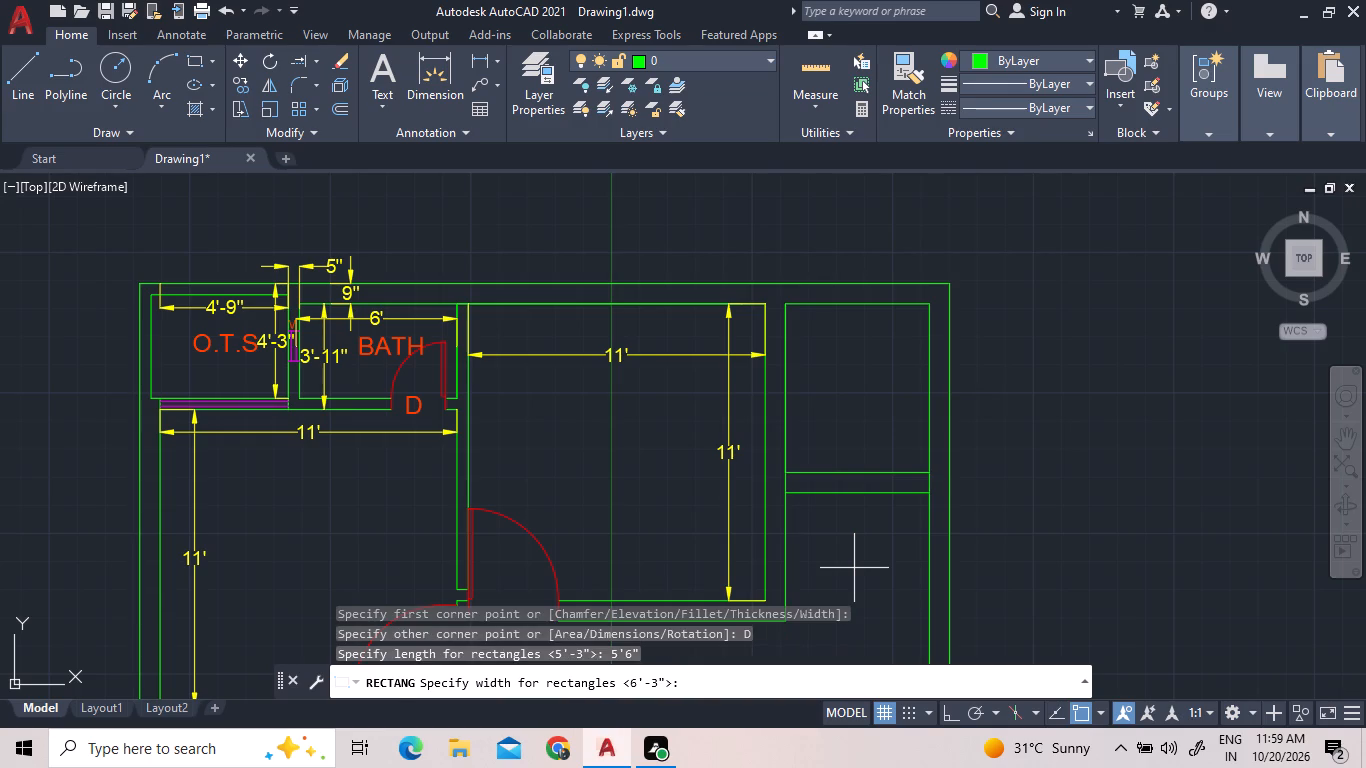
pyautogui.scroll(-3, 885, 428)
pyautogui.scroll(3, 900, 488)
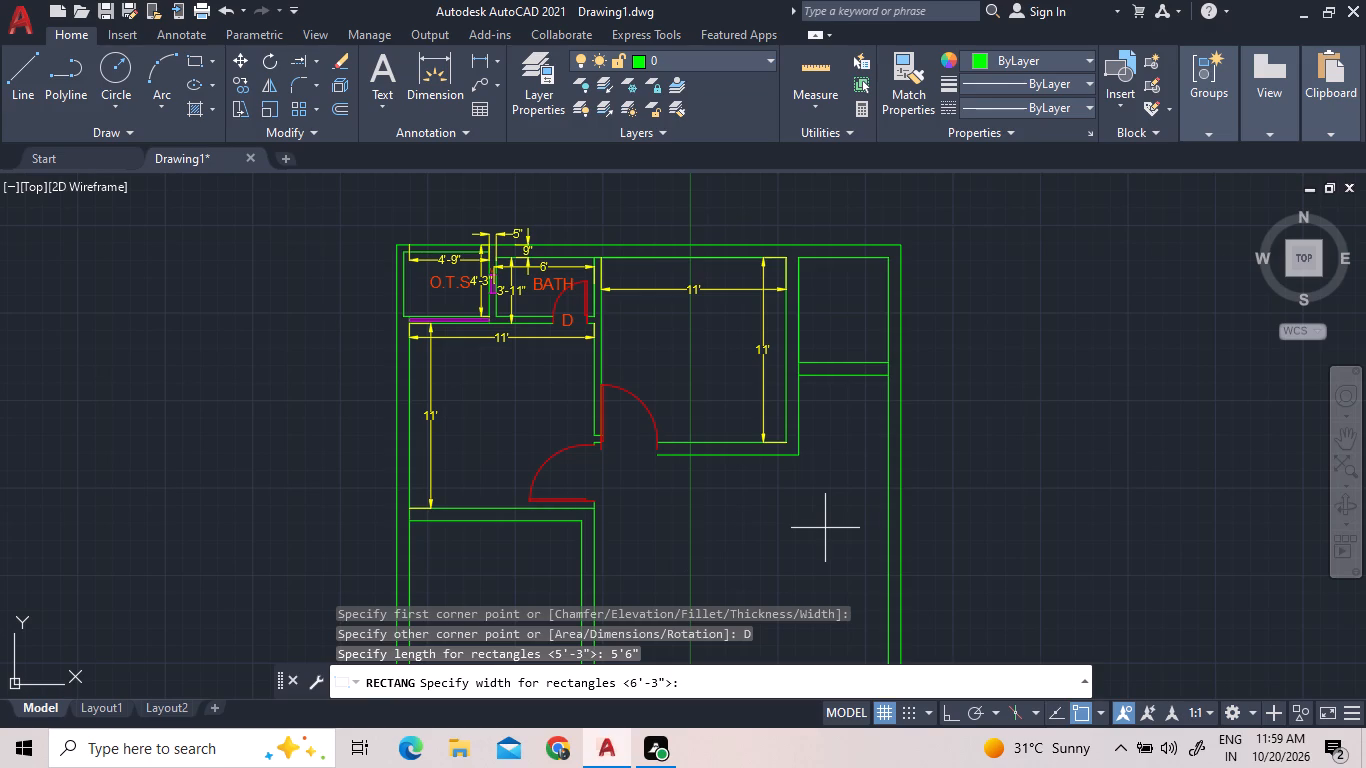
pyautogui.write("4'")
pyautogui.press('Return')
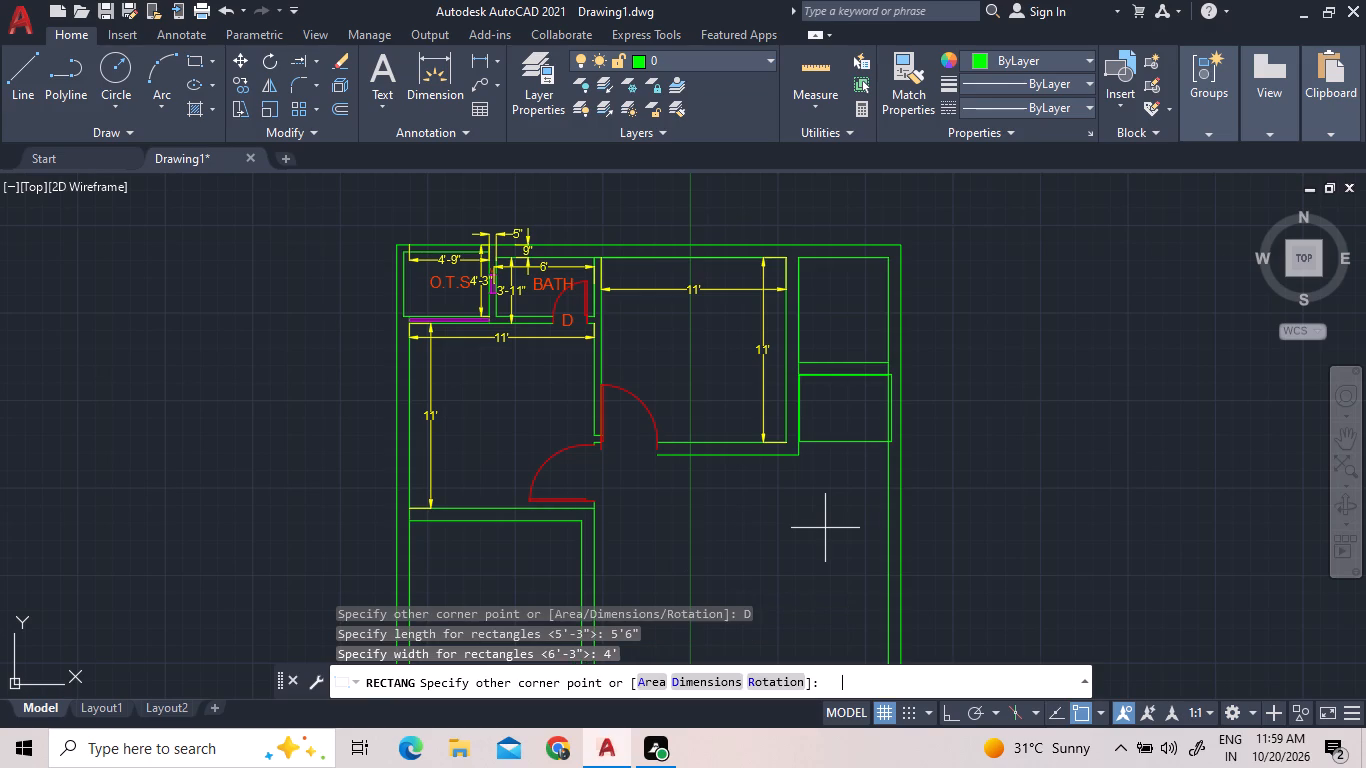
pyautogui.scroll(1, 828, 519)
pyautogui.scroll(1, 944, 274)
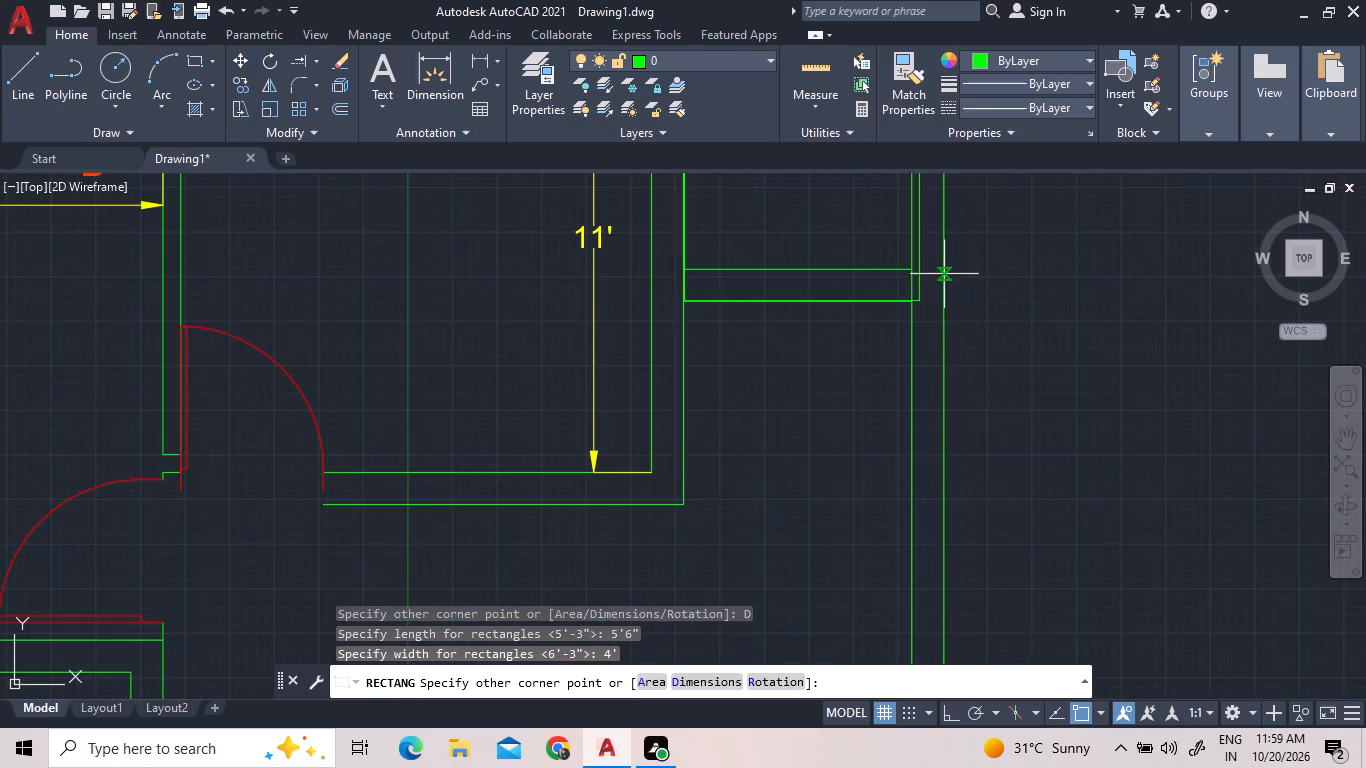
pyautogui.click(926, 392)
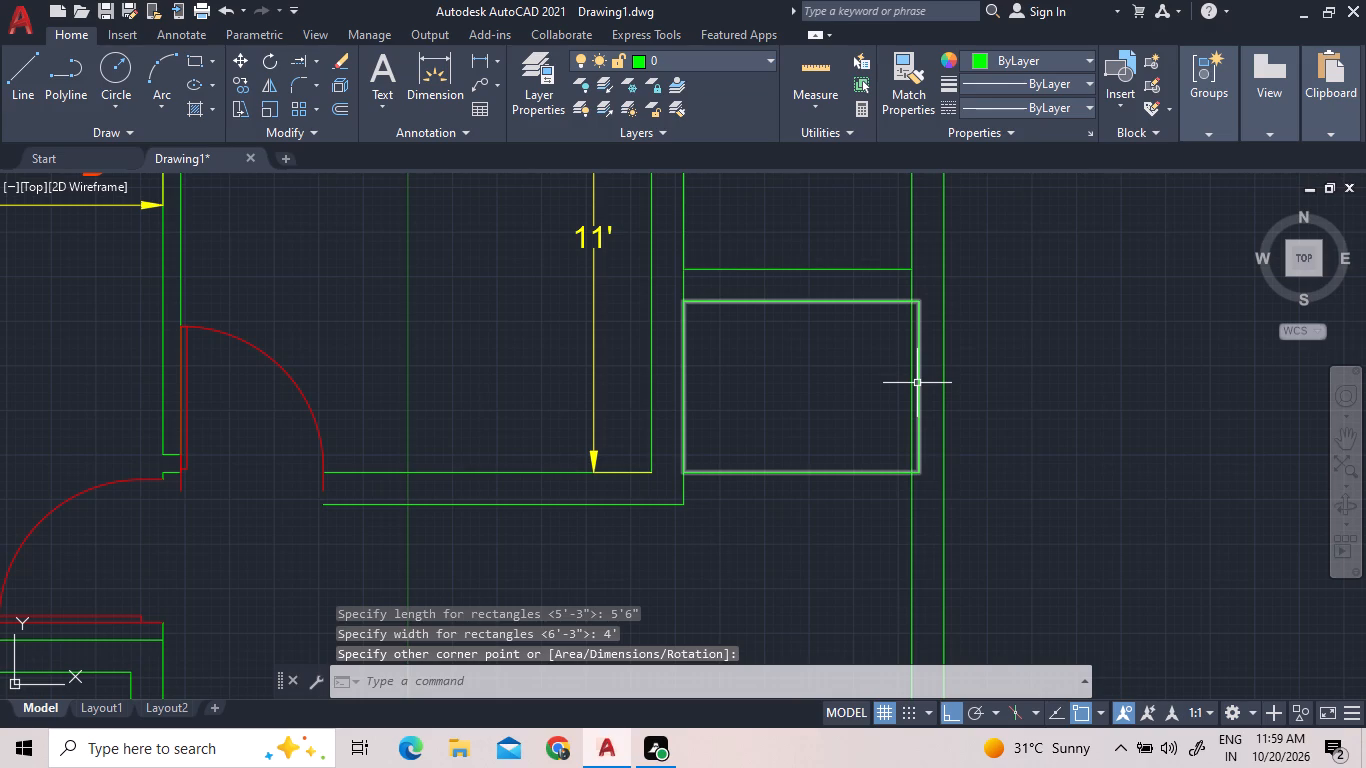
# Explode the new 5'6" by 4' rectangle and delete its east edge, which lies inside the outer wall.
pyautogui.click(917, 383)
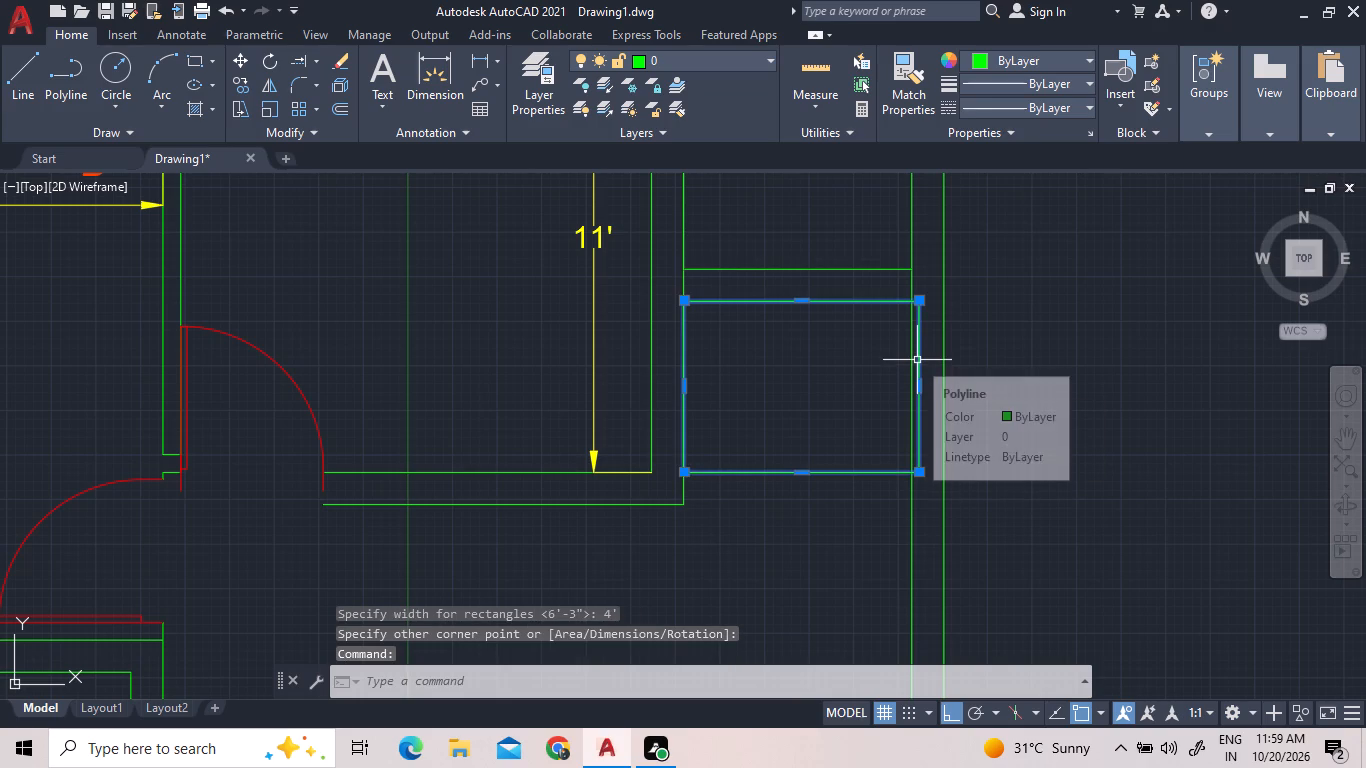
pyautogui.write('X')
pyautogui.press('space')
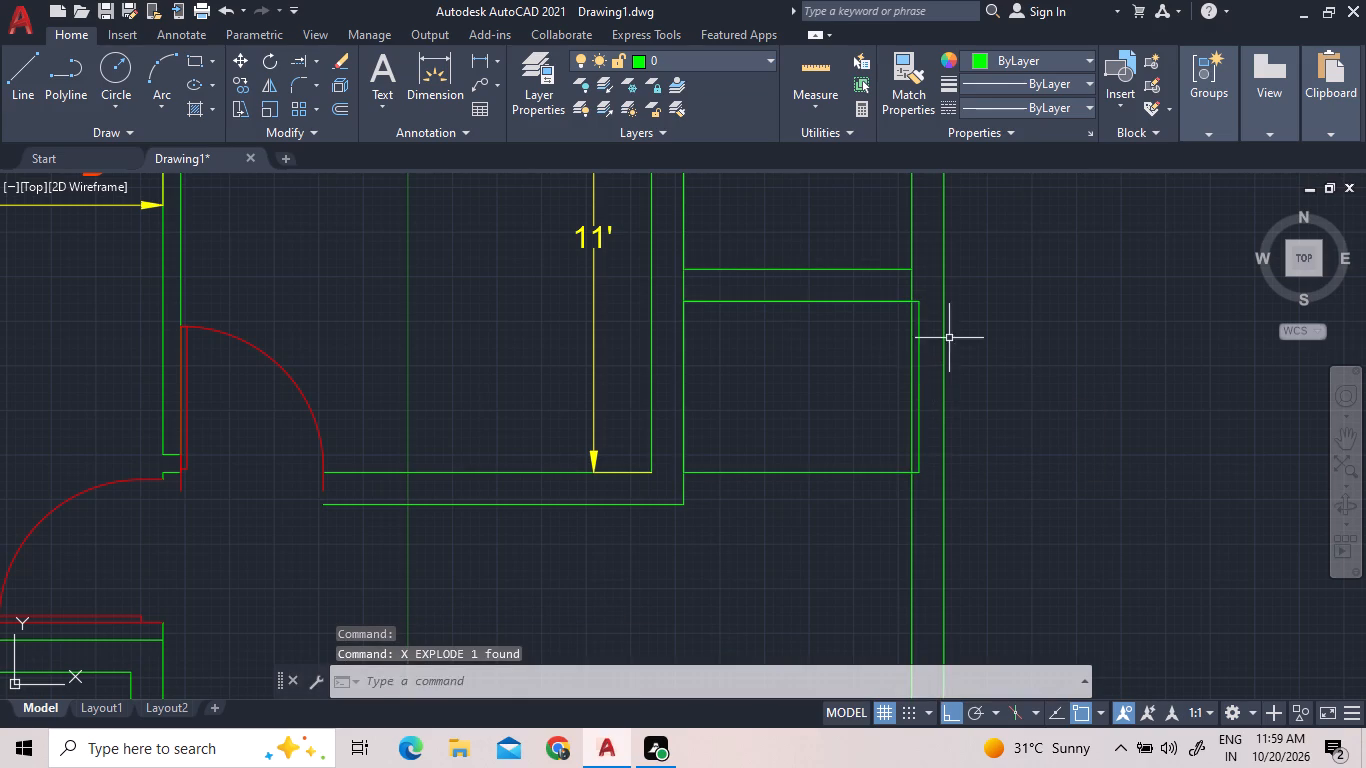
pyautogui.click(949, 338)
pyautogui.scroll(1, 949, 338)
pyautogui.click(986, 378)
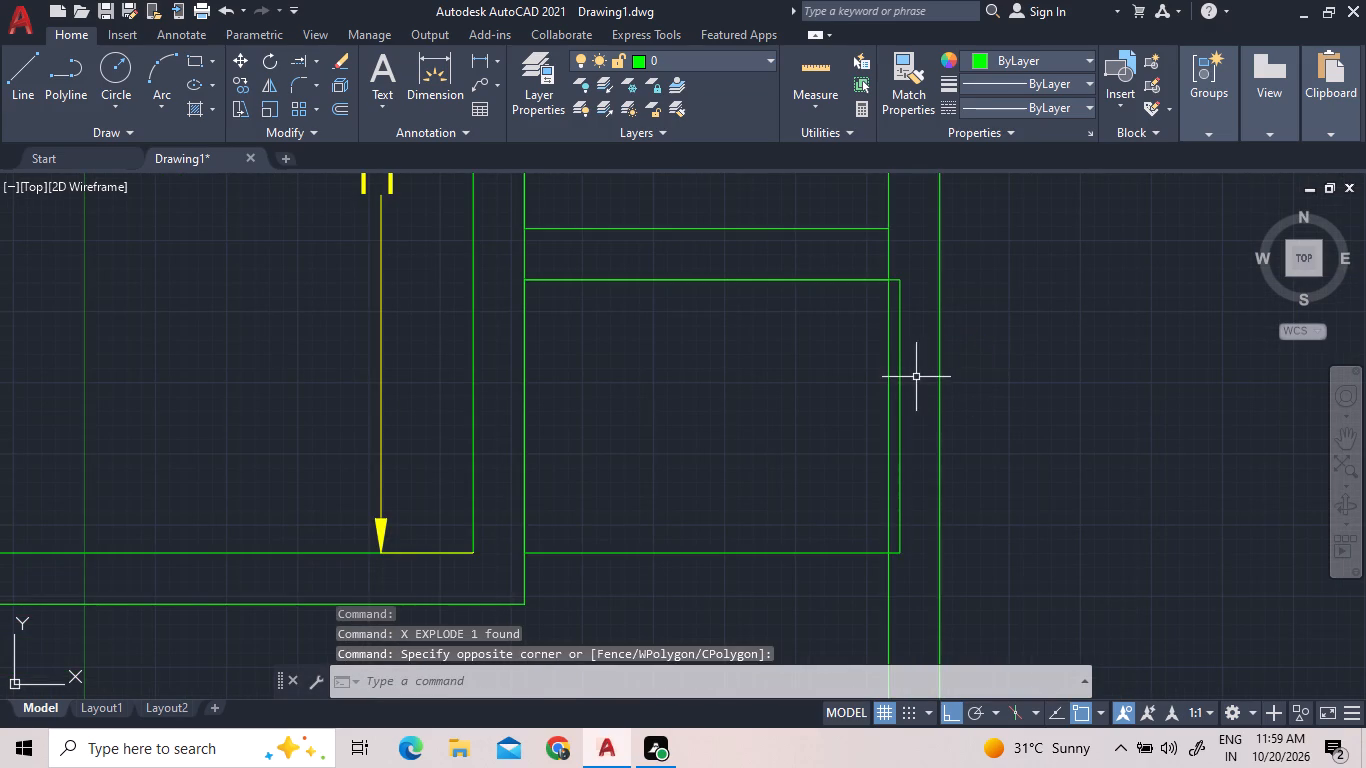
pyautogui.click(898, 381)
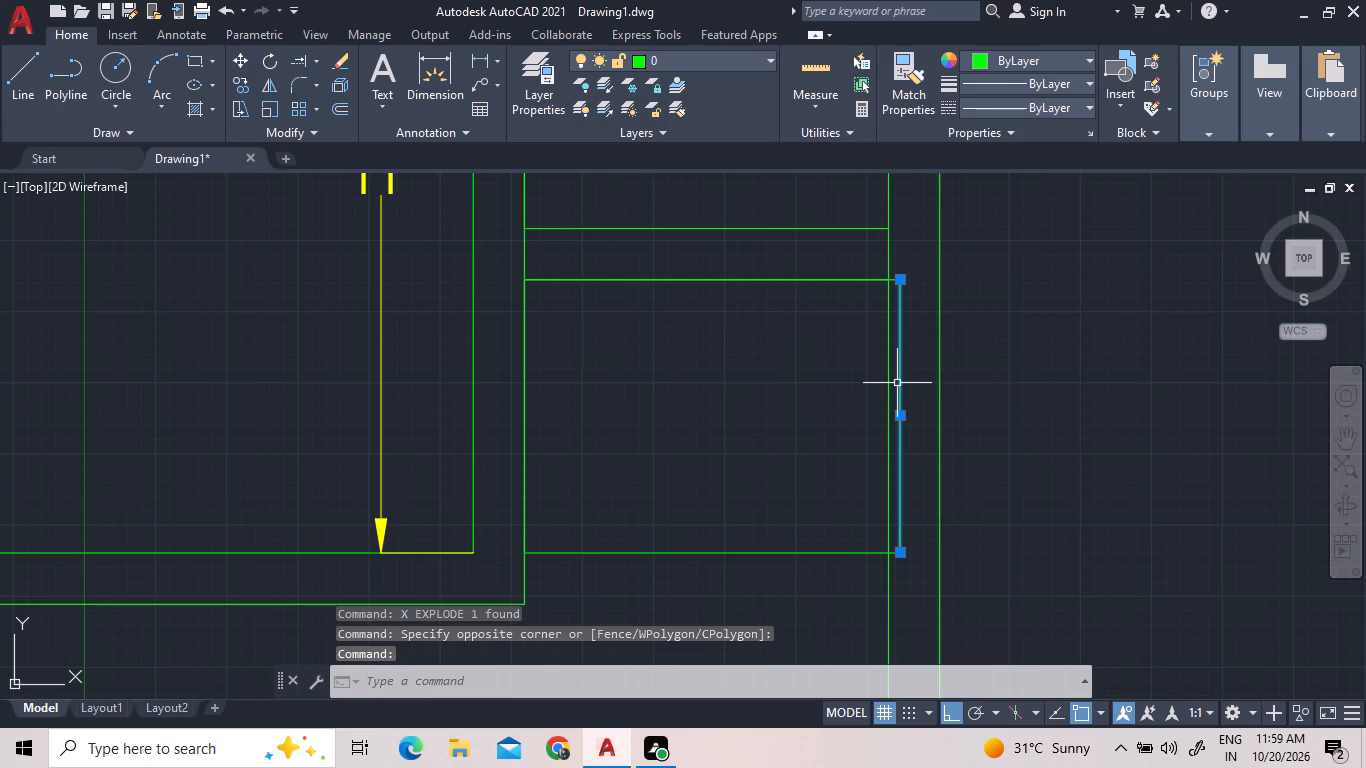
pyautogui.press('Delete')
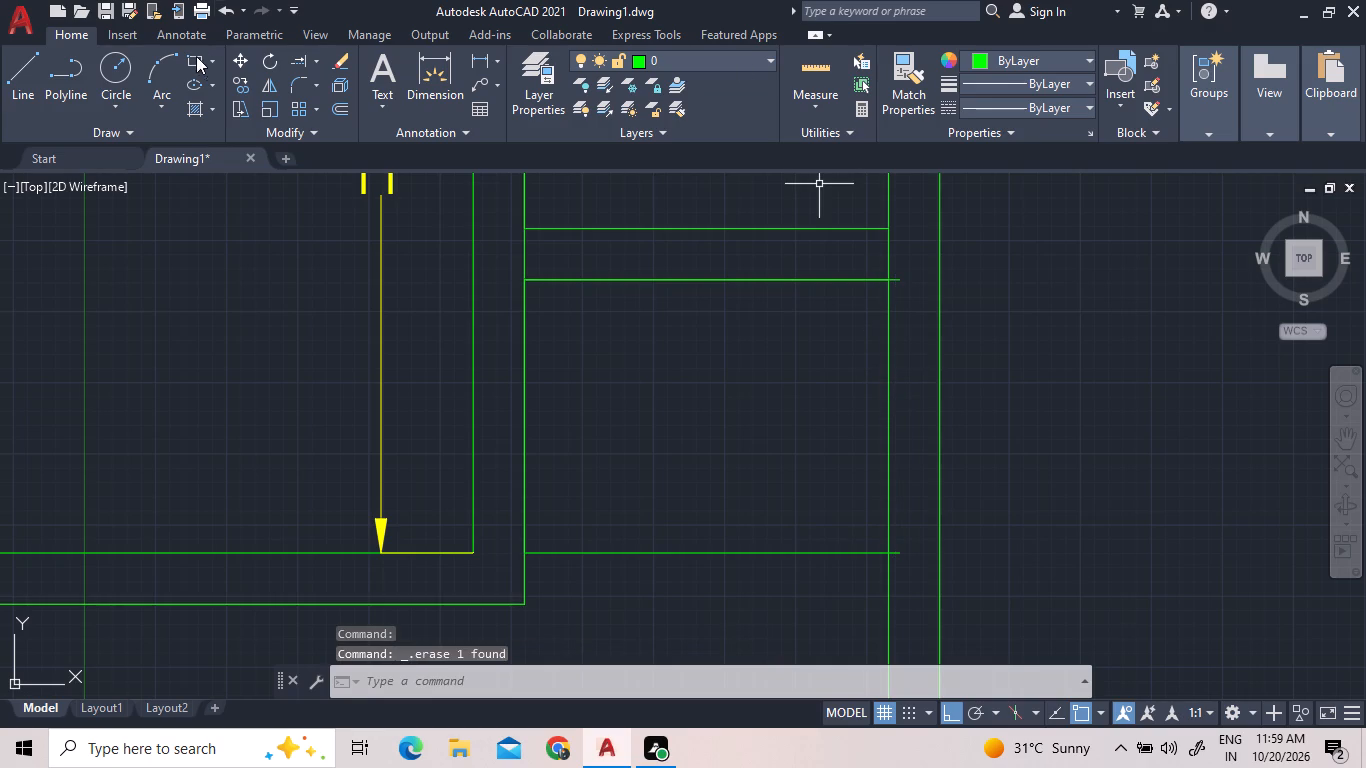
# Trim the new room's two overhanging line ends and the vertical line pieces crossing both ends of the partition above it.
pyautogui.click(310, 64)
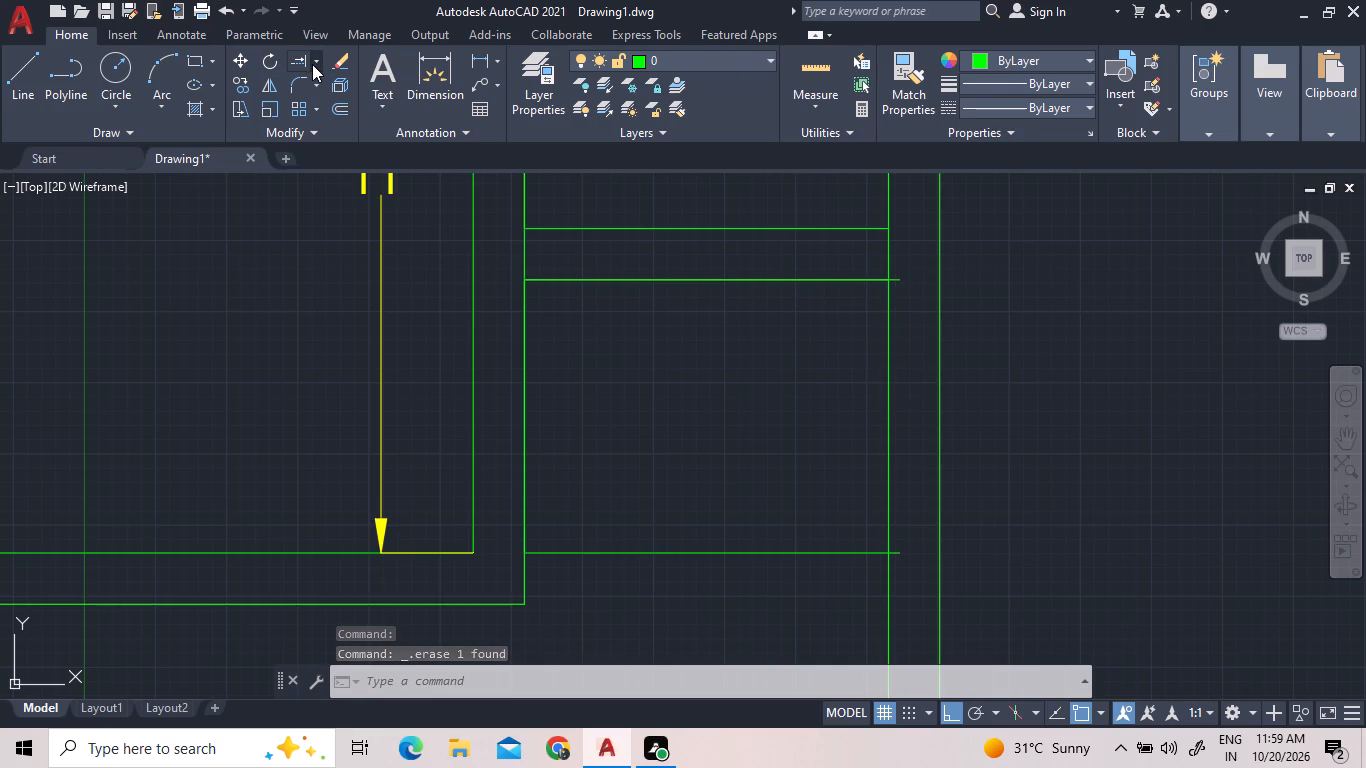
pyautogui.click(316, 58)
pyautogui.click(312, 84)
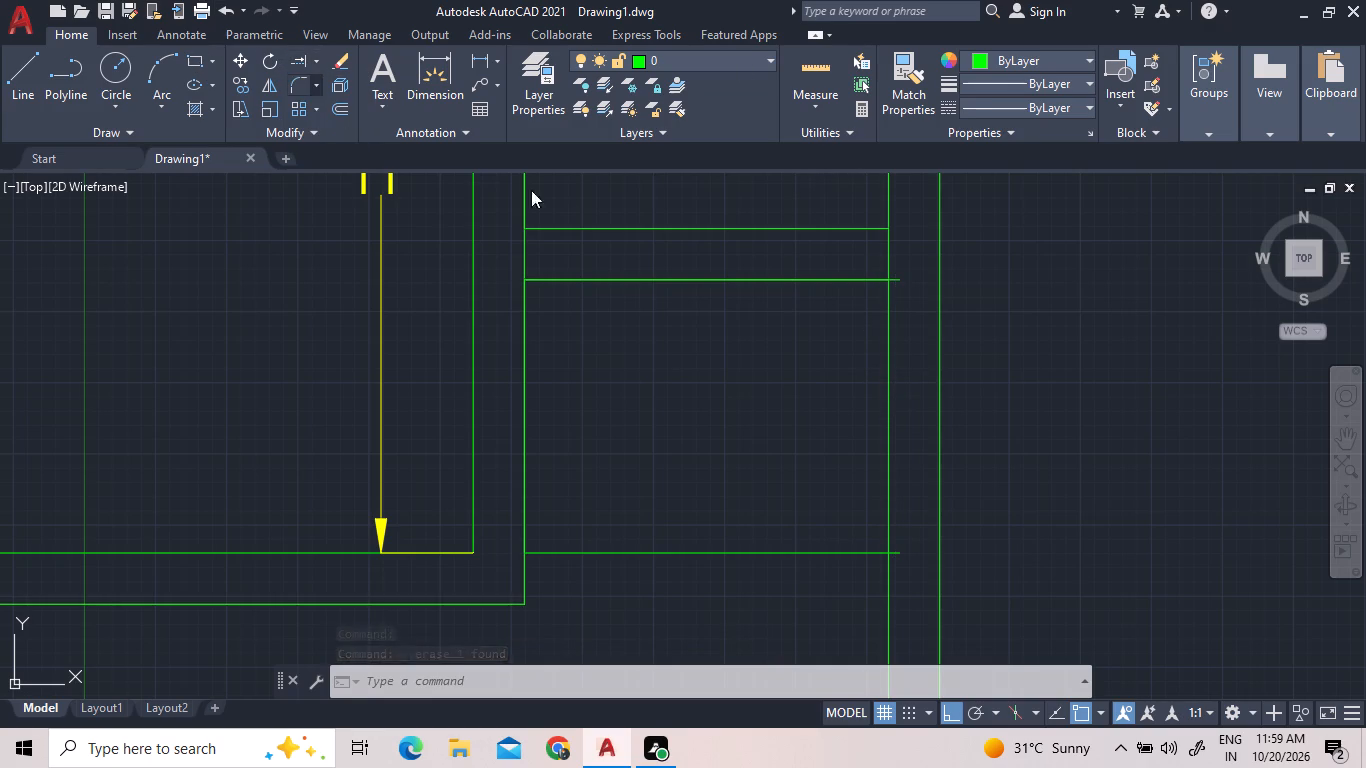
pyautogui.click(892, 280)
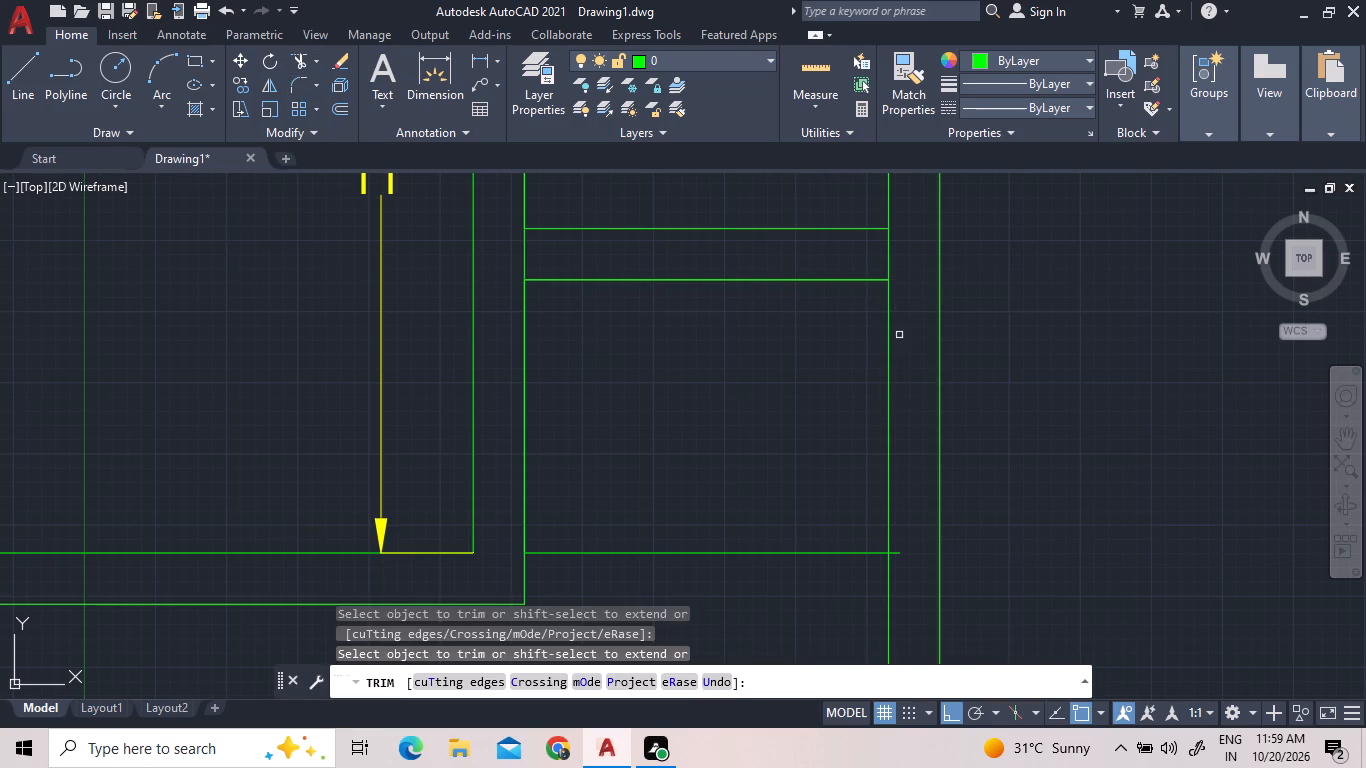
pyautogui.click(896, 554)
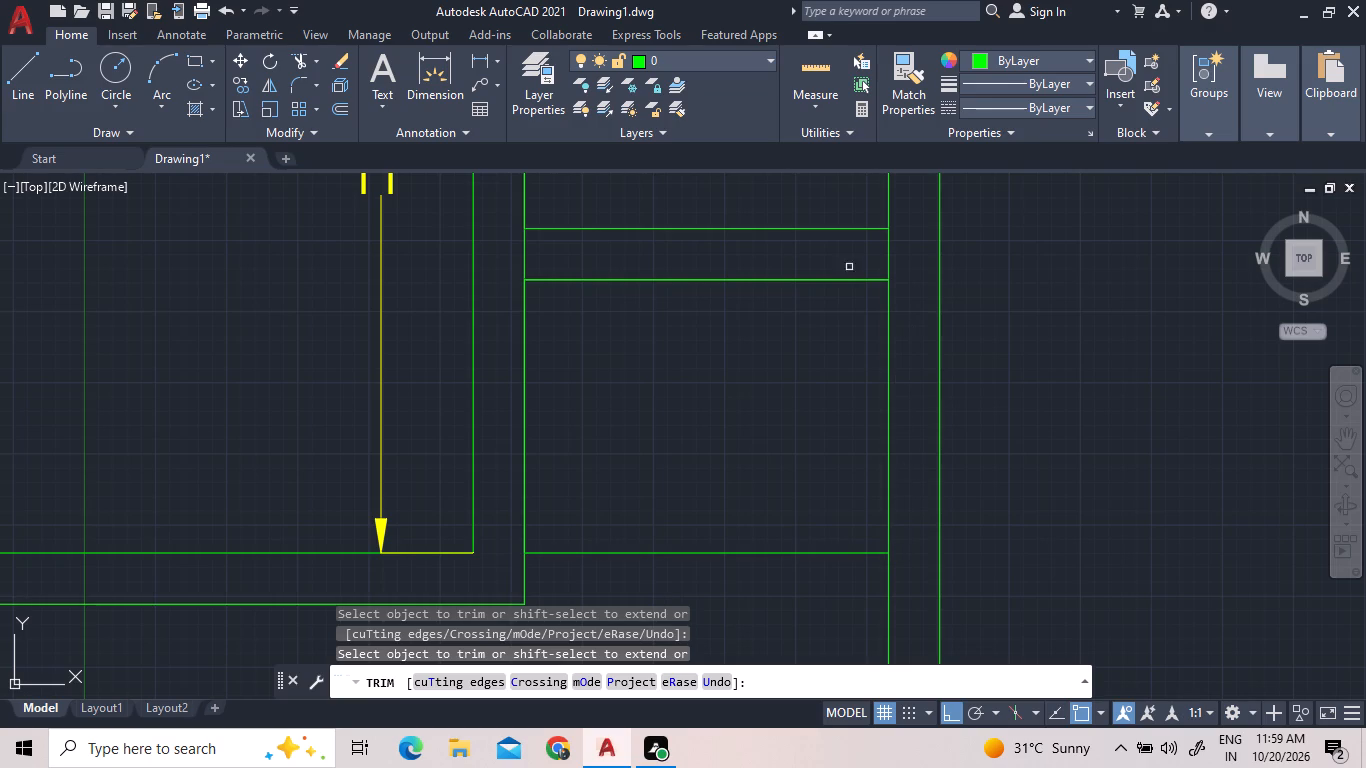
pyautogui.click(525, 260)
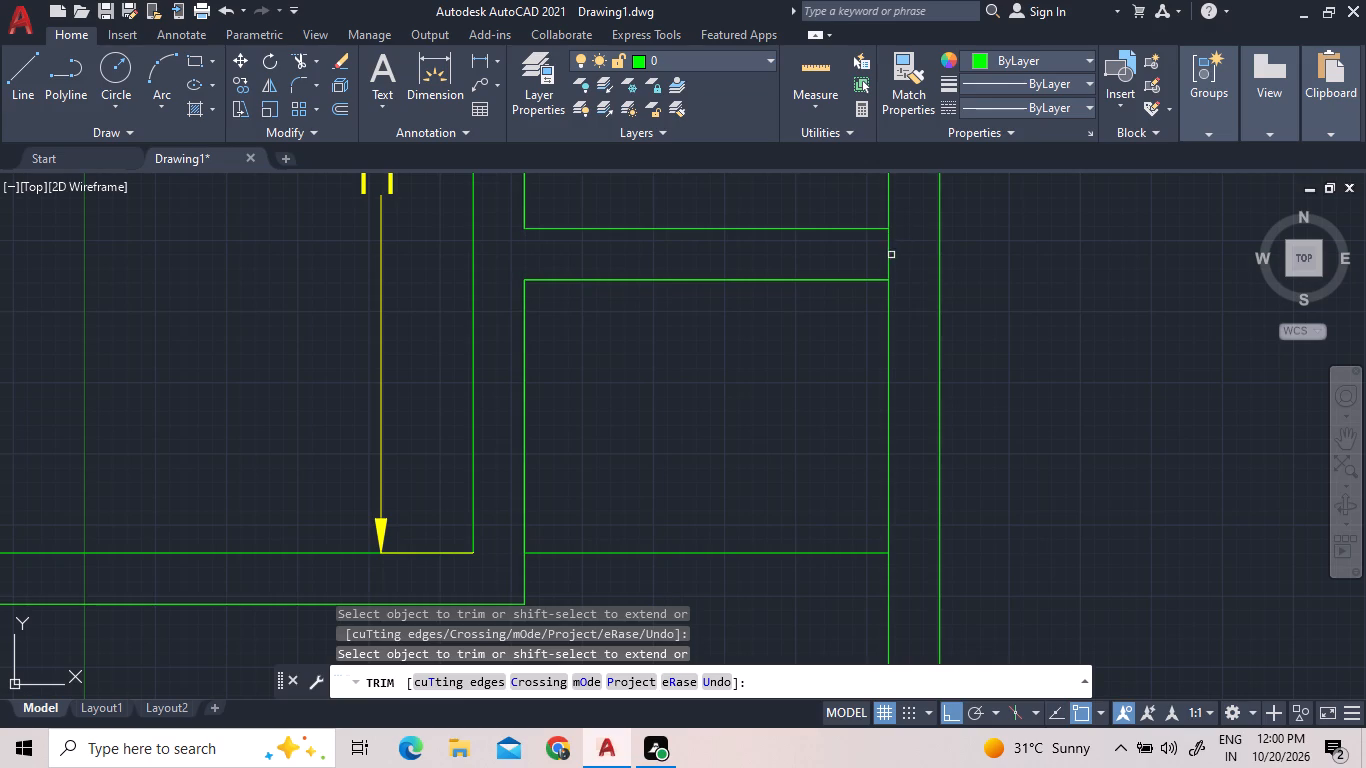
pyautogui.click(886, 260)
pyautogui.scroll(-2, 618, 453)
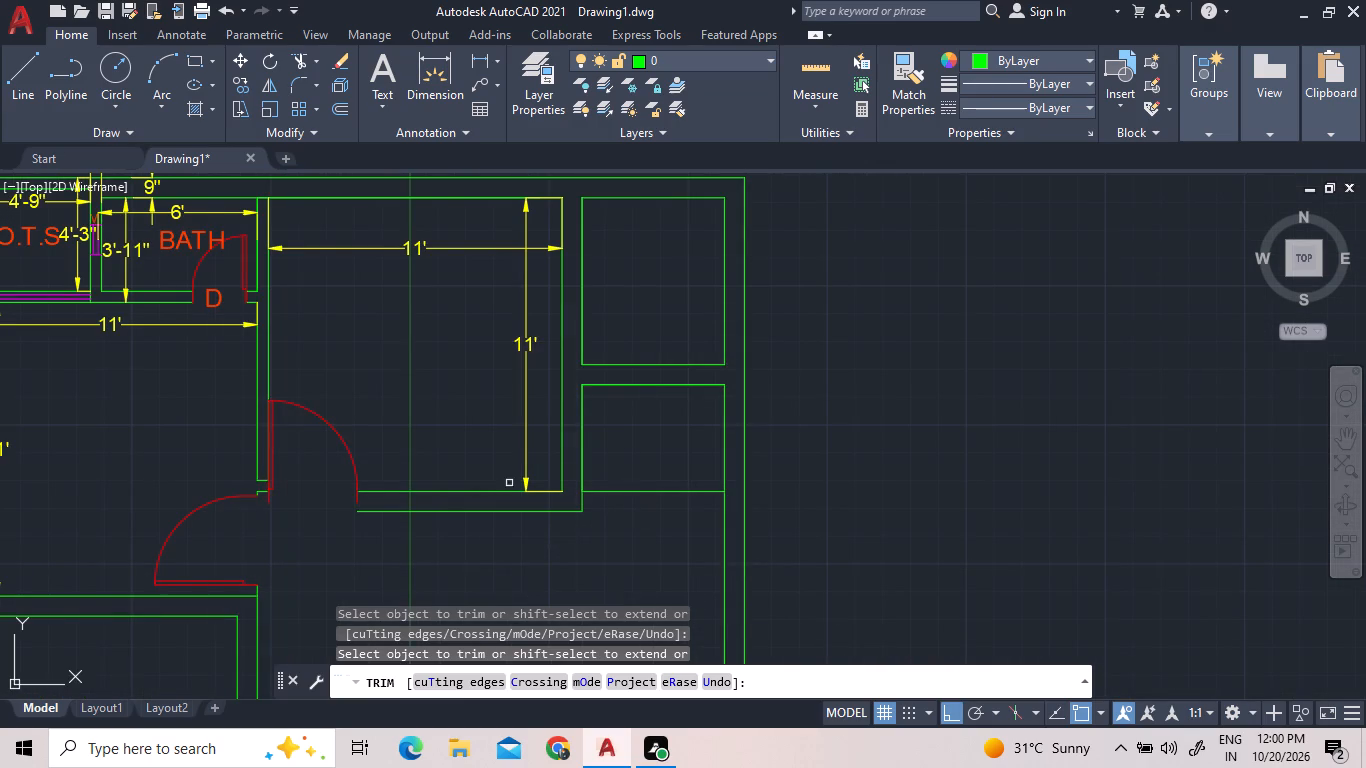
pyautogui.rightClick(381, 426)
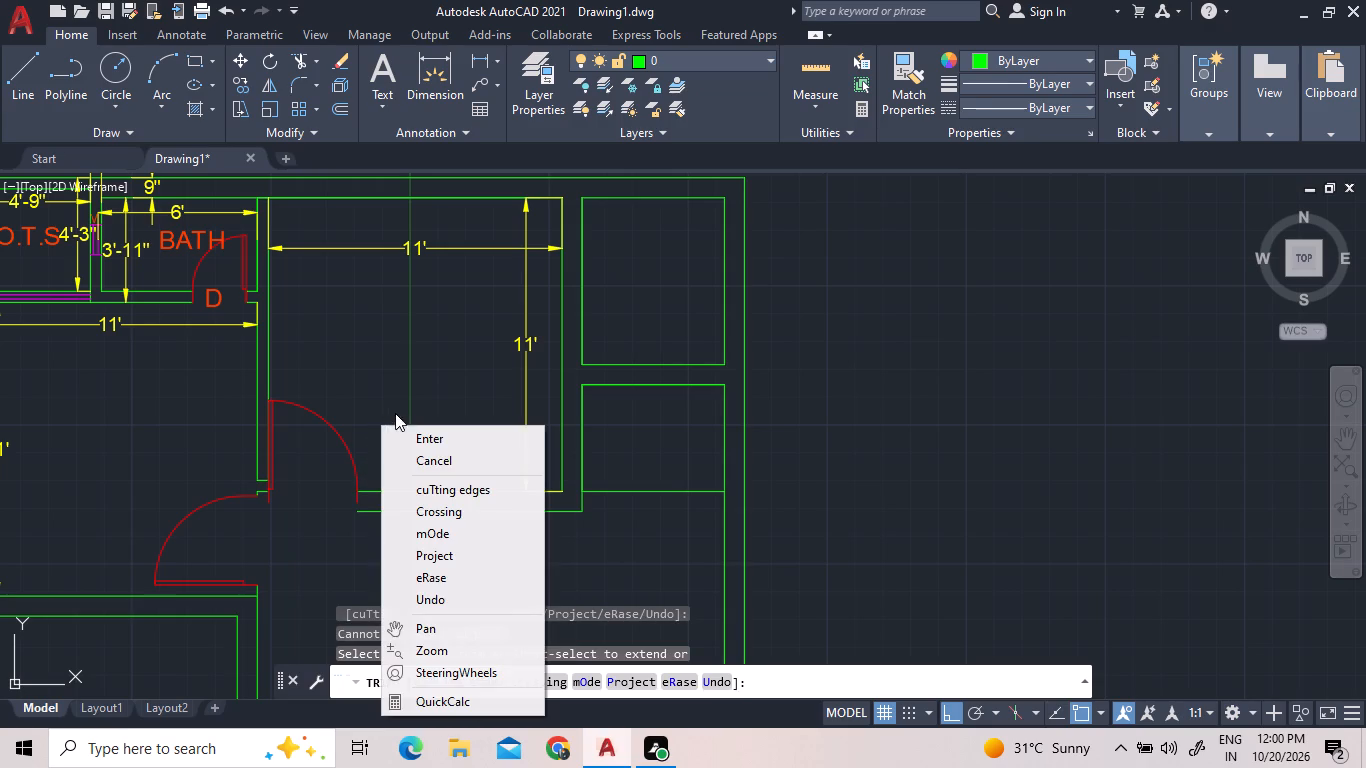
pyautogui.click(408, 432)
# Move the middle 11' room's door down so its swing-side jamb end meets the end of the south wall's outer line.
pyautogui.click(351, 444)
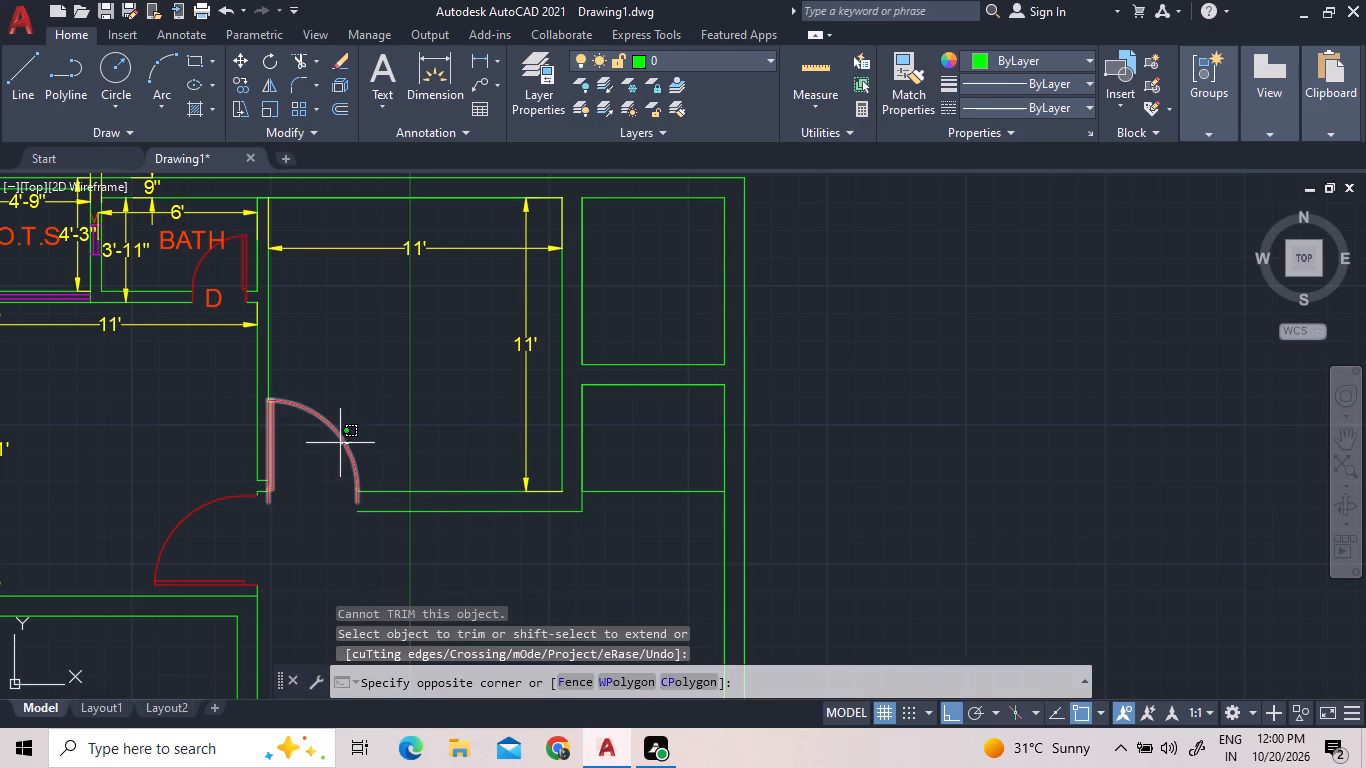
pyautogui.click(323, 441)
pyautogui.rightClick(334, 496)
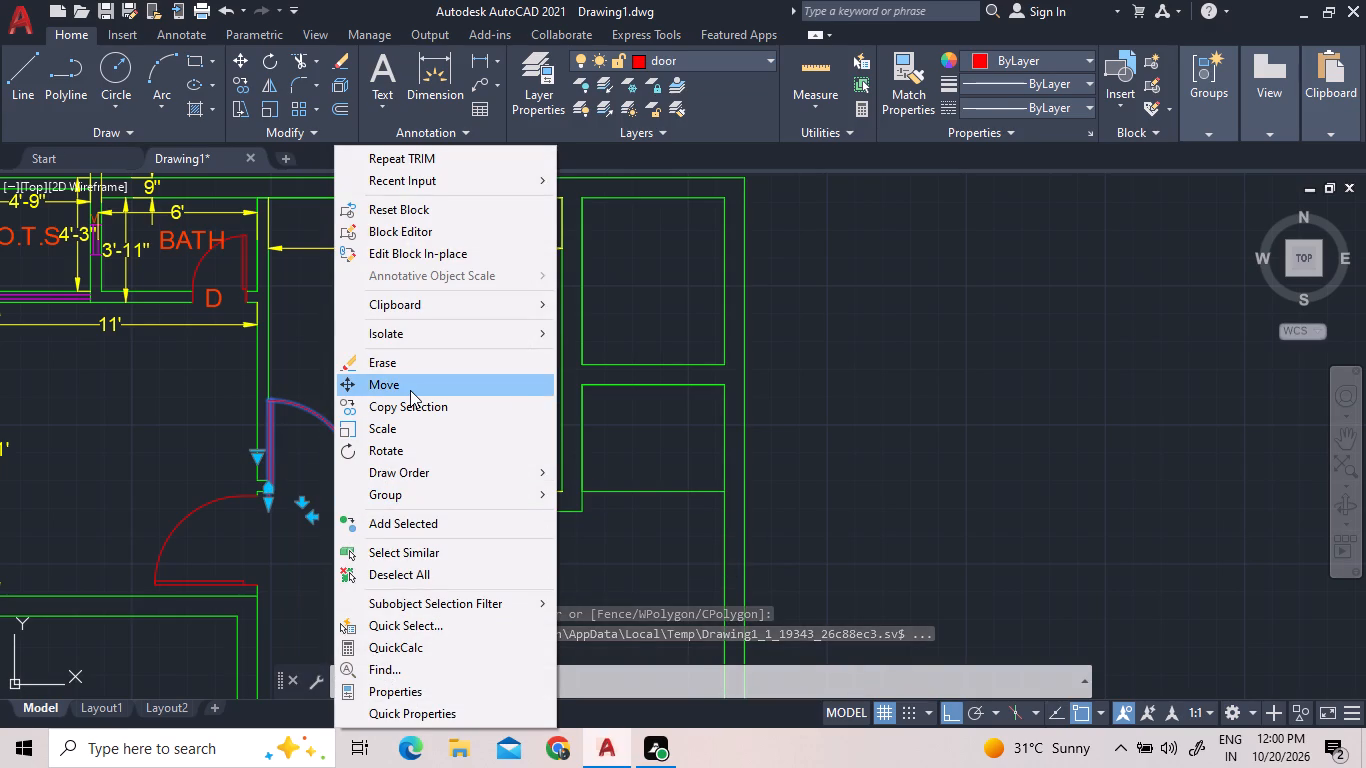
pyautogui.click(410, 390)
pyautogui.scroll(2, 360, 553)
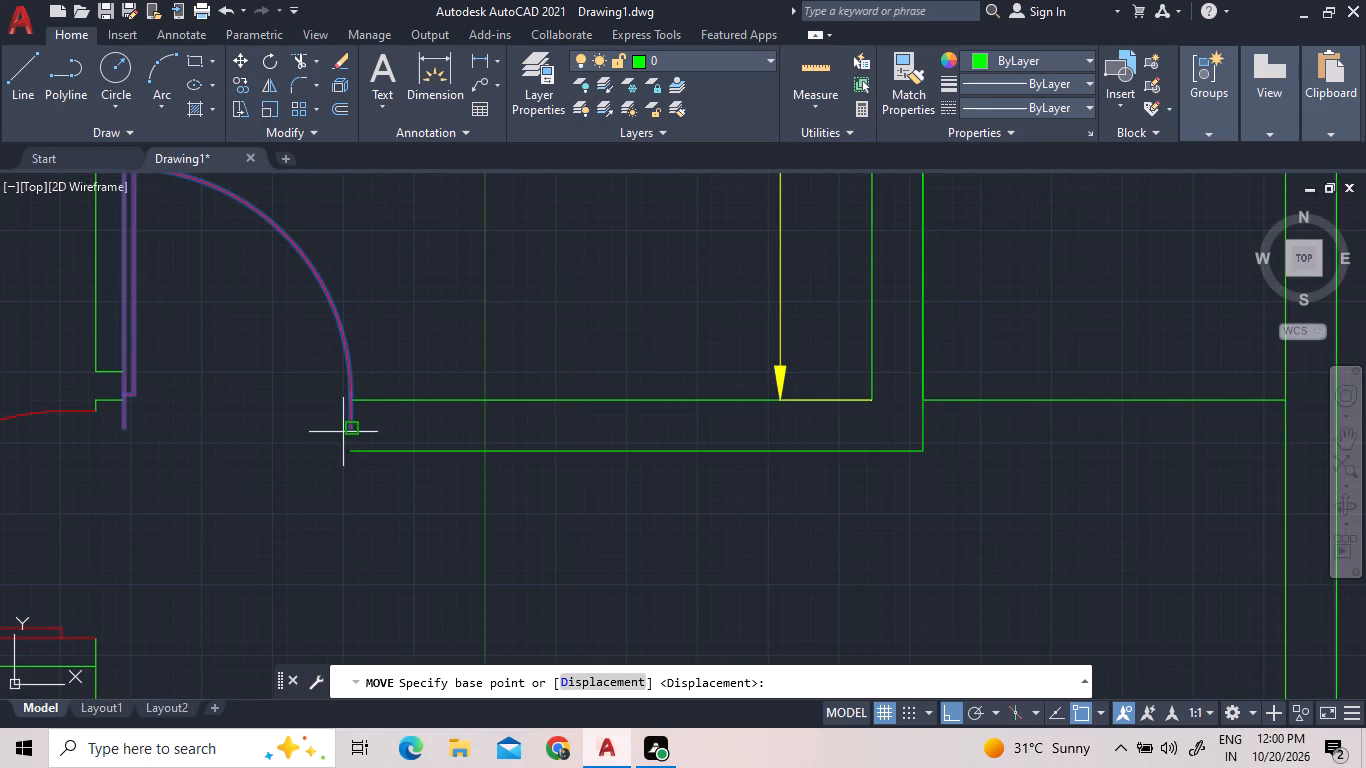
pyautogui.click(349, 427)
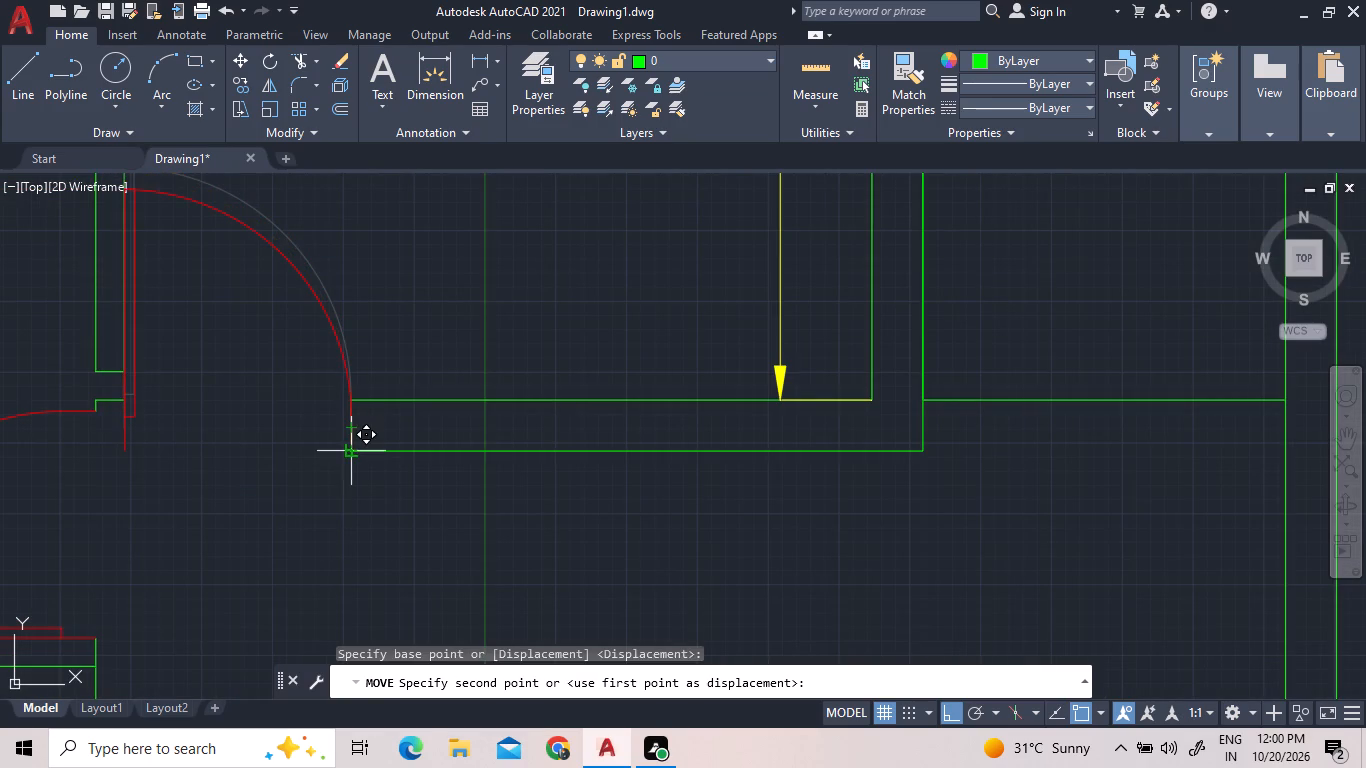
pyautogui.click(347, 457)
pyautogui.scroll(4, 339, 459)
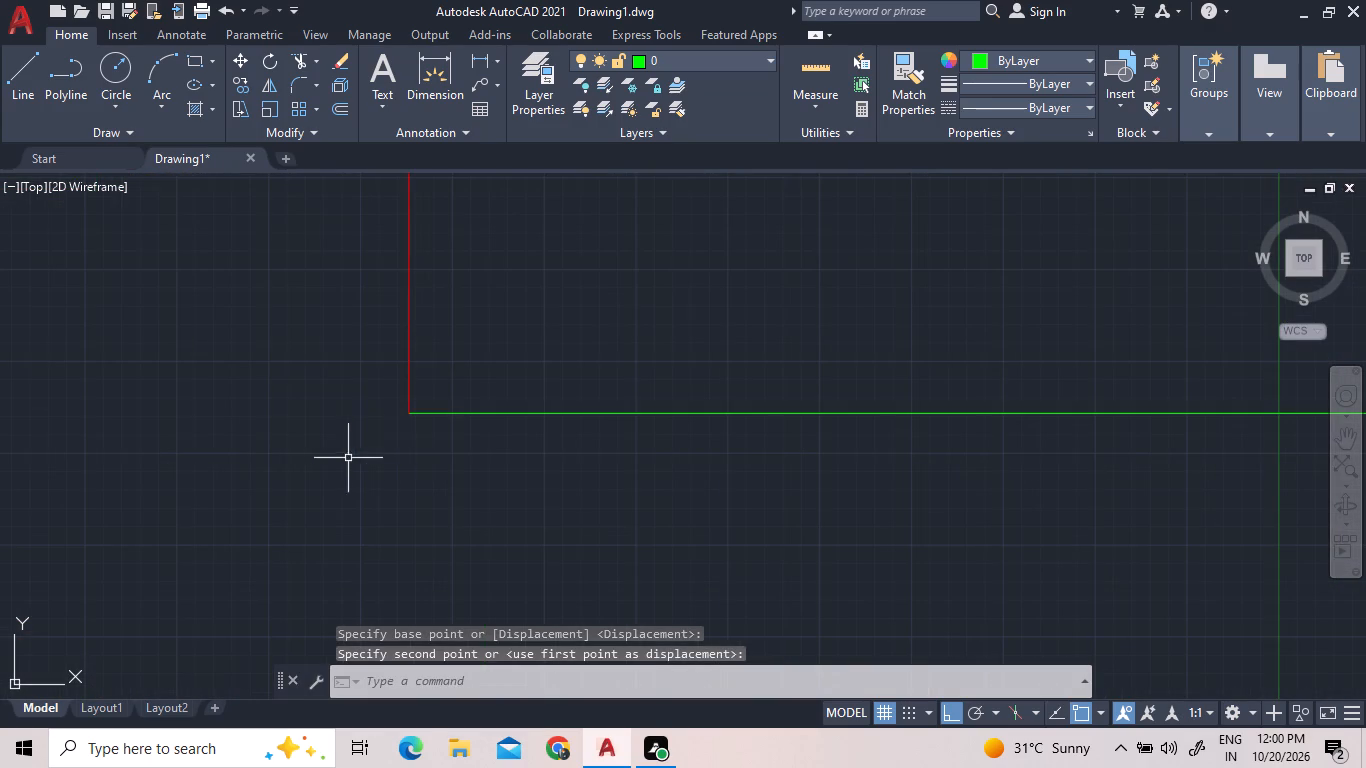
# Shorten the opening of the west 11' room's door by stretching its upper jamb down, about level with the adjacent door's jamb ends.
pyautogui.scroll(-4, 457, 426)
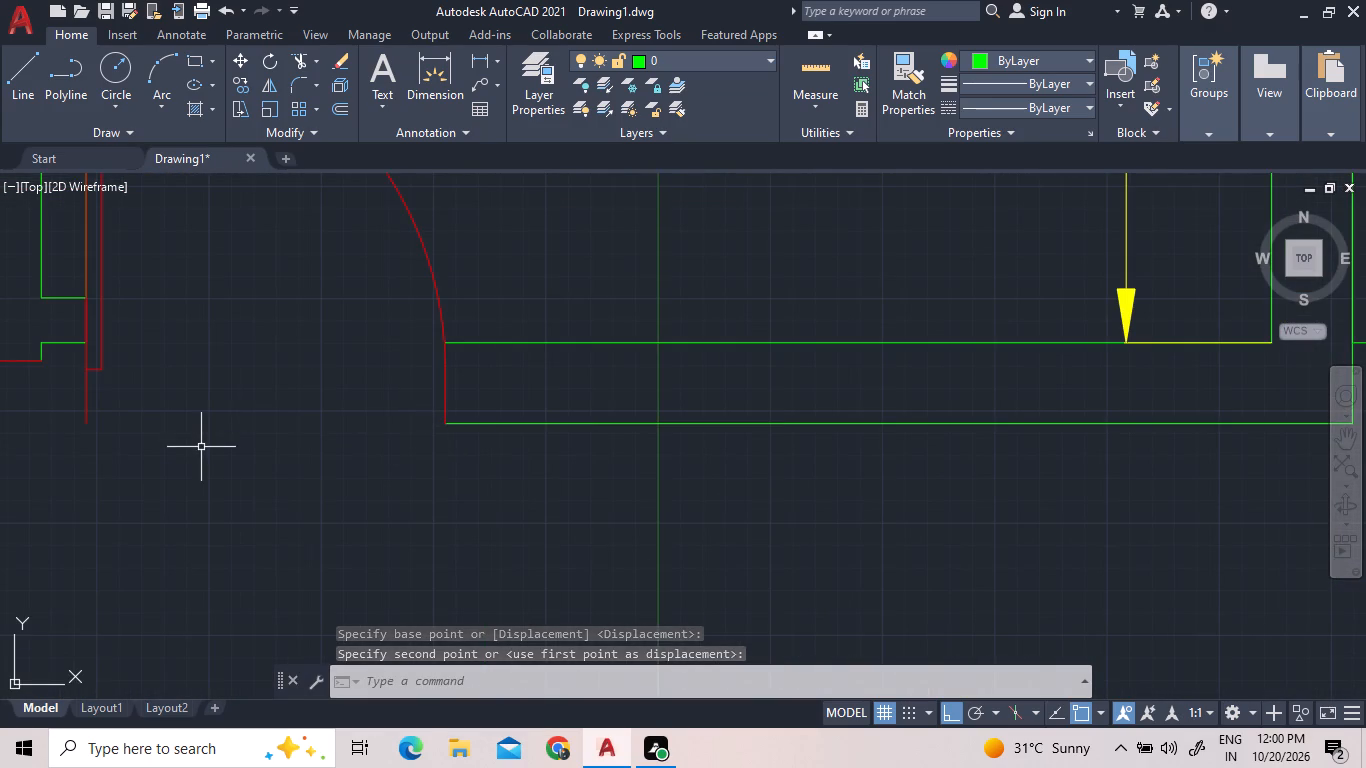
pyautogui.scroll(-2, 204, 452)
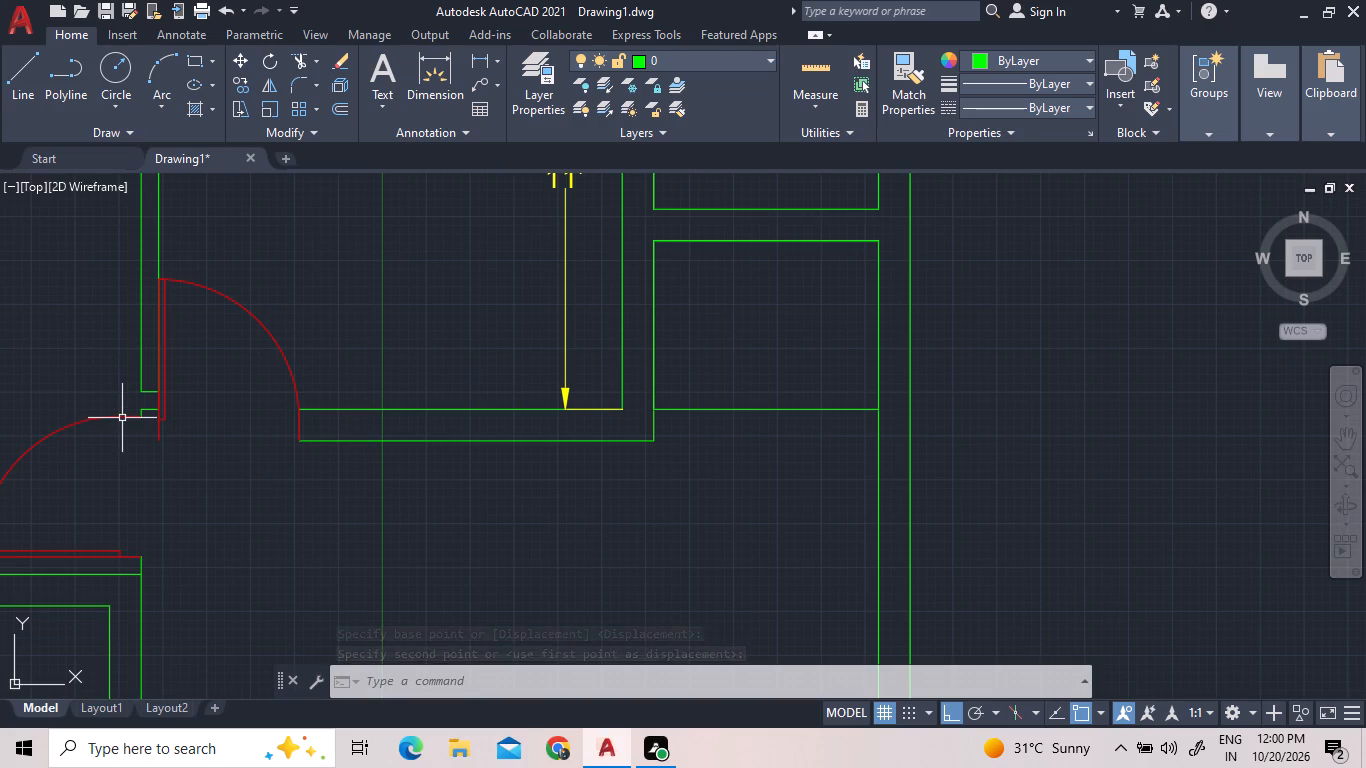
pyautogui.click(122, 414)
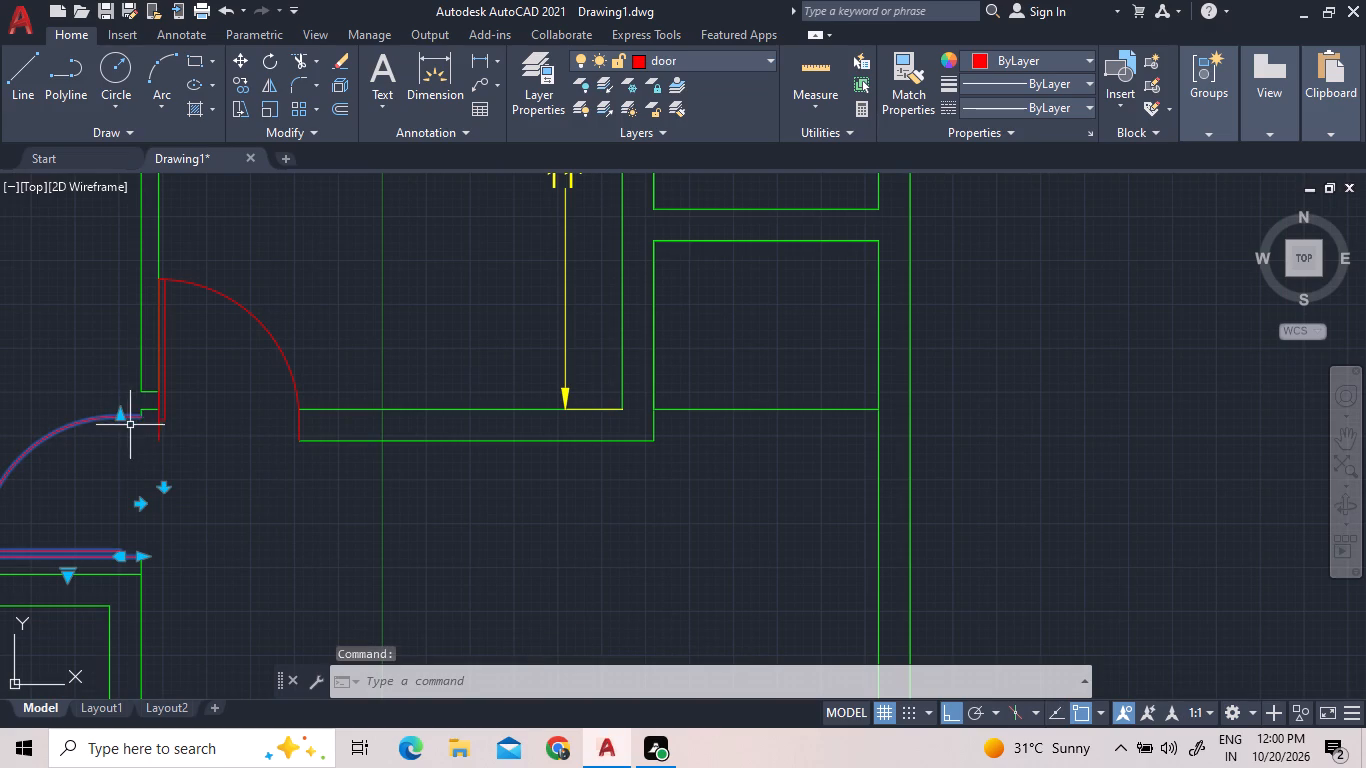
pyautogui.click(120, 419)
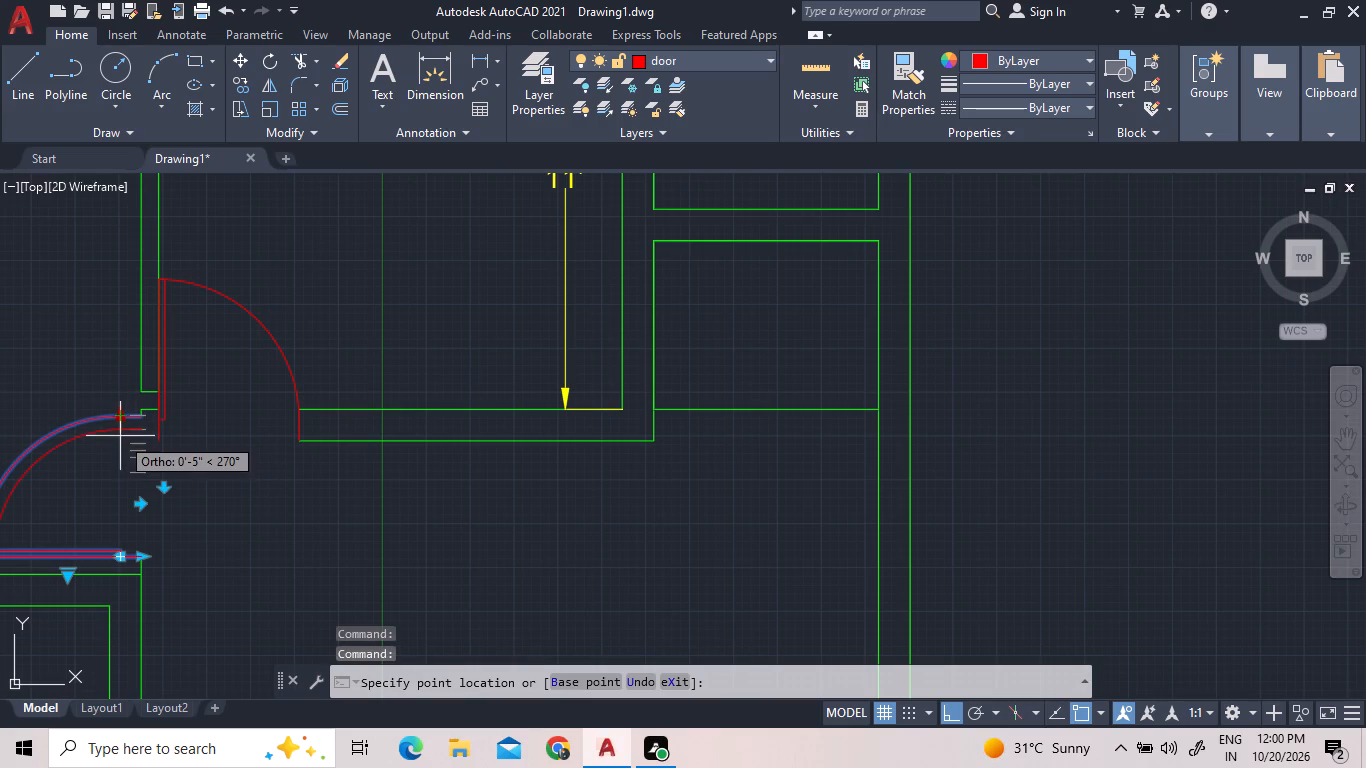
pyautogui.click(120, 445)
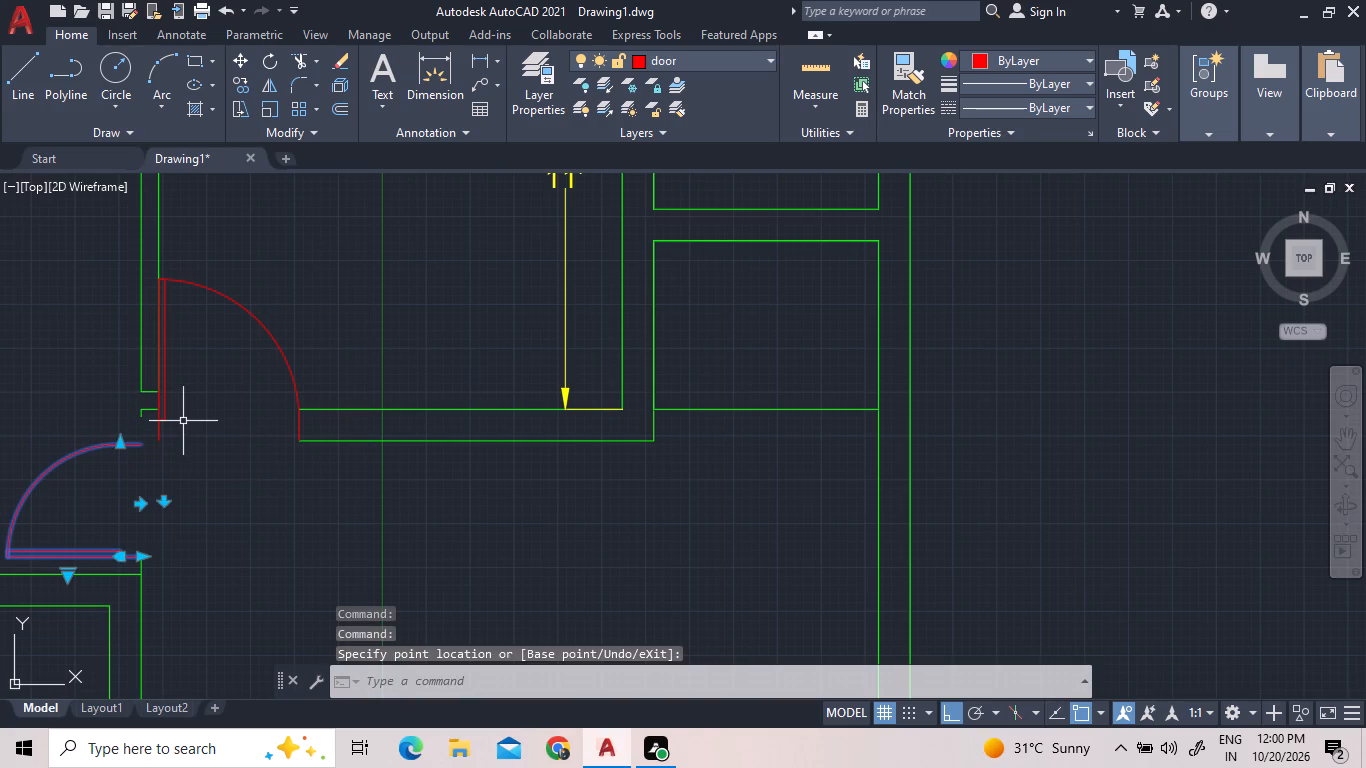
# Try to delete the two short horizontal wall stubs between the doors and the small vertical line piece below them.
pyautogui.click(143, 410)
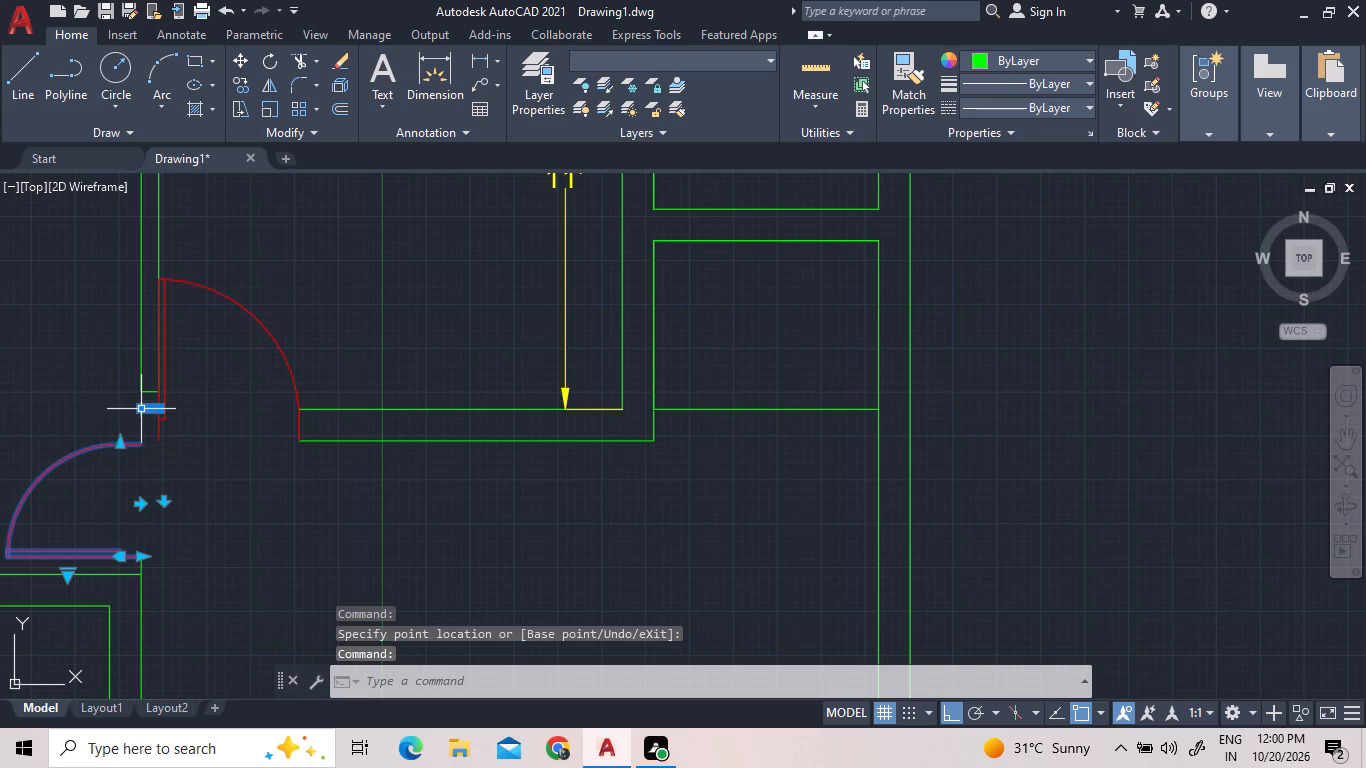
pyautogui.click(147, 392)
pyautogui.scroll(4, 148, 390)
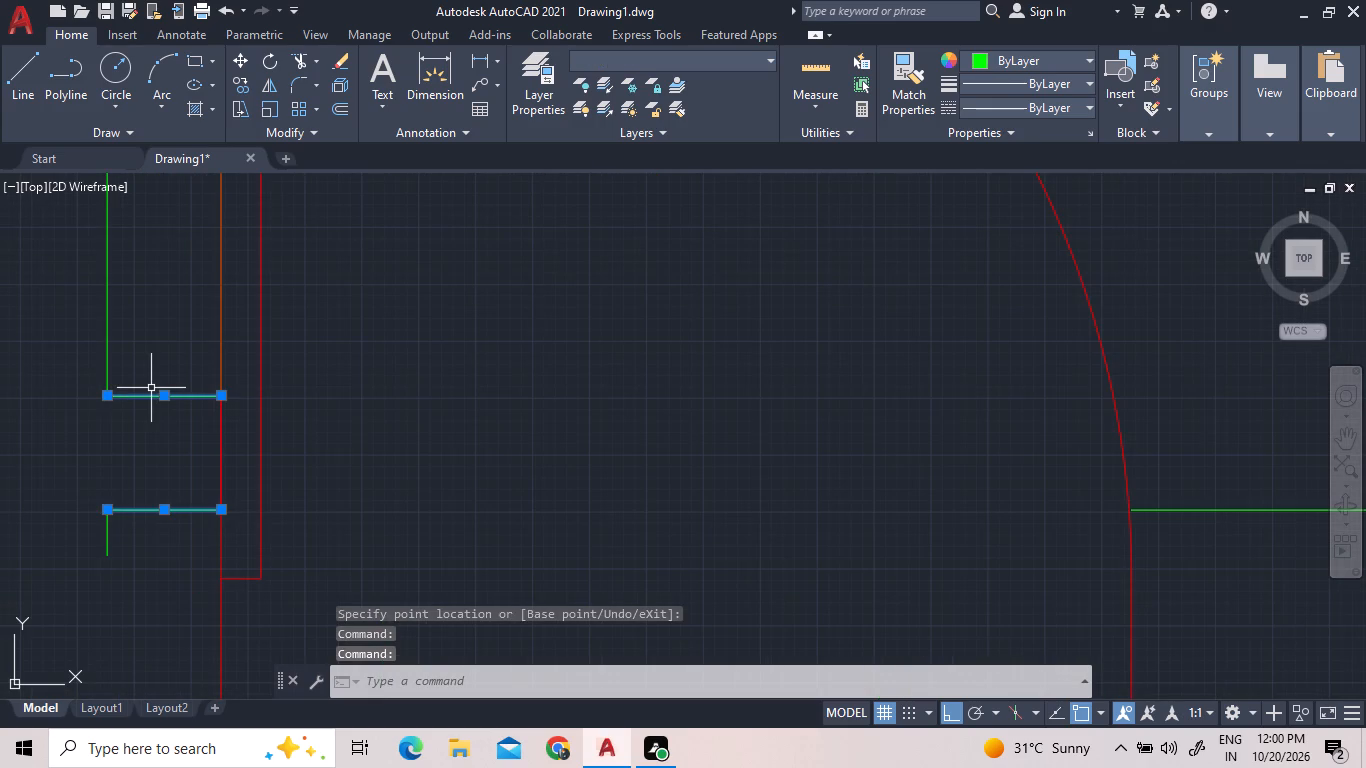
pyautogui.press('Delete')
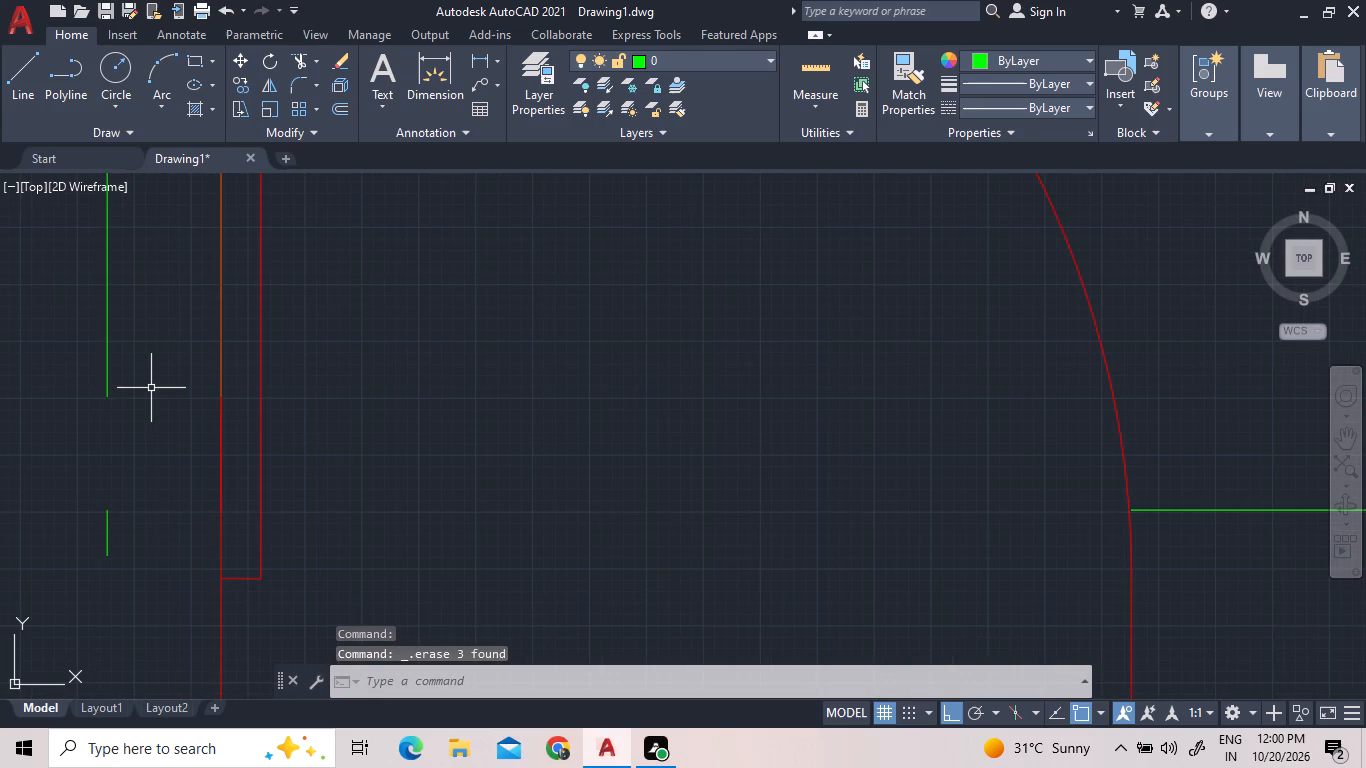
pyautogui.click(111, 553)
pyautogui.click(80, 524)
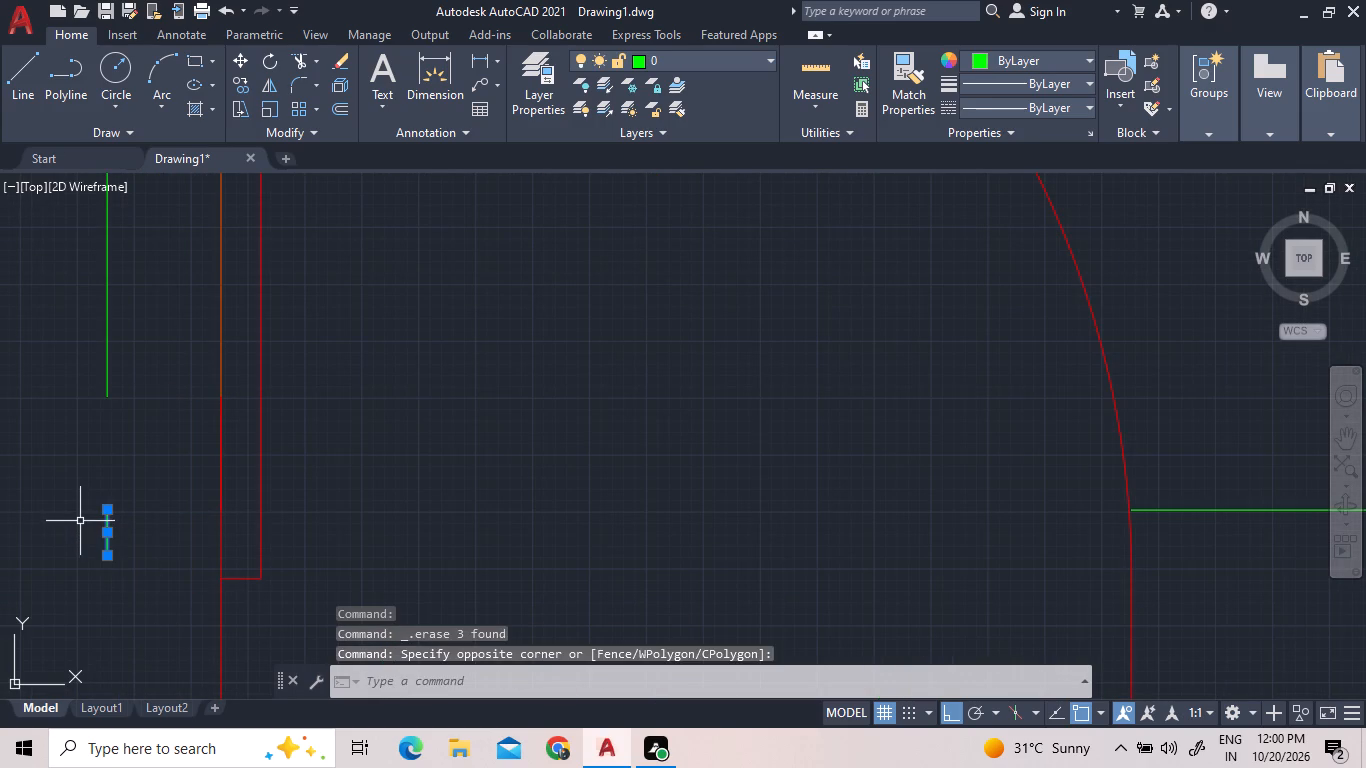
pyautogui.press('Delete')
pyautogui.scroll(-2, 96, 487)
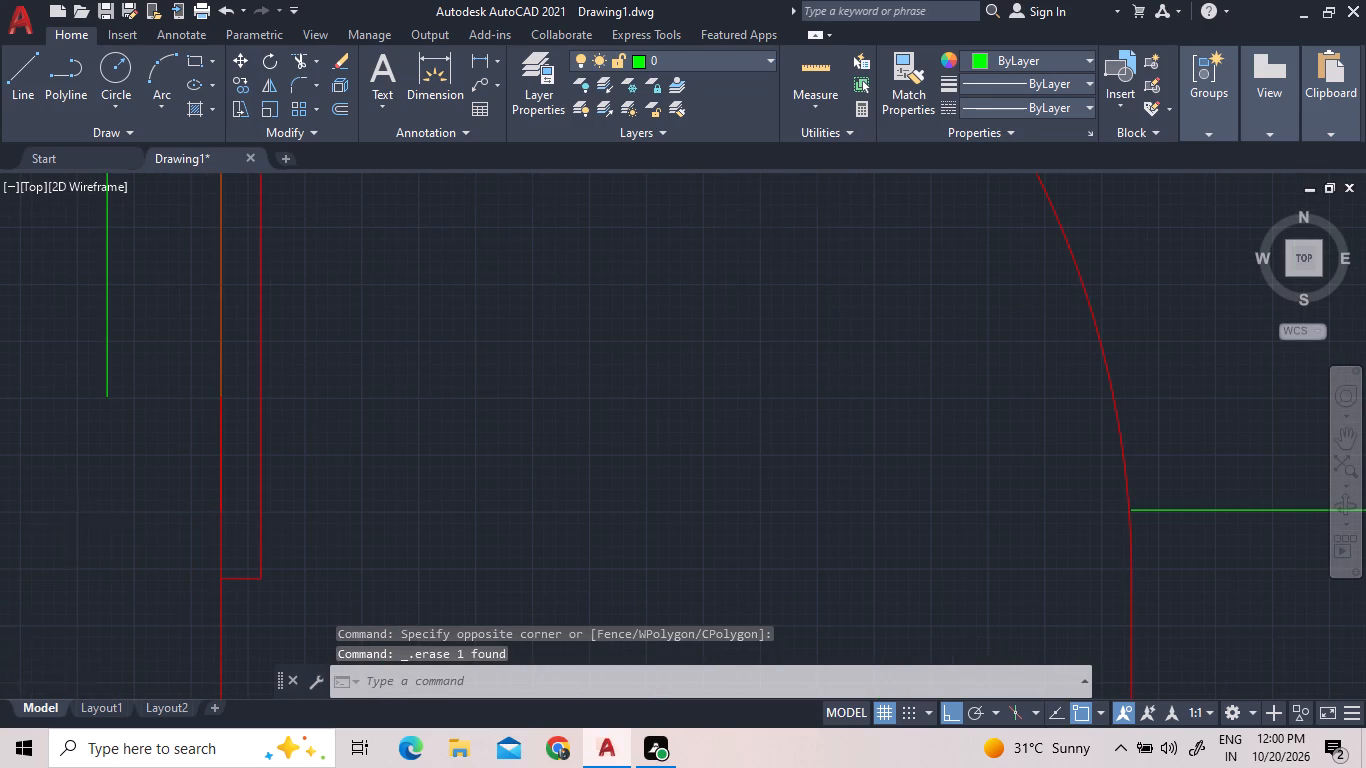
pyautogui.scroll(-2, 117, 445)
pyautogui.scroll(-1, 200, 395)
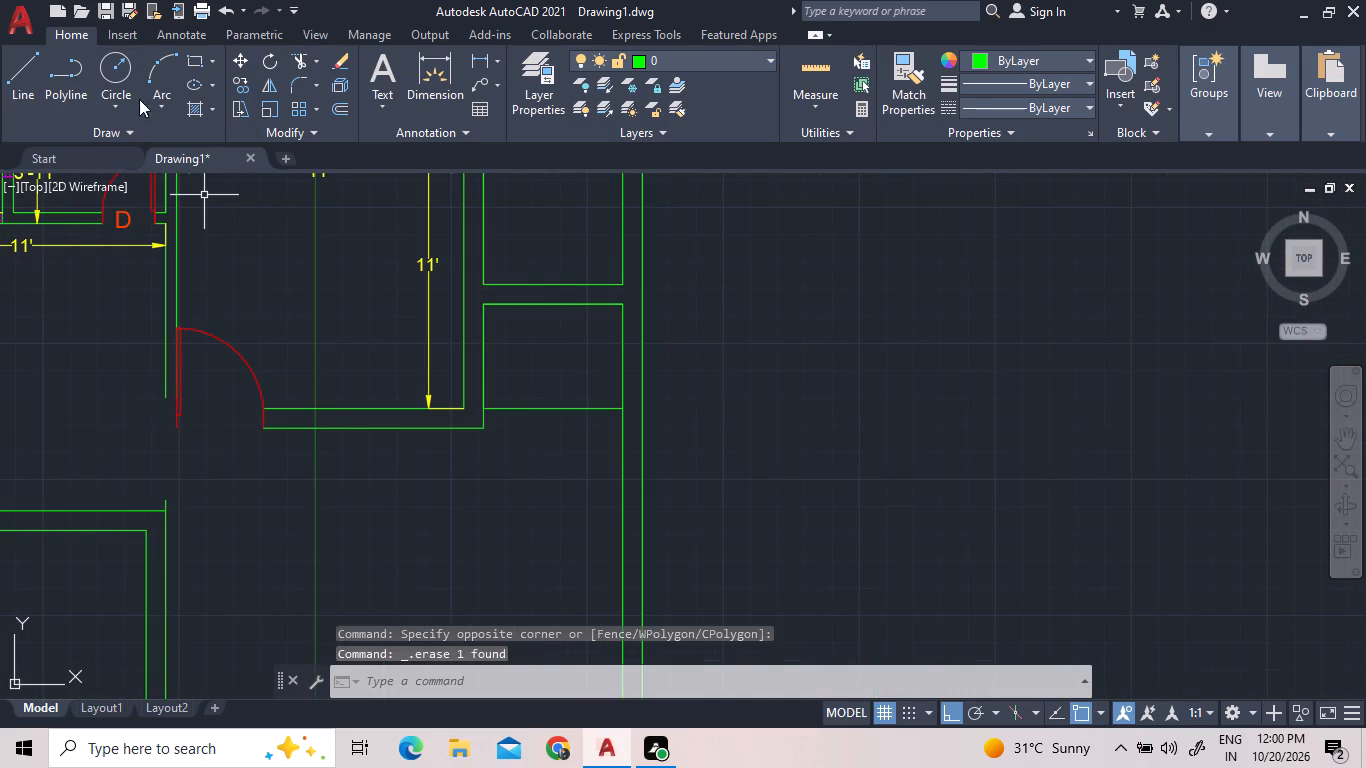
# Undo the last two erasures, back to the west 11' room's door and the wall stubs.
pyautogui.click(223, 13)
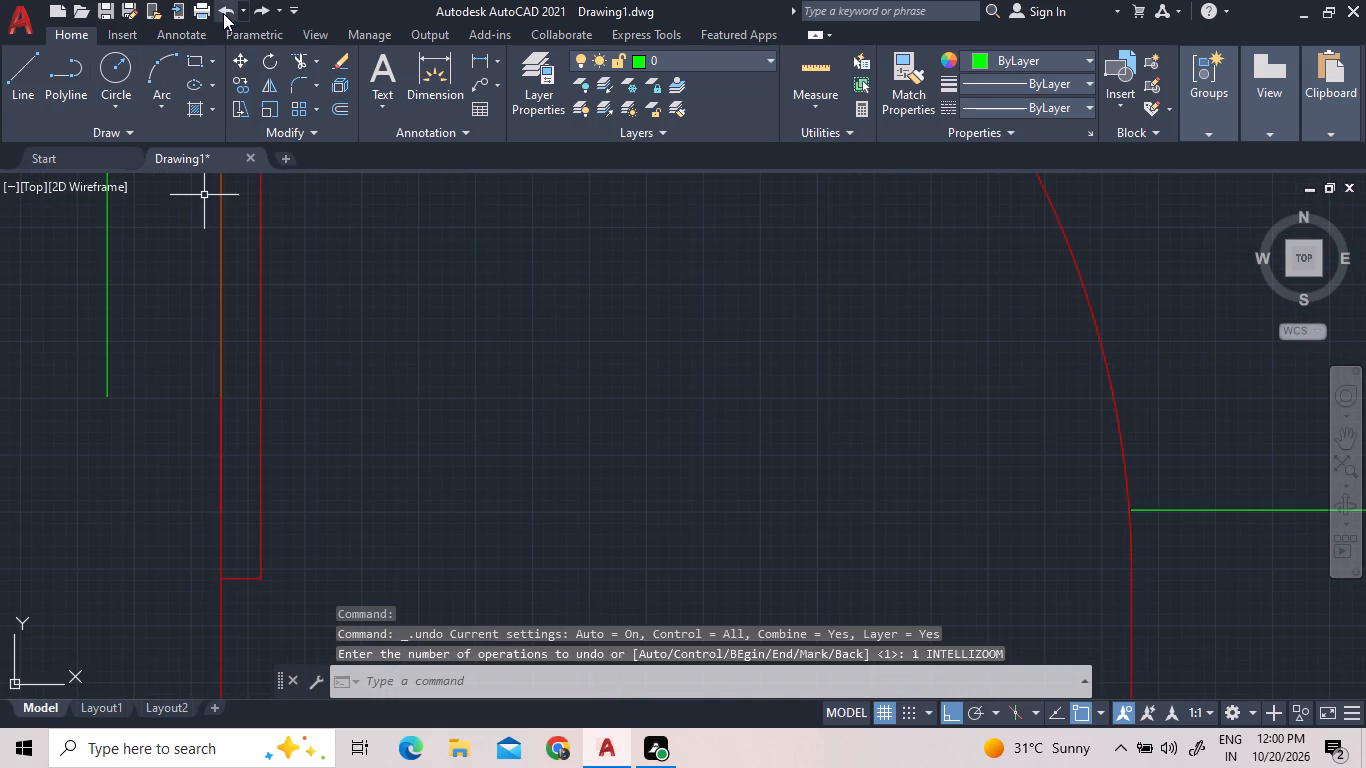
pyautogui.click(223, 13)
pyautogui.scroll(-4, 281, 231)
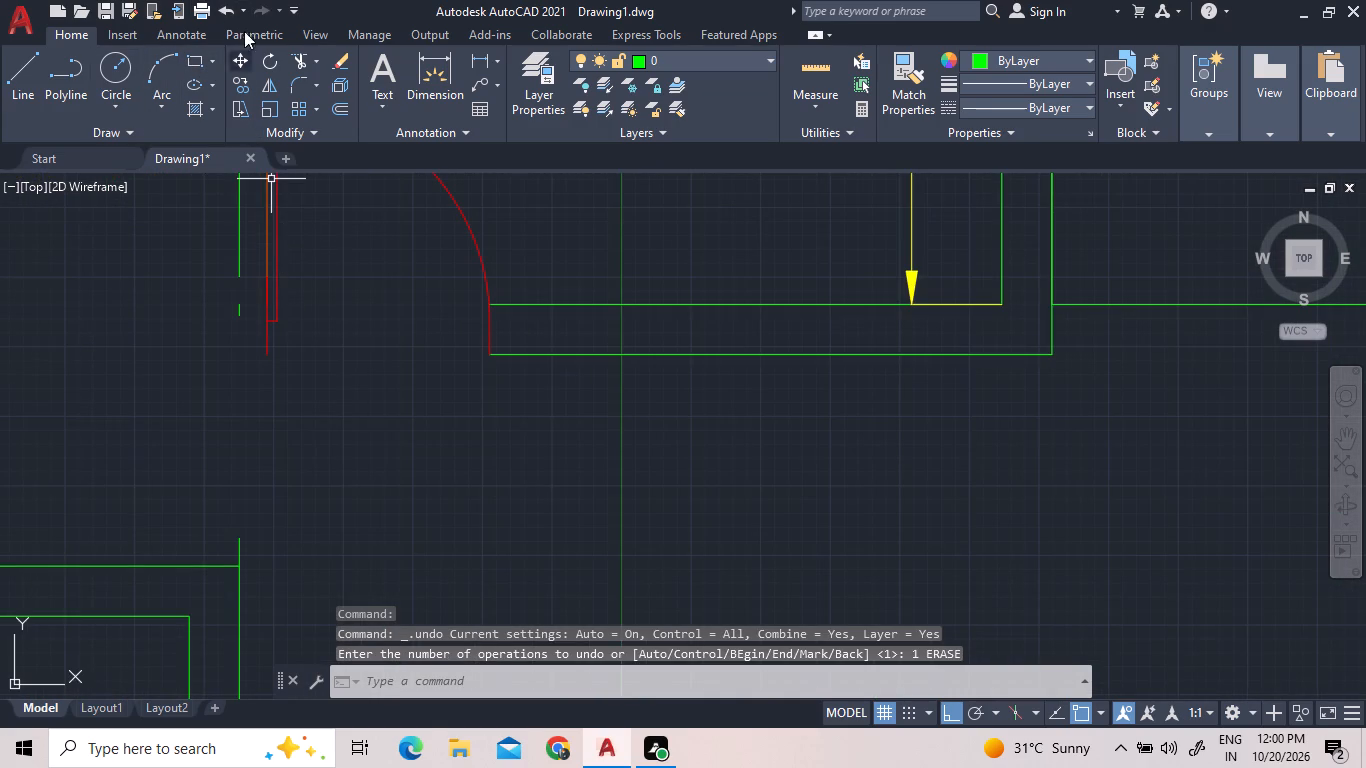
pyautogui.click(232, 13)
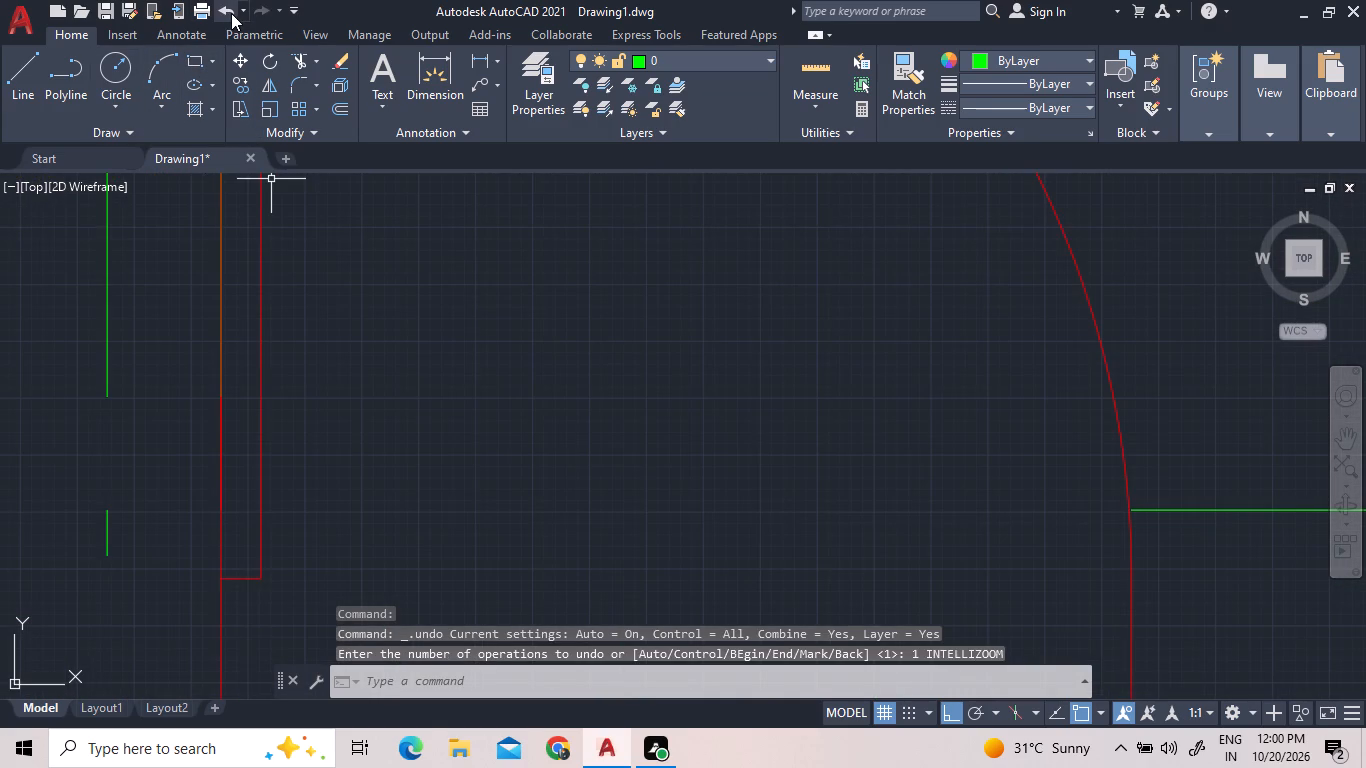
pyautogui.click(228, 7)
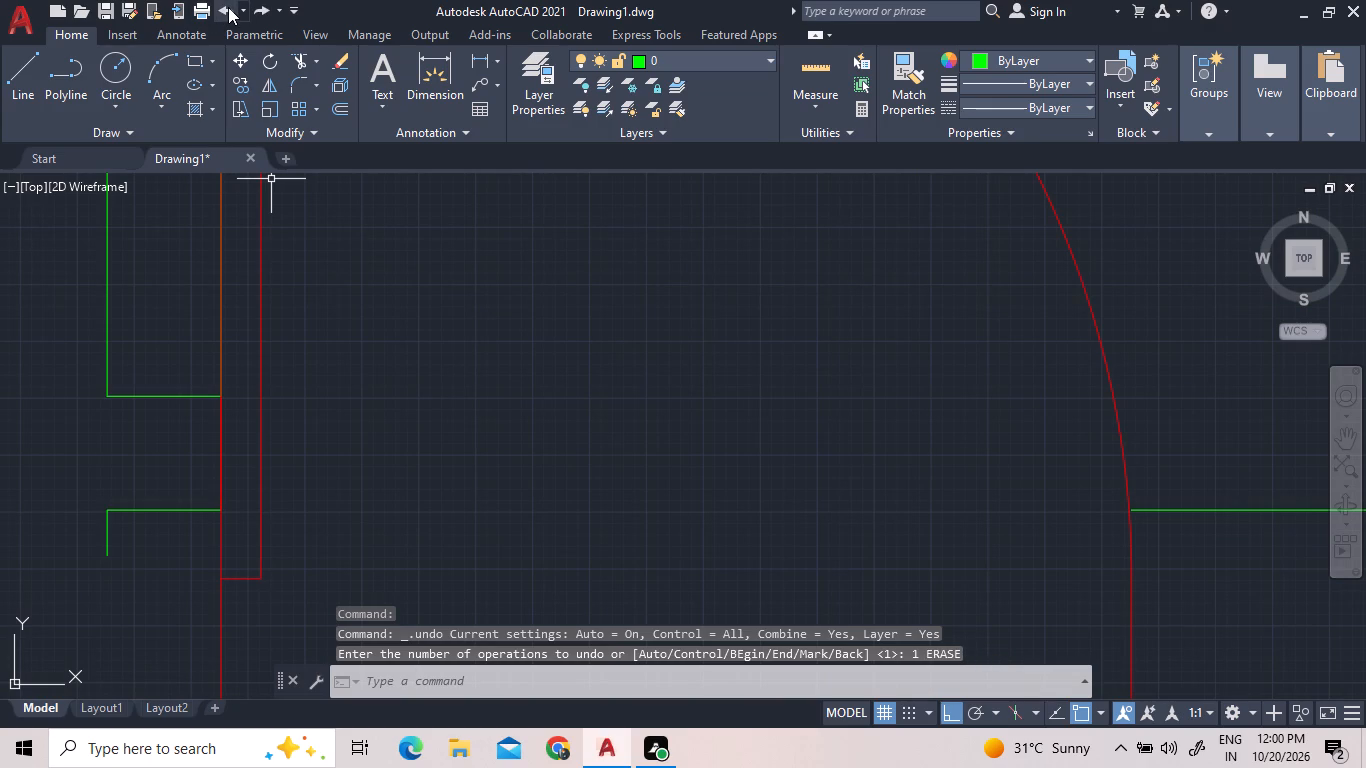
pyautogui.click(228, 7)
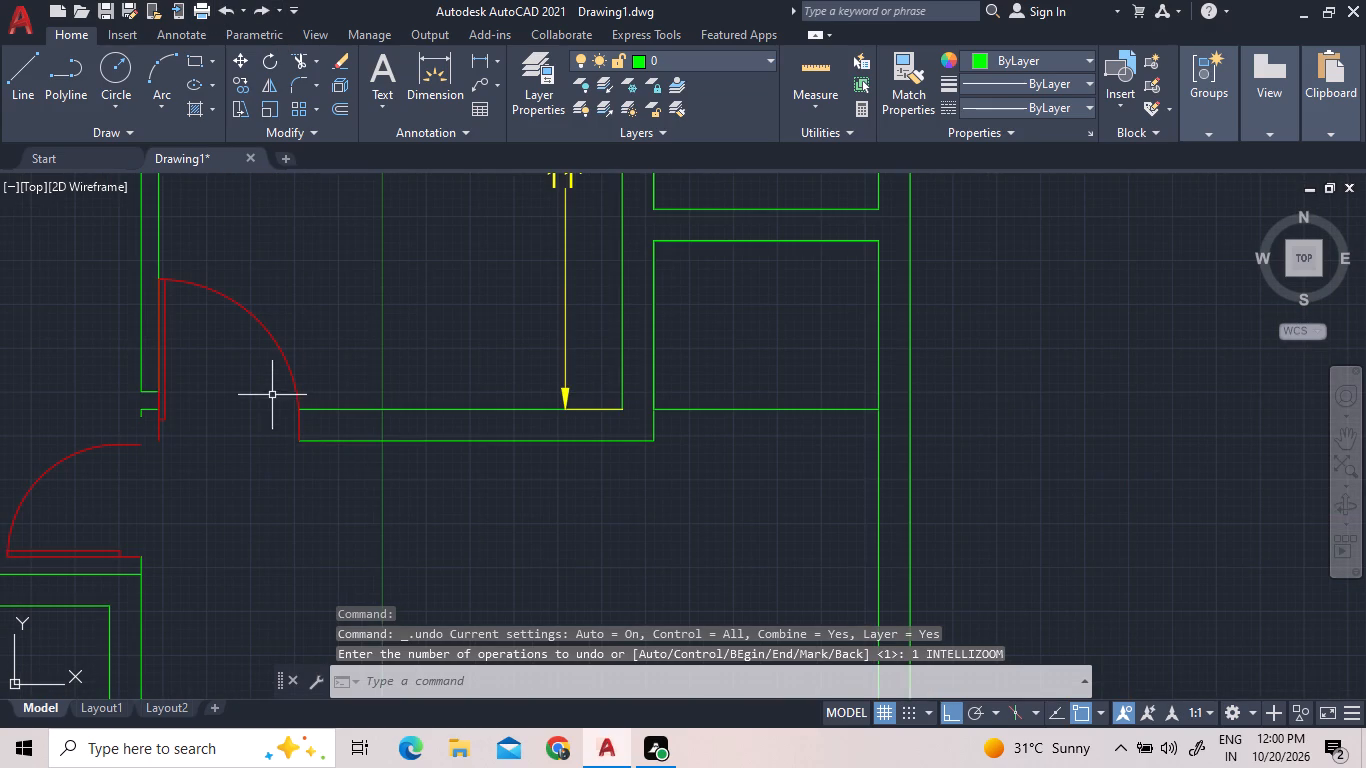
# Extend the small east room's north edge to the outer wall's outer line, and the south wall's outer line east to the wall's inner line.
pyautogui.scroll(2, 292, 450)
pyautogui.scroll(-2, 295, 444)
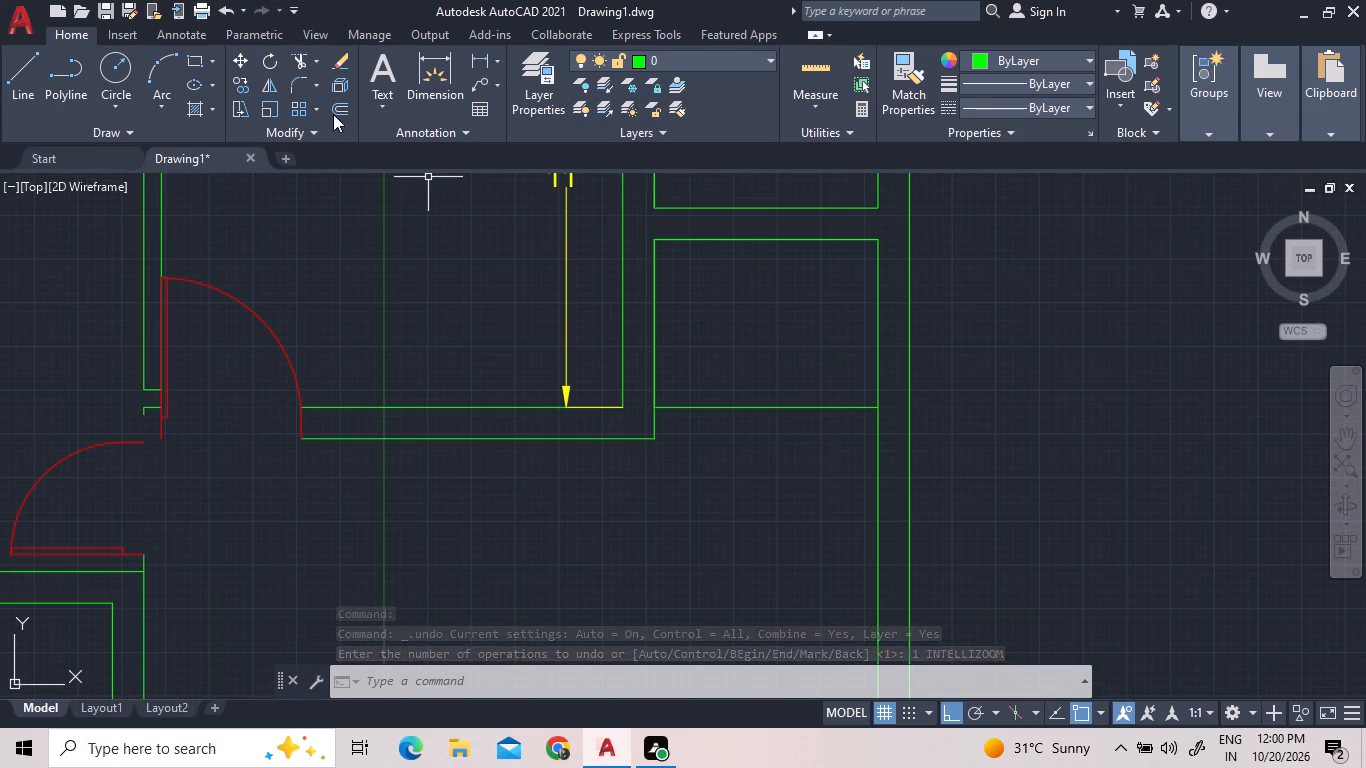
pyautogui.scroll(-1, 307, 243)
pyautogui.moveTo(570, 207); pyautogui.dragTo(515, 307, button='middle')
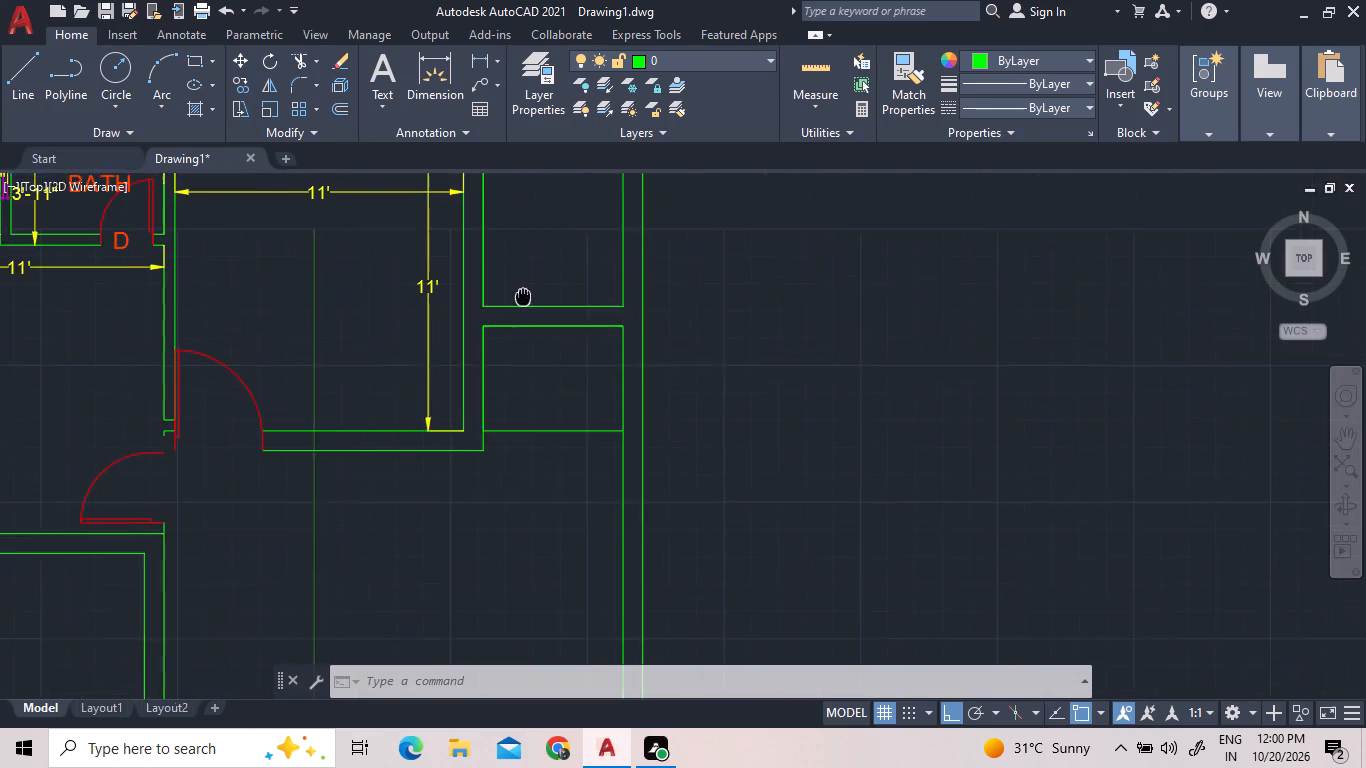
pyautogui.moveTo(515, 307); pyautogui.dragTo(486, 334, button='middle')
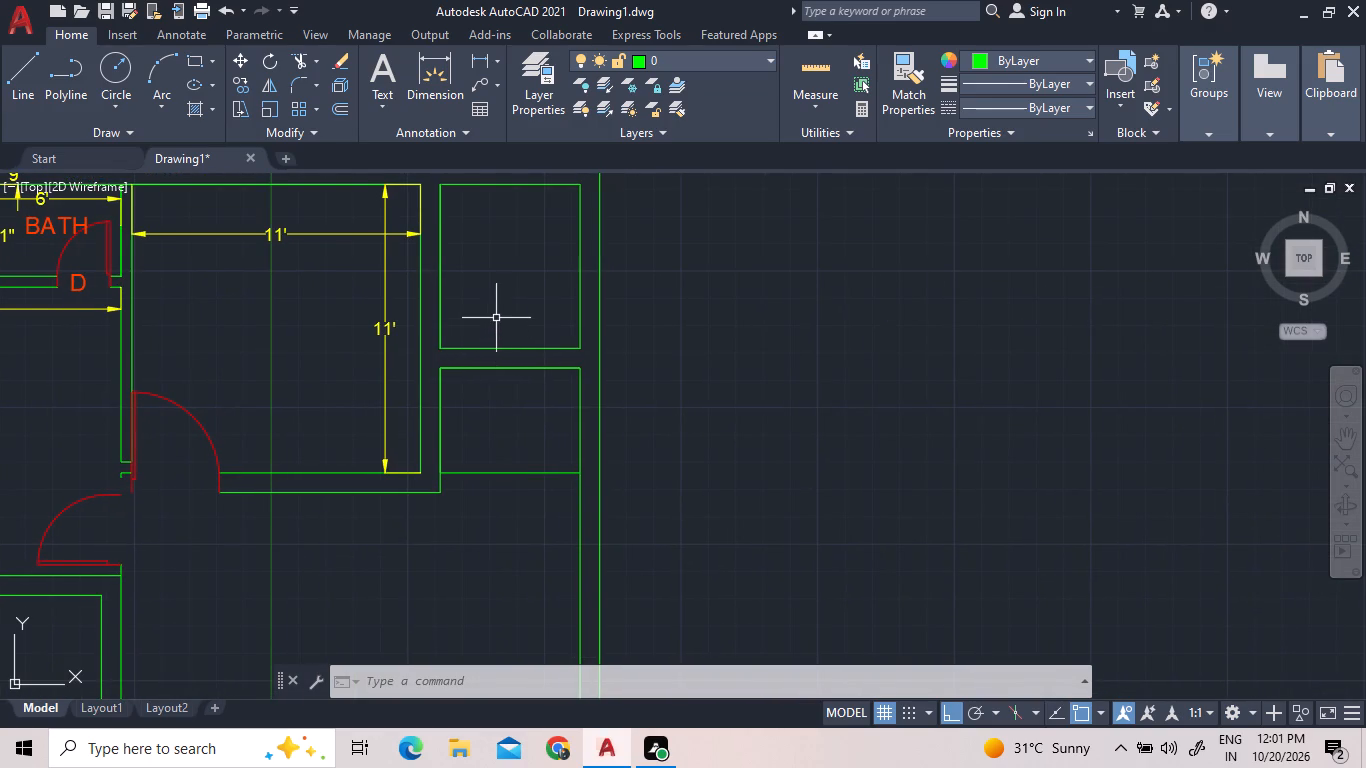
pyautogui.click(314, 59)
pyautogui.click(321, 131)
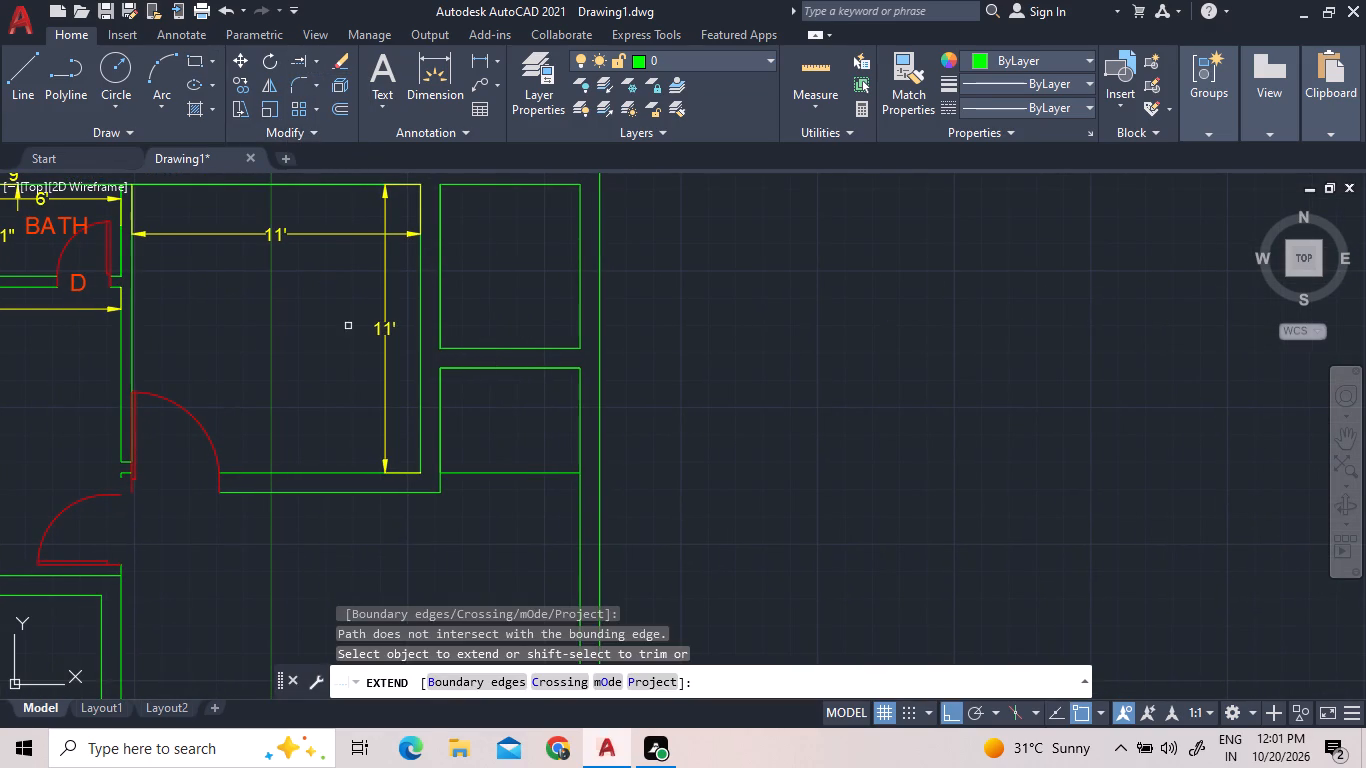
pyautogui.click(549, 368)
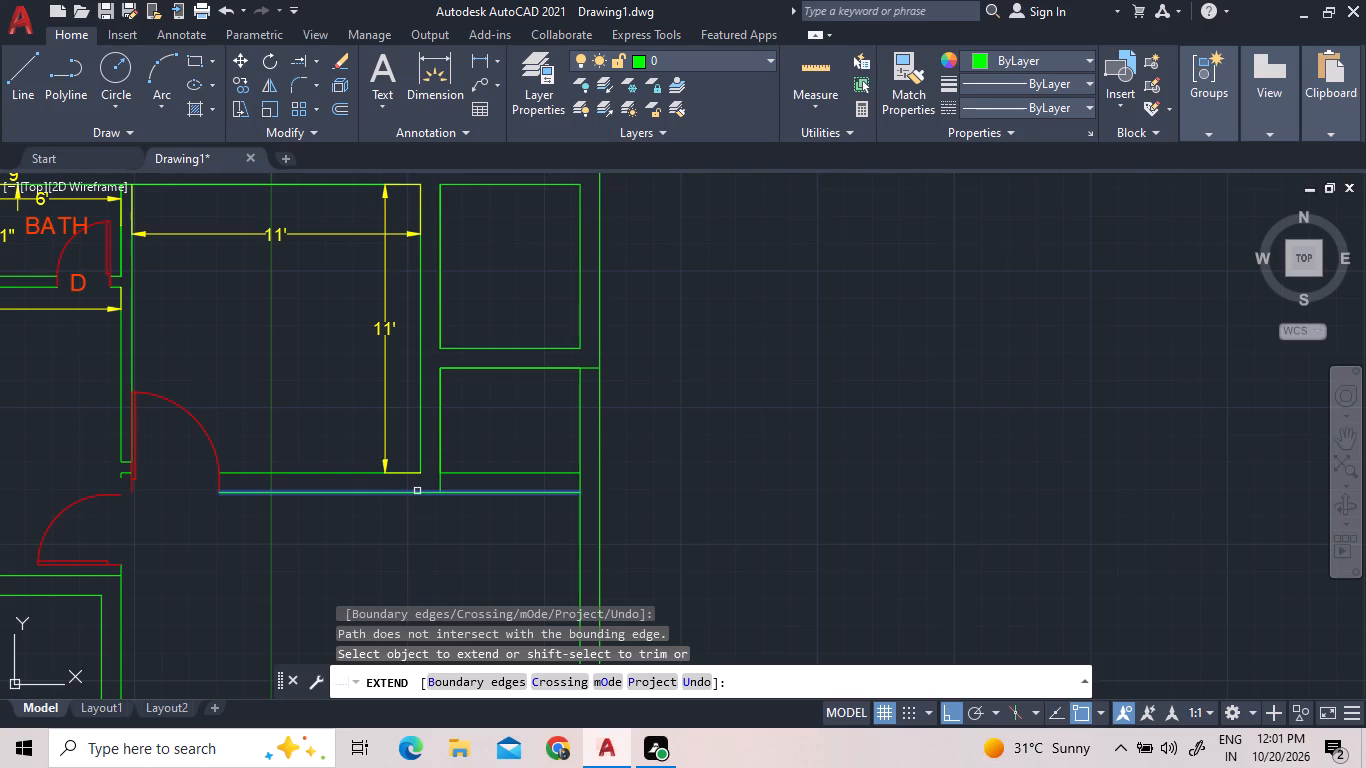
pyautogui.click(417, 491)
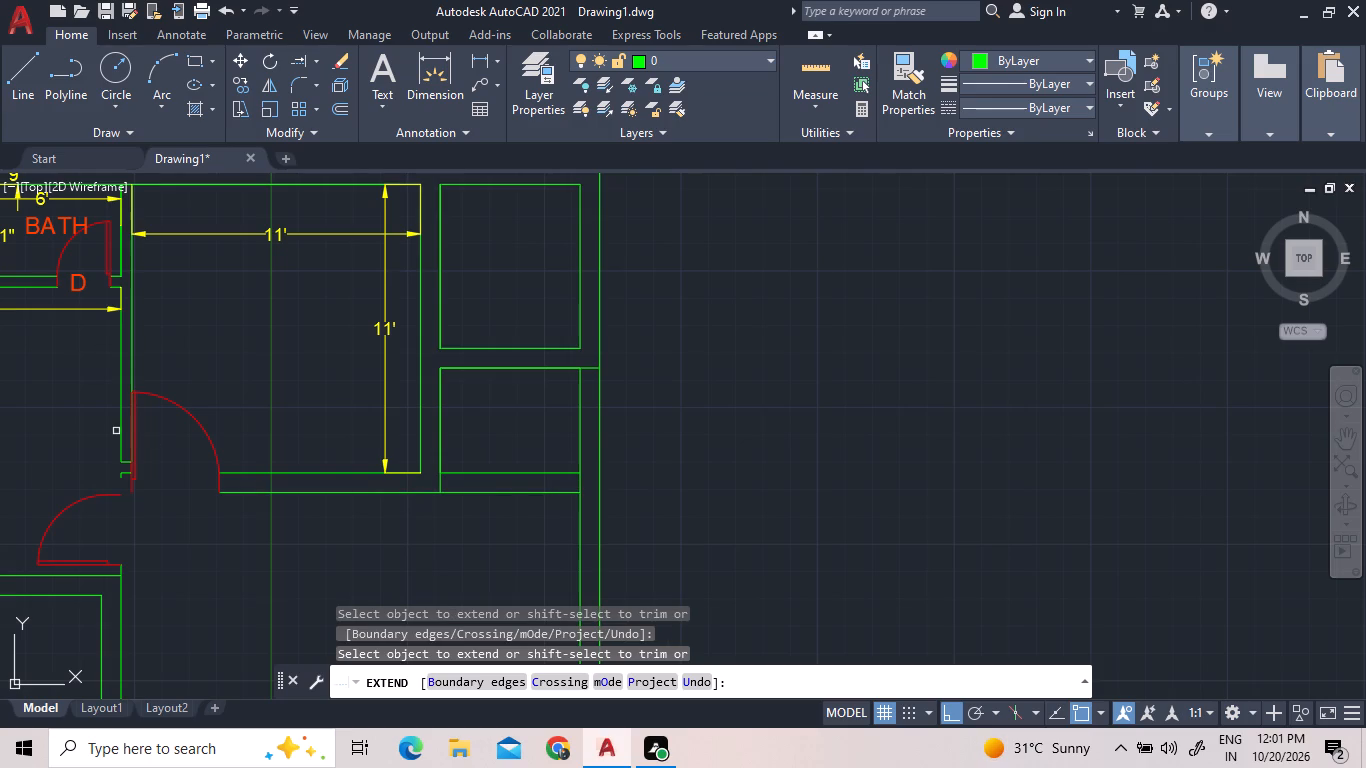
# Extend the middle 11' room's west wall outer line down to the adjacent door's jamb, and the south wall's outer line west to meet it.
pyautogui.click(118, 431)
pyautogui.click(118, 431)
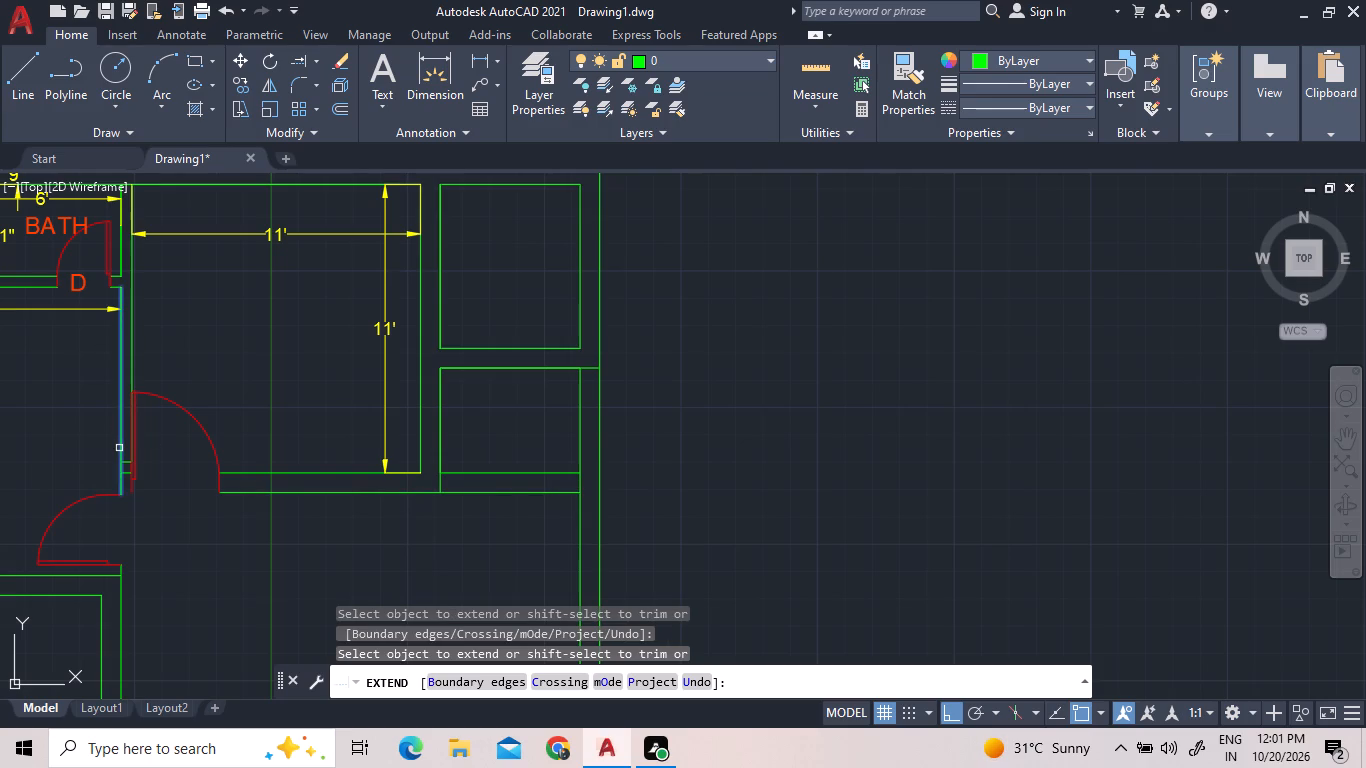
pyautogui.click(119, 448)
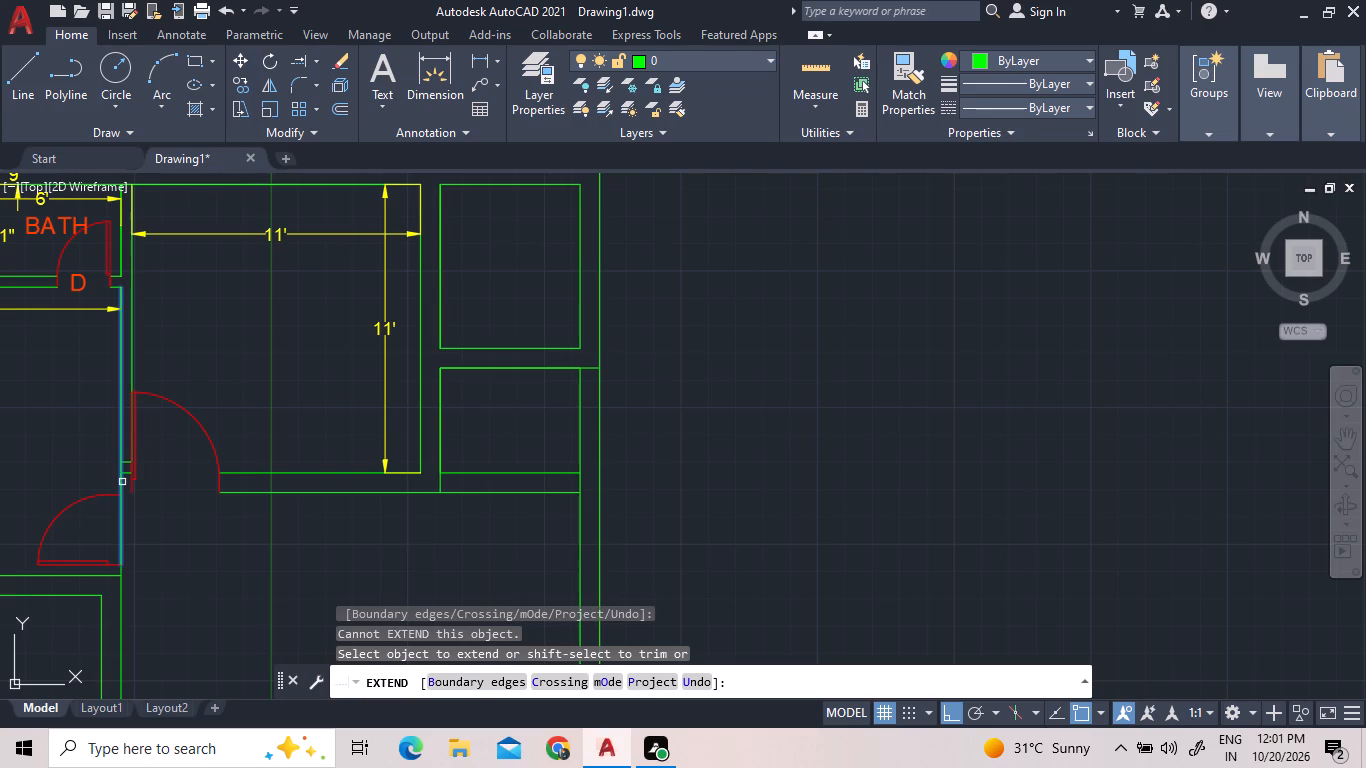
pyautogui.click(239, 492)
pyautogui.click(239, 492)
pyautogui.click(239, 492)
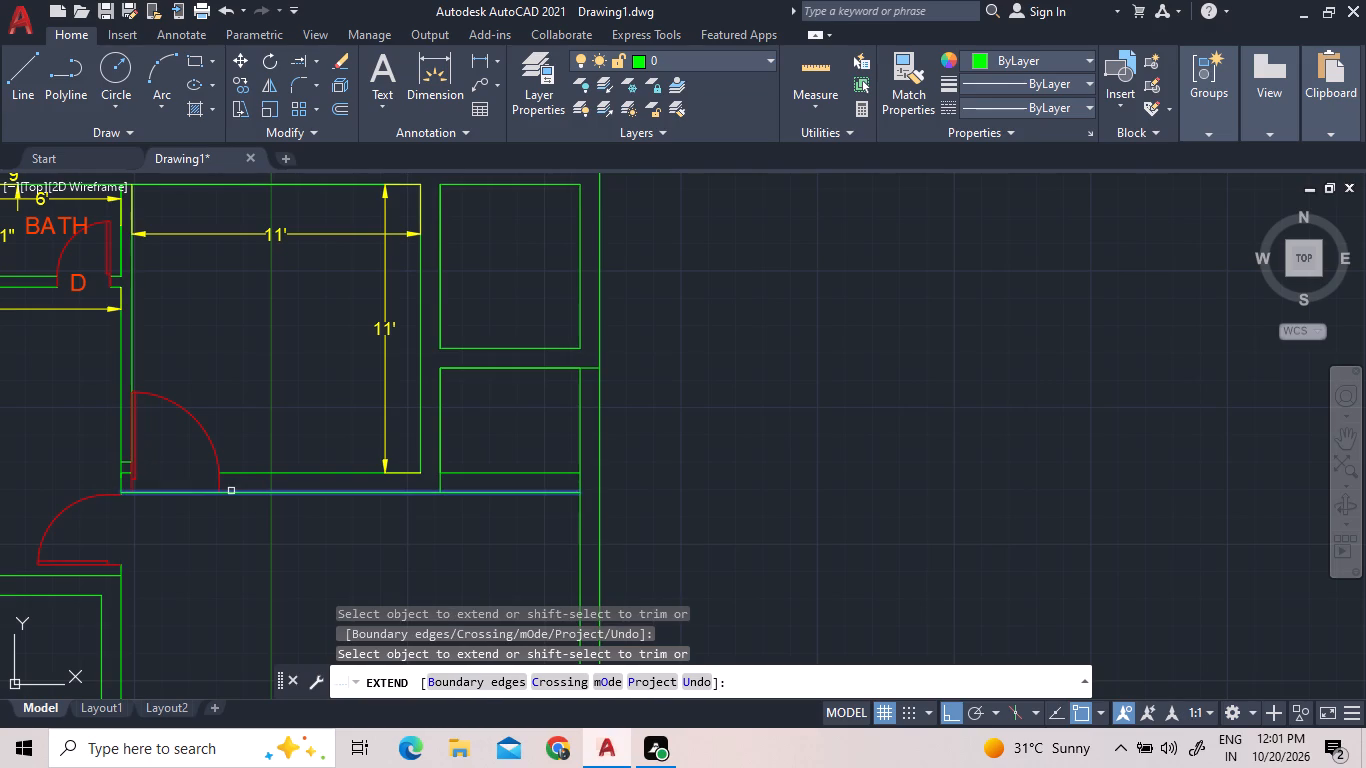
pyautogui.rightClick(247, 403)
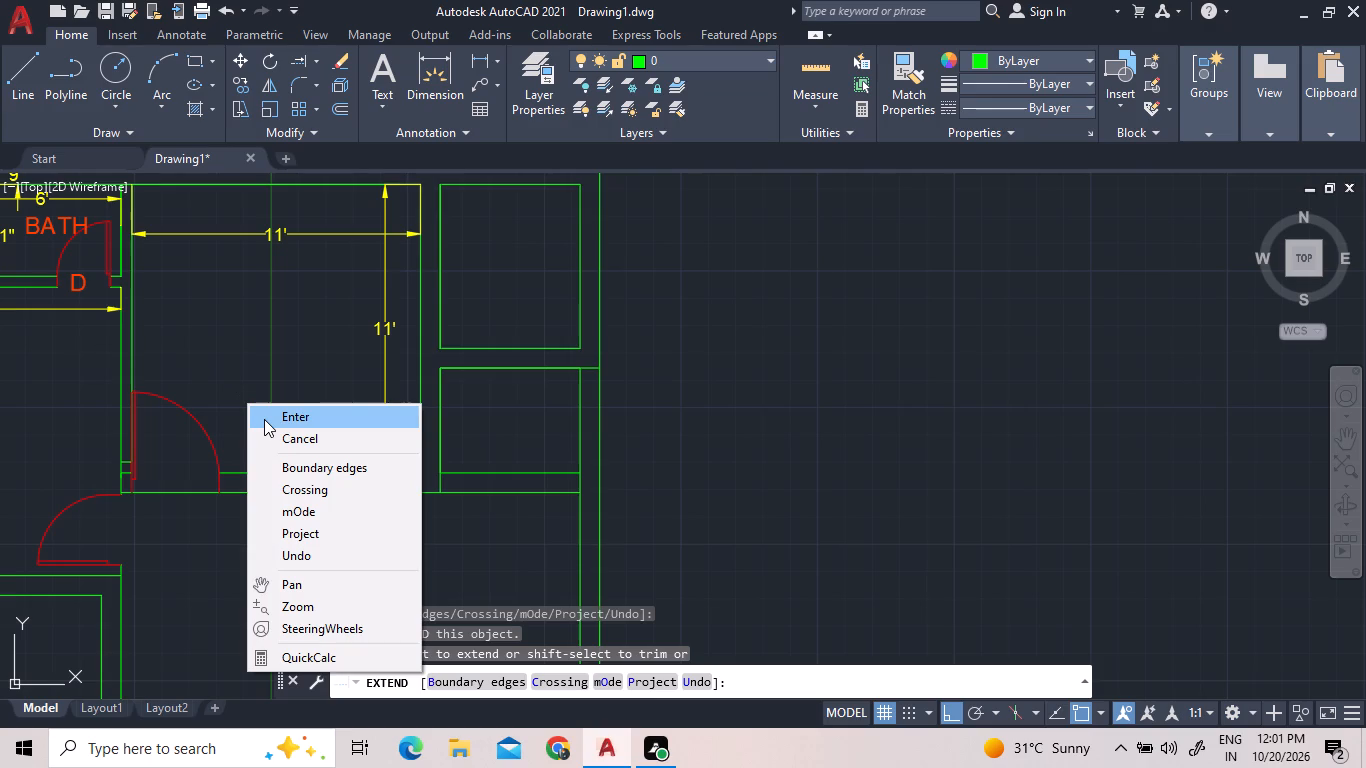
pyautogui.click(264, 419)
# Delete the small east room's south edge above the extended south wall line.
pyautogui.click(493, 473)
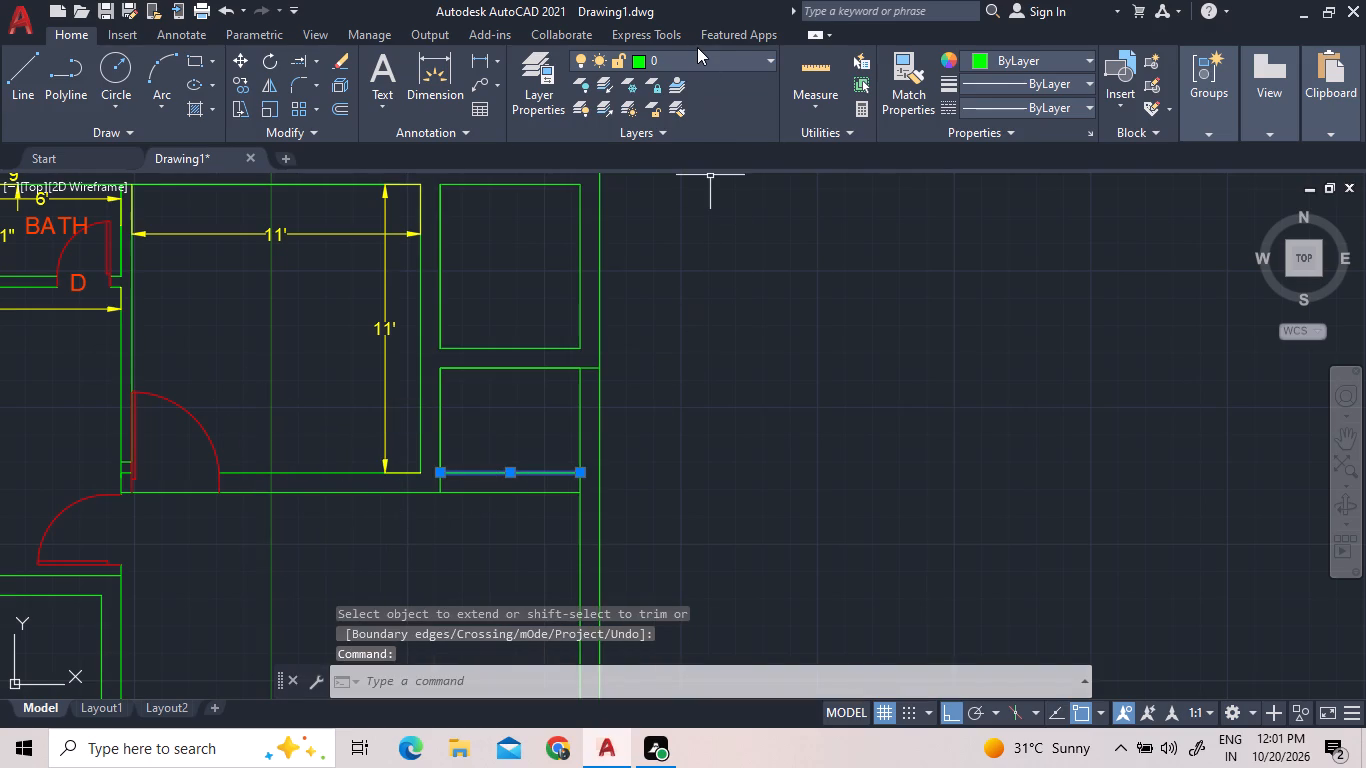
pyautogui.press('Delete')
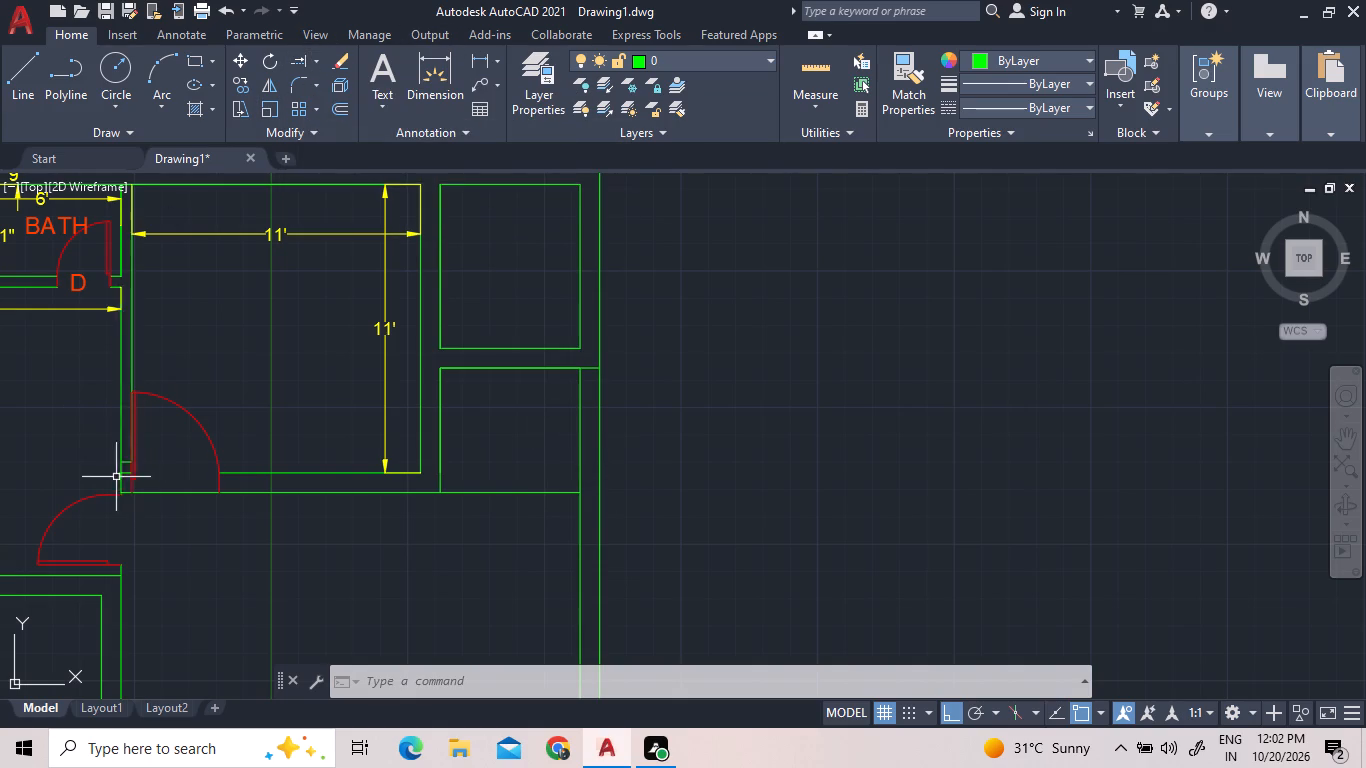
# Delete the two short horizontal stubs inside the west wall beside the middle 11' room's door.
pyautogui.scroll(4, 116, 477)
pyautogui.click(202, 475)
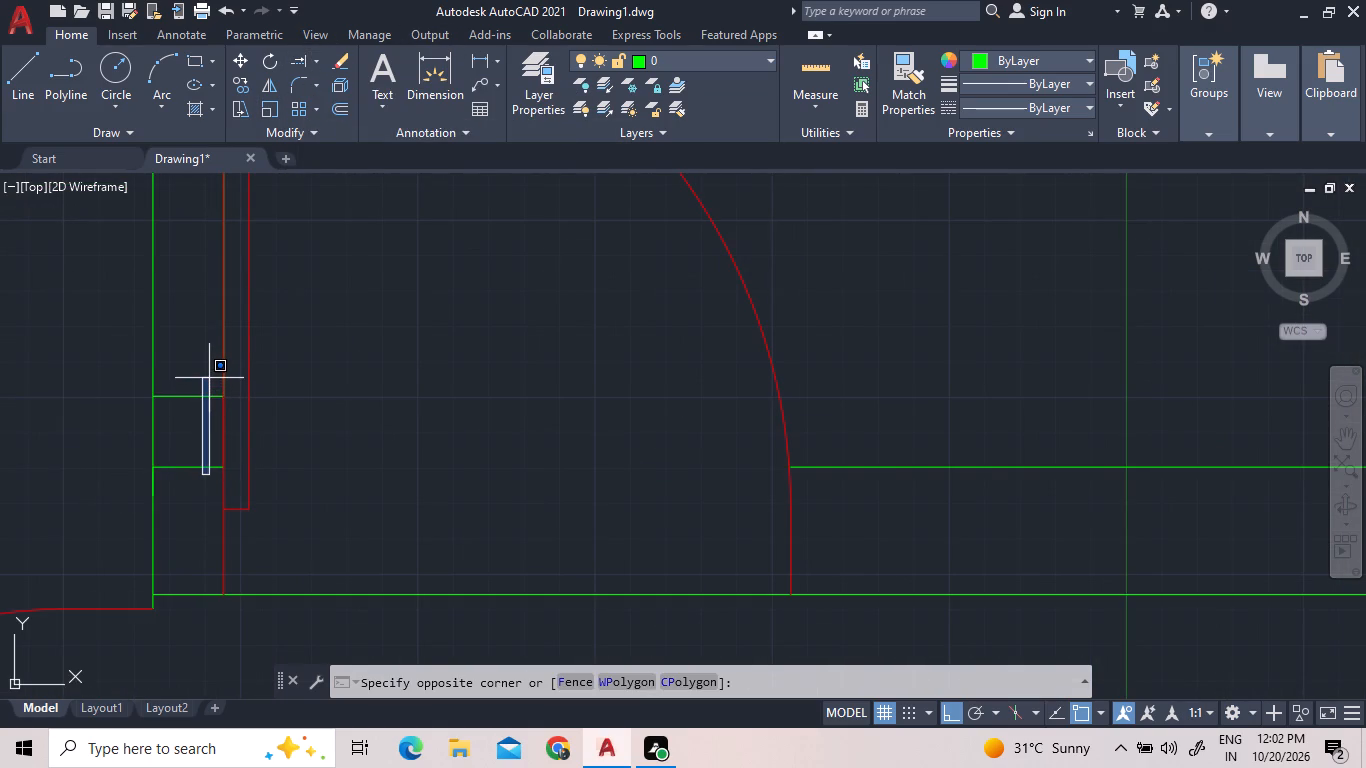
pyautogui.click(184, 383)
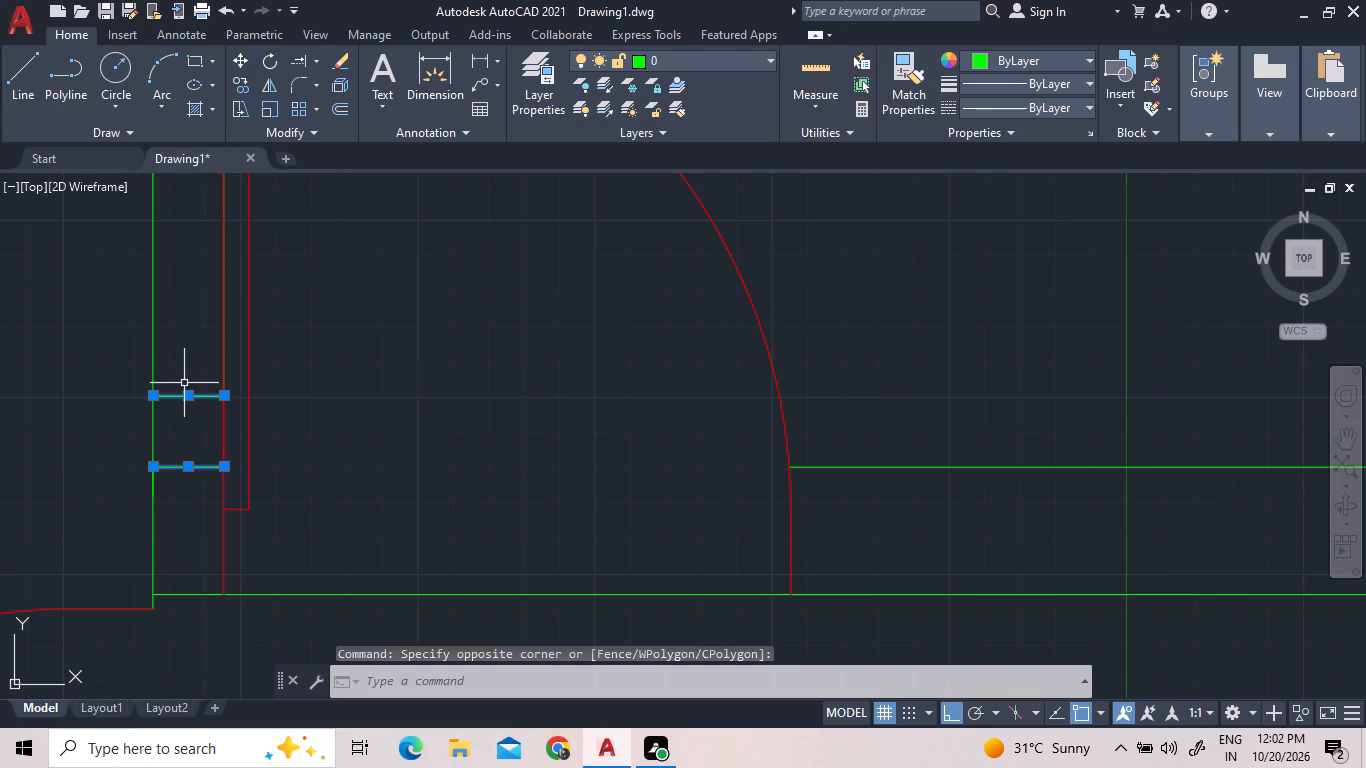
pyautogui.press('Delete')
# Measure the small east room's width and depth with Quick Measure.
pyautogui.scroll(-2, 188, 380)
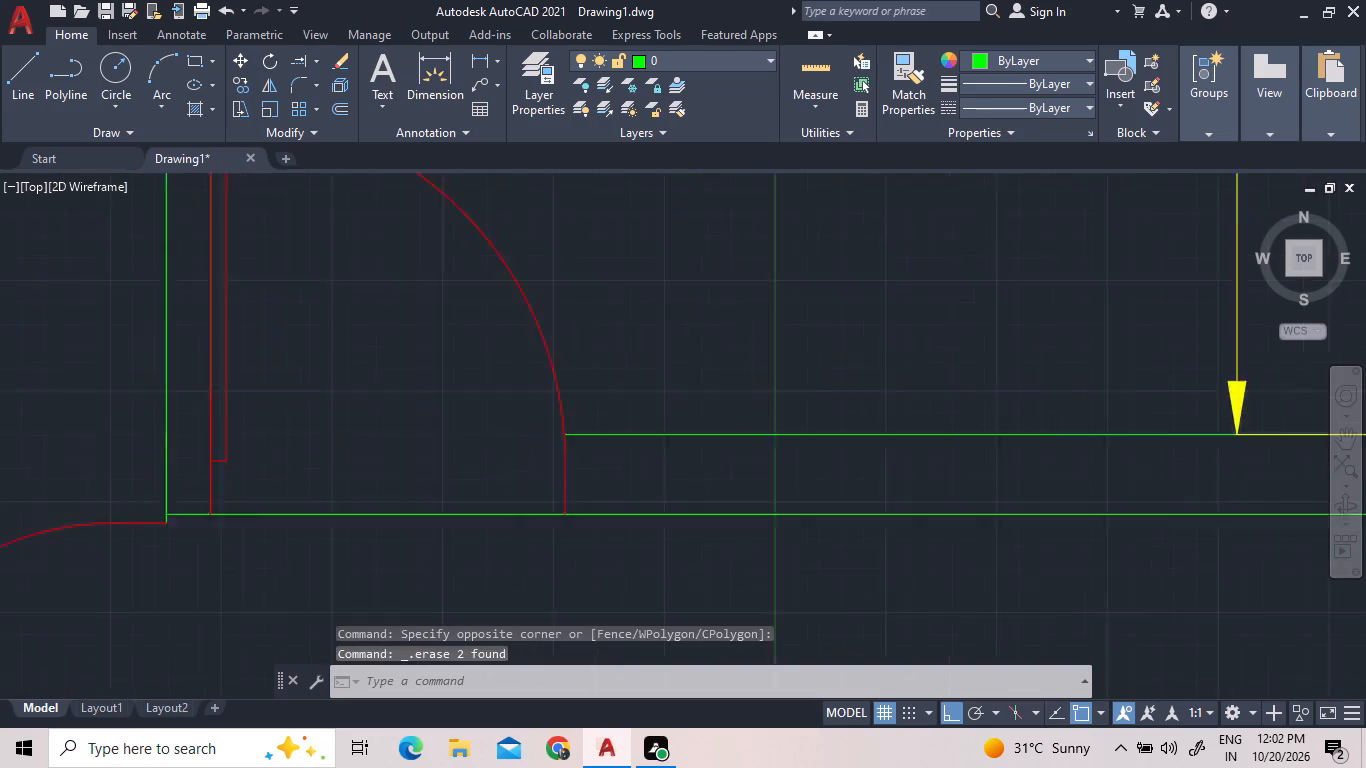
pyautogui.scroll(-1, 193, 382)
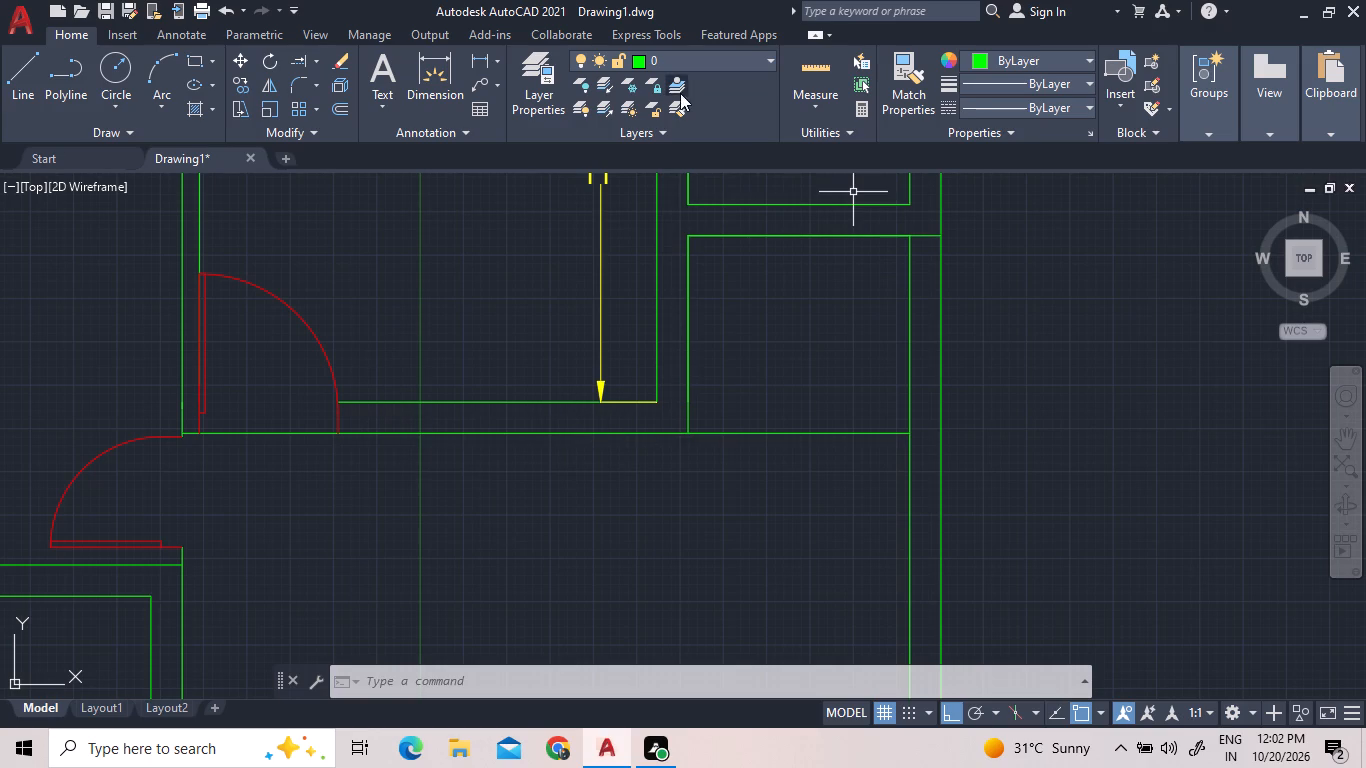
pyautogui.click(797, 58)
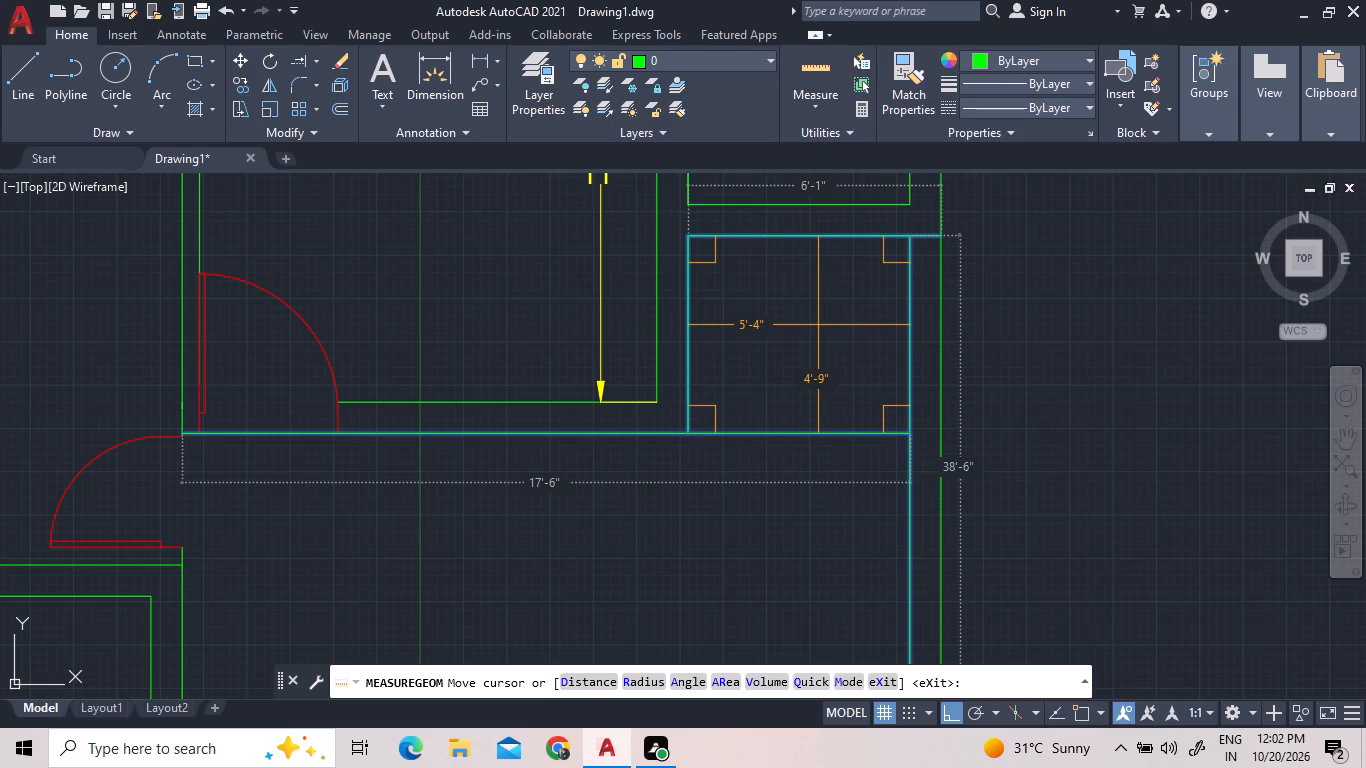
pyautogui.rightClick(817, 325)
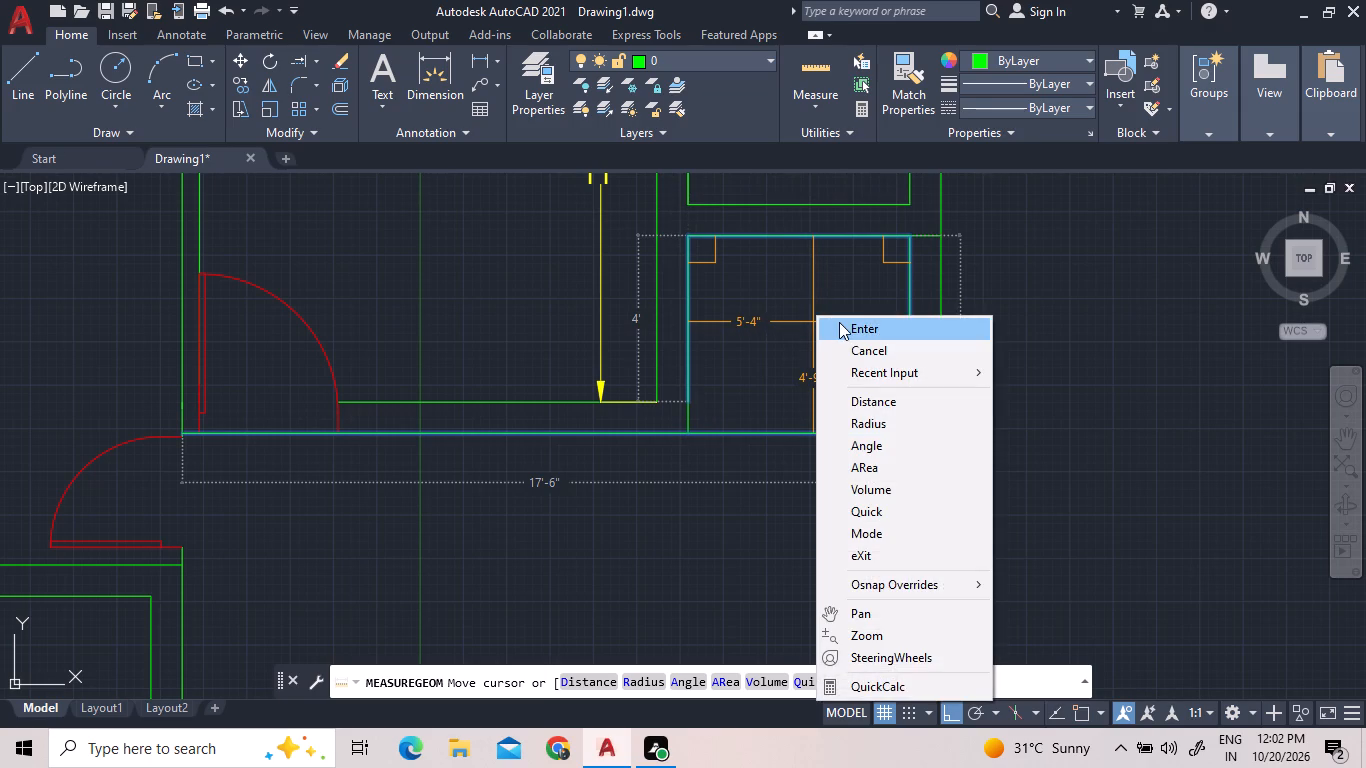
pyautogui.click(839, 322)
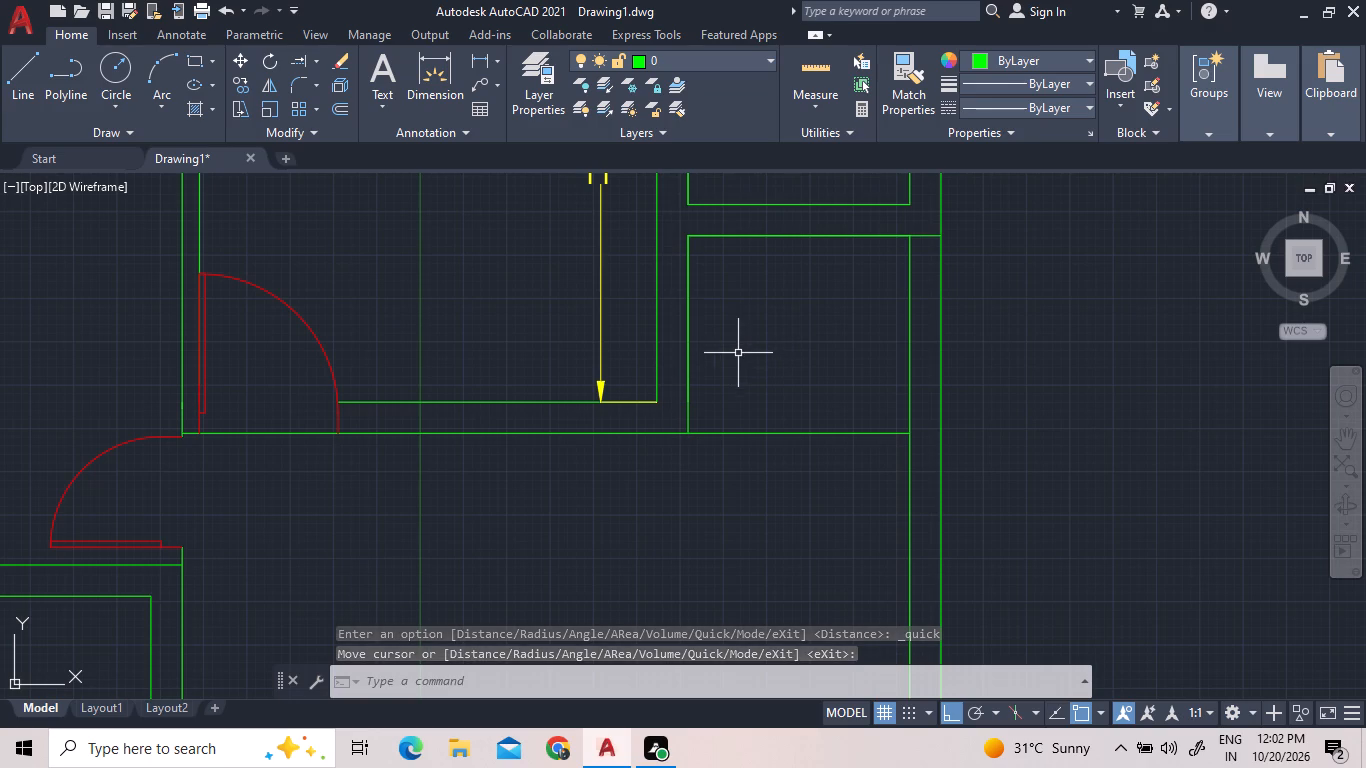
# Extend the south wall's inner line east across the small room to the outer wall's outer line.
pyautogui.click(297, 51)
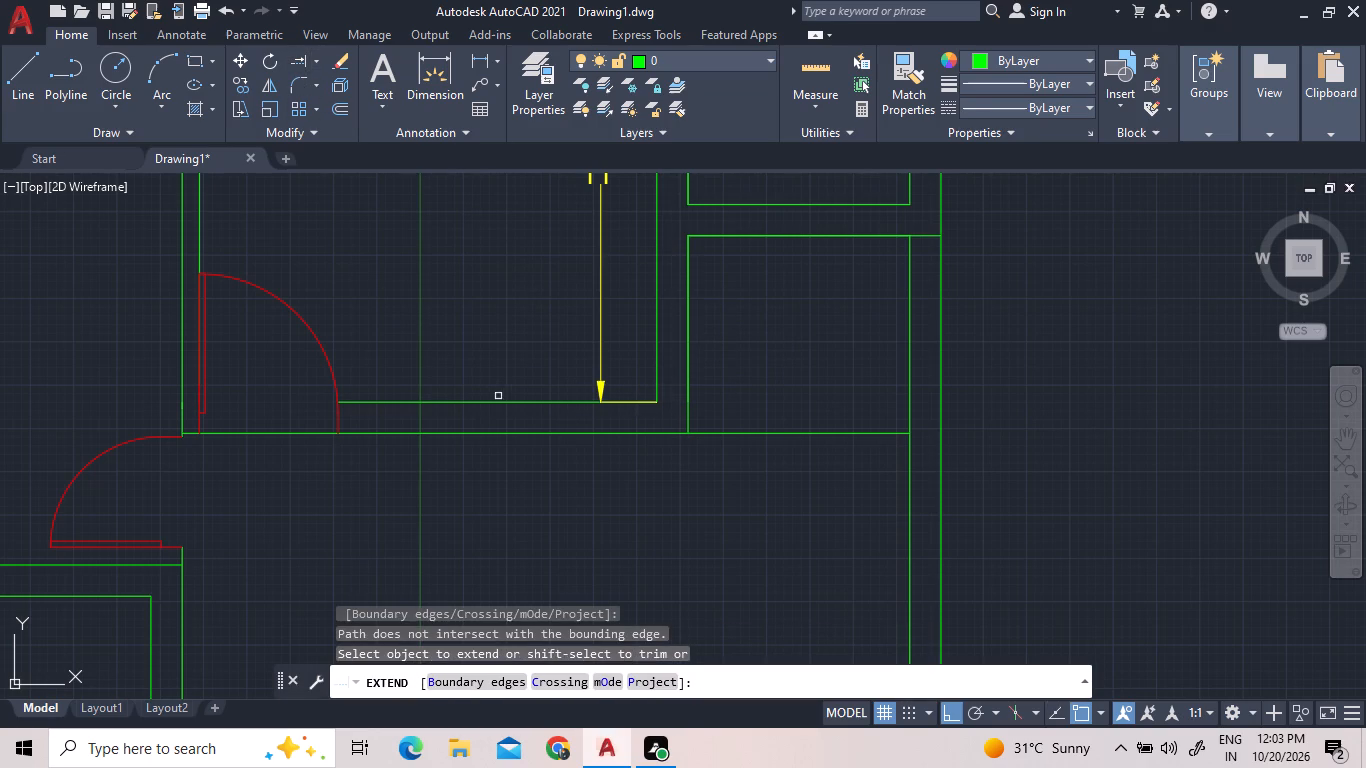
pyautogui.tripleClick(513, 401)
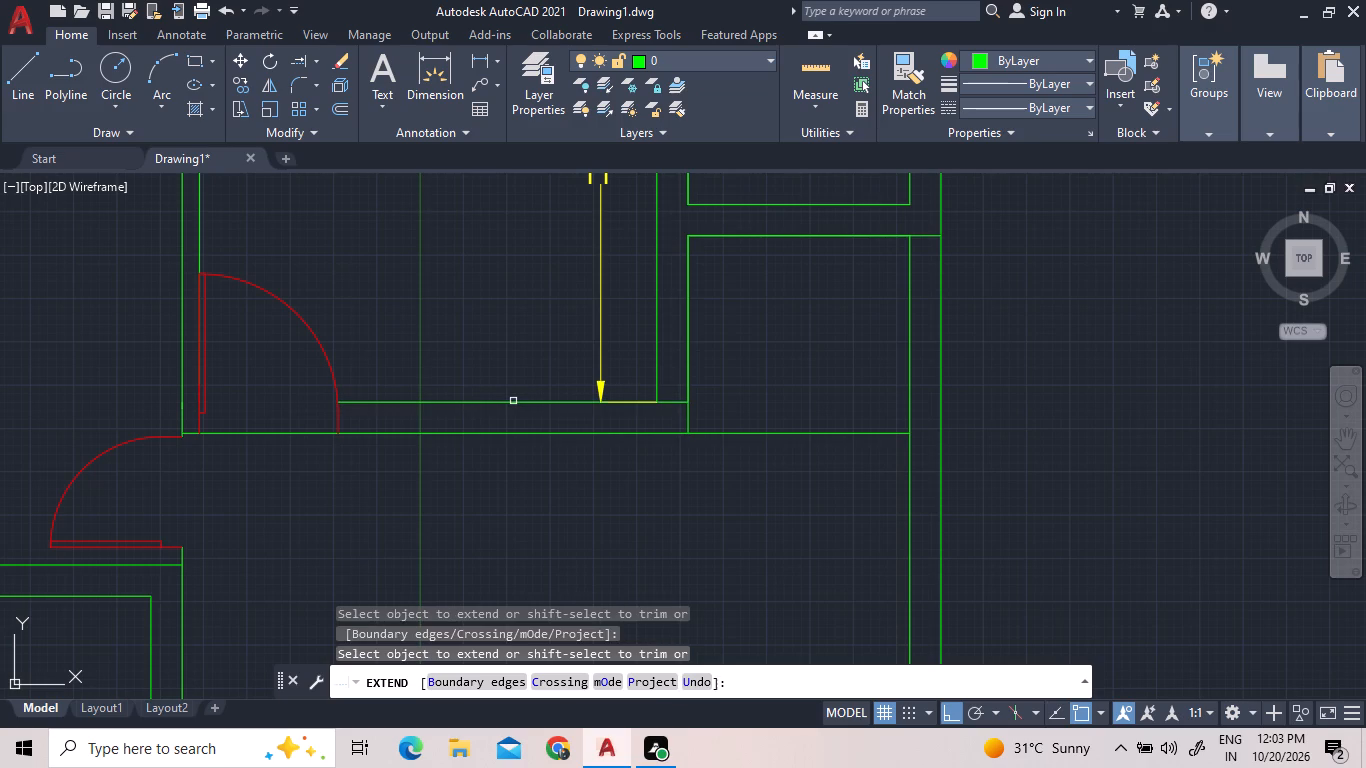
pyautogui.click(513, 401)
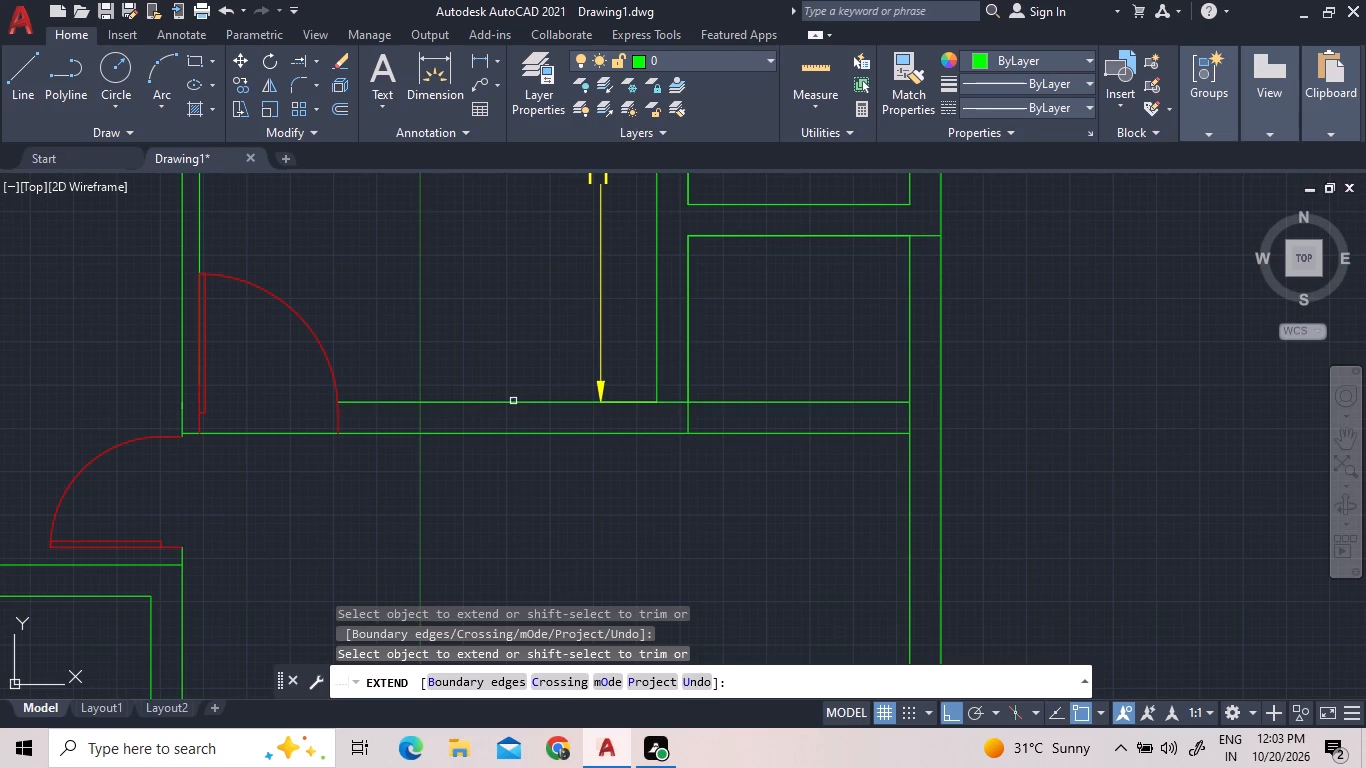
pyautogui.click(513, 401)
pyautogui.click(794, 404)
pyautogui.rightClick(799, 350)
pyautogui.click(814, 358)
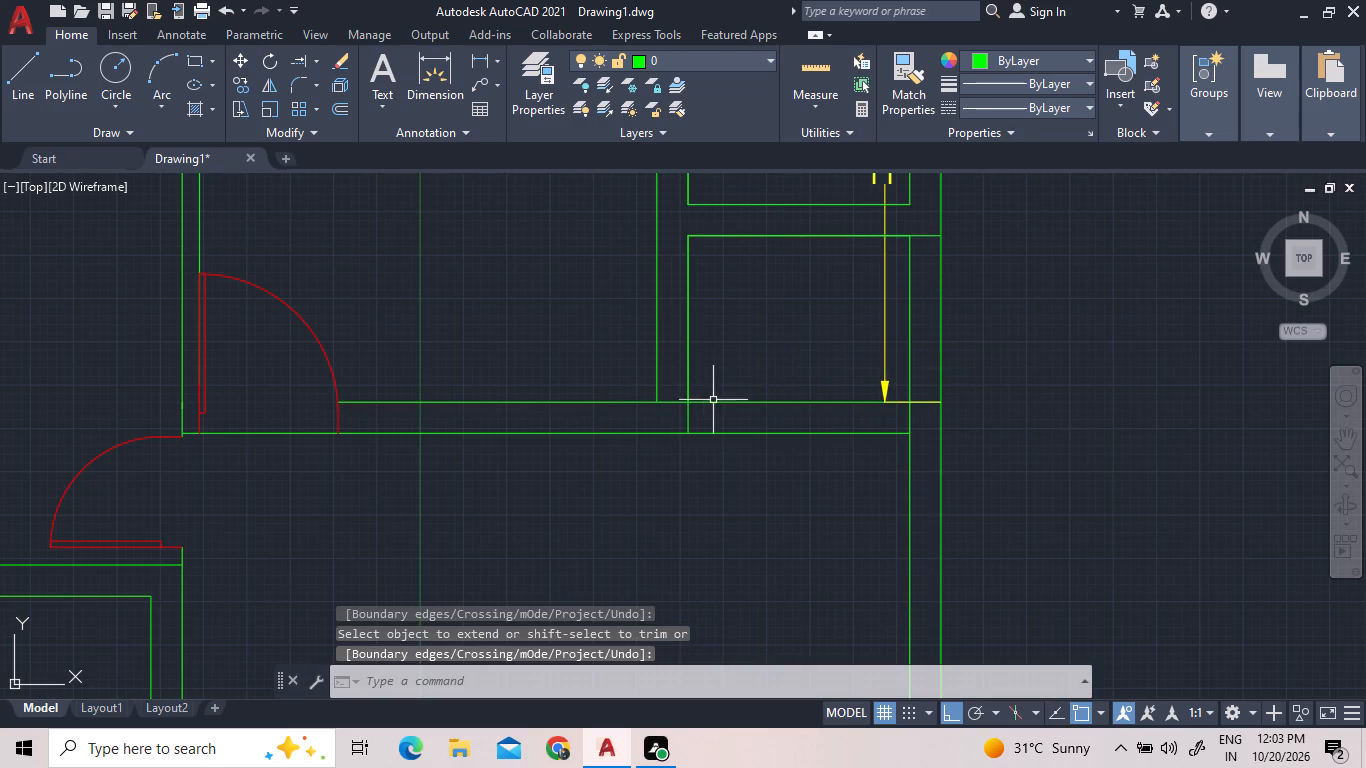
# Delete the vertical 11' dimension running through the two east rooms.
pyautogui.scroll(-2, 828, 411)
pyautogui.scroll(2, 836, 287)
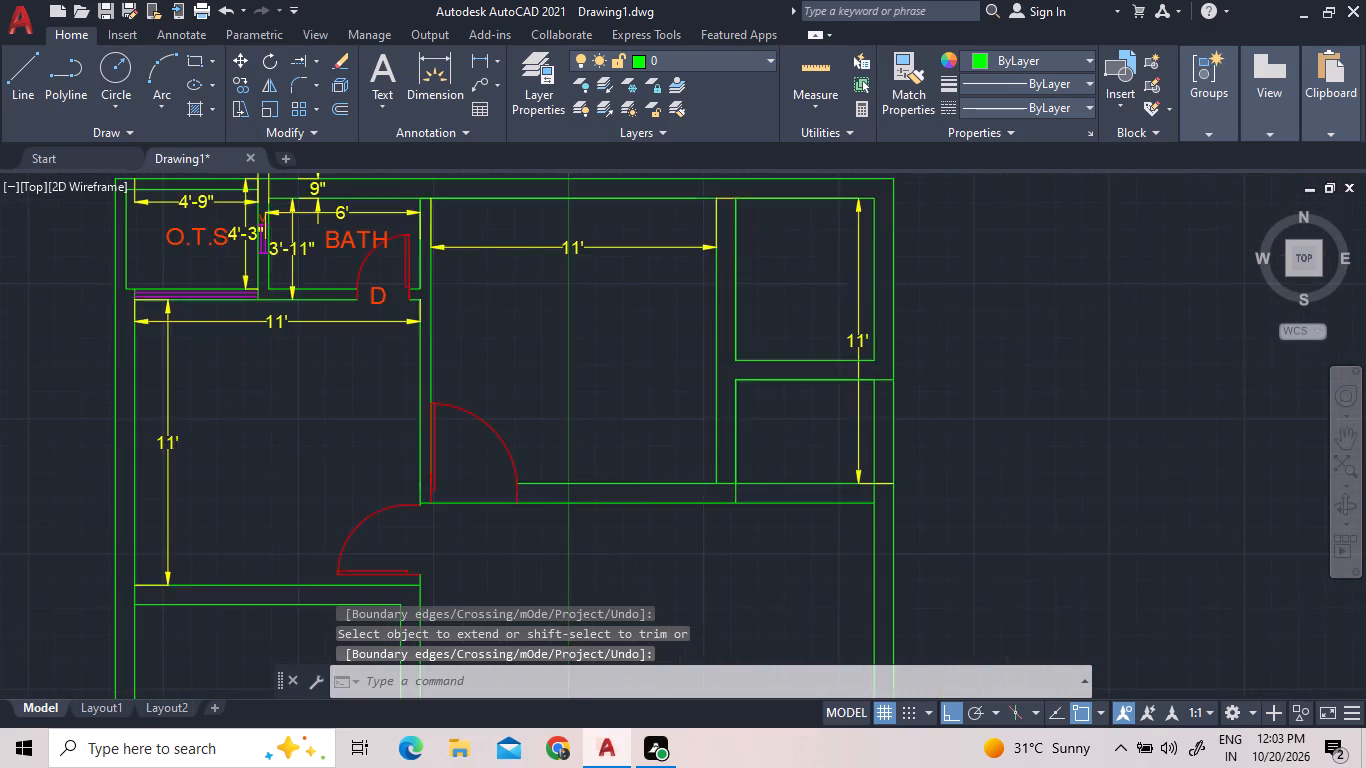
pyautogui.click(872, 318)
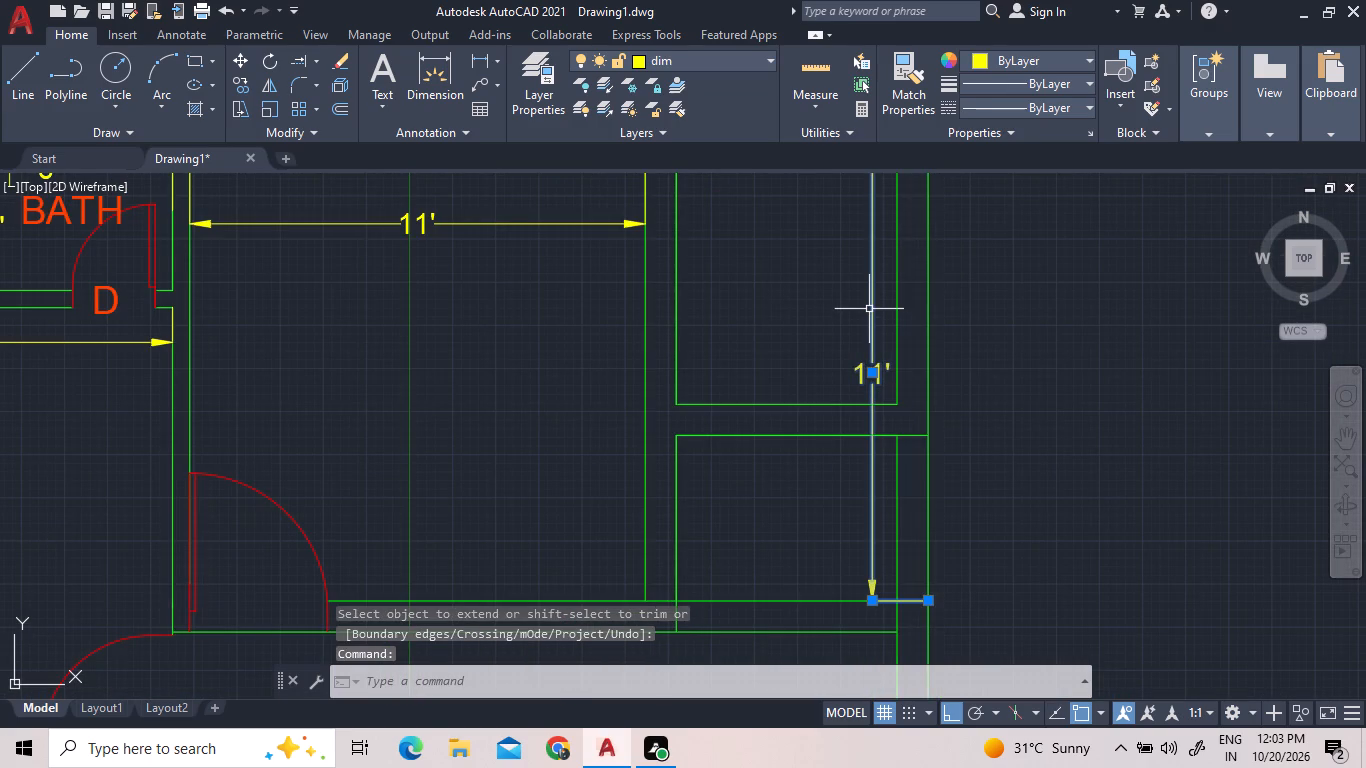
pyautogui.press('Delete')
# Trim the small east room's west and east wall lines where they cross the south wall's thickness.
pyautogui.scroll(-1, 860, 363)
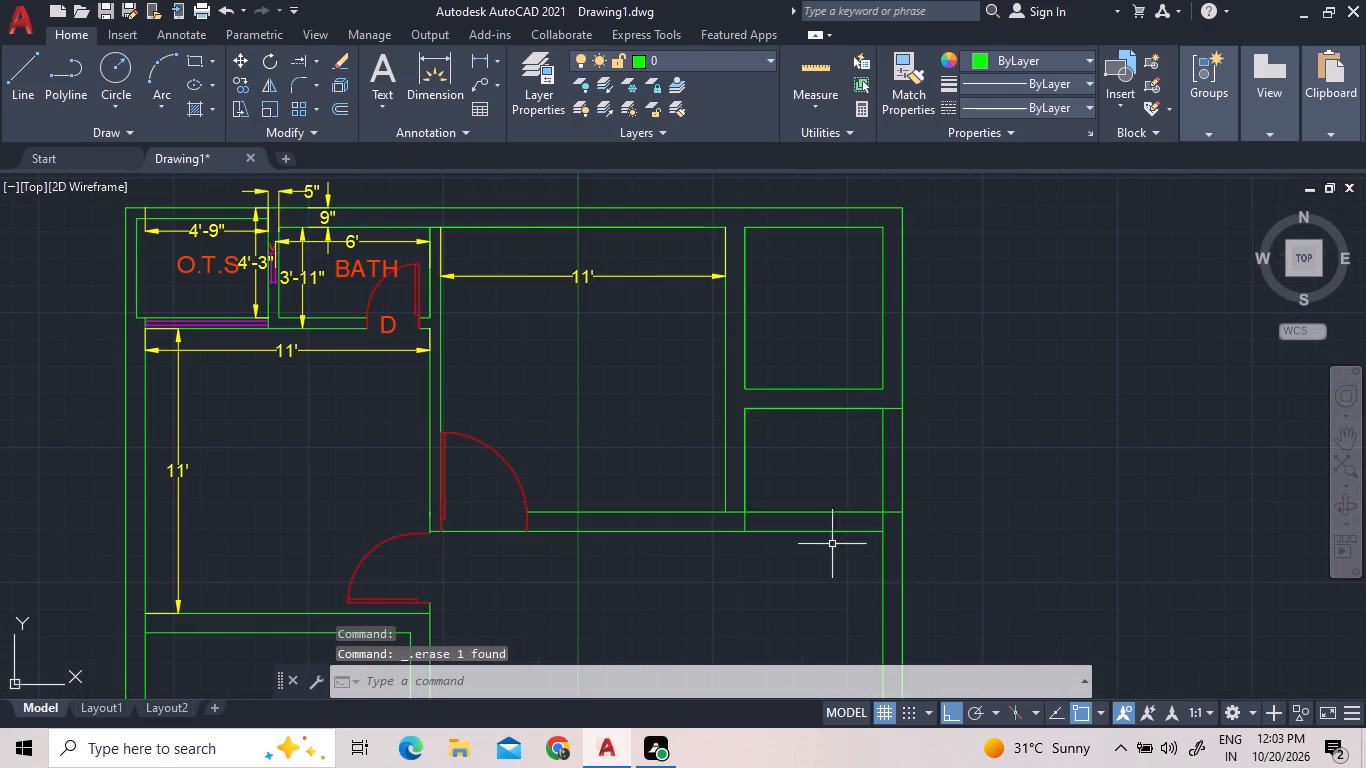
pyautogui.click(314, 63)
pyautogui.click(312, 91)
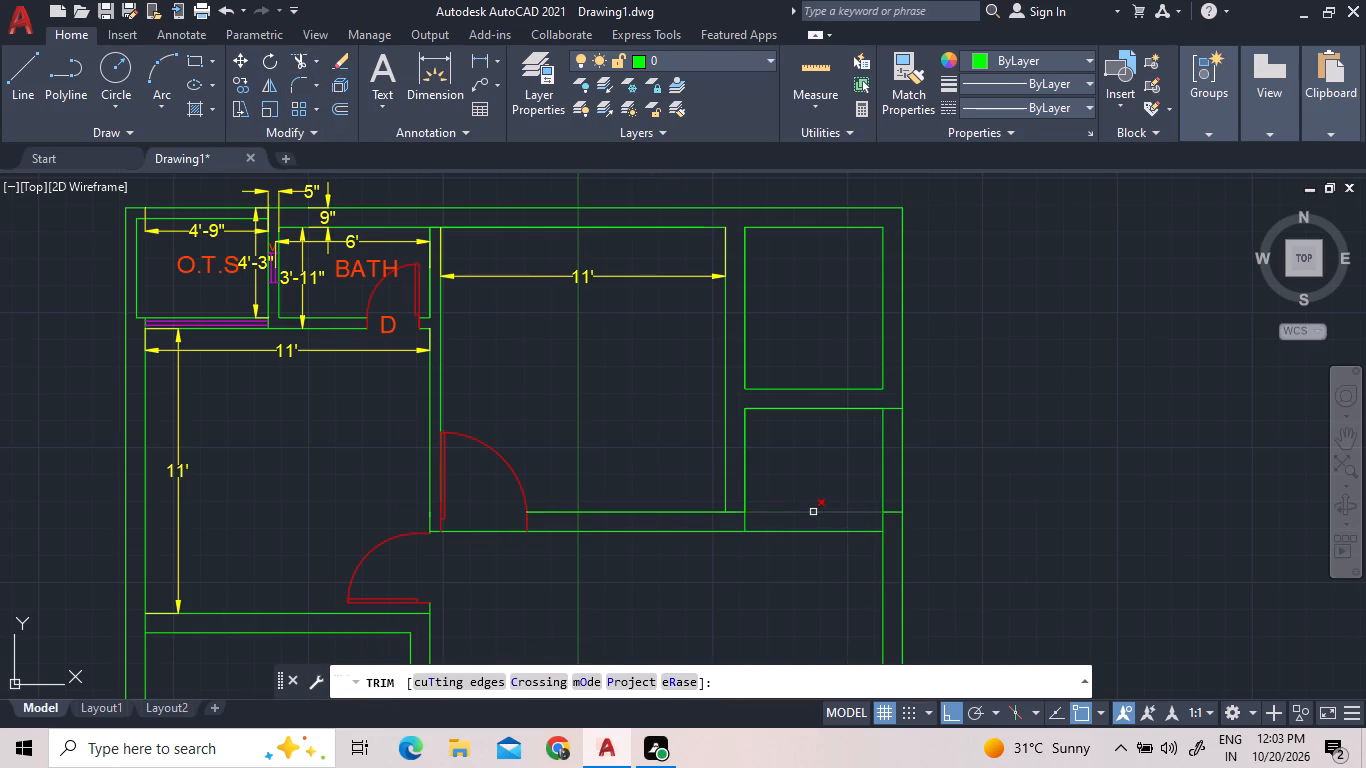
pyautogui.click(747, 518)
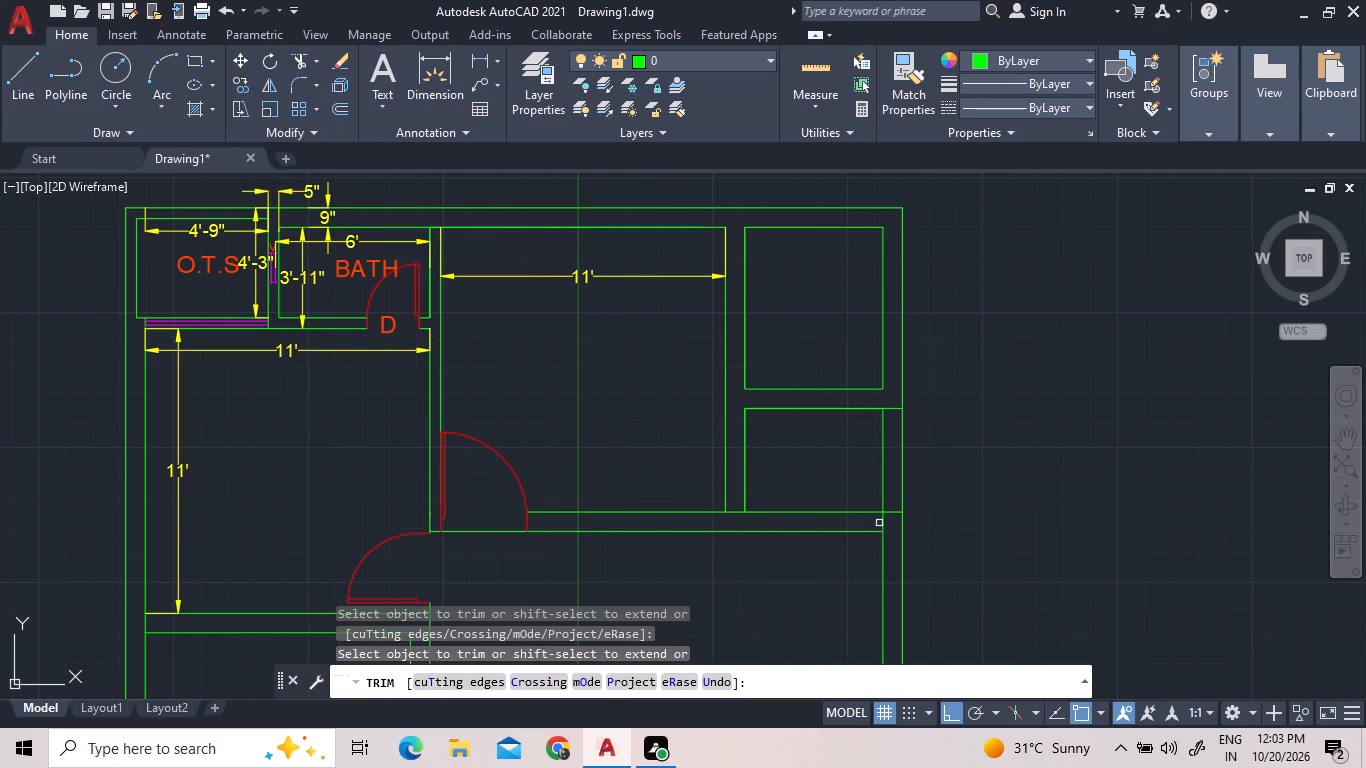
pyautogui.click(881, 519)
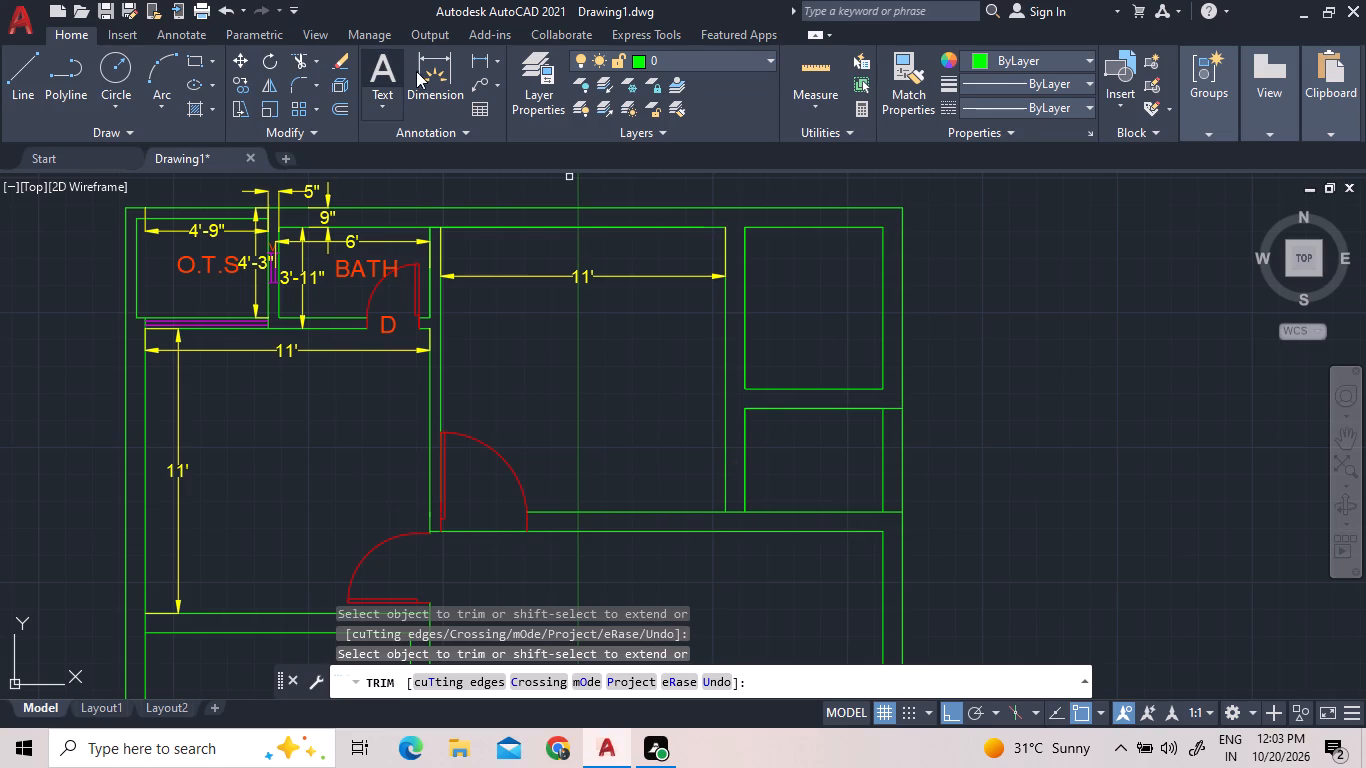
# Extend the small east room's north edge west to the middle 11' room's east wall line.
pyautogui.click(317, 60)
pyautogui.click(331, 137)
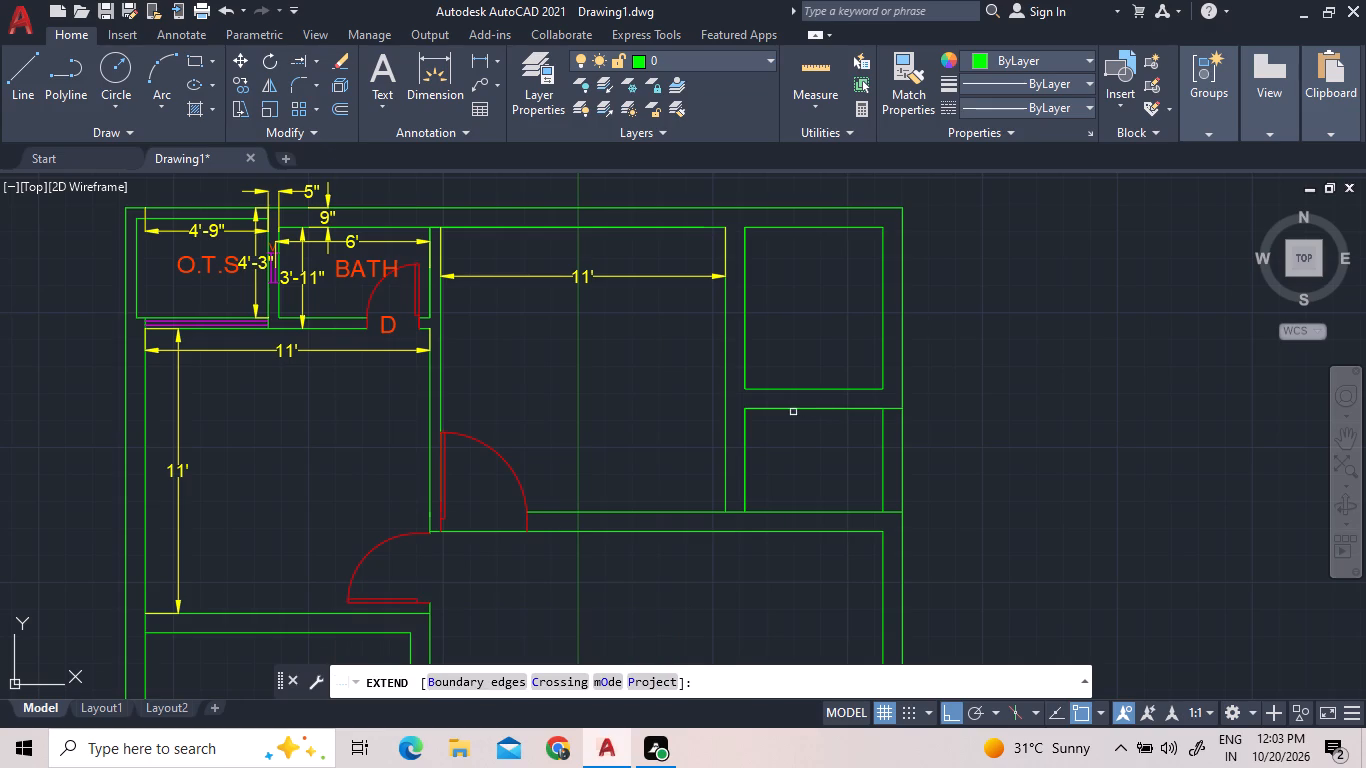
pyautogui.click(772, 410)
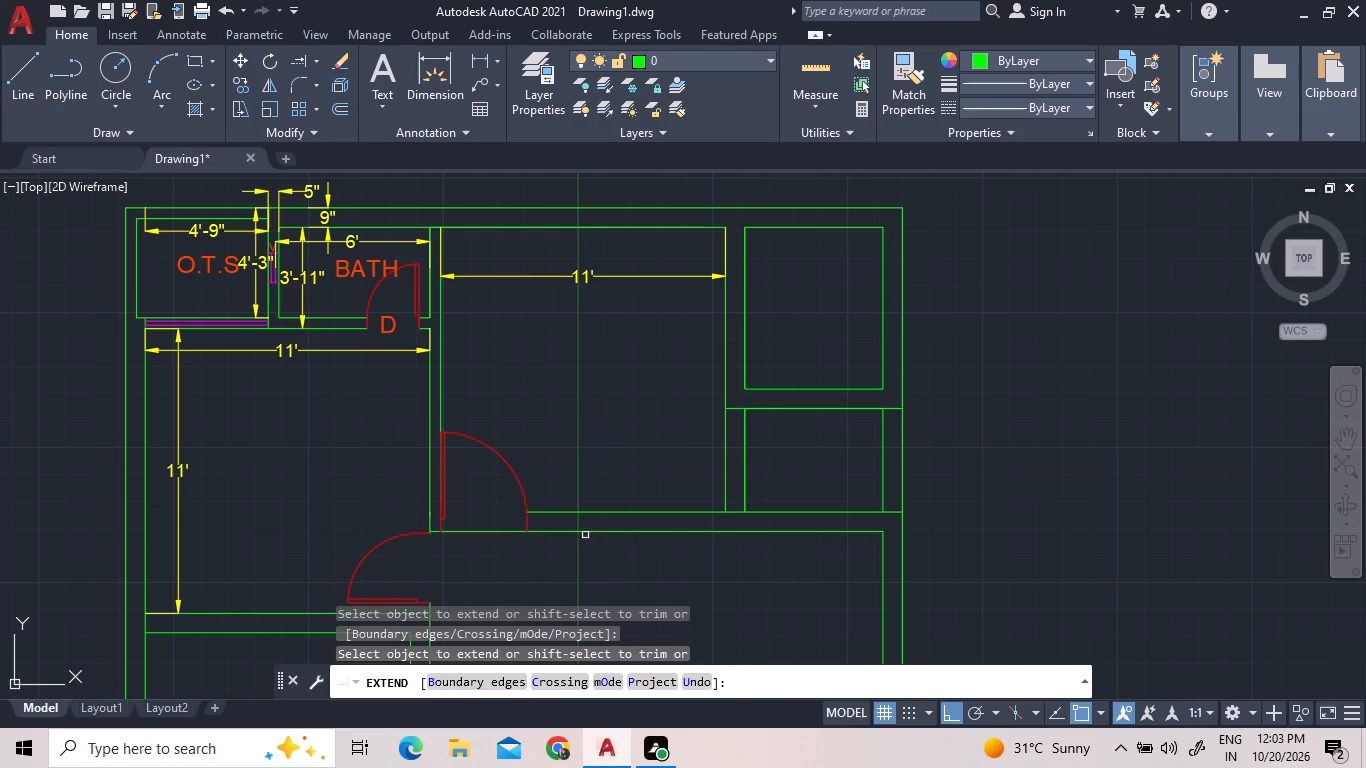
pyautogui.rightClick(337, 436)
pyautogui.click(355, 444)
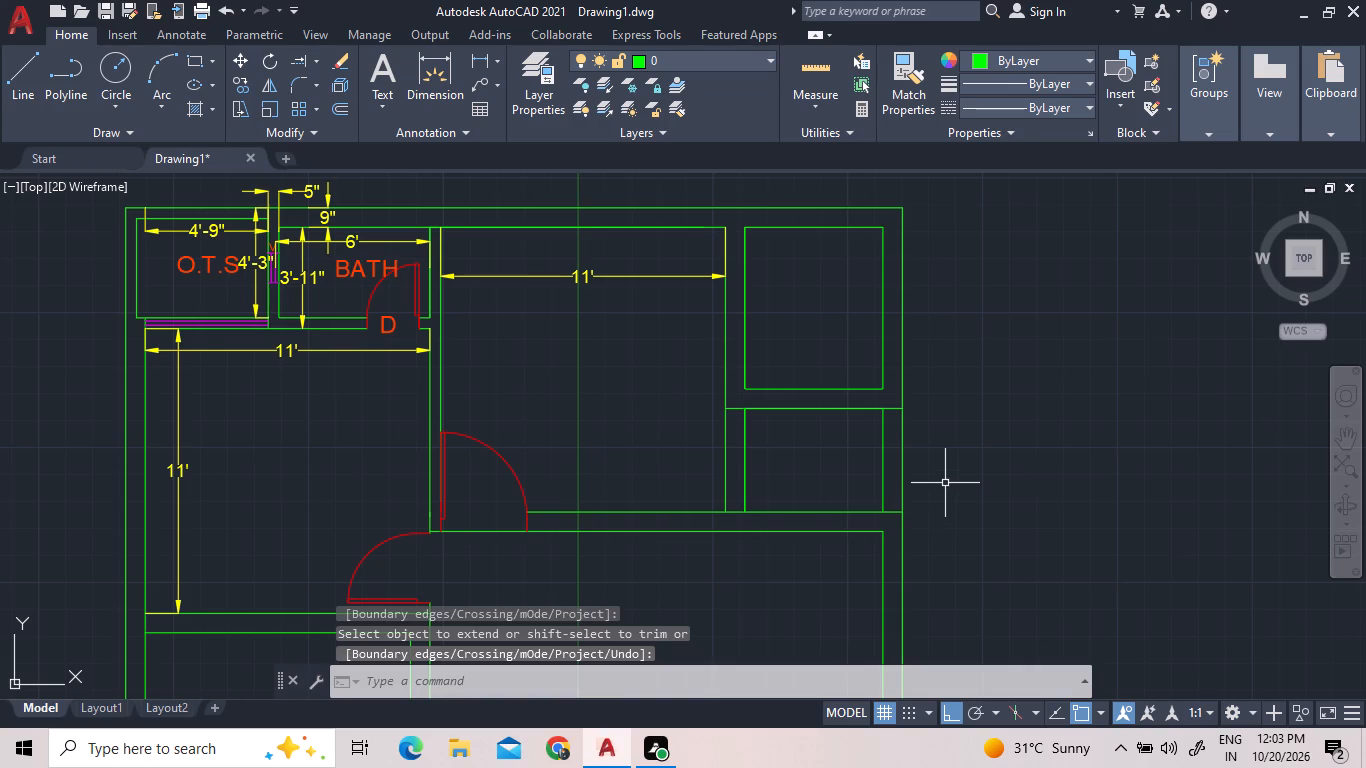
# On the window layer, draw two vertical jamb lines across the wall between the two east rooms.
pyautogui.scroll(1, 982, 401)
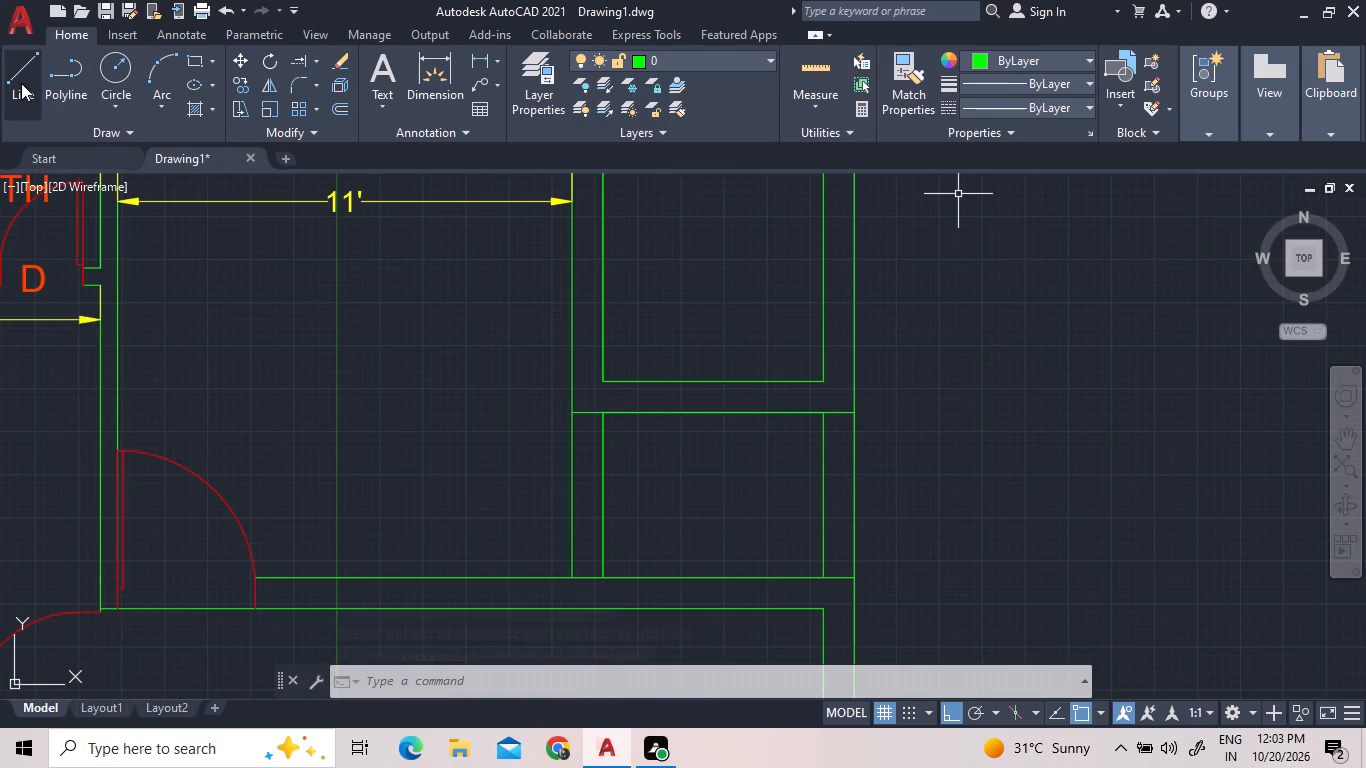
pyautogui.scroll(-1, 689, 403)
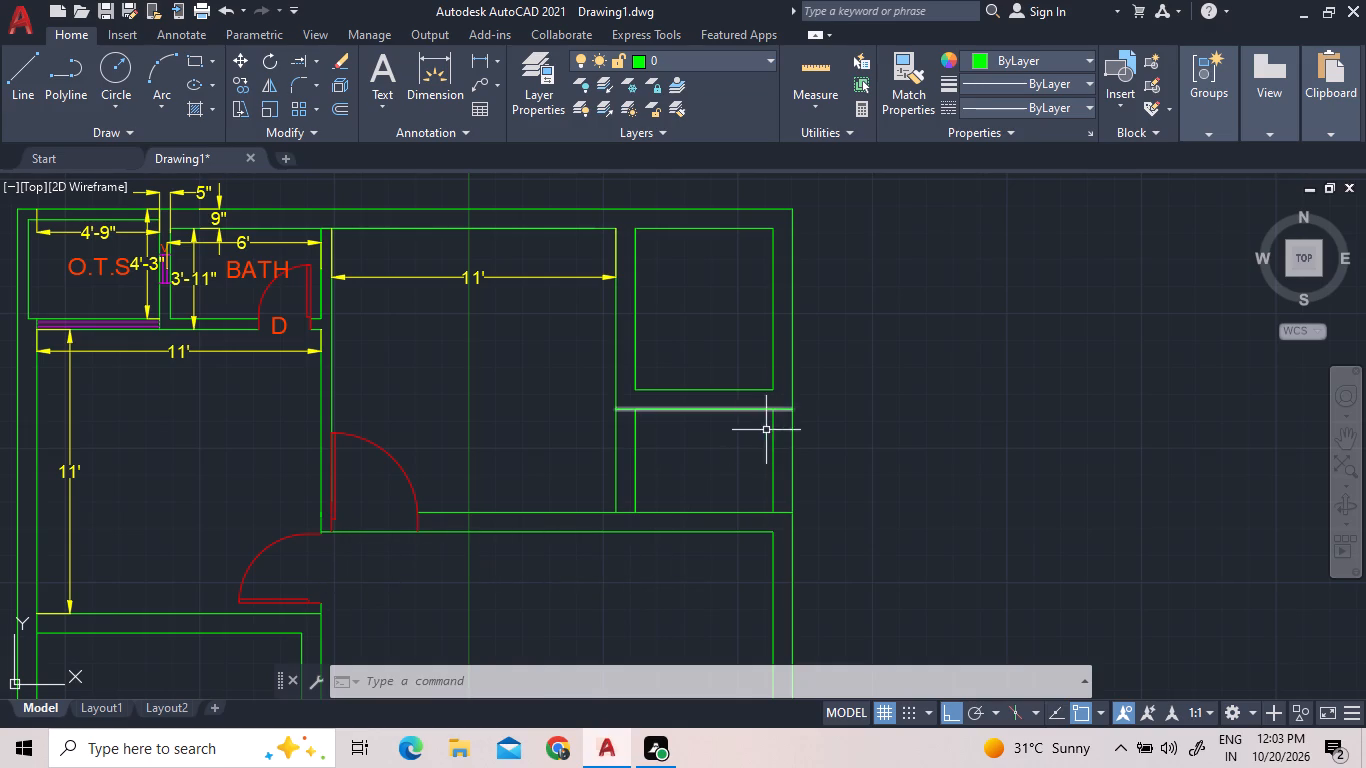
pyautogui.click(673, 63)
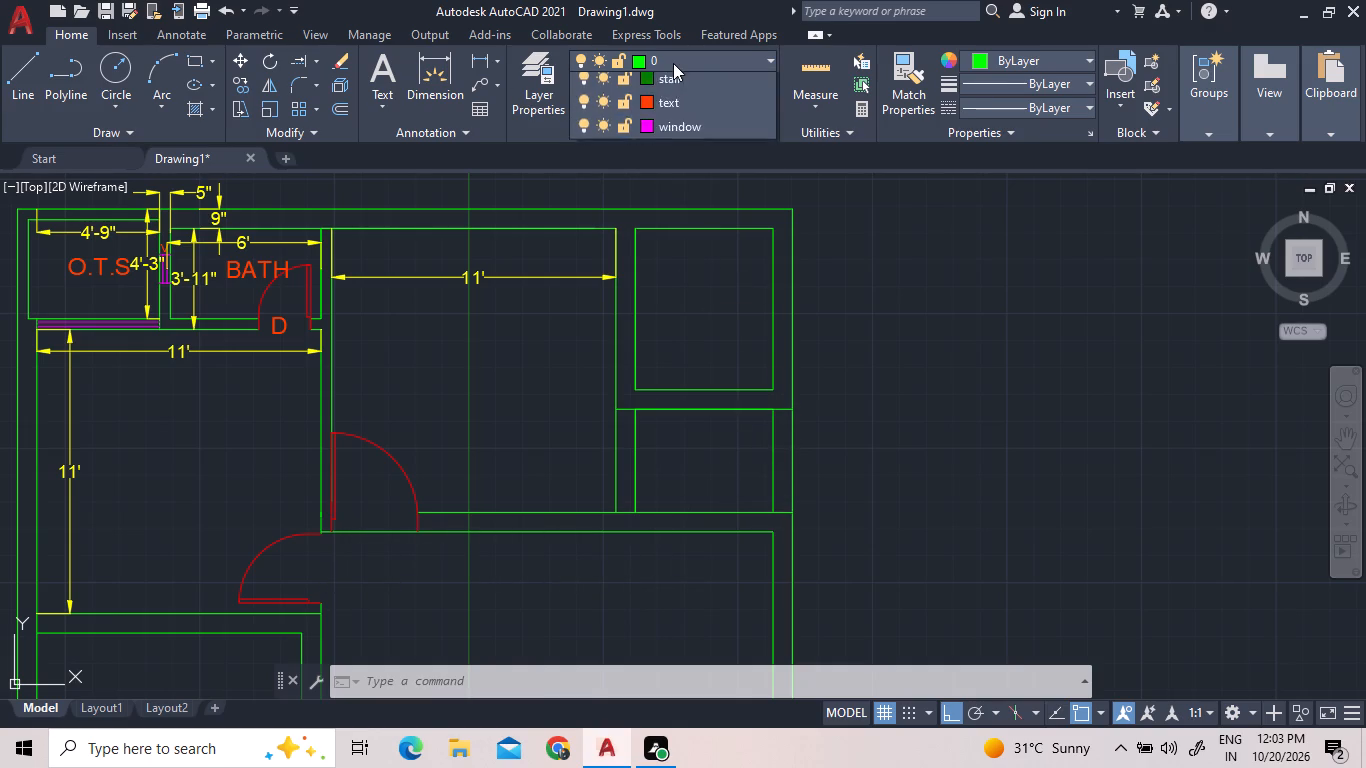
pyautogui.click(656, 232)
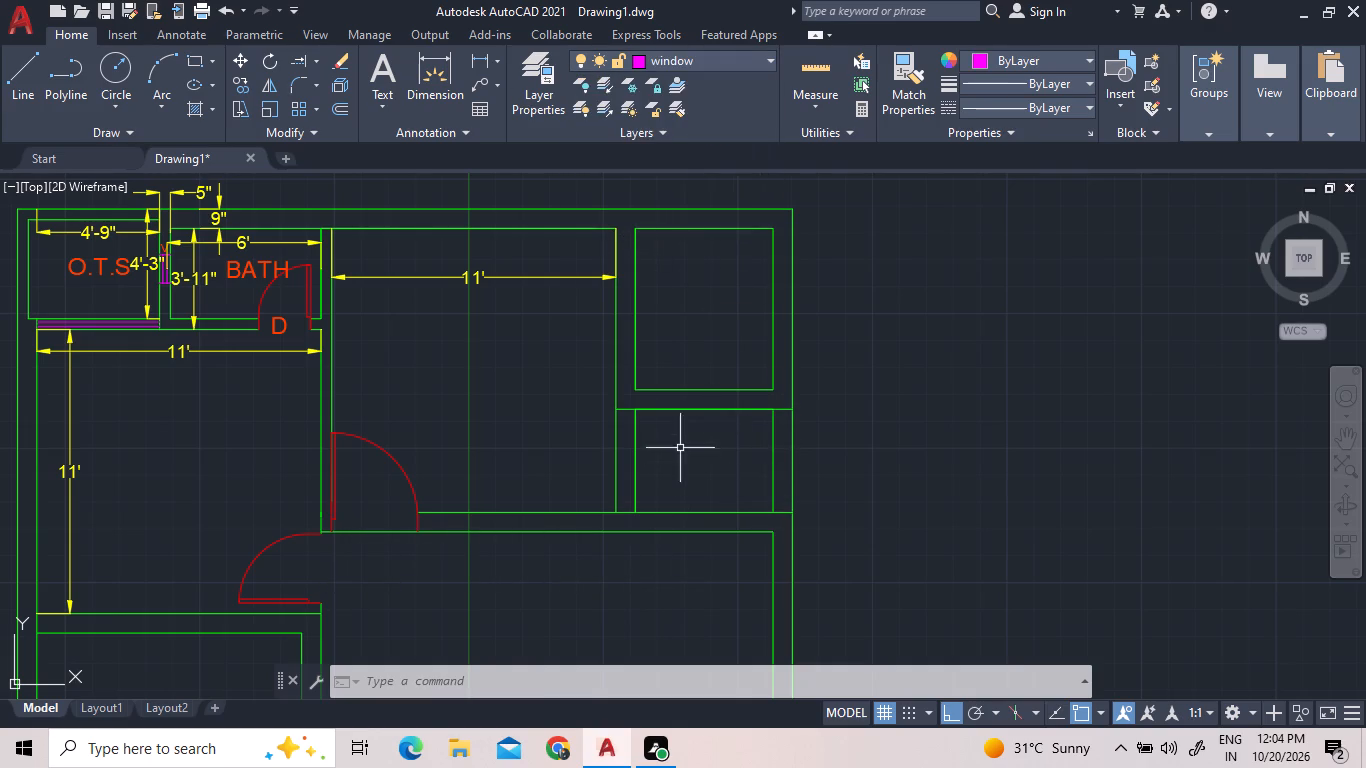
pyautogui.click(25, 72)
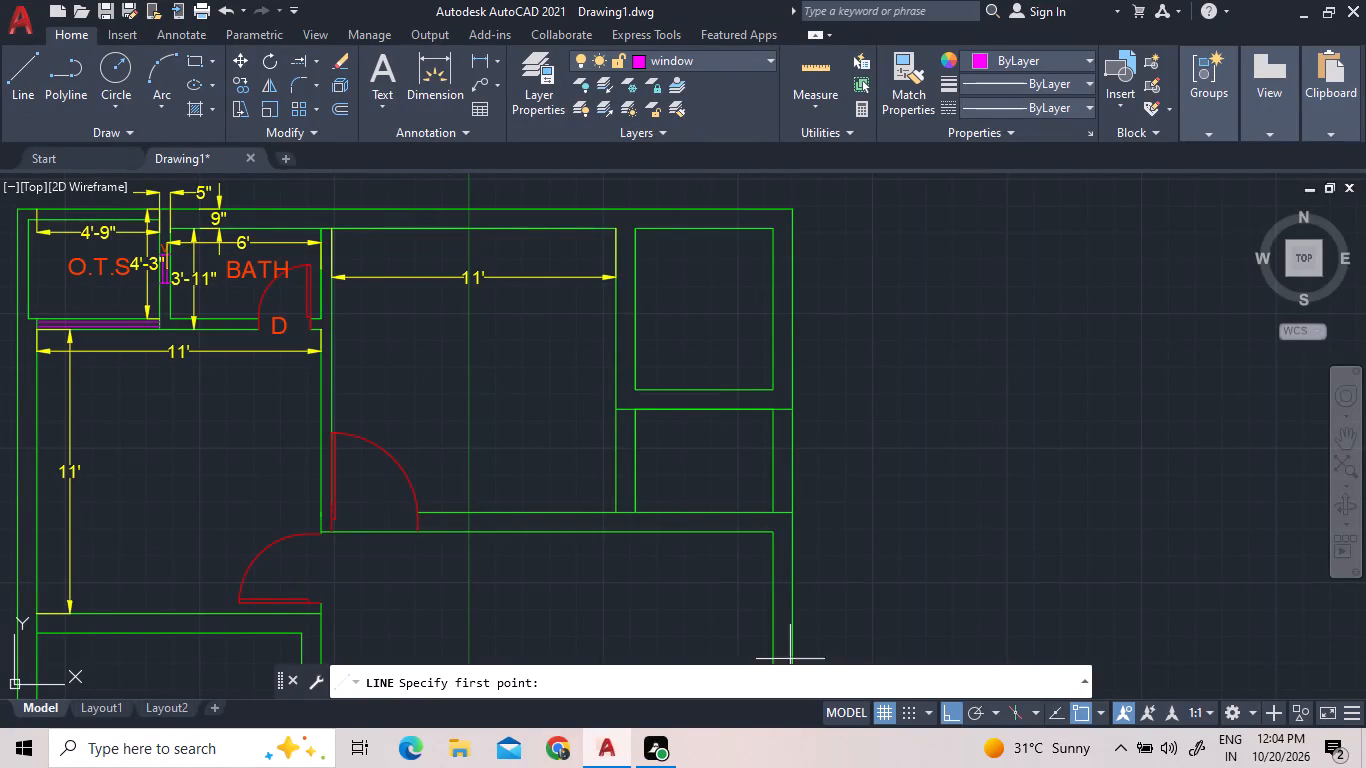
pyautogui.scroll(1, 816, 436)
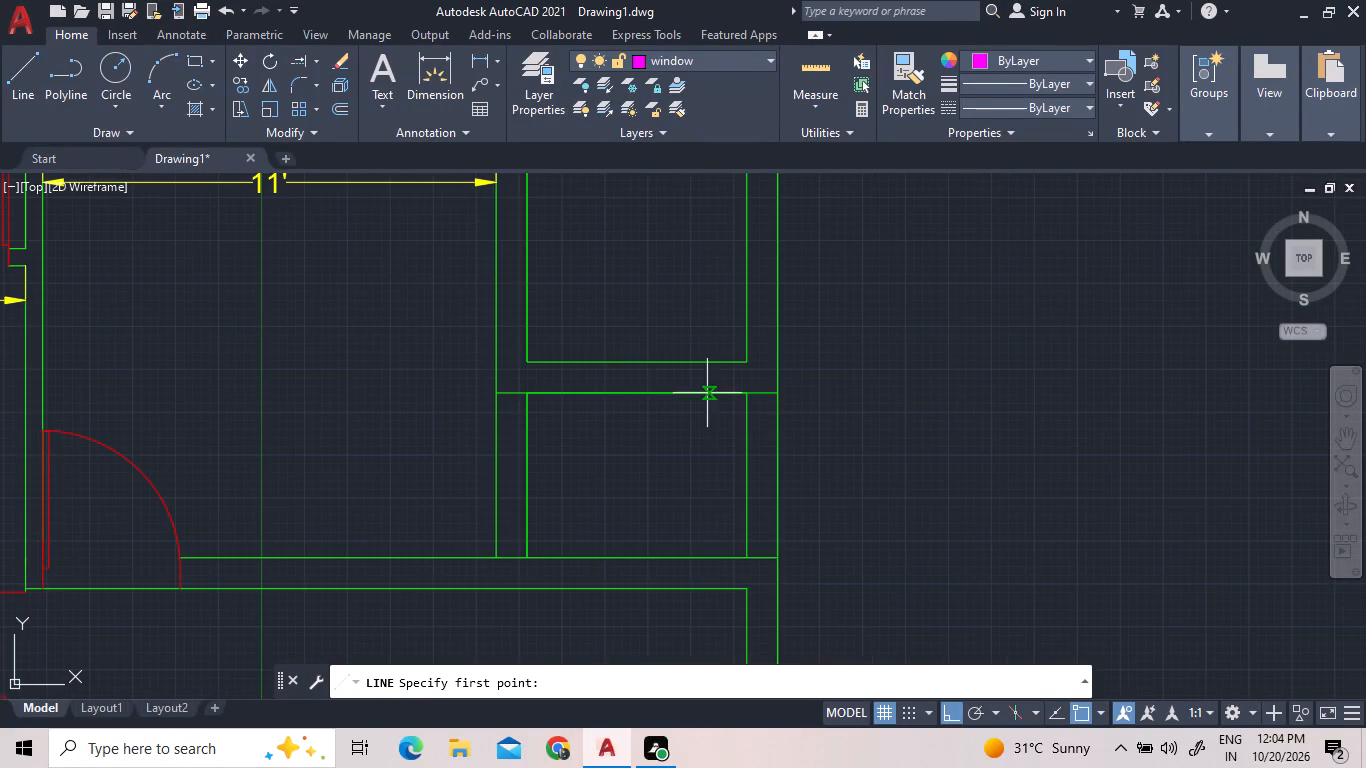
pyautogui.scroll(2, 615, 355)
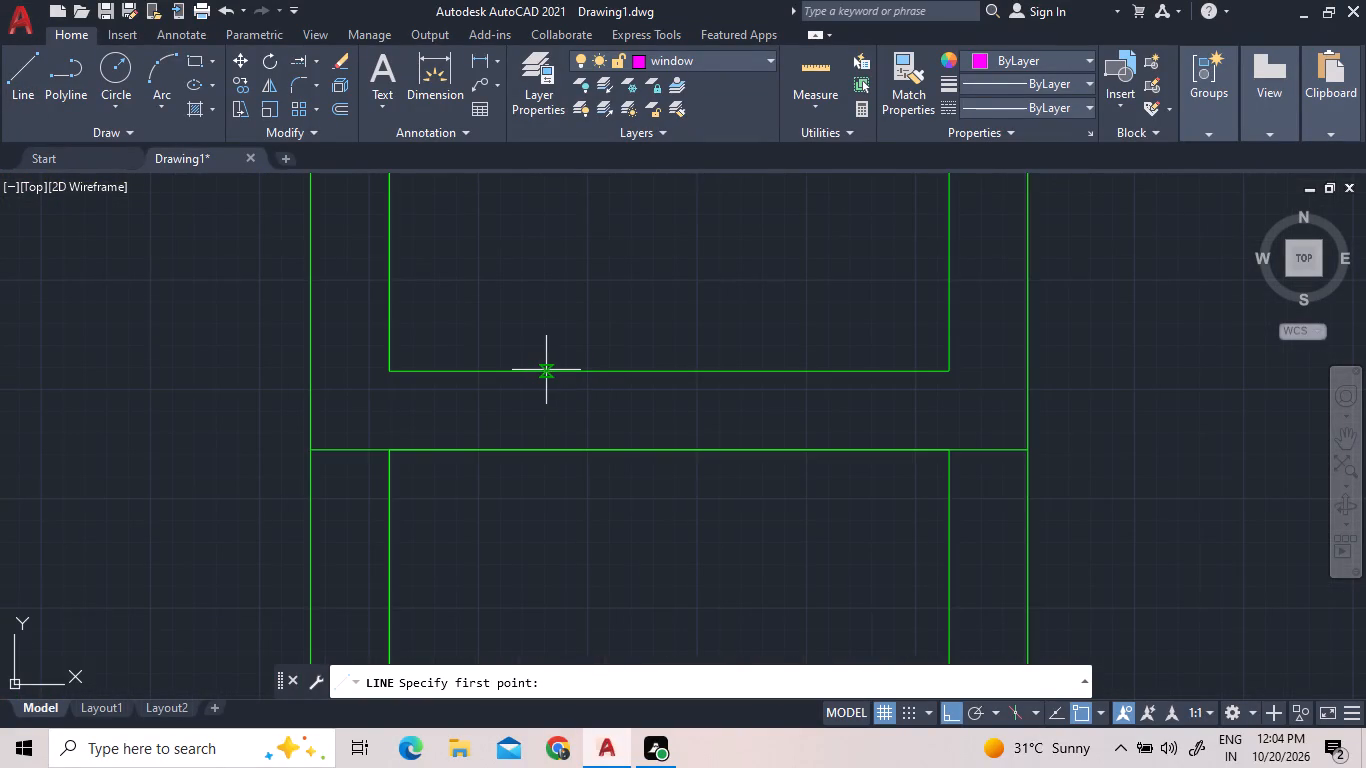
pyautogui.click(506, 372)
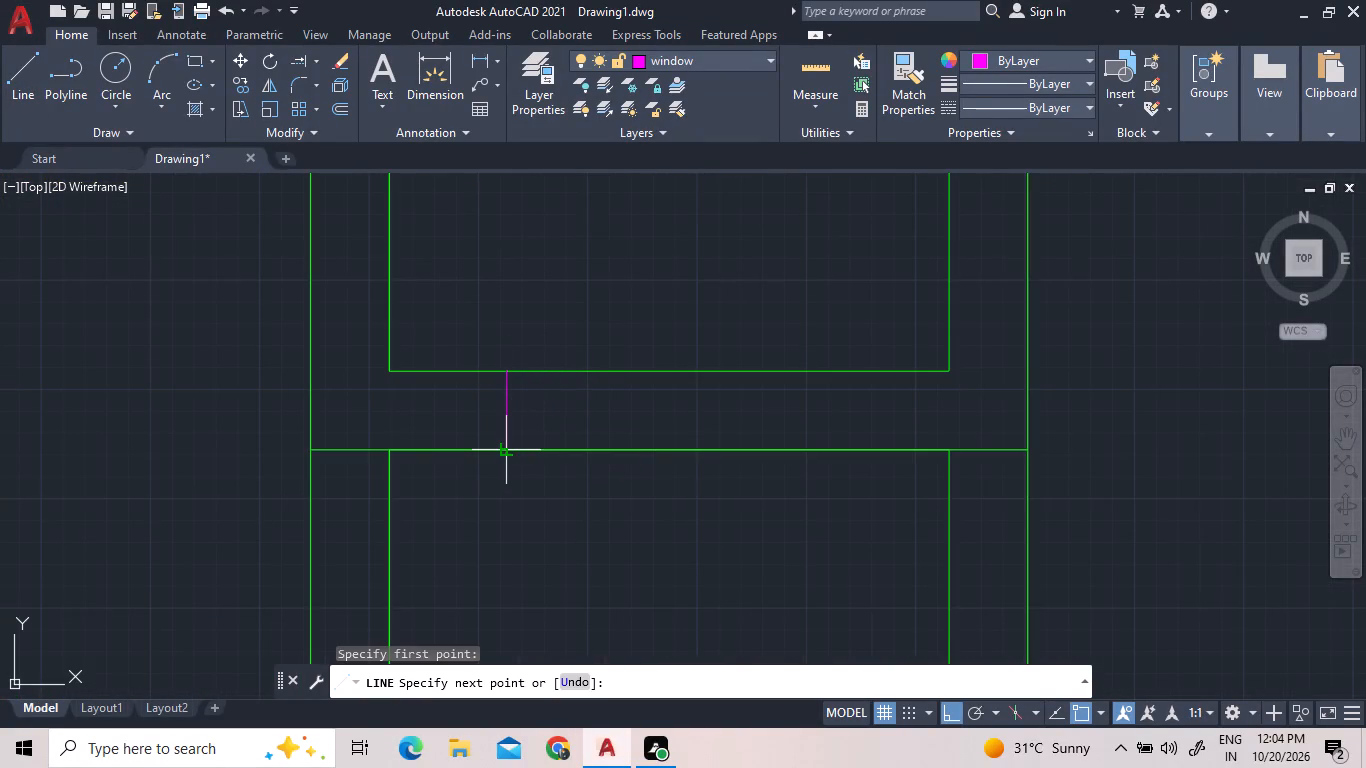
pyautogui.click(506, 450)
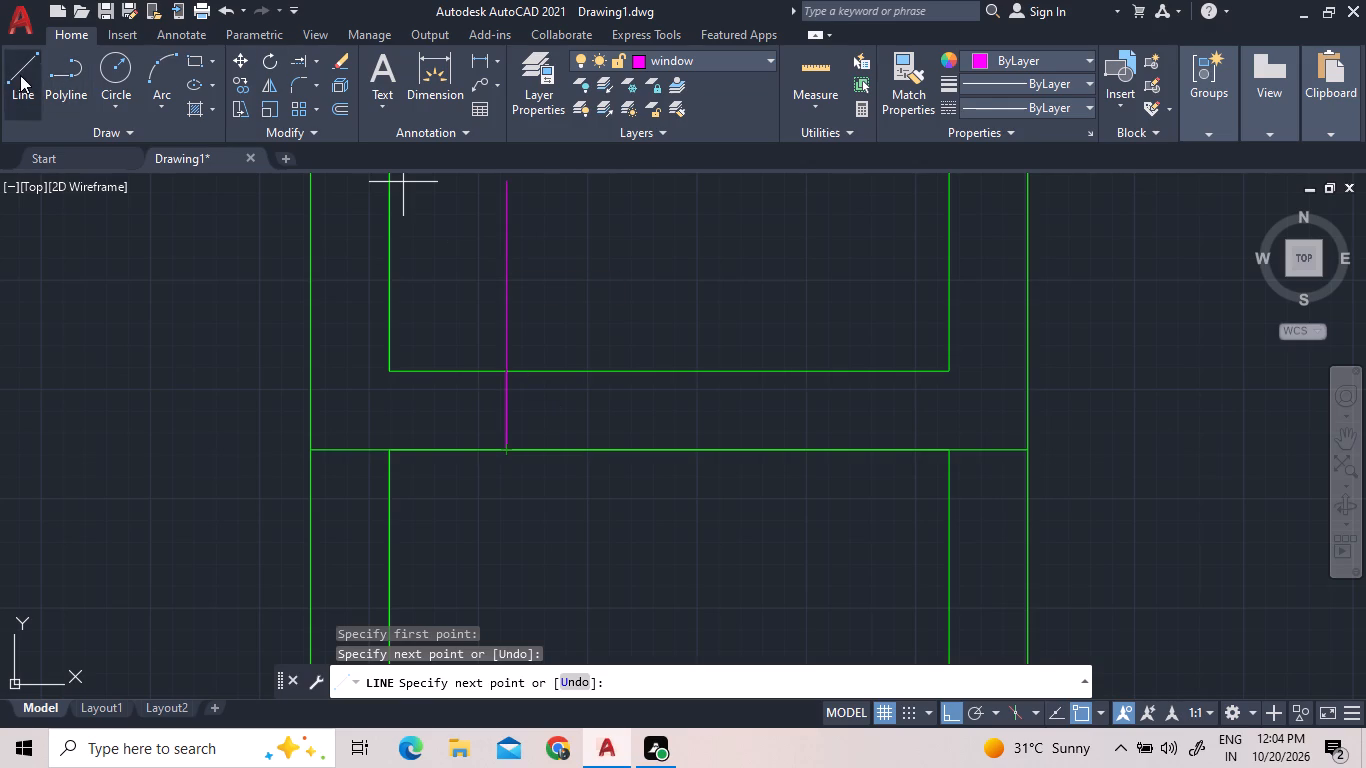
pyautogui.click(20, 75)
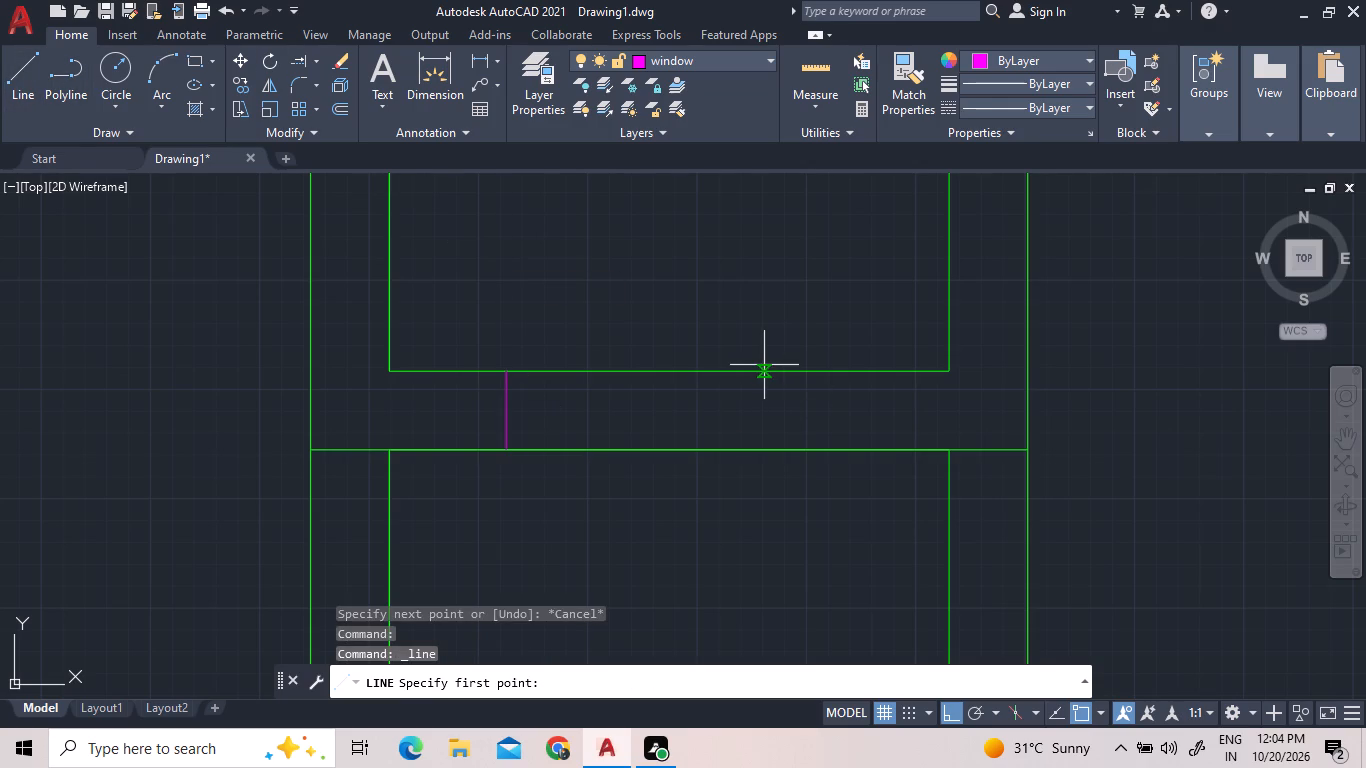
pyautogui.click(694, 370)
pyautogui.click(691, 450)
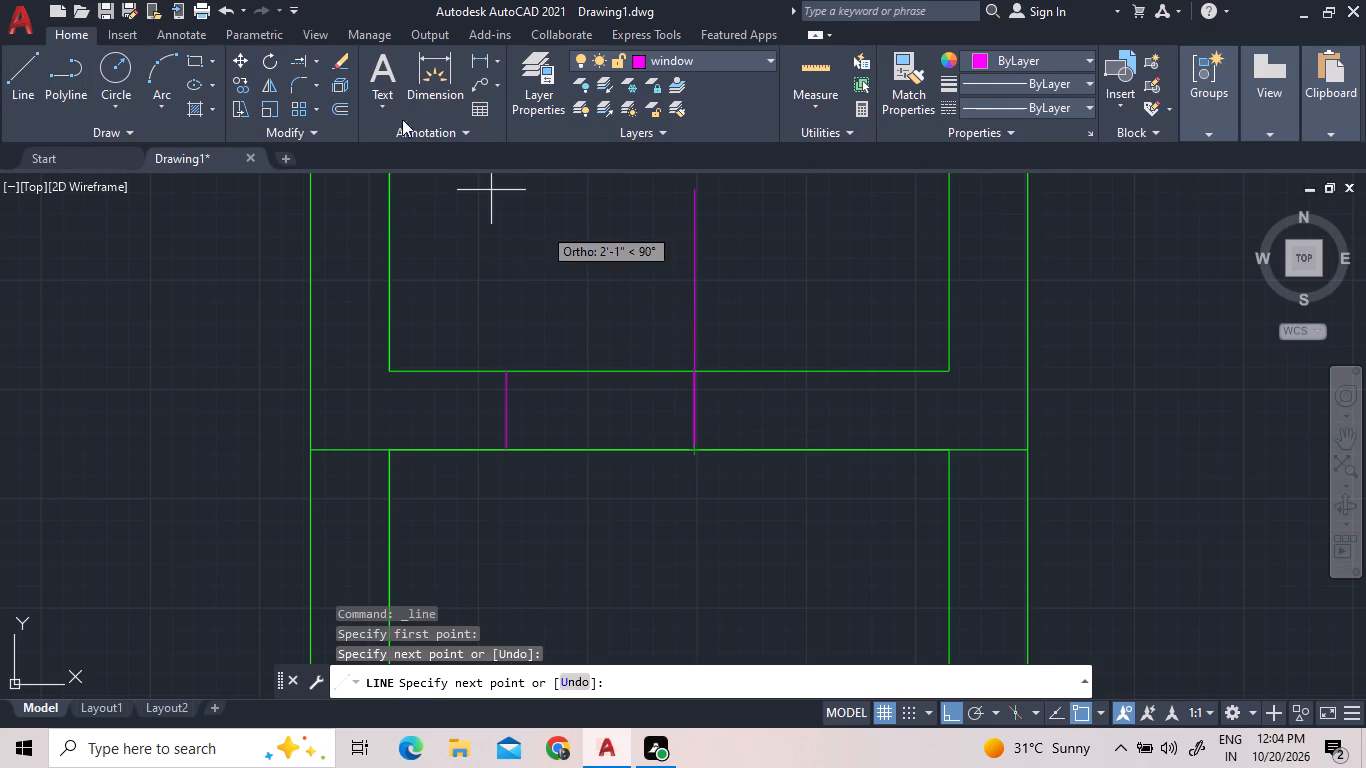
# Draw a horizontal line at mid-wall joining the two window jamb lines.
pyautogui.click(20, 82)
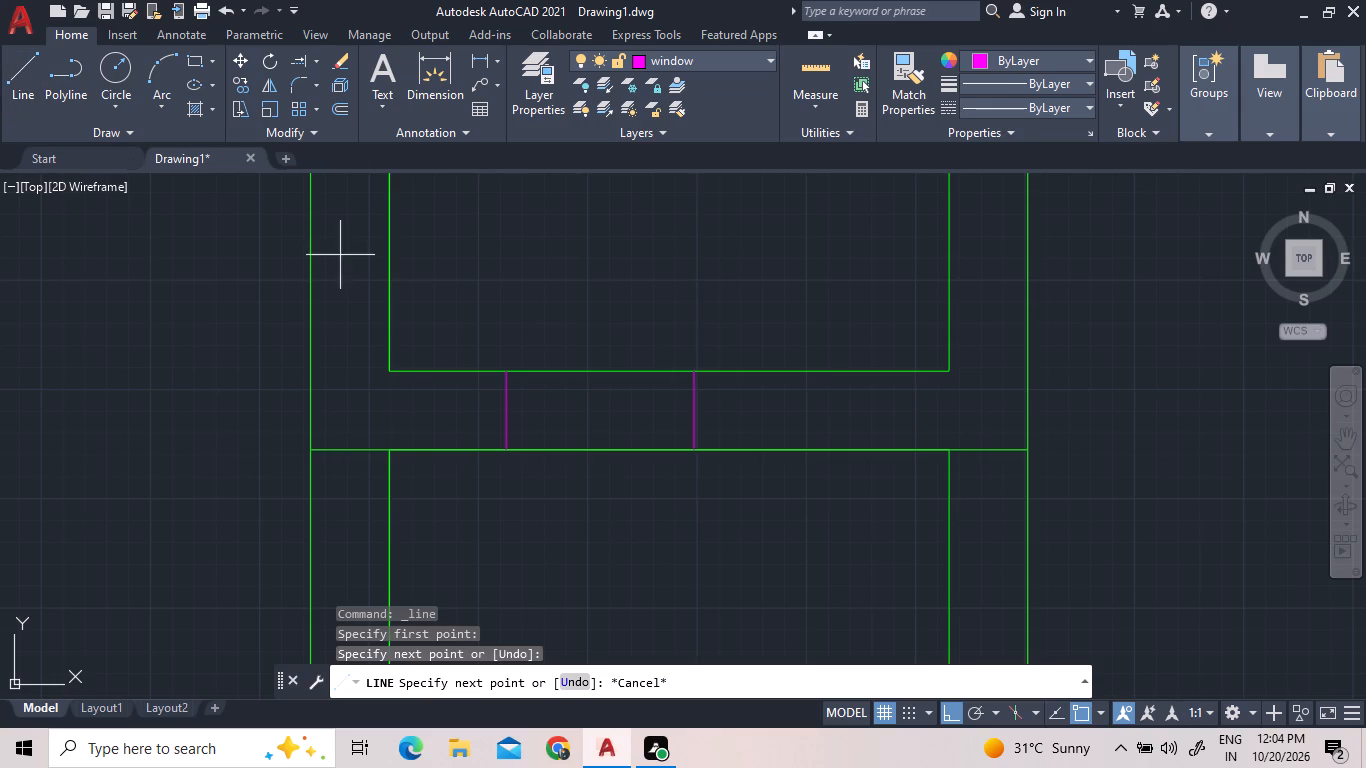
pyautogui.click(503, 411)
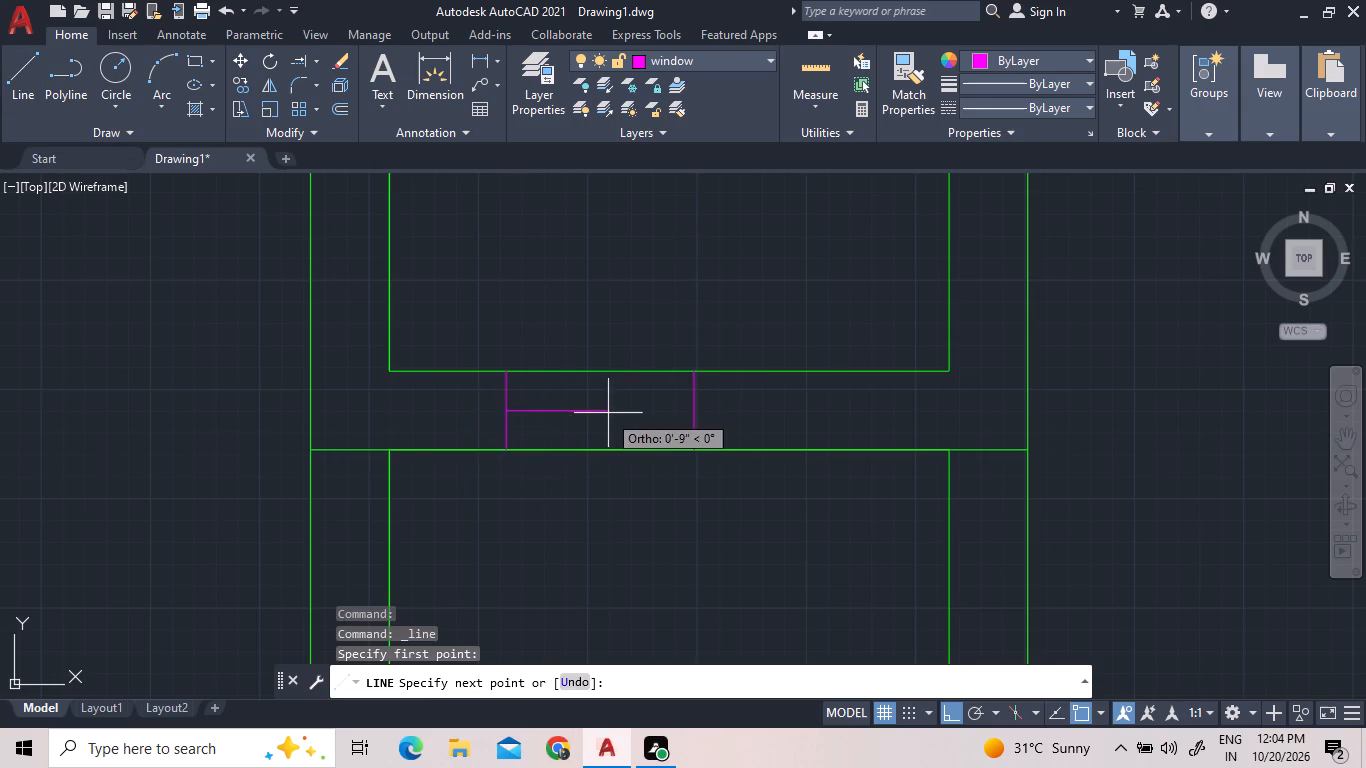
pyautogui.click(698, 409)
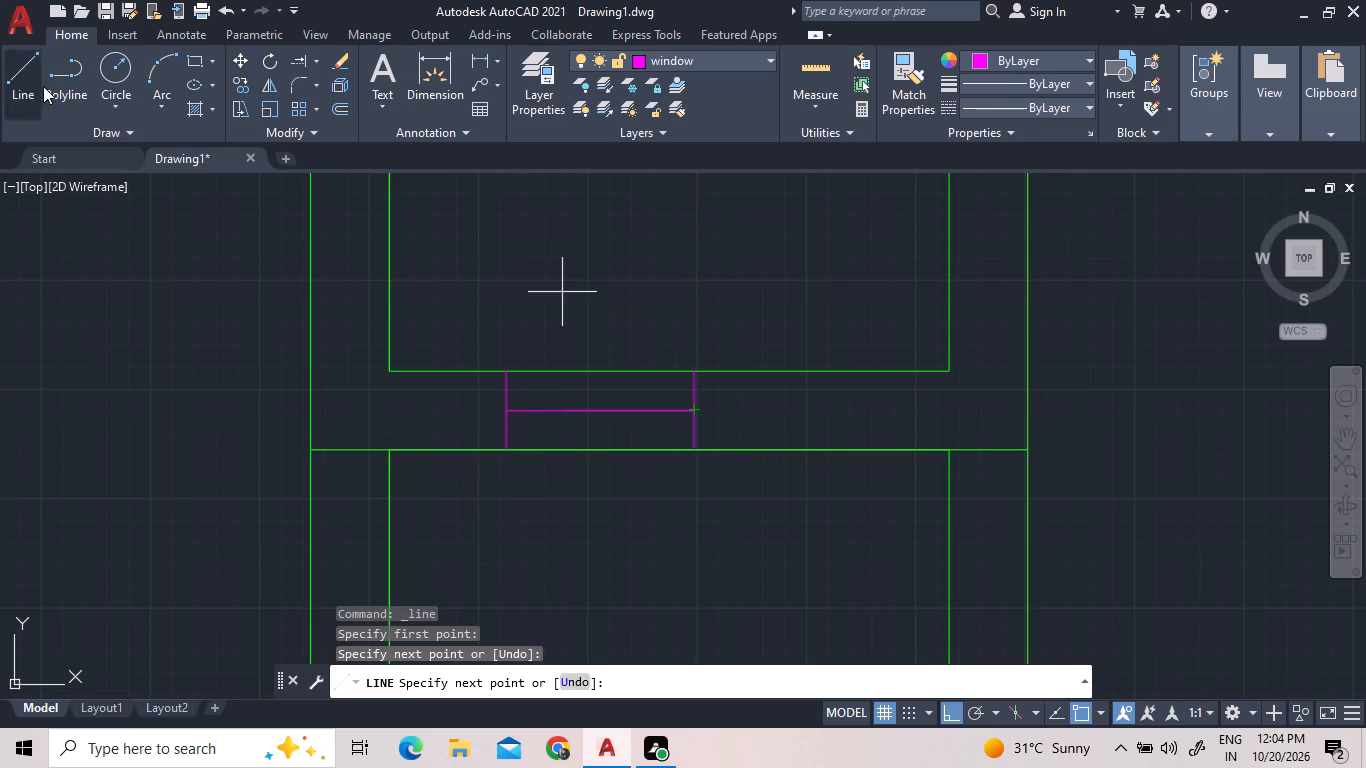
# Offset the window's horizontal centre line 1" to both its north and south sides.
pyautogui.click(336, 115)
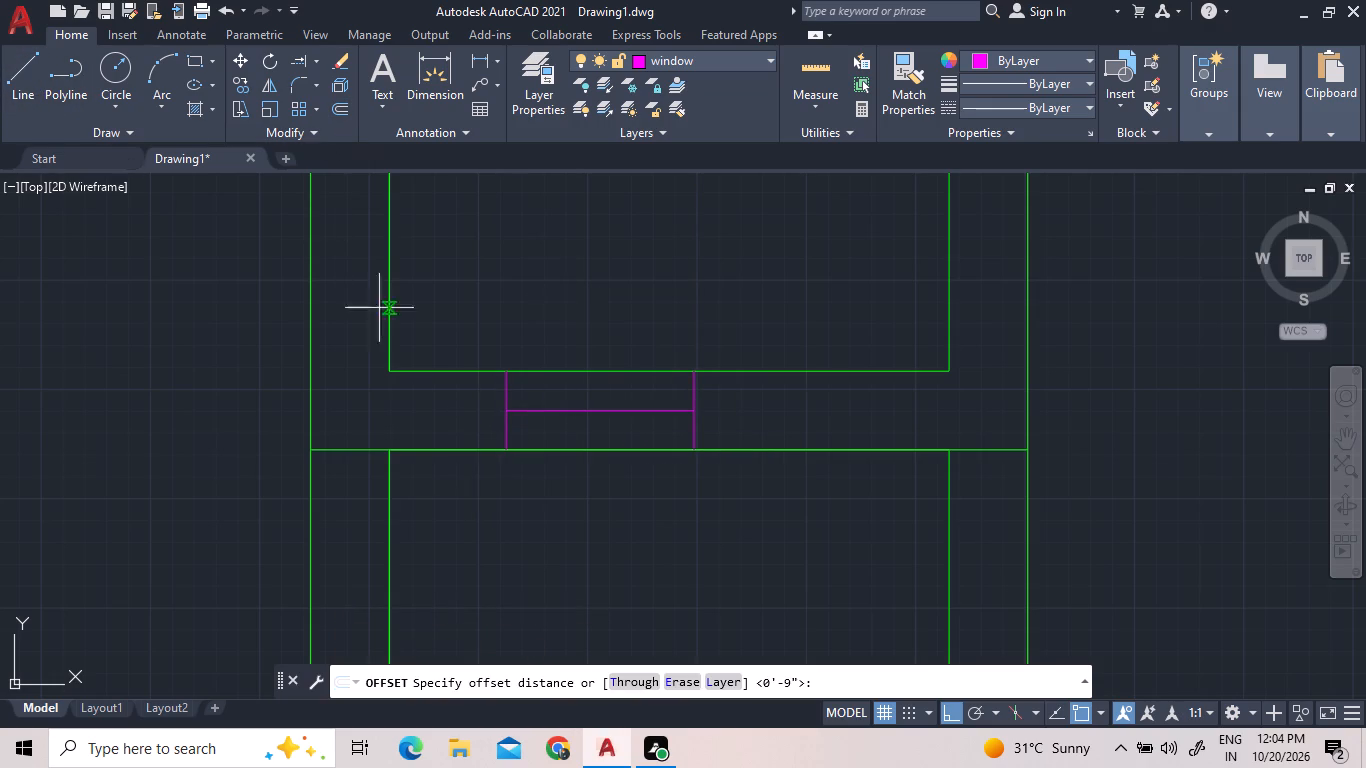
pyautogui.press('1')
pyautogui.hotkey('shift', '"')
pyautogui.press('Return')
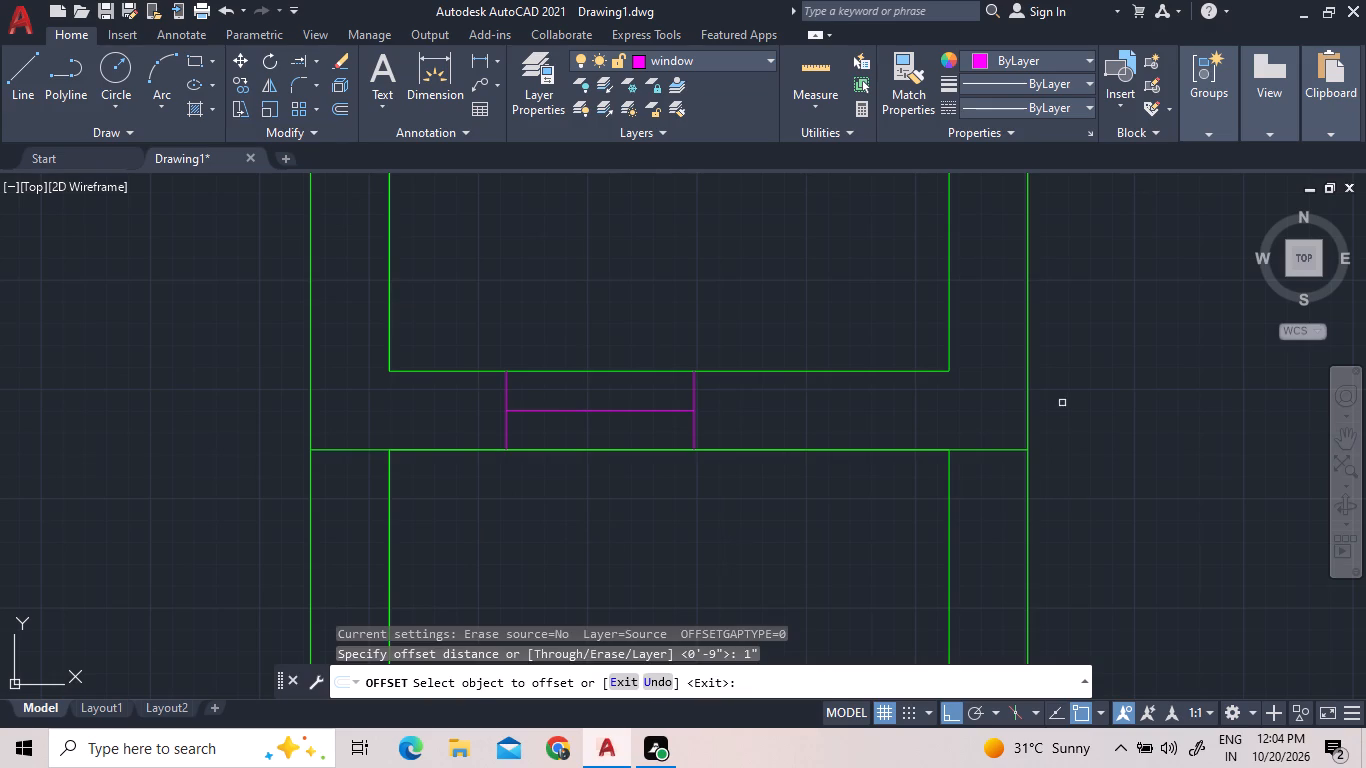
pyautogui.click(666, 413)
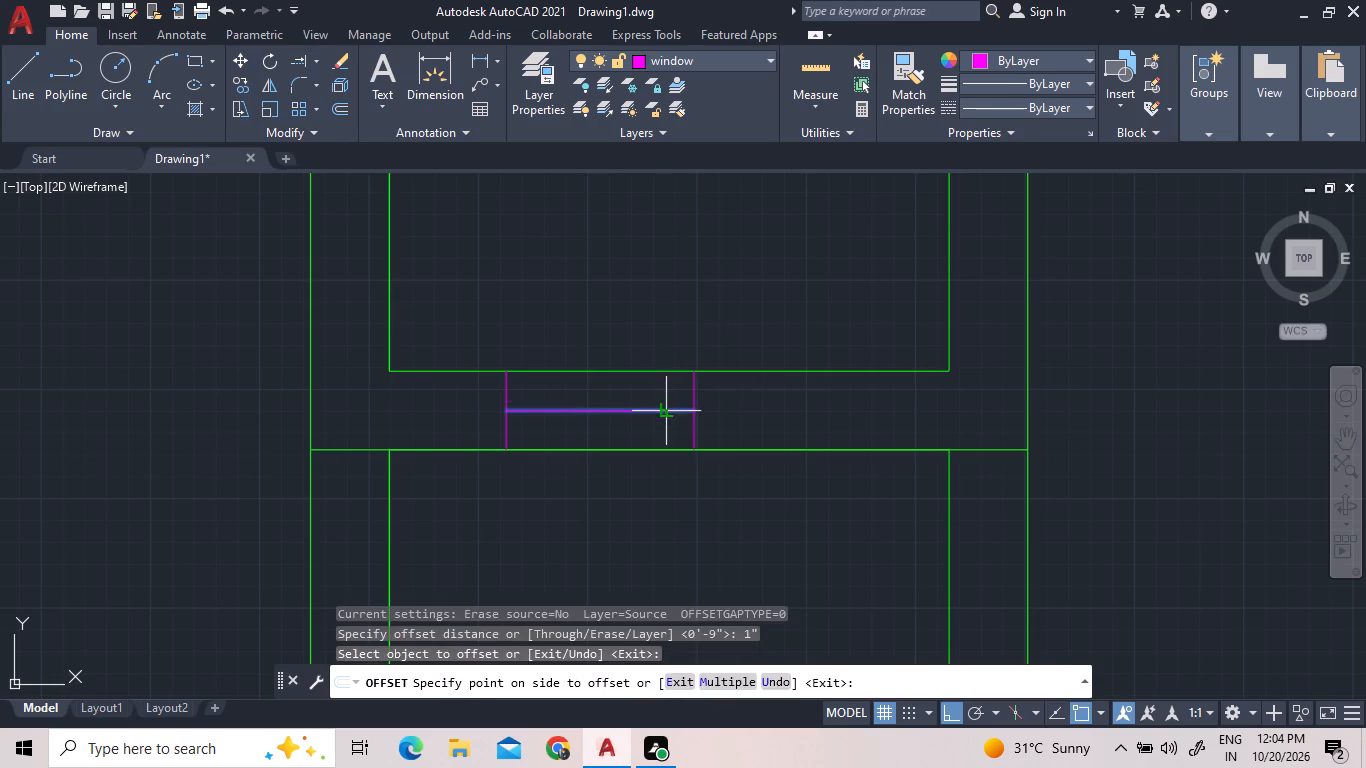
pyautogui.click(669, 390)
pyautogui.click(656, 406)
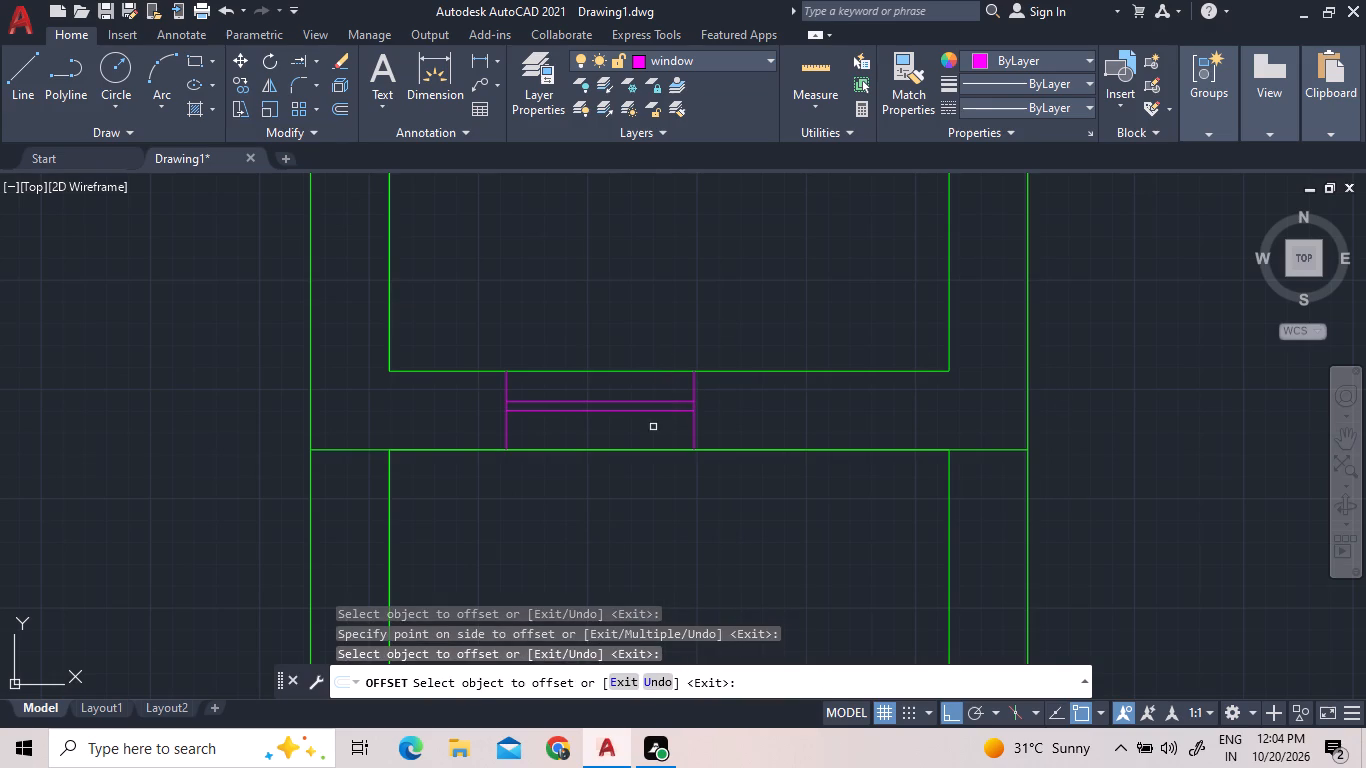
pyautogui.click(655, 408)
pyautogui.click(656, 421)
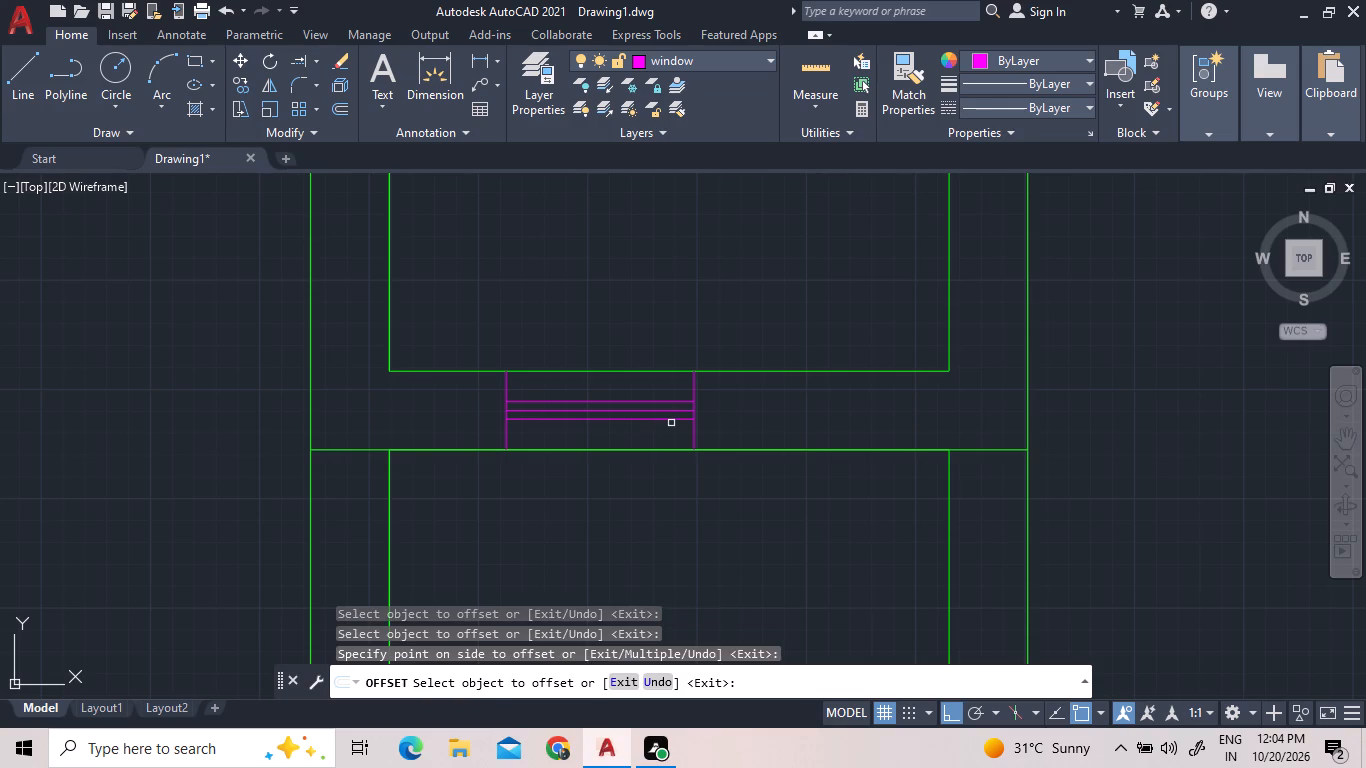
# Draw two vertical jamb lines across the lower small east room's south wall, one near each end of the room.
pyautogui.scroll(-2, 674, 418)
pyautogui.scroll(-2, 735, 342)
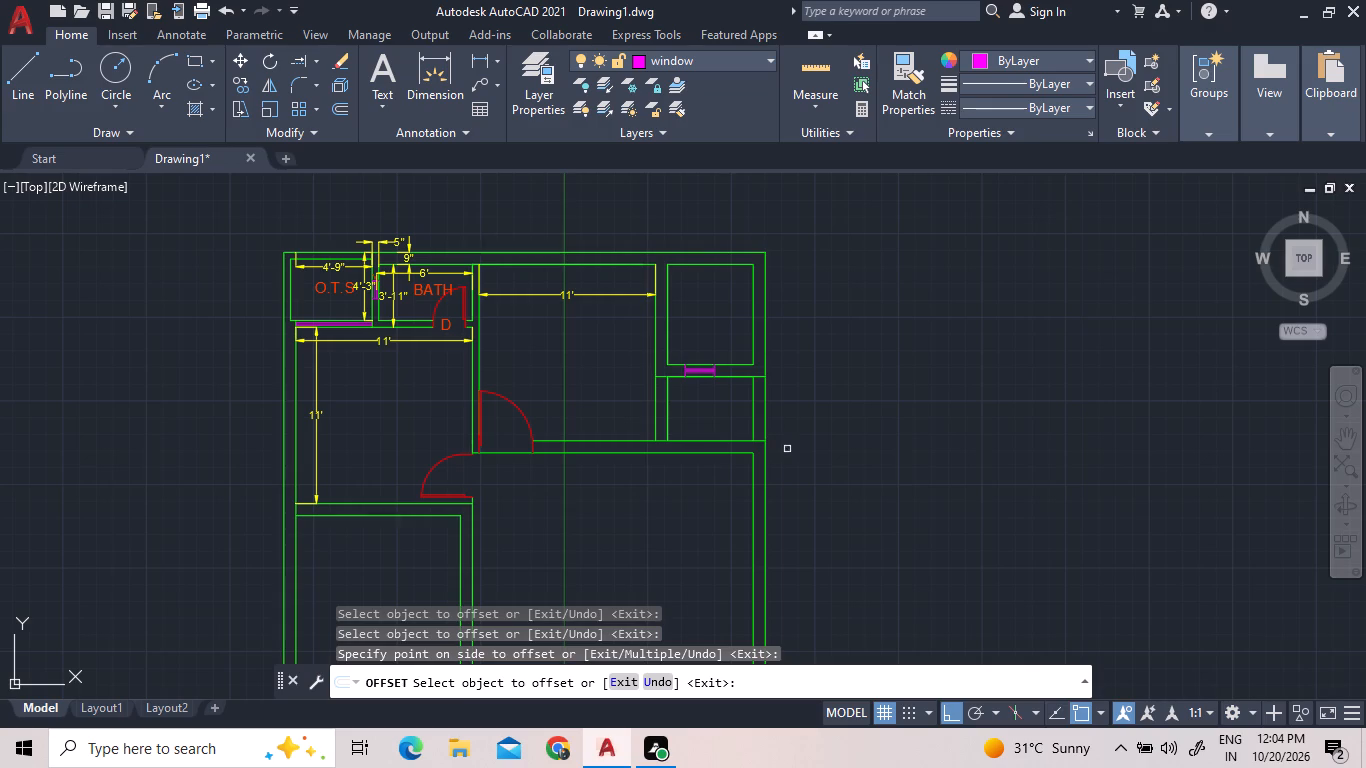
pyautogui.scroll(1, 686, 398)
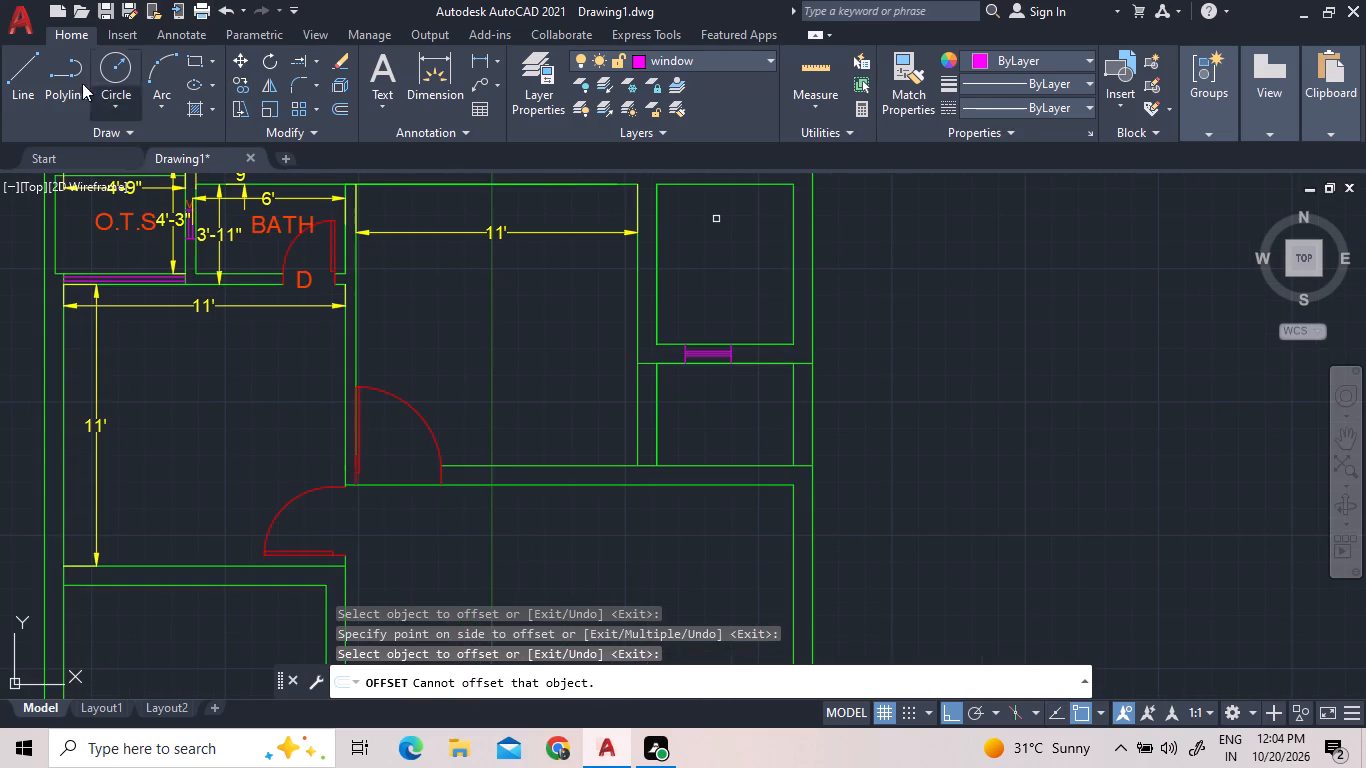
pyautogui.click(31, 75)
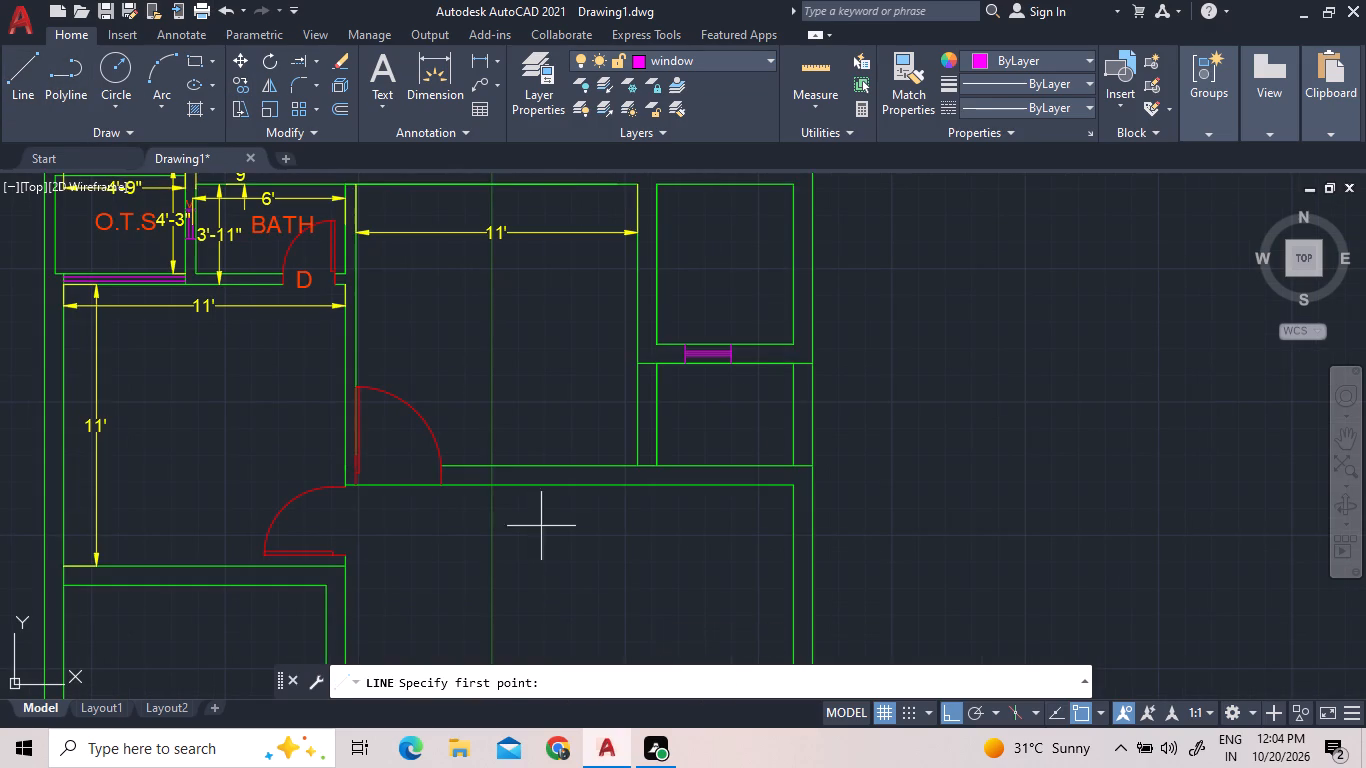
pyautogui.scroll(1, 830, 494)
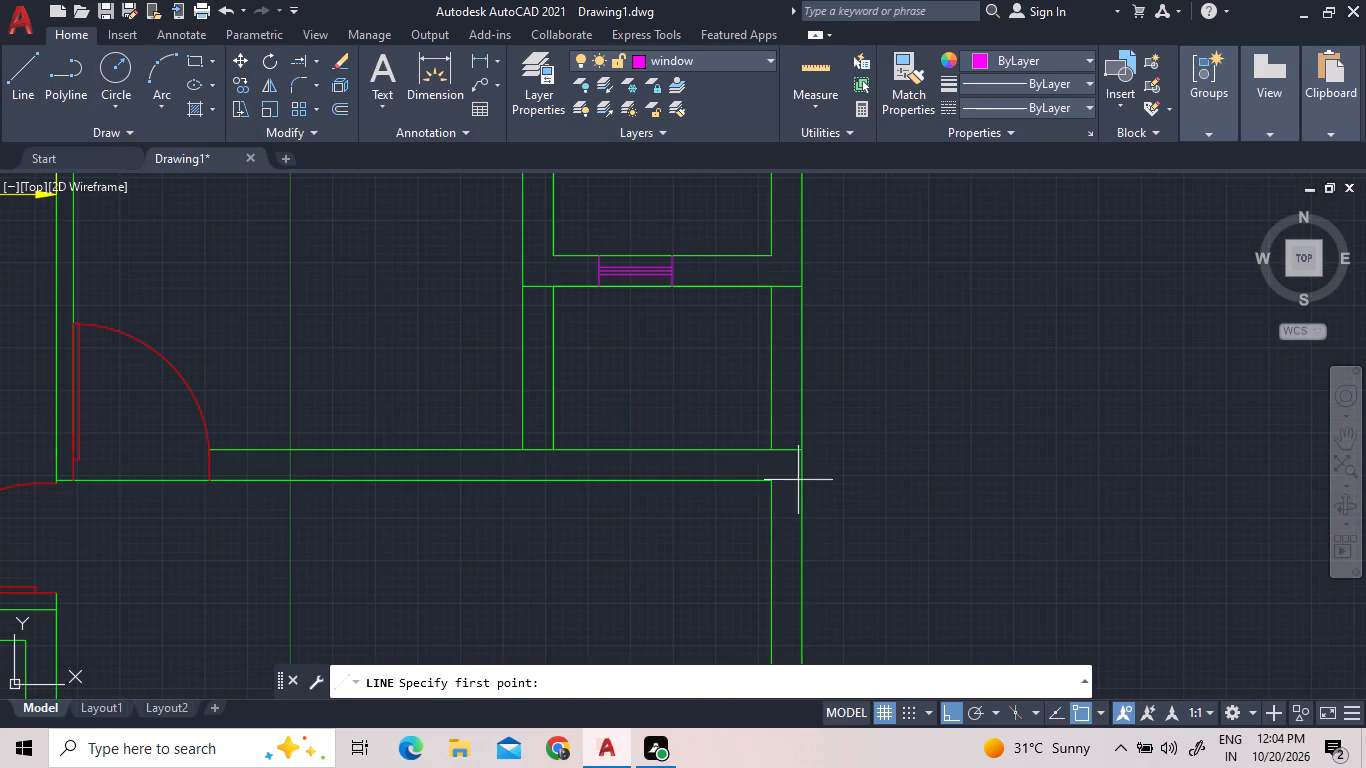
pyautogui.click(737, 450)
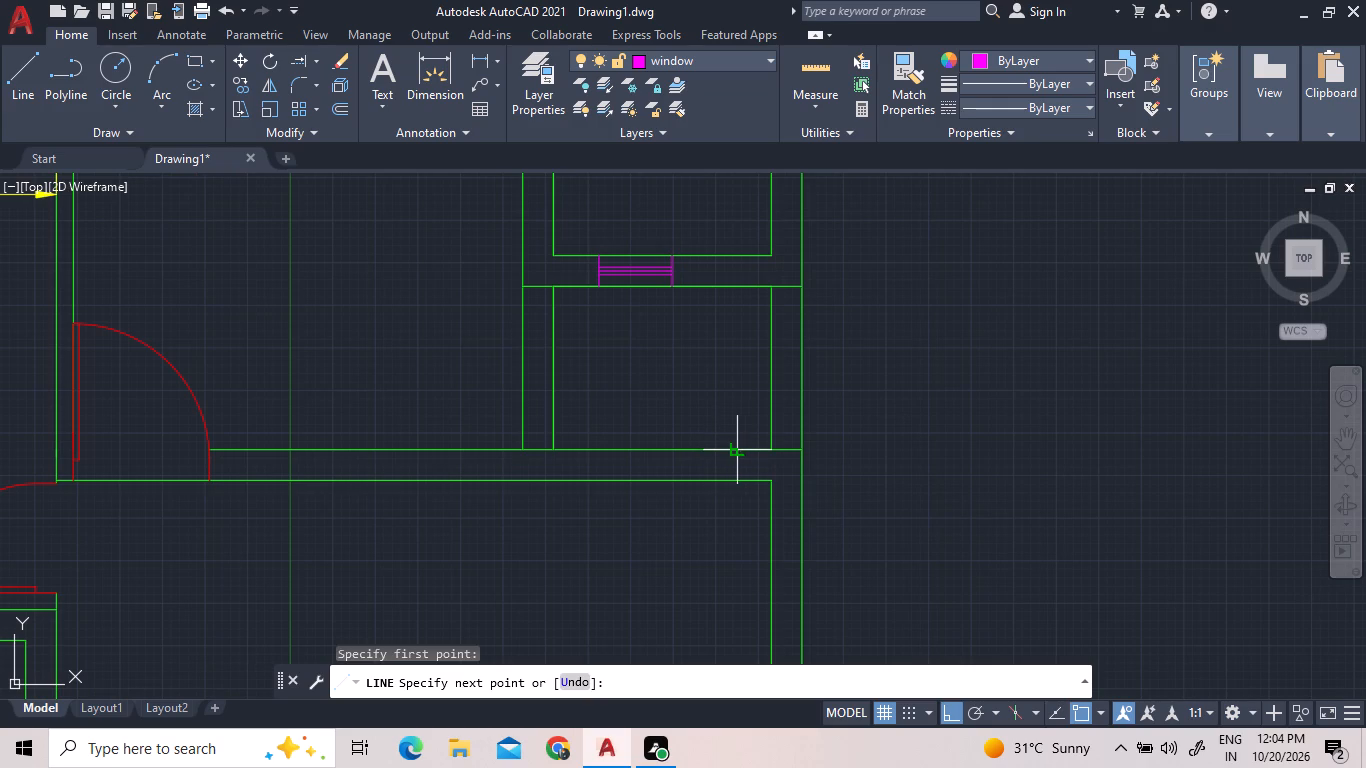
pyautogui.click(740, 485)
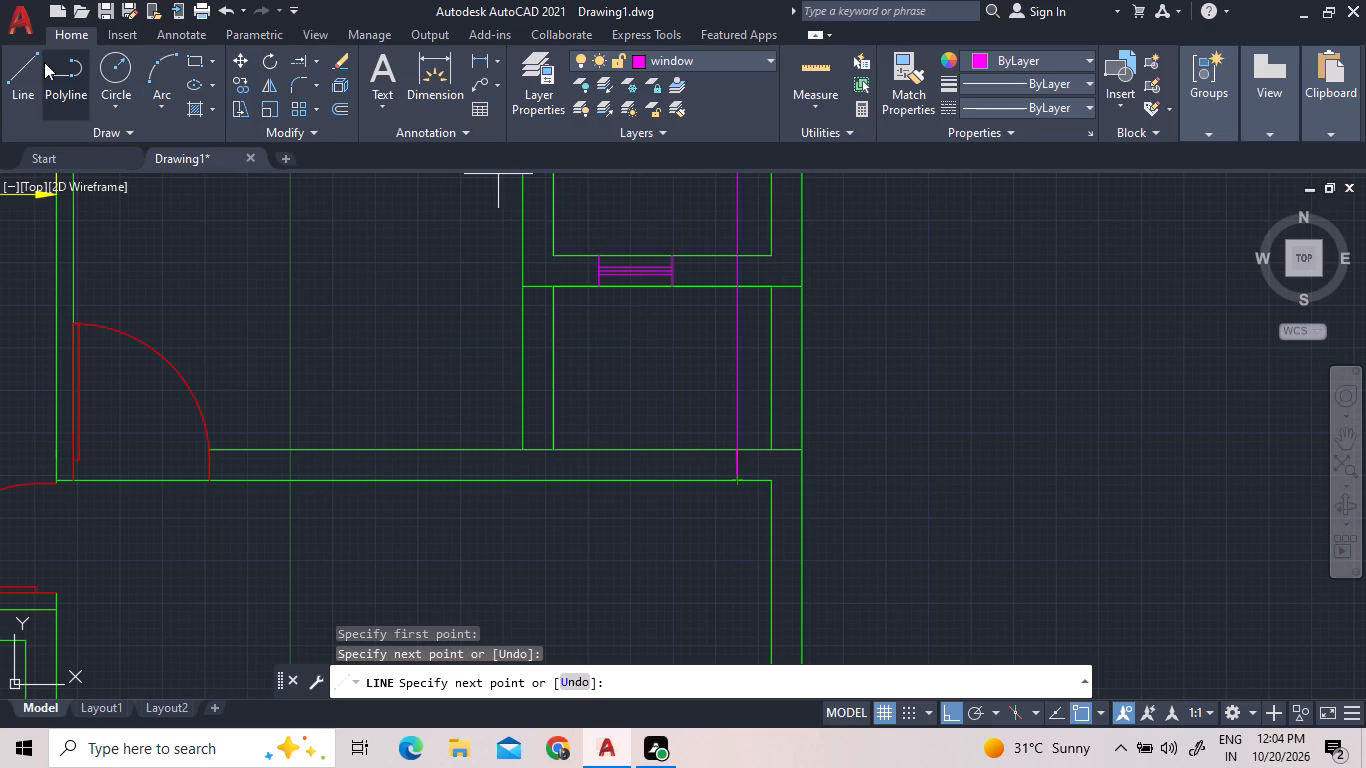
pyautogui.click(34, 67)
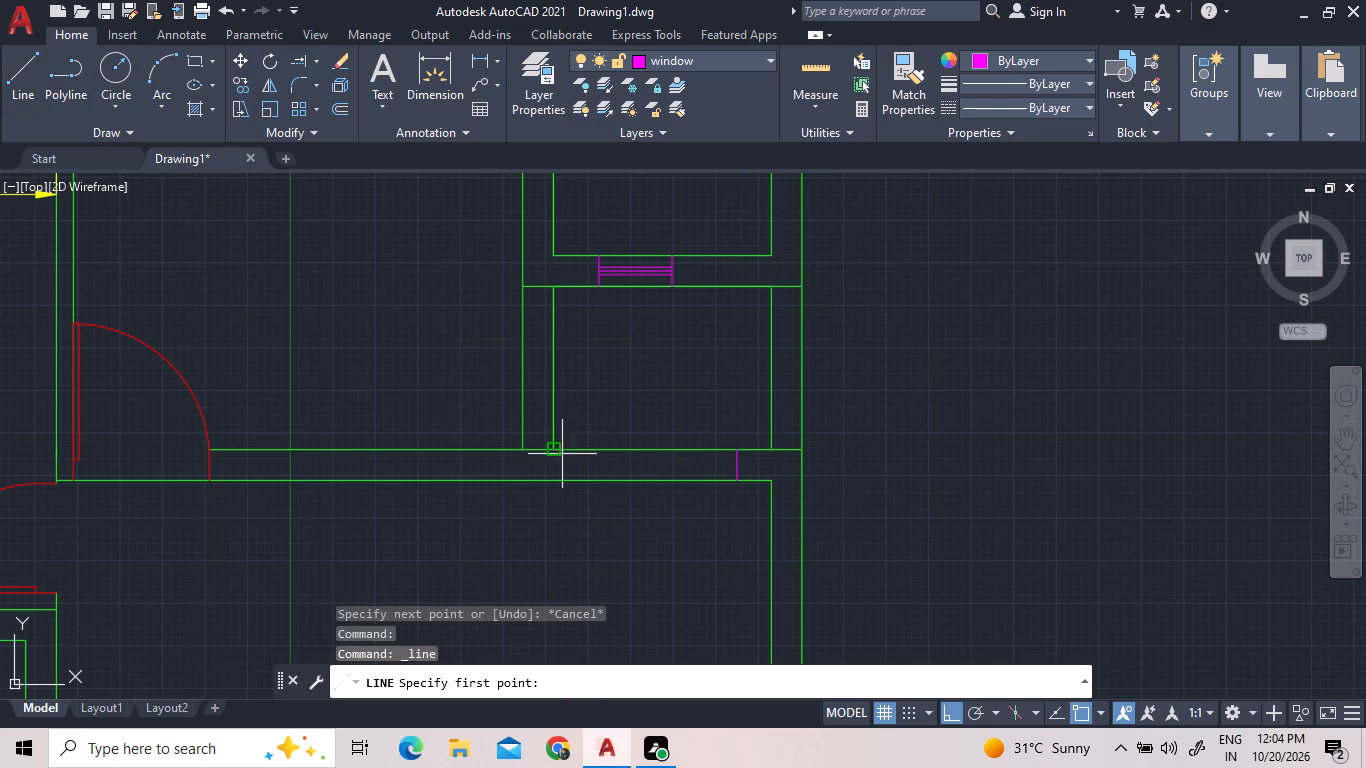
pyautogui.scroll(4, 570, 450)
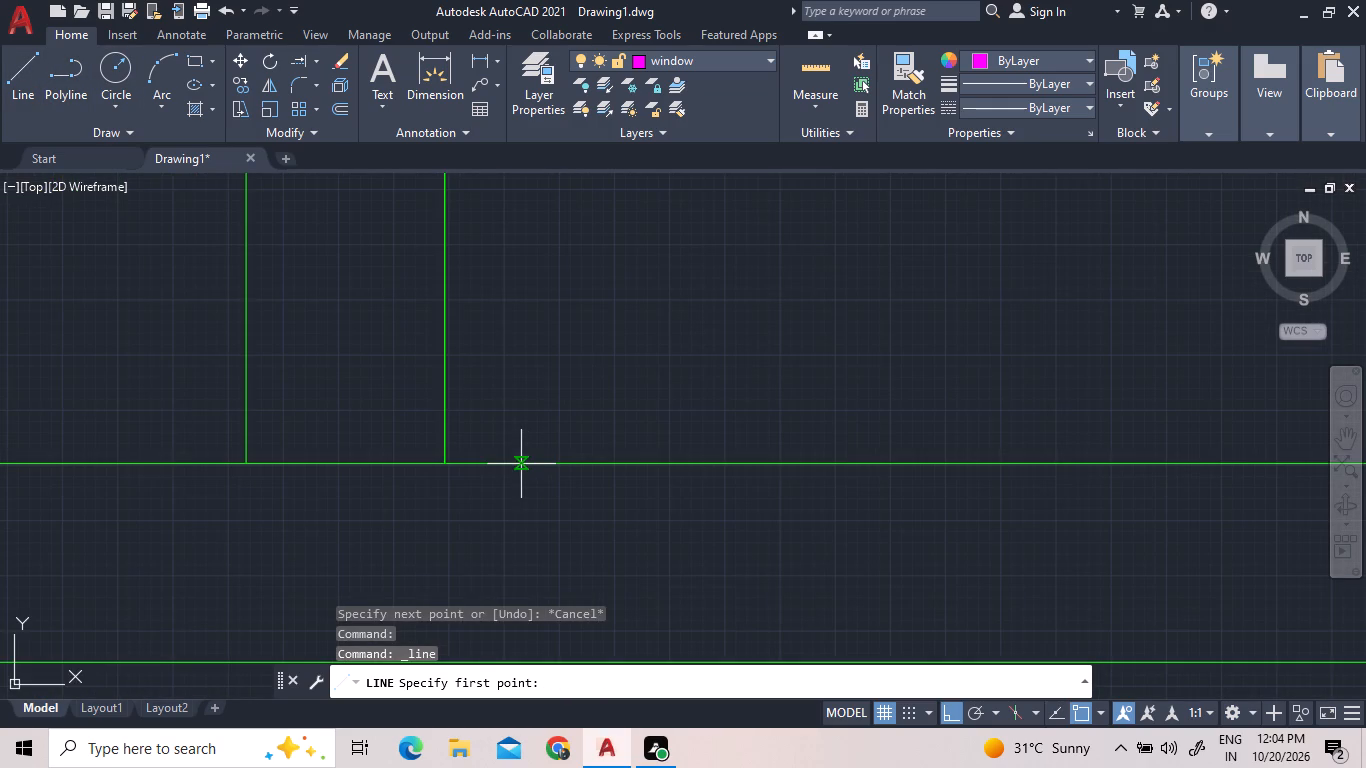
pyautogui.click(521, 464)
pyautogui.scroll(-3, 512, 580)
pyautogui.scroll(3, 513, 597)
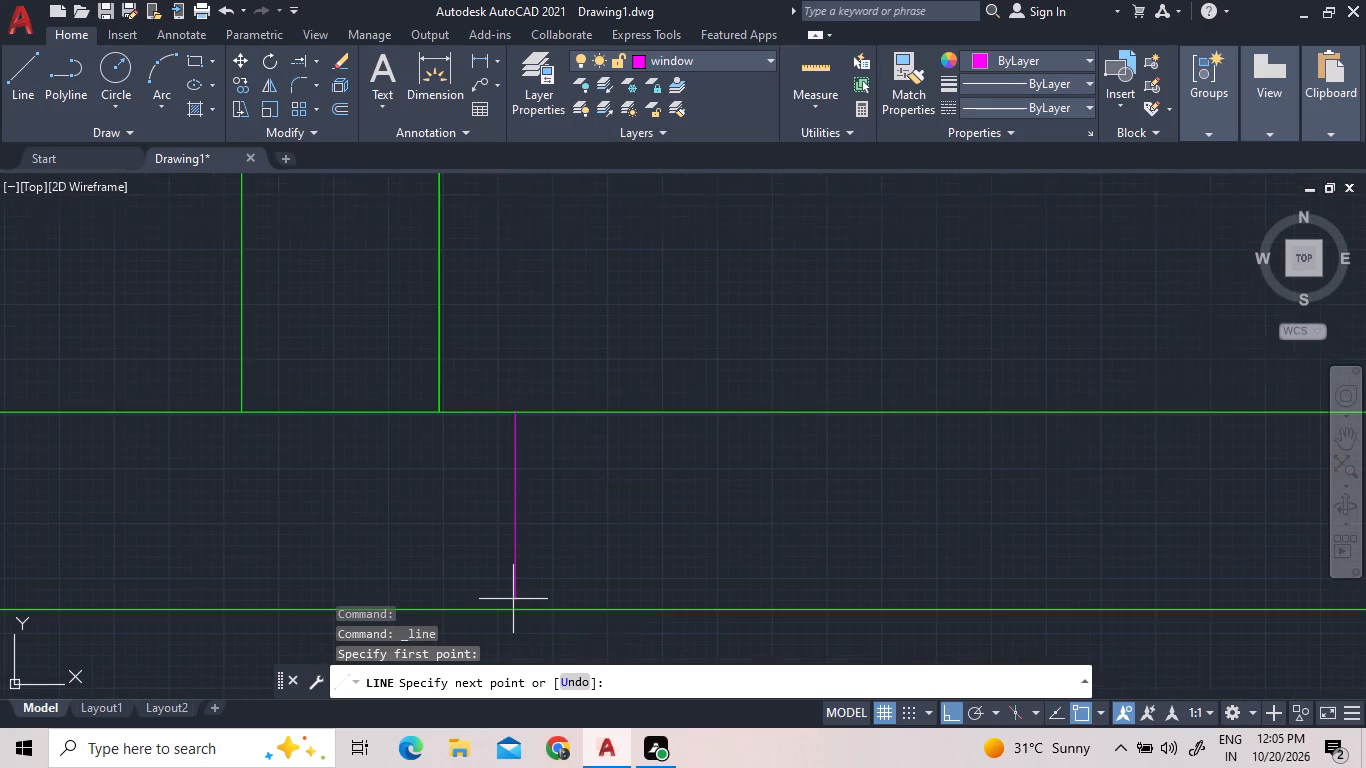
pyautogui.scroll(2, 505, 609)
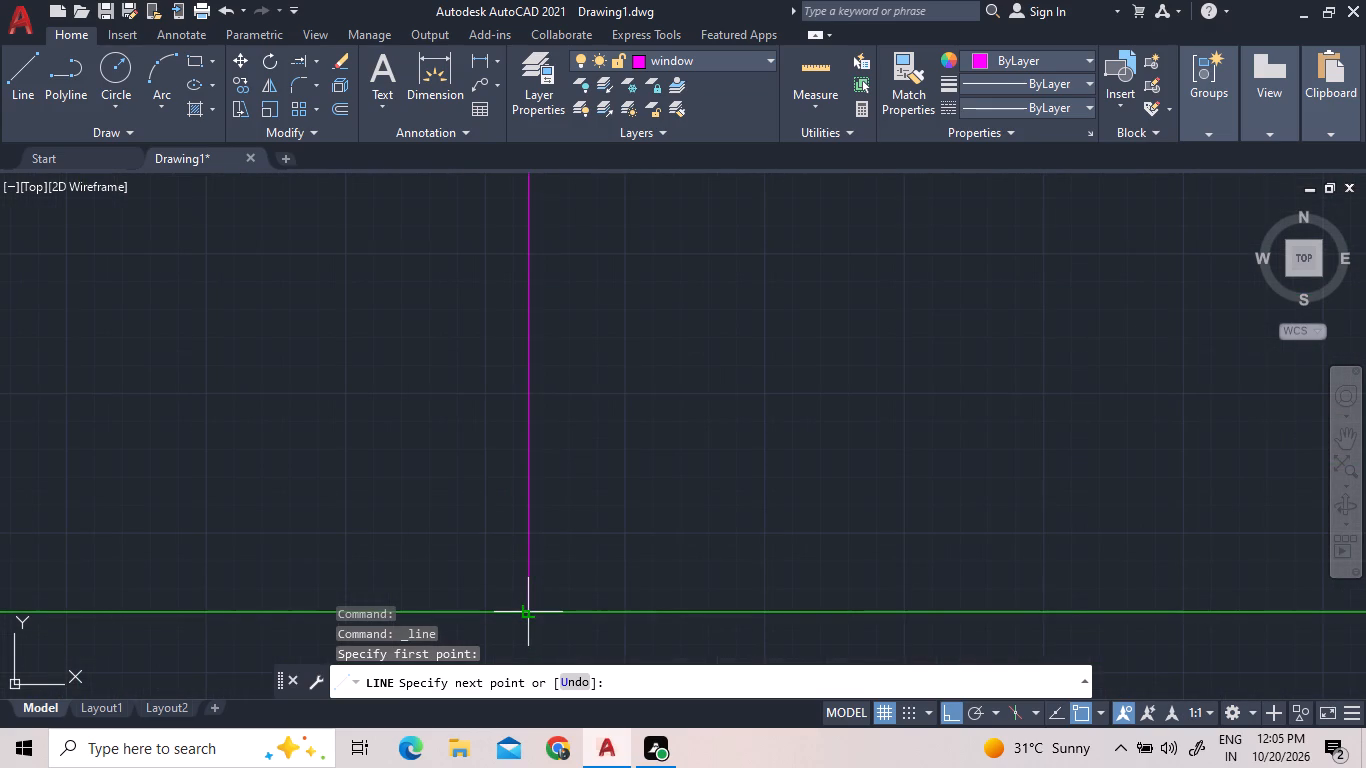
pyautogui.click(525, 613)
# Draw a horizontal centre line about 4'-2" long at mid-wall, joining the two jamb lines in the lower east room's south wall.
pyautogui.scroll(-8, 525, 624)
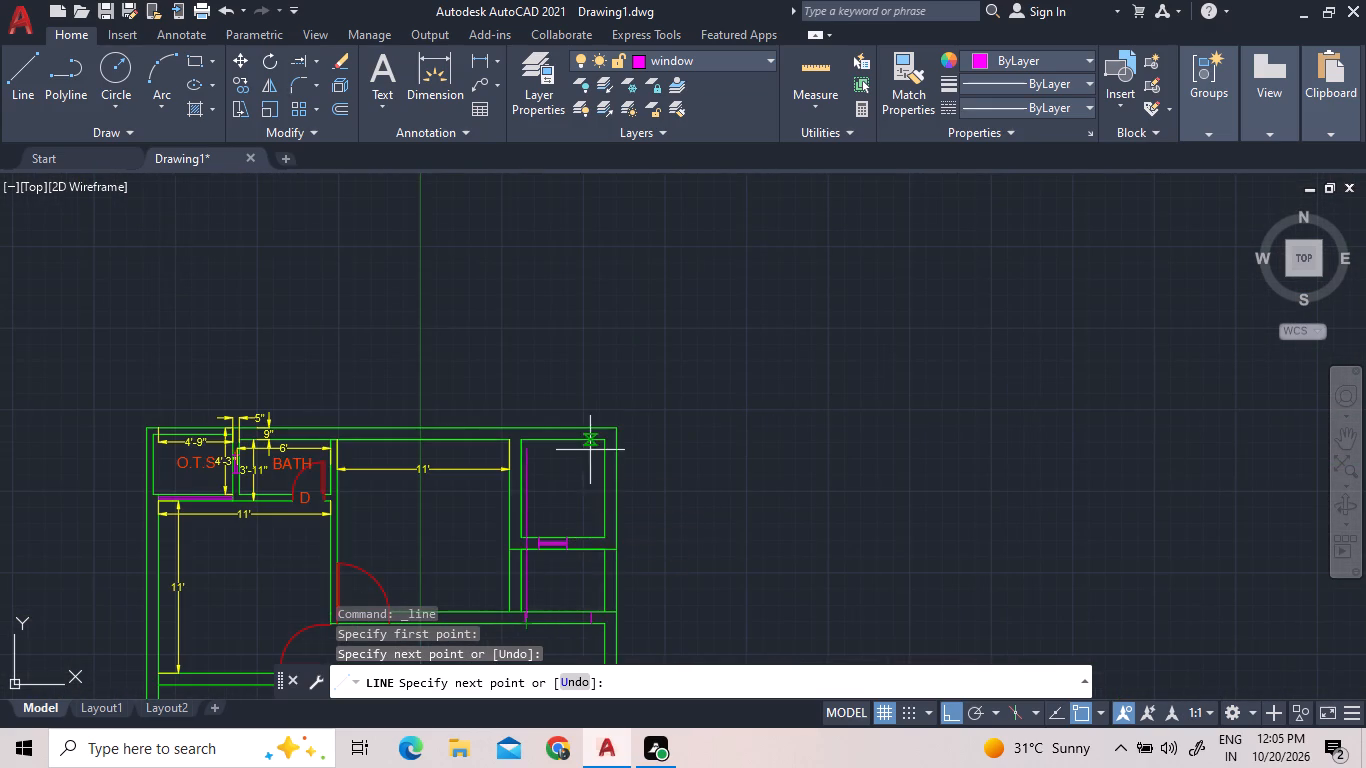
pyautogui.scroll(-3, 584, 460)
pyautogui.scroll(6, 568, 516)
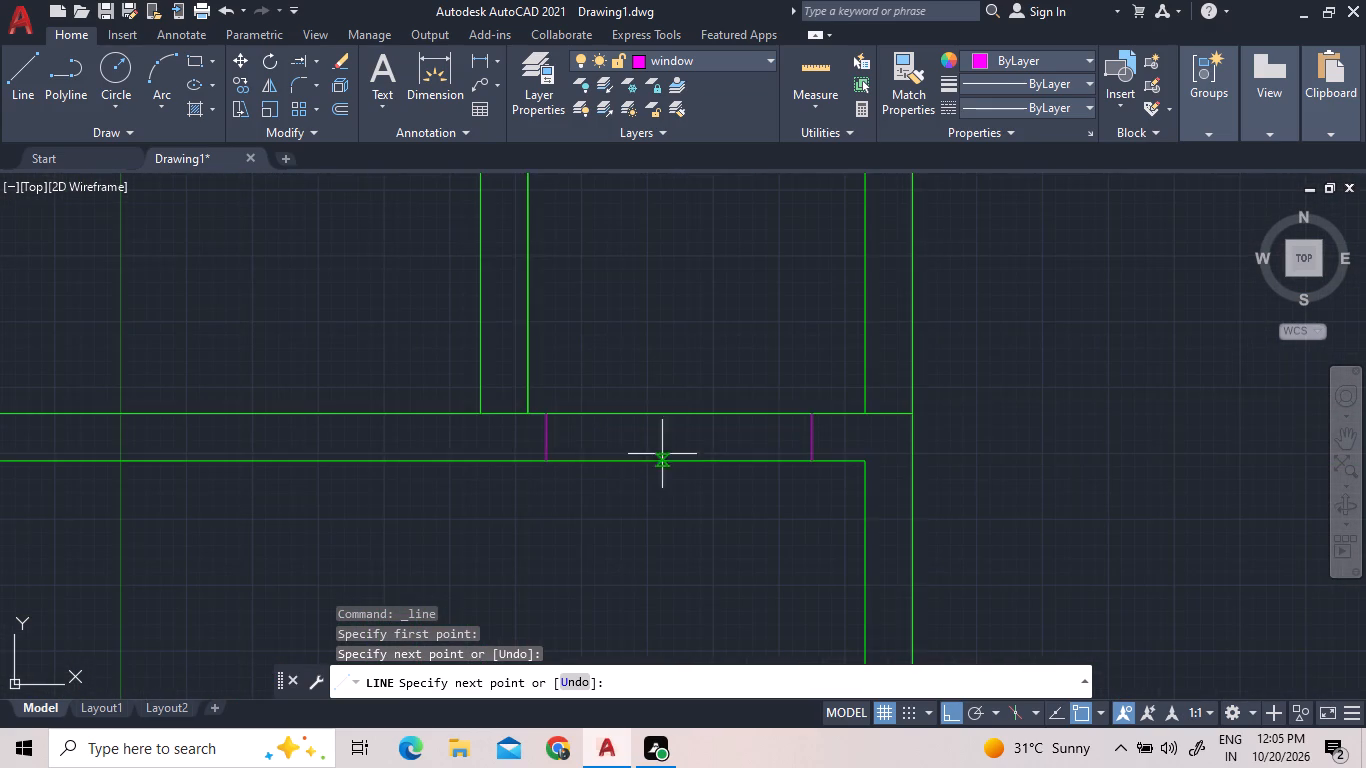
pyautogui.scroll(2, 687, 439)
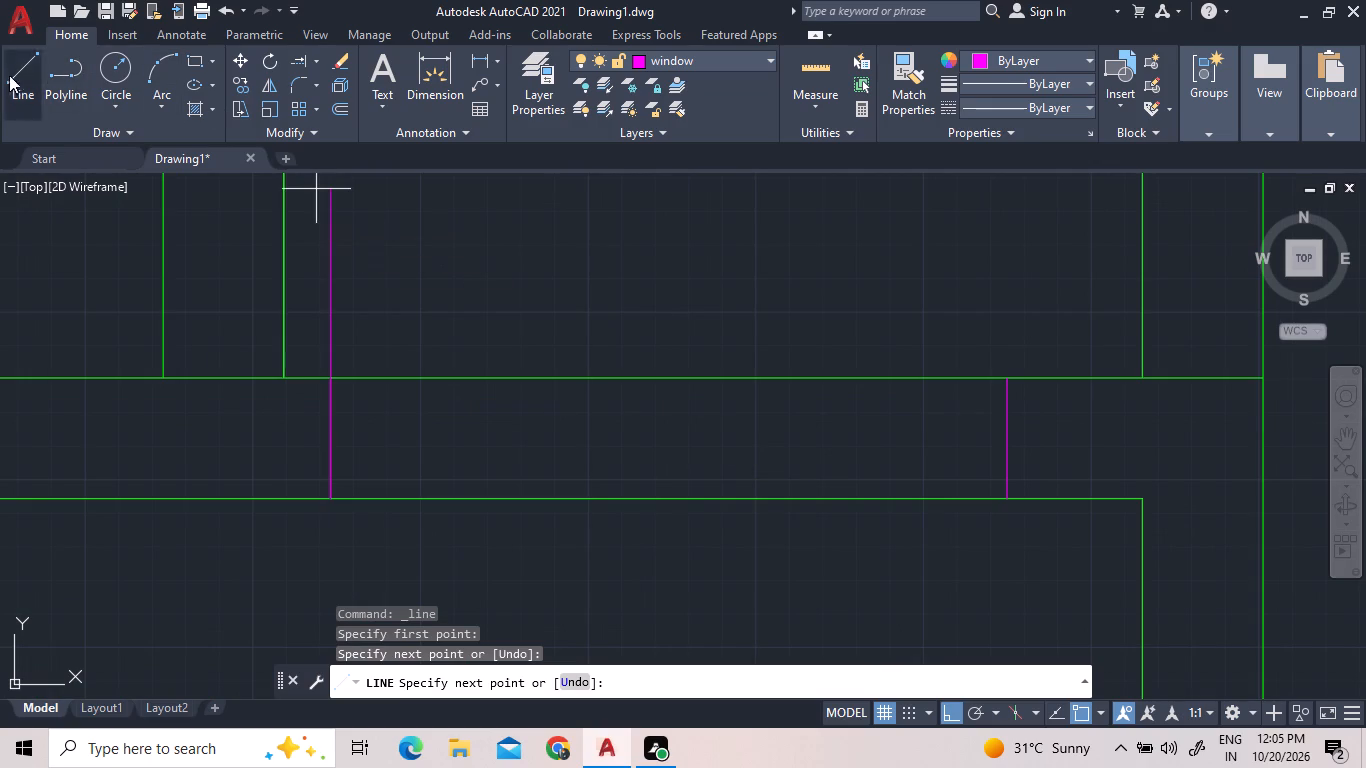
pyautogui.click(12, 77)
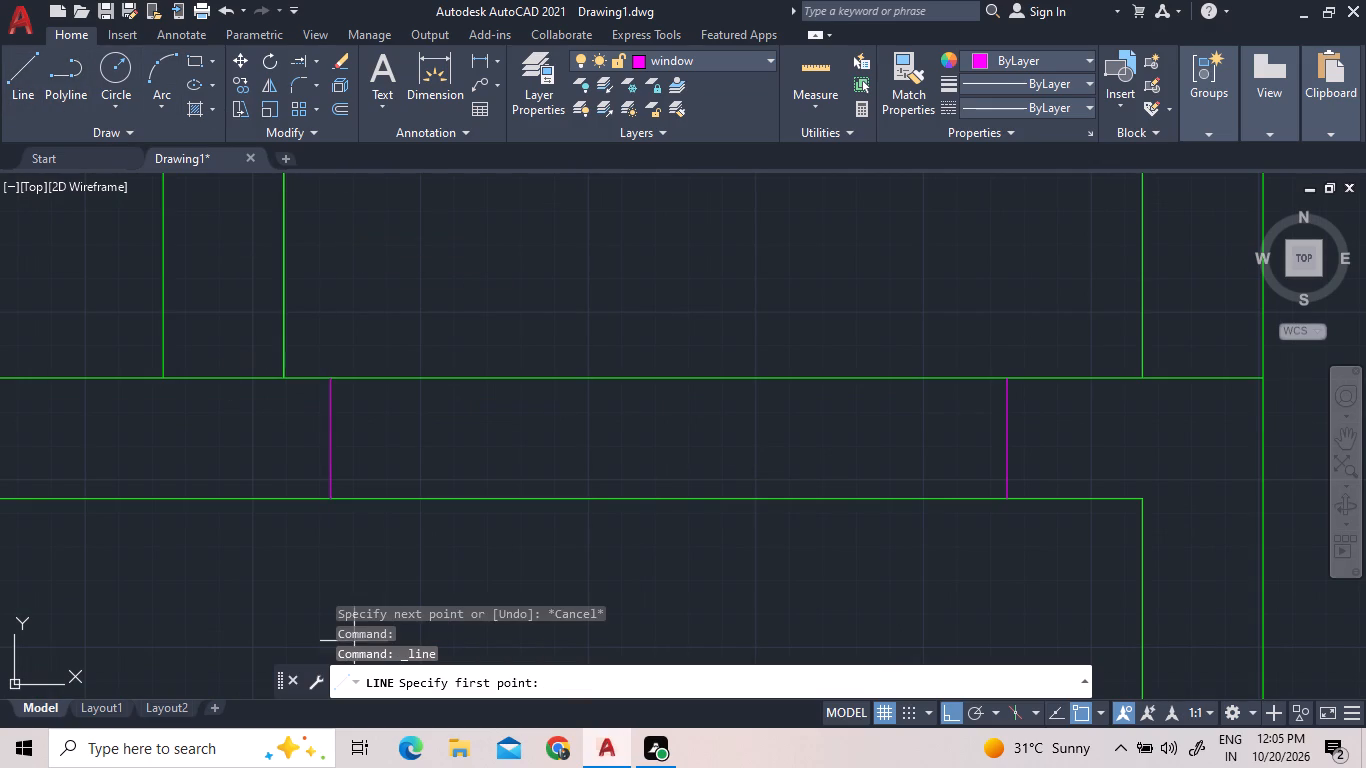
pyautogui.click(325, 442)
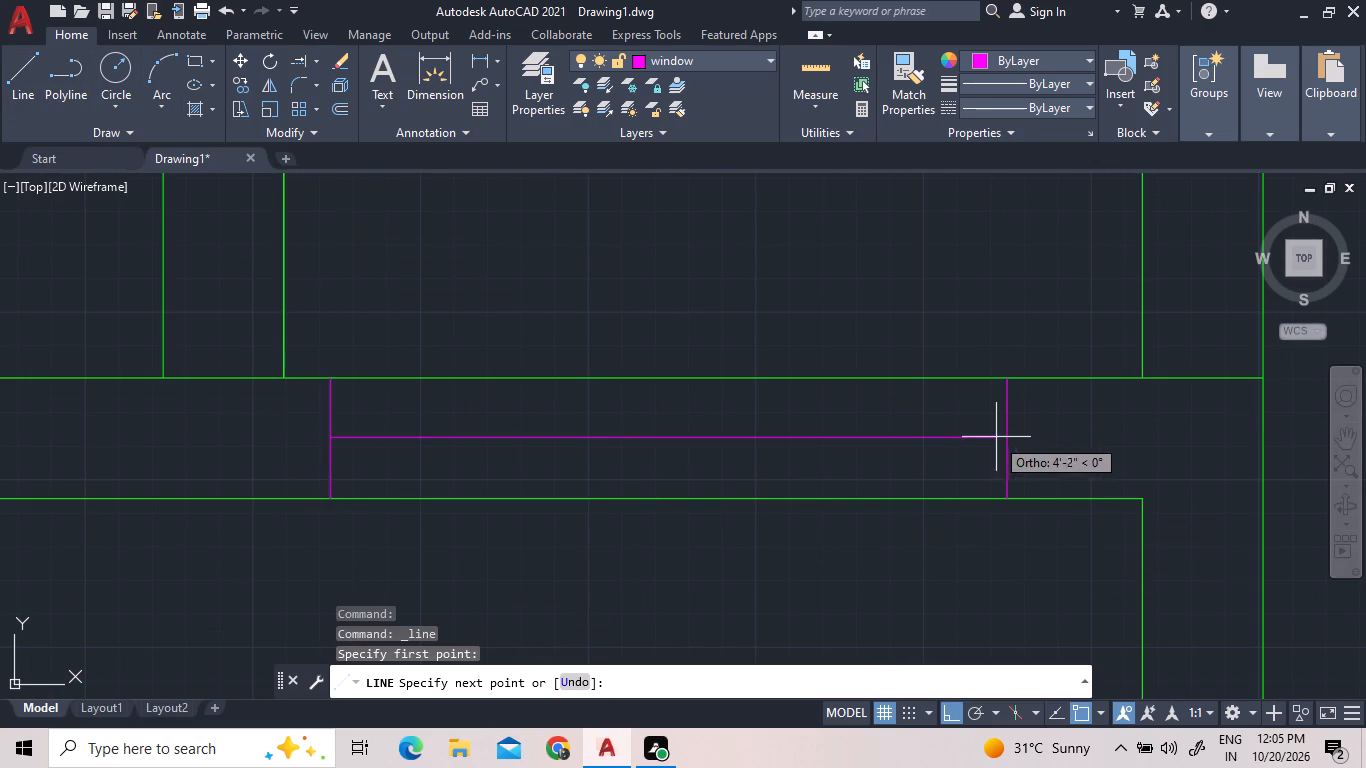
pyautogui.click(1007, 438)
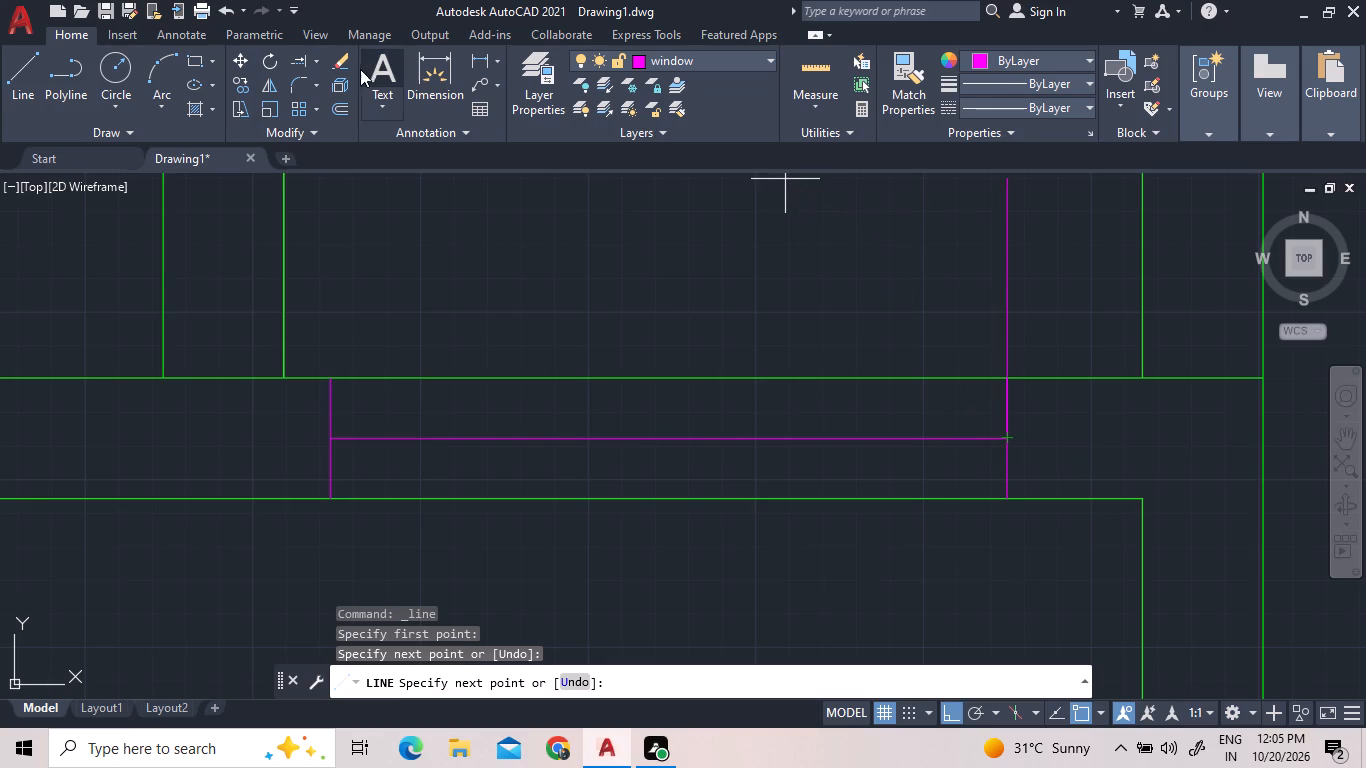
# Offset the south wall window's horizontal centre line 1" to both its north and south sides.
pyautogui.click(335, 101)
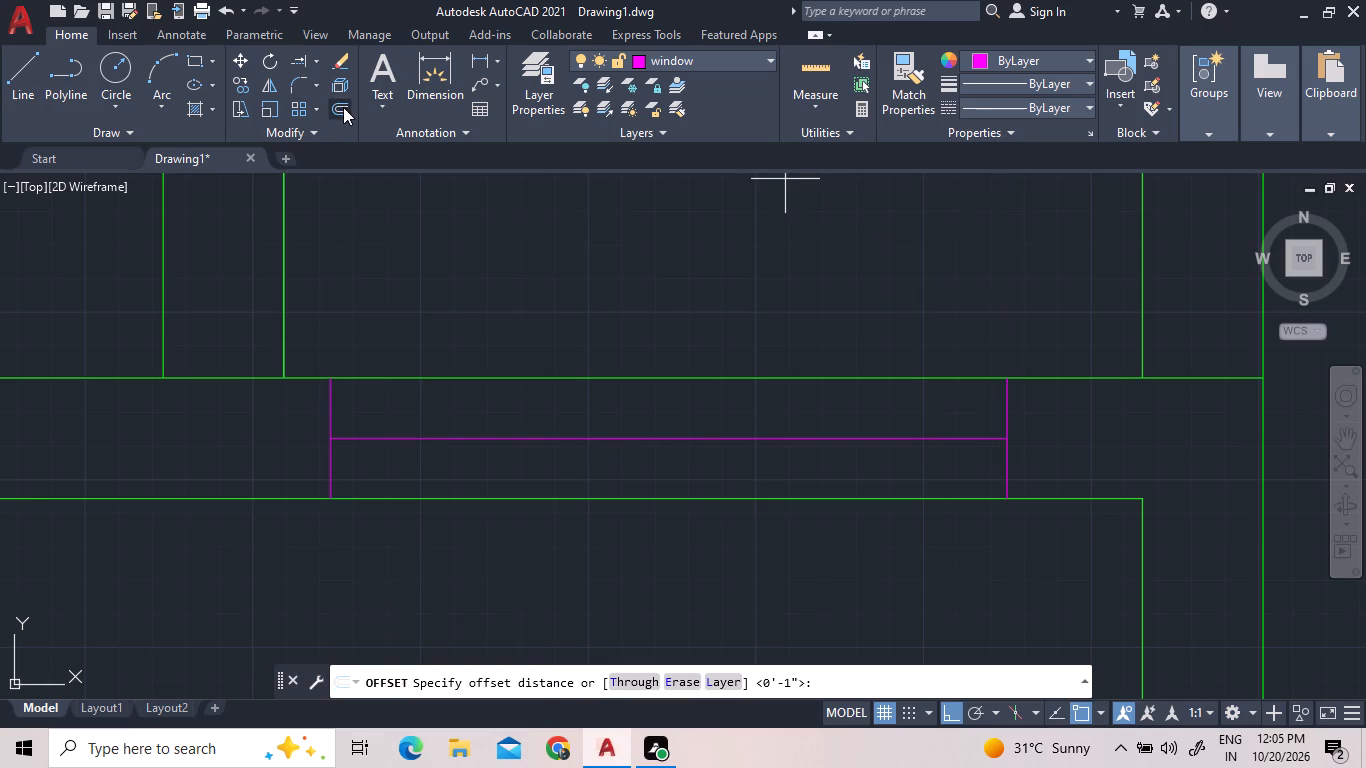
pyautogui.press('Return')
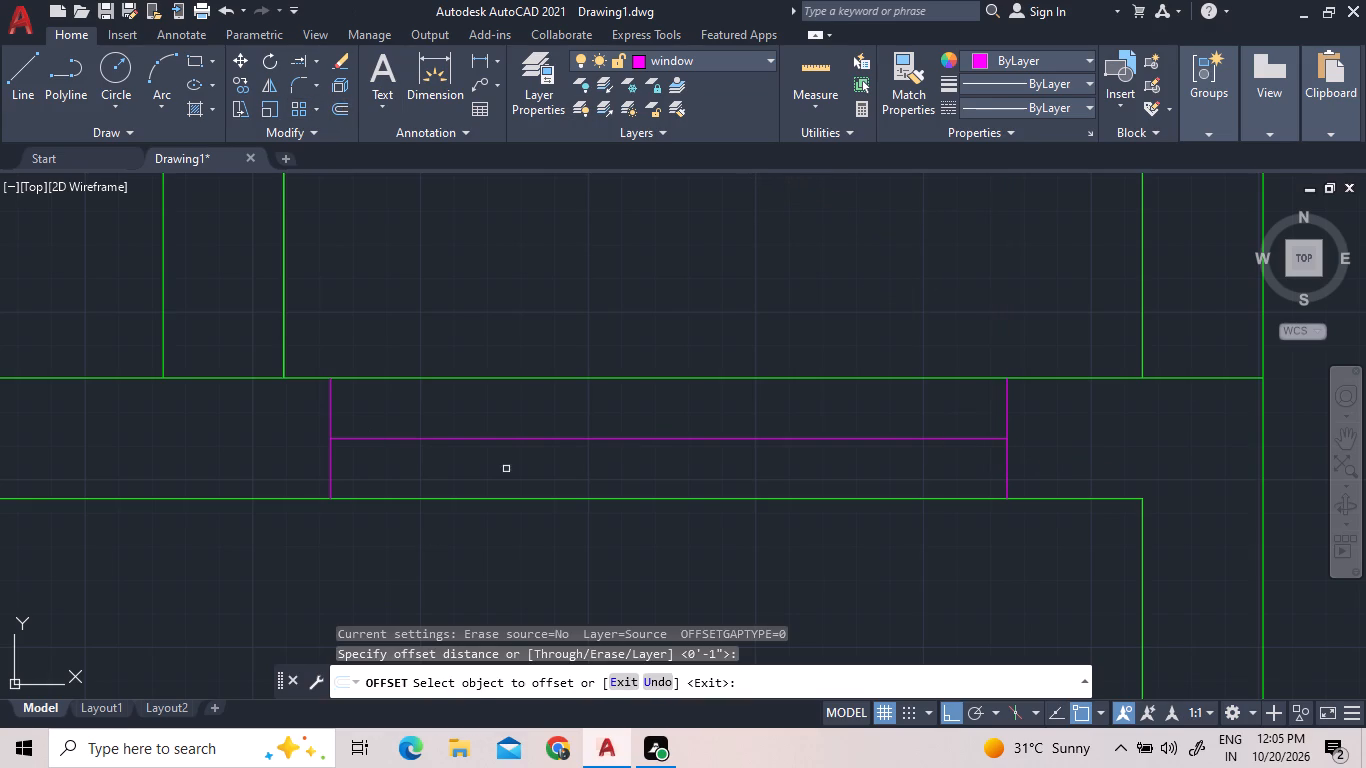
pyautogui.click(544, 437)
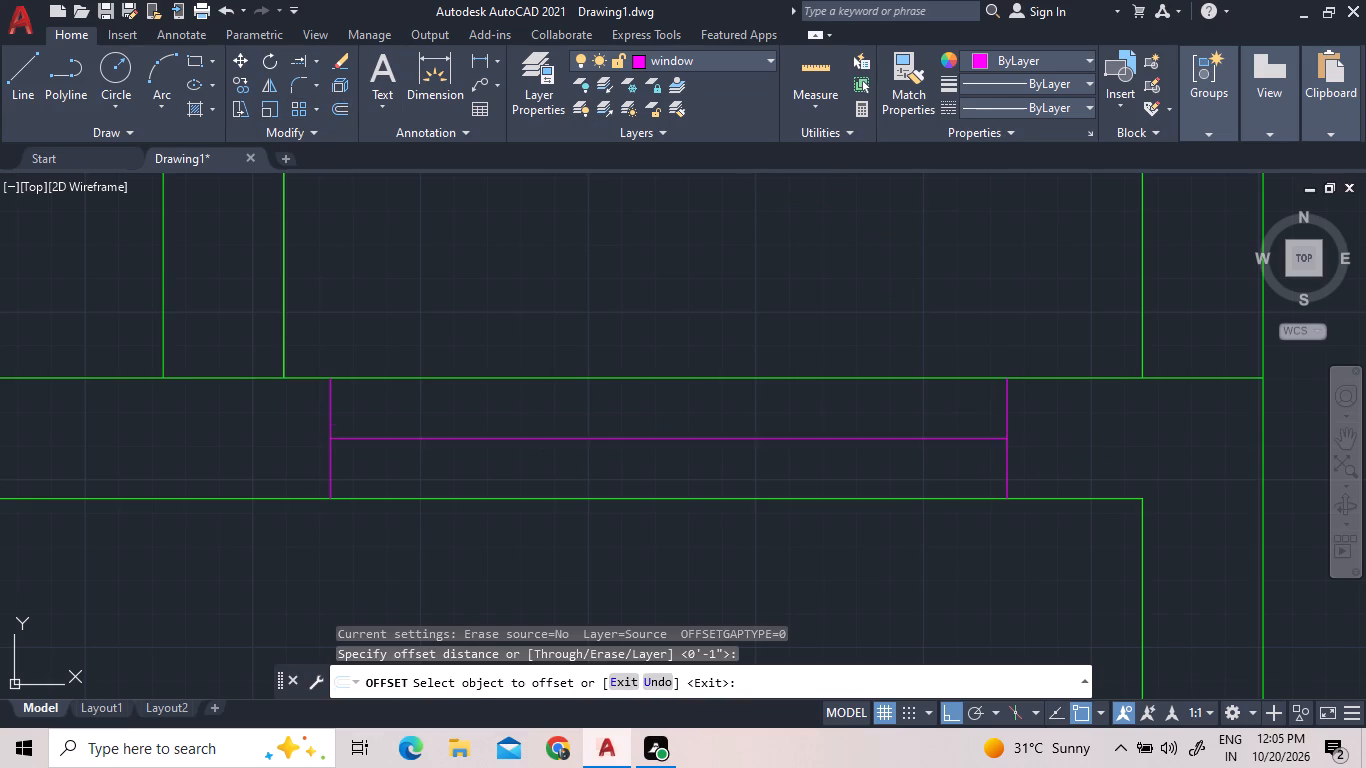
pyautogui.click(543, 407)
pyautogui.click(534, 441)
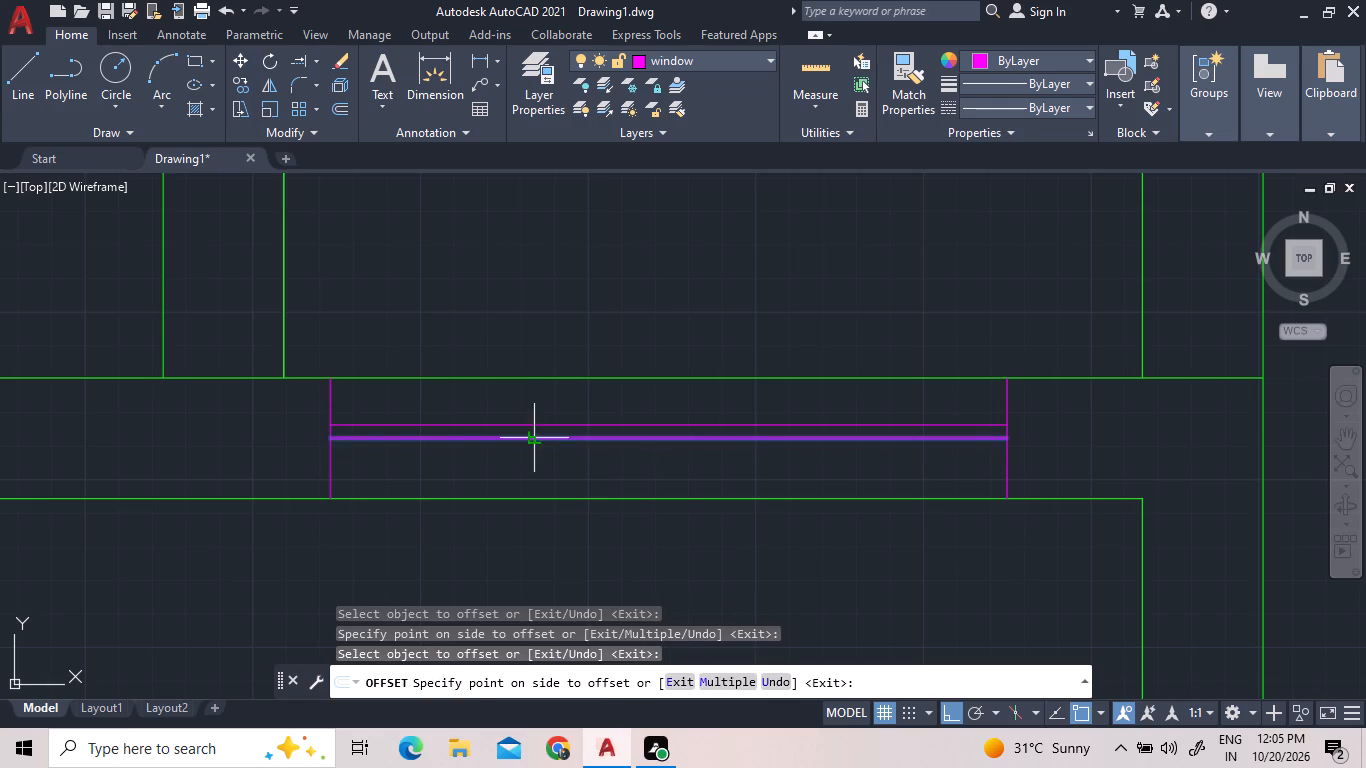
pyautogui.click(528, 478)
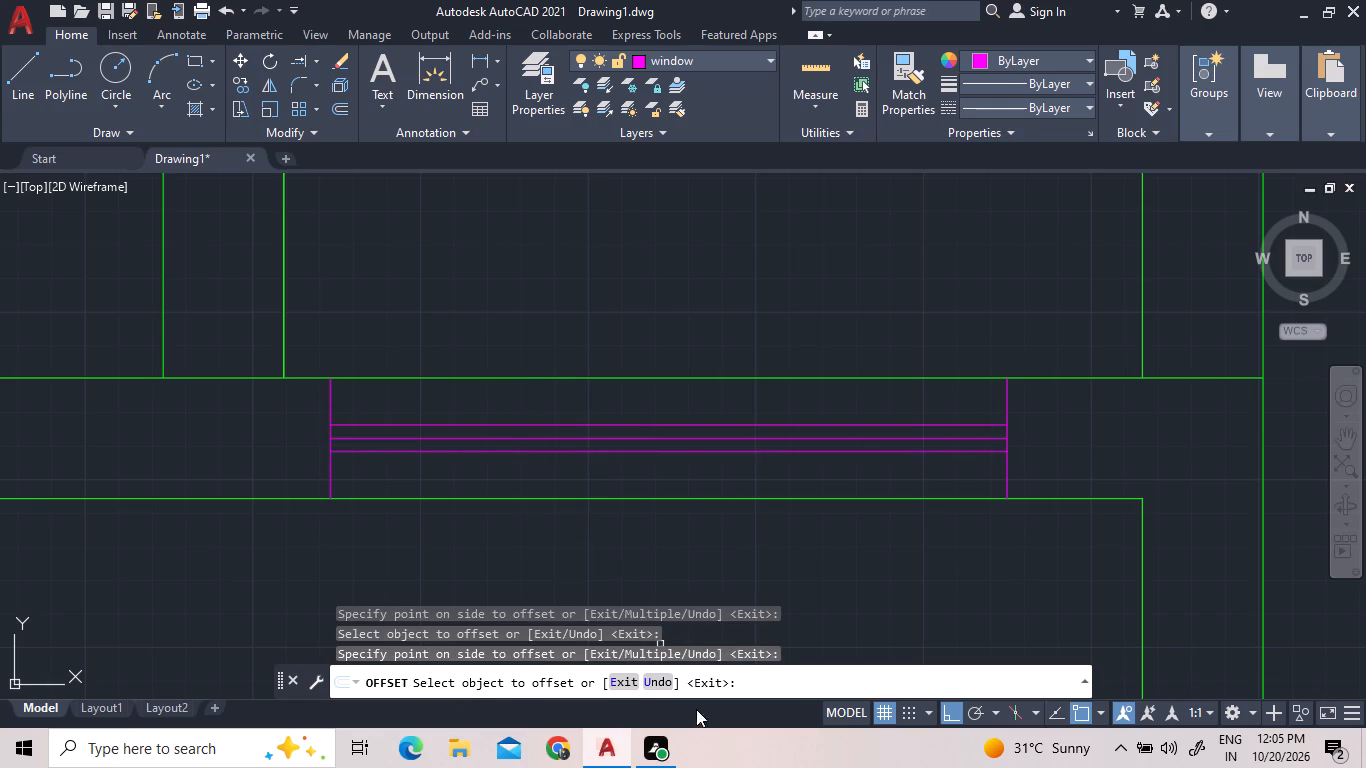
pyautogui.scroll(-3, 558, 527)
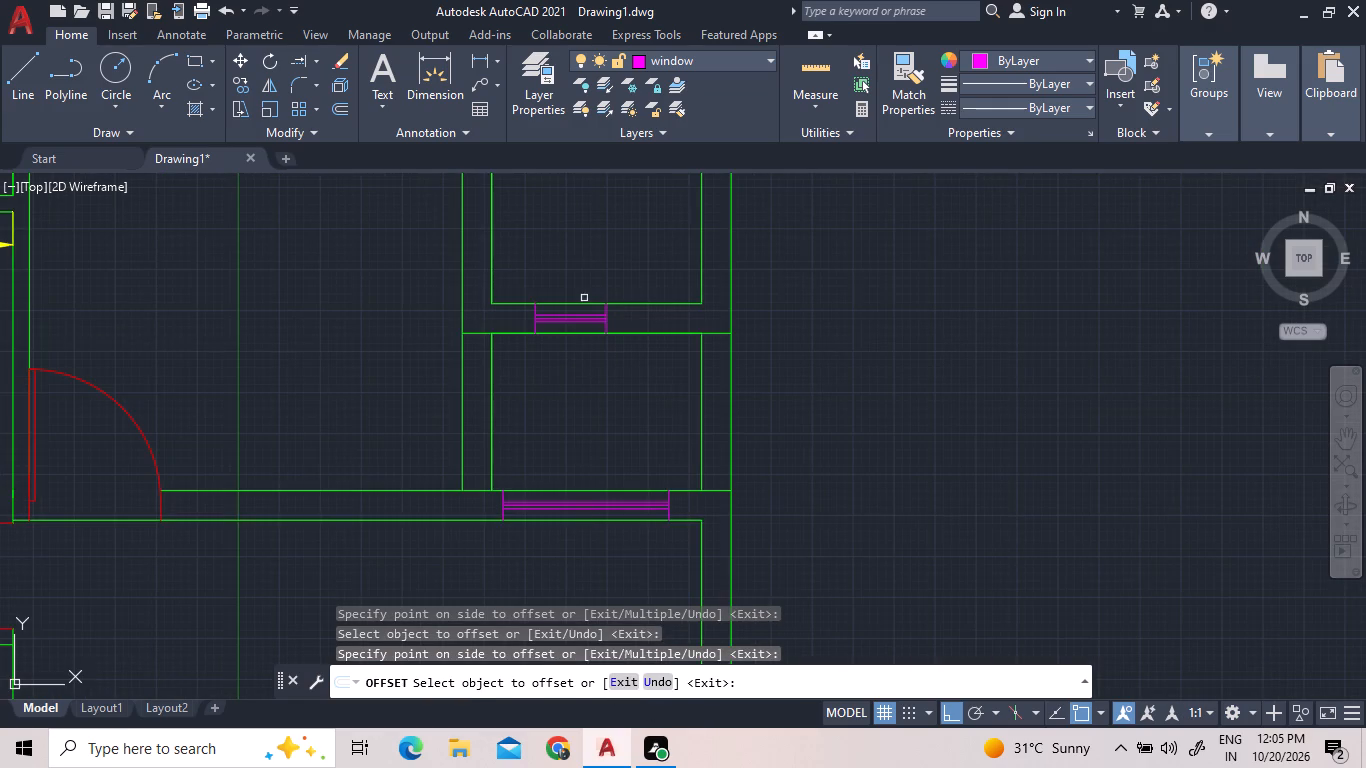
pyautogui.scroll(2, 557, 351)
pyautogui.scroll(-2, 560, 350)
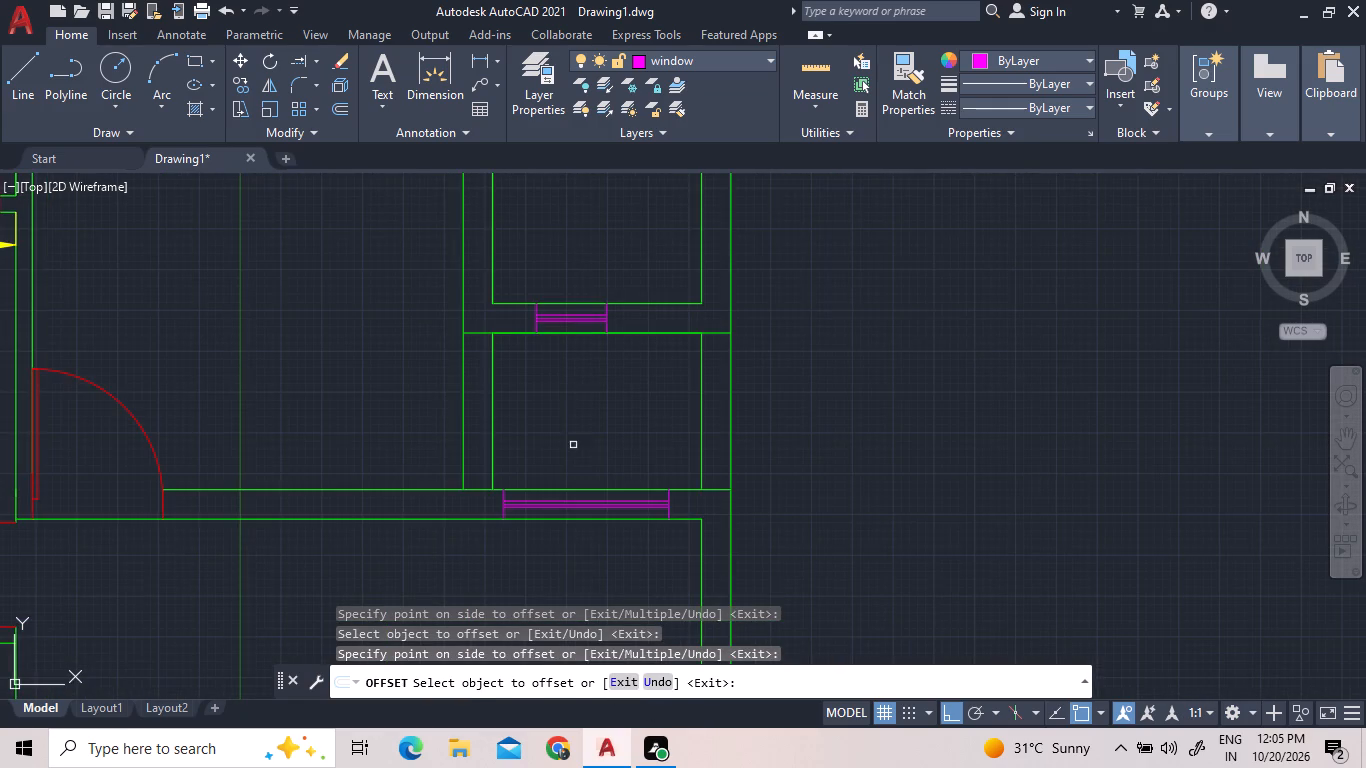
pyautogui.scroll(2, 573, 514)
pyautogui.rightClick(575, 413)
pyautogui.click(603, 417)
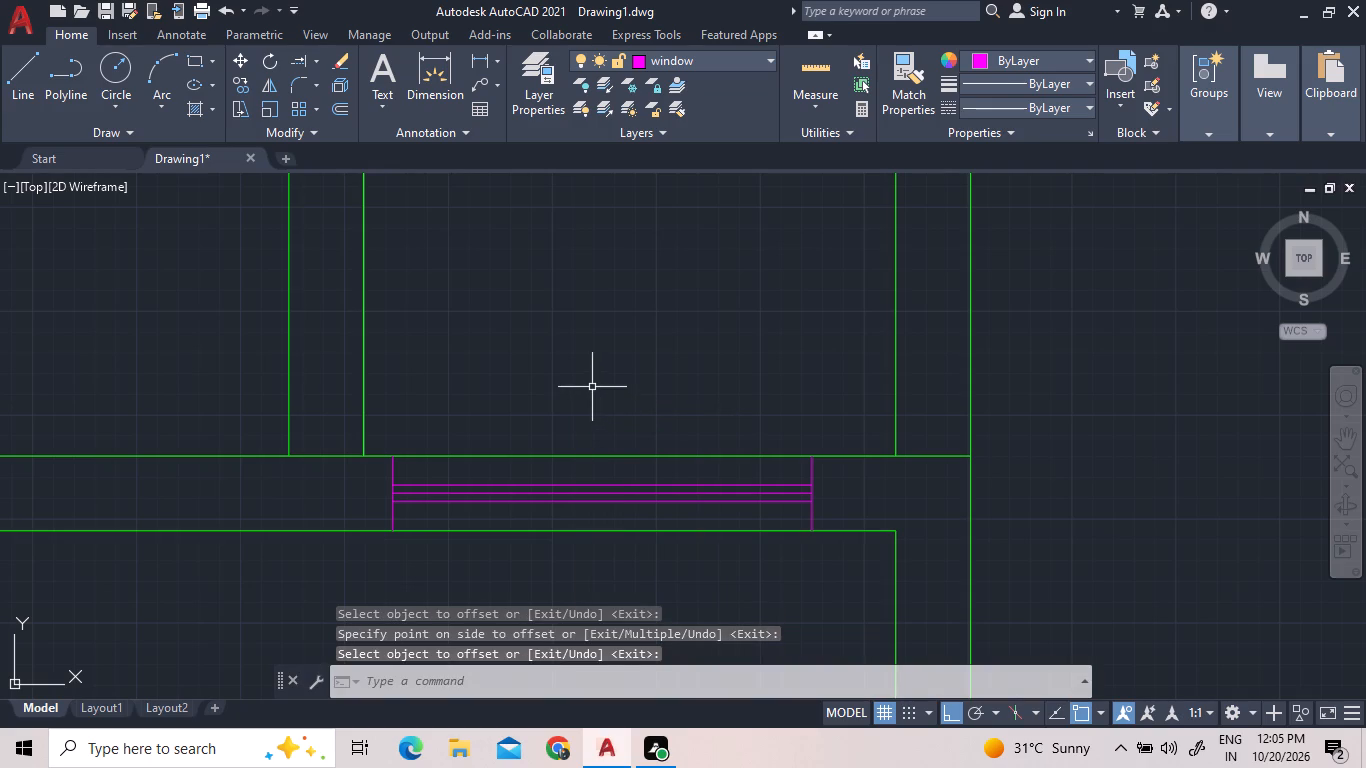
# Draw a vertical window line mid-wall in the lower small east room's west wall, from its north edge to the south wall.
pyautogui.scroll(-1, 514, 396)
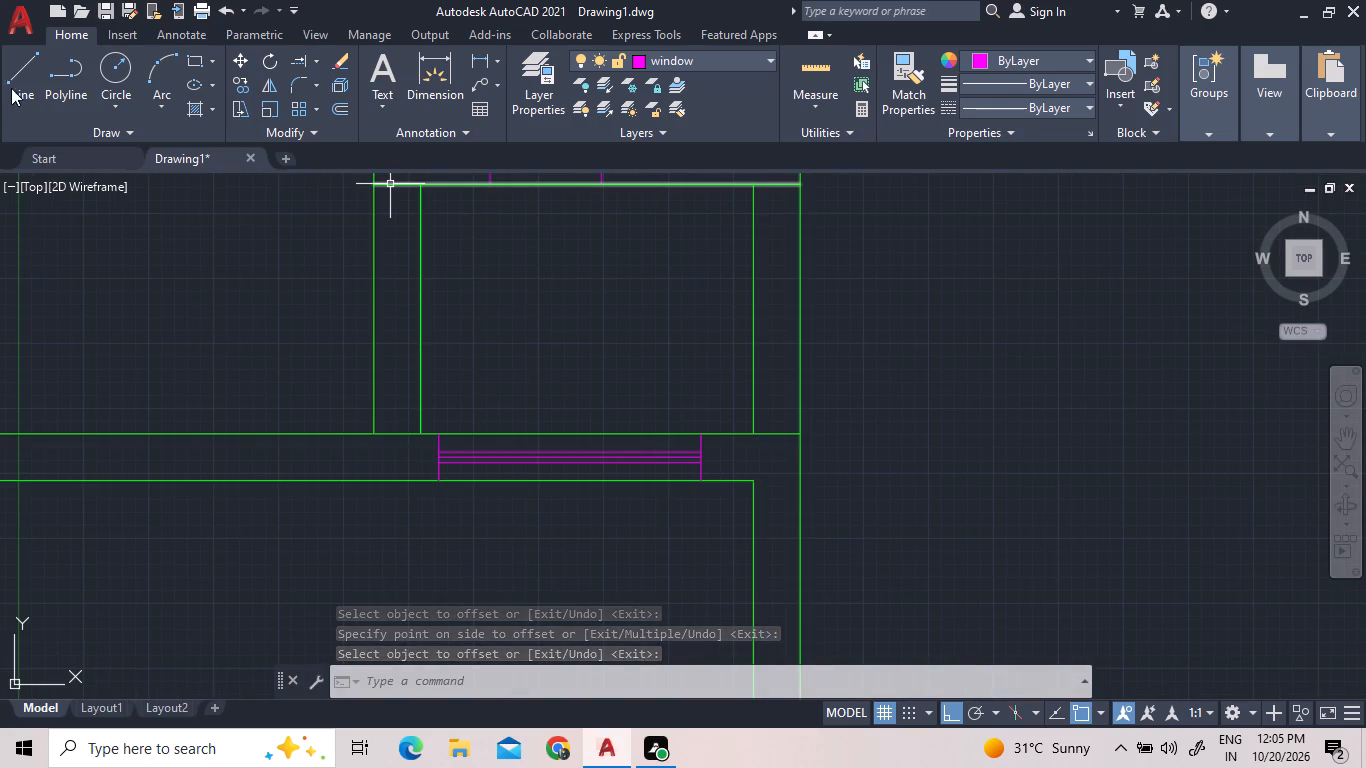
pyautogui.click(25, 82)
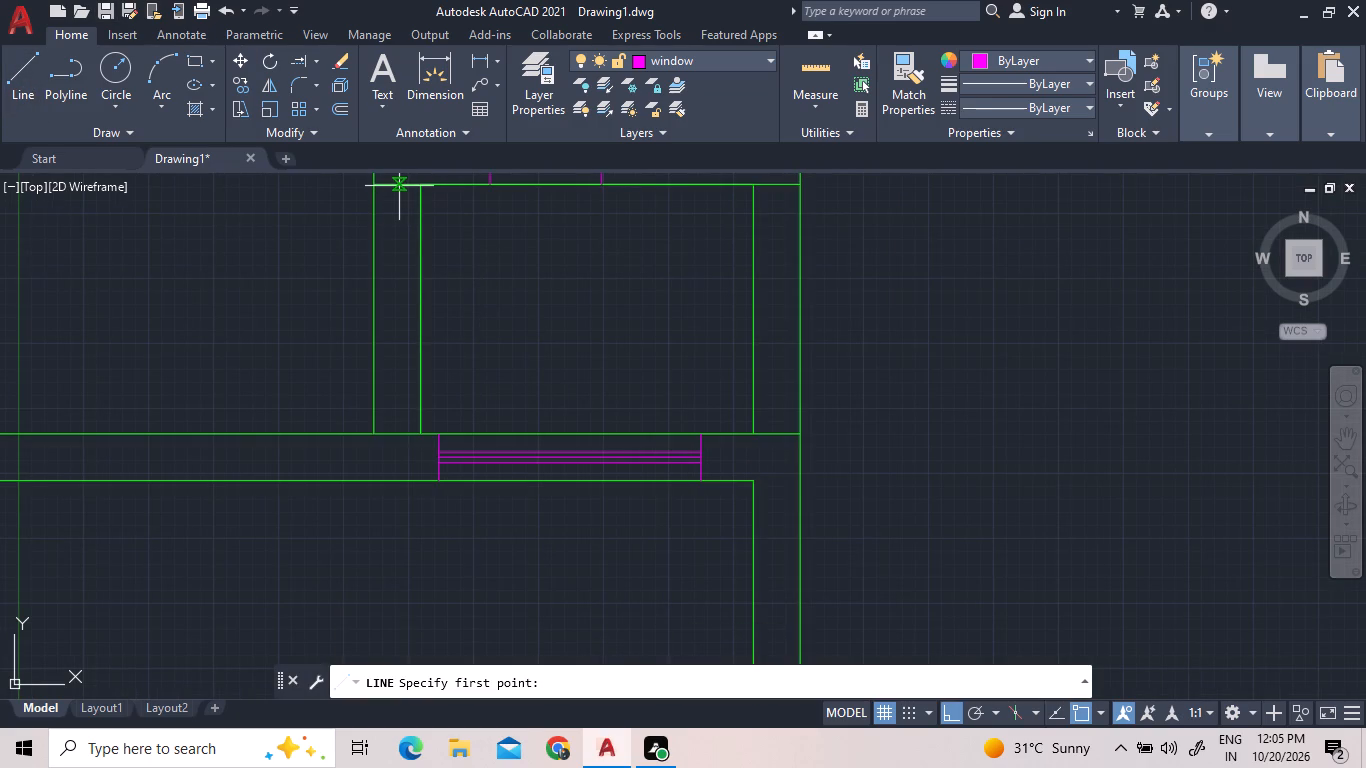
pyautogui.click(395, 185)
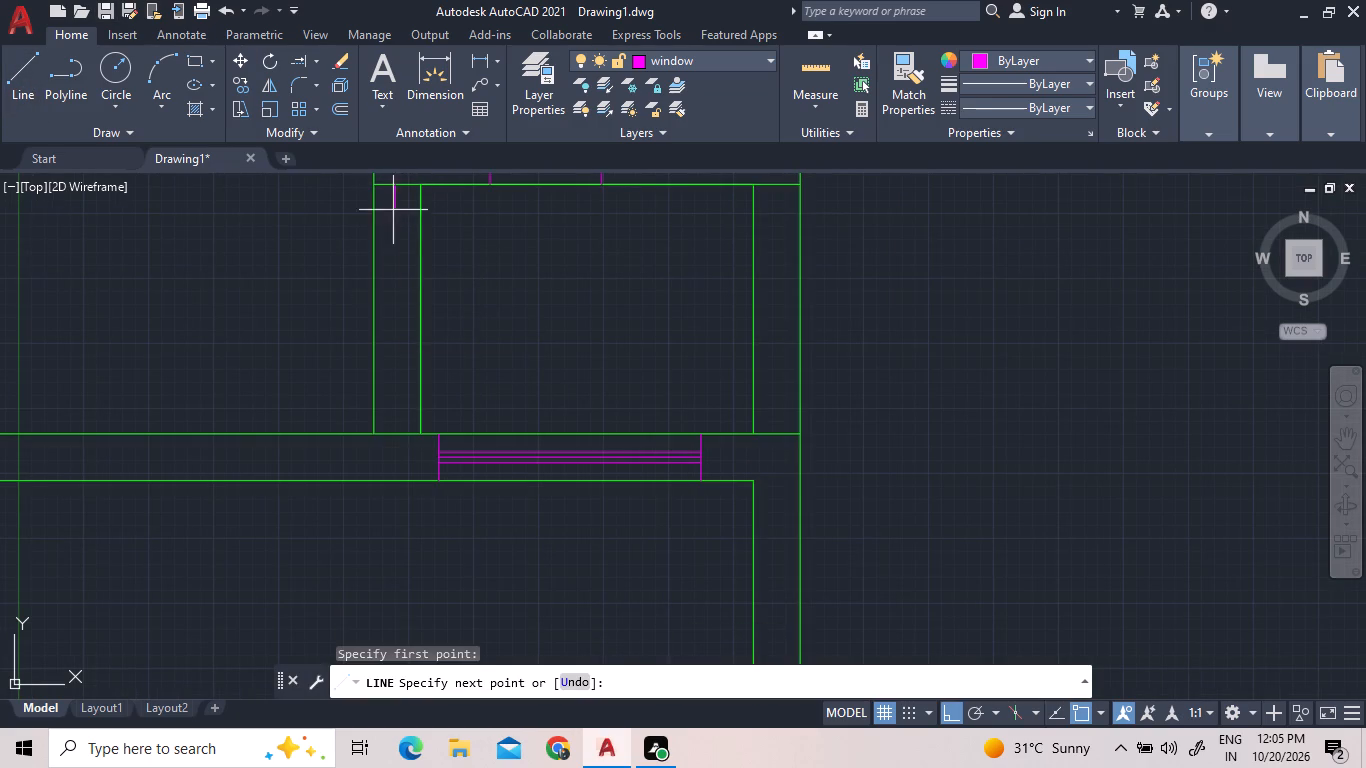
pyautogui.click(390, 435)
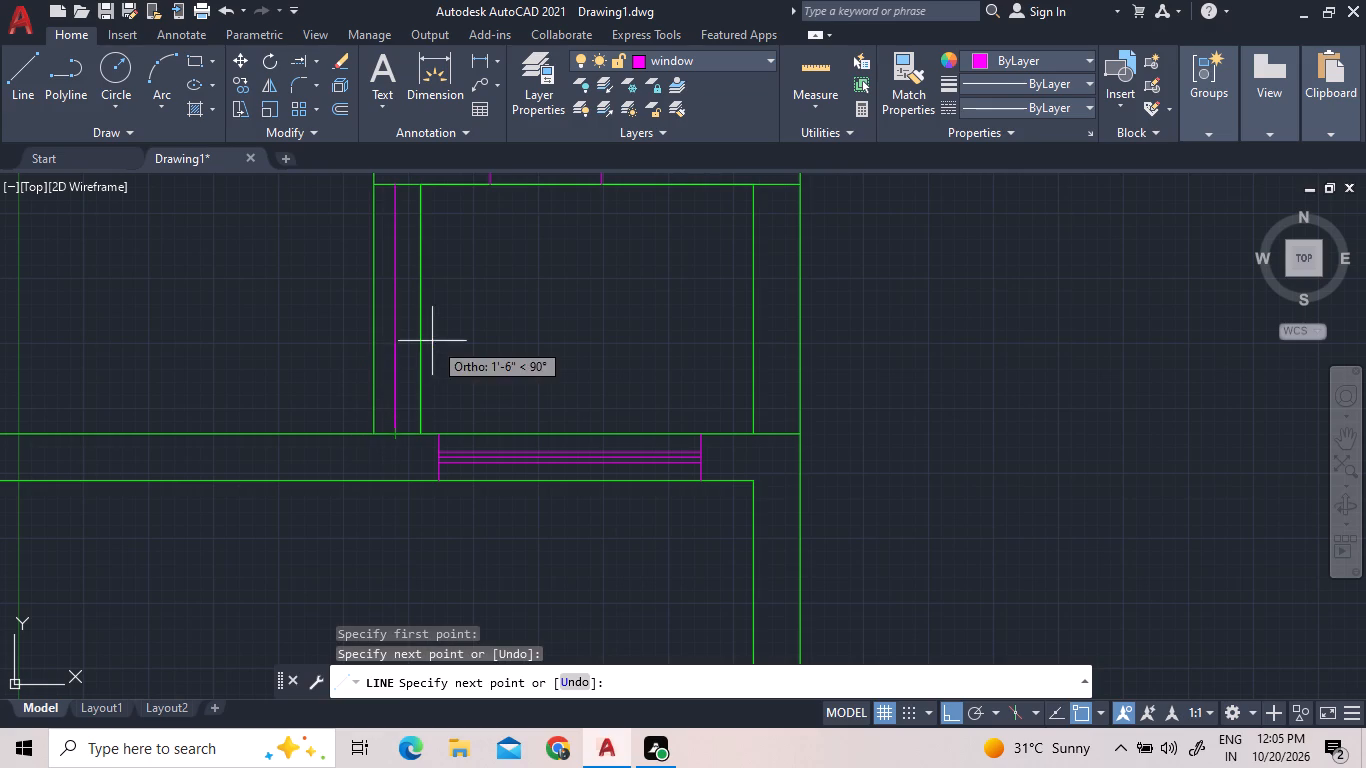
pyautogui.rightClick(434, 339)
pyautogui.click(480, 347)
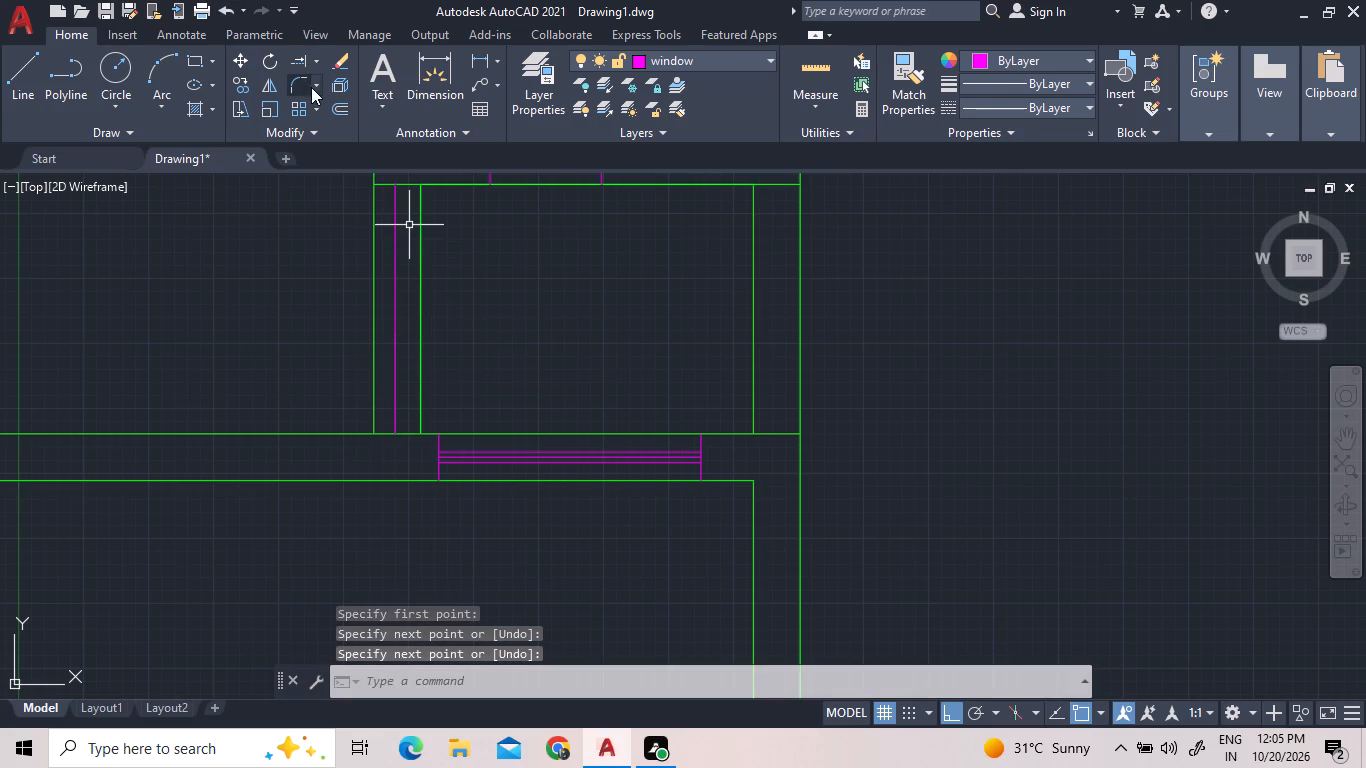
# Offset the west wall's vertical window line 1" to both its west and east sides.
pyautogui.click(348, 111)
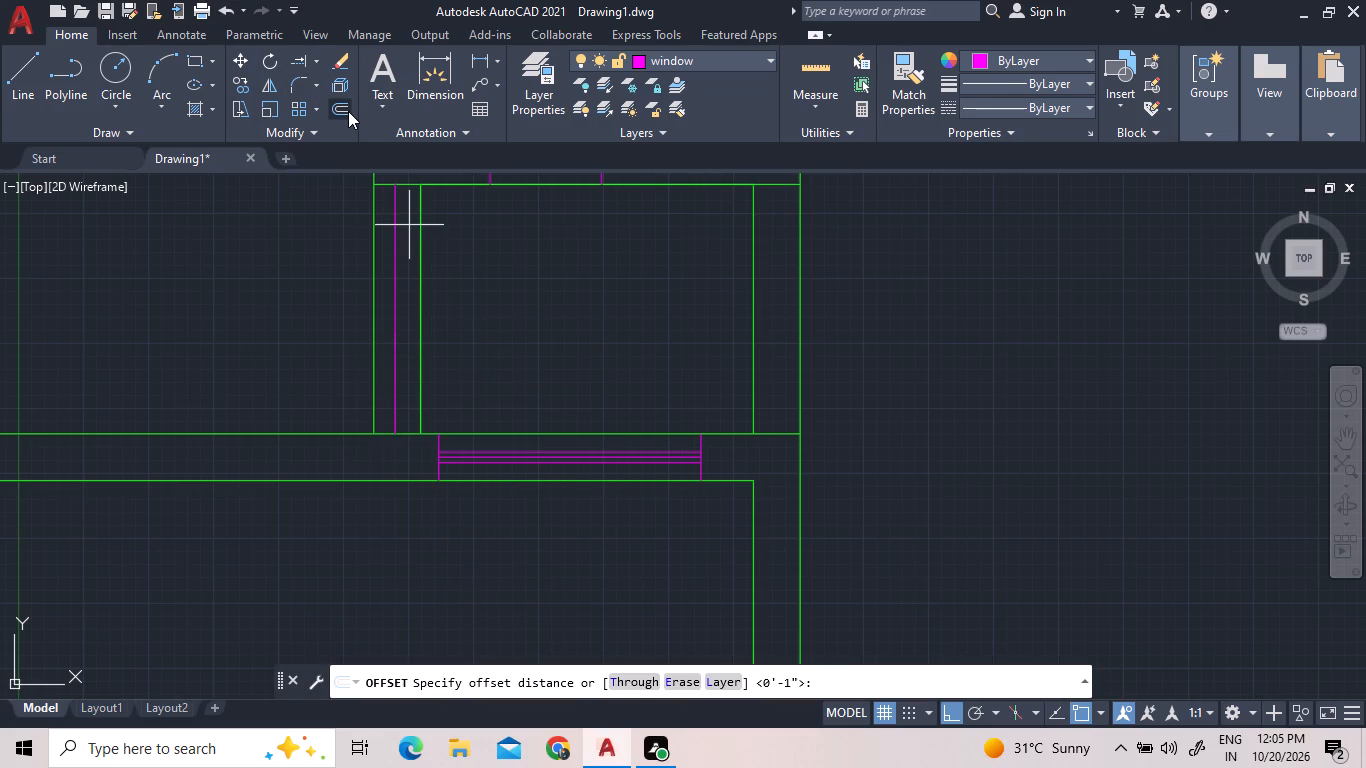
pyautogui.press('Return')
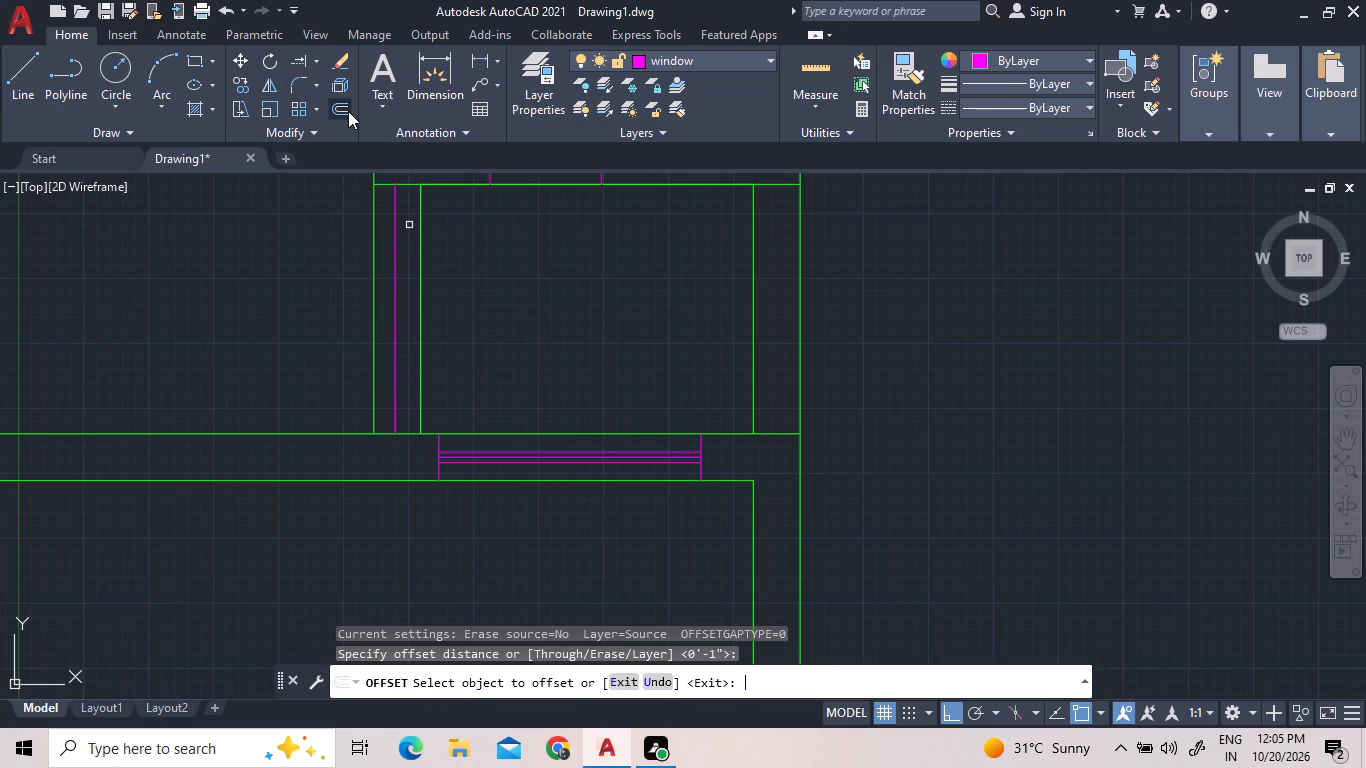
pyautogui.scroll(1, 360, 96)
pyautogui.scroll(2, 385, 214)
pyautogui.click(412, 231)
pyautogui.click(385, 248)
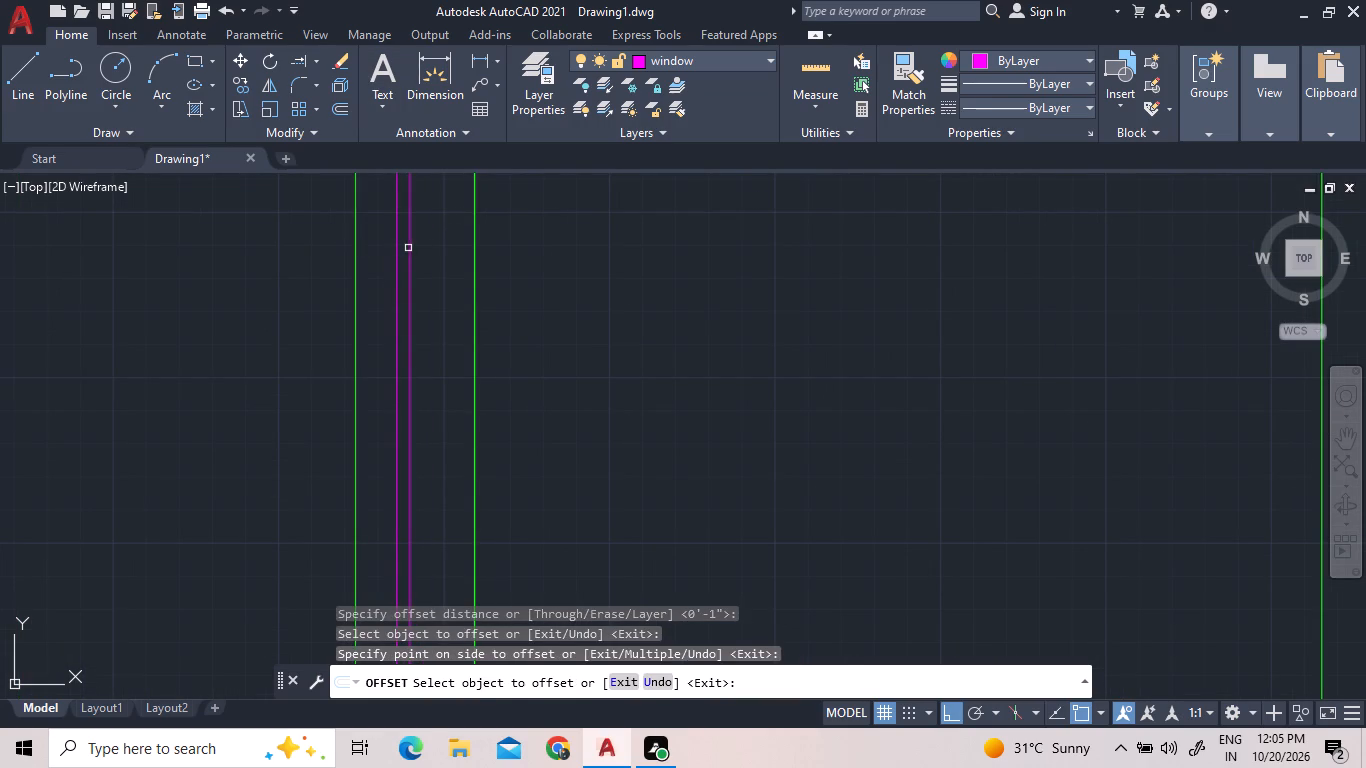
pyautogui.click(411, 248)
pyautogui.click(455, 255)
pyautogui.scroll(-4, 467, 260)
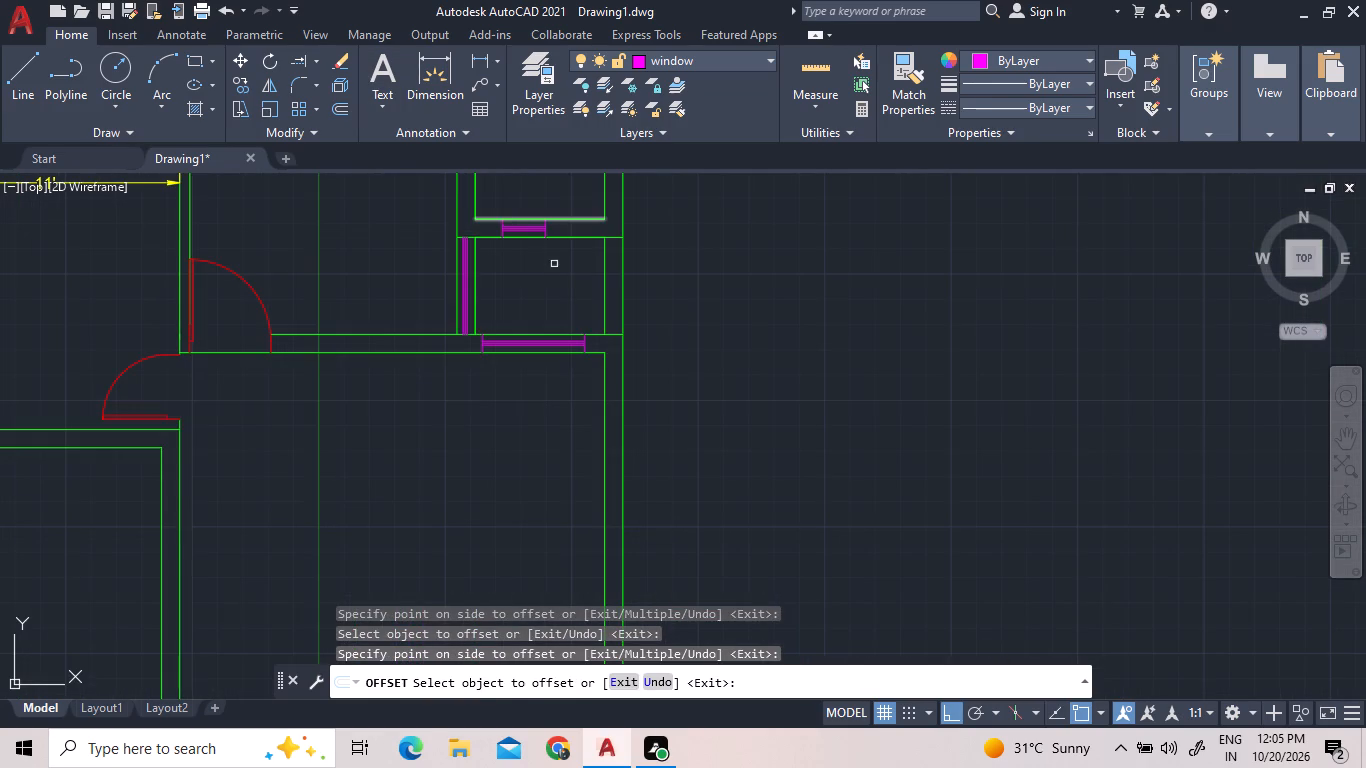
pyautogui.moveTo(379, 266); pyautogui.dragTo(380, 251, button='right')
pyautogui.click(400, 273)
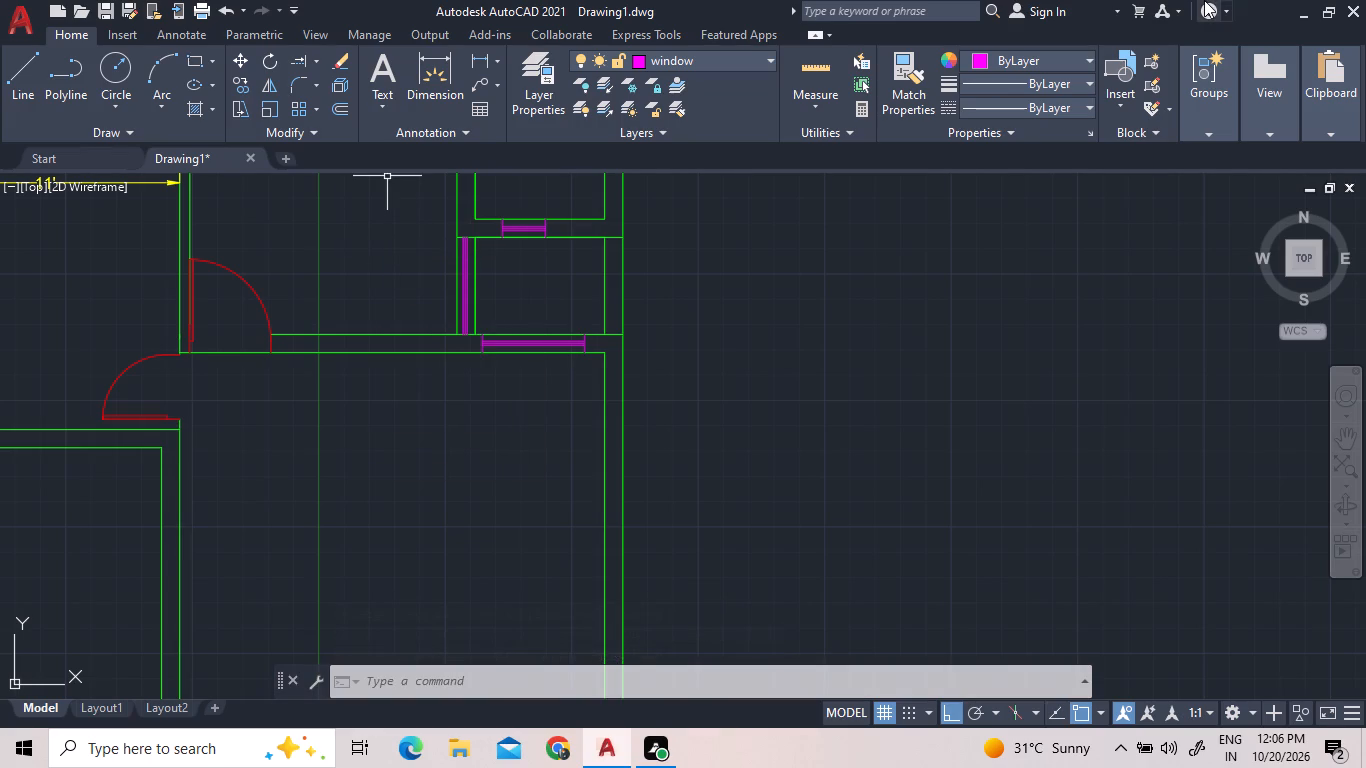
# Make dim the current layer and add a vertical linear dimension for the middle north room's interior length between its north and south walls.
pyautogui.scroll(-3, 249, 544)
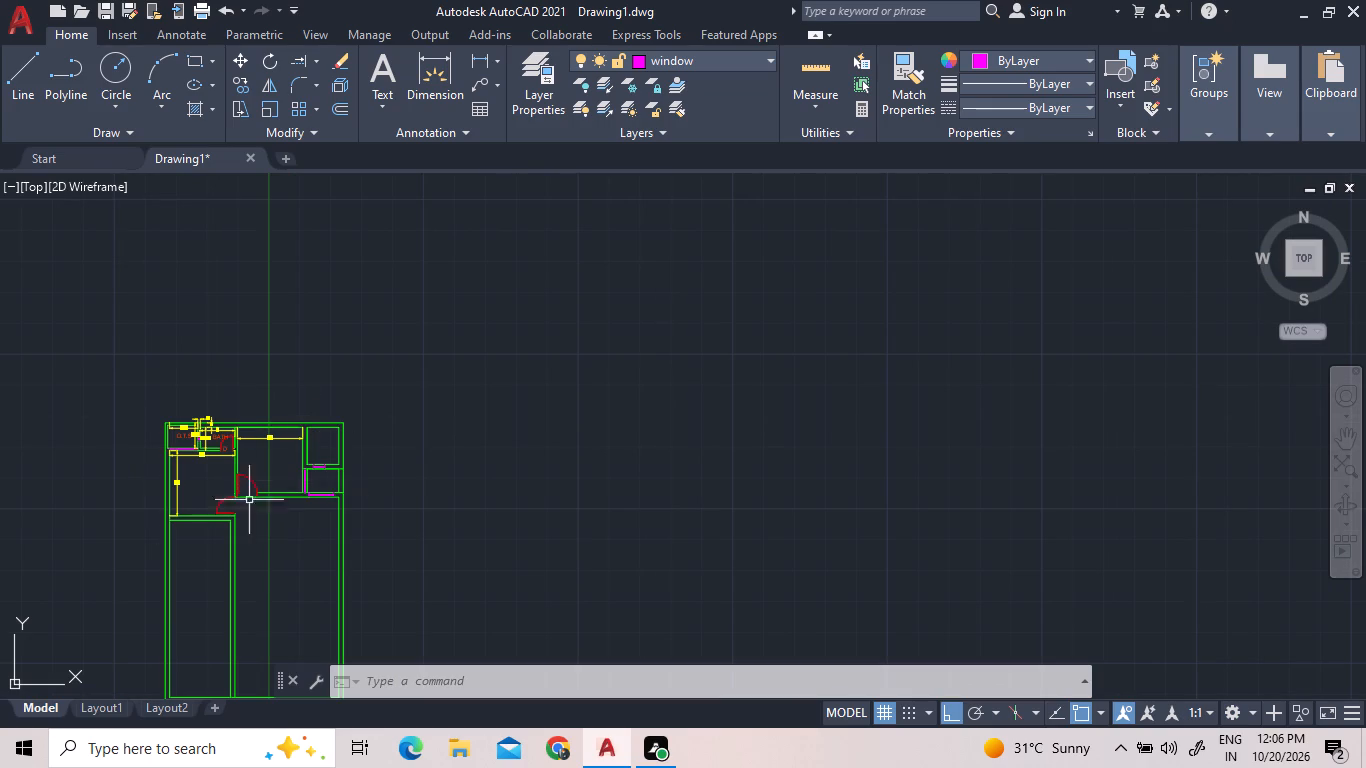
pyautogui.scroll(2, 148, 406)
pyautogui.scroll(2, 282, 527)
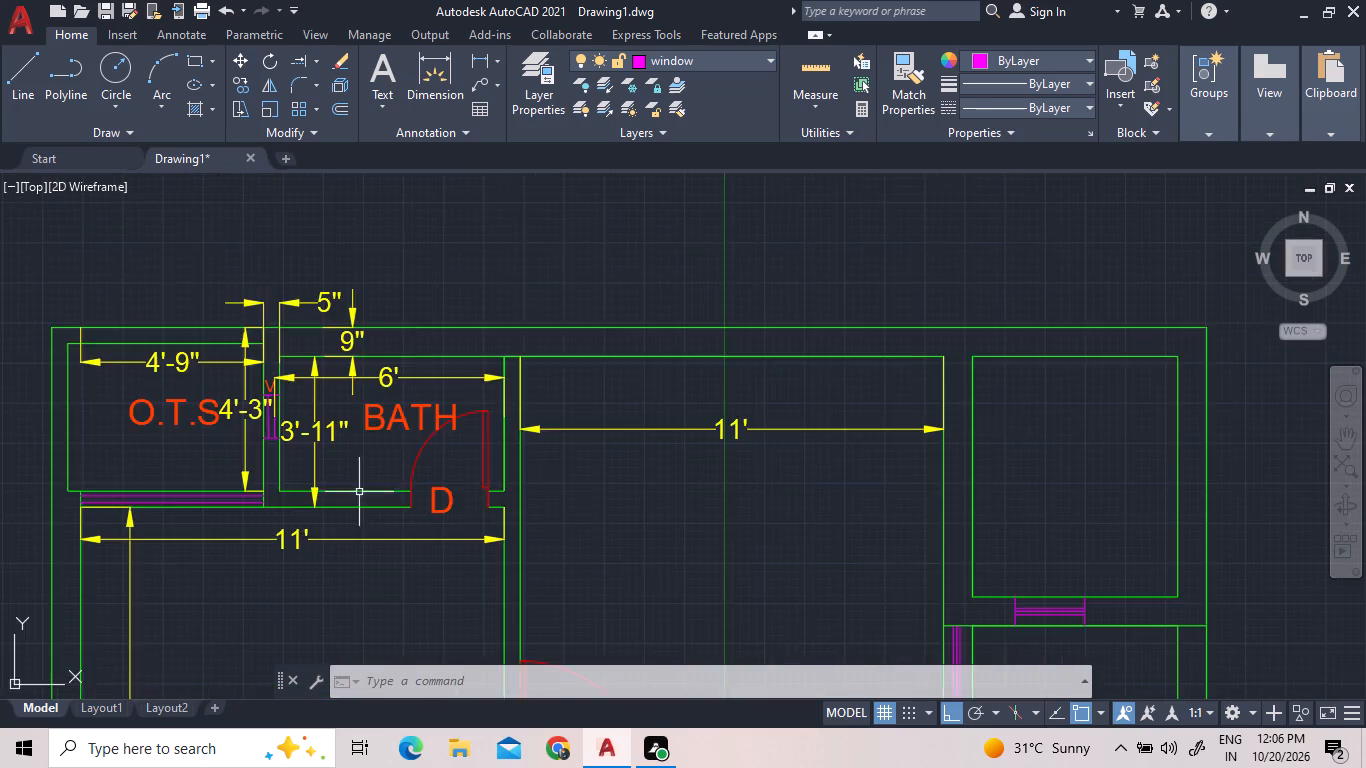
pyautogui.scroll(-2, 423, 403)
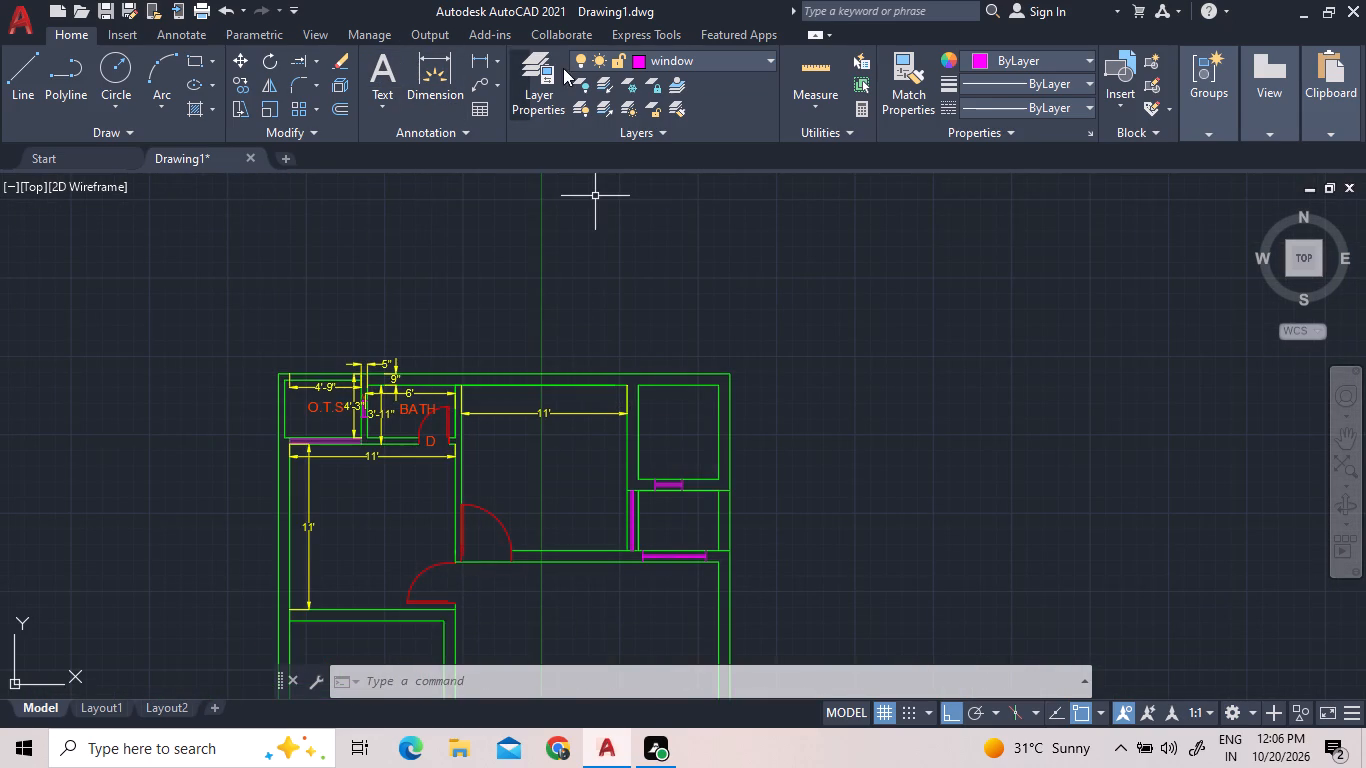
pyautogui.click(637, 56)
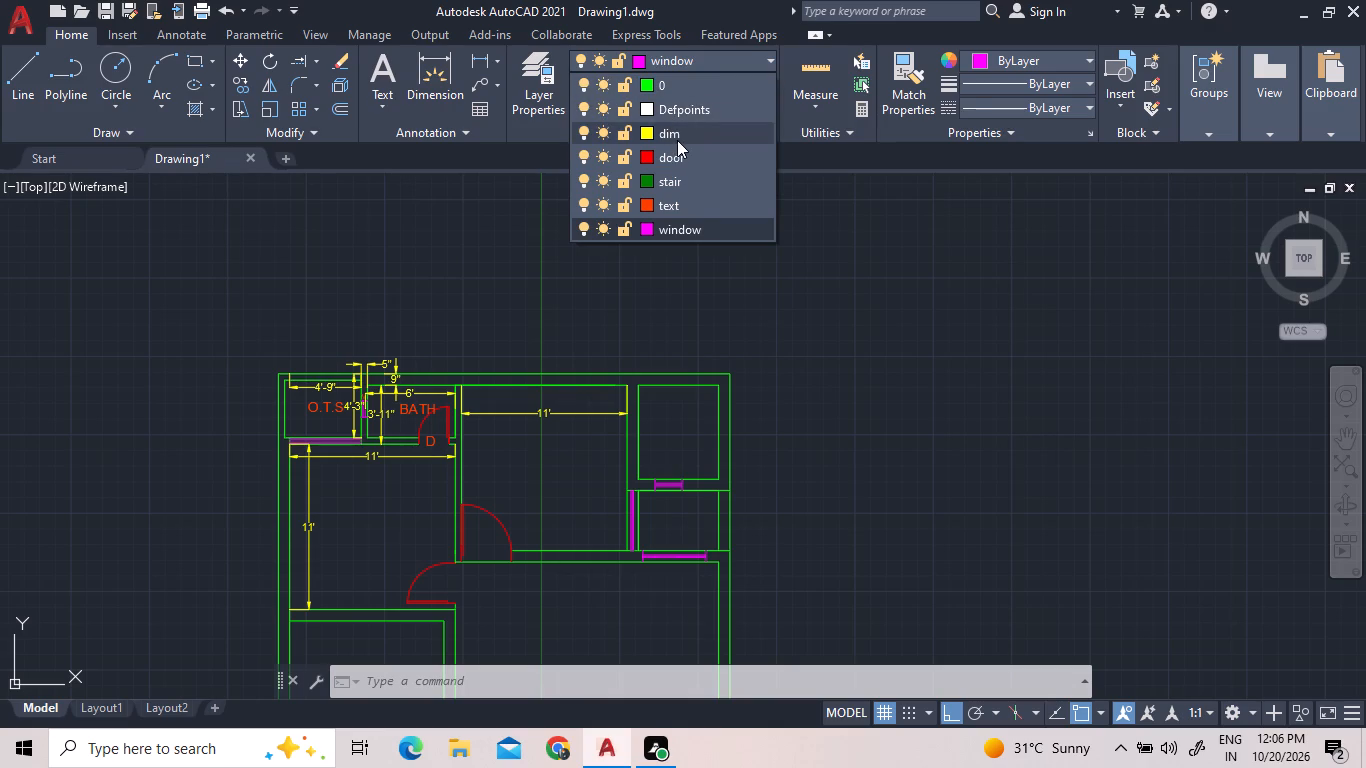
pyautogui.click(677, 140)
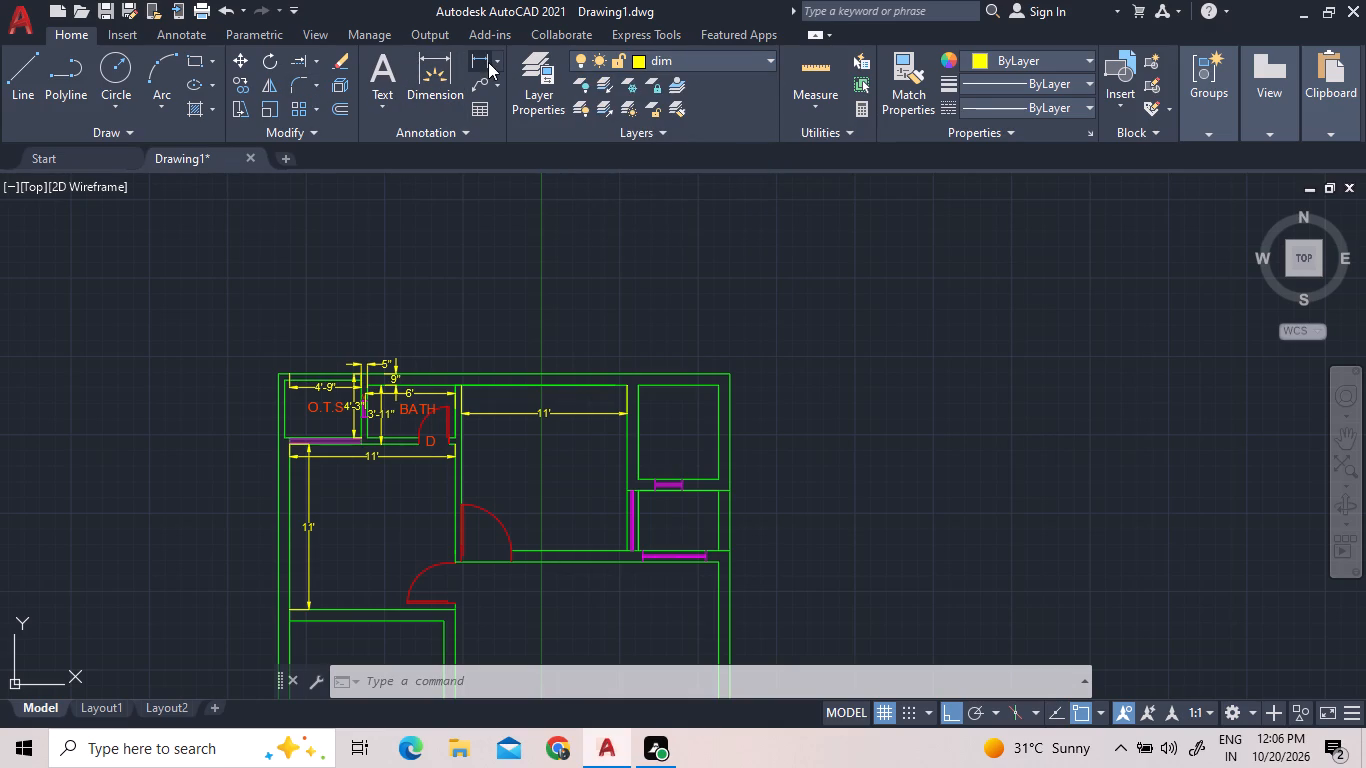
pyautogui.click(488, 62)
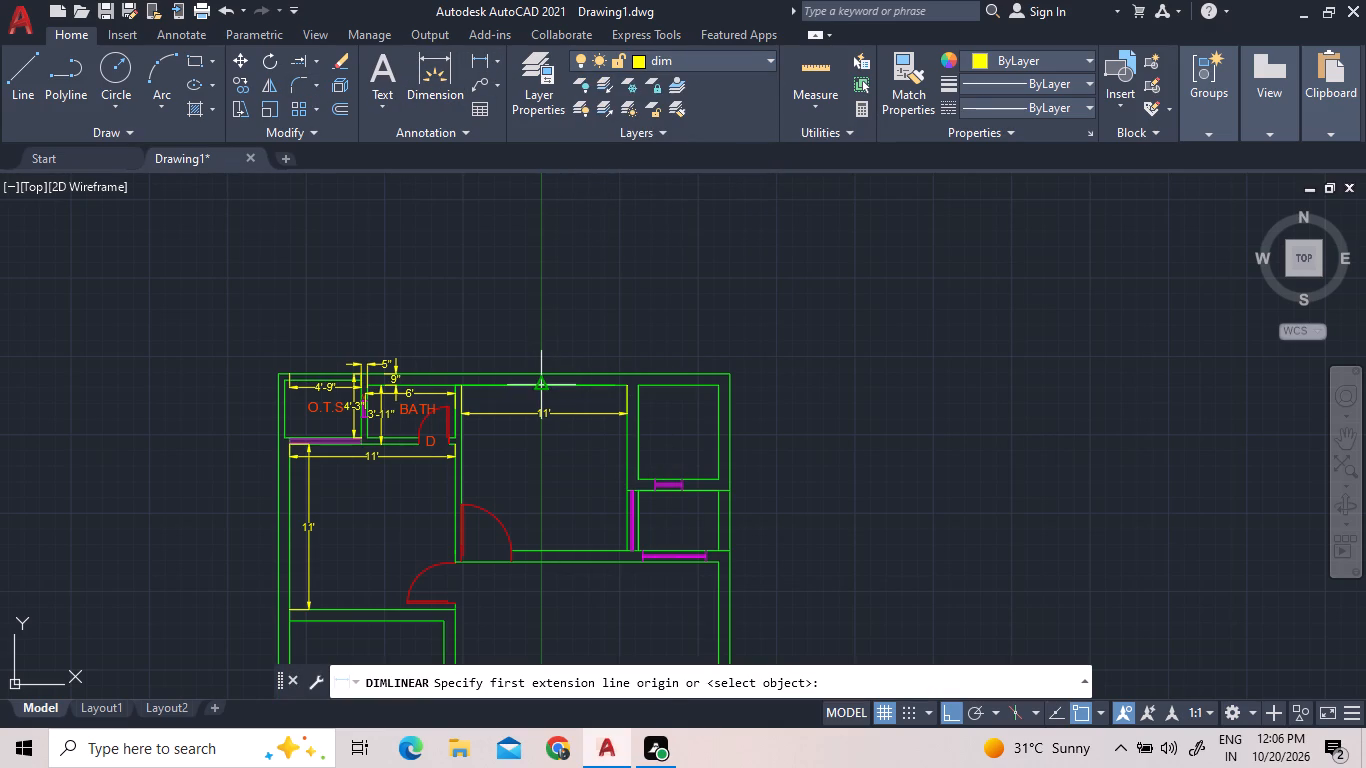
pyautogui.click(539, 387)
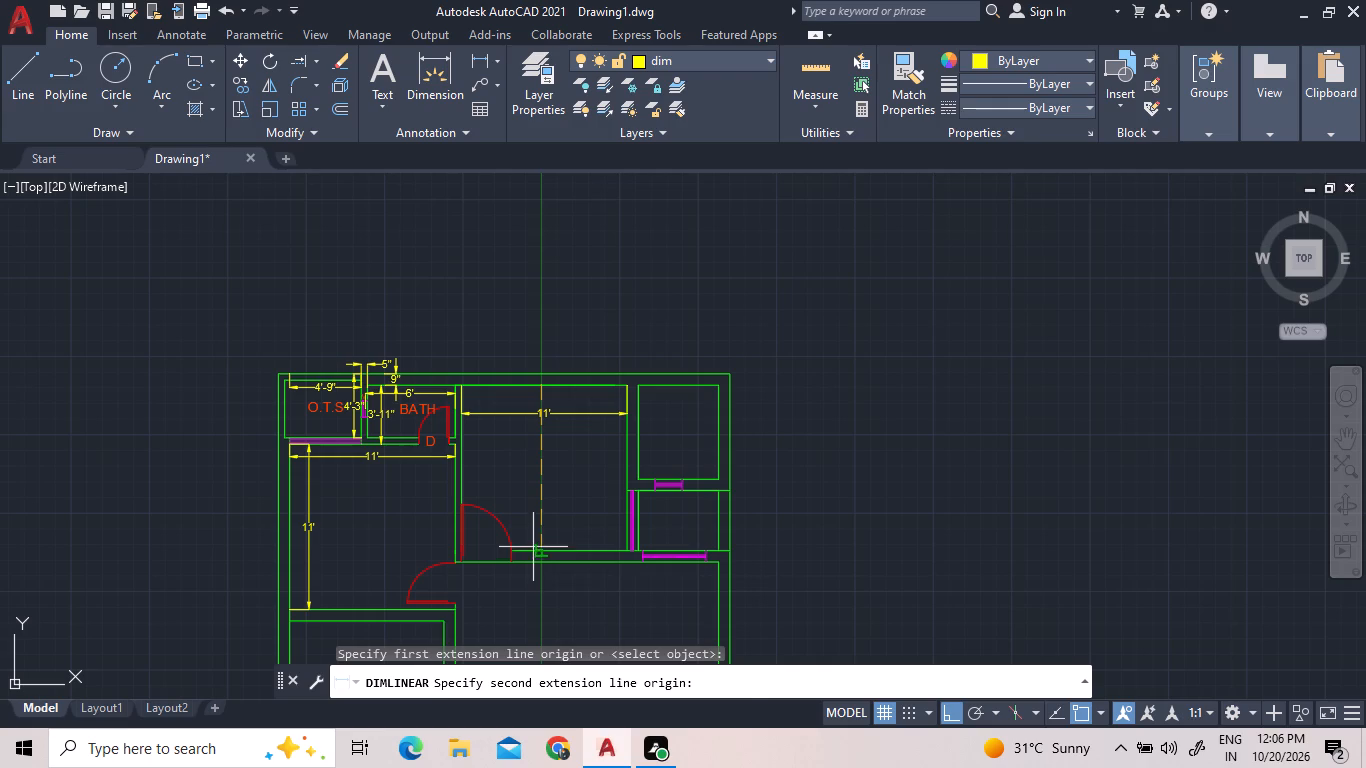
pyautogui.click(540, 545)
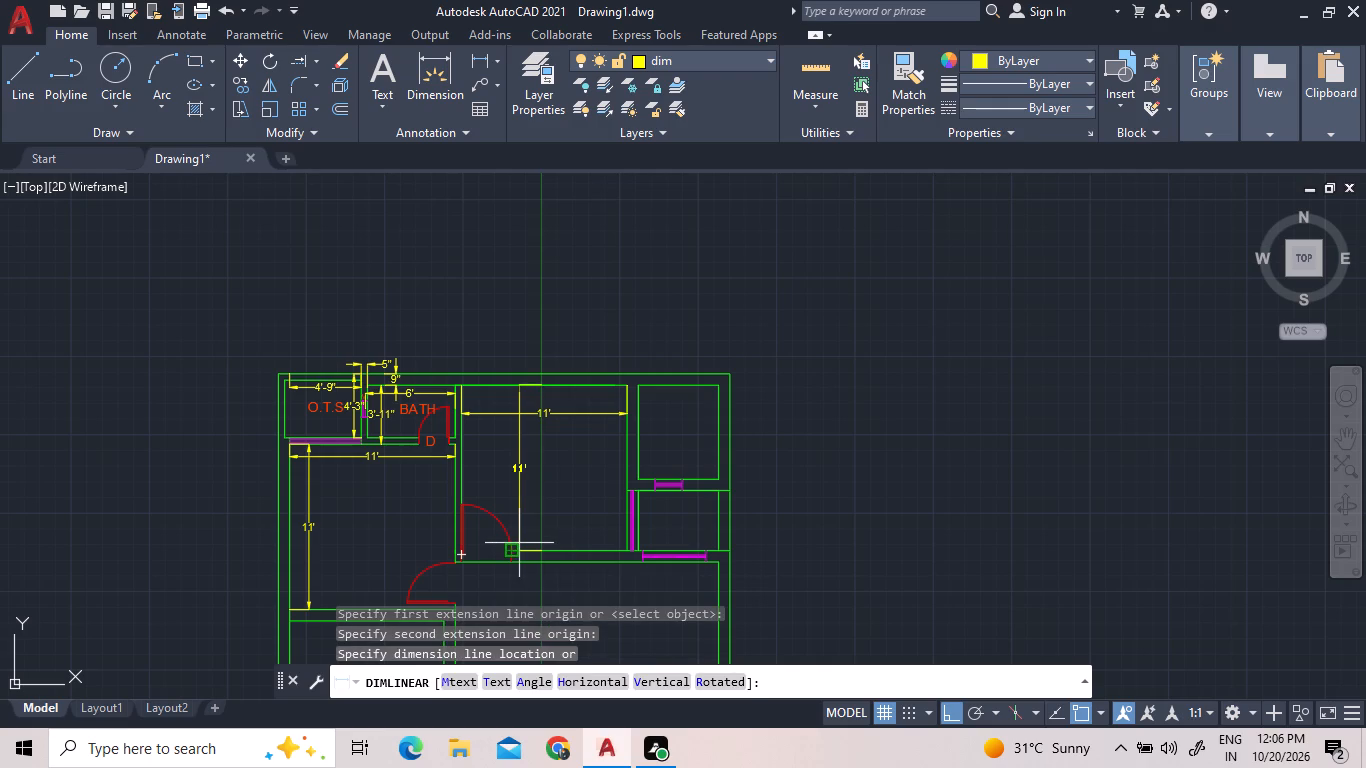
pyautogui.click(519, 543)
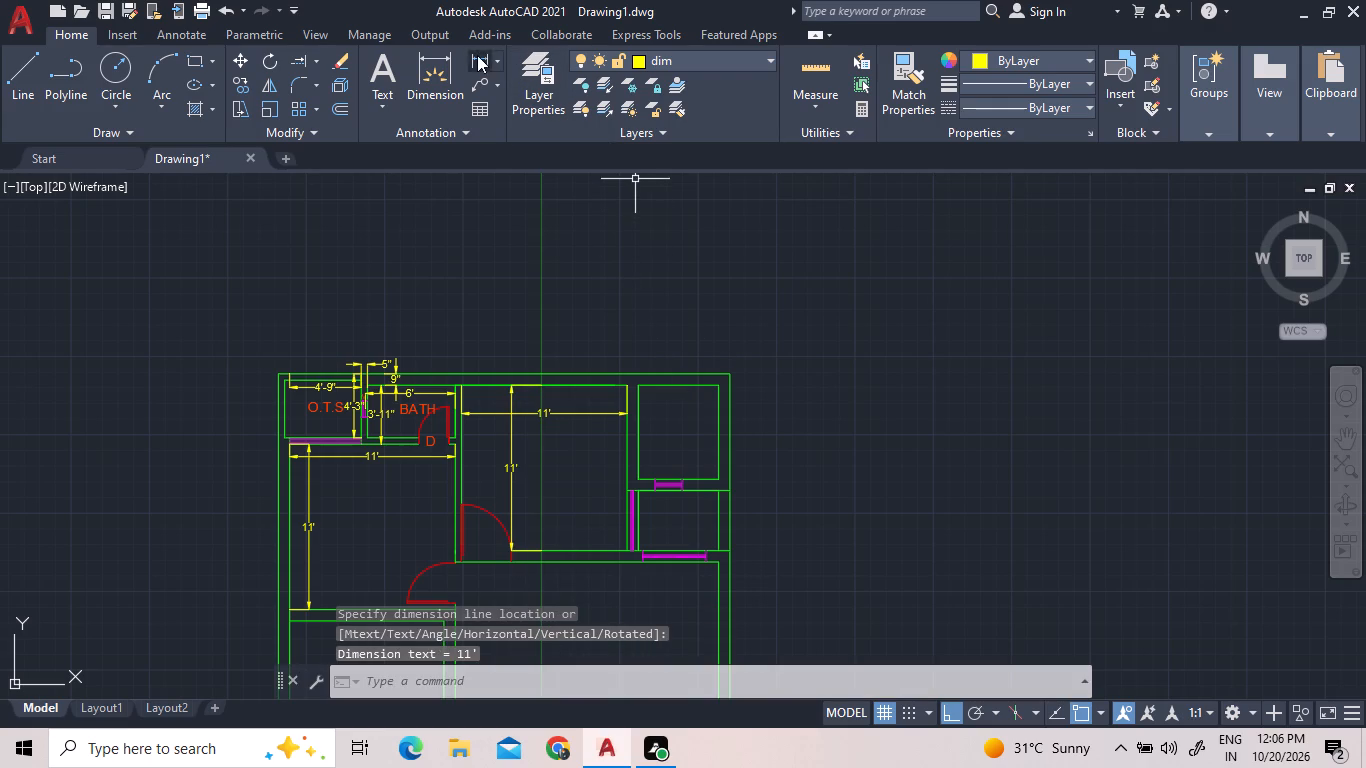
# Add linear dimensions for the upper small east room's interior north-south length and east-west width.
pyautogui.click(477, 55)
pyautogui.click(637, 390)
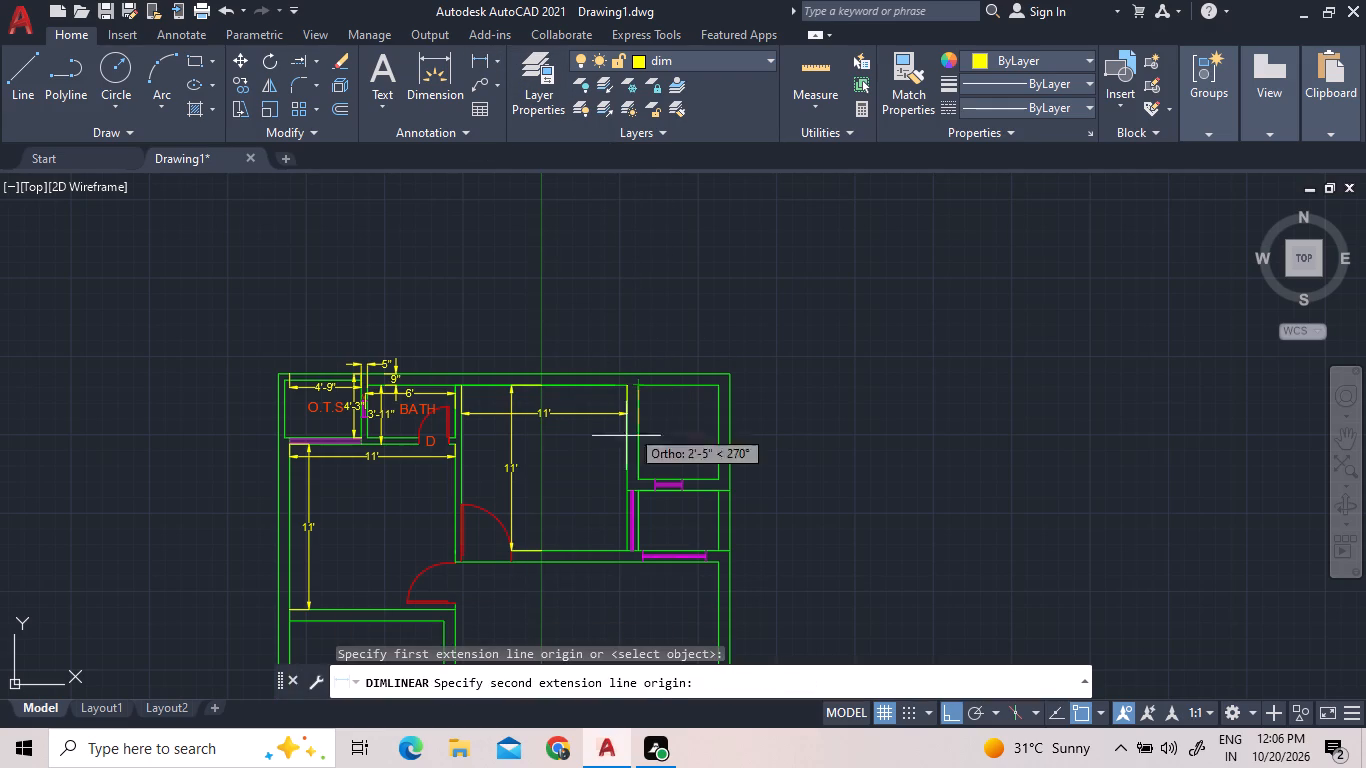
pyautogui.click(636, 477)
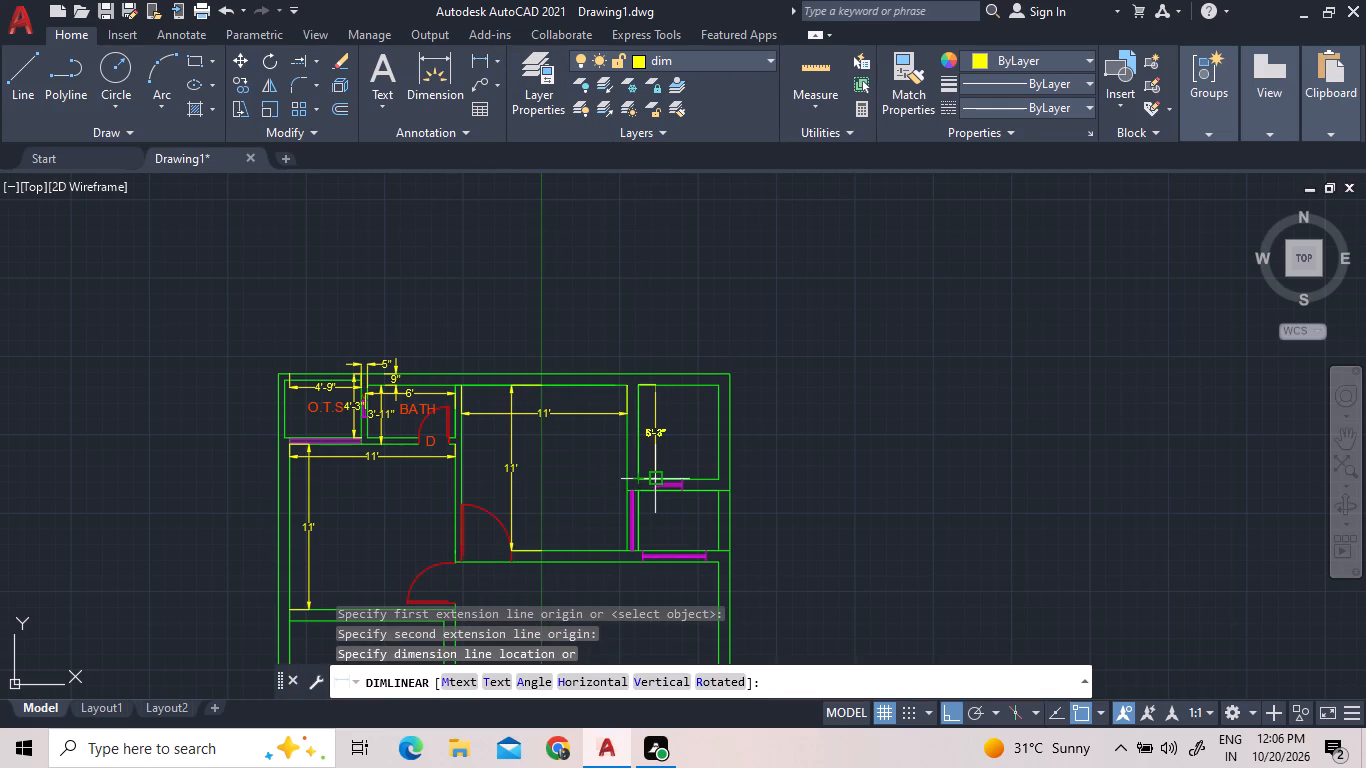
pyautogui.click(651, 471)
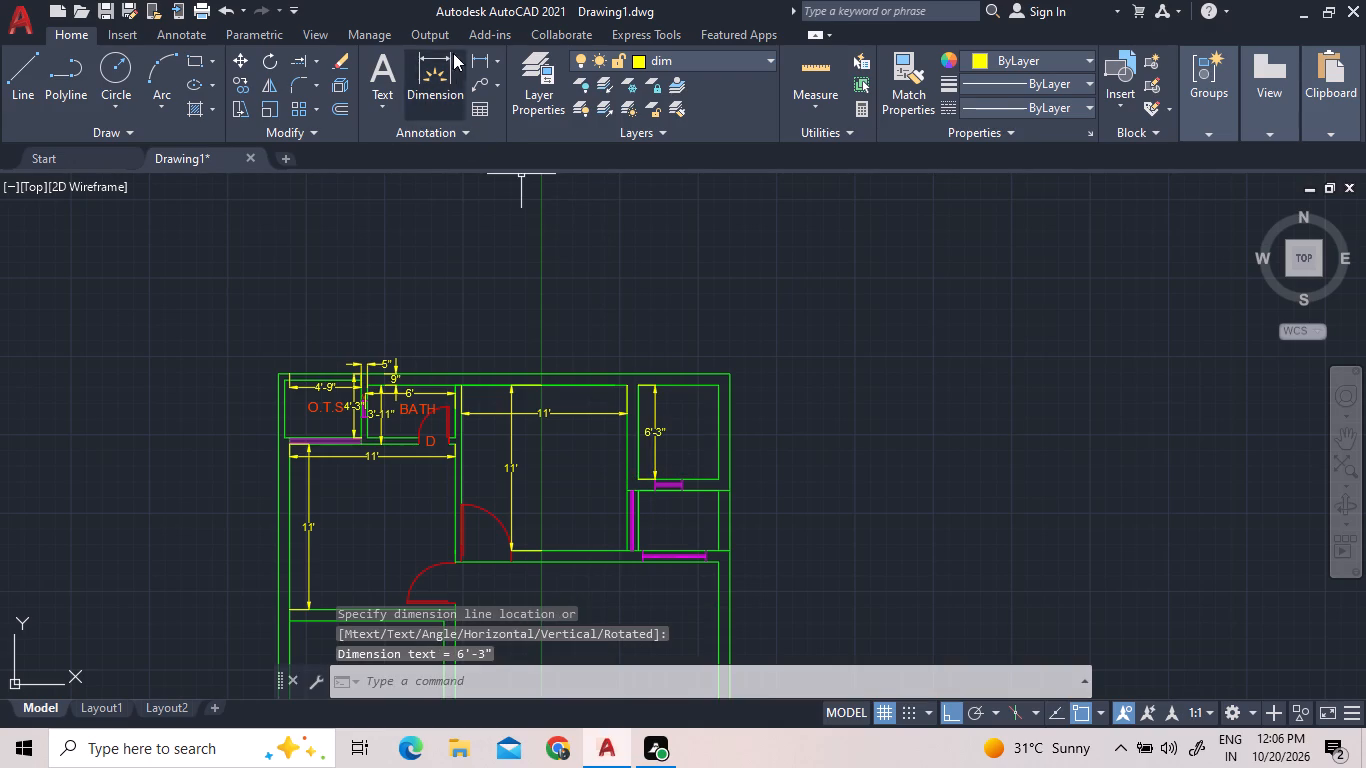
pyautogui.click(477, 62)
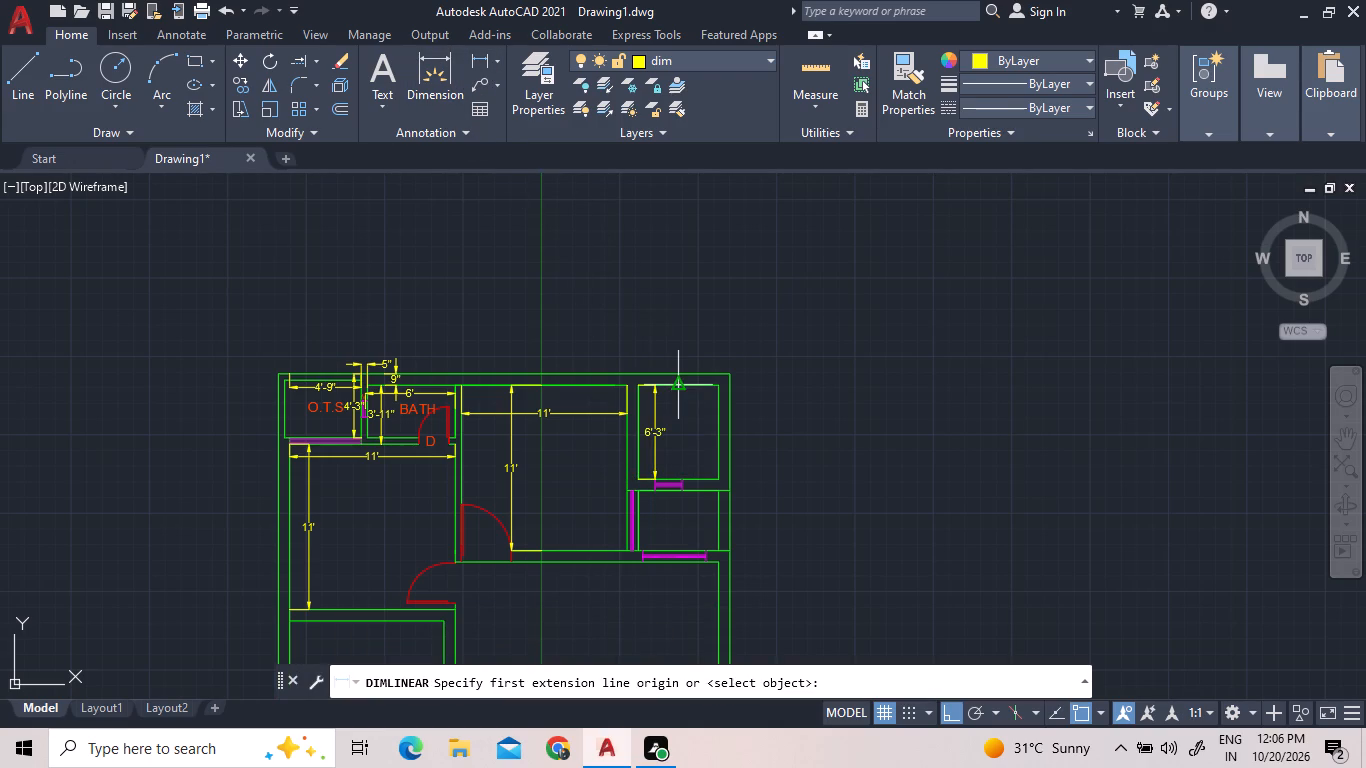
pyautogui.click(717, 389)
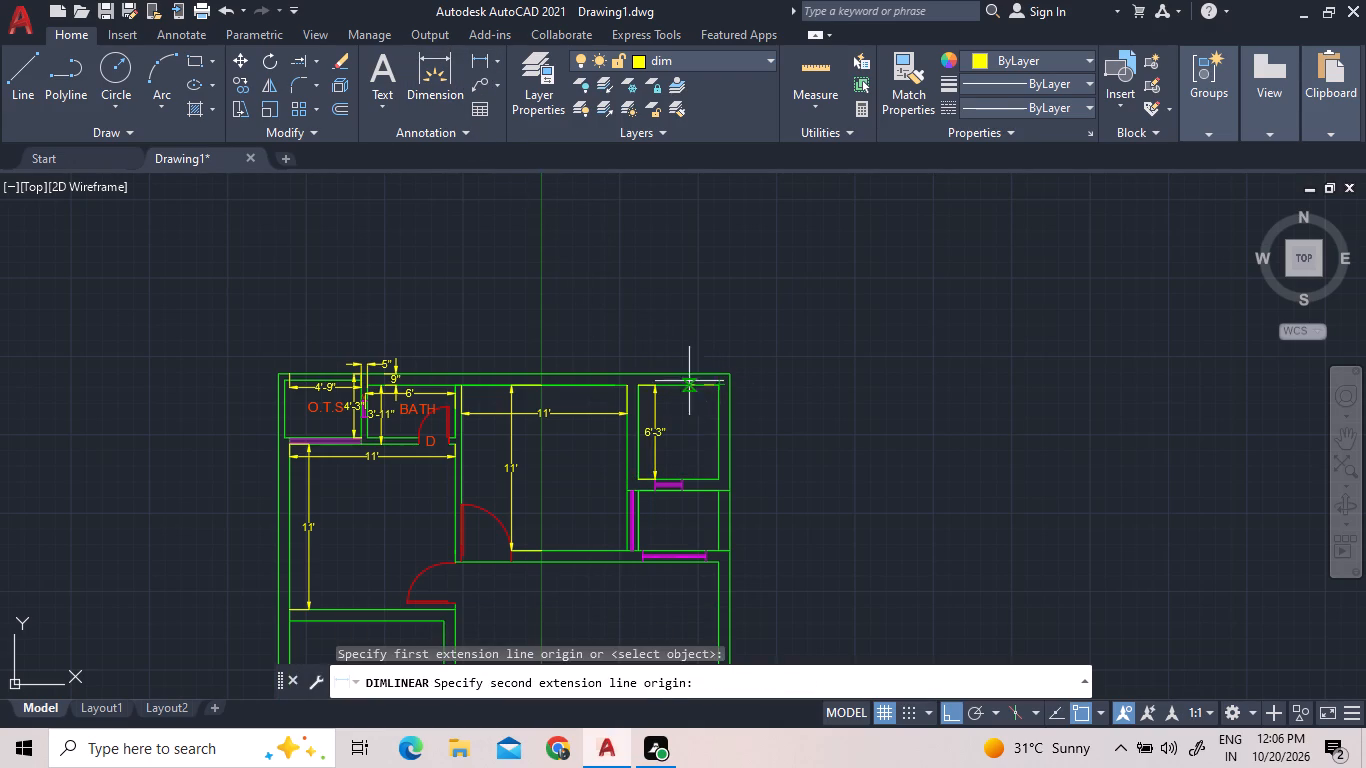
pyautogui.scroll(2, 630, 397)
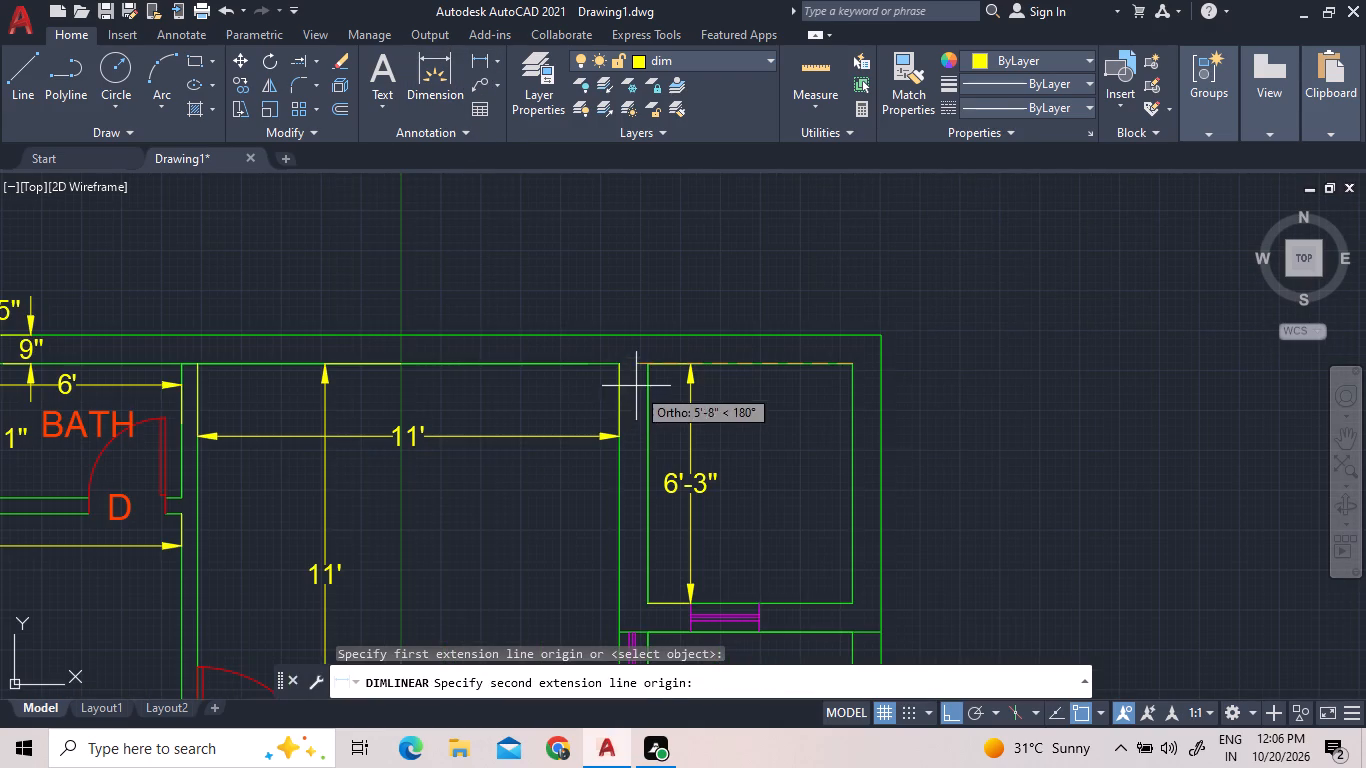
pyautogui.click(646, 367)
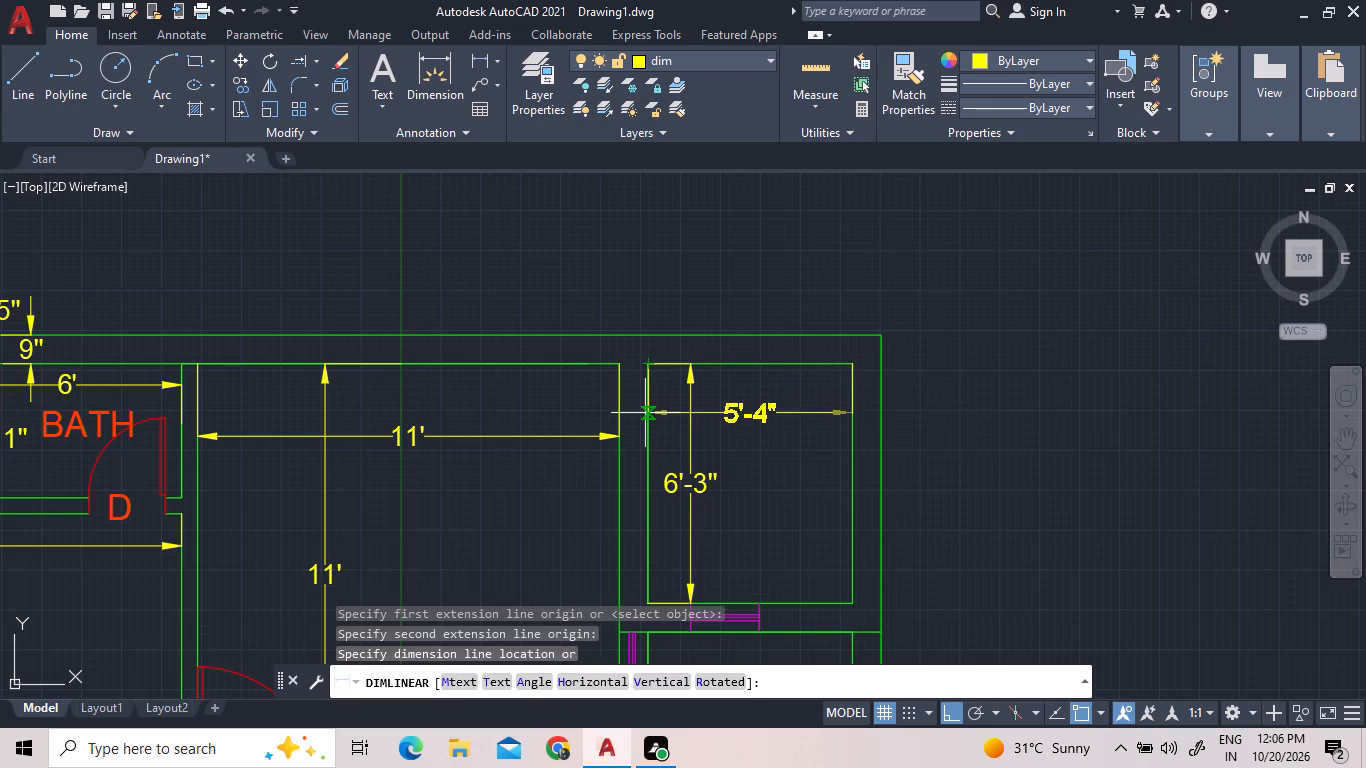
pyautogui.click(645, 417)
pyautogui.scroll(-2, 652, 403)
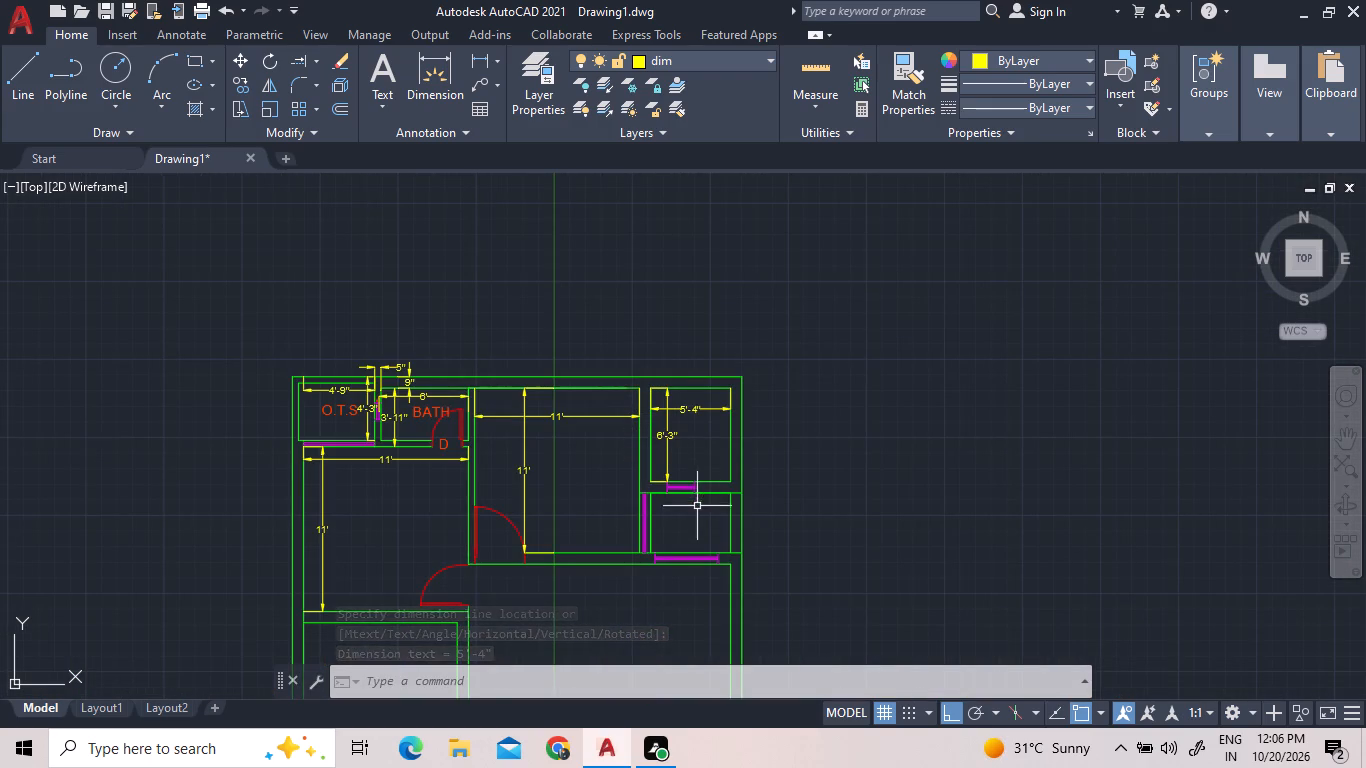
# Add linear dimensions for the lower small east room's interior east-west width and north-south length.
pyautogui.click(478, 56)
pyautogui.scroll(2, 705, 547)
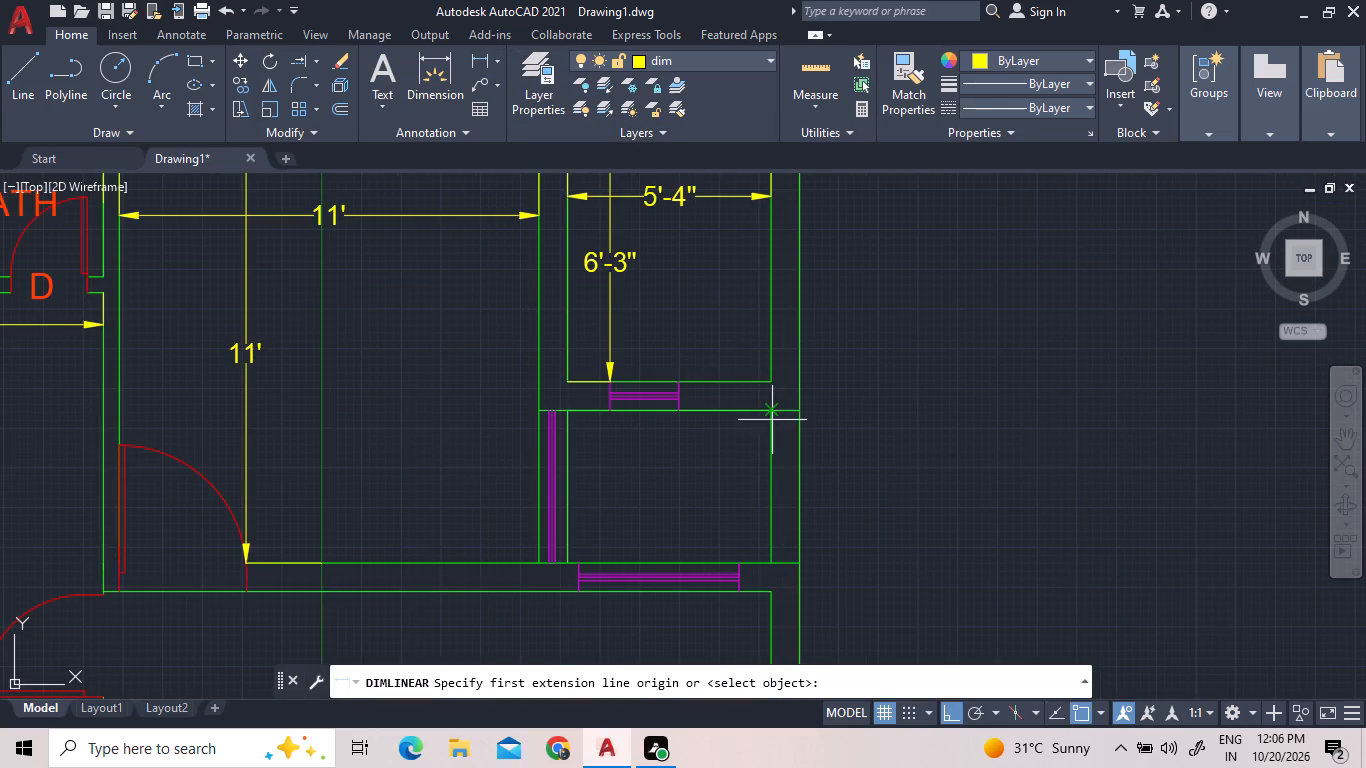
pyautogui.click(772, 411)
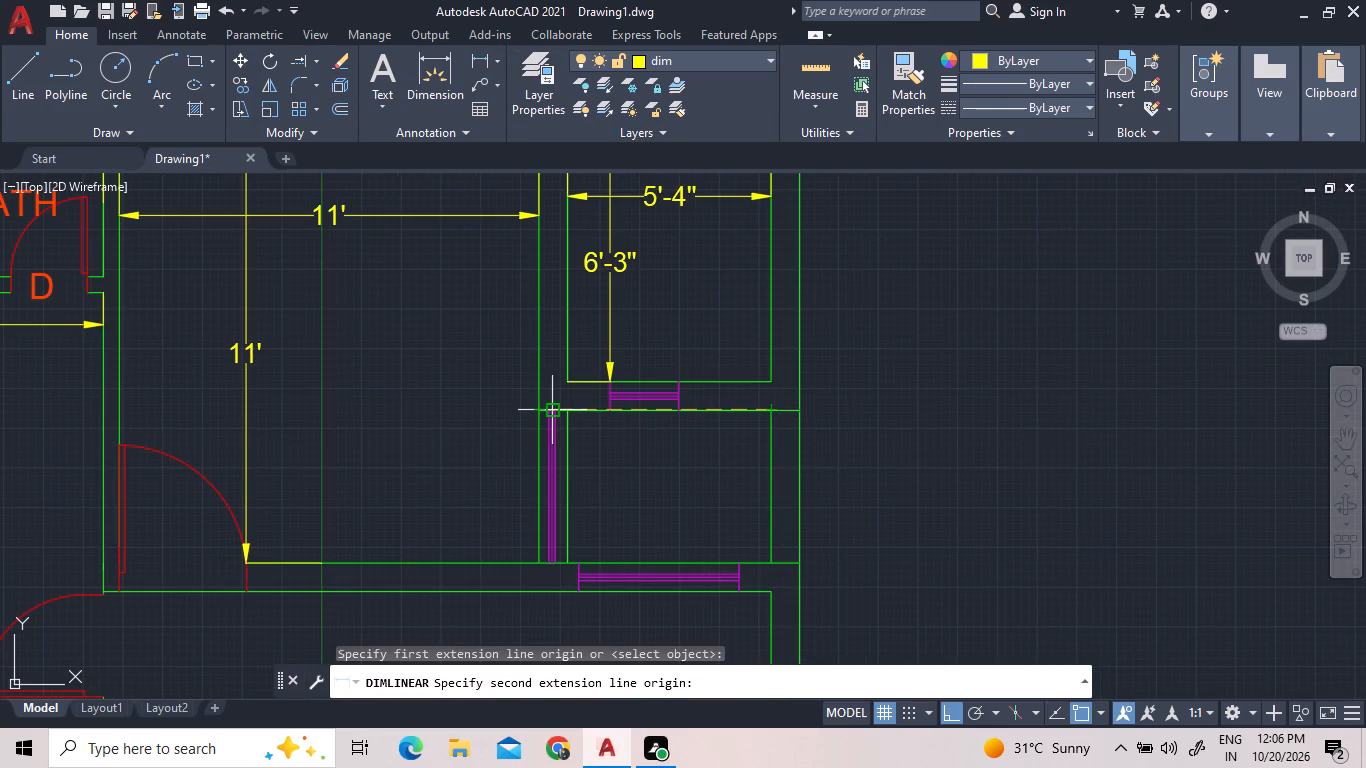
pyautogui.click(570, 409)
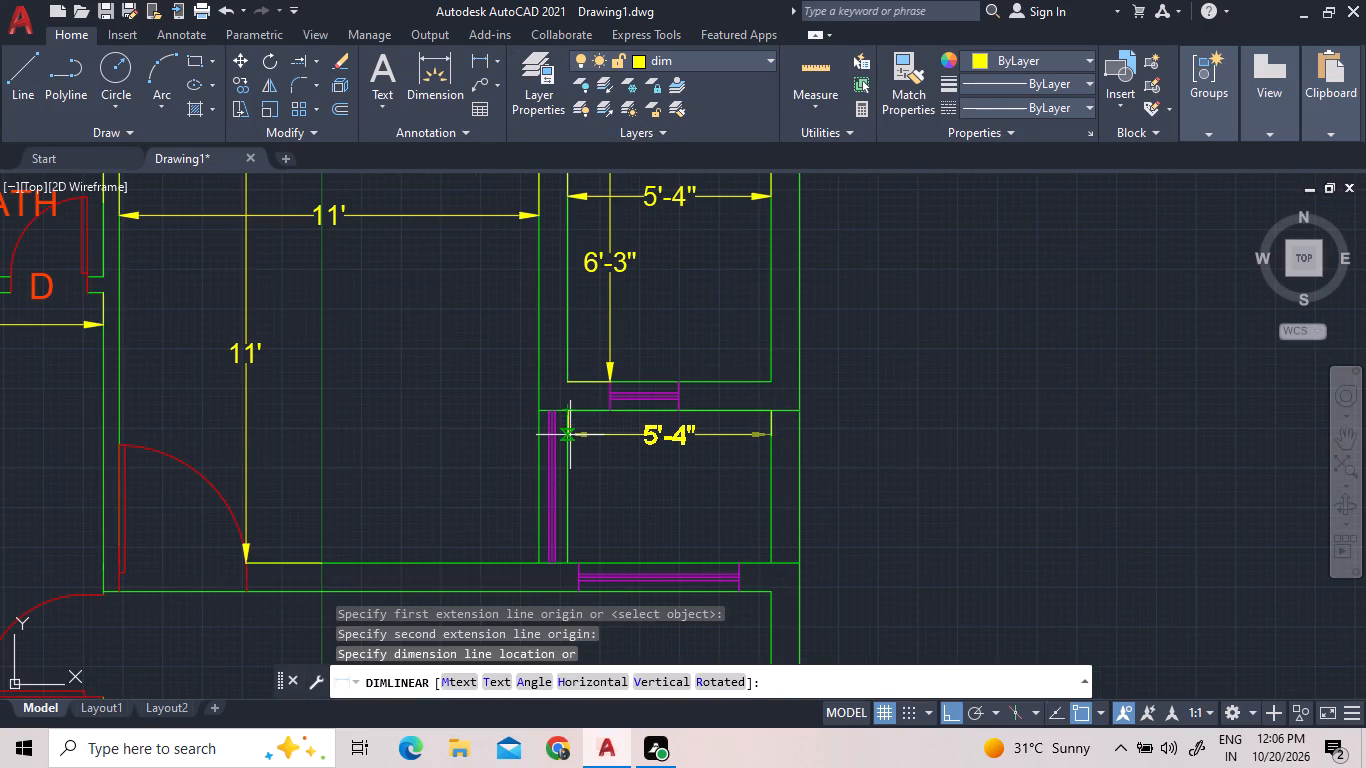
pyautogui.click(570, 444)
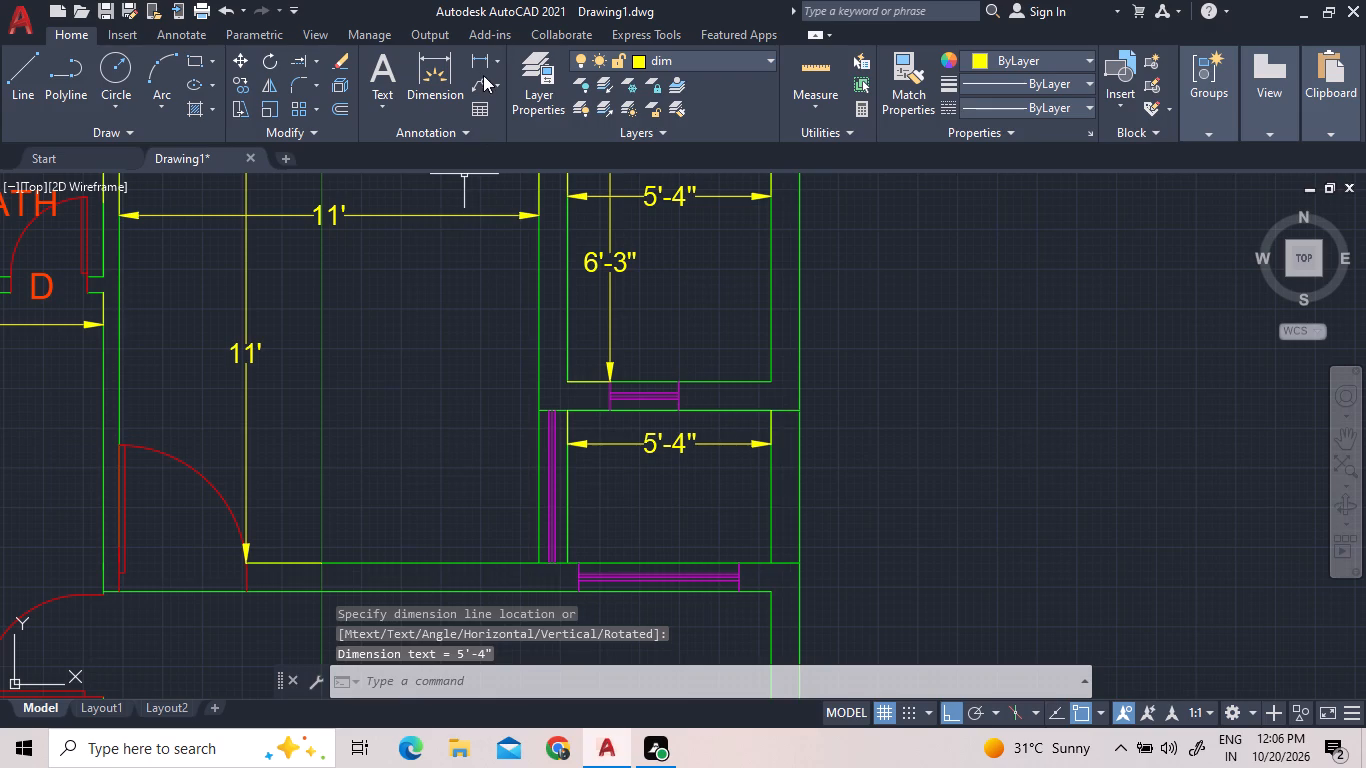
pyautogui.click(484, 65)
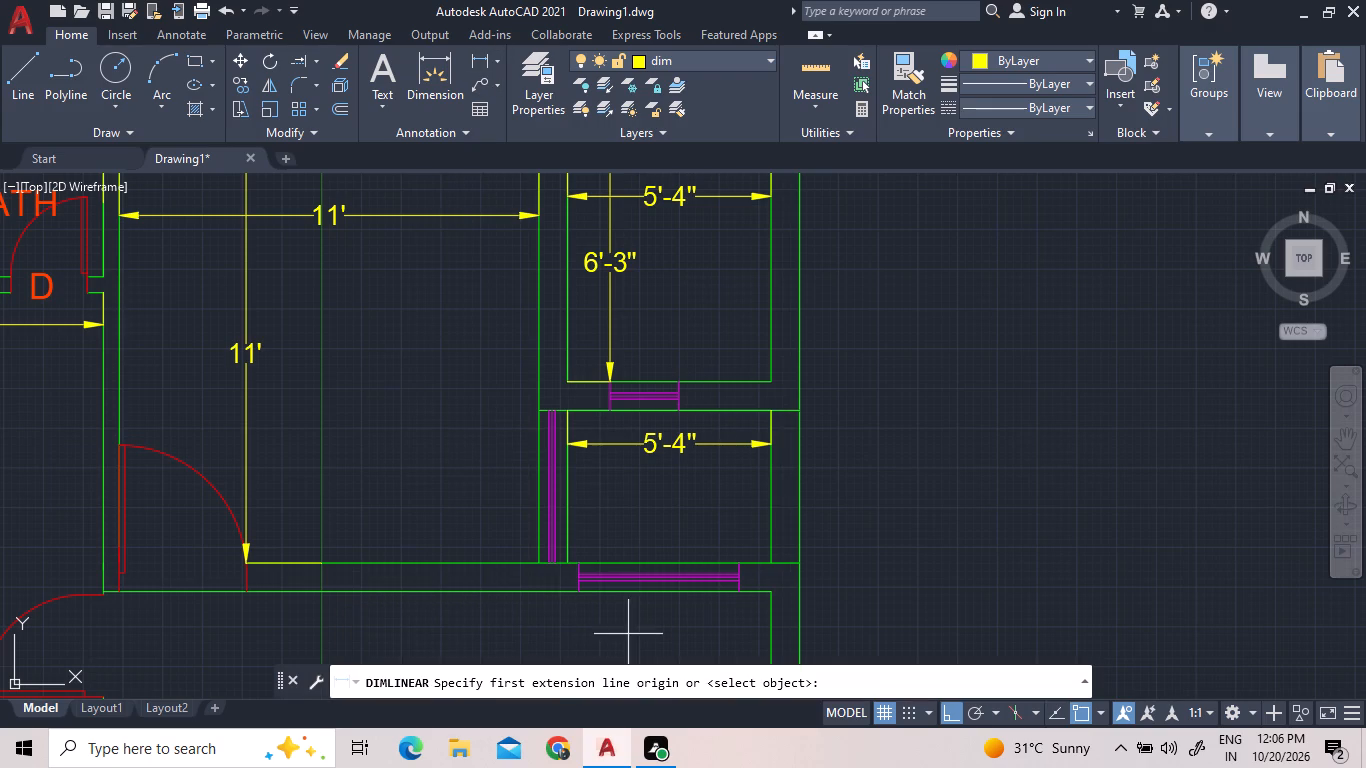
pyautogui.click(775, 563)
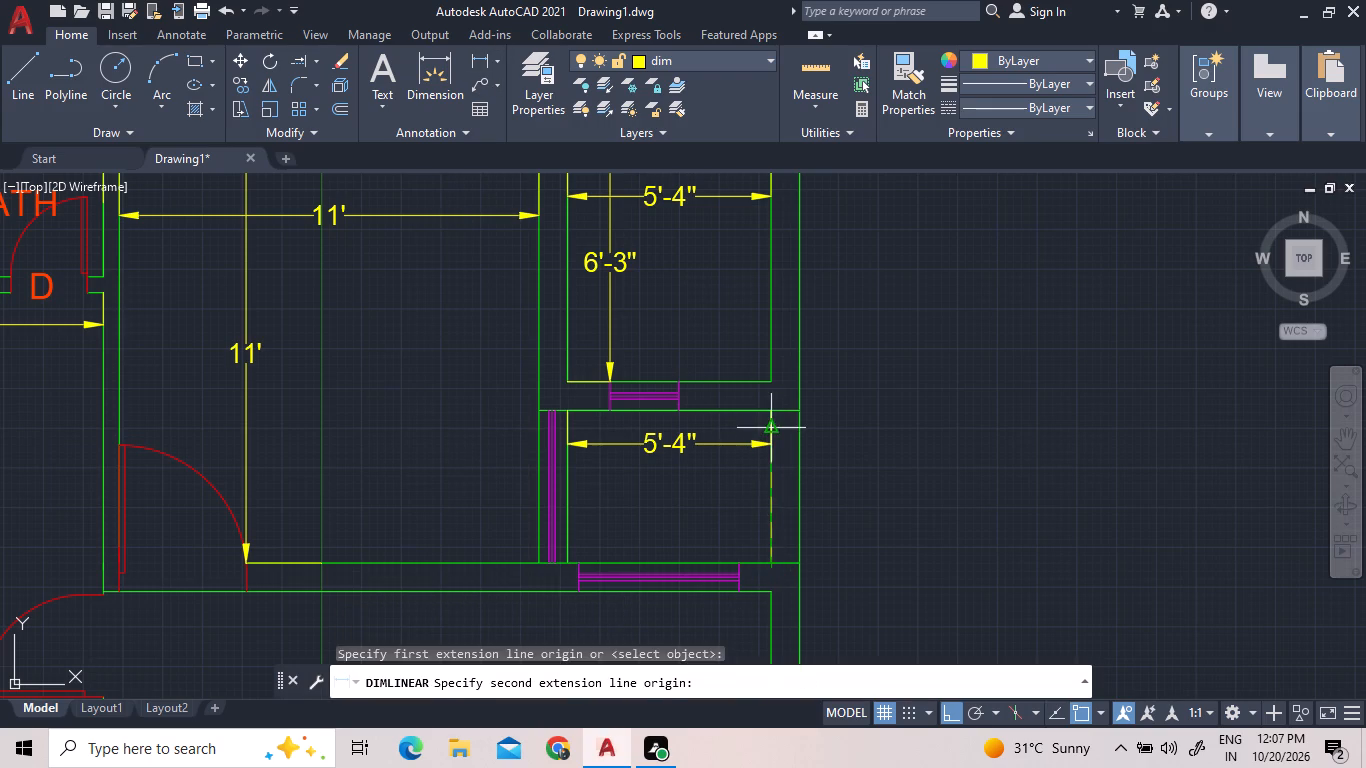
pyautogui.click(767, 413)
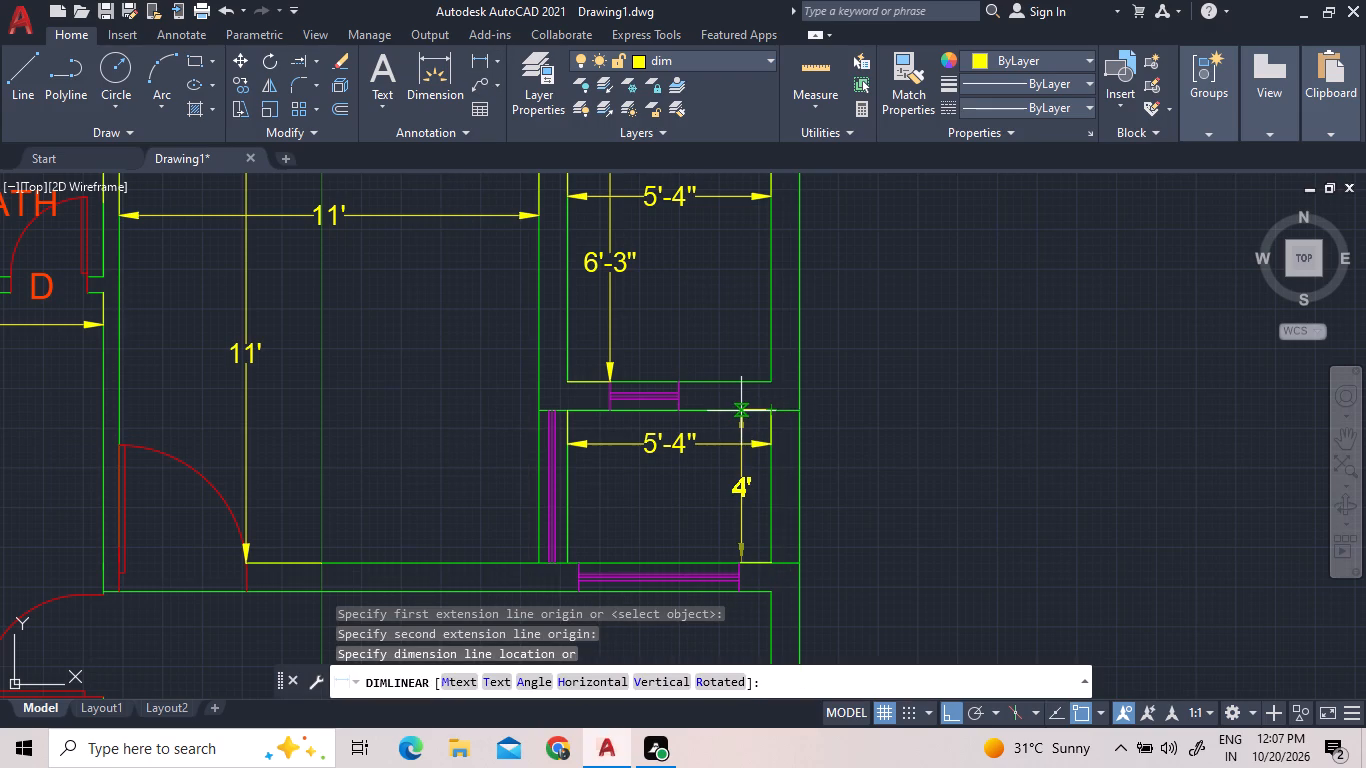
pyautogui.click(741, 411)
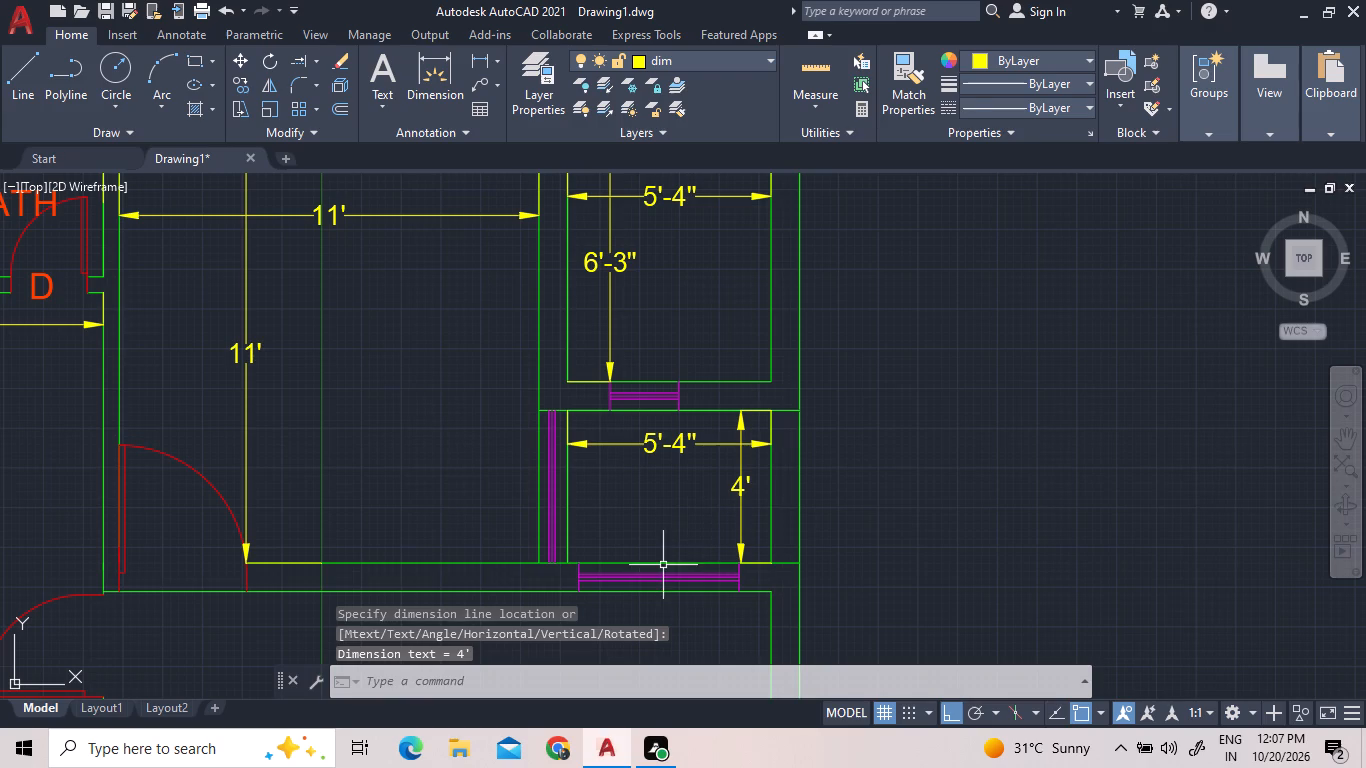
# Make text the current layer and place the multiline text BED ROOM in the west room south of the bath.
pyautogui.scroll(-2, 682, 396)
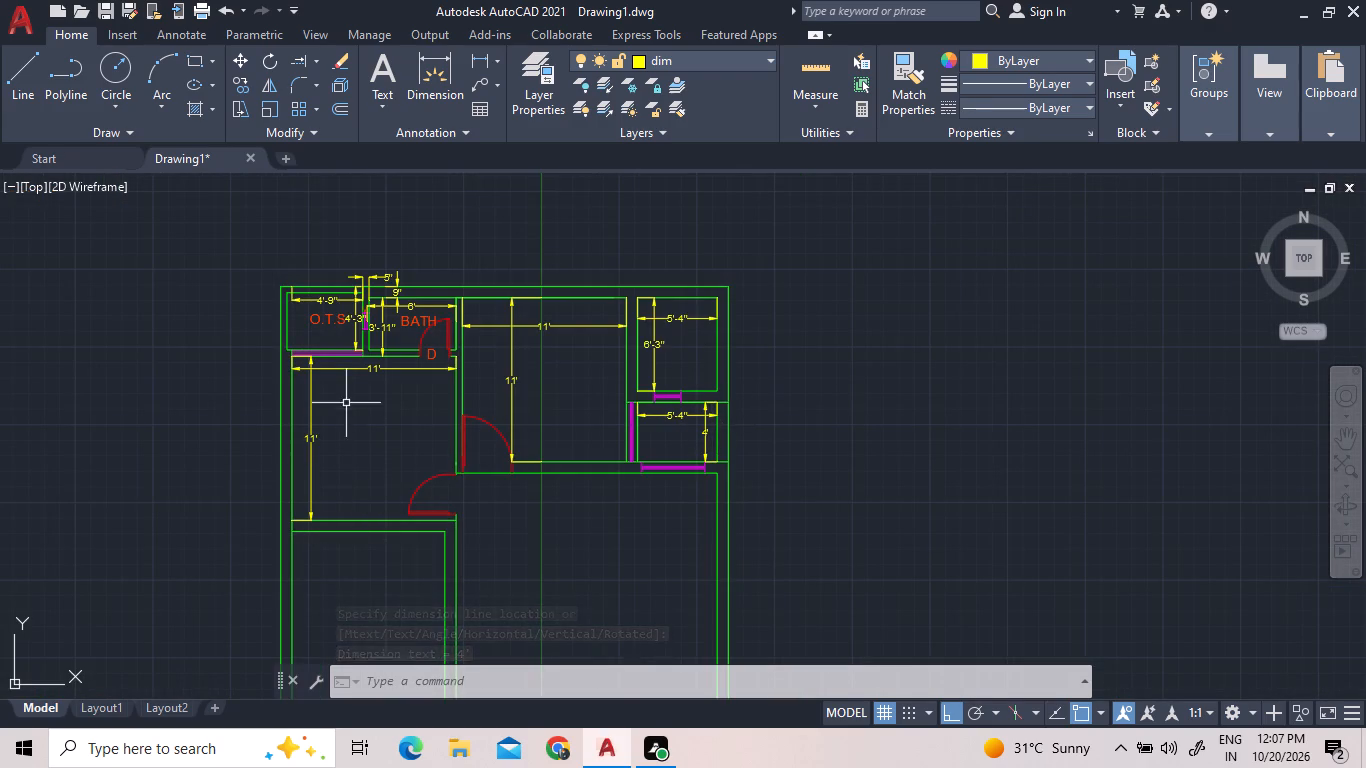
pyautogui.click(671, 63)
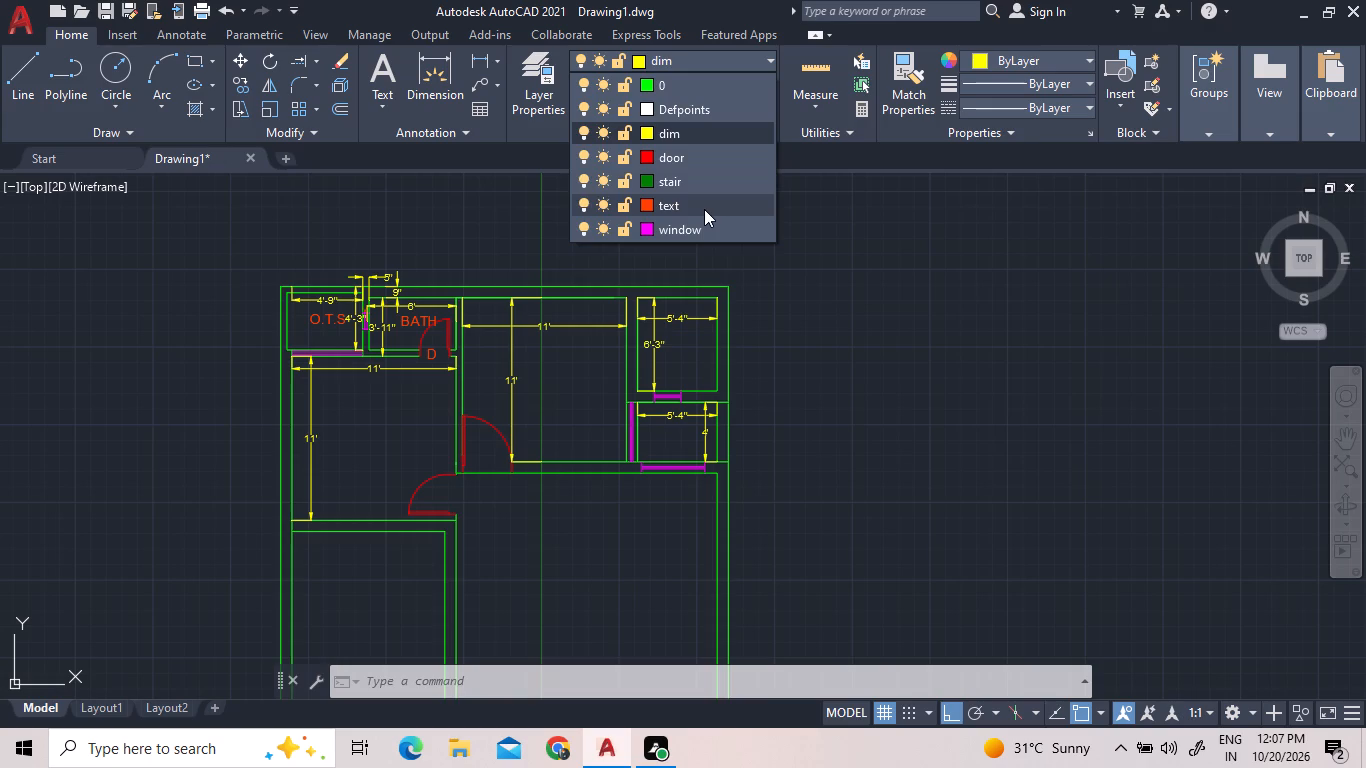
pyautogui.click(704, 209)
pyautogui.click(353, 398)
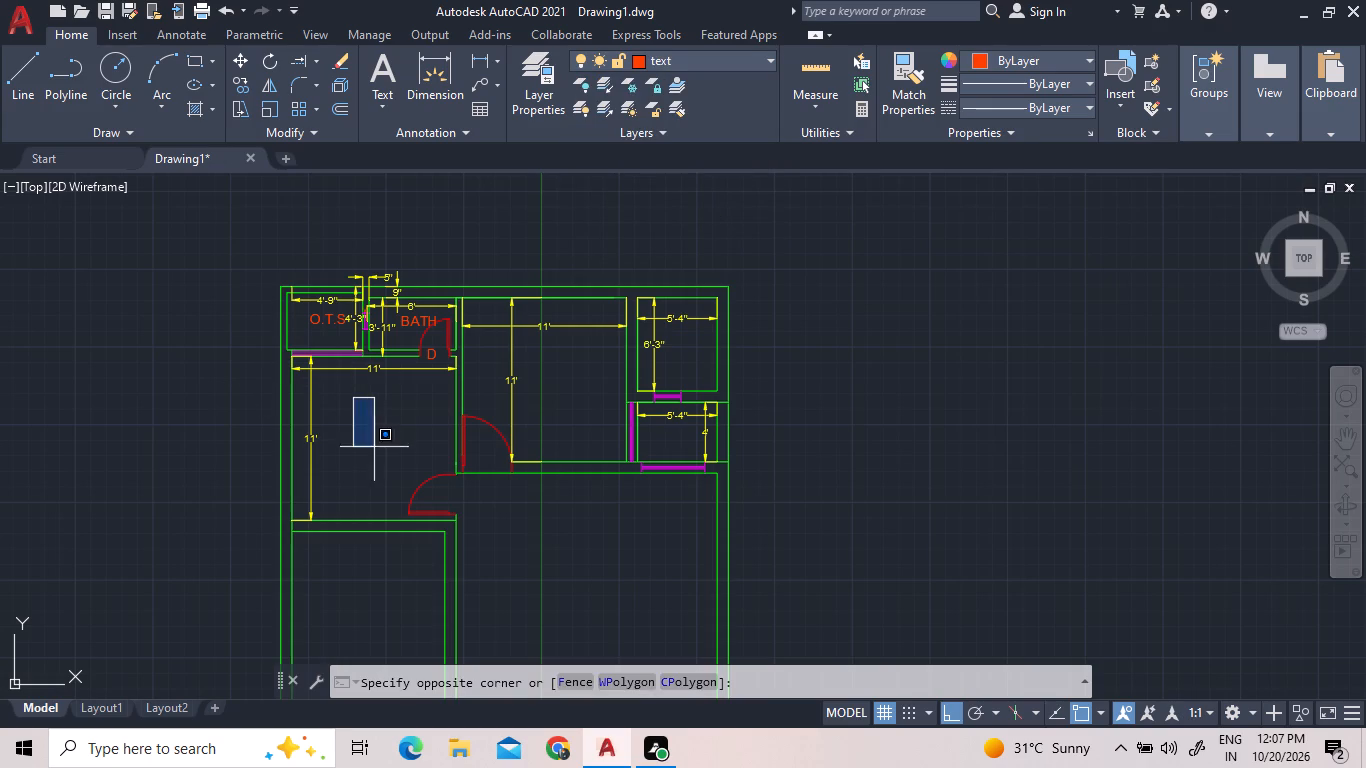
pyautogui.click(400, 452)
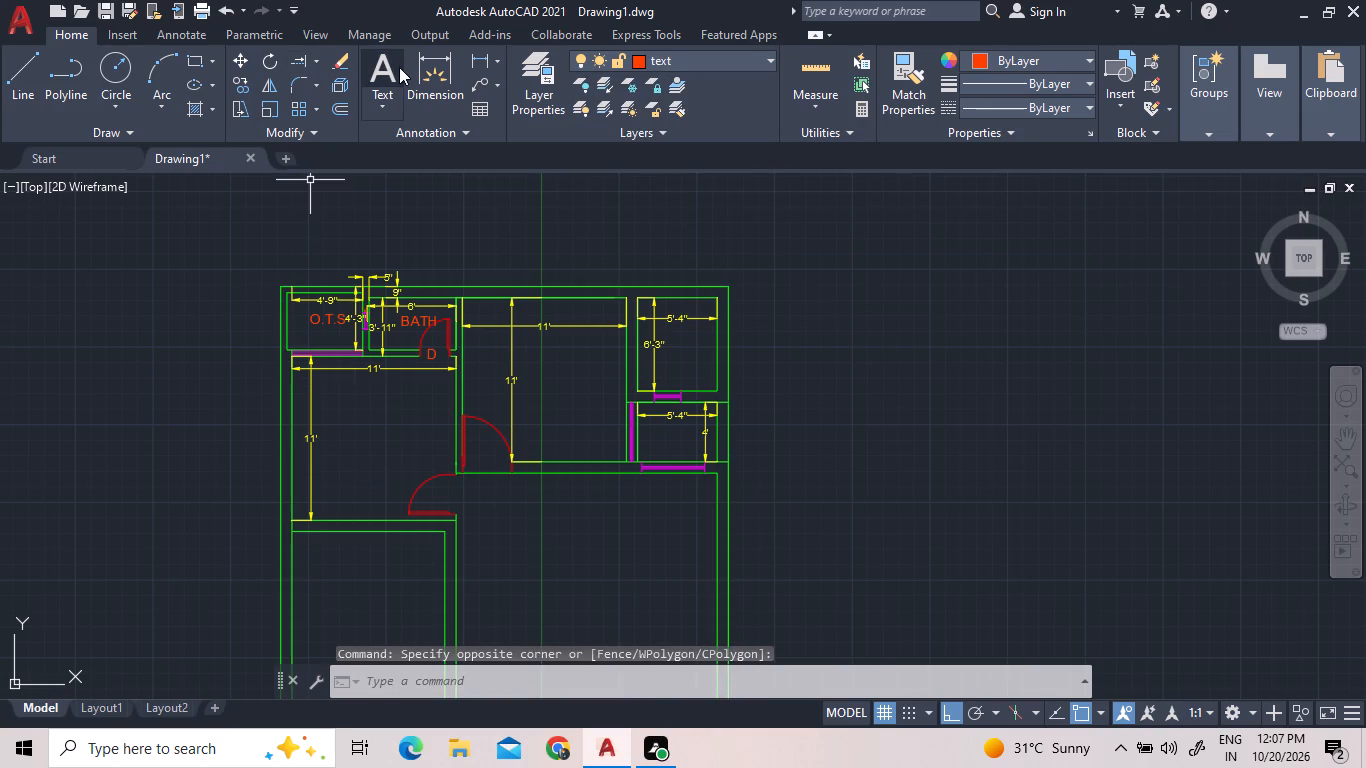
pyautogui.doubleClick(399, 67)
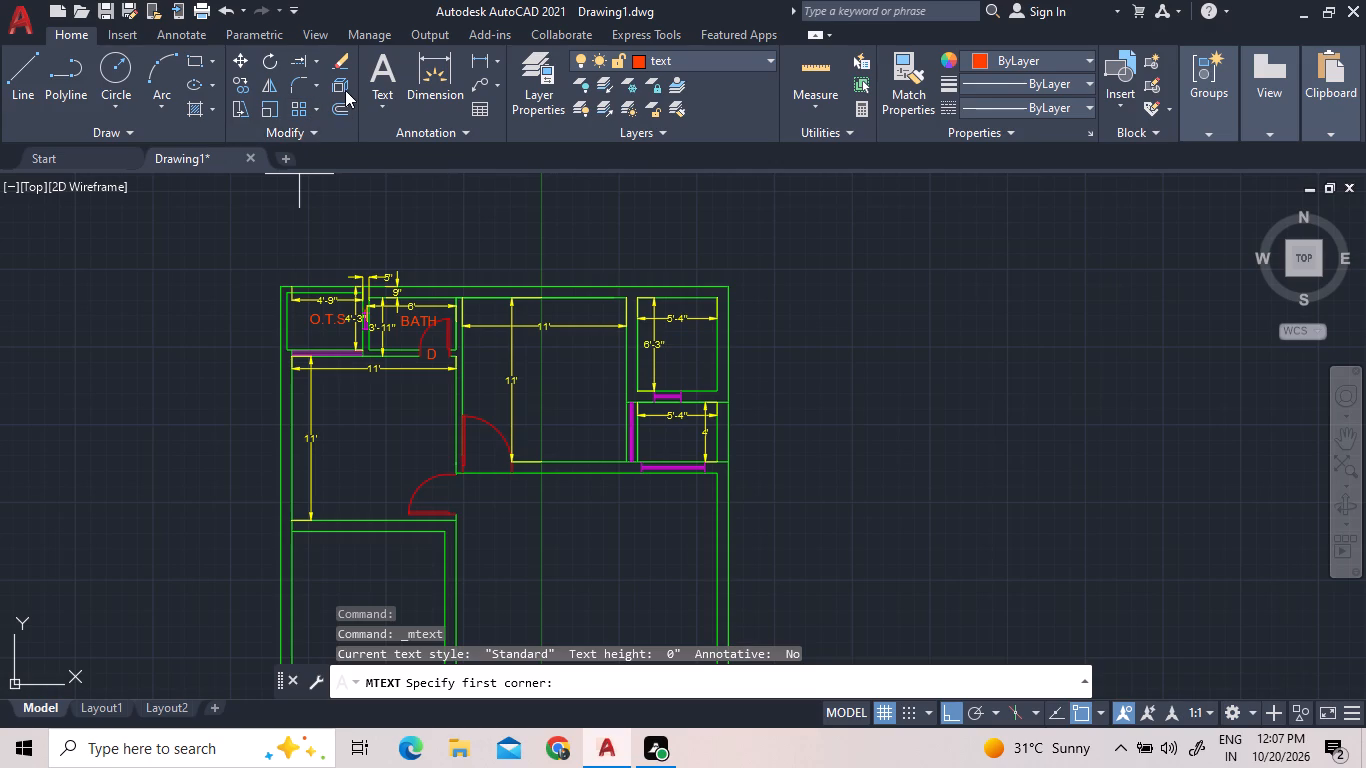
pyautogui.click(386, 61)
pyautogui.click(345, 394)
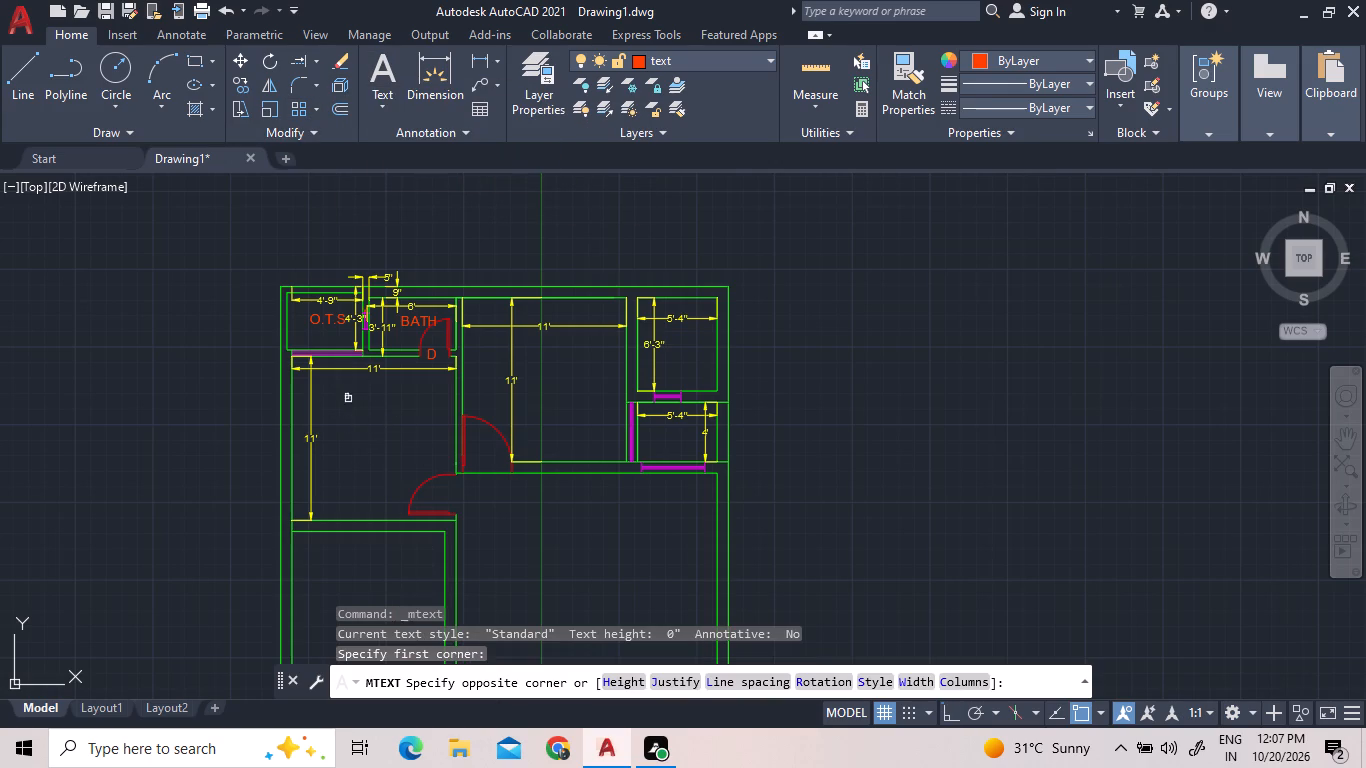
pyautogui.click(412, 442)
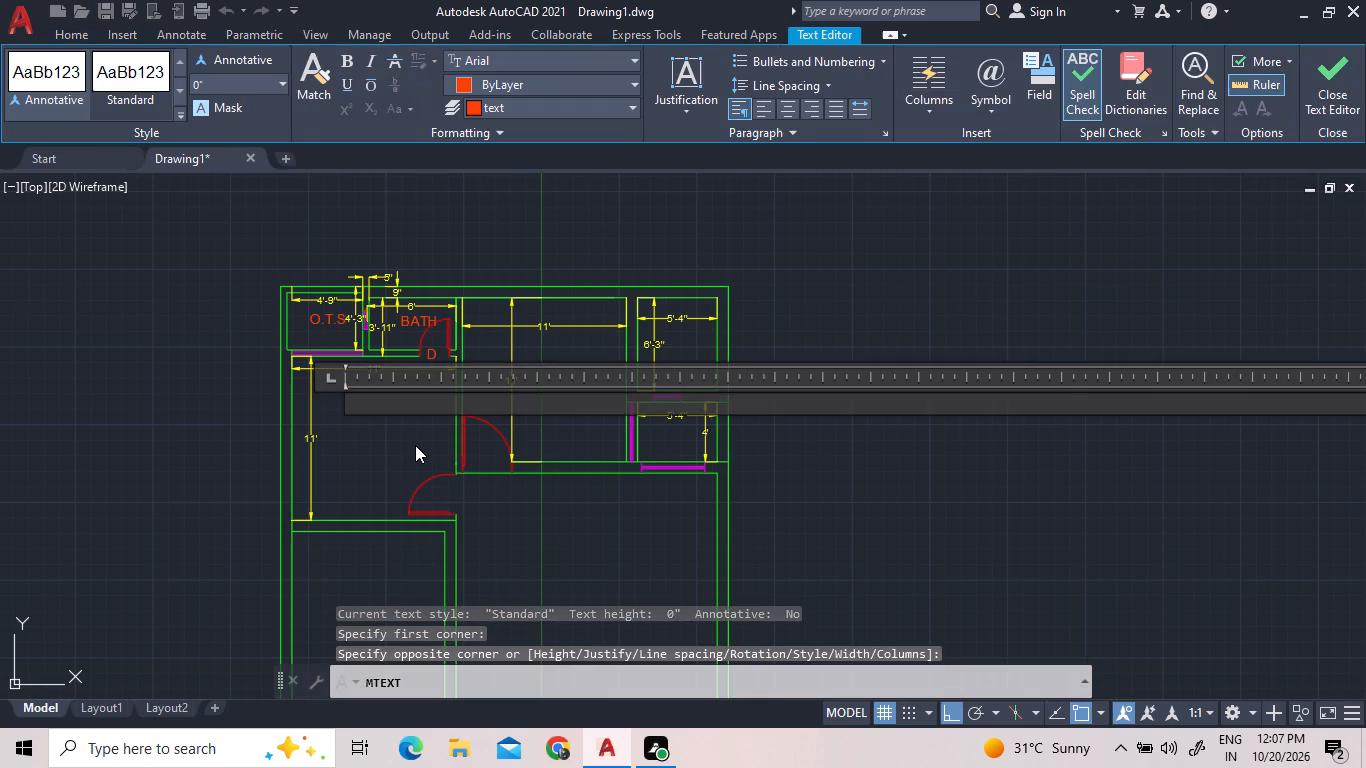
pyautogui.press('b')
pyautogui.press('e')
pyautogui.write('D R')
pyautogui.write('OOM')
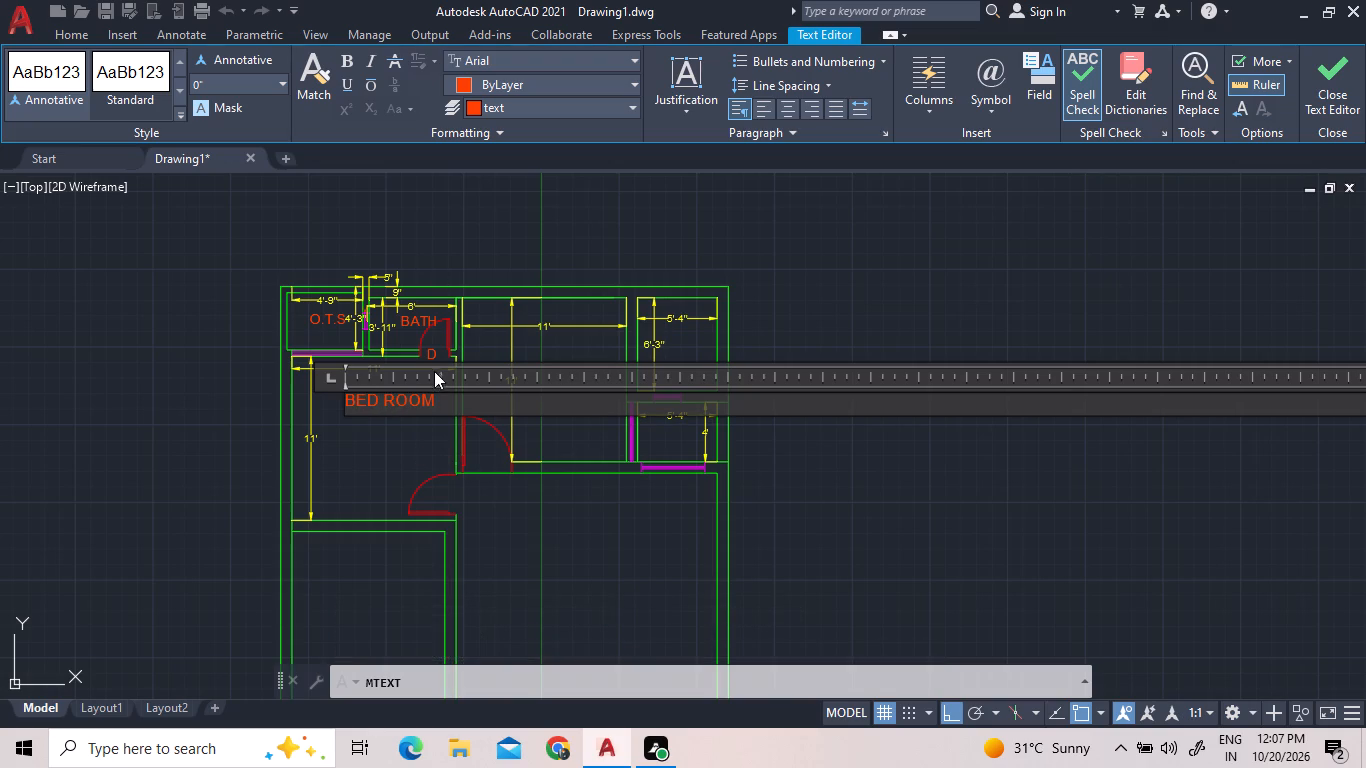
# Set the text height of the west room's BED ROOM label to 8" and finish editing it.
pyautogui.doubleClick(440, 407)
pyautogui.click(440, 407)
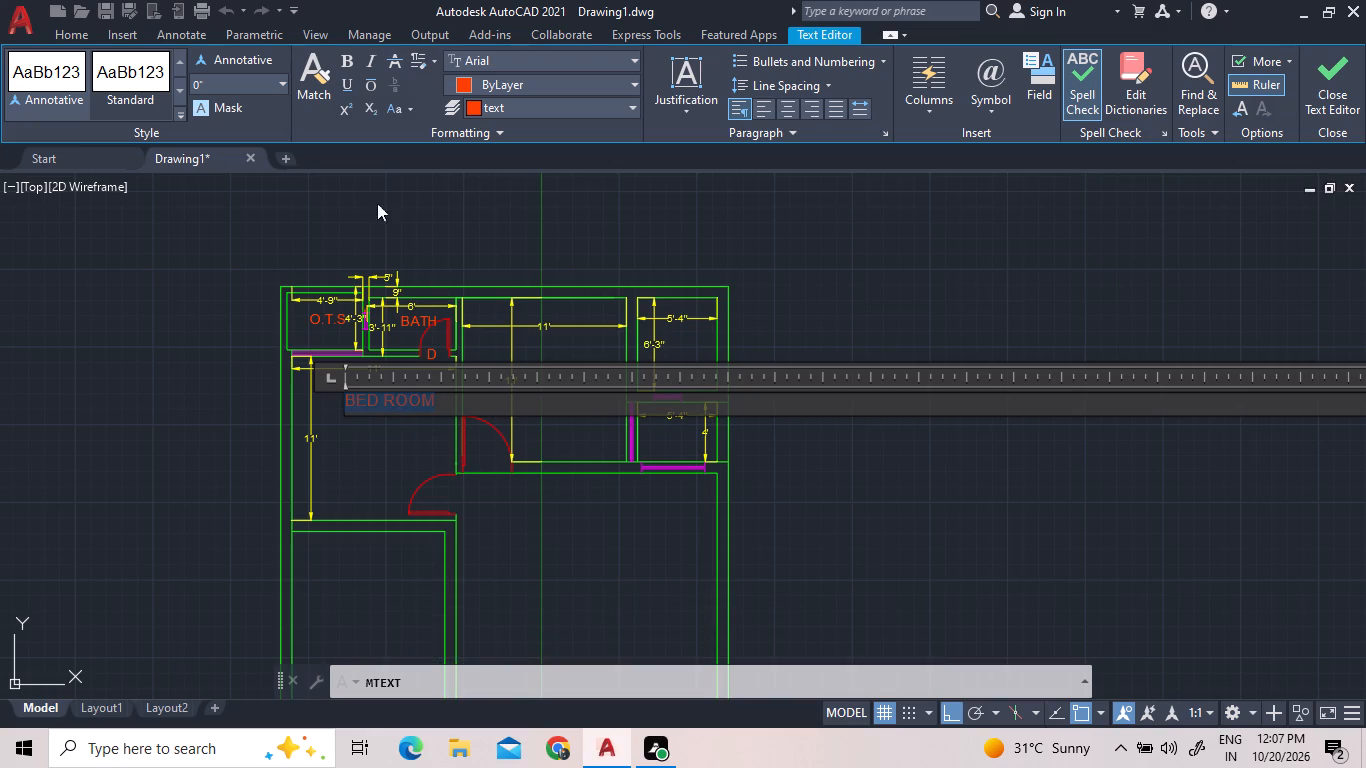
pyautogui.click(281, 83)
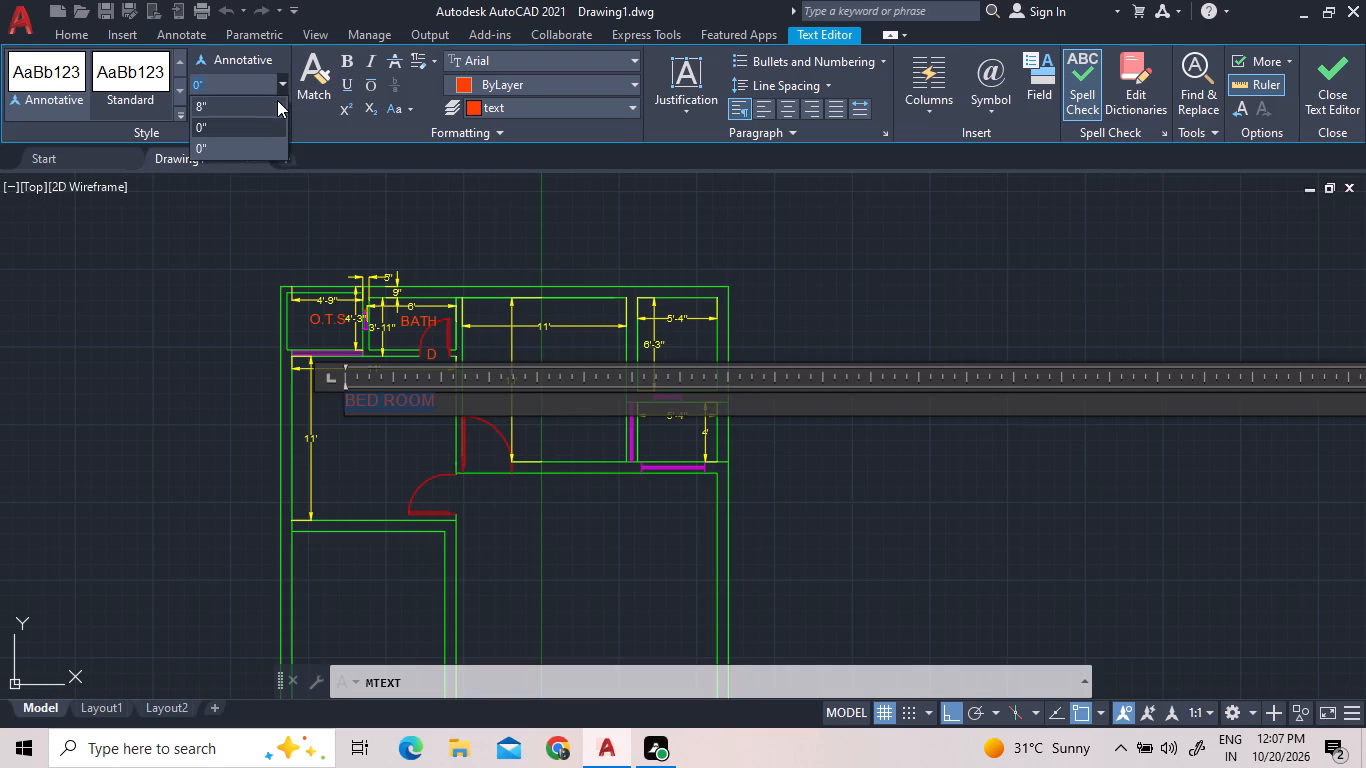
pyautogui.click(277, 100)
pyautogui.click(231, 208)
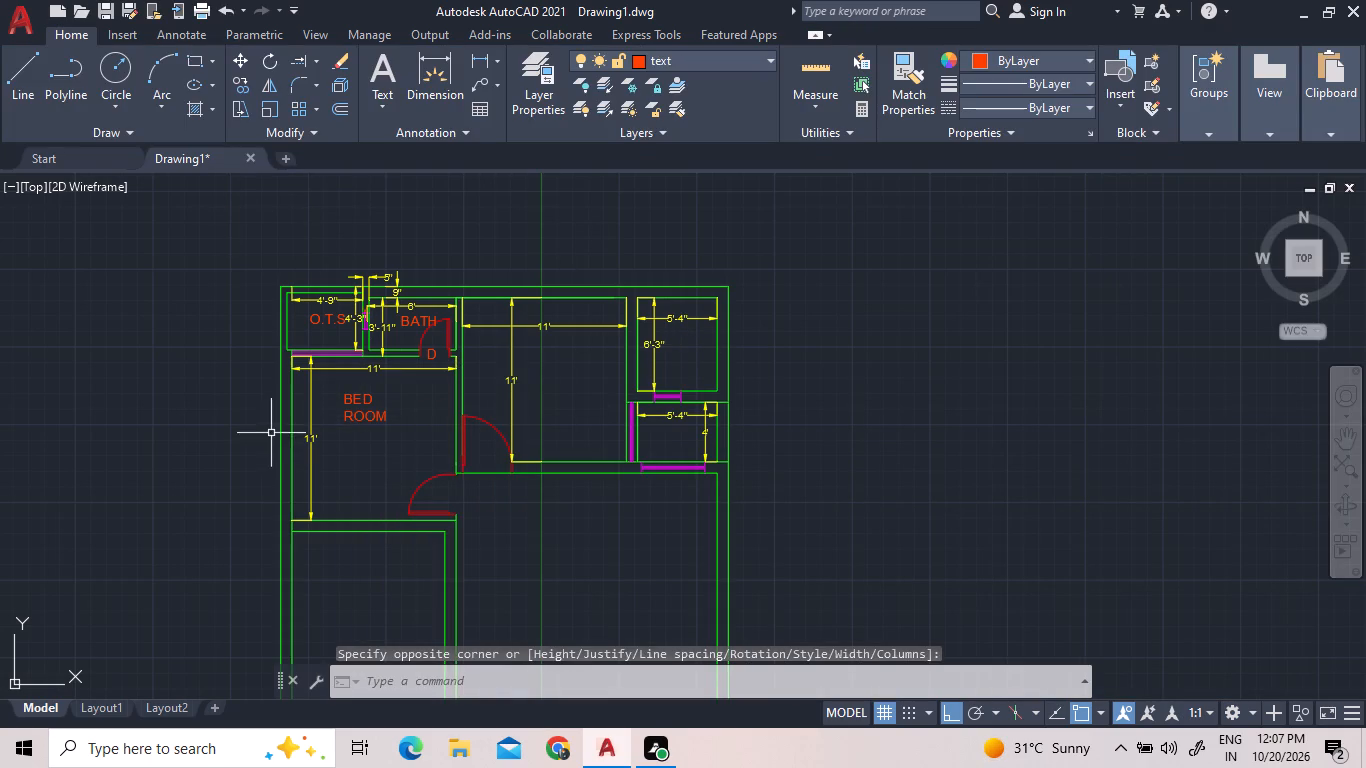
# Copy the BED ROOM label from the west room straight across into the middle north room.
pyautogui.click(348, 410)
pyautogui.rightClick(348, 404)
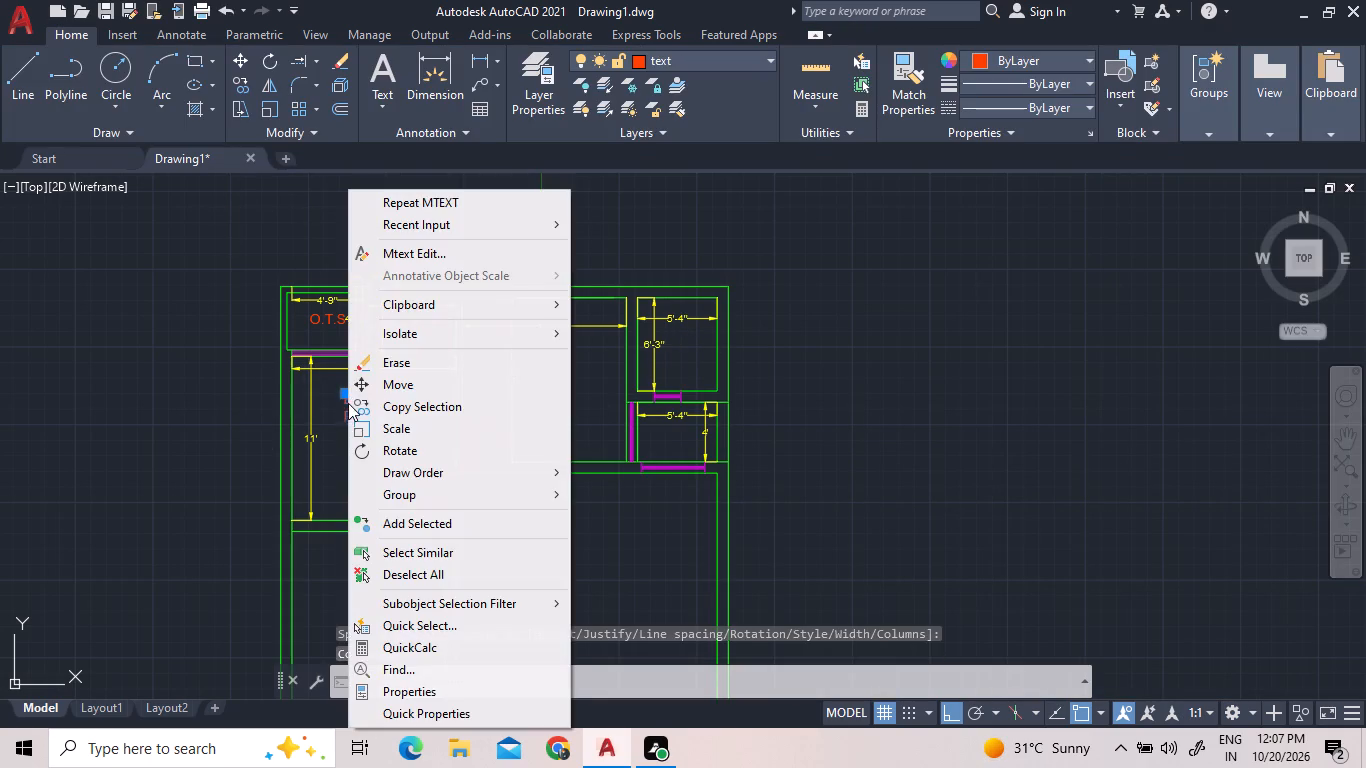
pyautogui.doubleClick(357, 404)
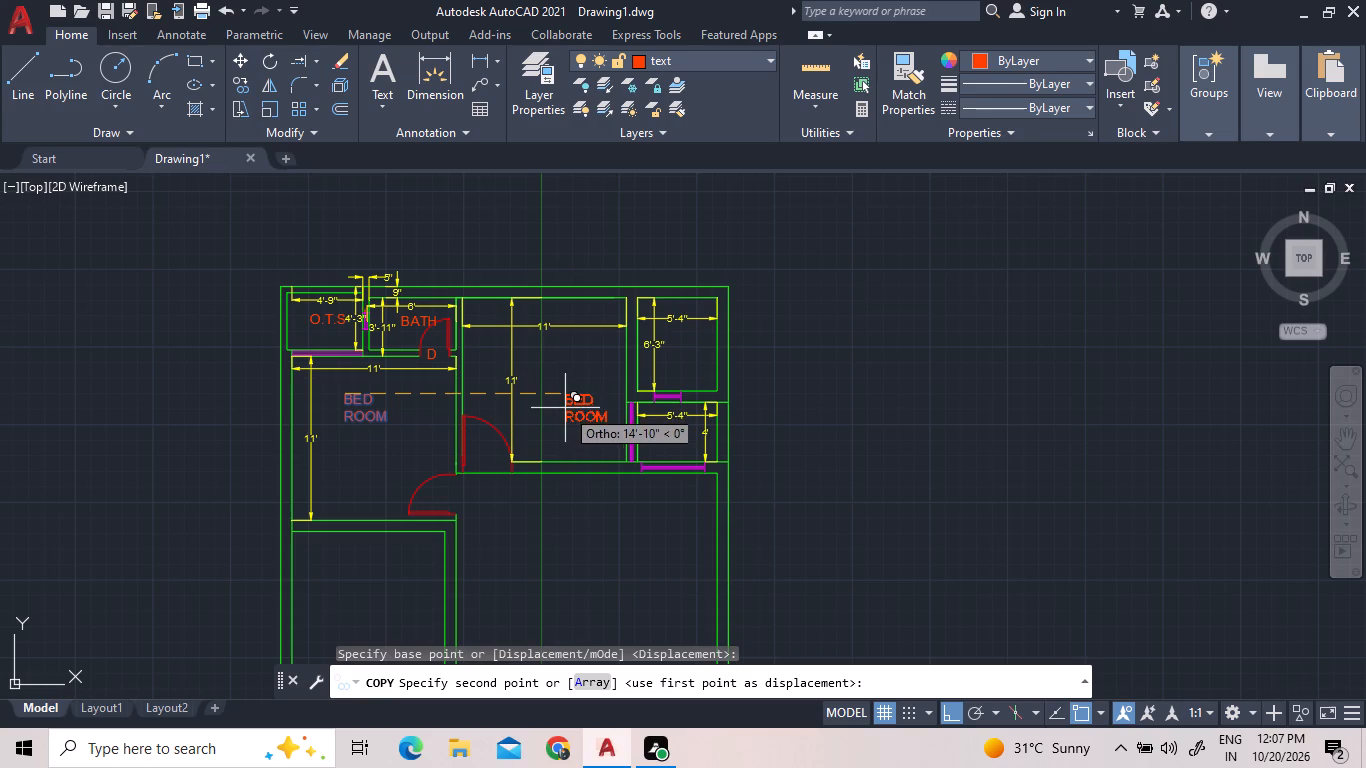
pyautogui.click(548, 402)
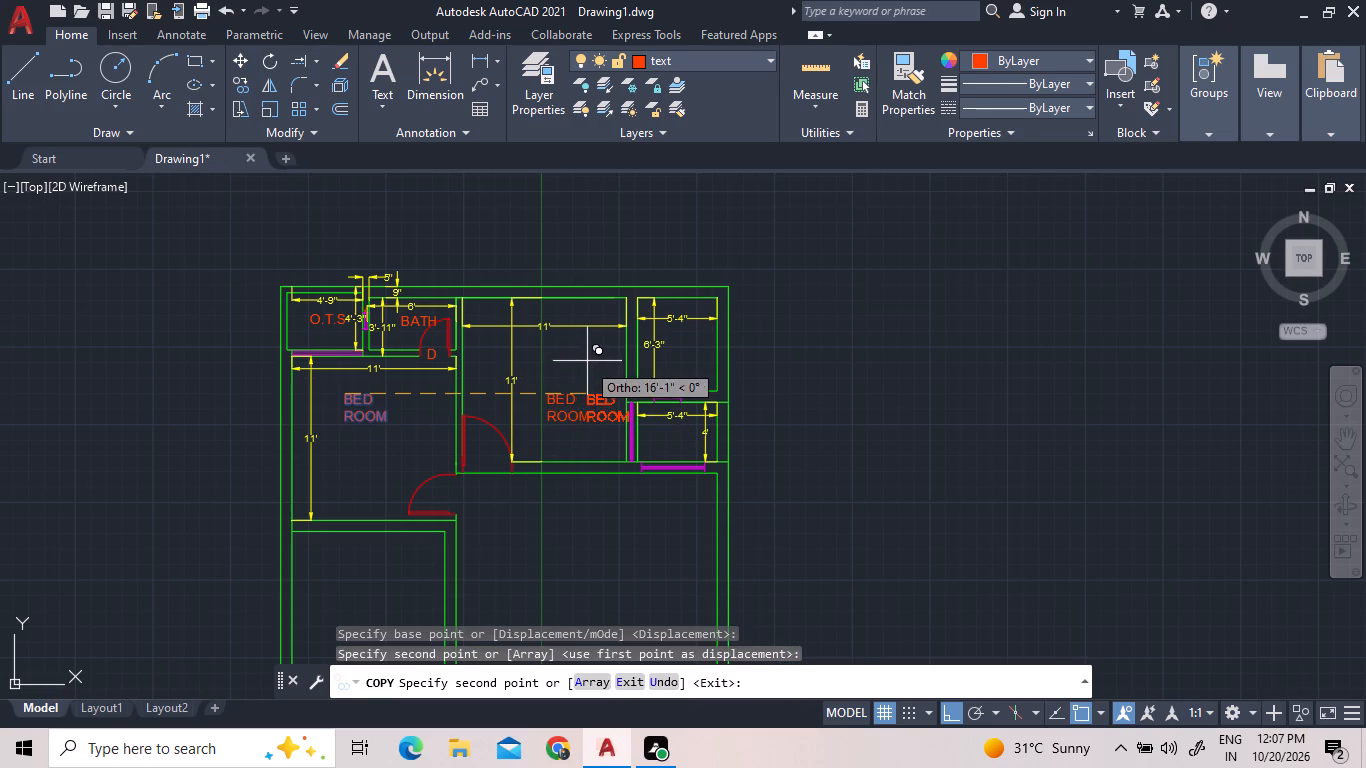
pyautogui.rightClick(136, 410)
pyautogui.click(156, 424)
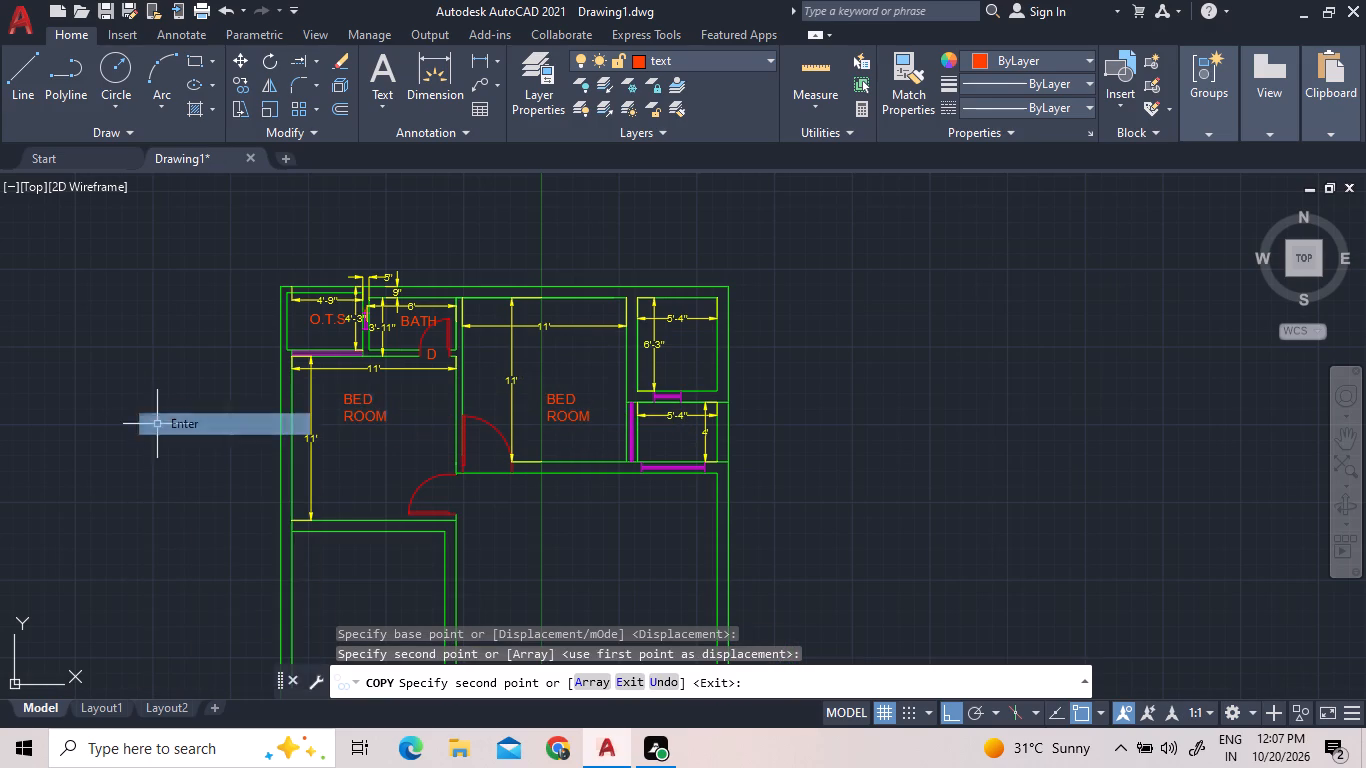
# Copy the BATH label into the upper small east room, with ortho off so it can be placed freely.
pyautogui.click(428, 321)
pyautogui.rightClick(428, 321)
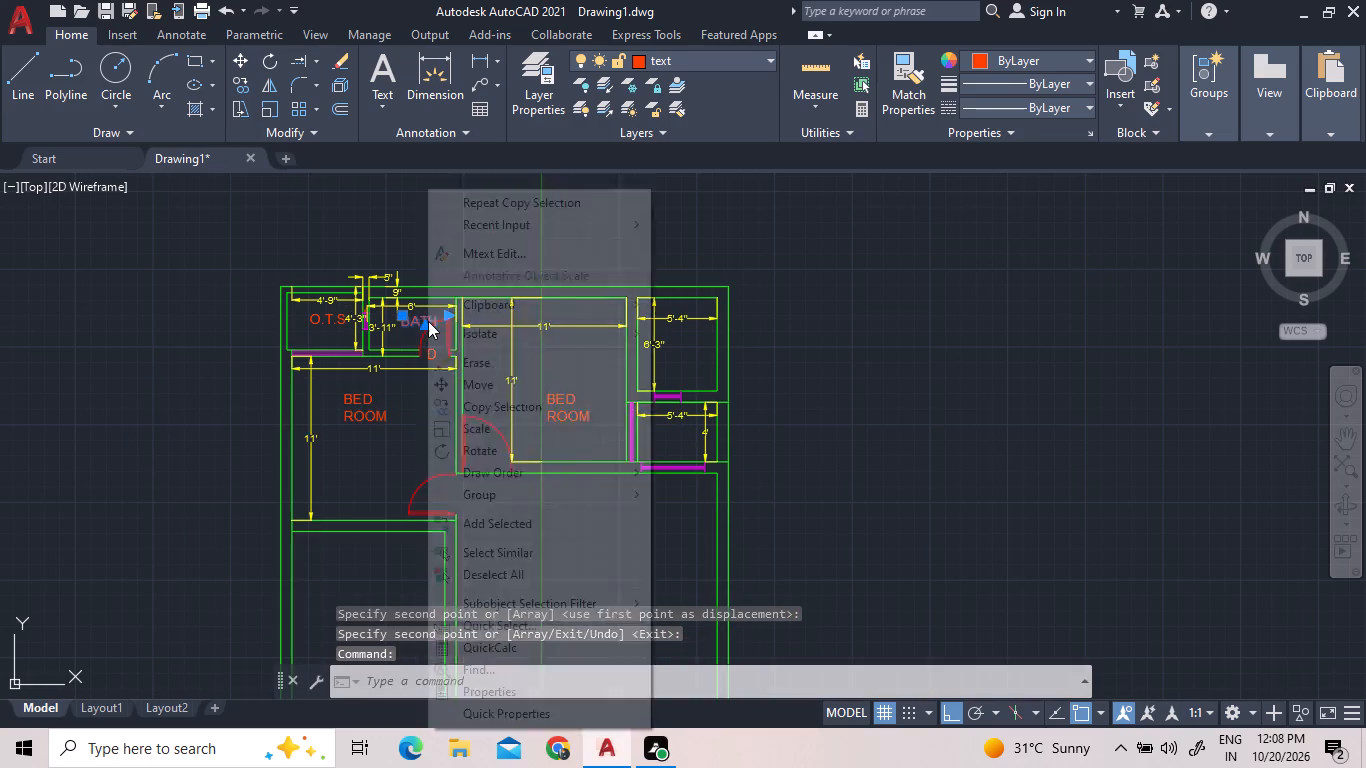
pyautogui.click(473, 406)
pyautogui.click(474, 406)
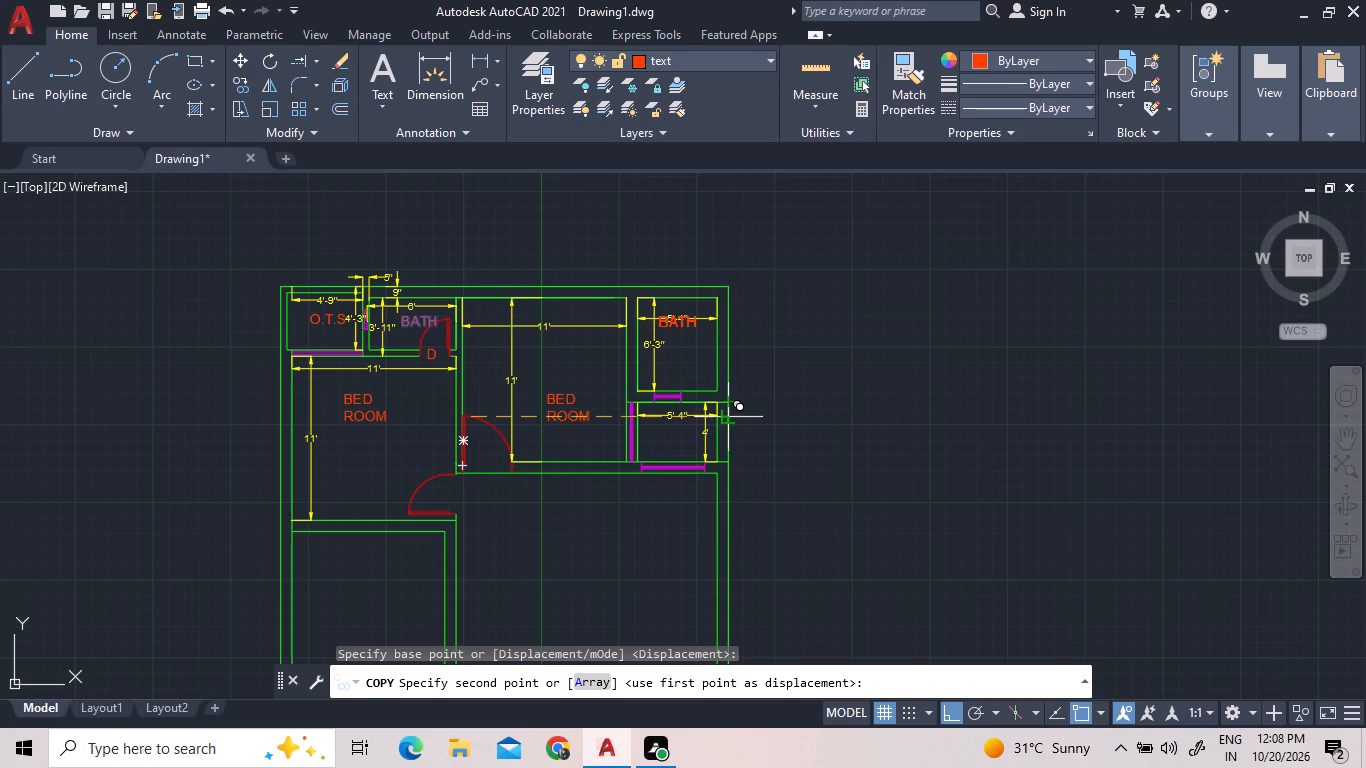
pyautogui.press('F8')
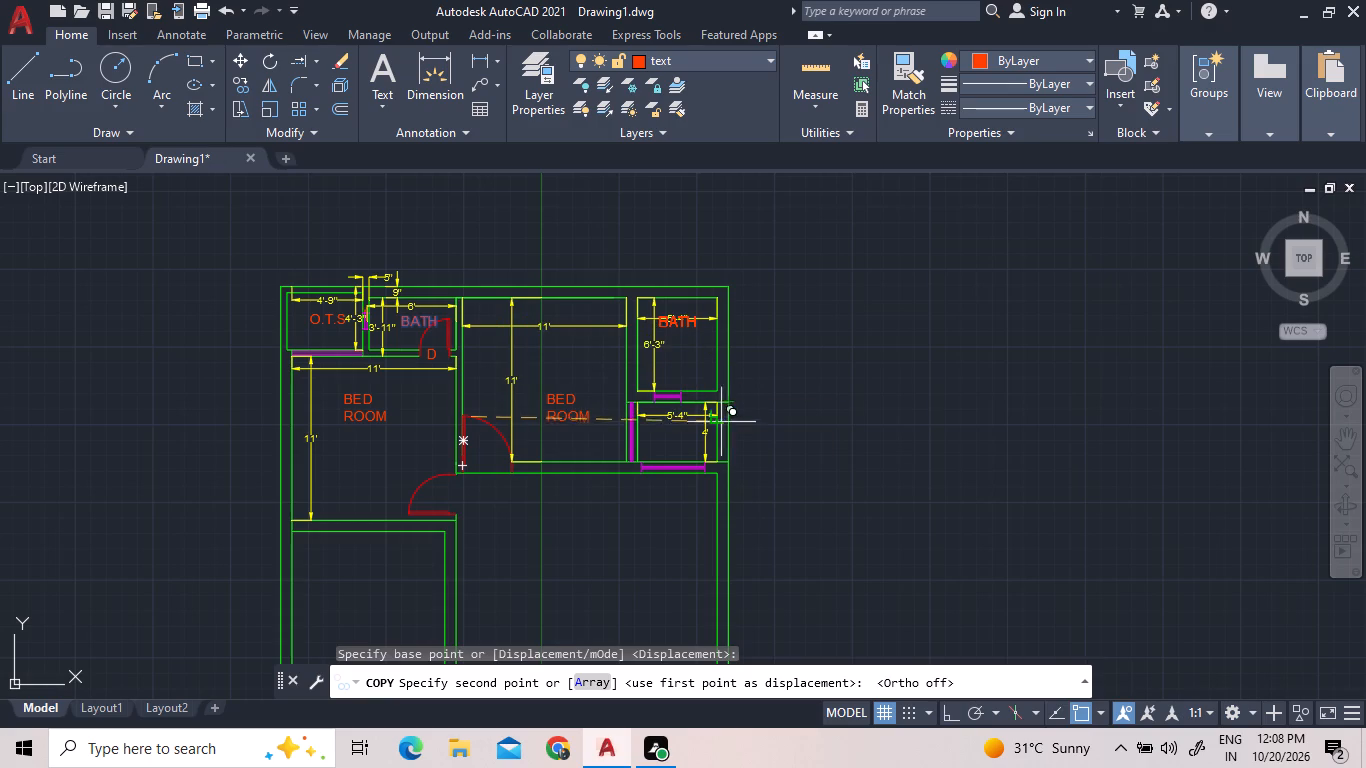
pyautogui.click(740, 441)
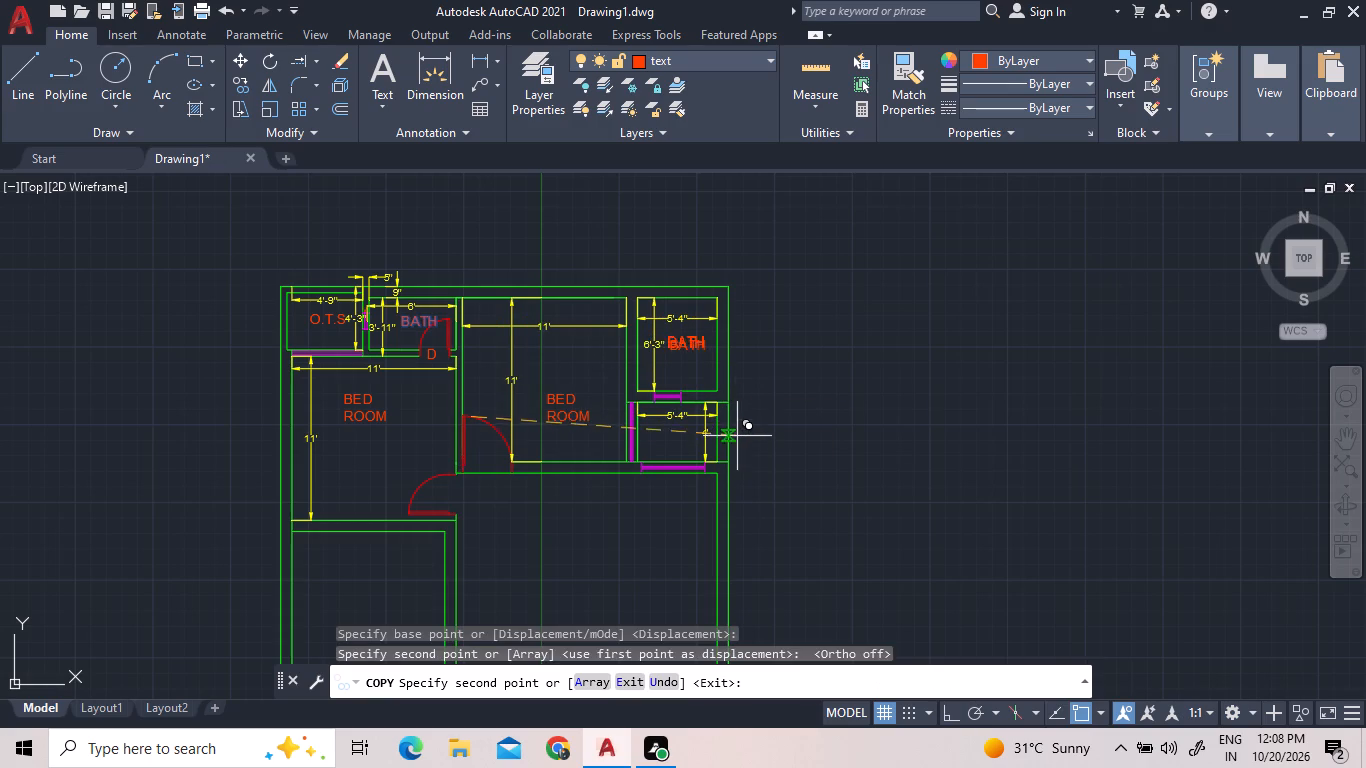
pyautogui.rightClick(719, 301)
pyautogui.click(743, 344)
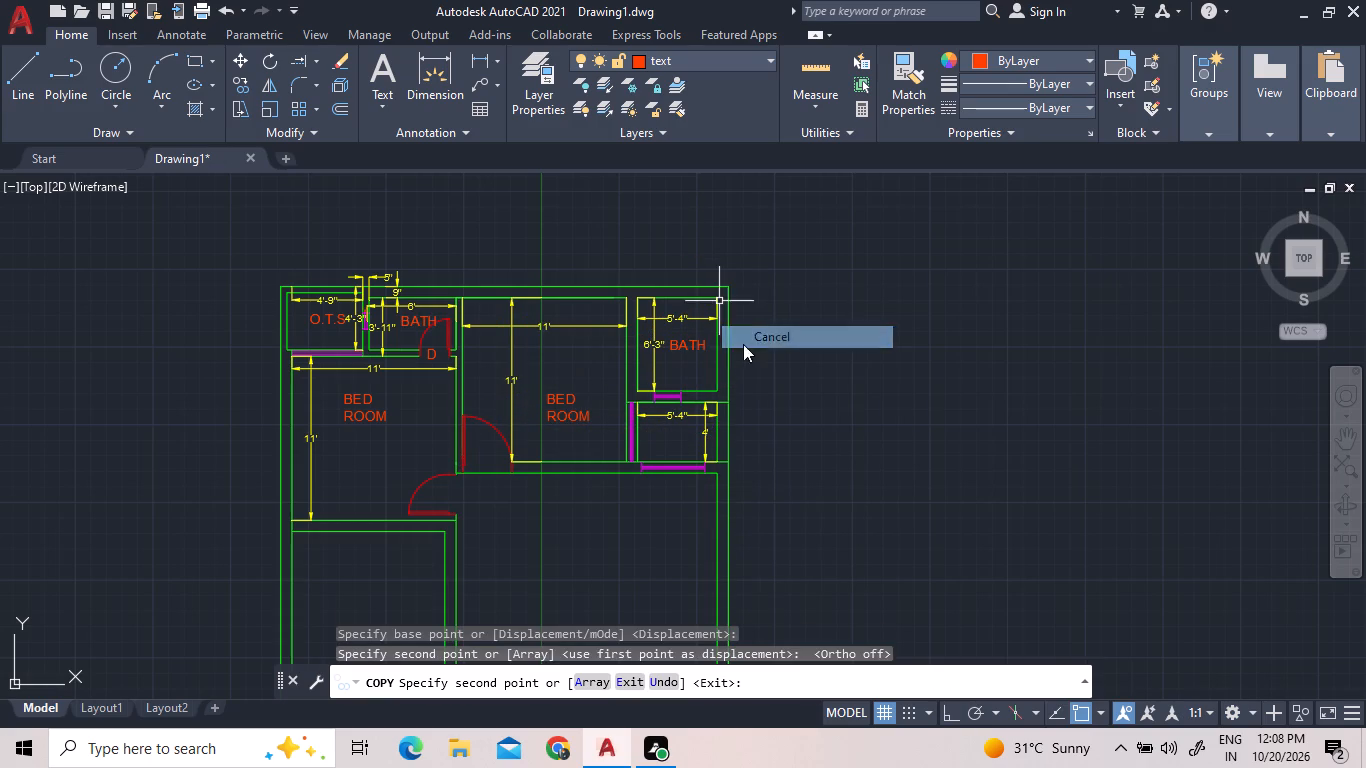
# Copy the O.T.S label from the northwest shaft into the lower small east room, just below its width dimension.
pyautogui.click(323, 320)
pyautogui.rightClick(327, 320)
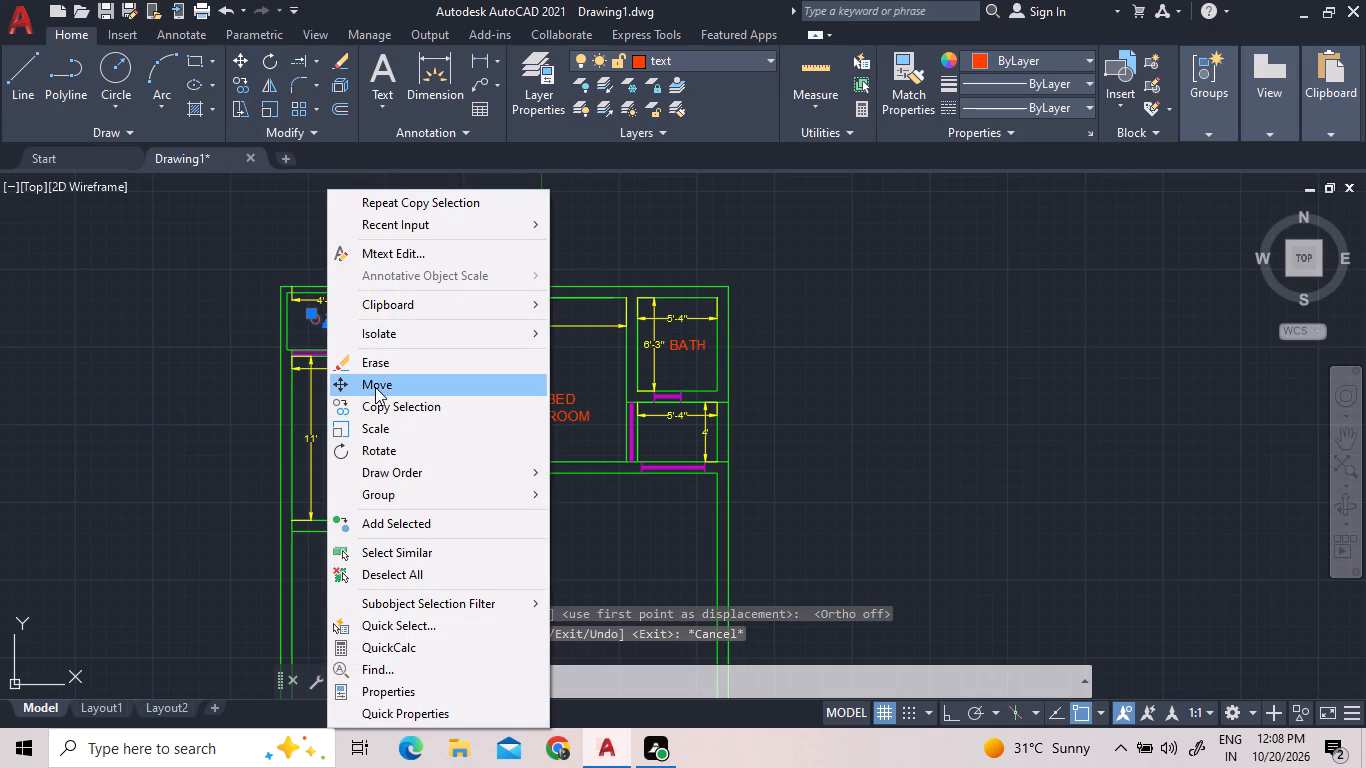
pyautogui.click(379, 401)
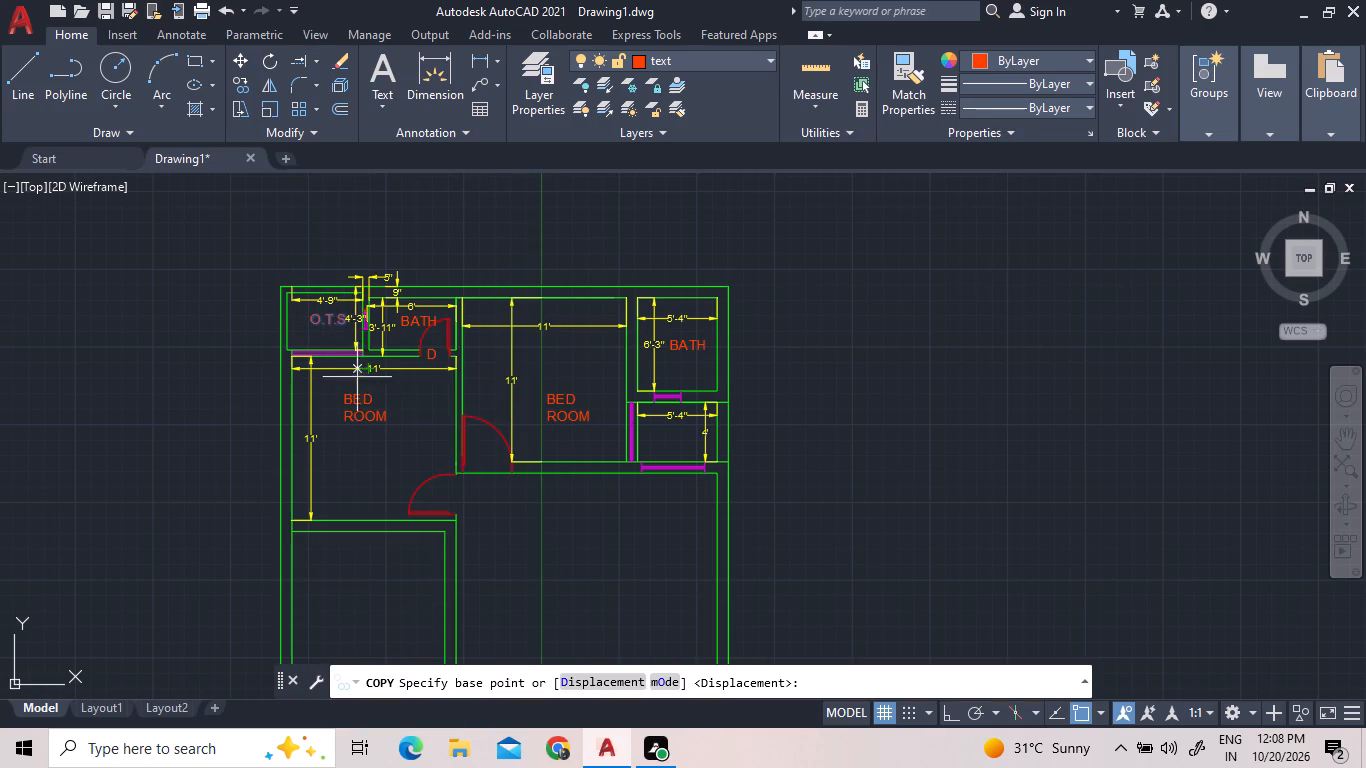
pyautogui.click(316, 319)
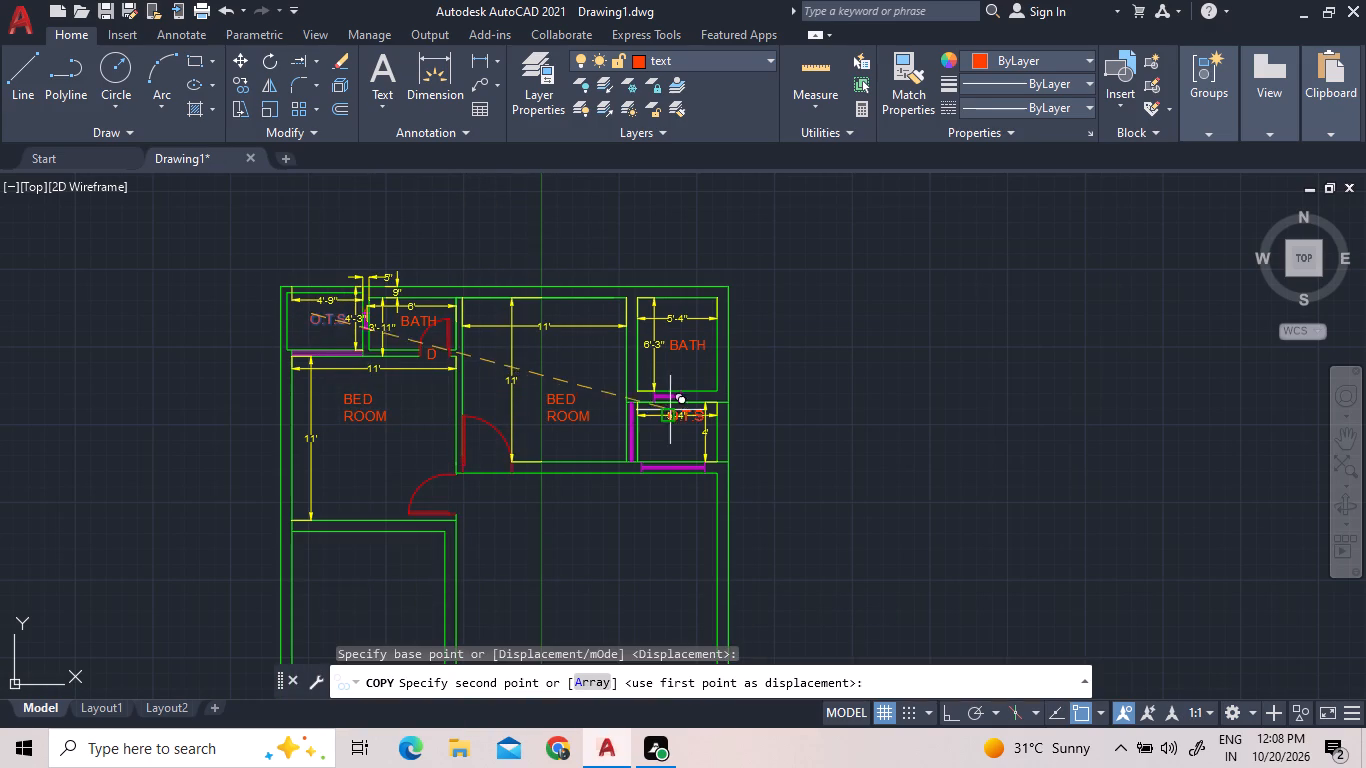
pyautogui.scroll(3, 676, 441)
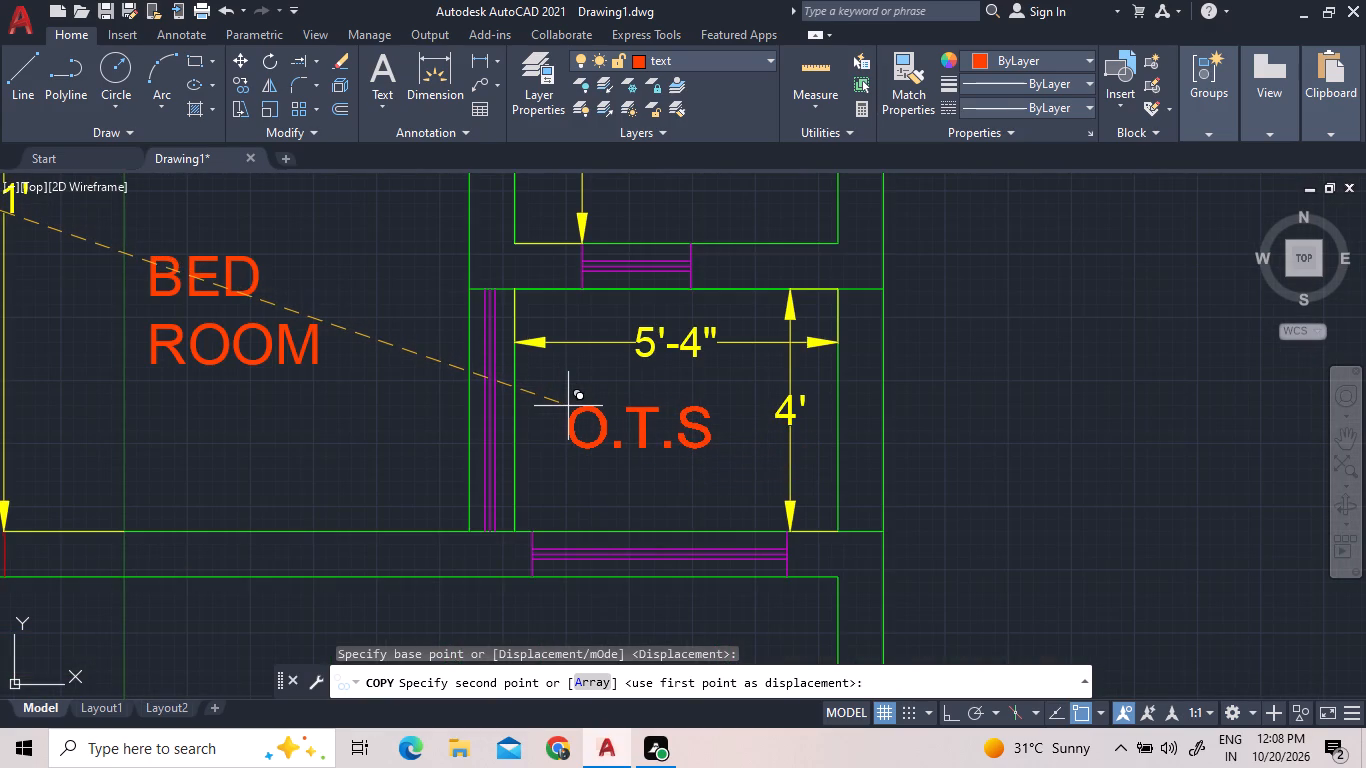
pyautogui.click(568, 406)
pyautogui.scroll(-3, 665, 342)
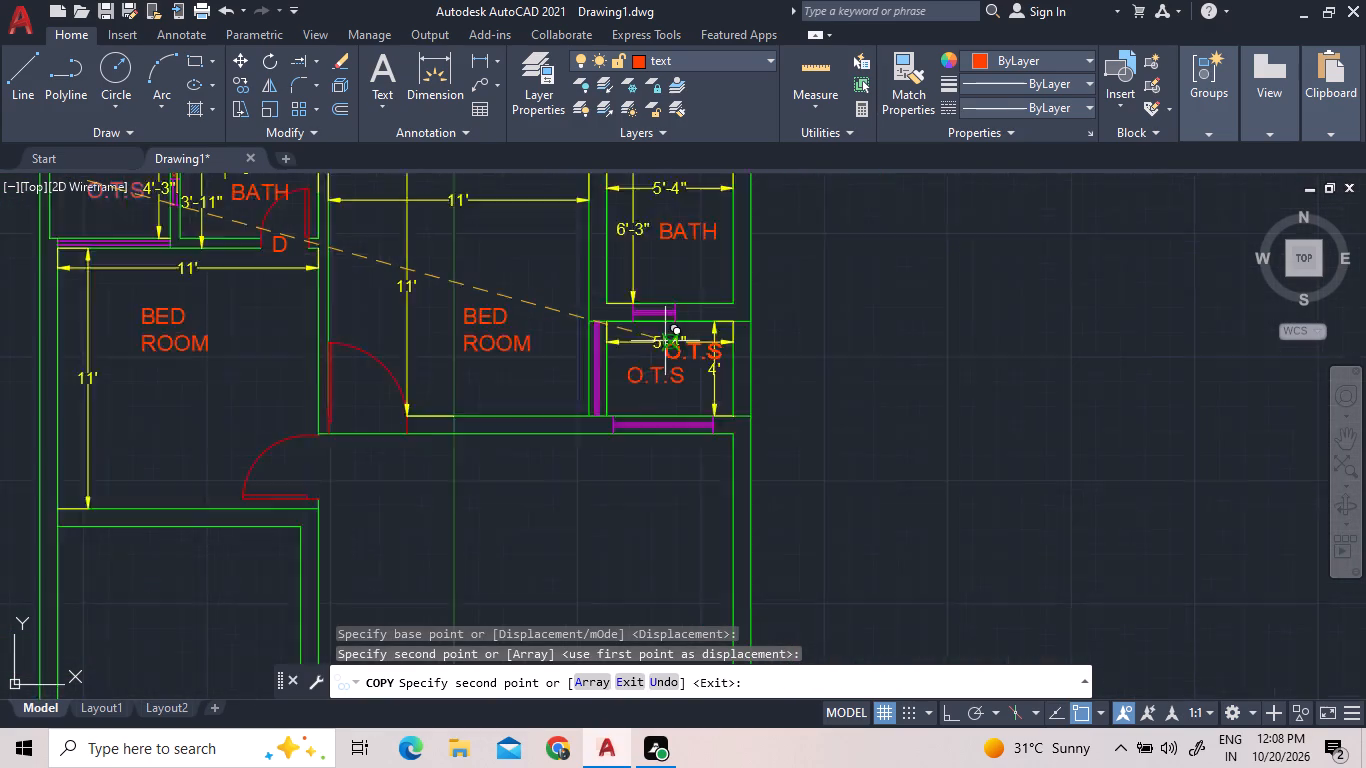
pyautogui.press('Escape')
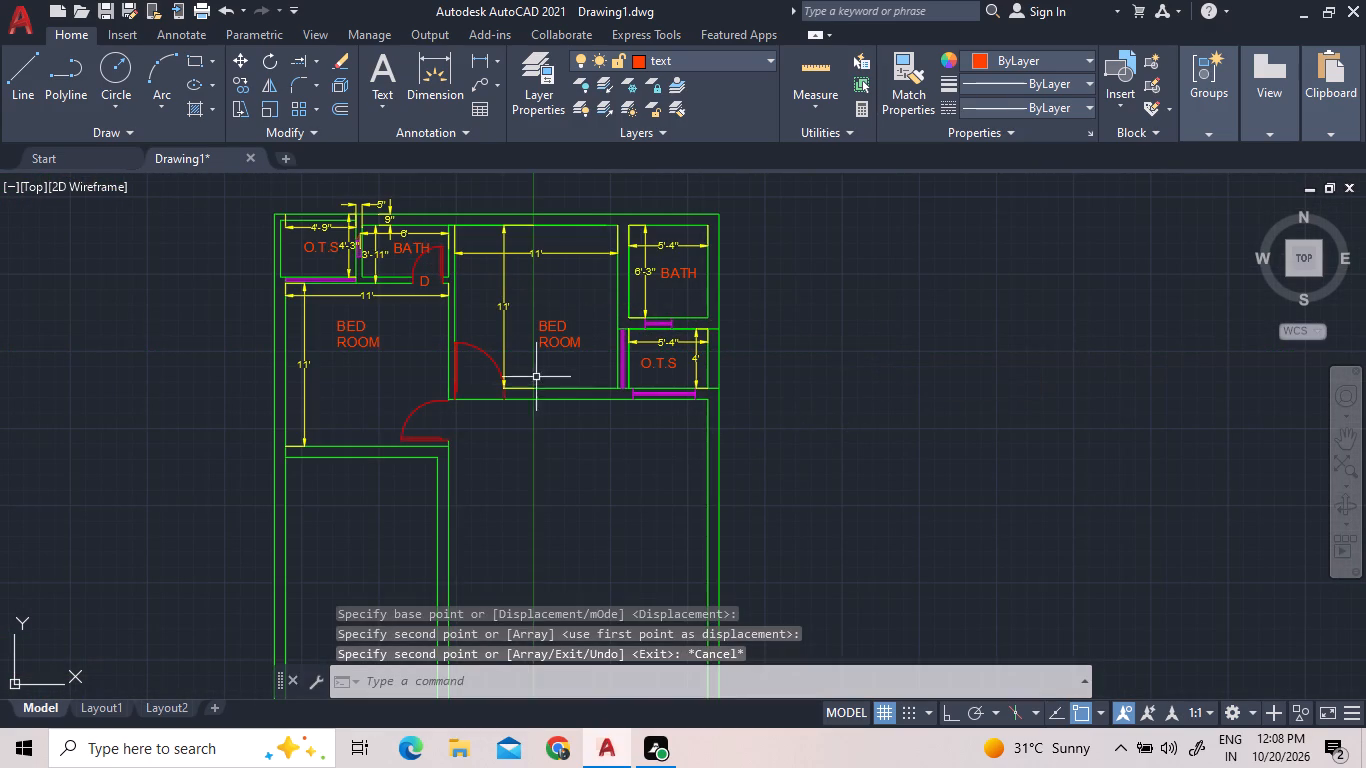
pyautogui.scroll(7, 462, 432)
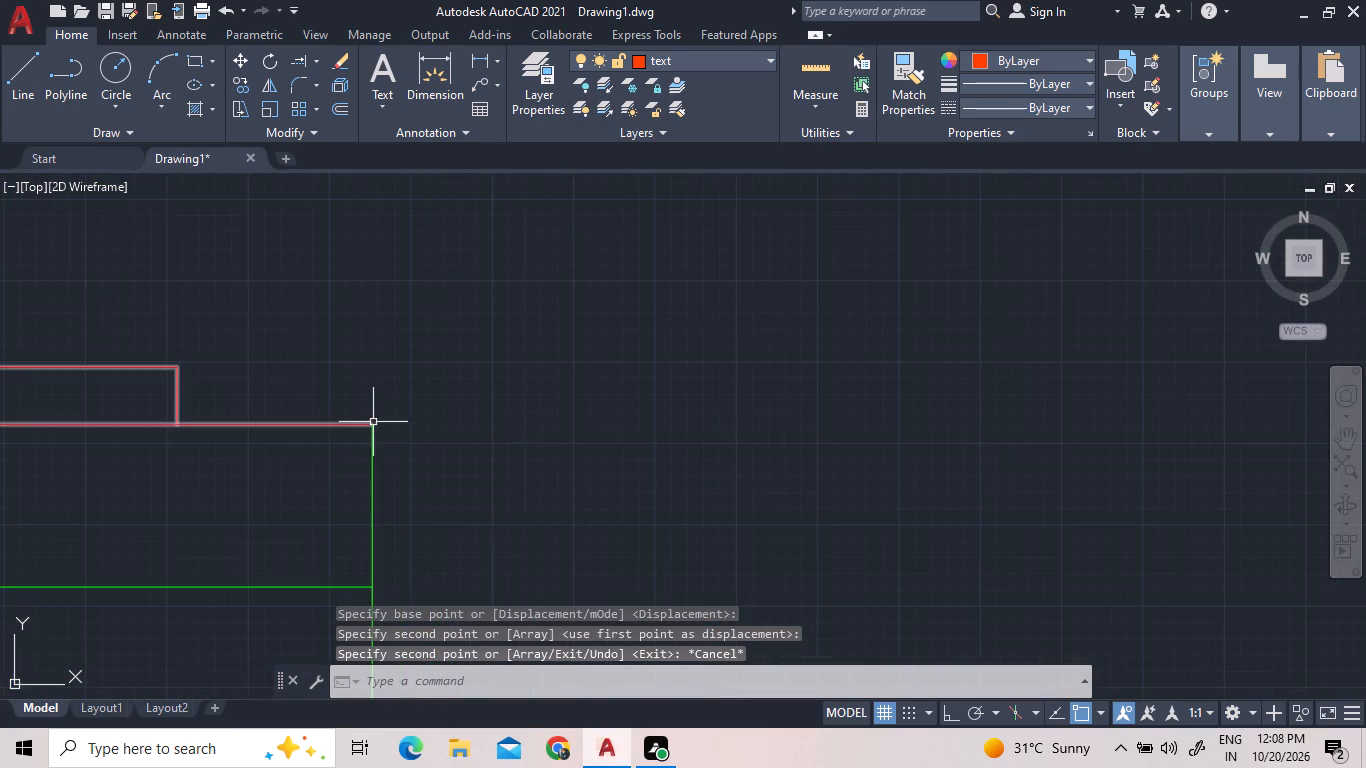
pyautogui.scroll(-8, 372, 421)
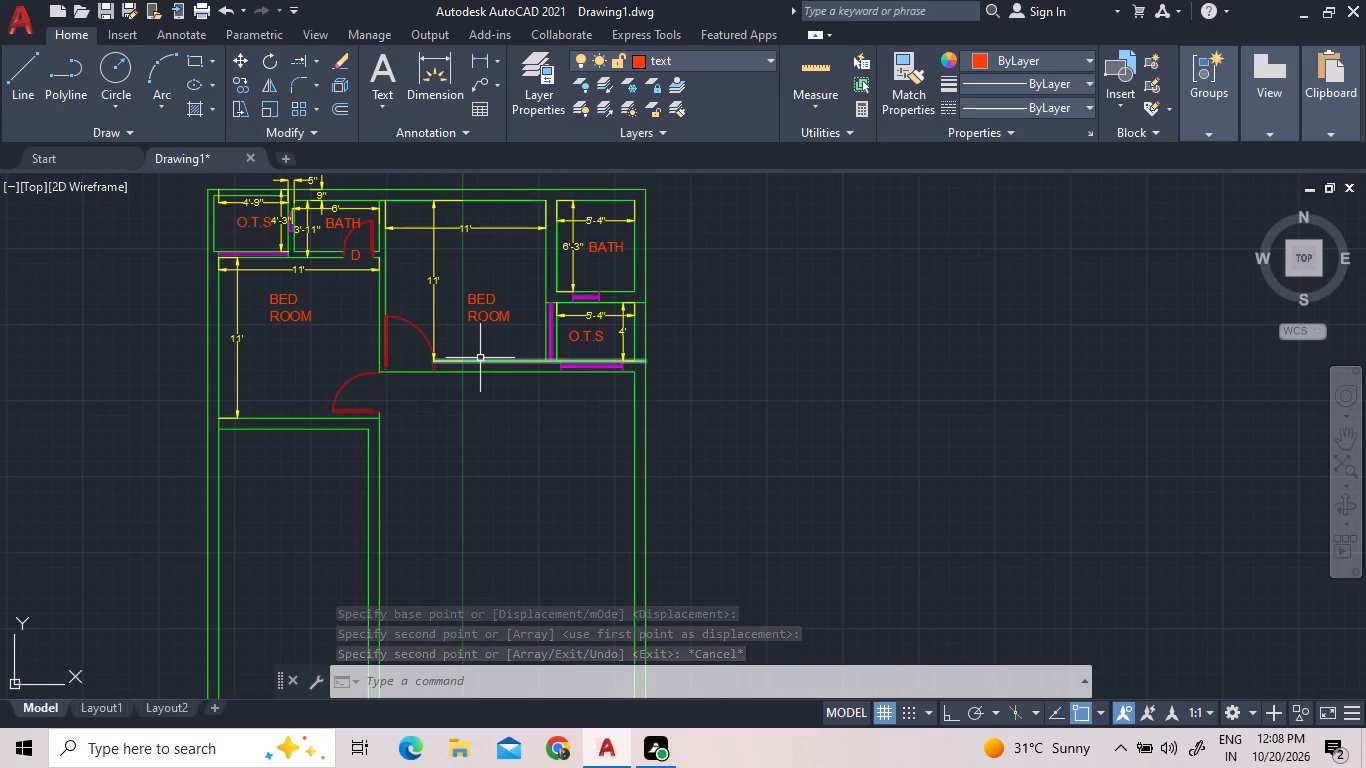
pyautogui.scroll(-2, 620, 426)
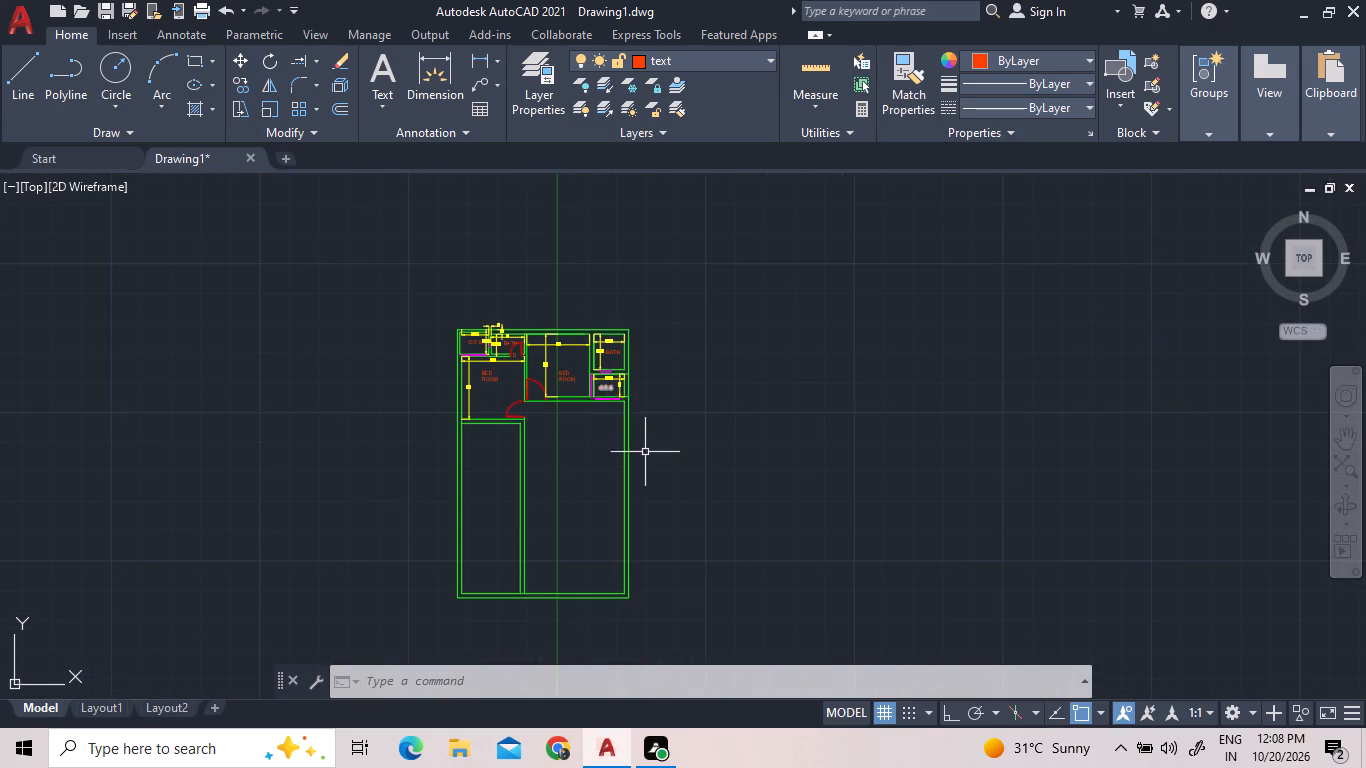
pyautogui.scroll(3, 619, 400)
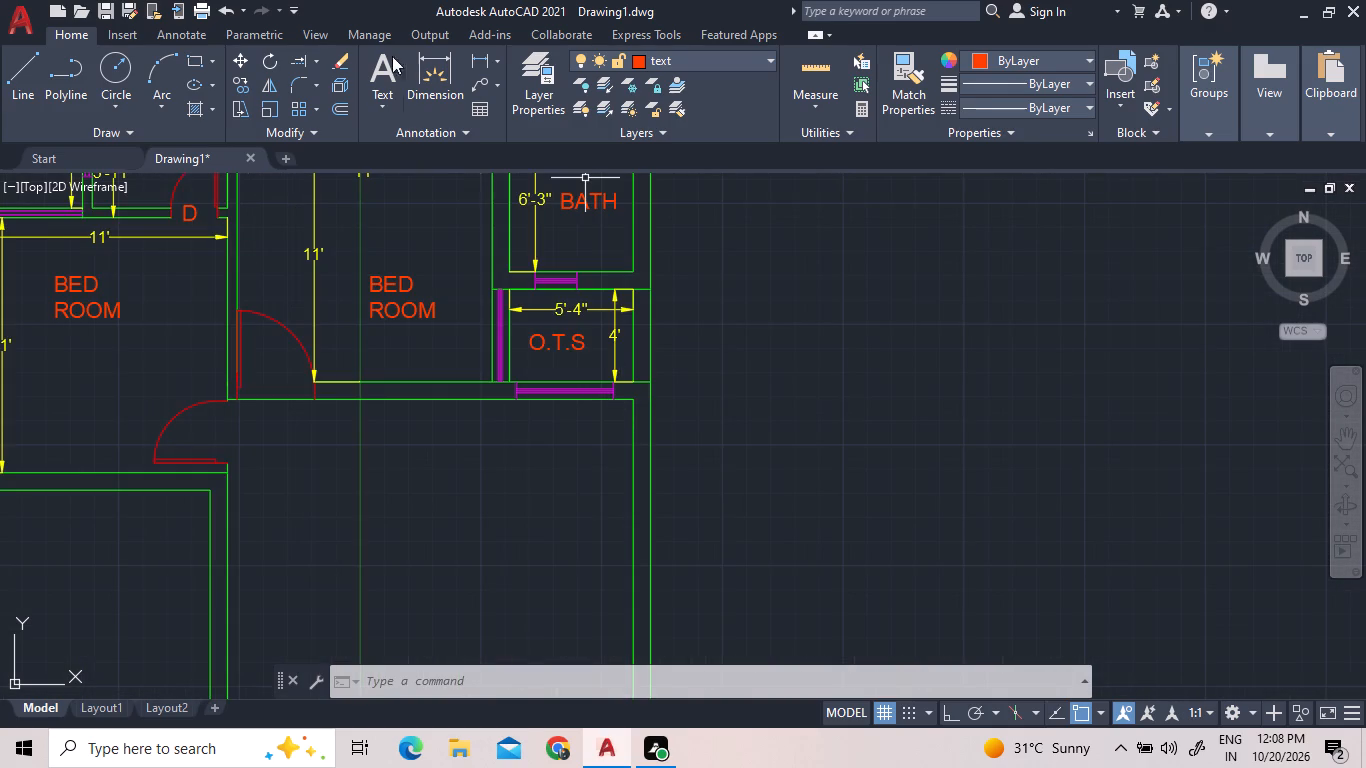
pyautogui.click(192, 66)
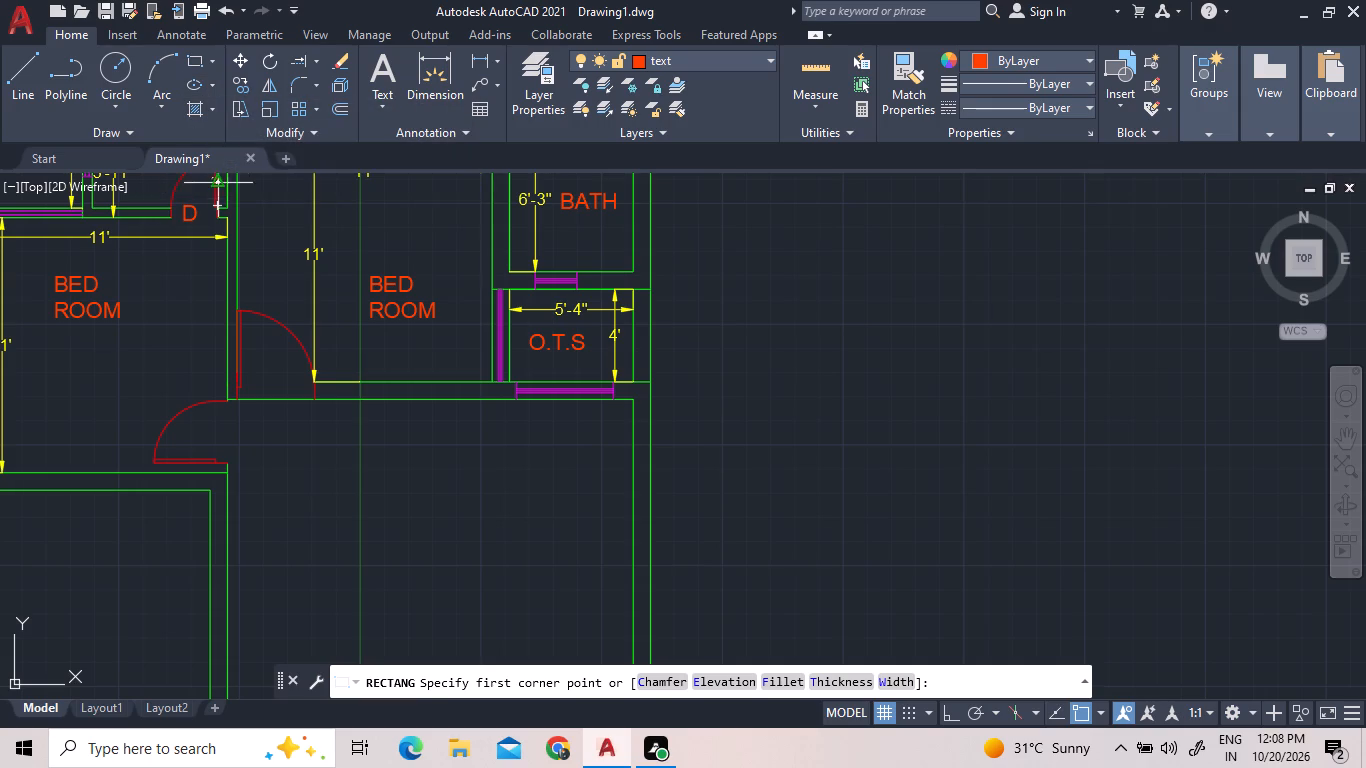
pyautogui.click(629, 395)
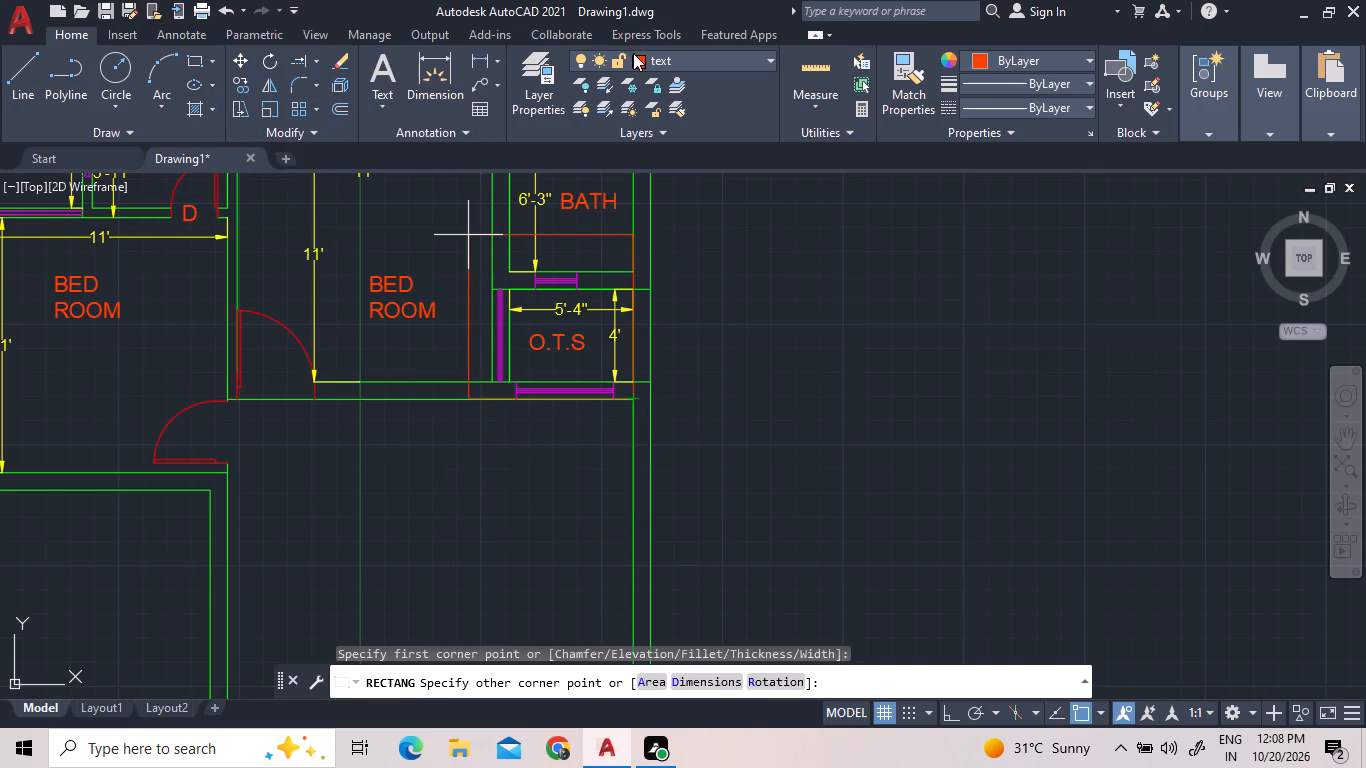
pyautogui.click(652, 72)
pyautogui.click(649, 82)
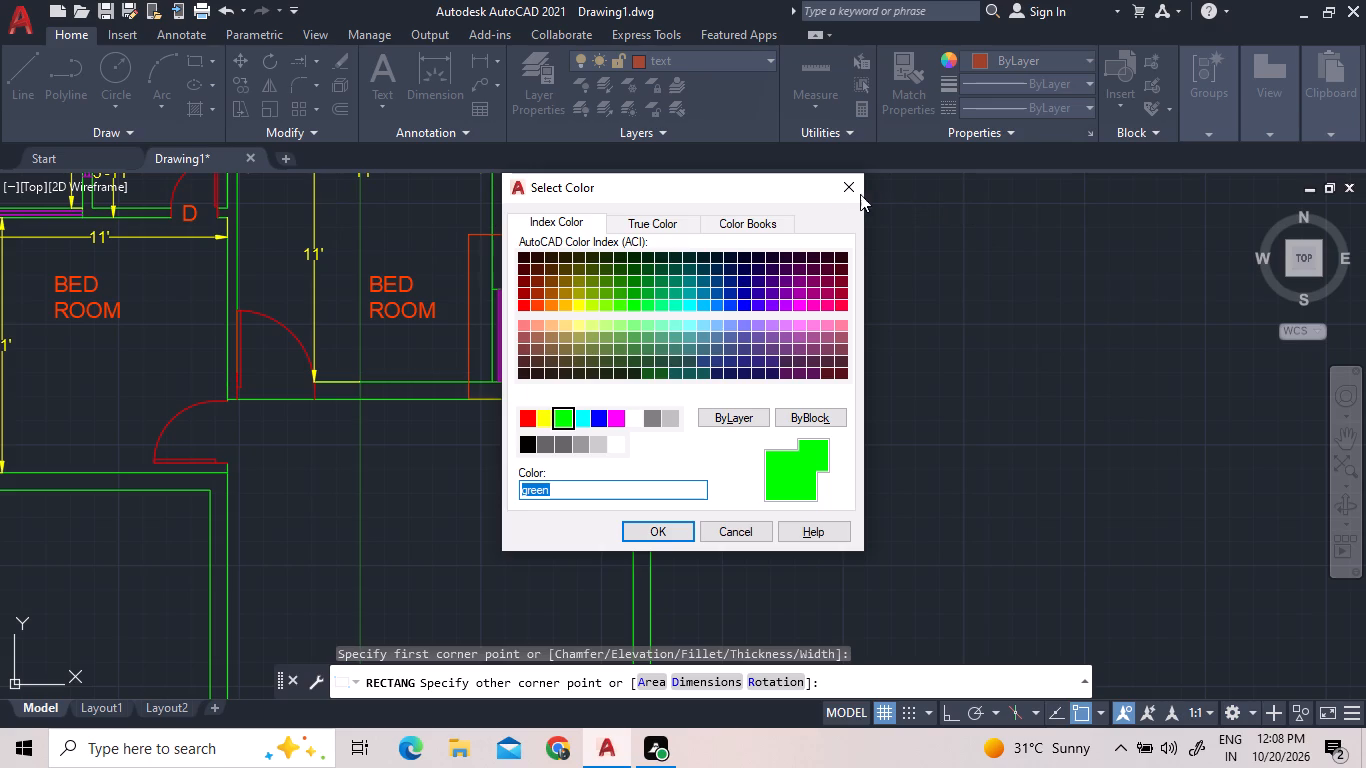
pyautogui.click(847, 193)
# Make layer 0 current and draw a 12' by 10'3" rectangle southwest from the inner wall corner just south of the east O.T.S.
pyautogui.click(676, 59)
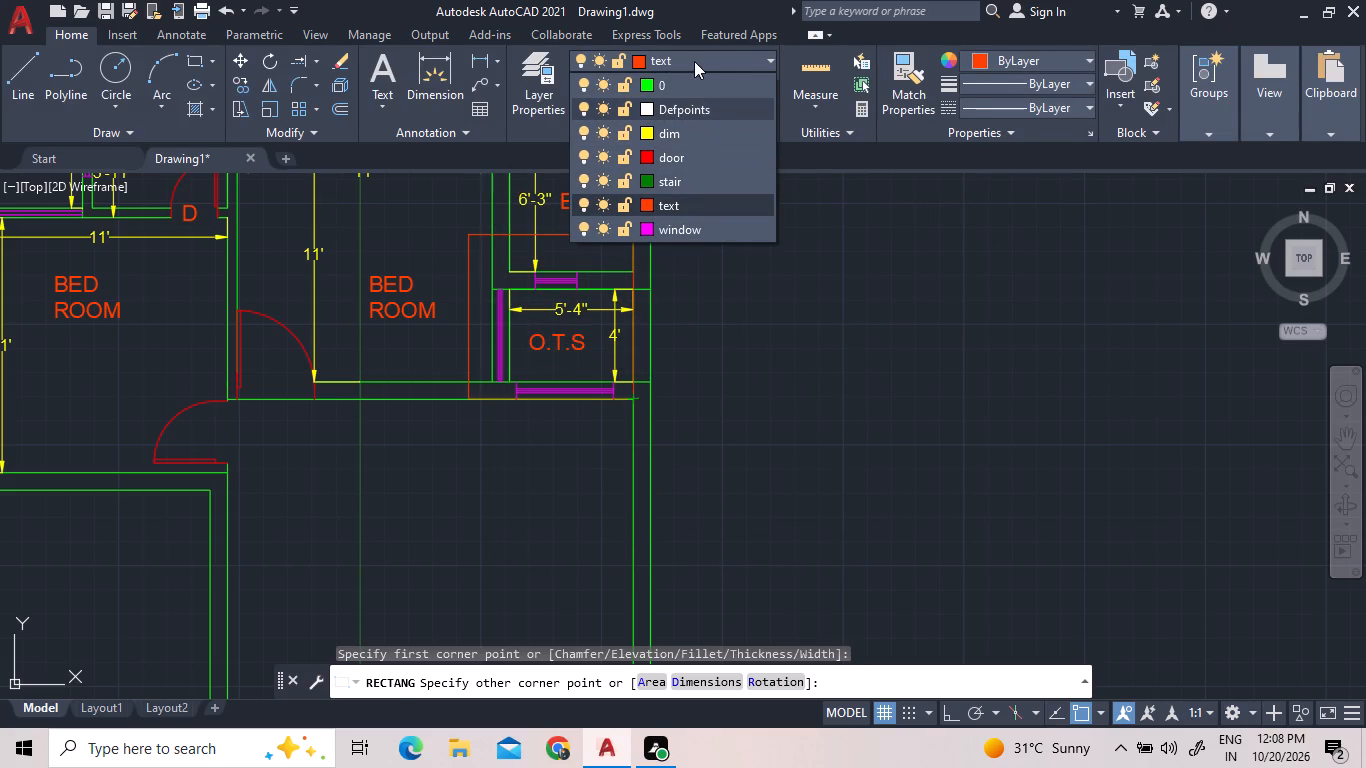
pyautogui.click(695, 81)
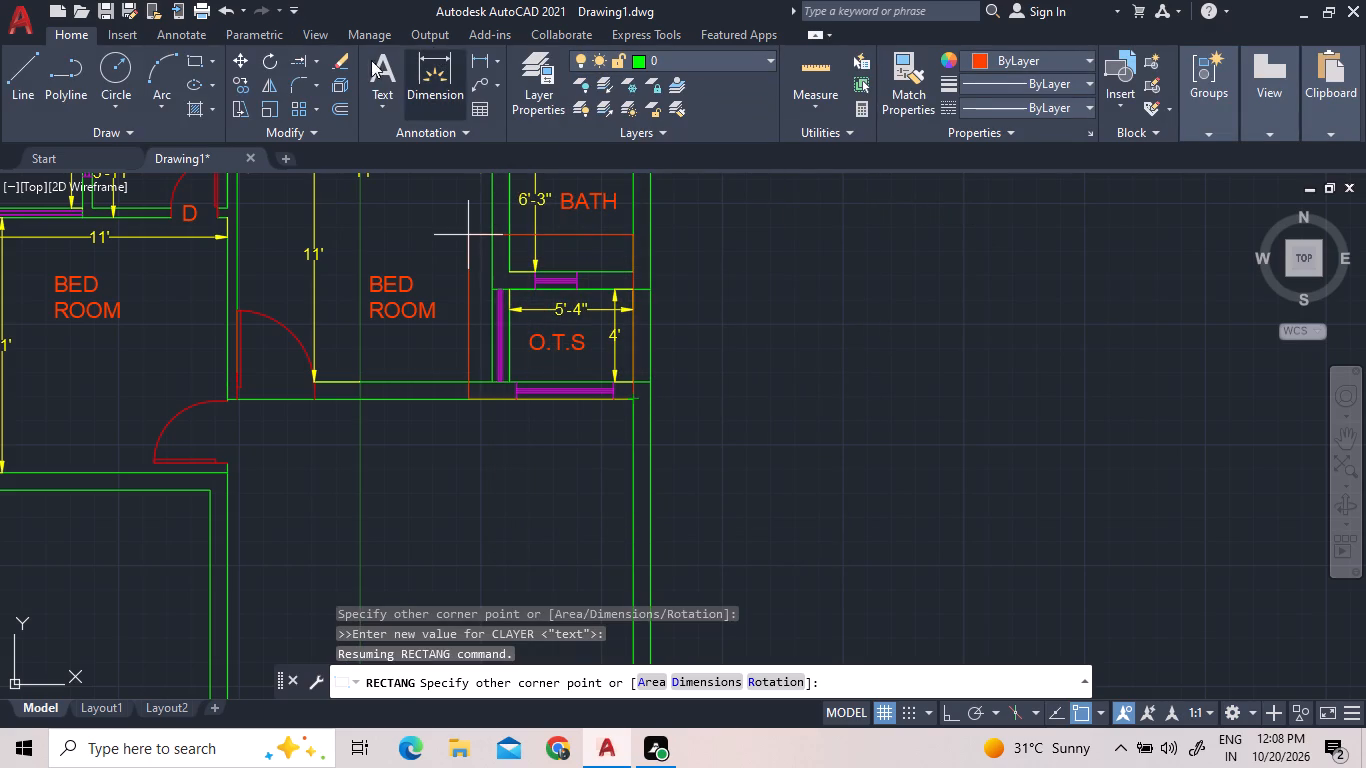
pyautogui.click(201, 56)
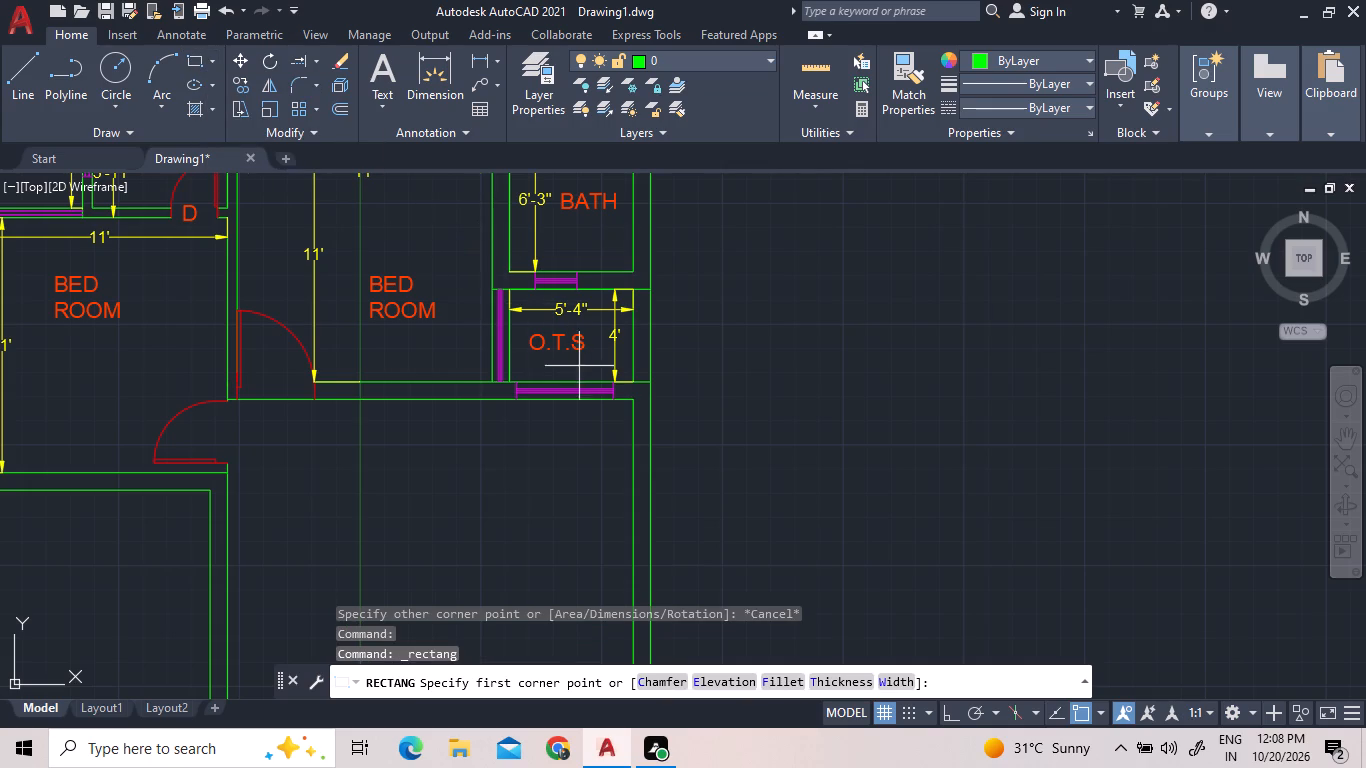
pyautogui.click(627, 393)
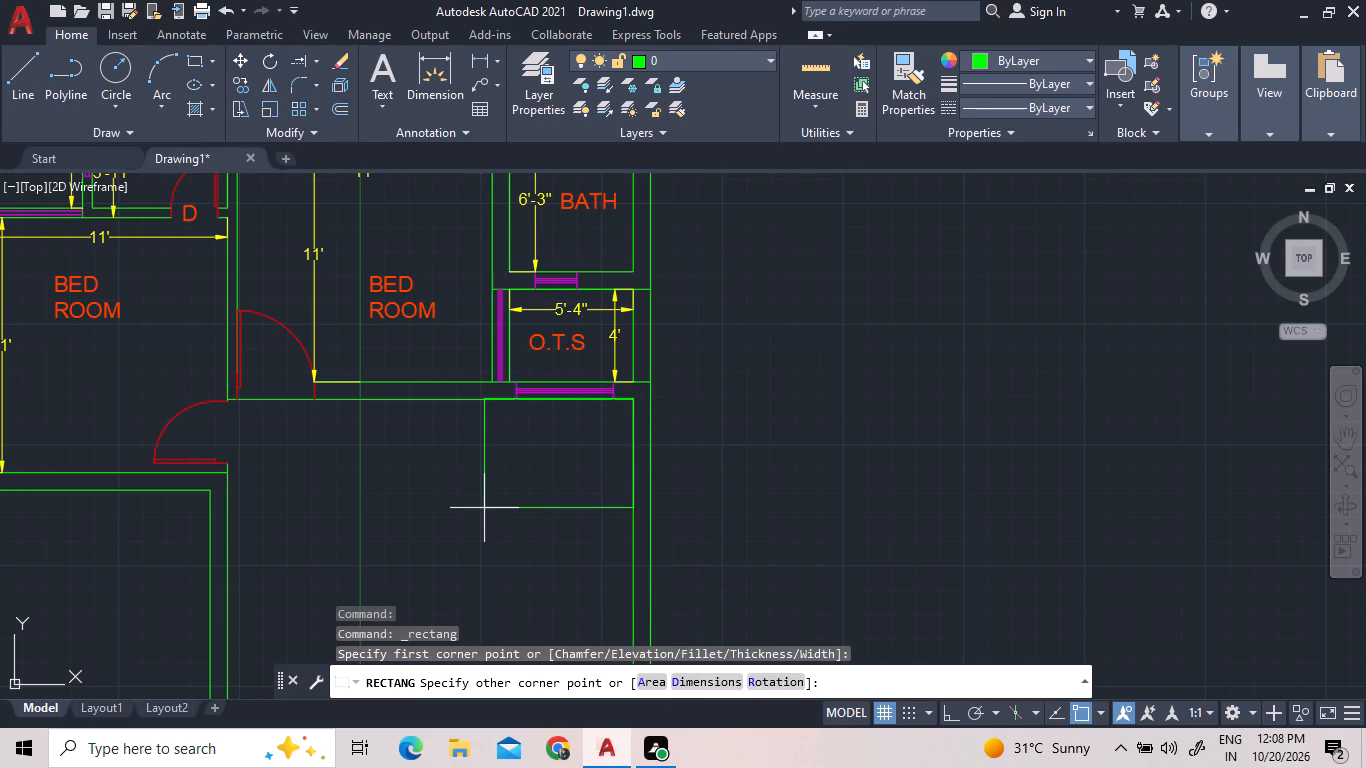
pyautogui.write('D')
pyautogui.press('space')
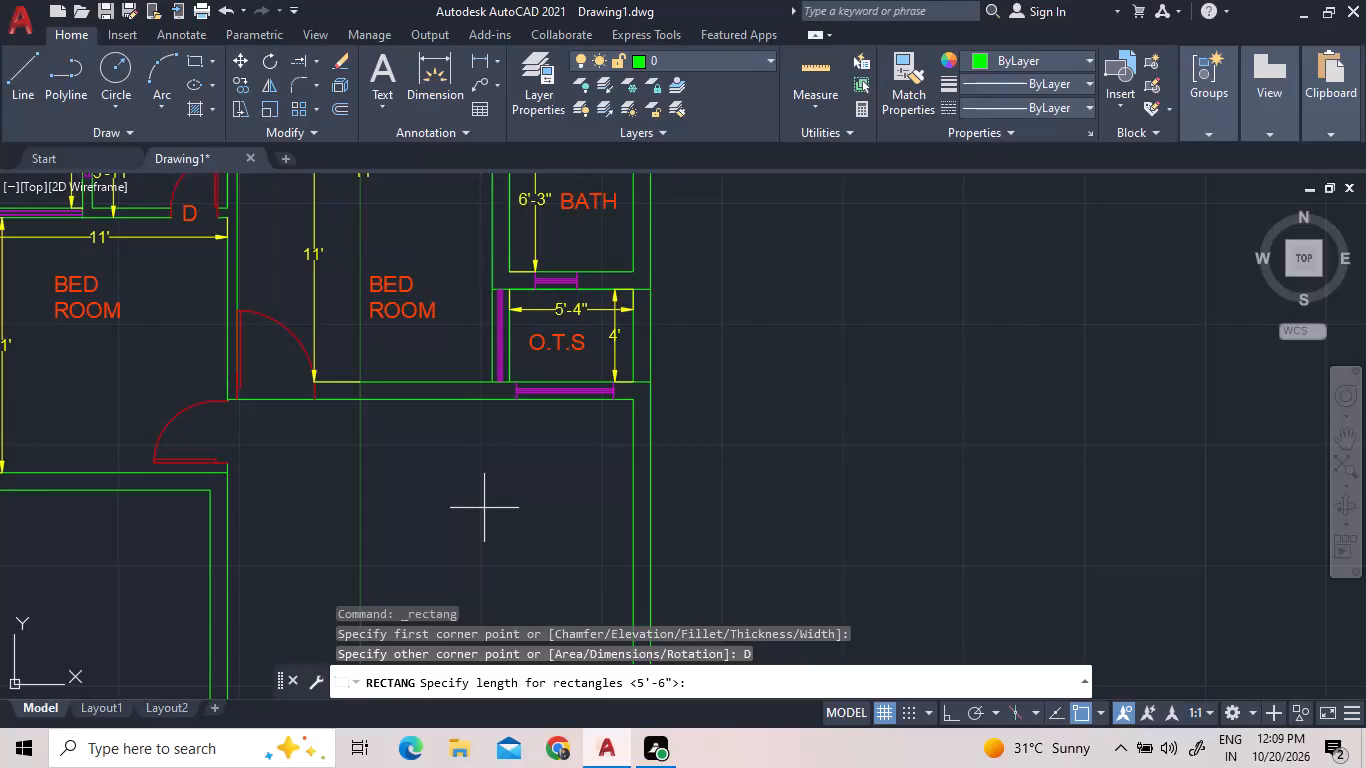
pyautogui.write("12'")
pyautogui.press('Return')
pyautogui.write("10'")
pyautogui.write('3"')
pyautogui.press('Return')
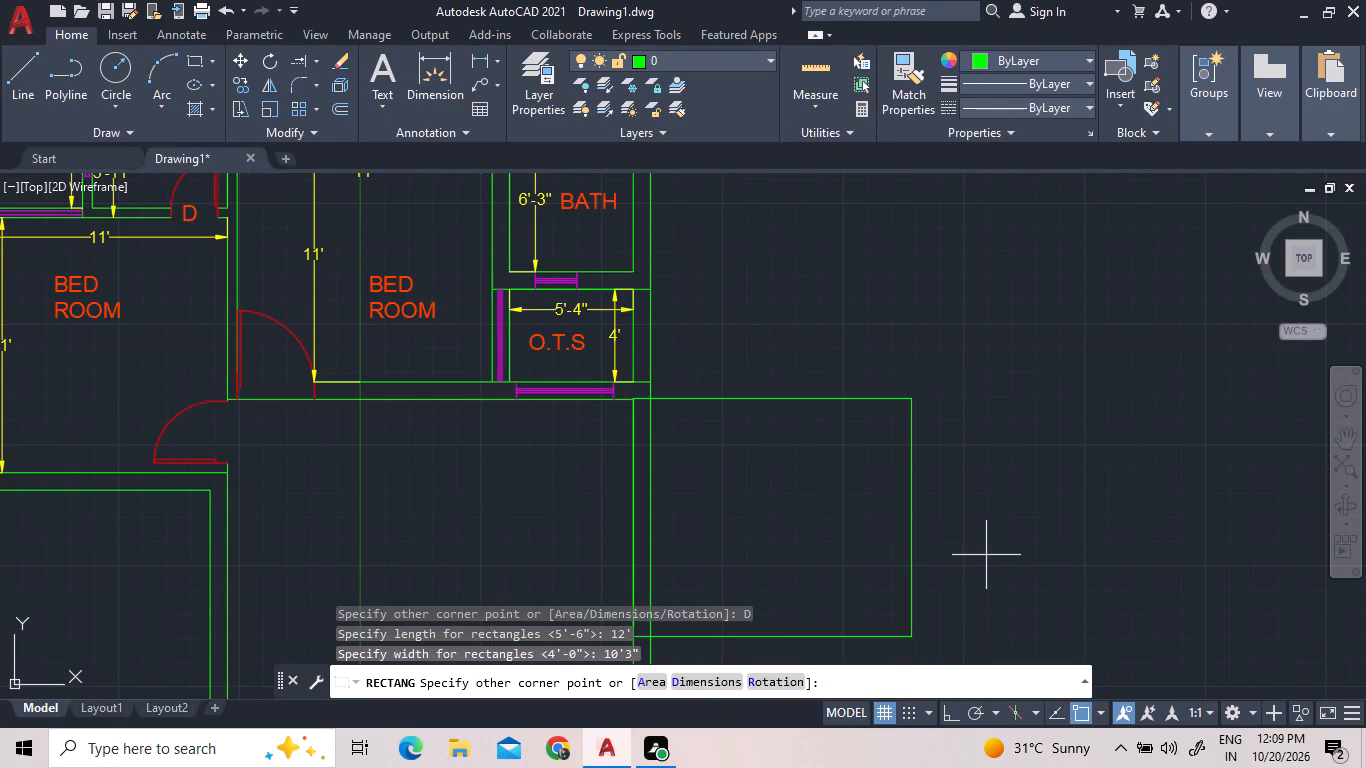
pyautogui.click(396, 548)
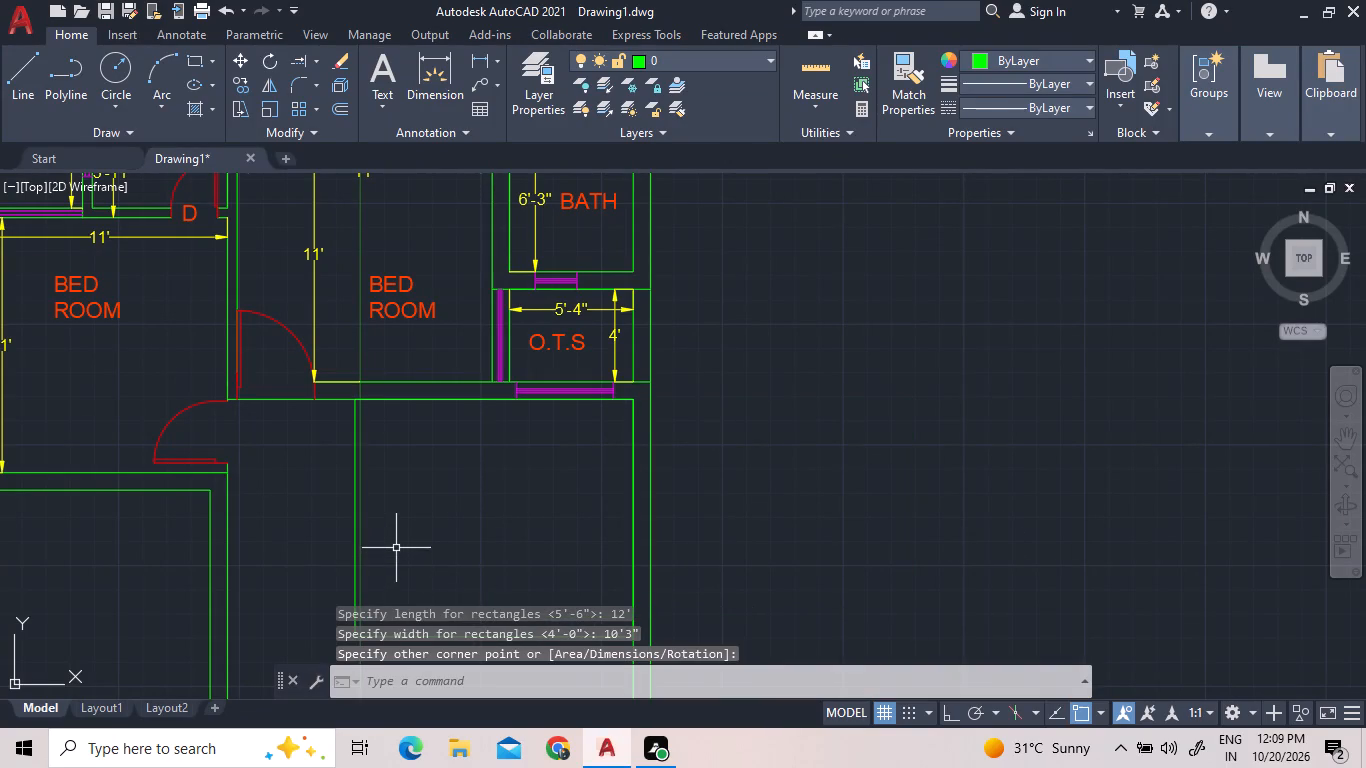
# Explode the 12' by 10'3" room rectangle south of the east O.T.S into separate lines.
pyautogui.scroll(-3, 489, 430)
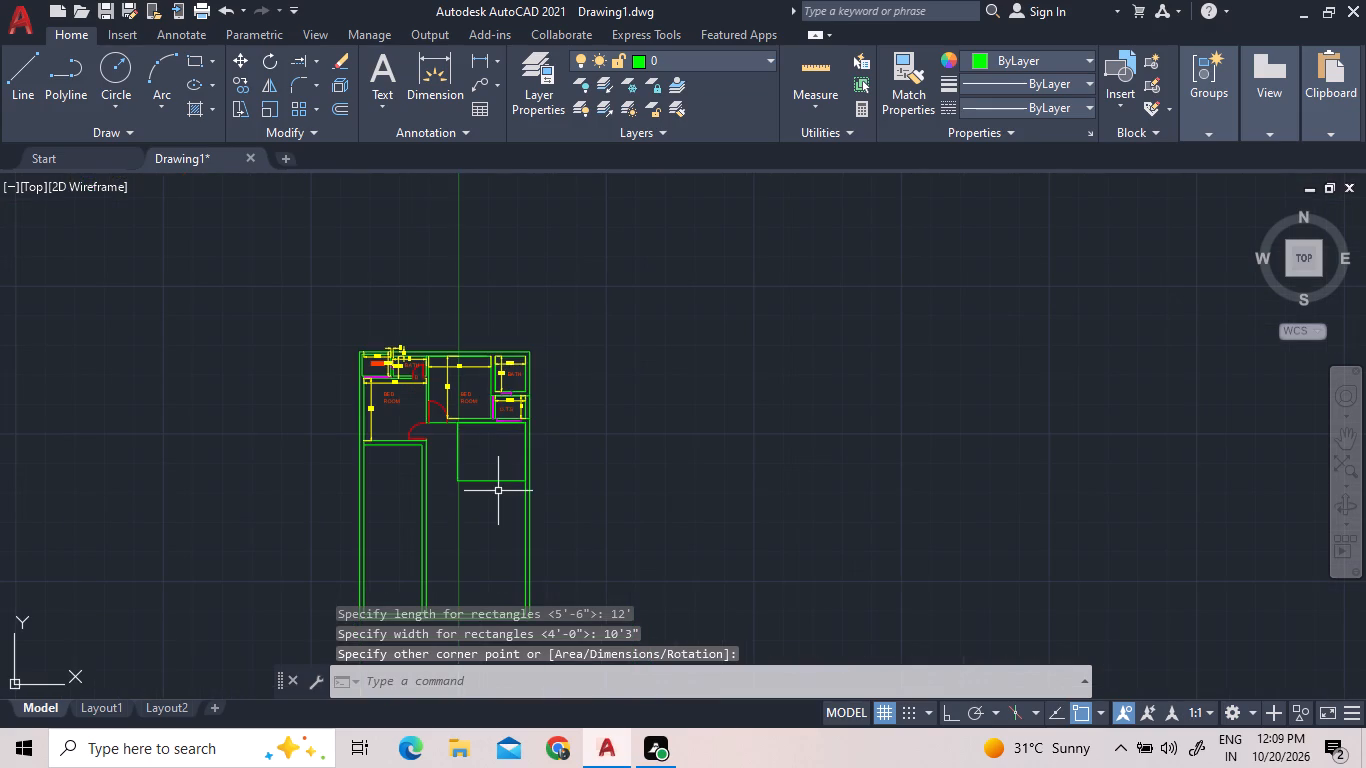
pyautogui.click(498, 491)
pyautogui.click(490, 463)
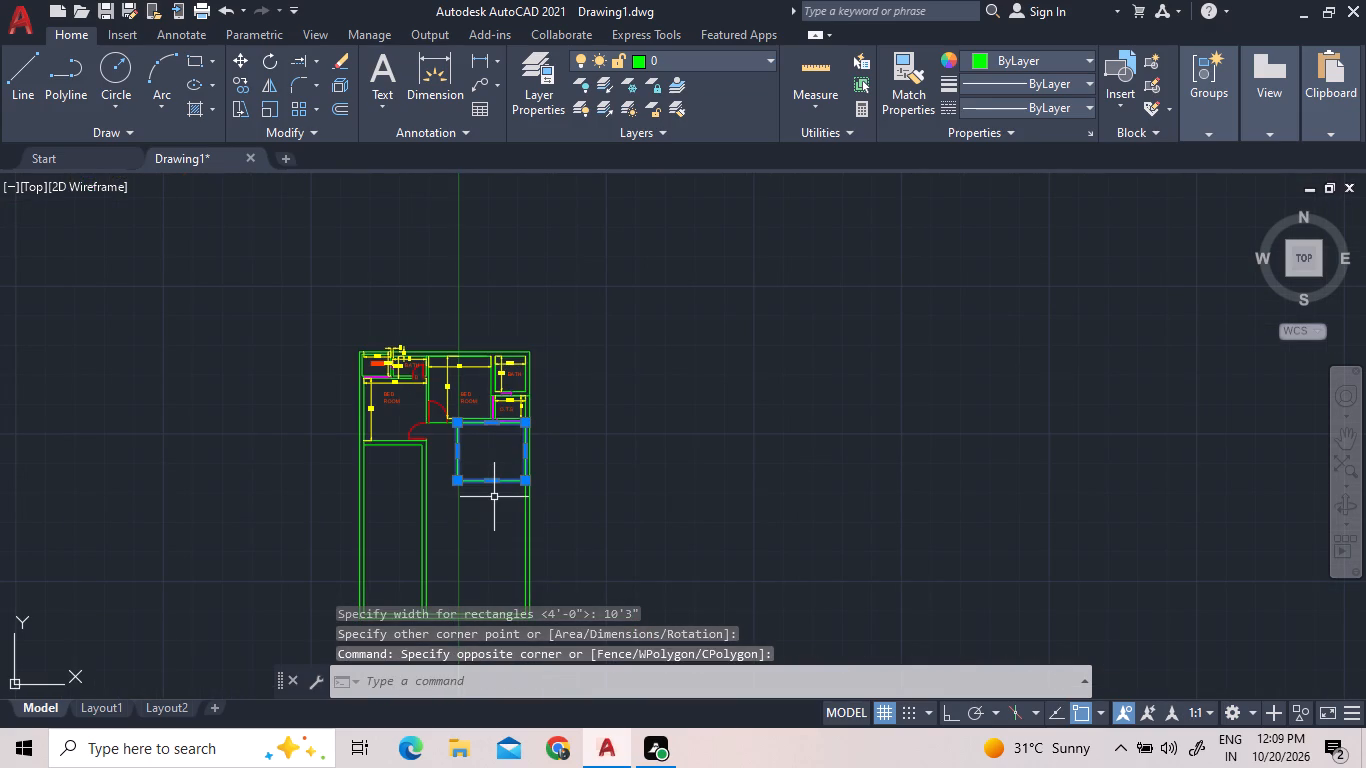
pyautogui.write('X')
pyautogui.press('space')
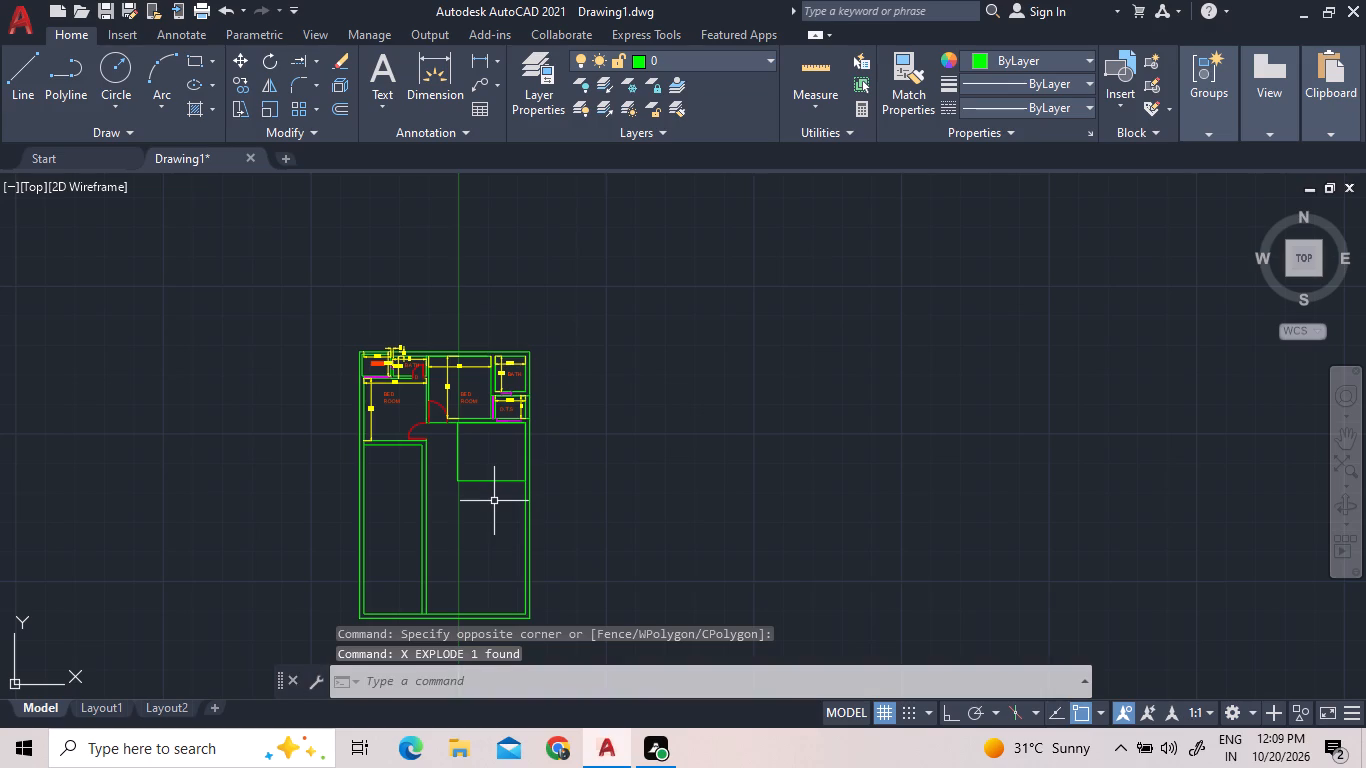
# Erase the stray vertical line lying well north of the floor plan.
pyautogui.scroll(-2, 486, 516)
pyautogui.scroll(4, 476, 546)
pyautogui.click(493, 507)
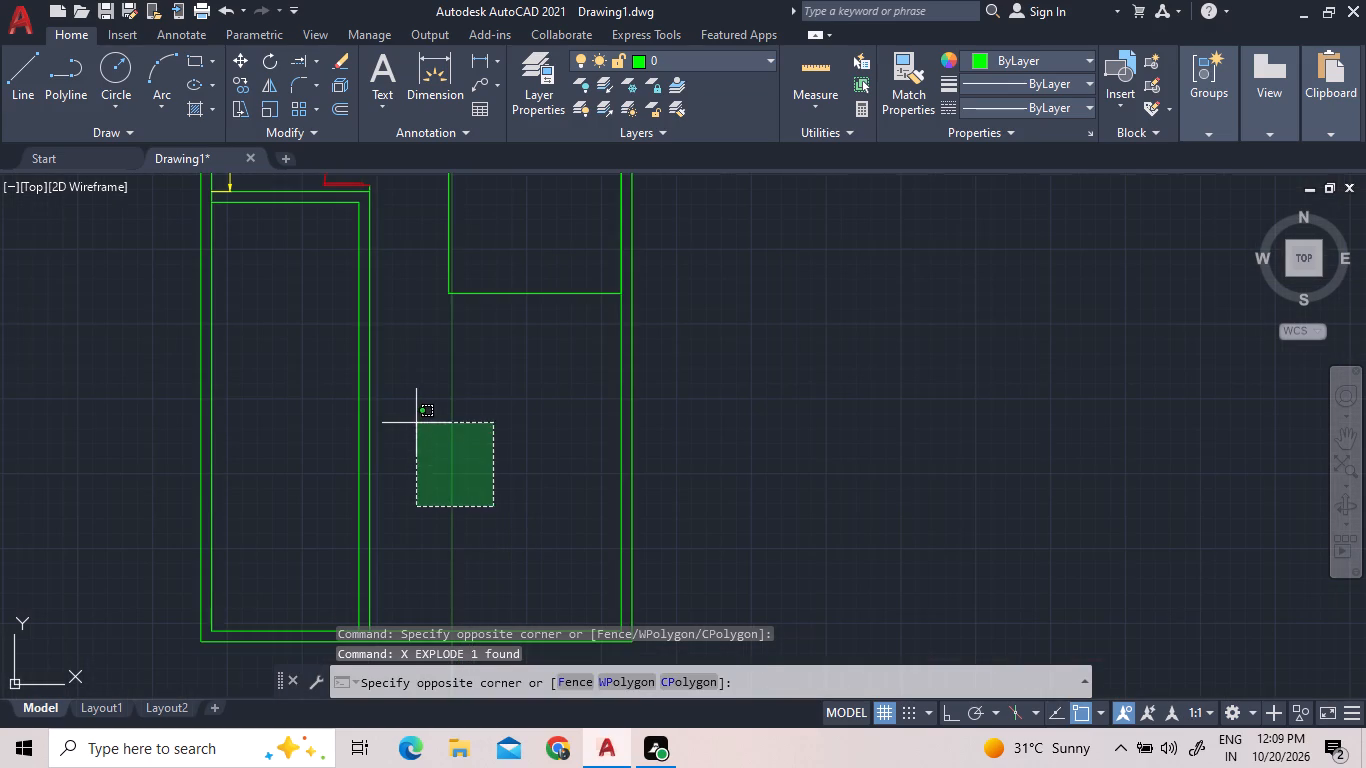
pyautogui.click(416, 423)
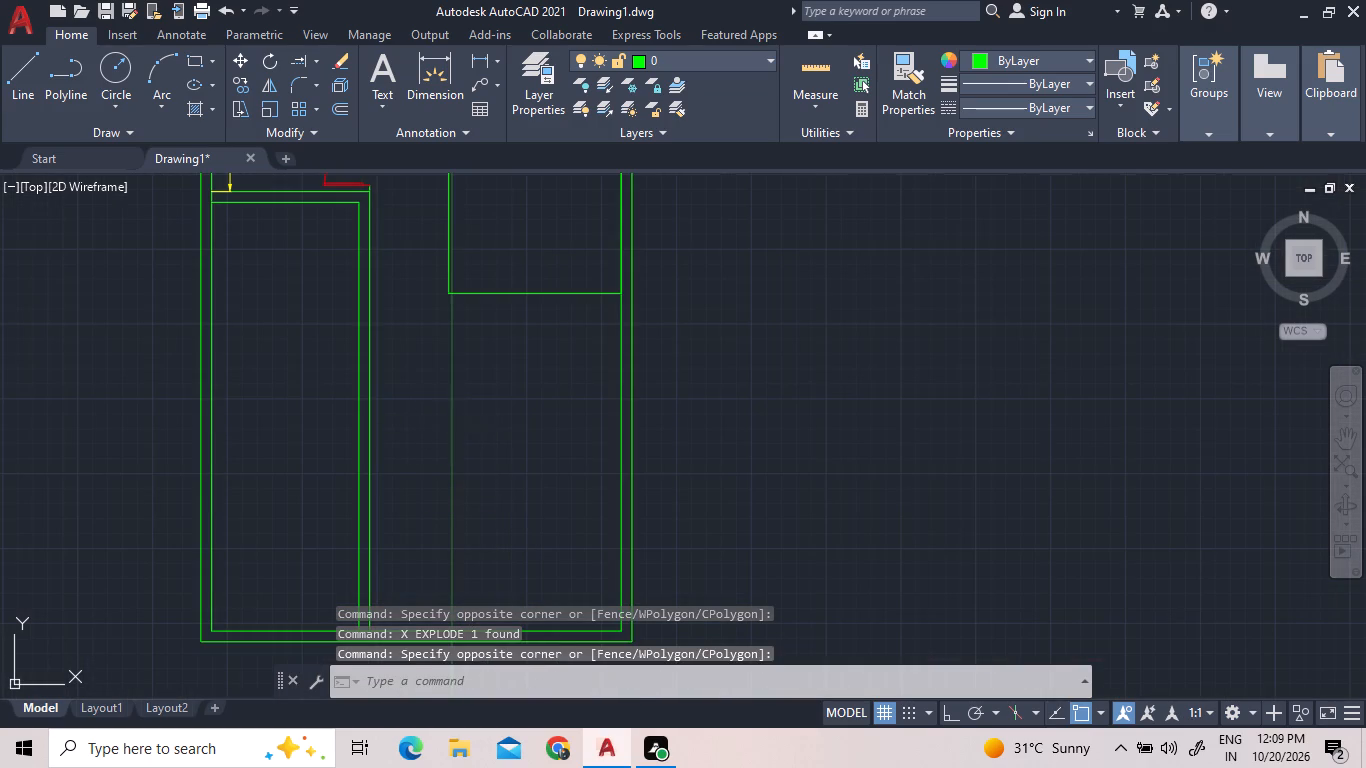
pyautogui.click(452, 427)
pyautogui.click(442, 312)
pyautogui.scroll(-4, 437, 395)
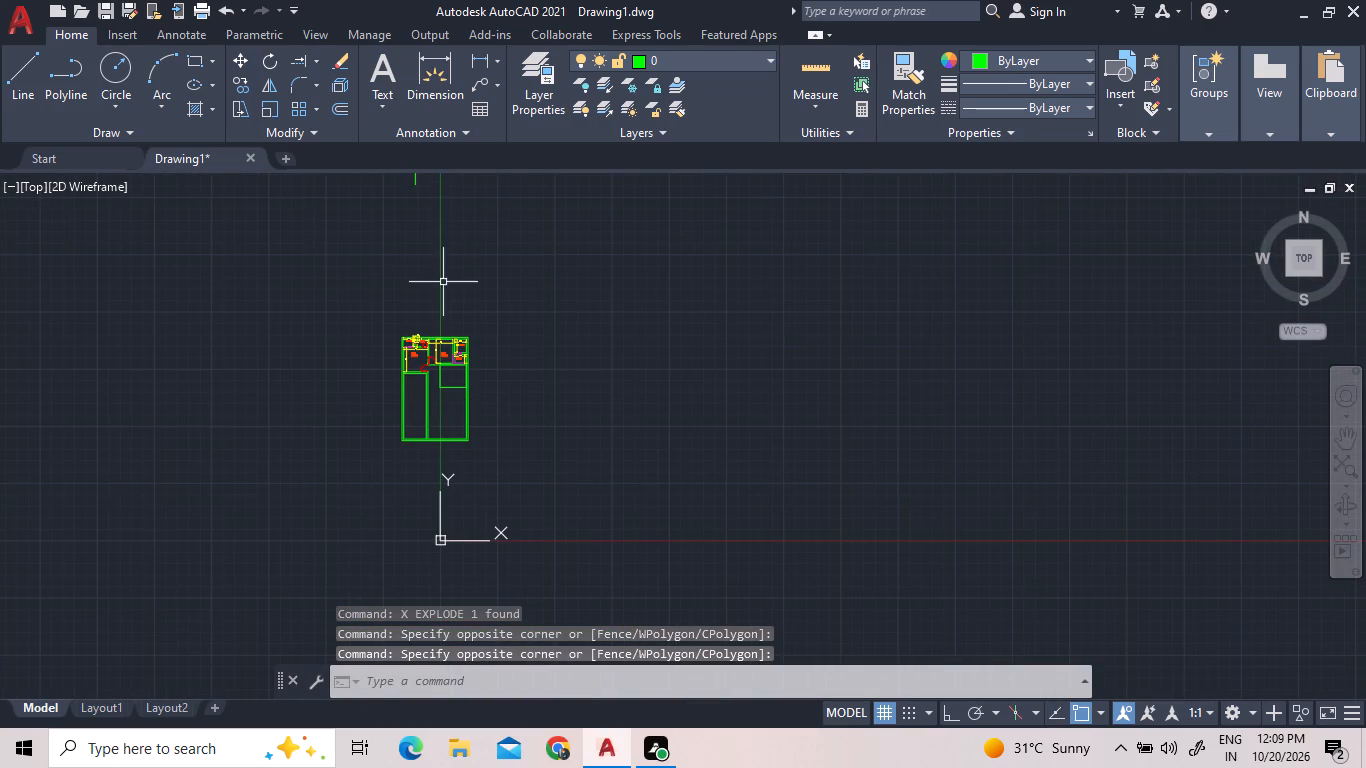
pyautogui.scroll(-2, 453, 371)
pyautogui.scroll(-3, 460, 275)
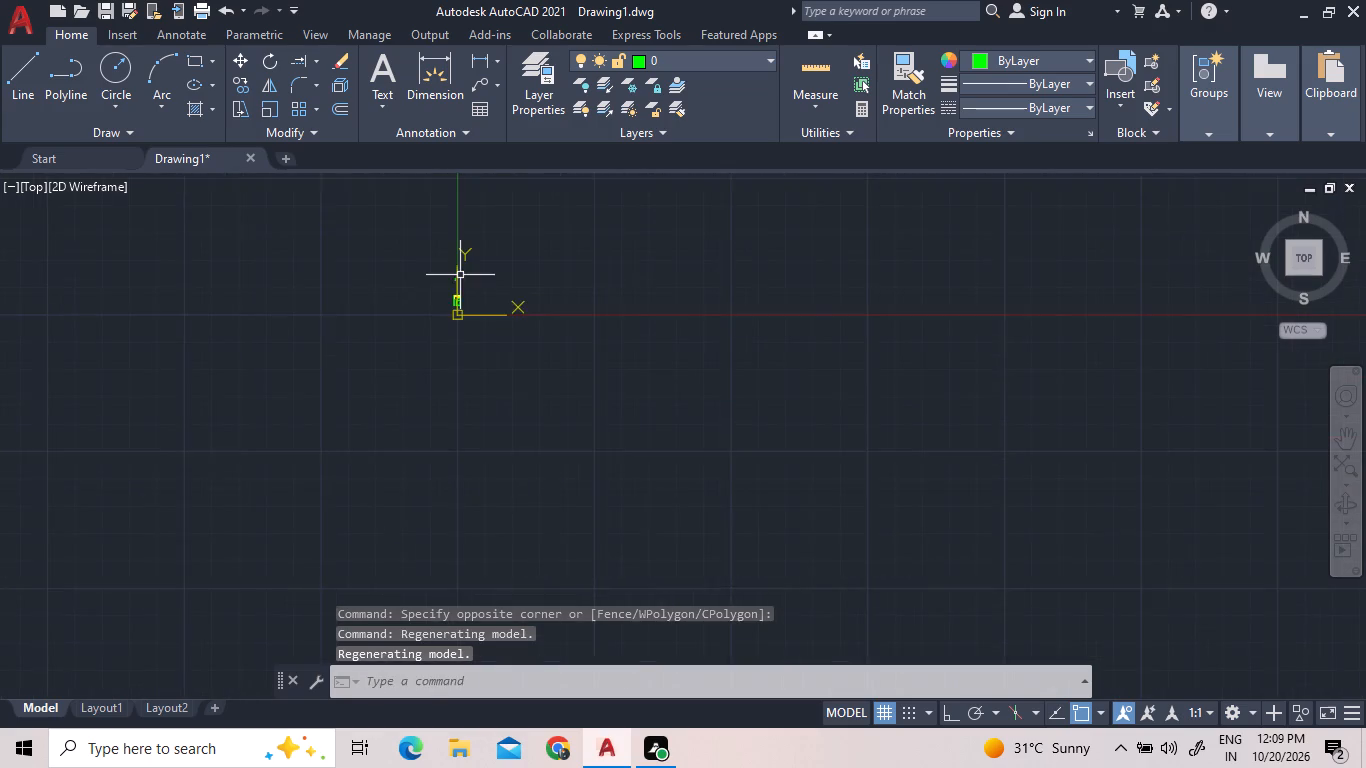
pyautogui.scroll(7, 460, 275)
pyautogui.moveTo(473, 356); pyautogui.dragTo(424, 356)
pyautogui.click(182, 226)
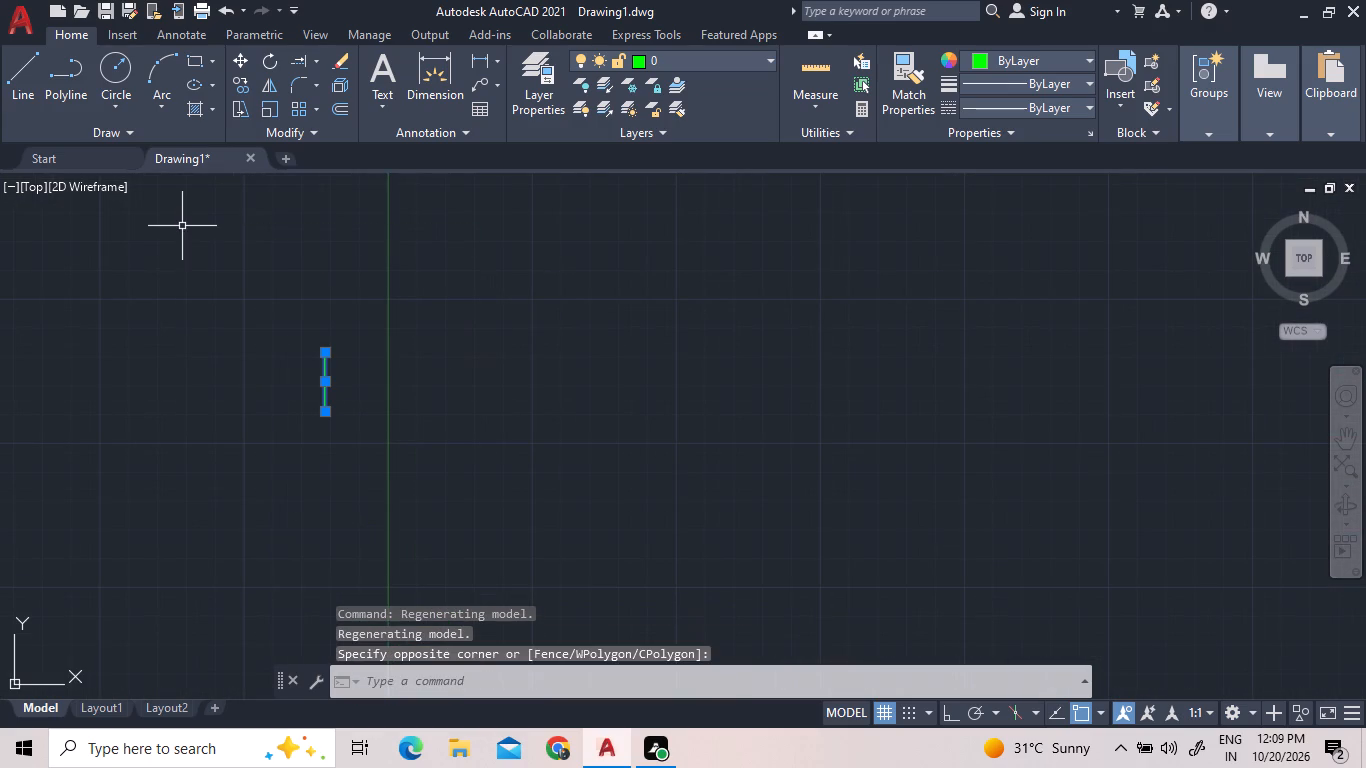
pyautogui.press('Delete')
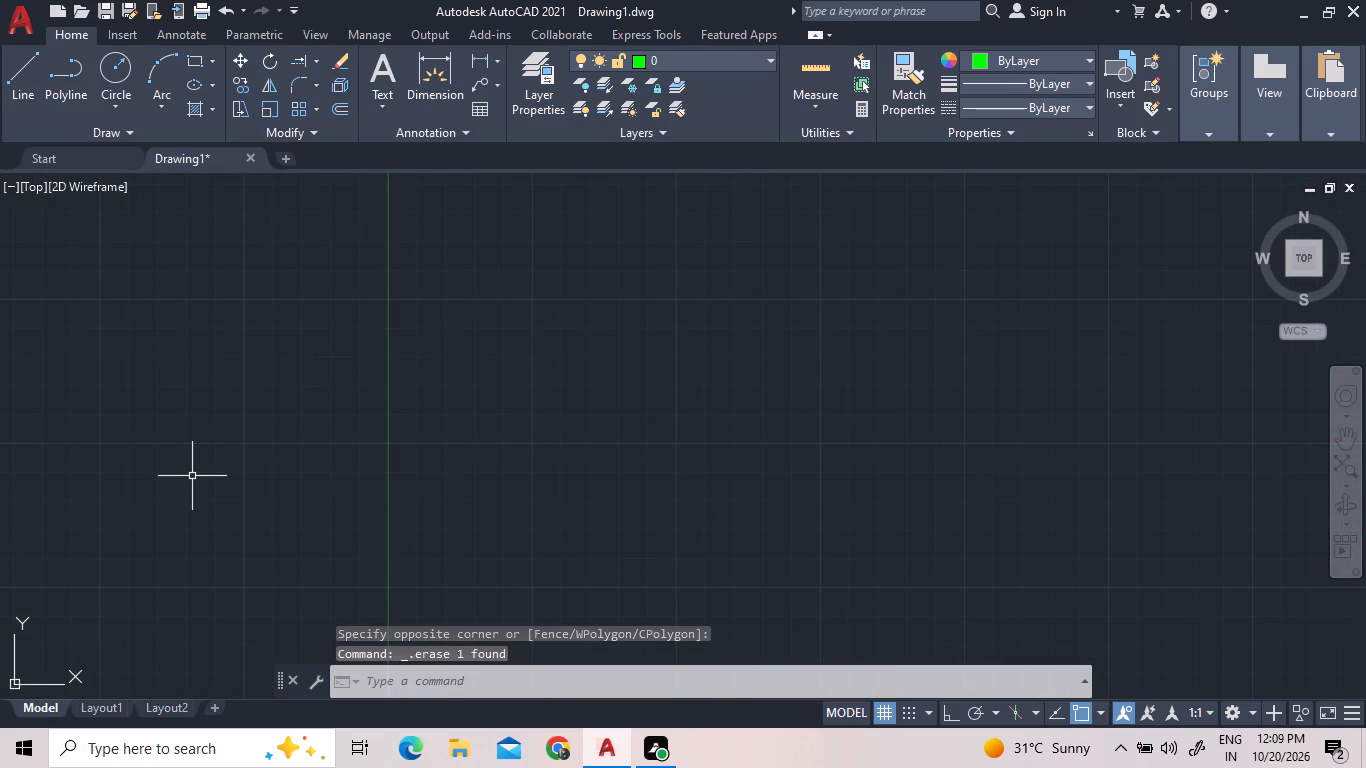
# Offset the new room's west line 9" to the west and its south line 9" to the south.
pyautogui.scroll(-4, 482, 333)
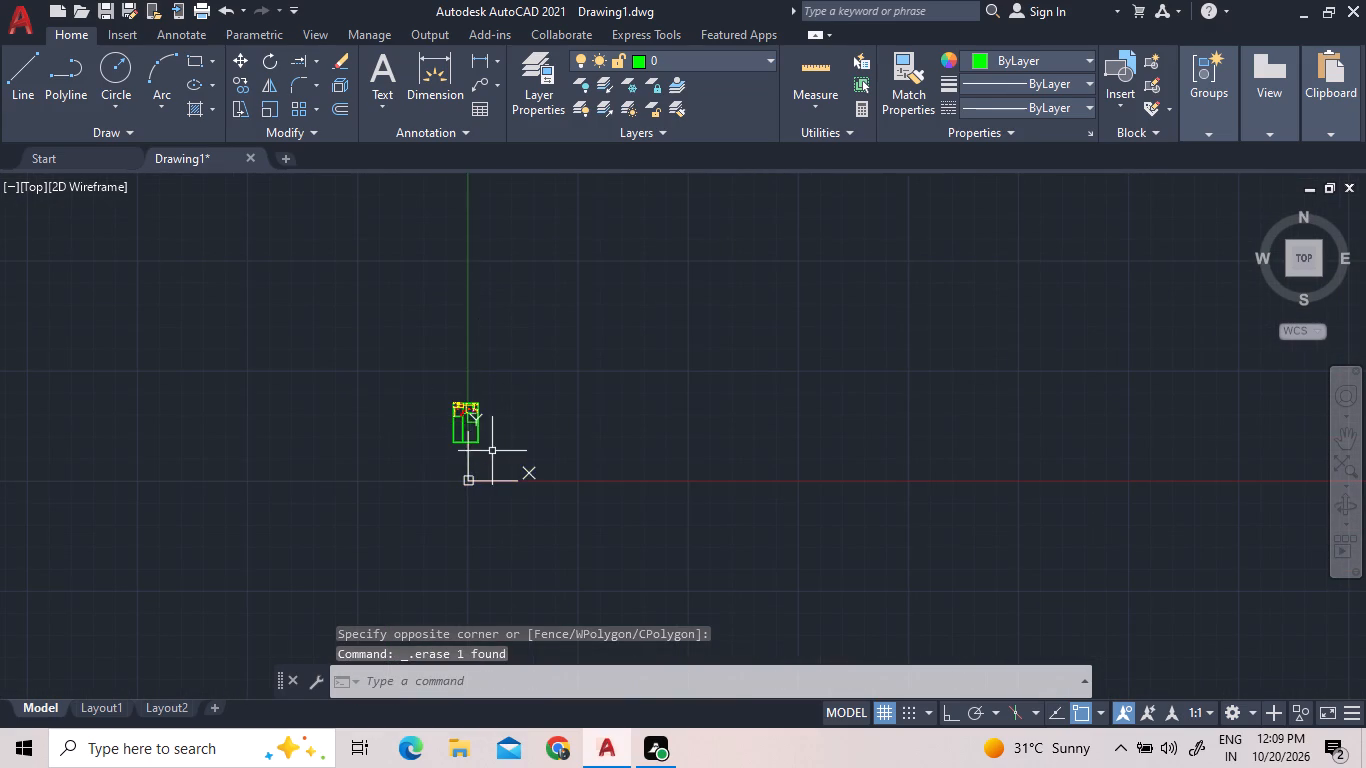
pyautogui.scroll(3, 492, 440)
pyautogui.scroll(3, 394, 310)
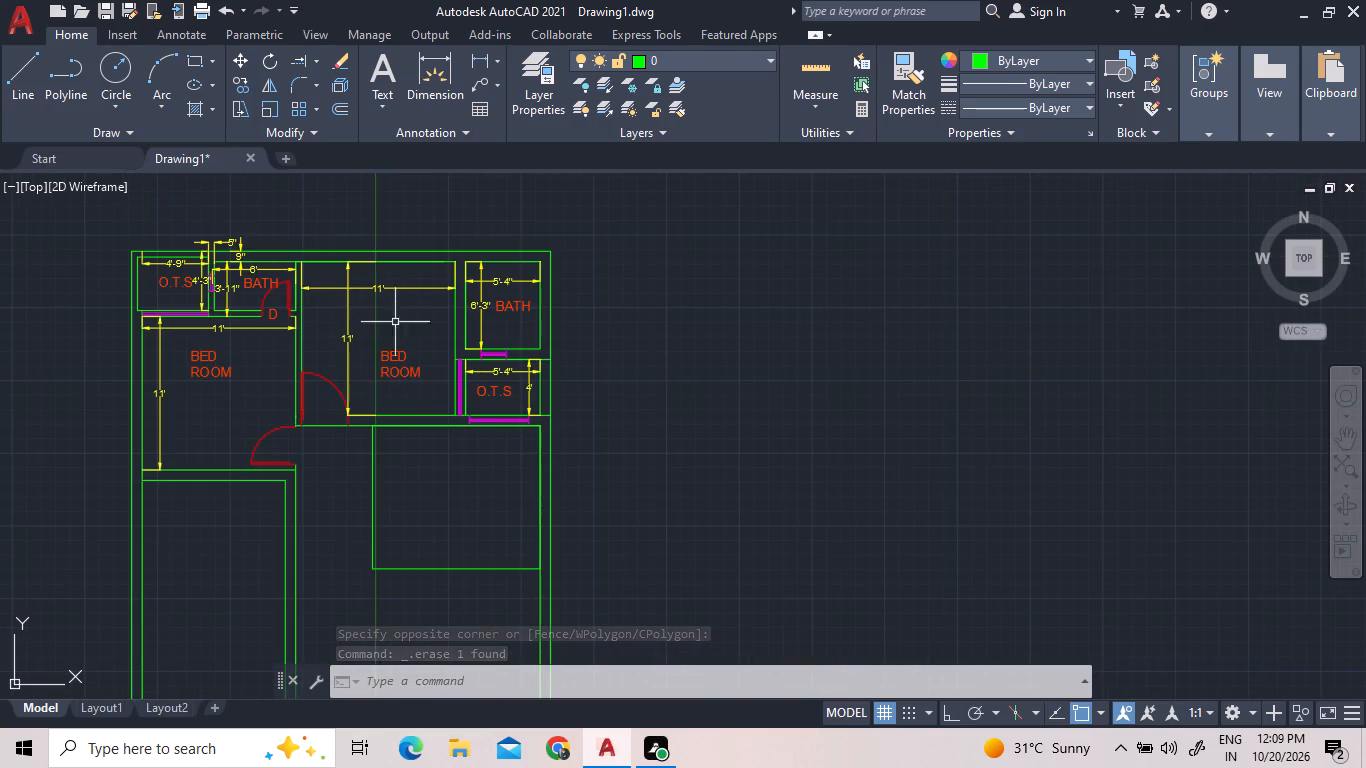
pyautogui.scroll(-1, 418, 438)
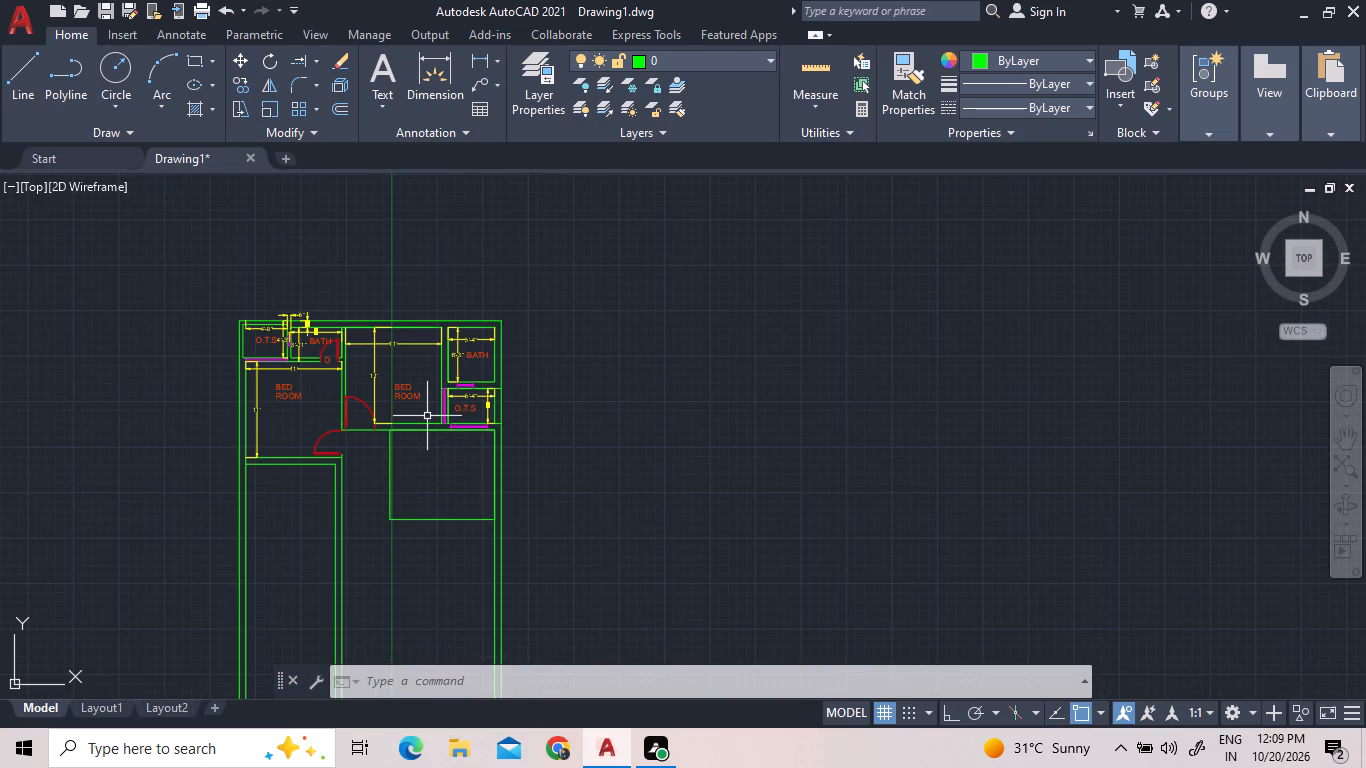
pyautogui.scroll(3, 498, 481)
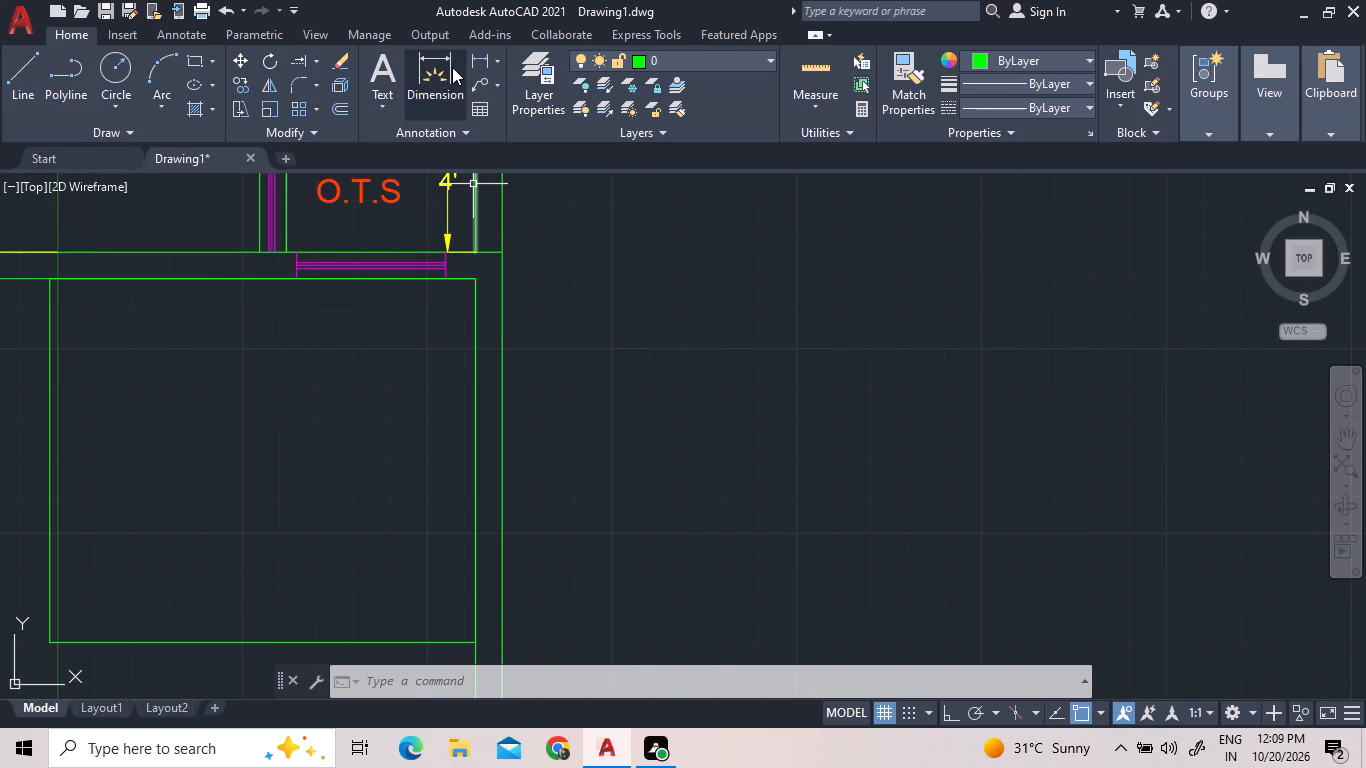
pyautogui.click(341, 109)
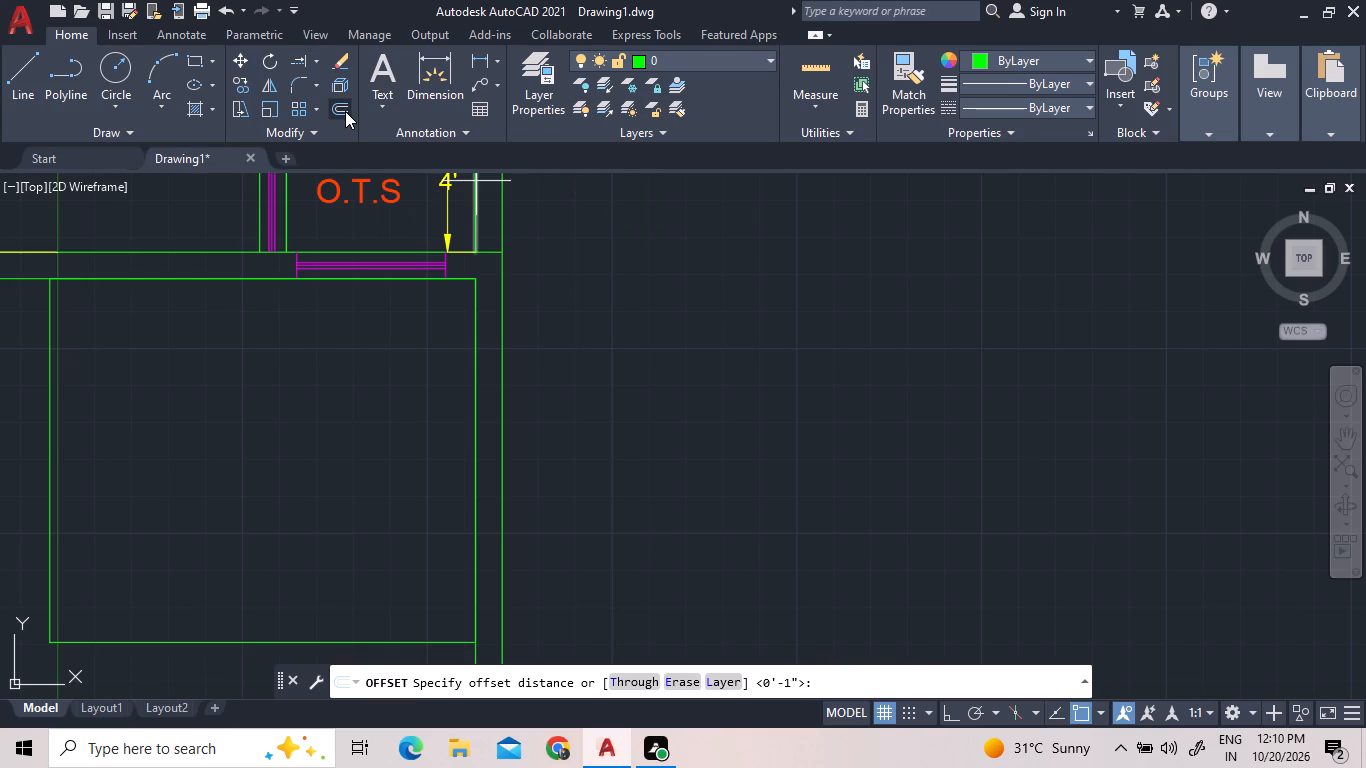
pyautogui.write('9"')
pyautogui.press('Return')
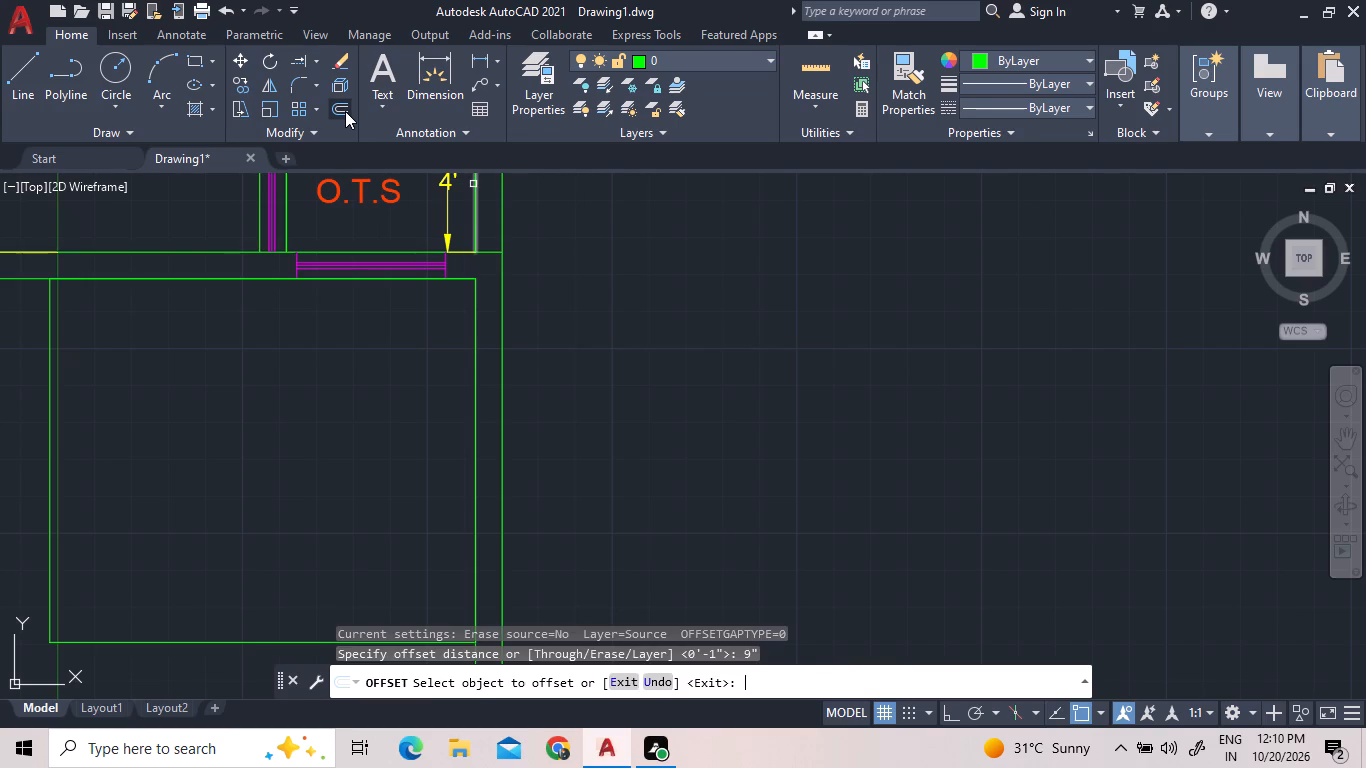
pyautogui.scroll(-3, 522, 293)
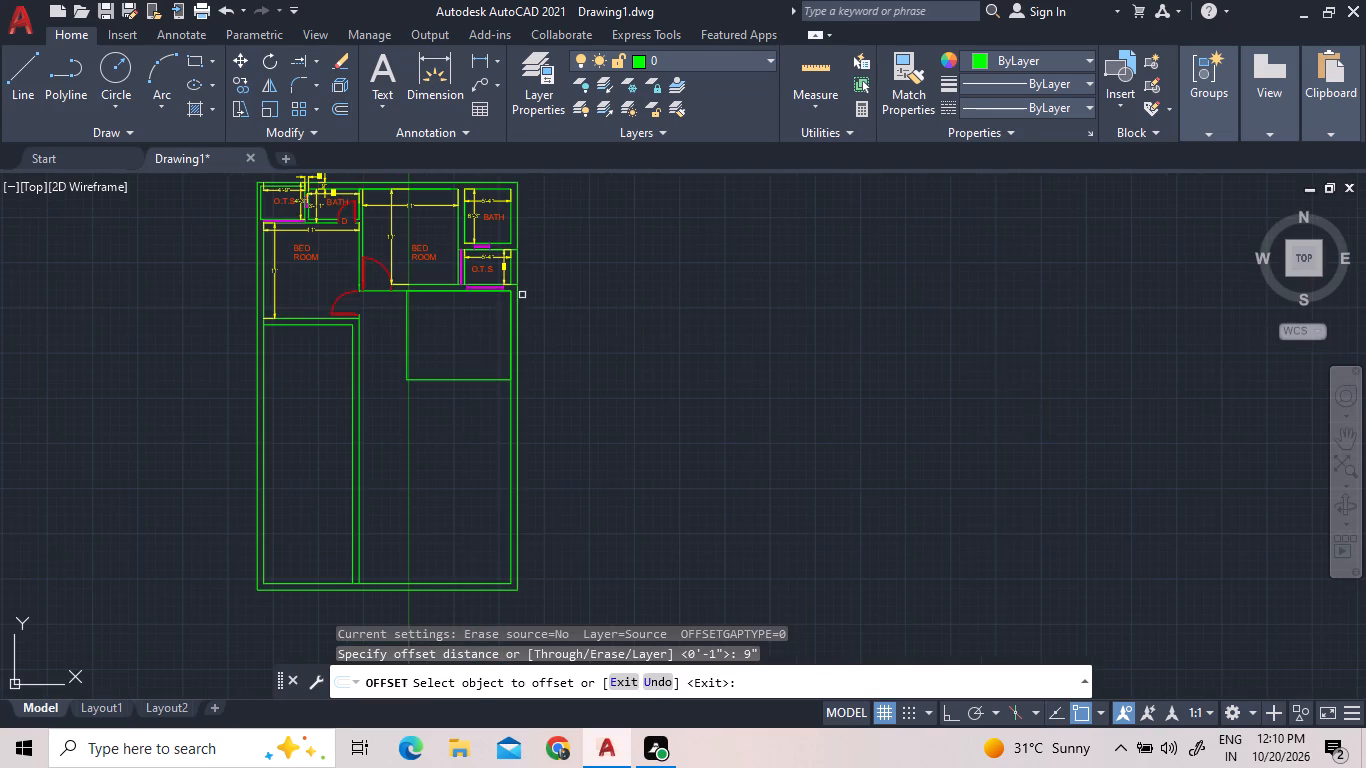
pyautogui.click(408, 333)
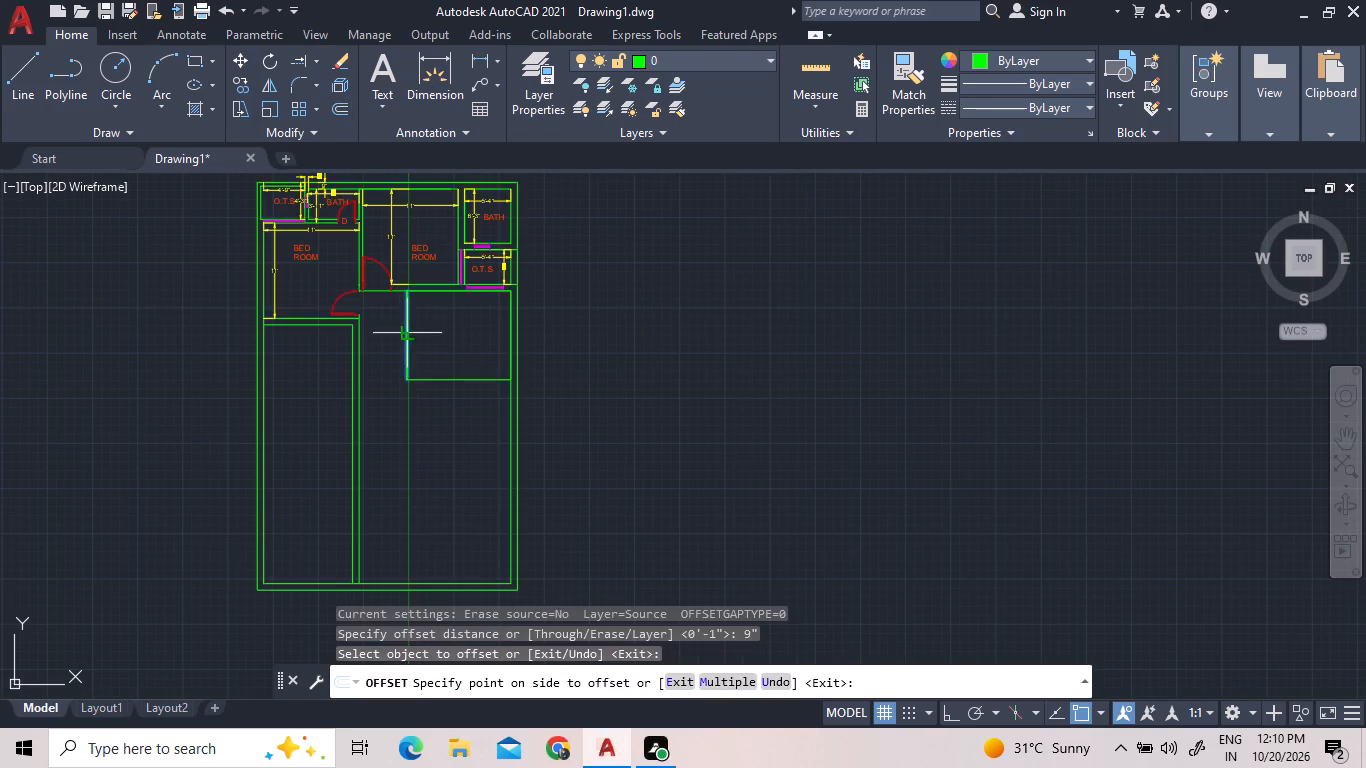
pyautogui.click(390, 333)
pyautogui.click(430, 379)
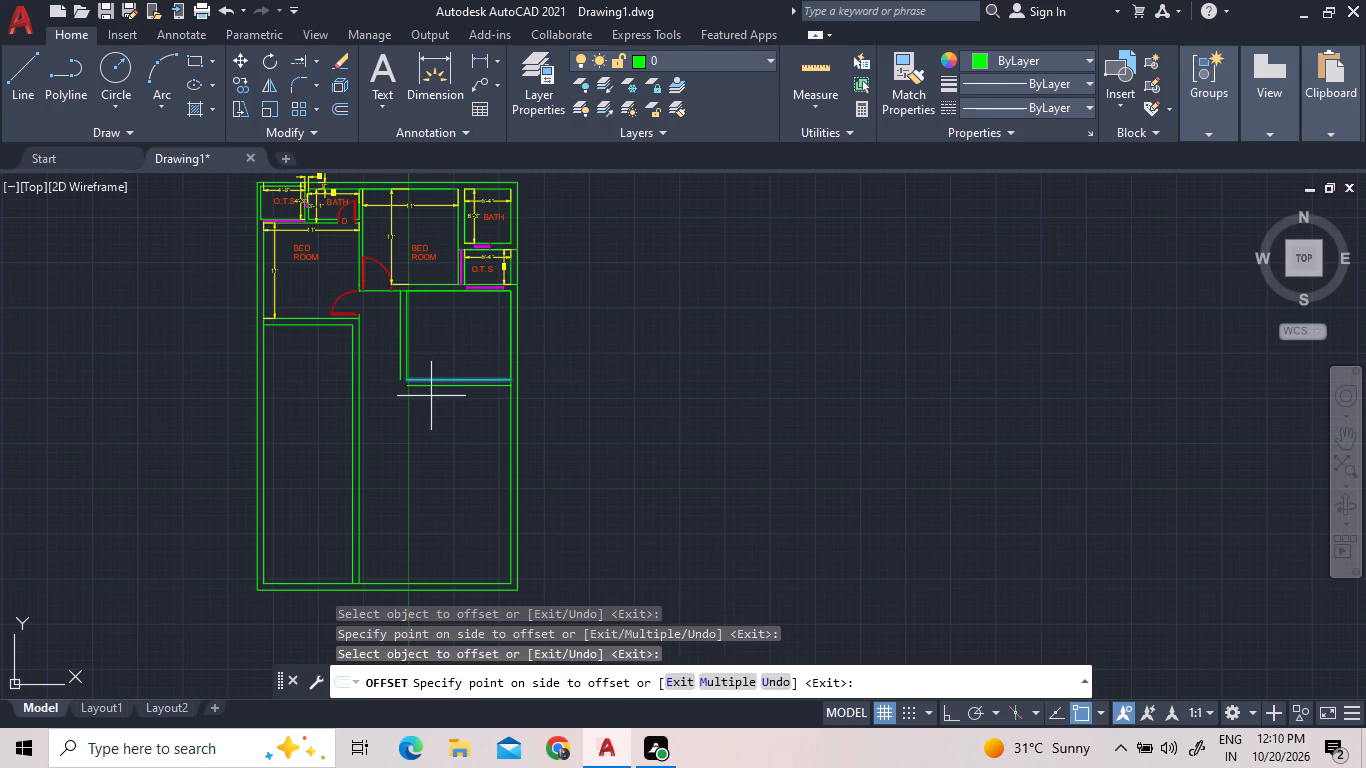
pyautogui.click(431, 396)
pyautogui.rightClick(440, 345)
pyautogui.click(457, 357)
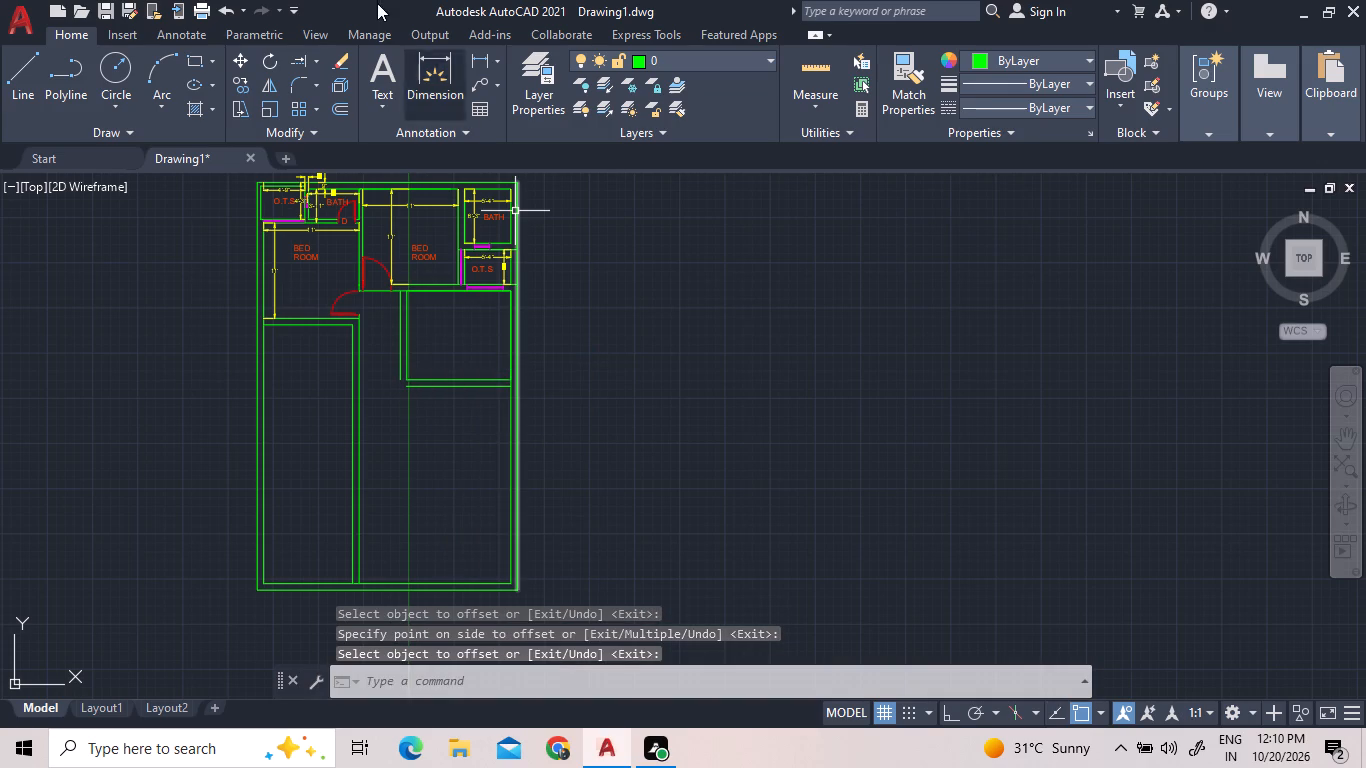
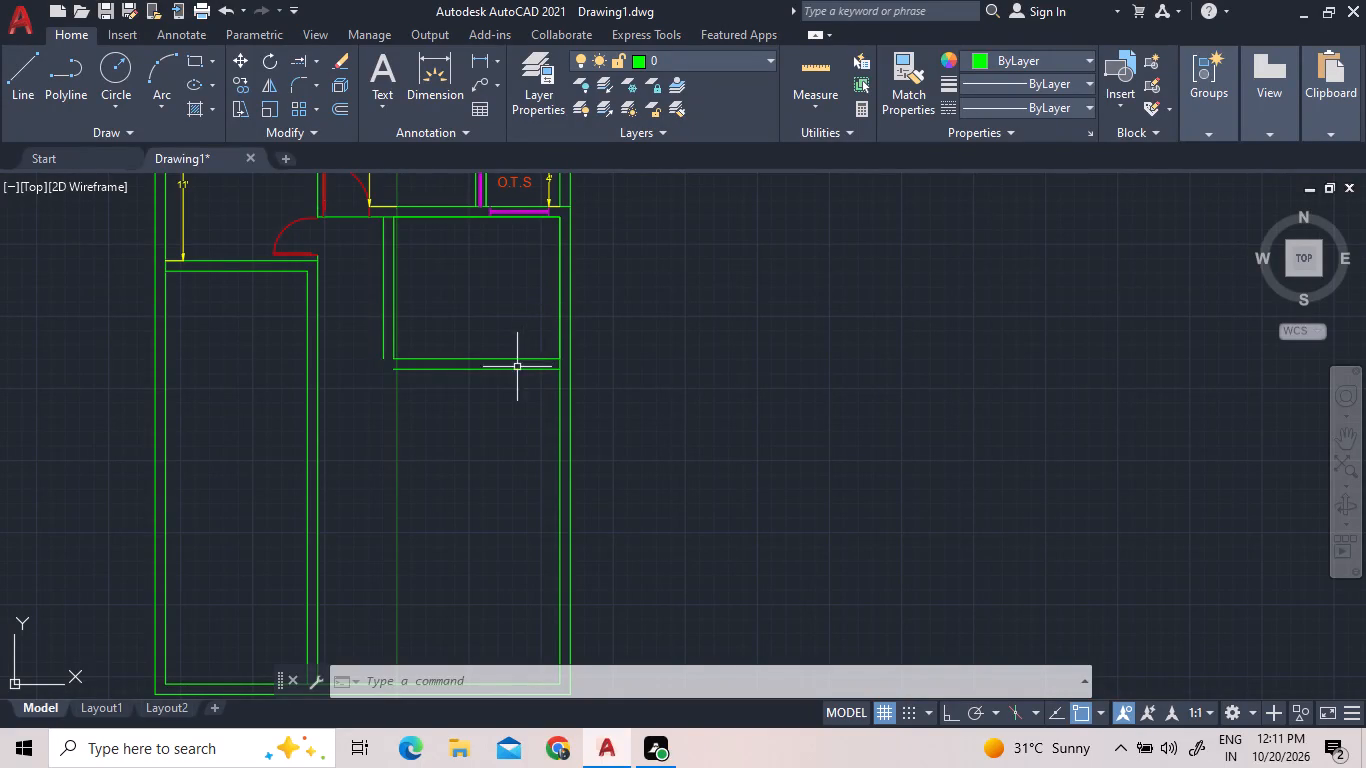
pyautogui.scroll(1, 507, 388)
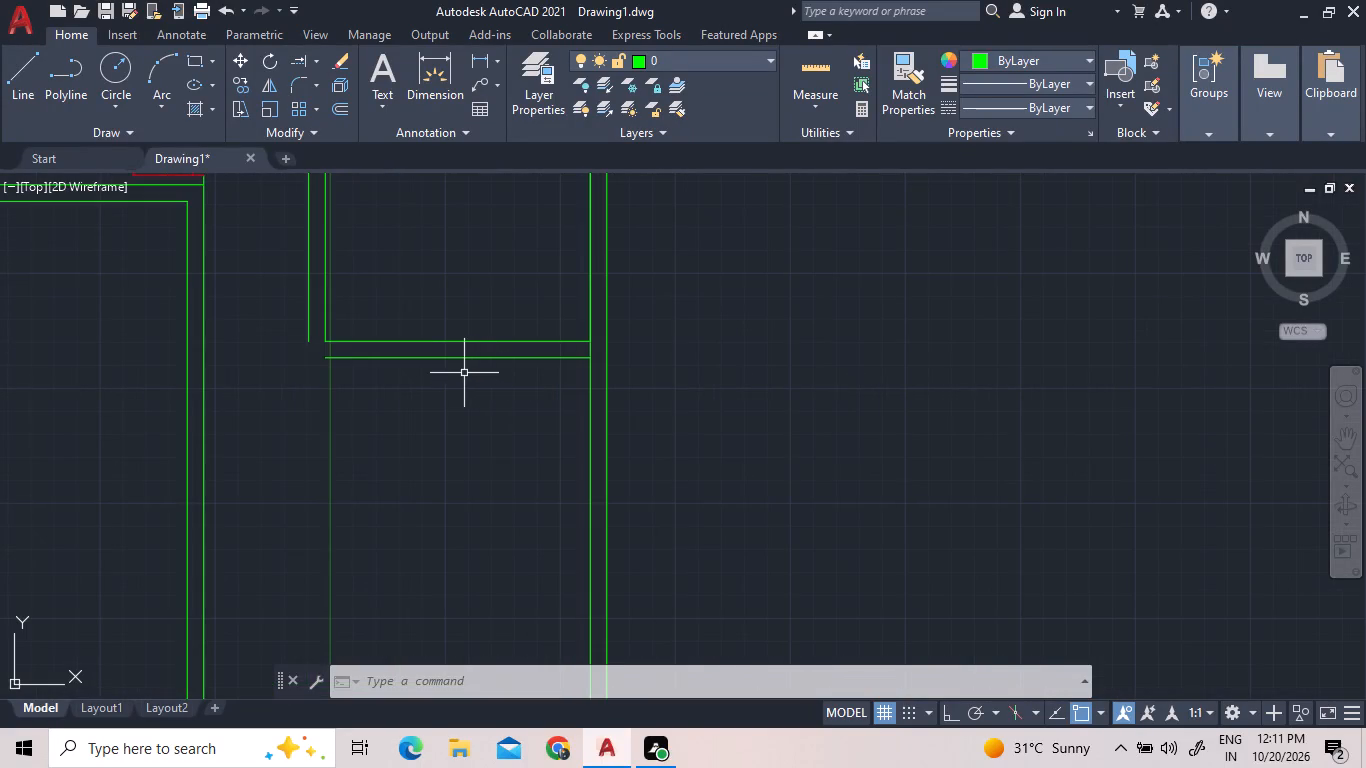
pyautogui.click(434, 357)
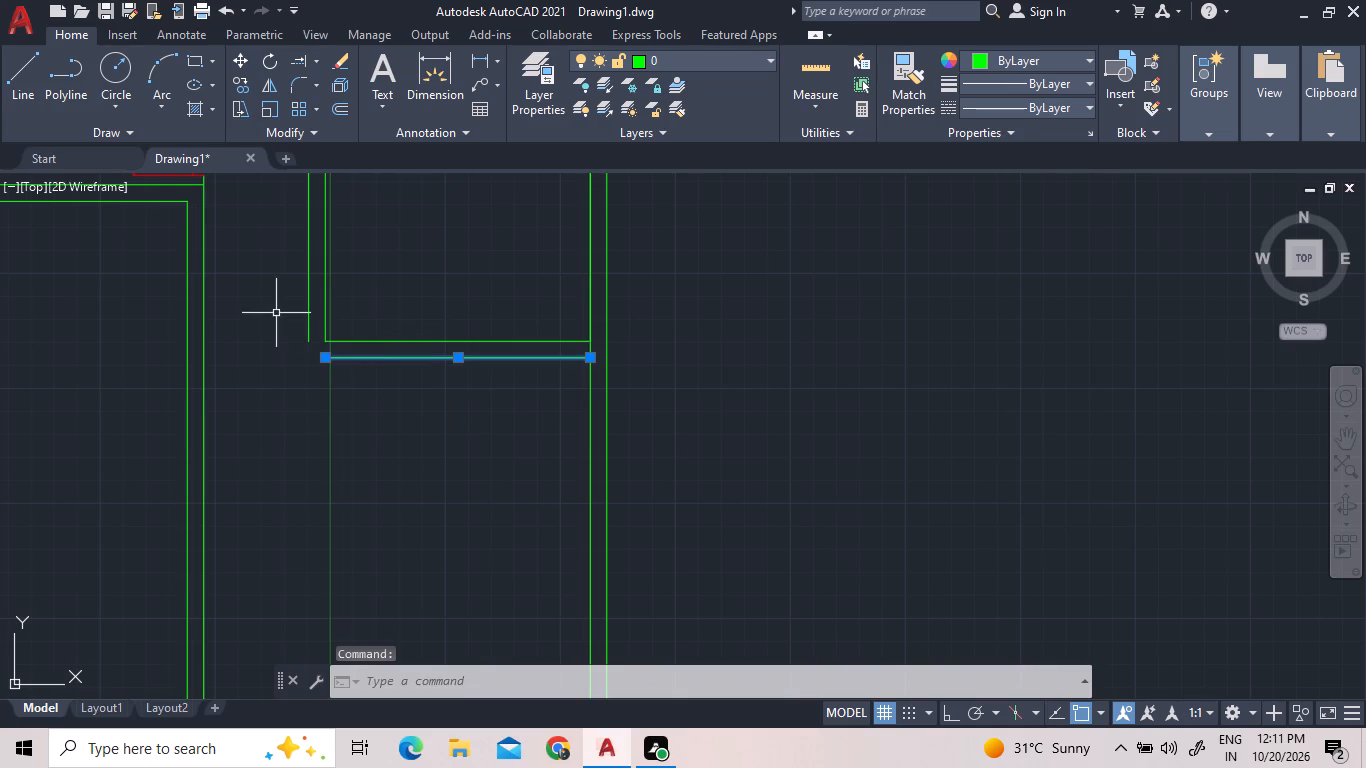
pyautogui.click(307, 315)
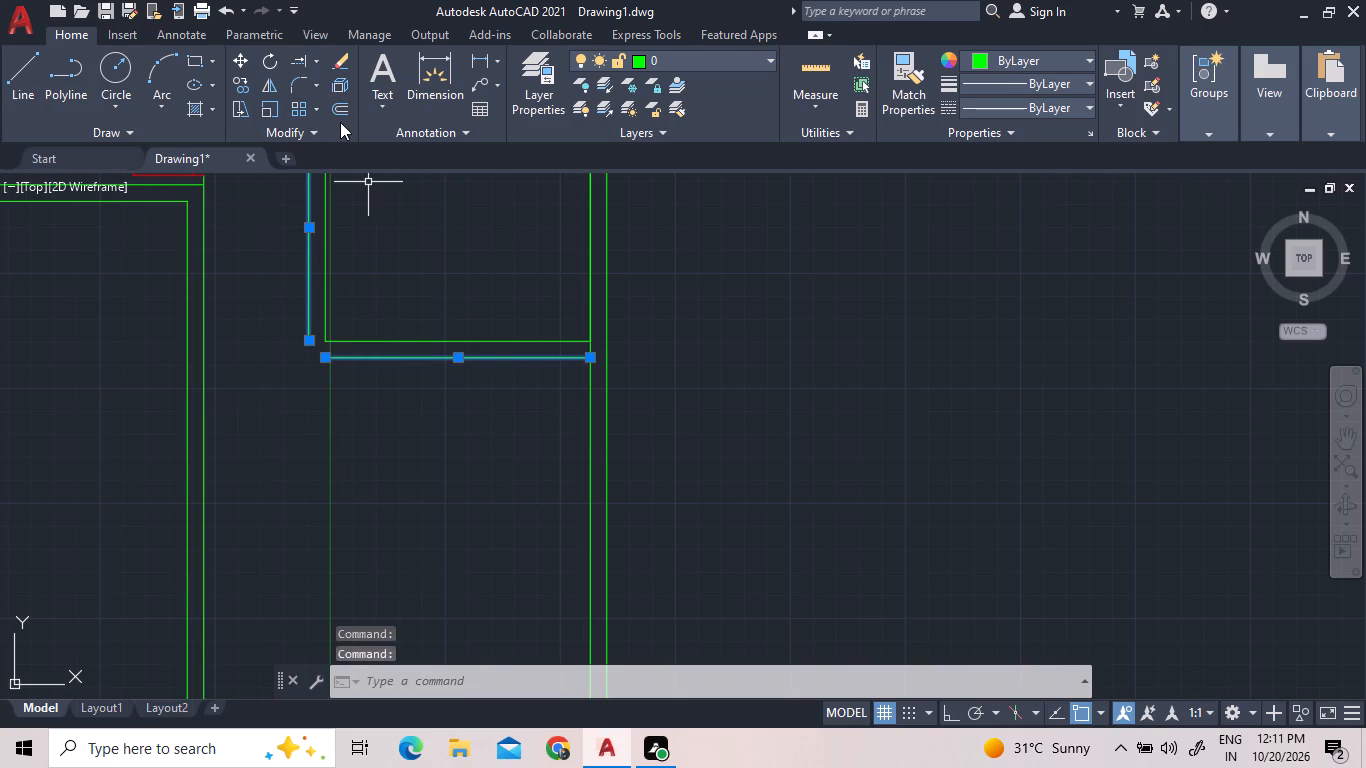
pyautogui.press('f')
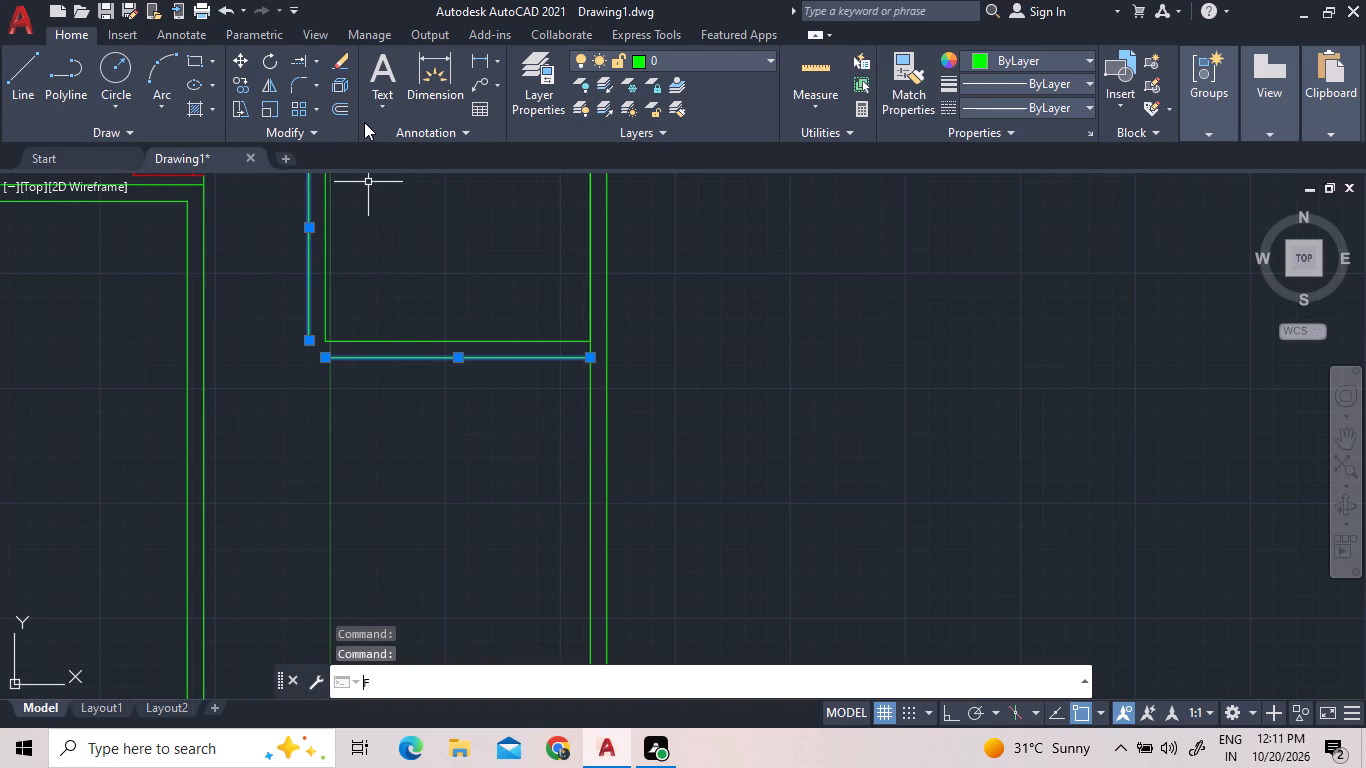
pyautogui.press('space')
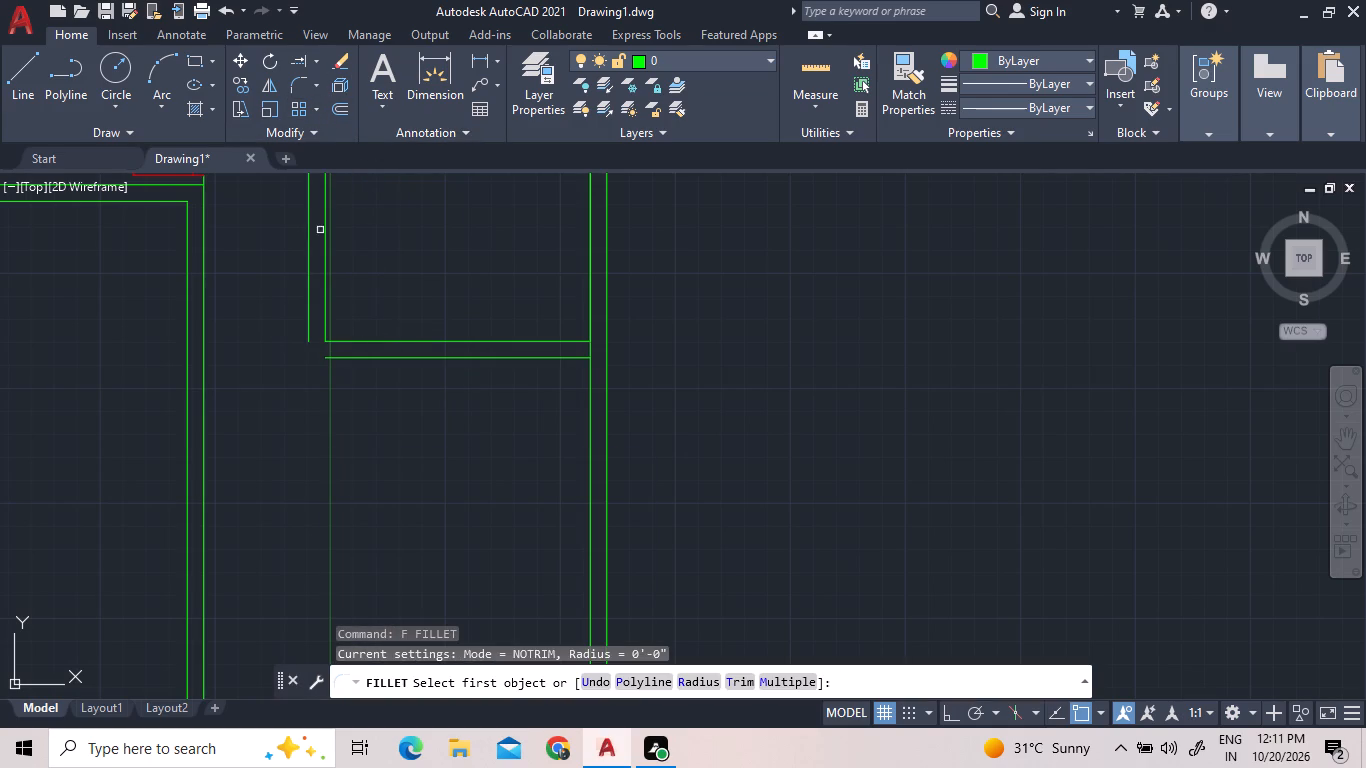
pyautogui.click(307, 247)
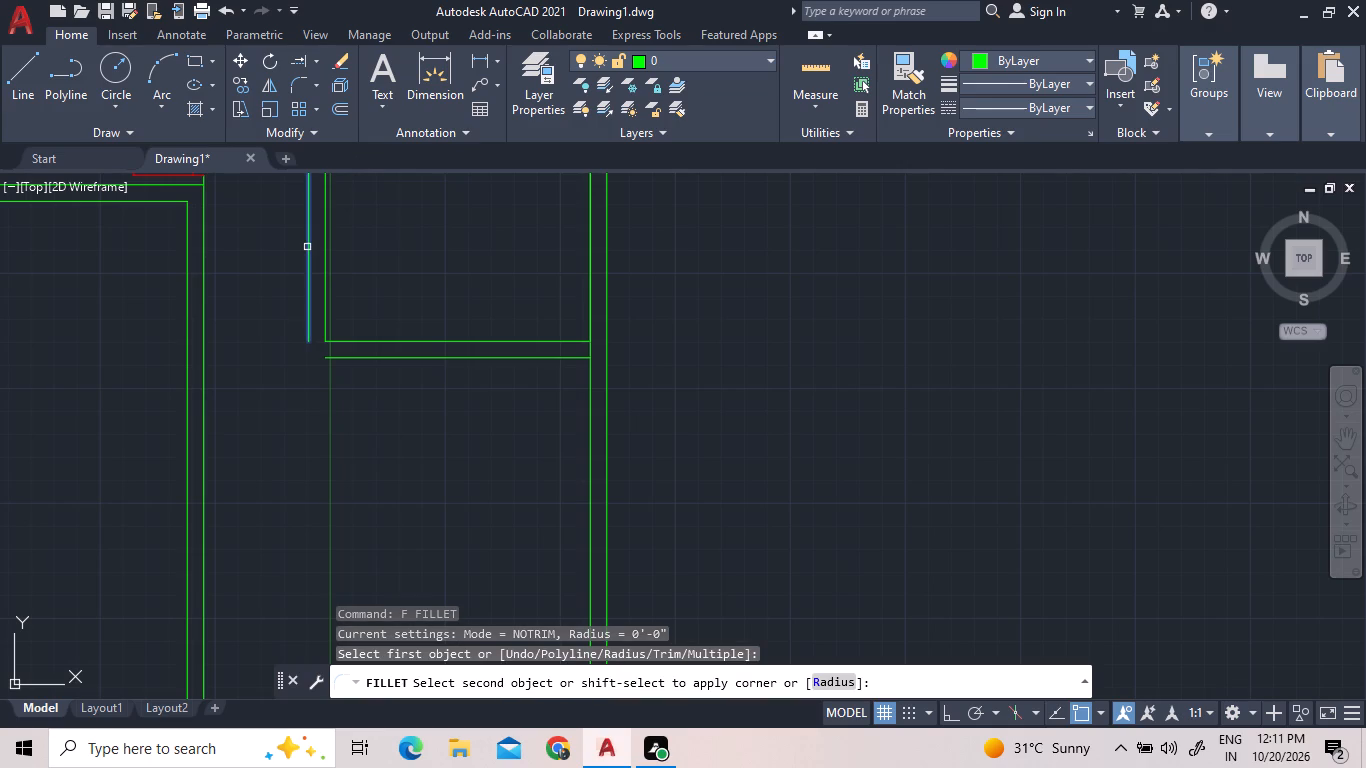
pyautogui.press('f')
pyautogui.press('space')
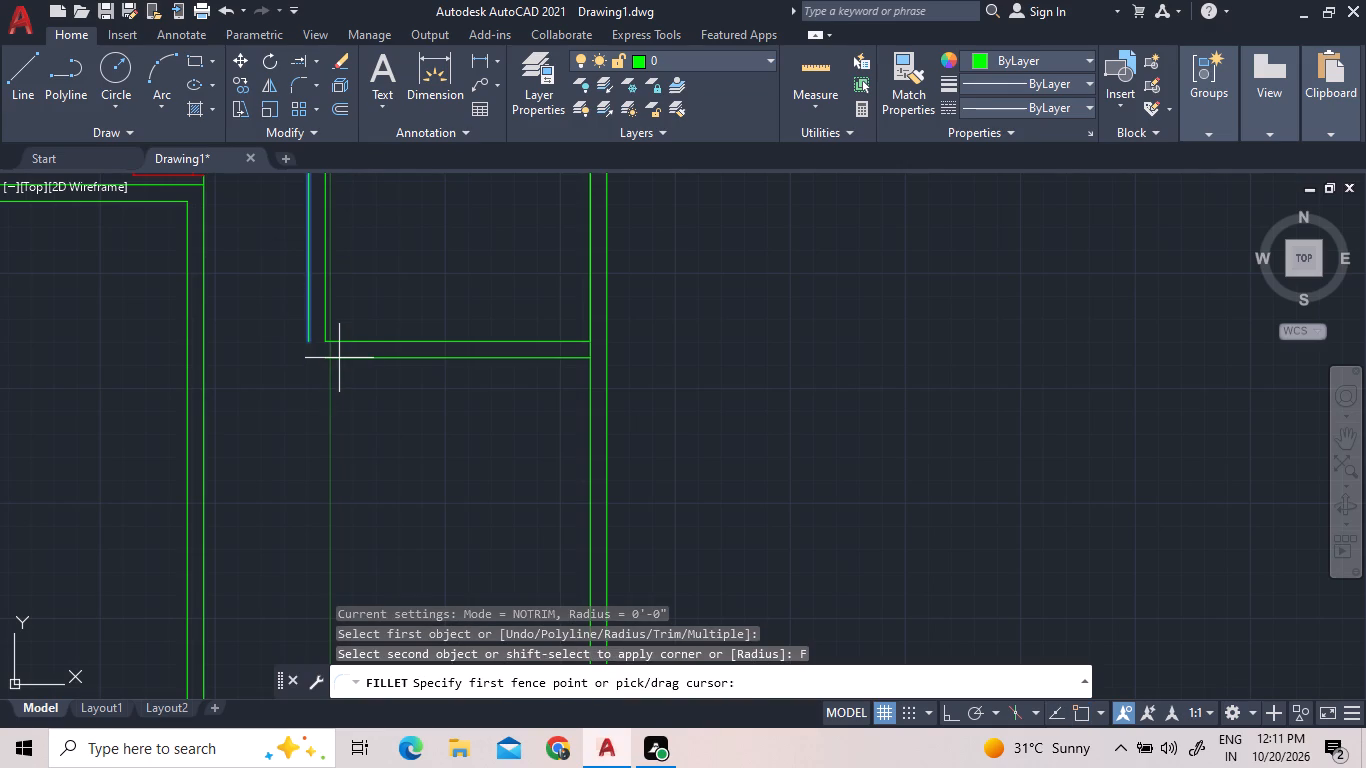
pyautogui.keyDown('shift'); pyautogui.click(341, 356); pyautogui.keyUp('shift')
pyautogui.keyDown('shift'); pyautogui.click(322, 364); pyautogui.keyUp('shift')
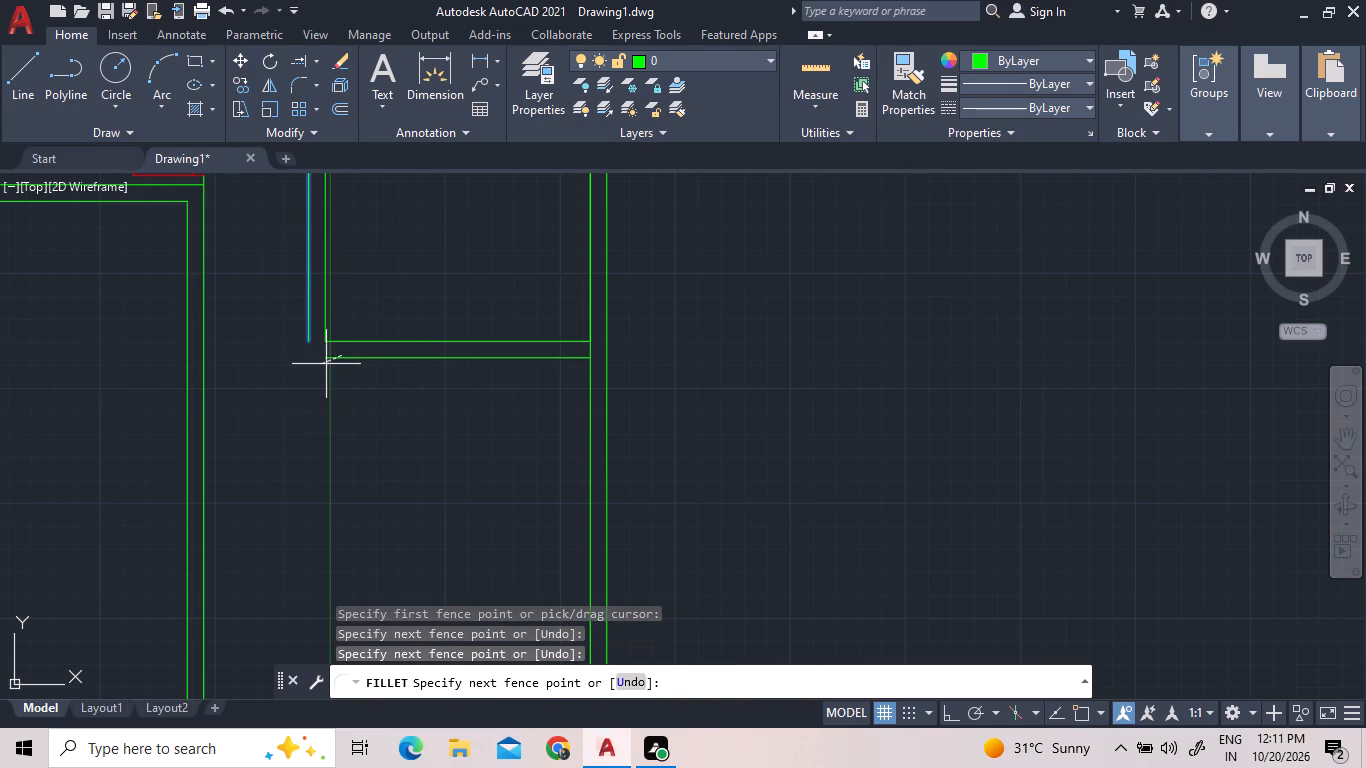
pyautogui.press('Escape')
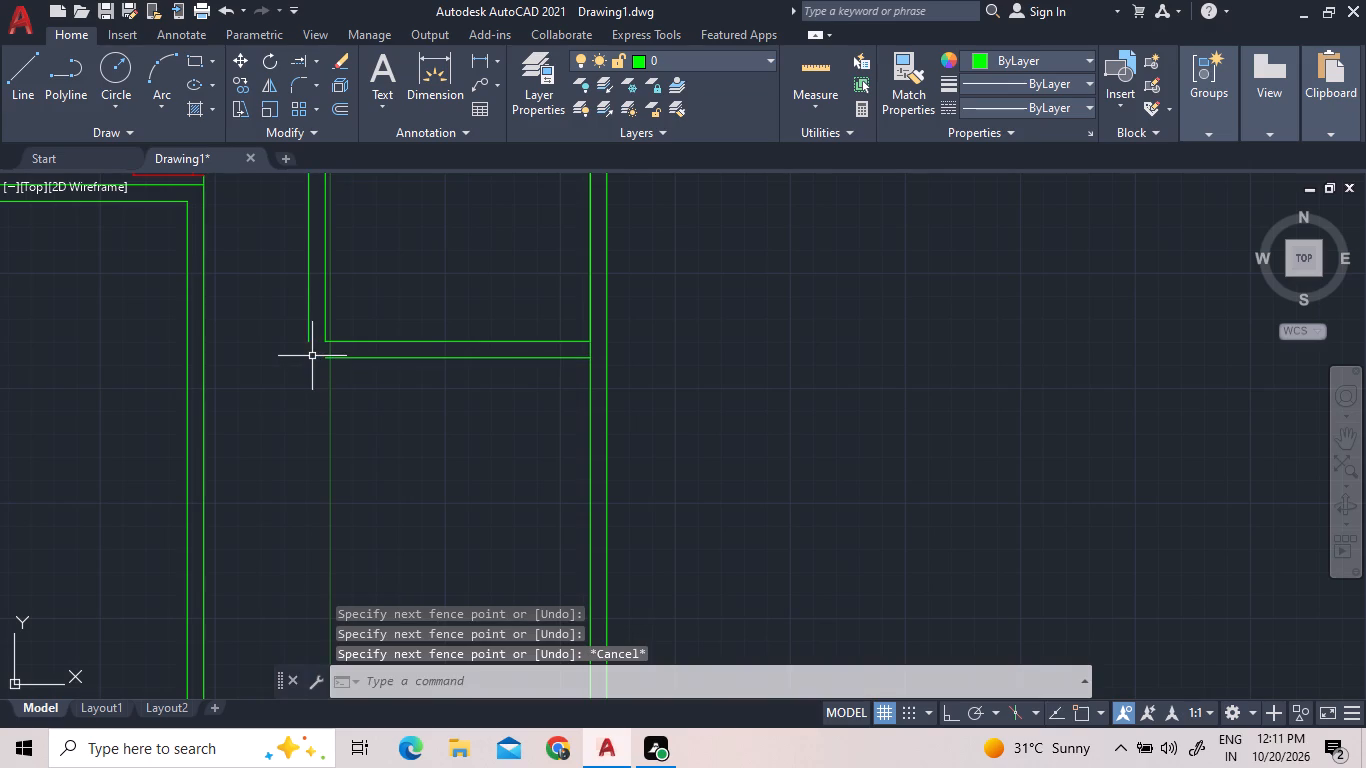
# Fillet the new room's outer south and outer west wall lines into a square corner at radius 0.
pyautogui.write('F')
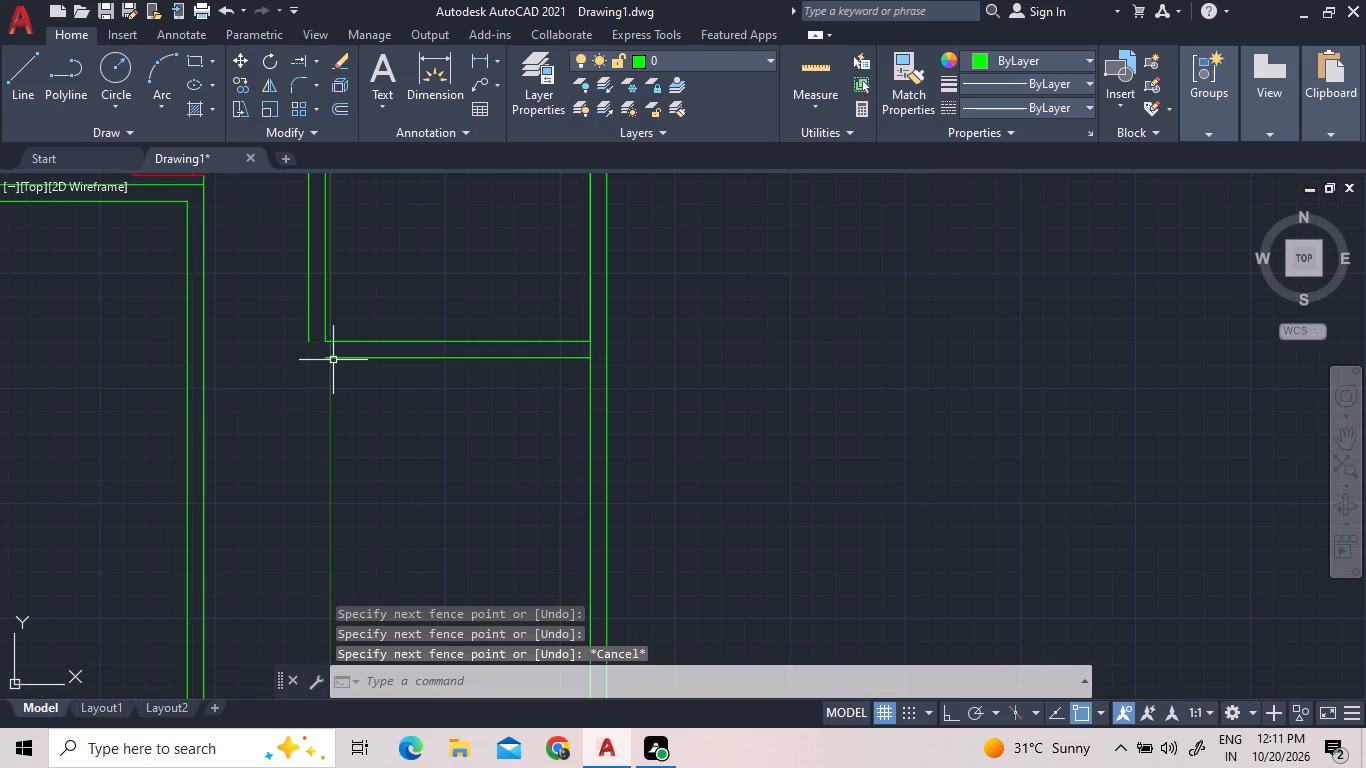
pyautogui.press('space')
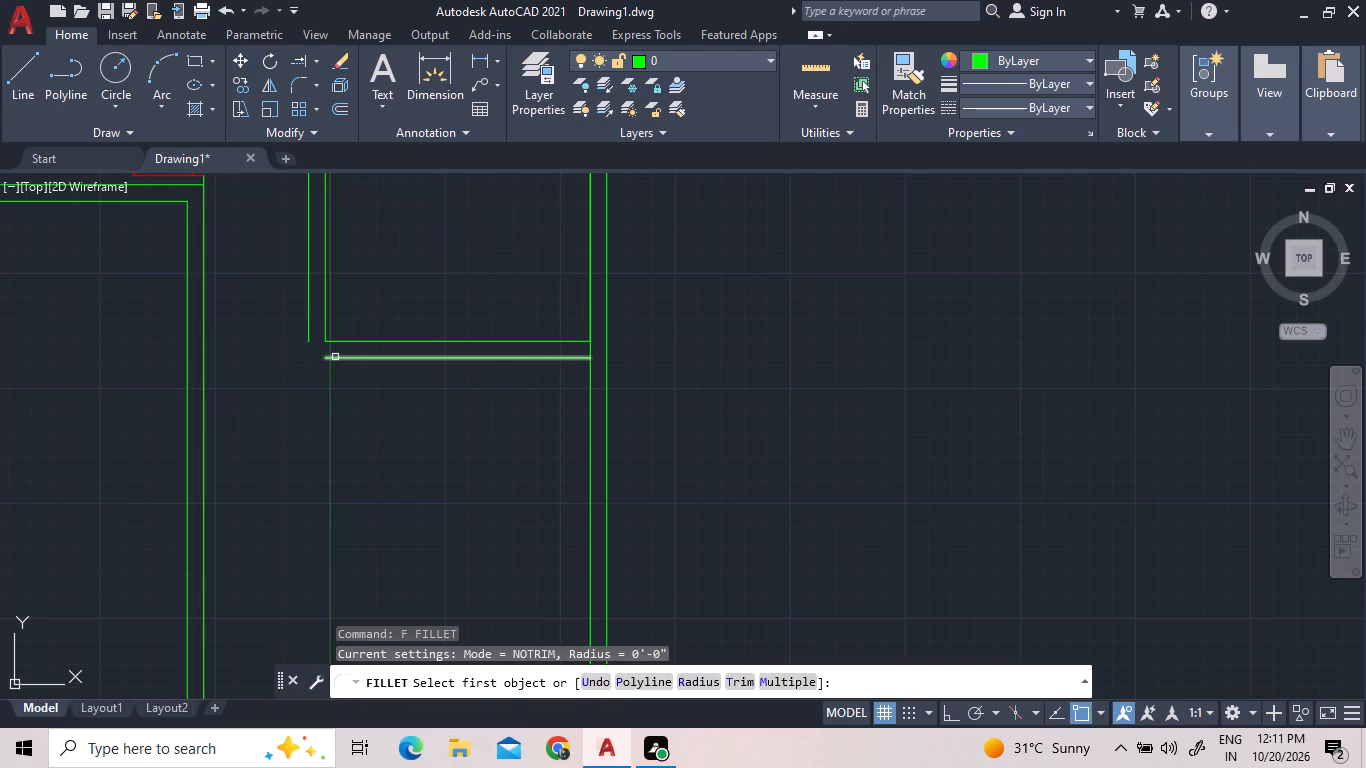
pyautogui.keyDown('shift'); pyautogui.click(337, 356); pyautogui.keyUp('shift')
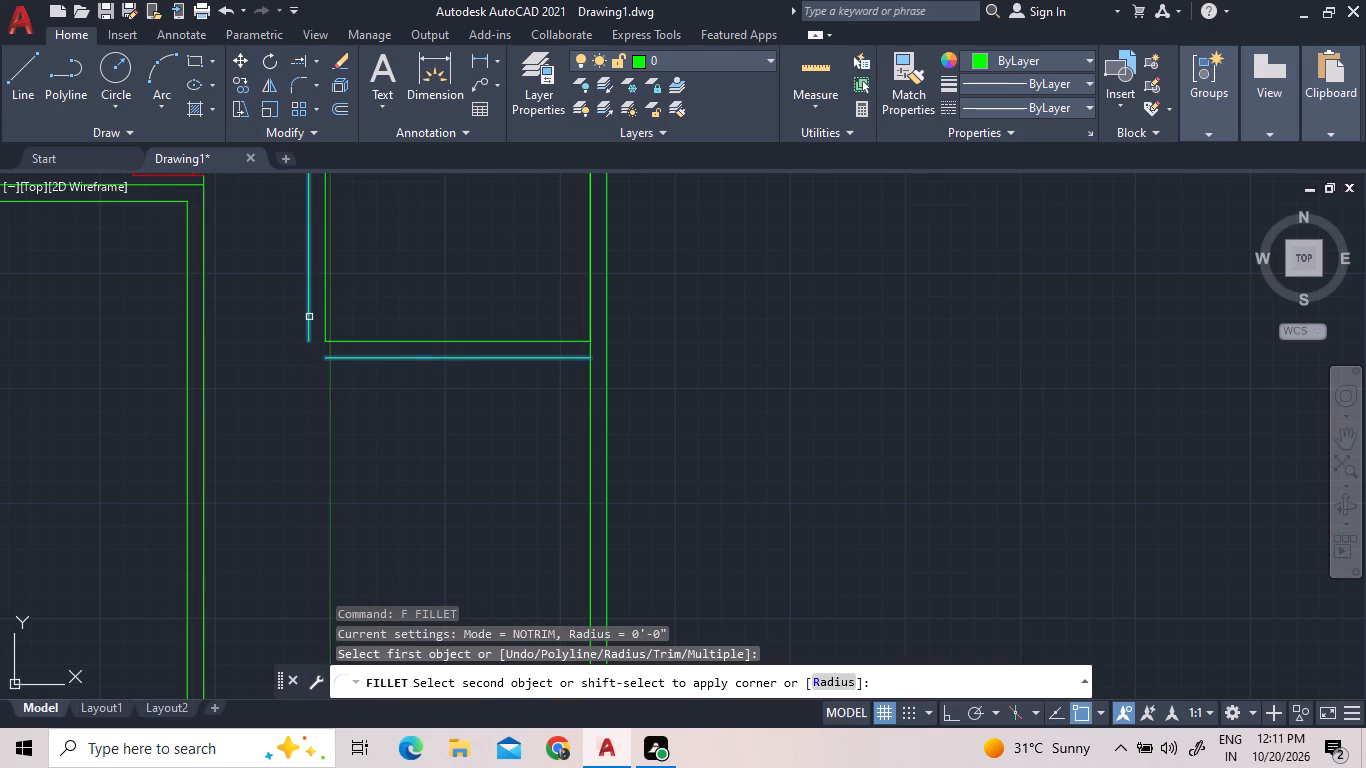
pyautogui.keyDown('shift'); pyautogui.click(308, 316); pyautogui.keyUp('shift')
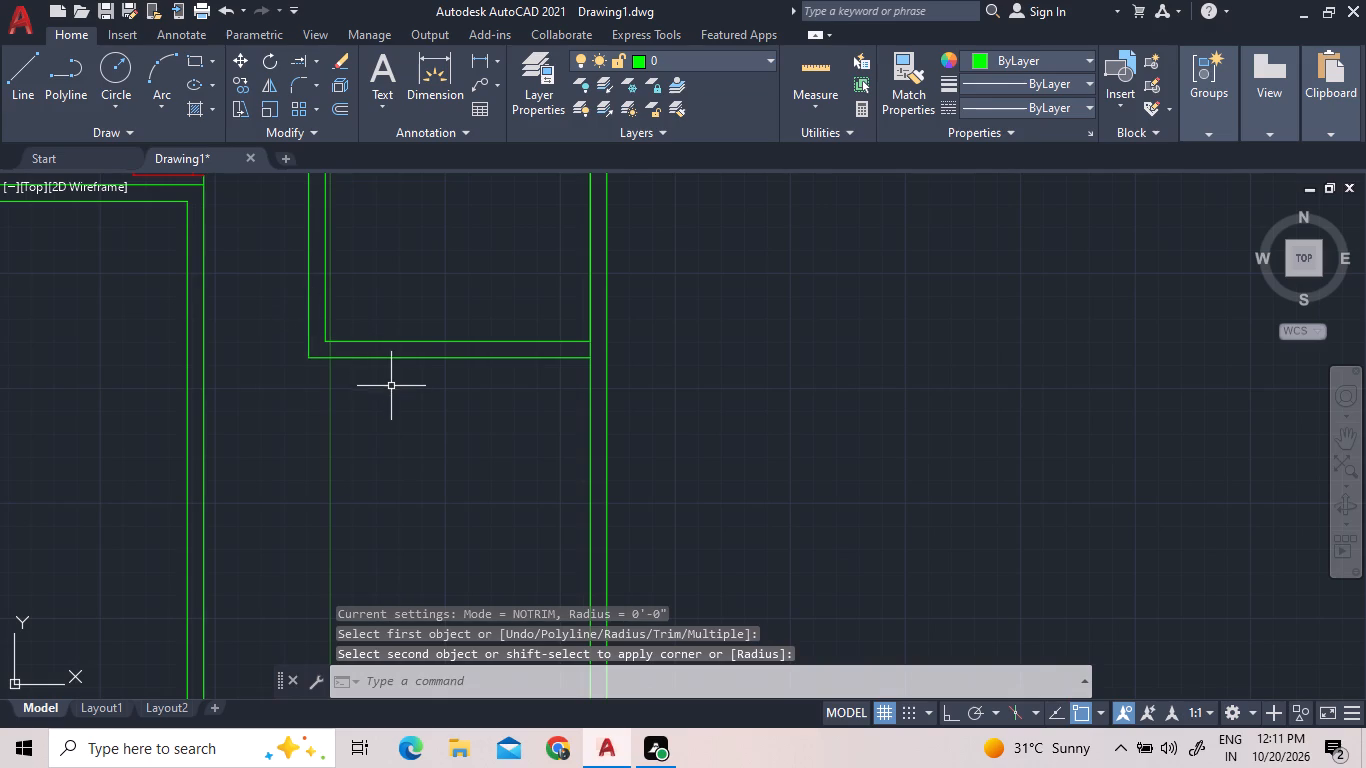
pyautogui.scroll(-1, 406, 428)
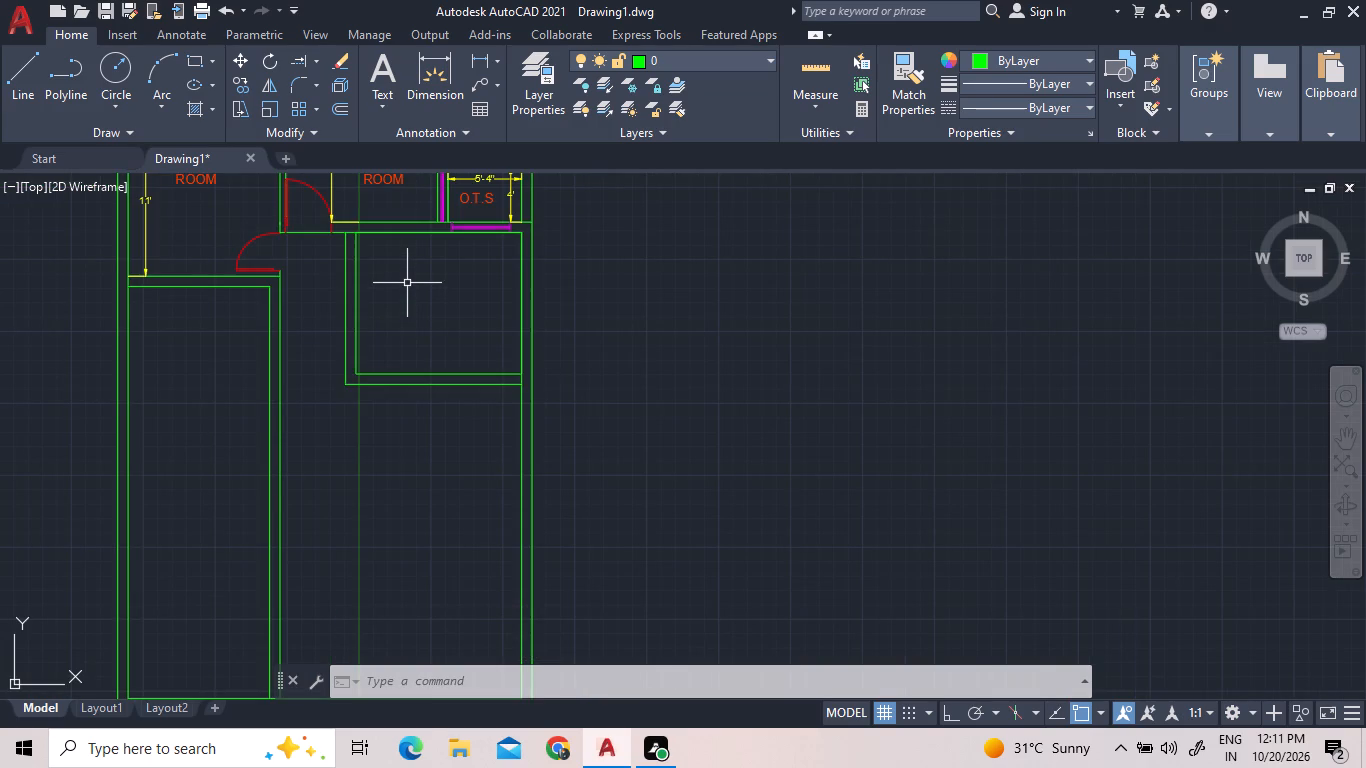
pyautogui.press('Escape')
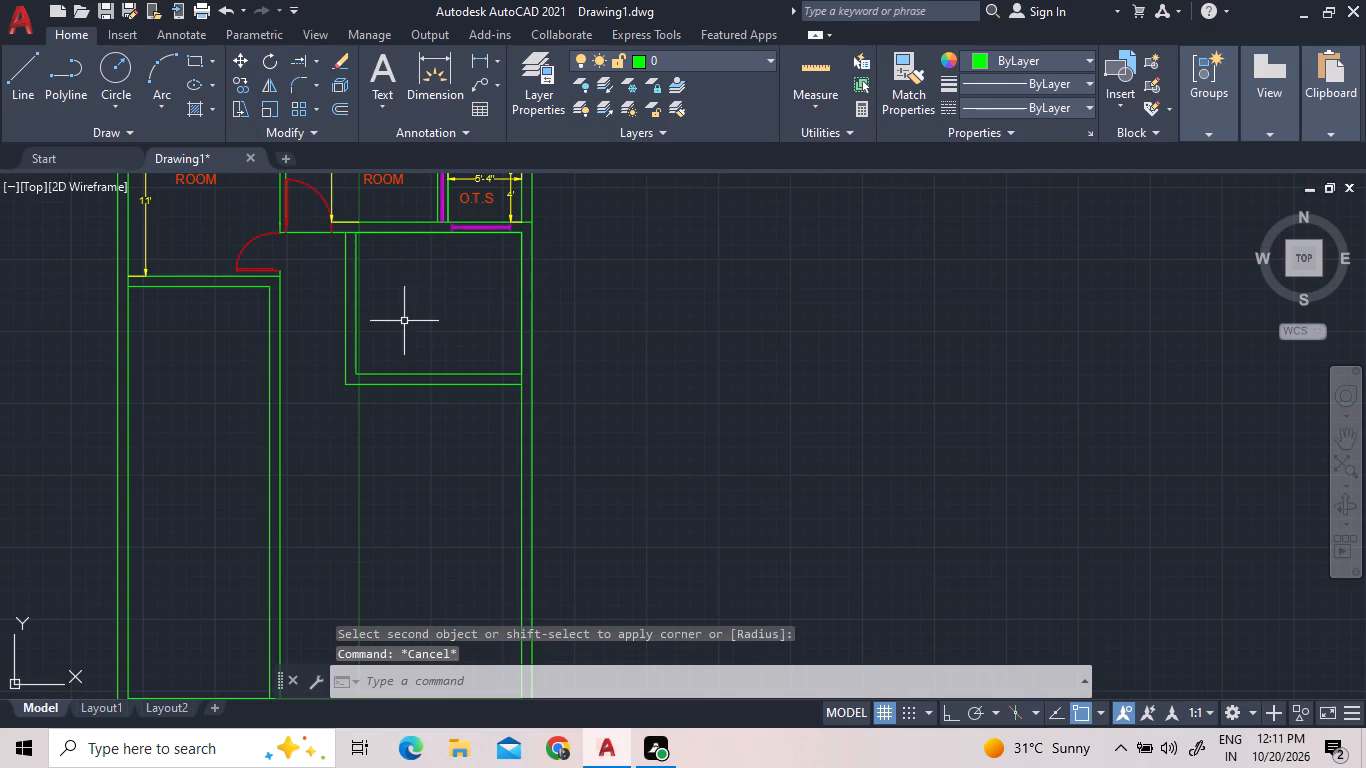
# Trim the wall line pieces crossing the junctions where the new room's west wall meets the north wall and its south wall meets the east wall.
pyautogui.scroll(2, 379, 241)
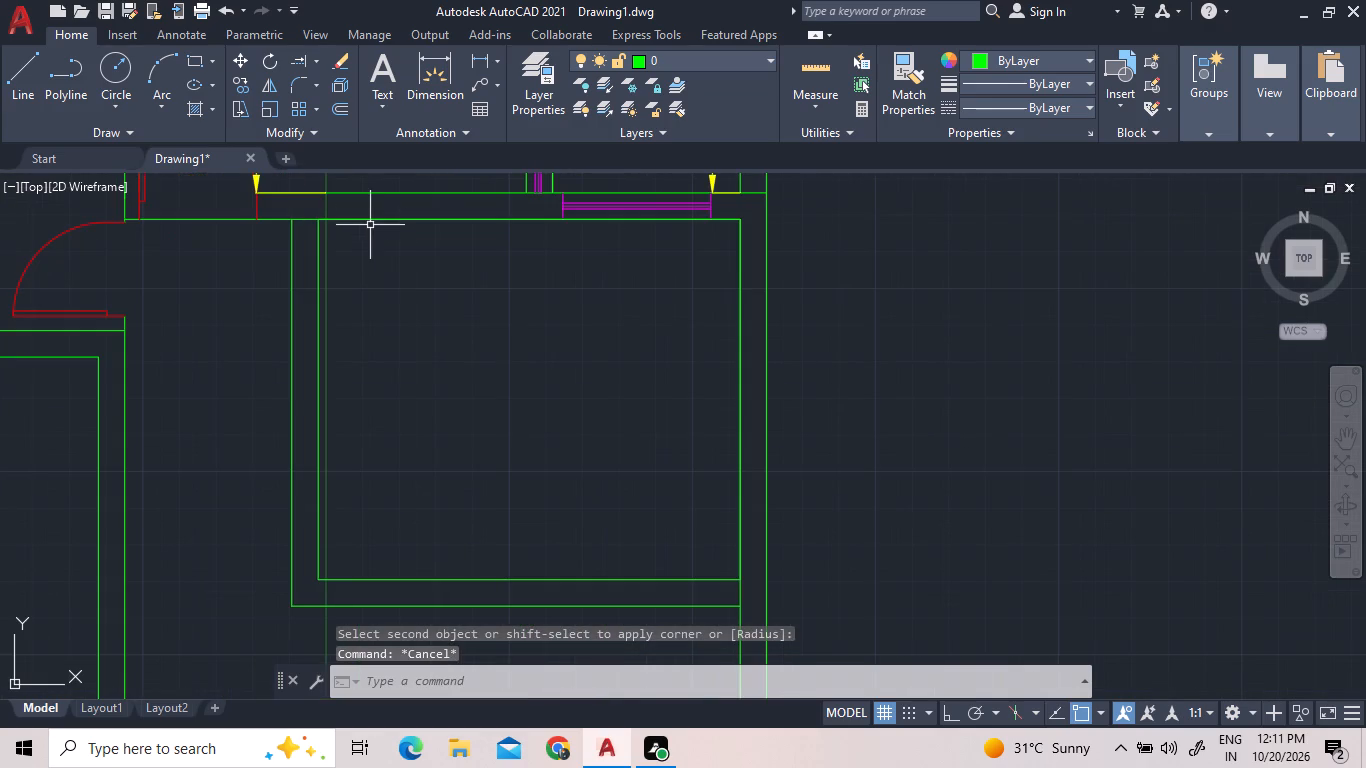
pyautogui.scroll(-2, 354, 201)
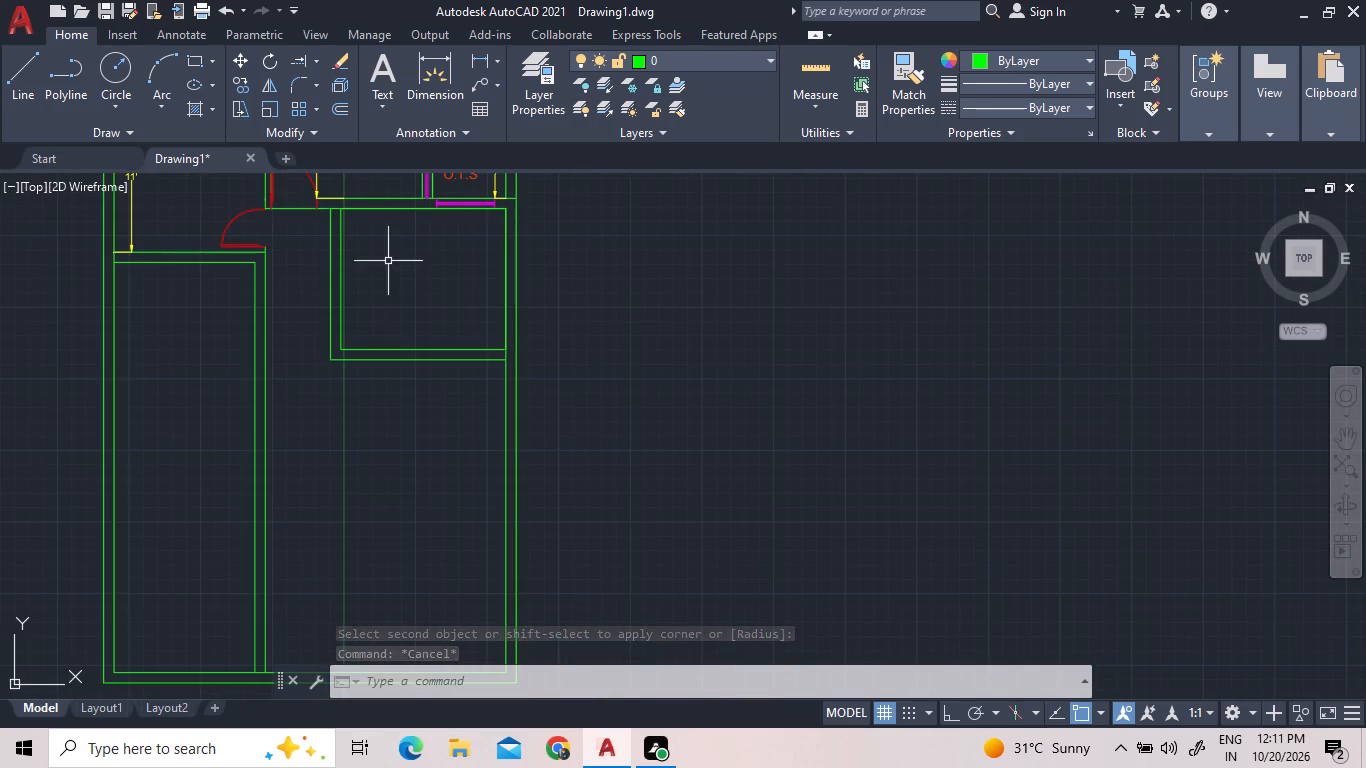
pyautogui.moveTo(388, 261); pyautogui.dragTo(308, 282, button='middle')
pyautogui.scroll(1, 318, 208)
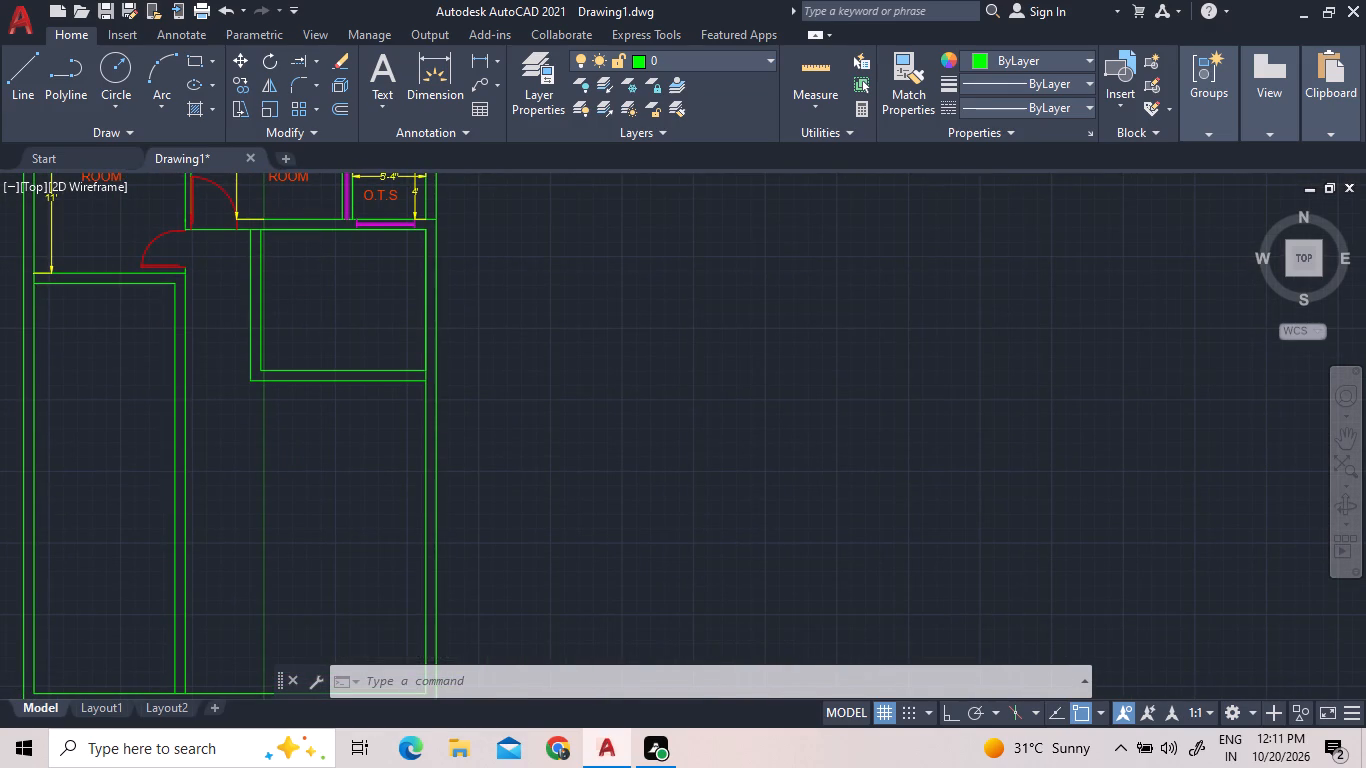
pyautogui.click(318, 64)
pyautogui.click(323, 95)
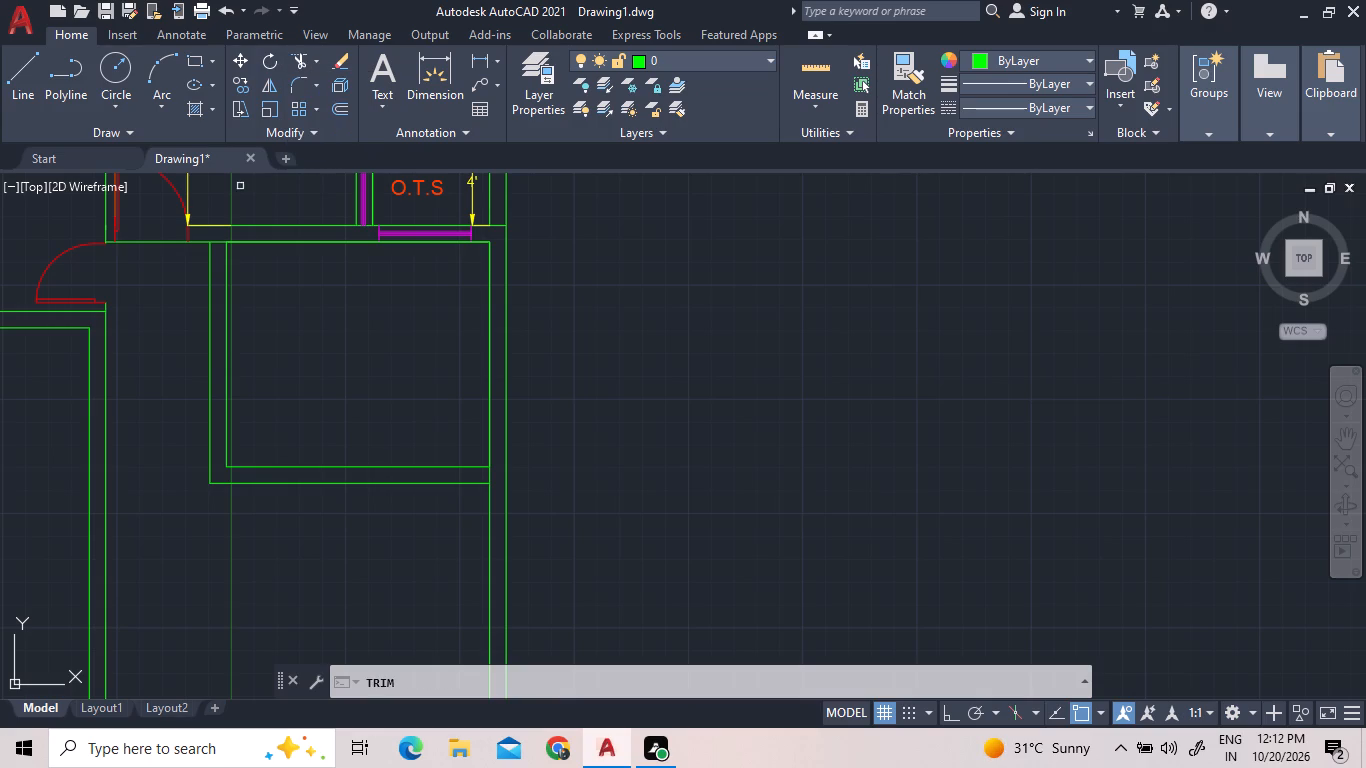
pyautogui.click(218, 242)
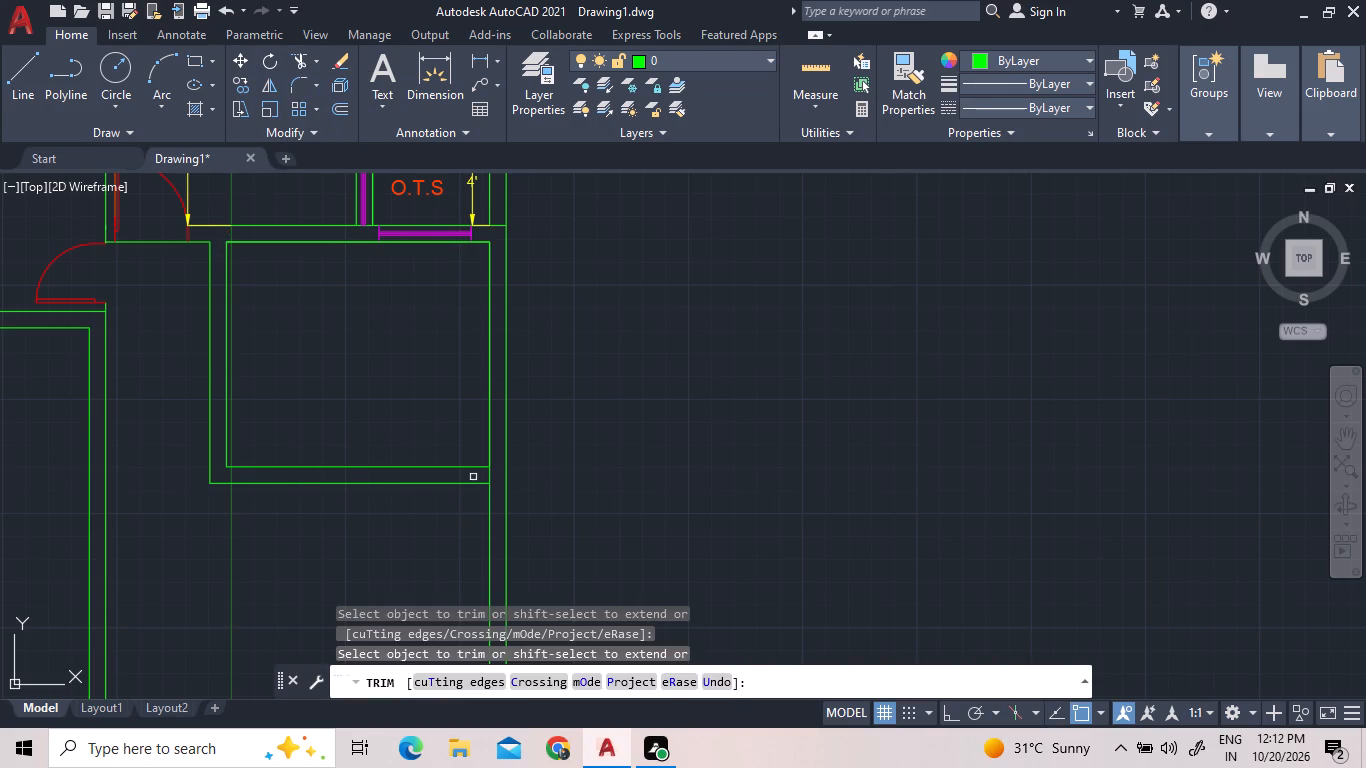
pyautogui.click(490, 473)
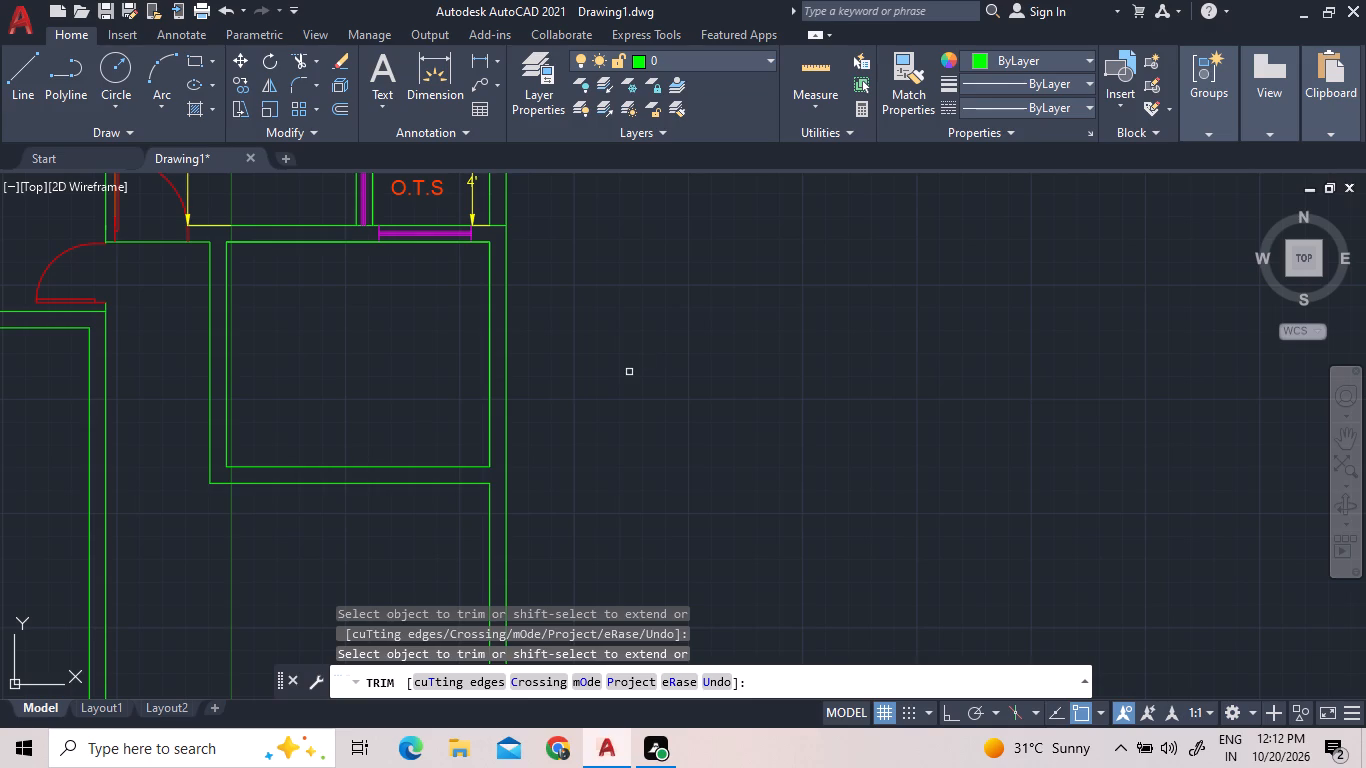
pyautogui.rightClick(767, 485)
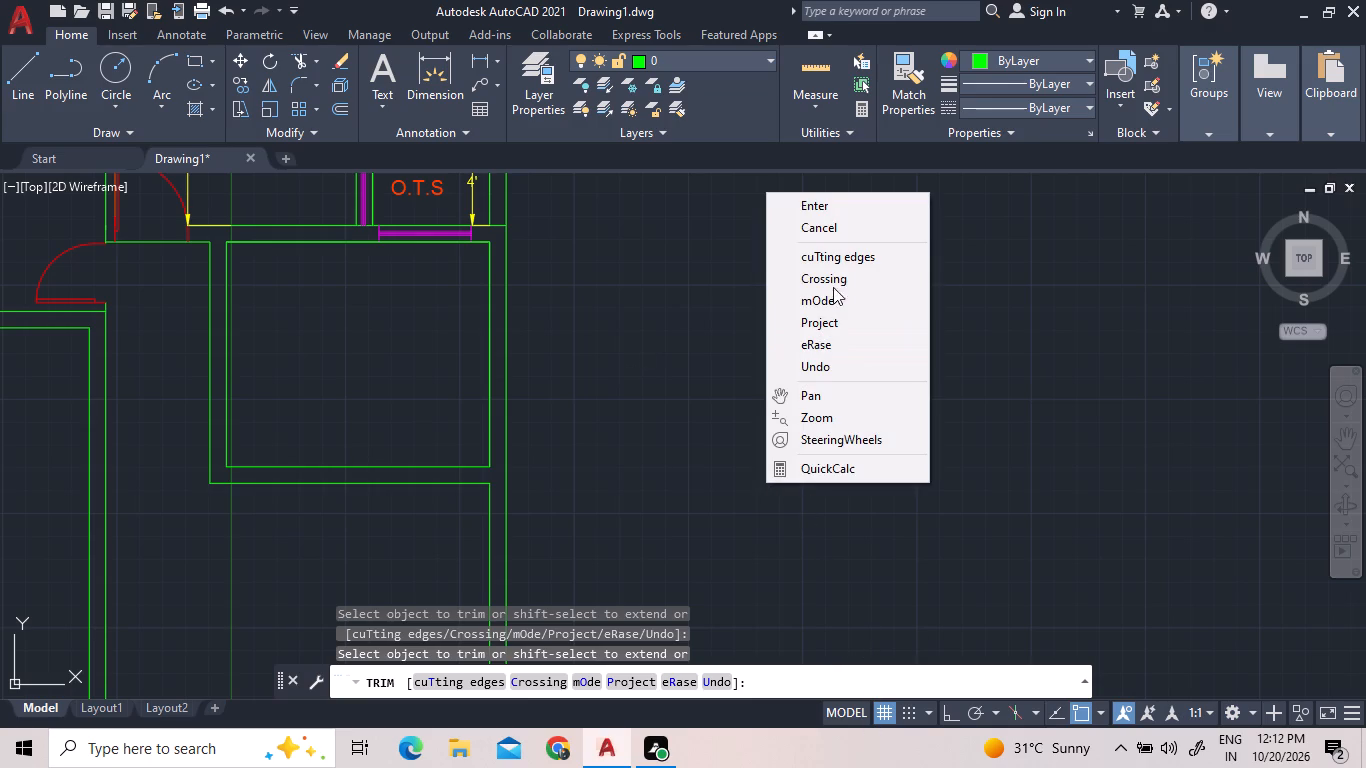
pyautogui.click(837, 211)
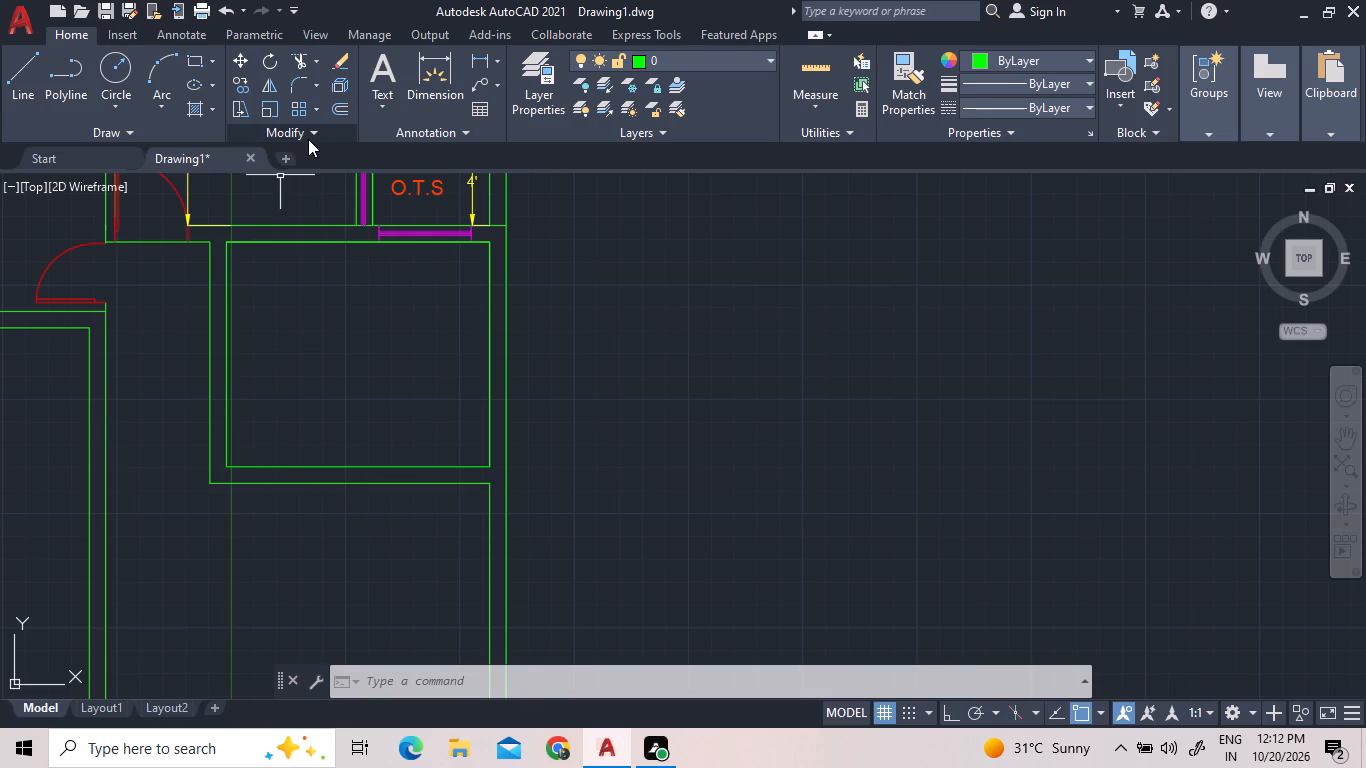
# Make door the current layer.
pyautogui.click(671, 53)
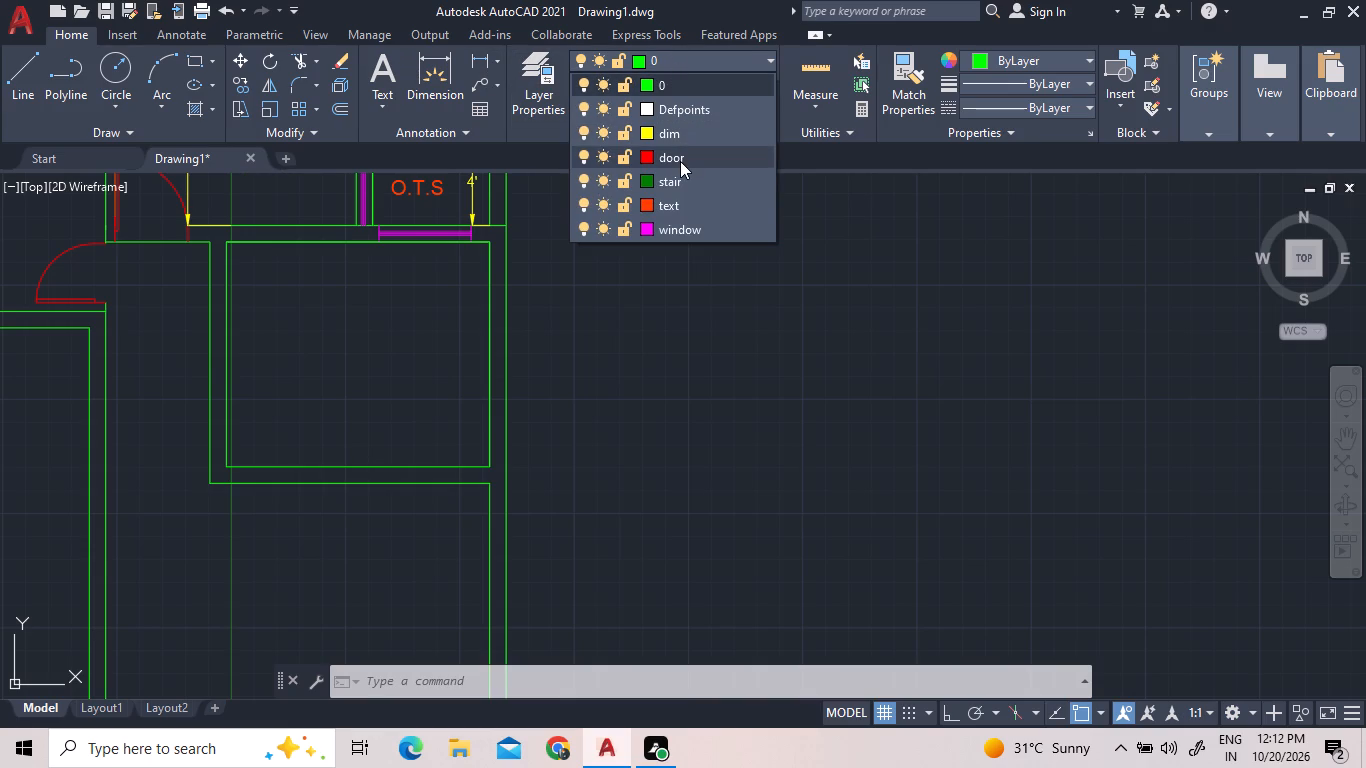
pyautogui.click(680, 161)
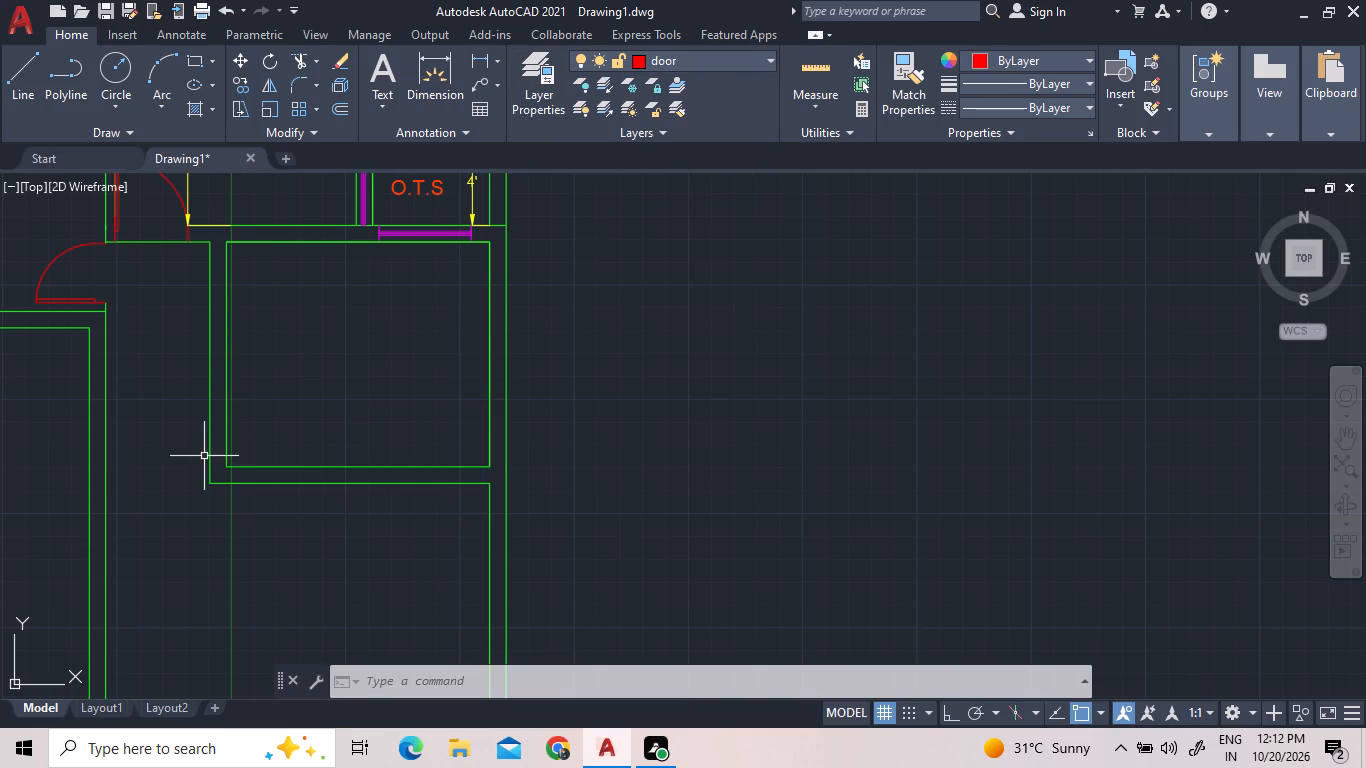
# Draw a line across the new room's west wall thickness, from the room's inner southwest corner to the wall's outer line.
pyautogui.scroll(2, 216, 474)
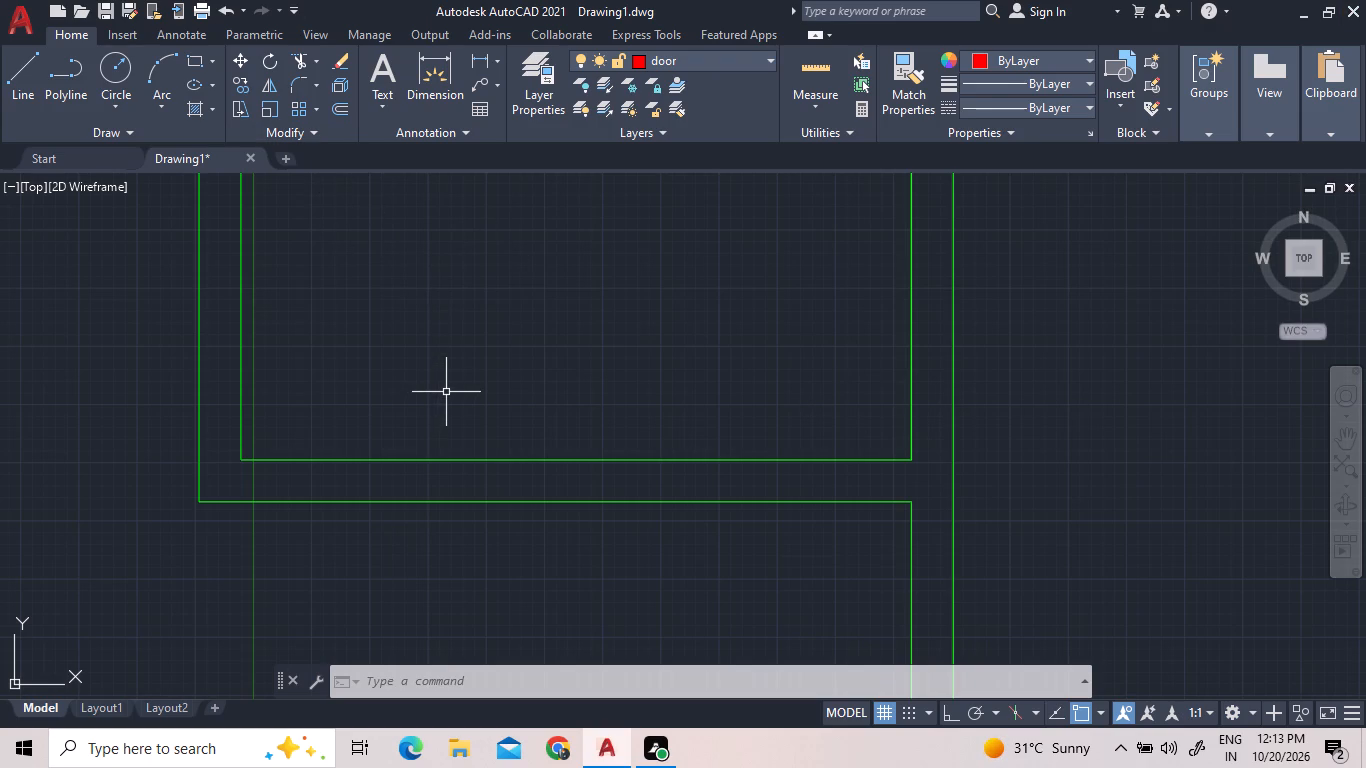
pyautogui.scroll(-2, 466, 444)
pyautogui.scroll(2, 440, 212)
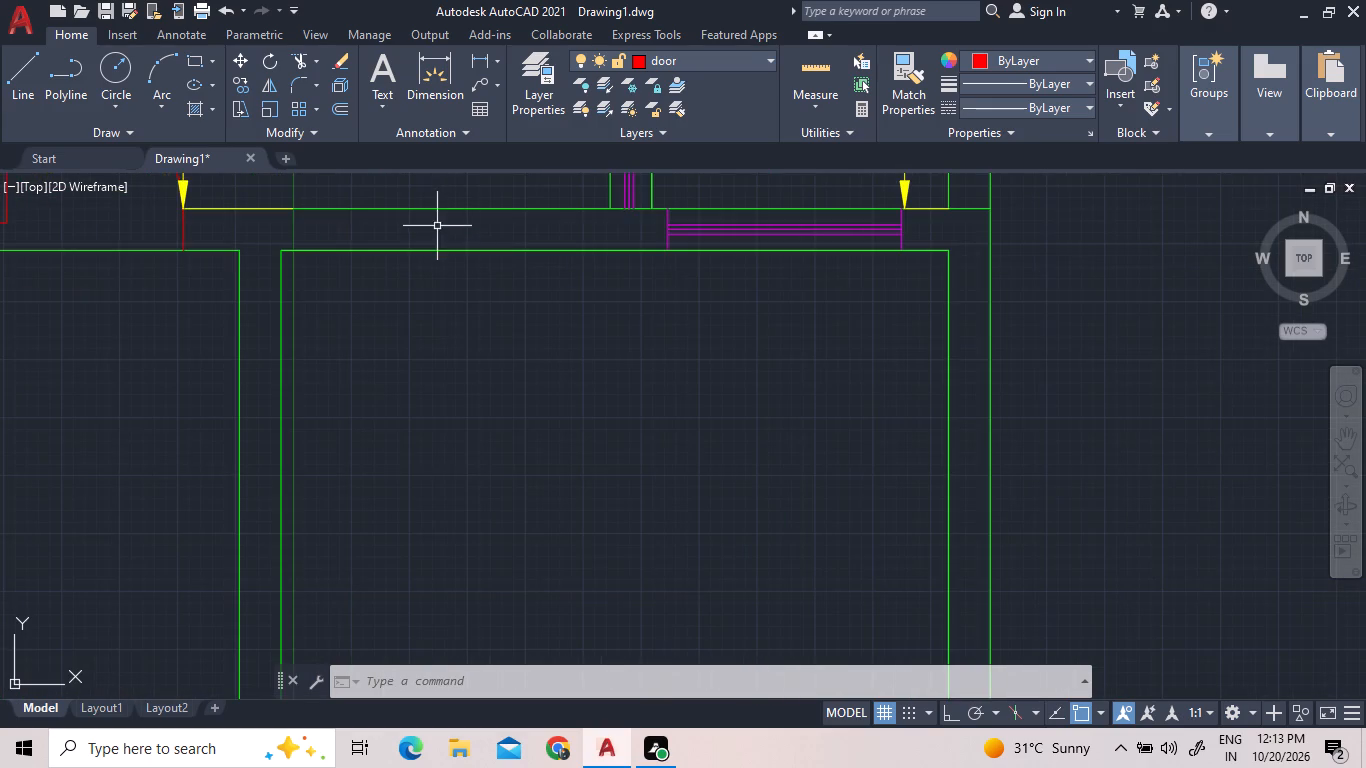
pyautogui.scroll(-1, 447, 412)
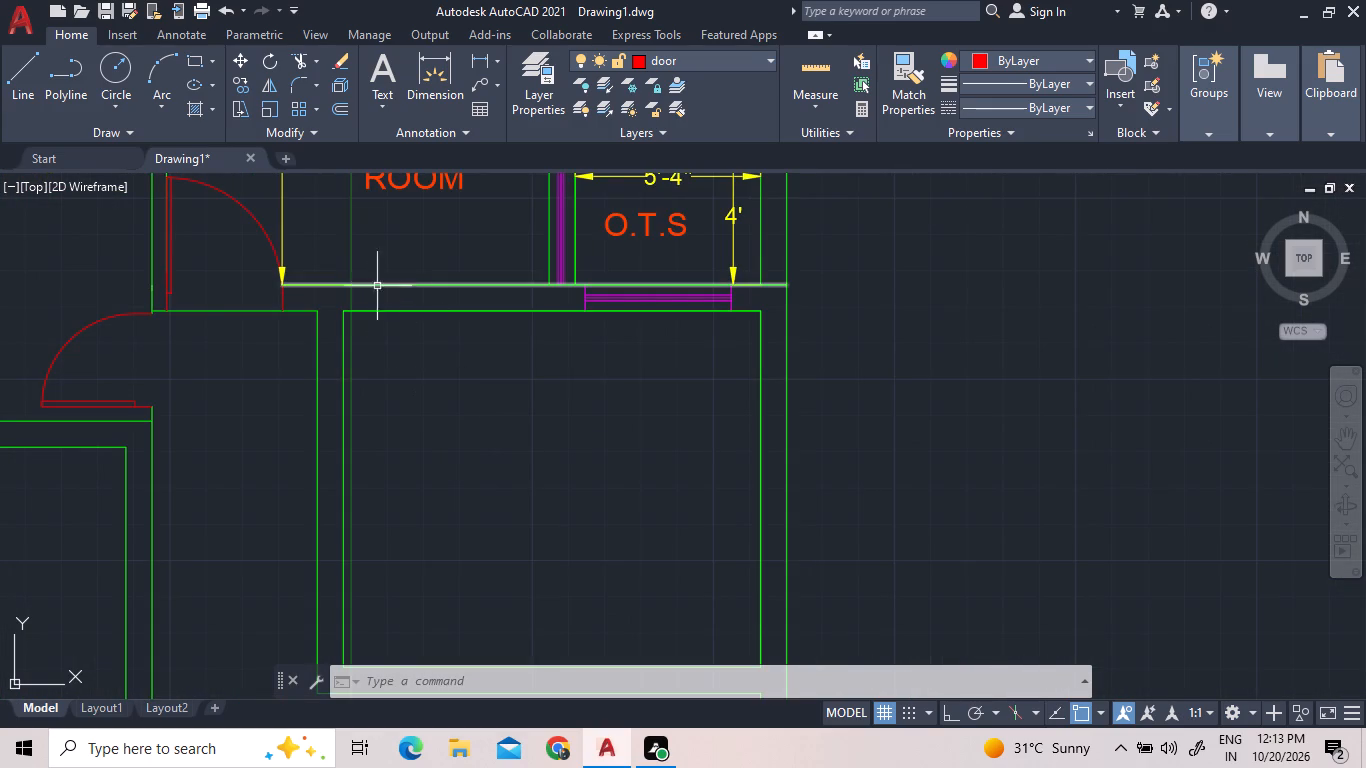
pyautogui.scroll(2, 362, 315)
pyautogui.scroll(-3, 391, 273)
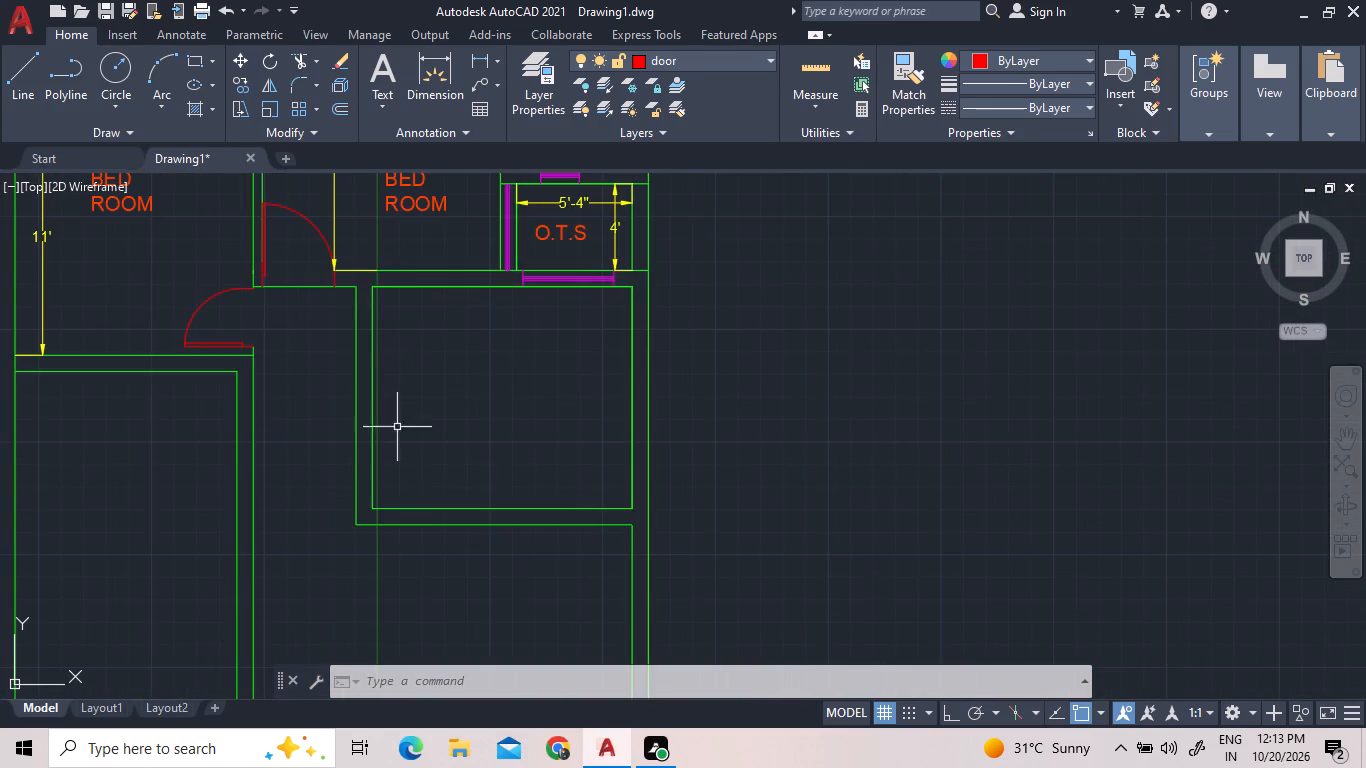
pyautogui.scroll(2, 395, 518)
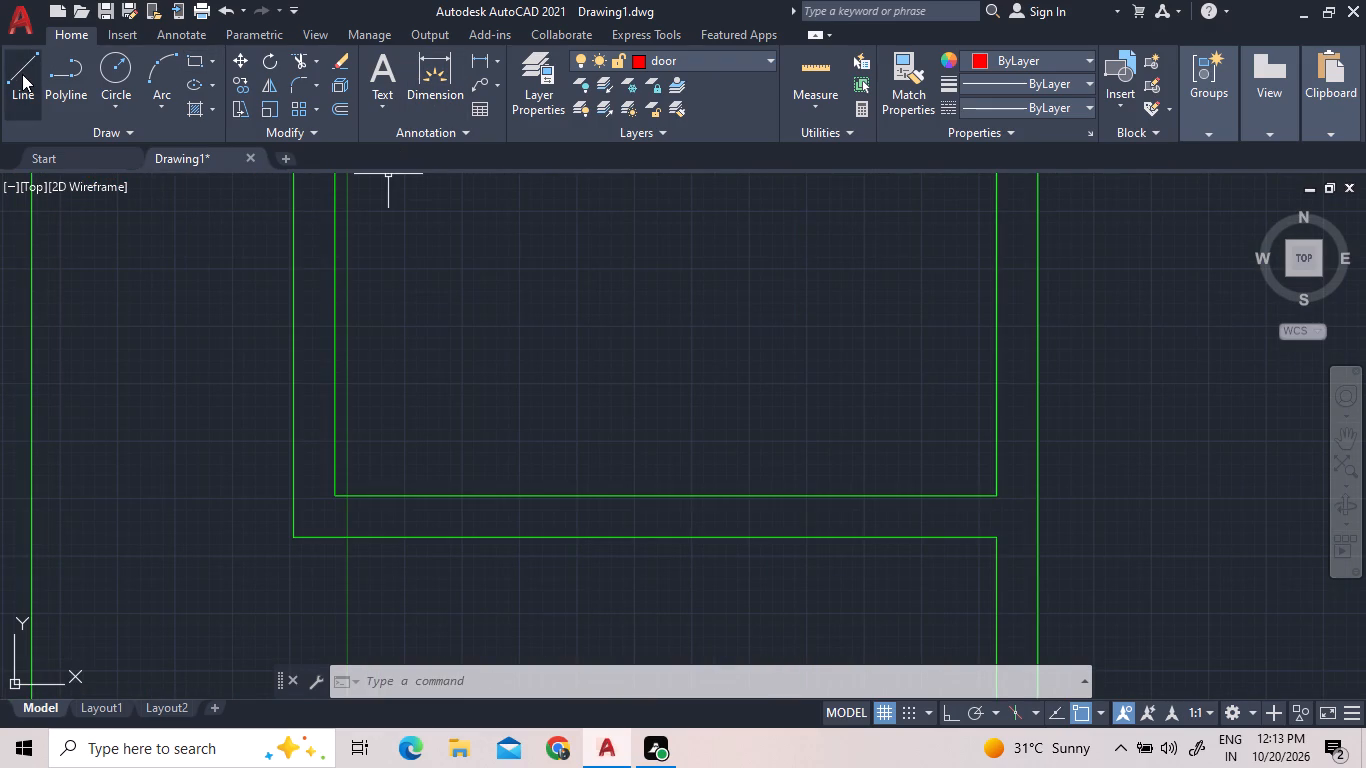
pyautogui.click(23, 76)
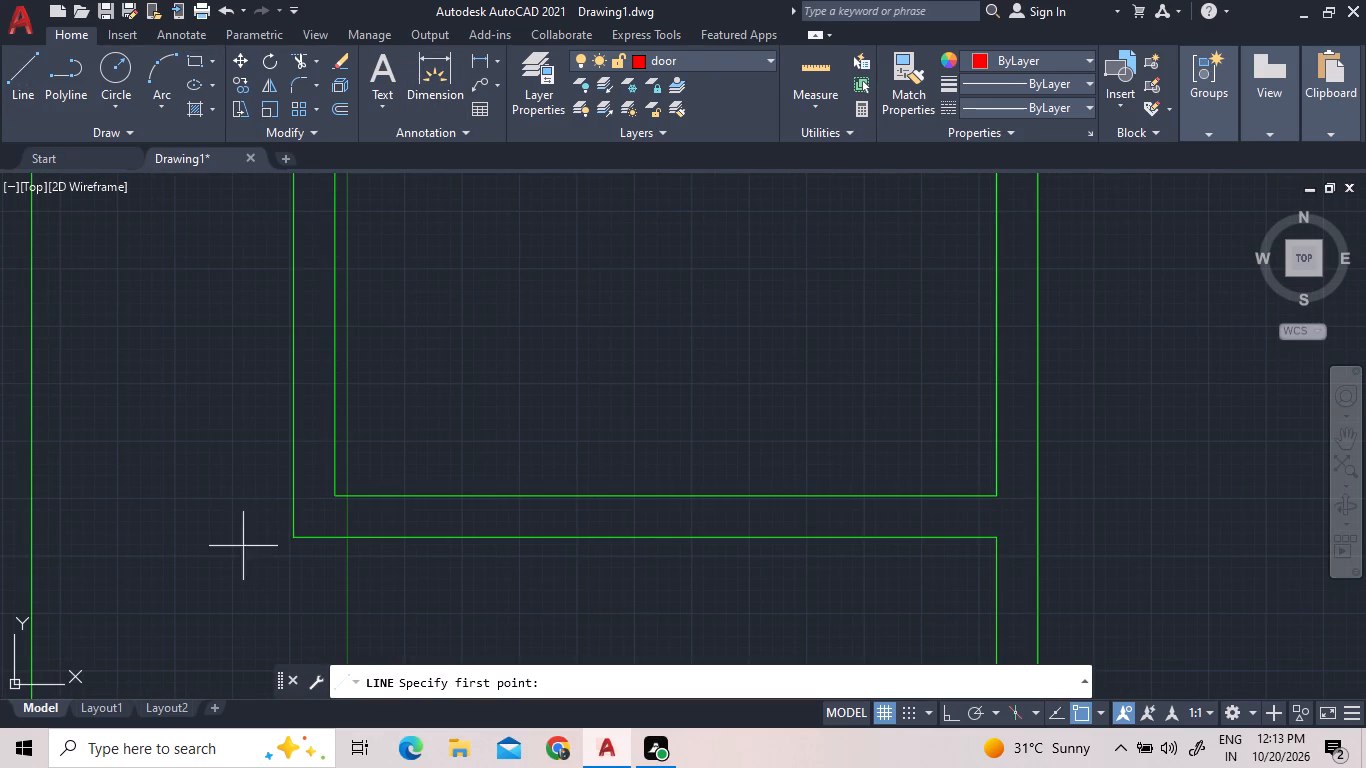
pyautogui.scroll(2, 239, 555)
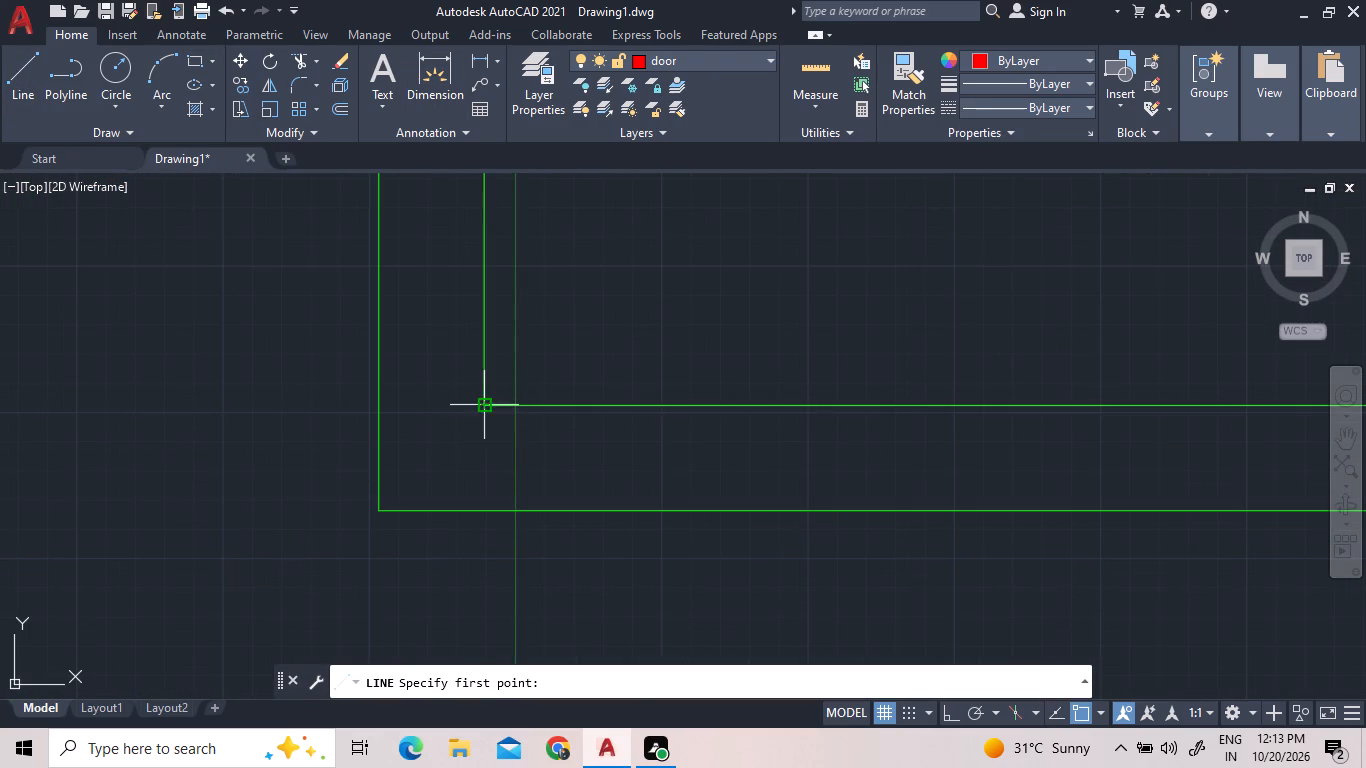
pyautogui.click(479, 406)
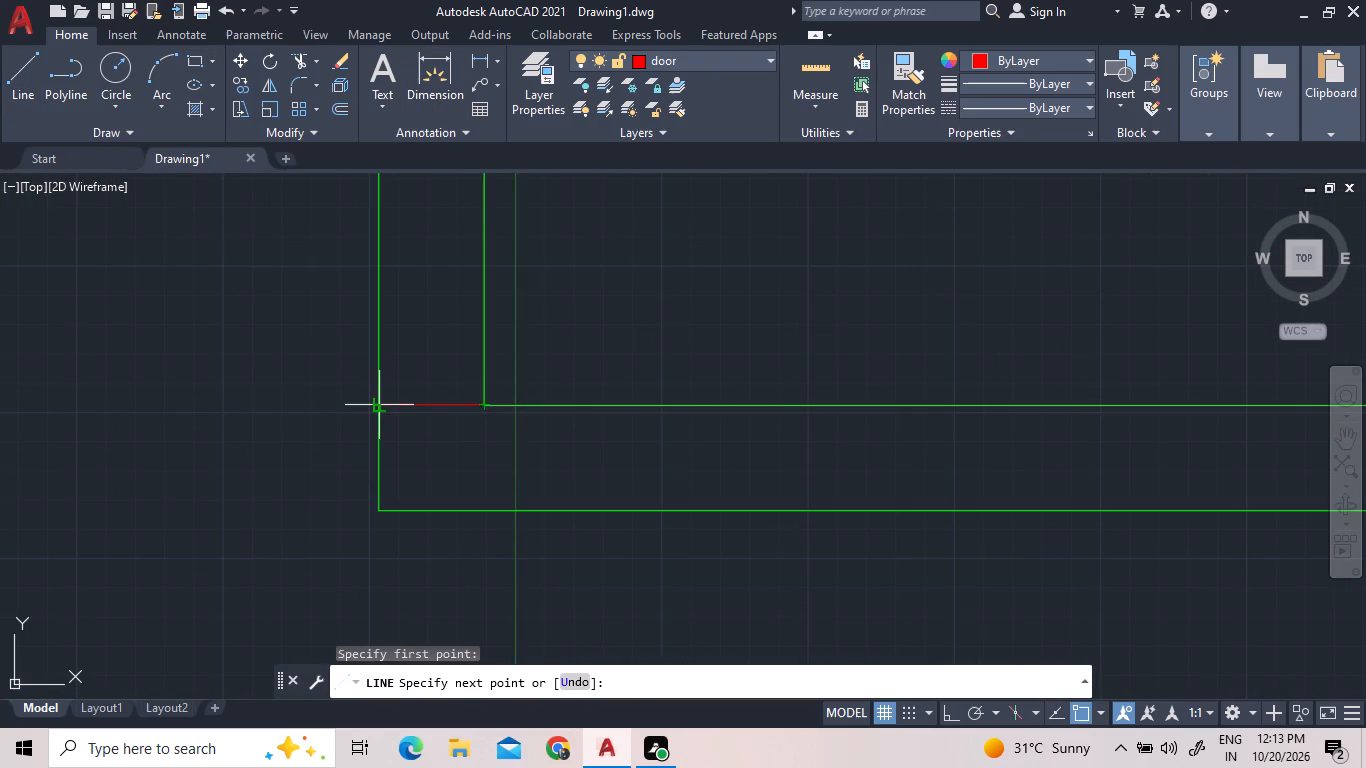
pyautogui.click(377, 409)
pyautogui.rightClick(412, 361)
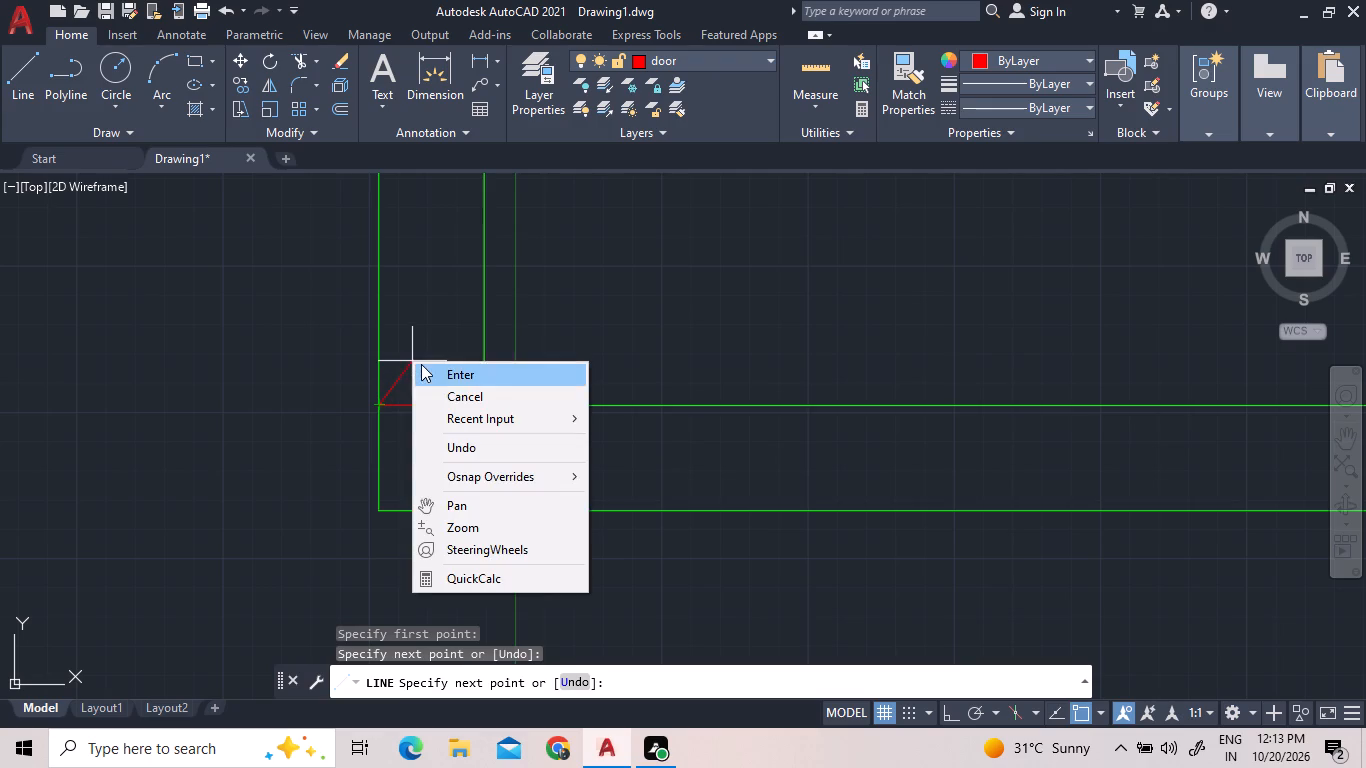
pyautogui.click(421, 364)
# Offset the short line across the west wall 5" to the north.
pyautogui.scroll(-1, 421, 463)
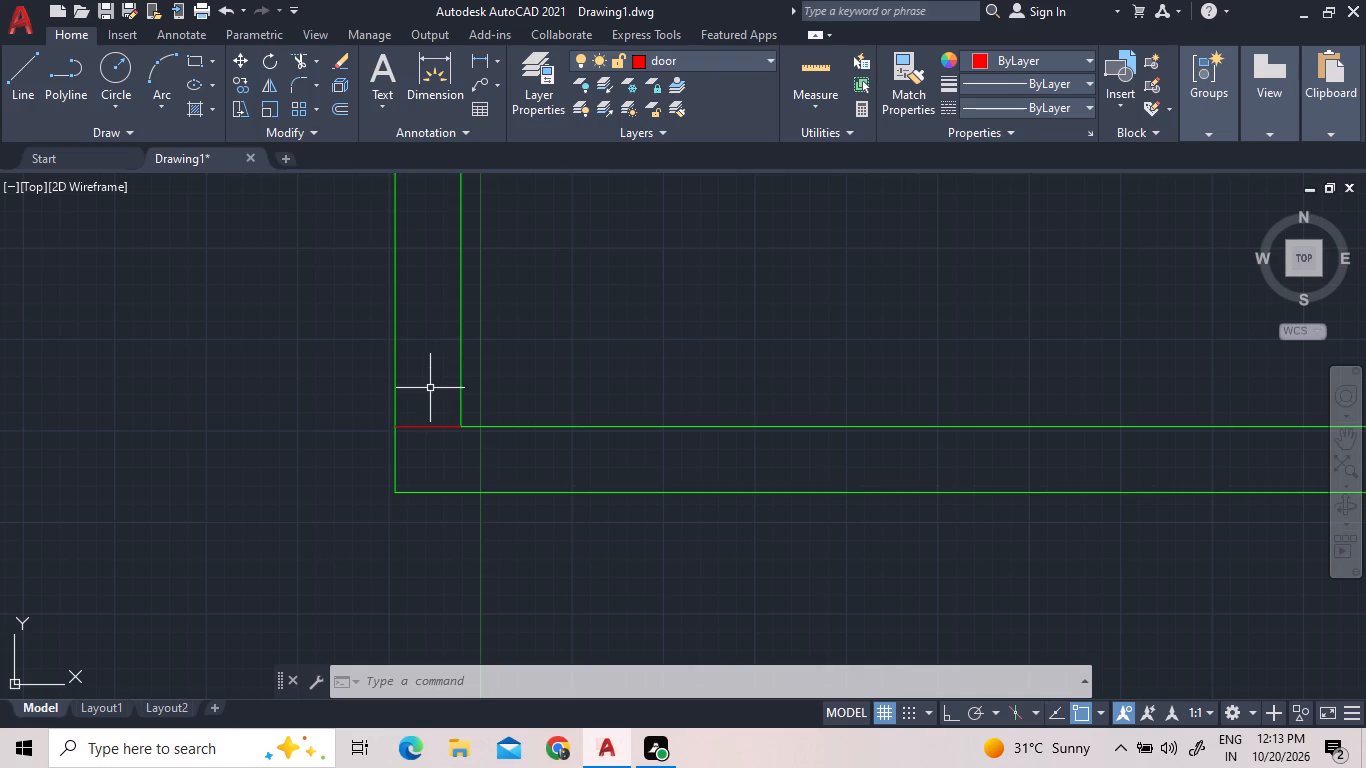
pyautogui.click(429, 427)
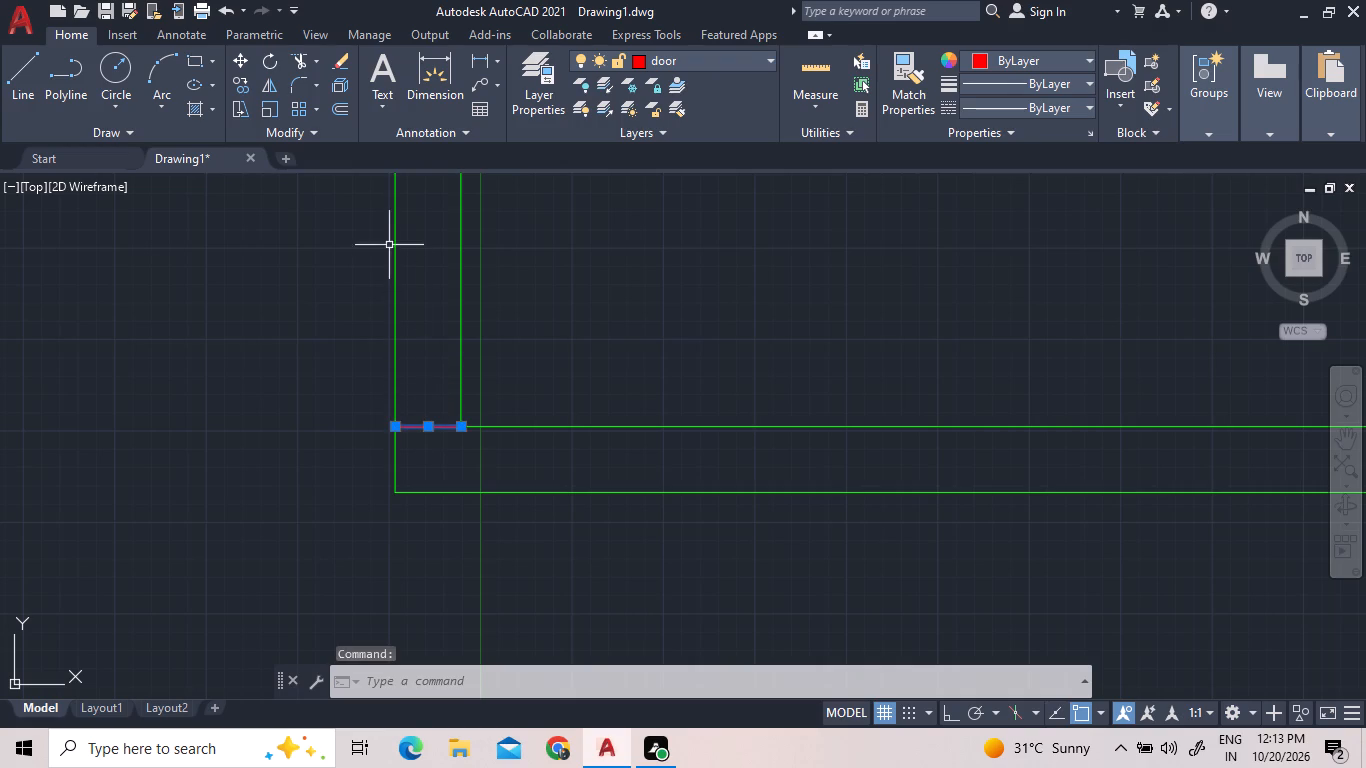
pyautogui.click(348, 107)
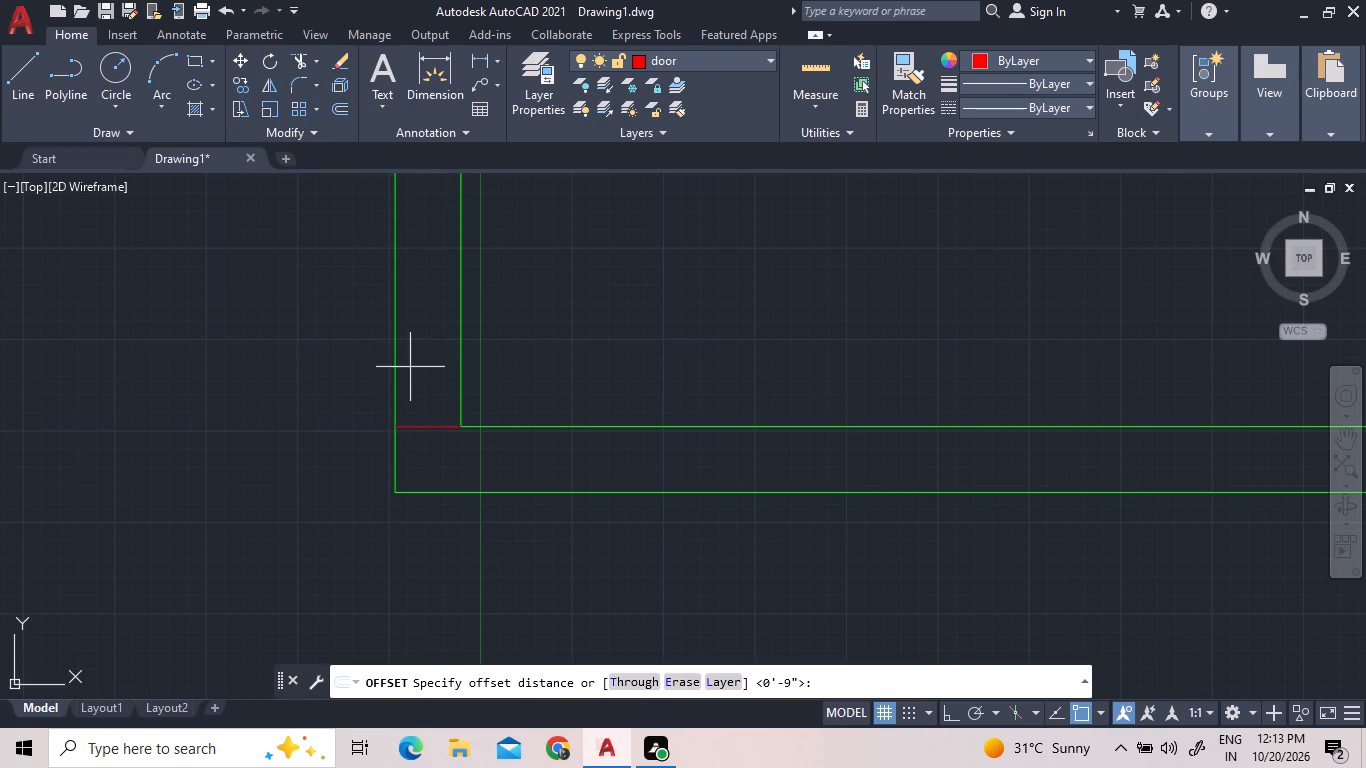
pyautogui.click(428, 428)
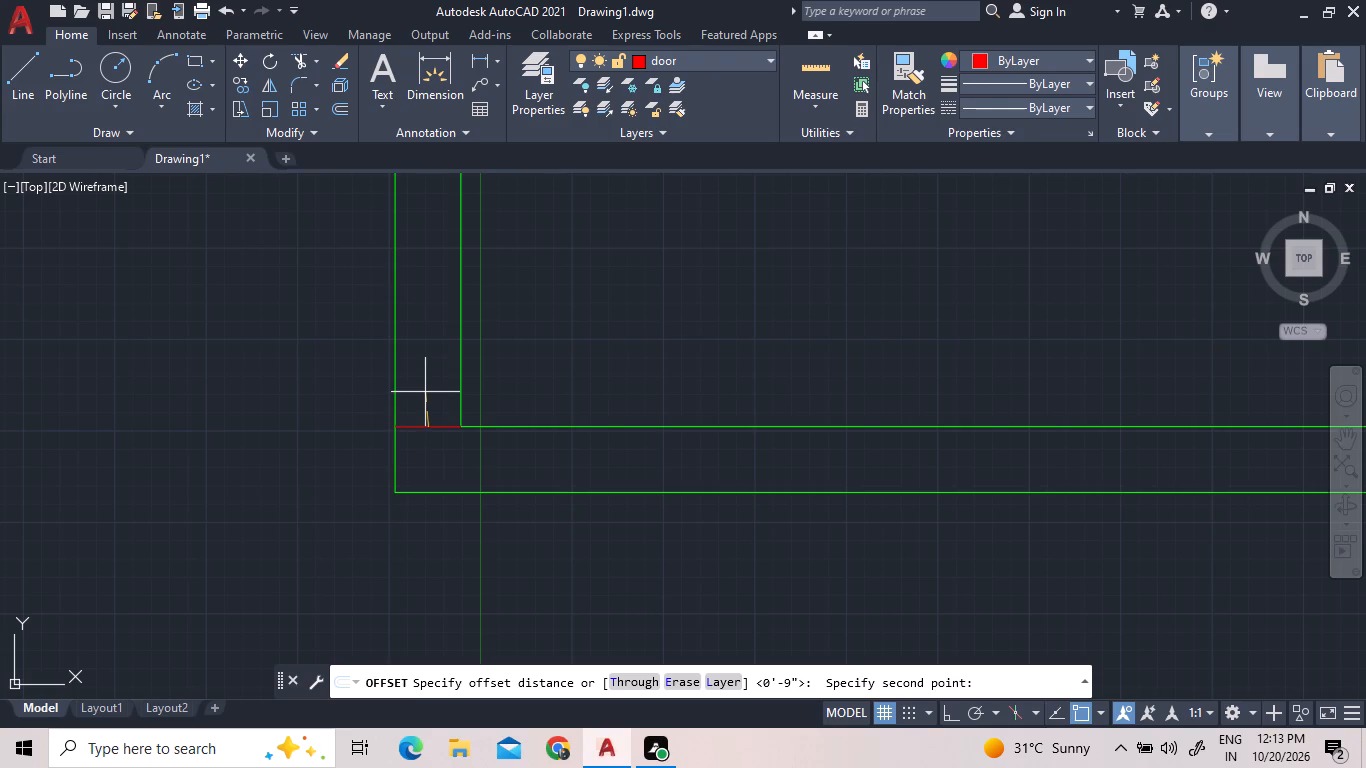
pyautogui.write('5"')
pyautogui.press('Return')
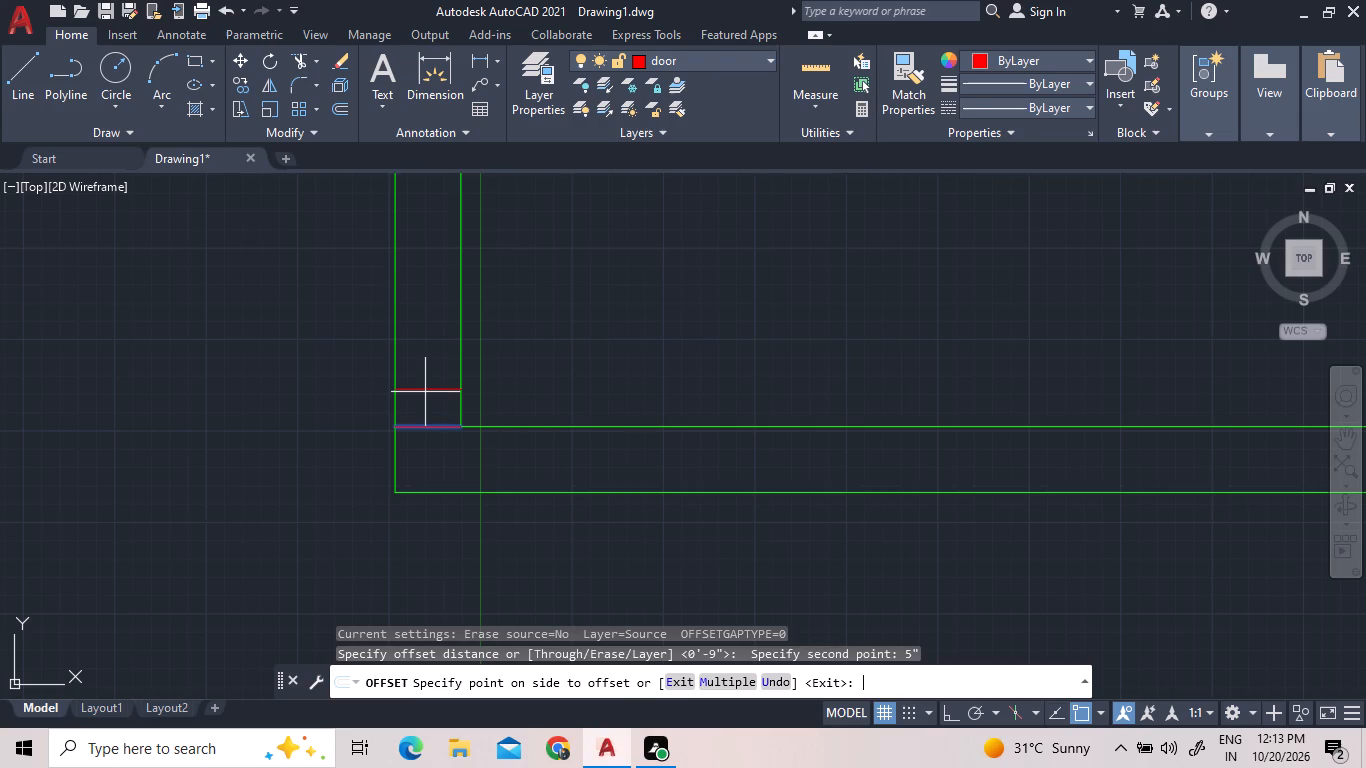
pyautogui.click(432, 349)
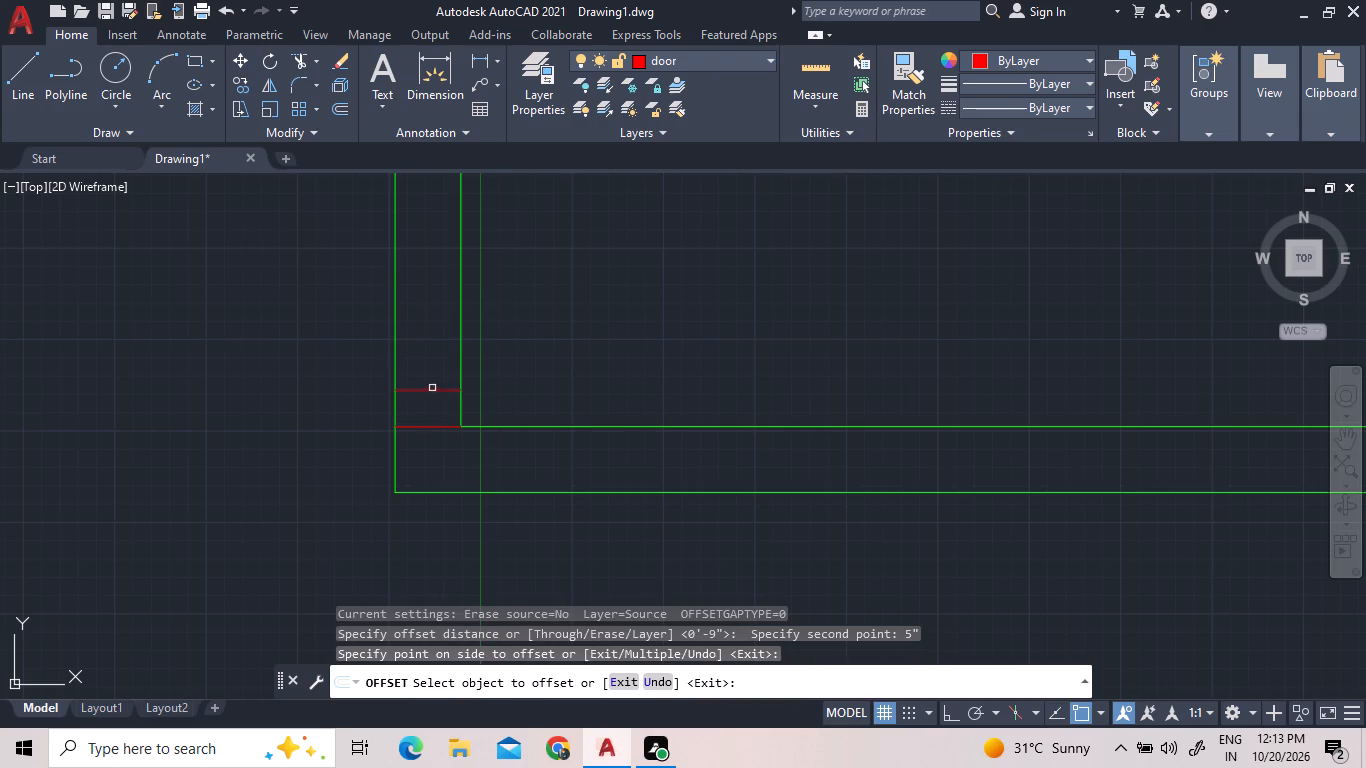
pyautogui.rightClick(563, 349)
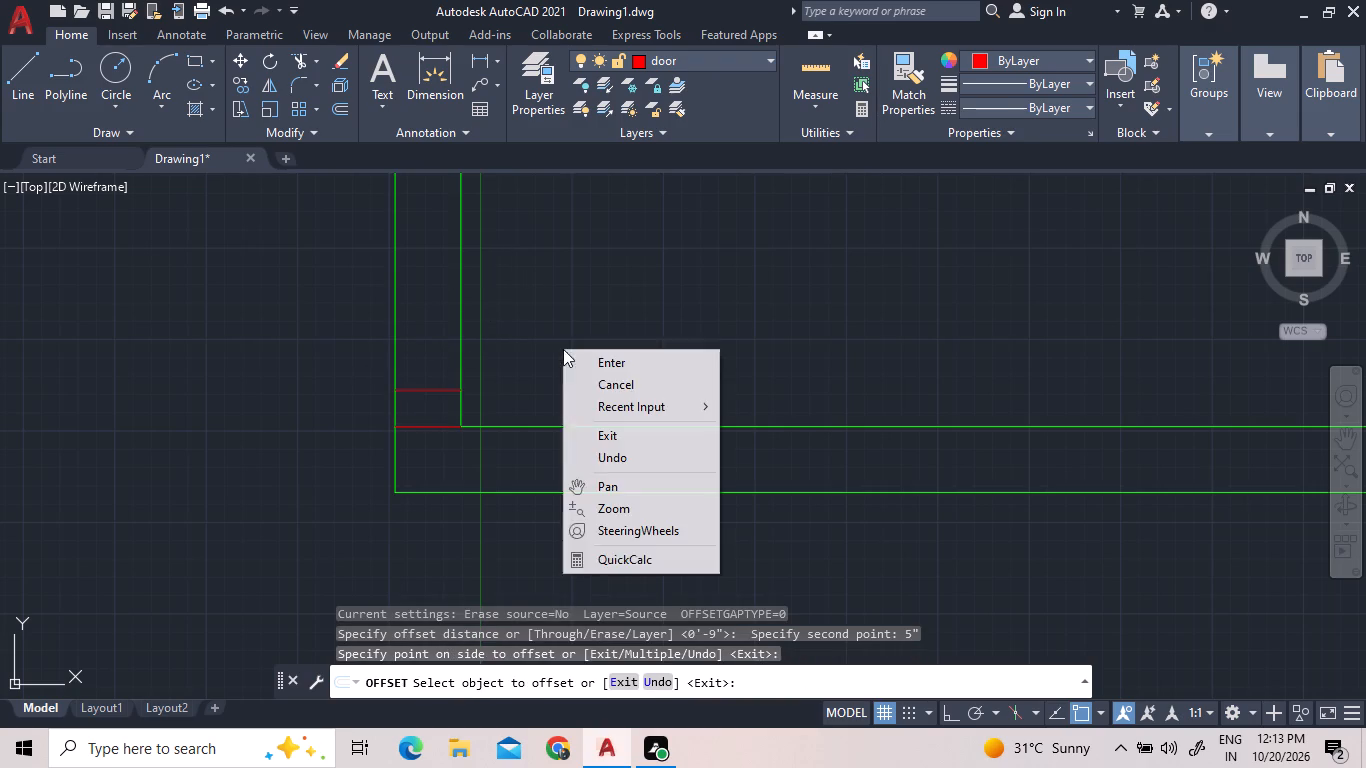
pyautogui.click(588, 367)
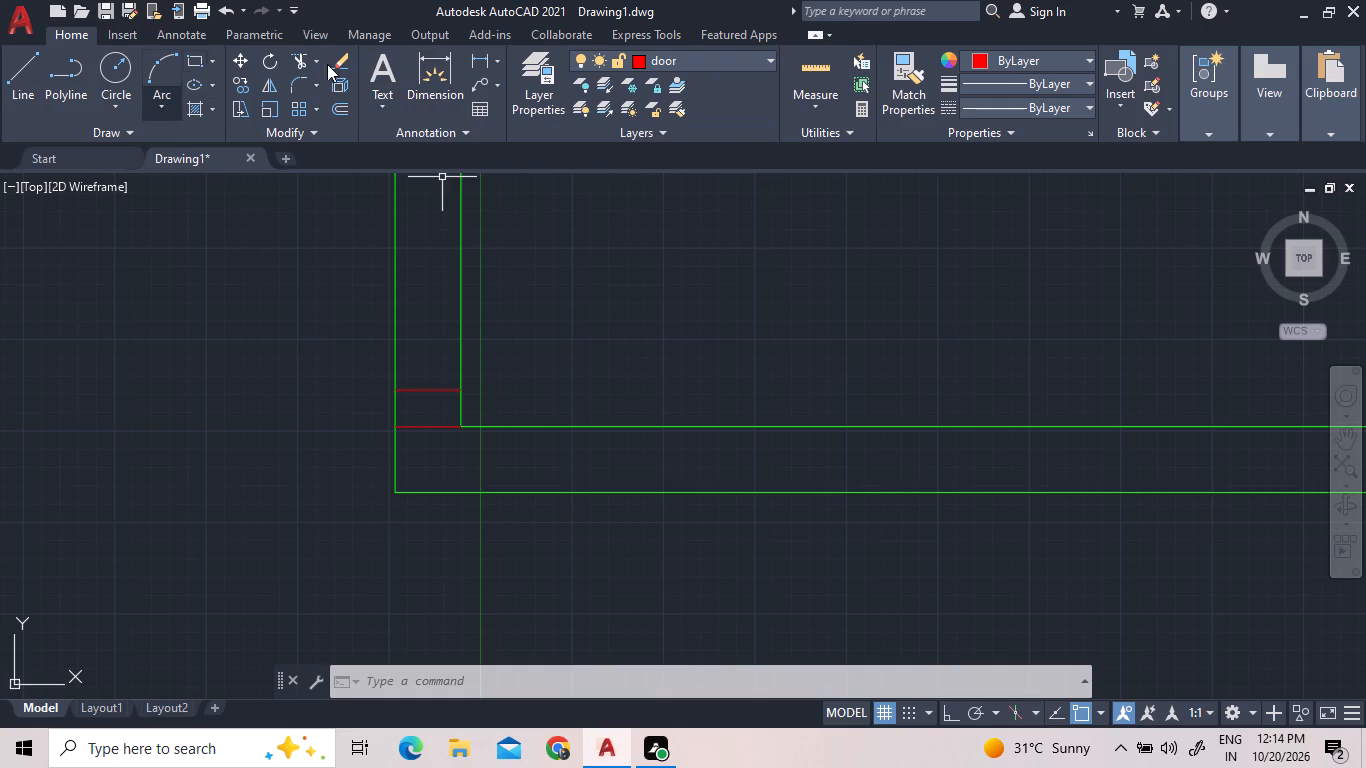
# Insert the Door - Imperial block from the architectural tool palette inside the new room.
pyautogui.scroll(-1, 491, 476)
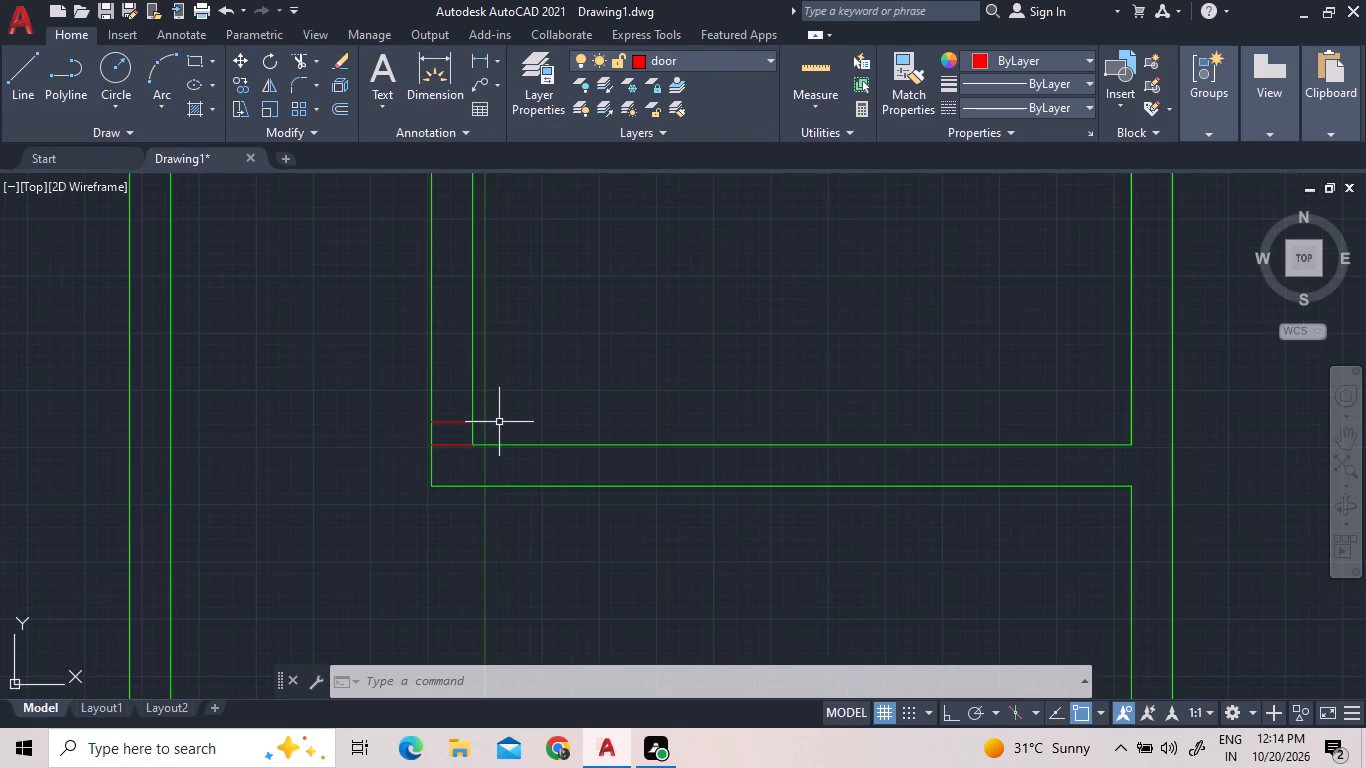
pyautogui.scroll(2, 489, 422)
pyautogui.scroll(-1, 470, 461)
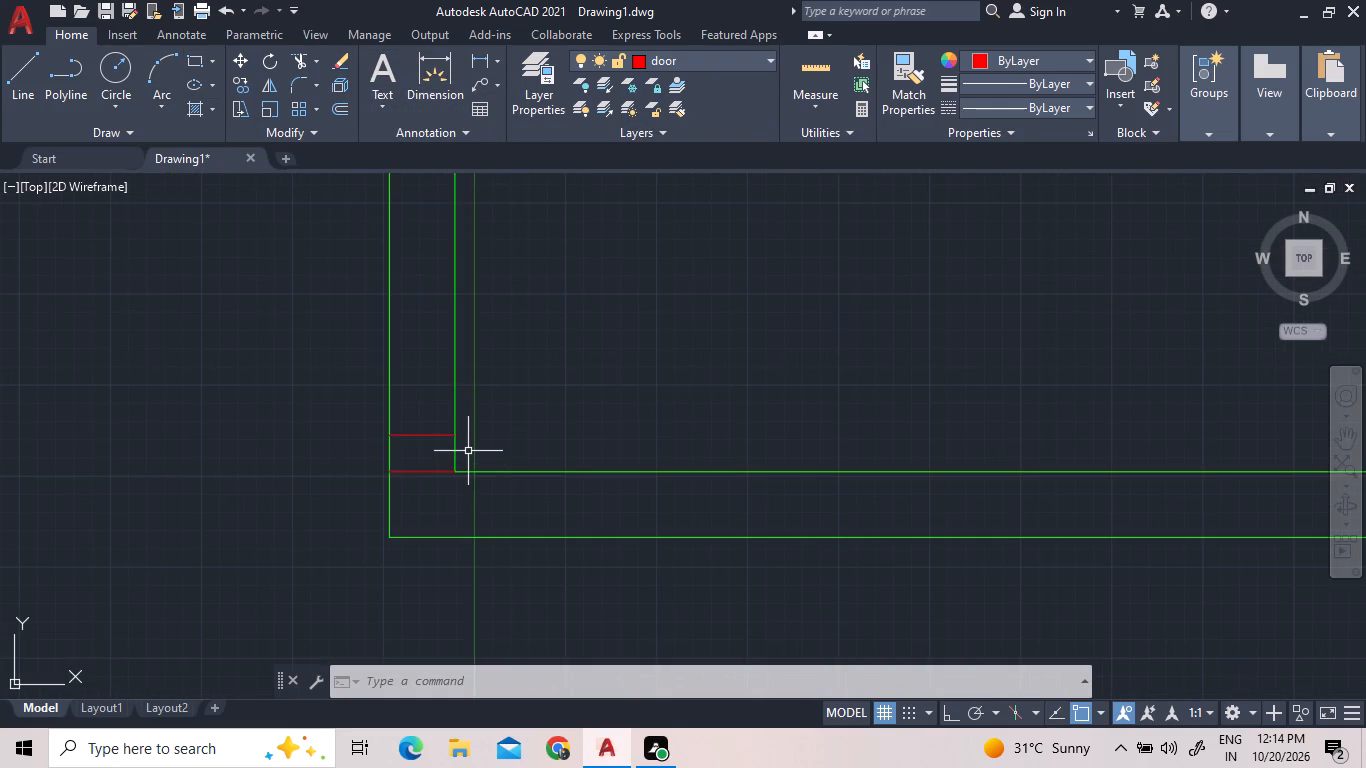
pyautogui.scroll(-2, 546, 354)
pyautogui.moveTo(585, 291); pyautogui.dragTo(561, 305, button='middle')
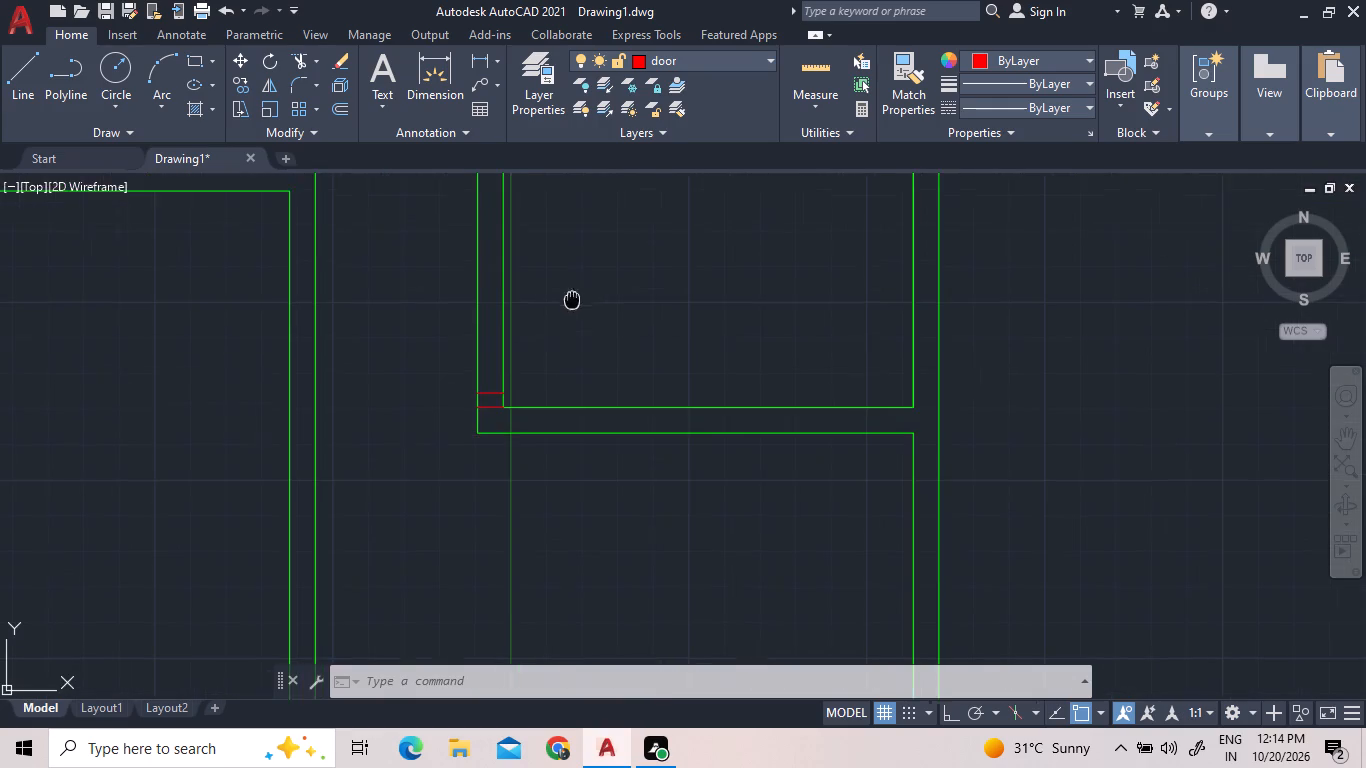
pyautogui.moveTo(561, 305); pyautogui.dragTo(404, 356, button='middle')
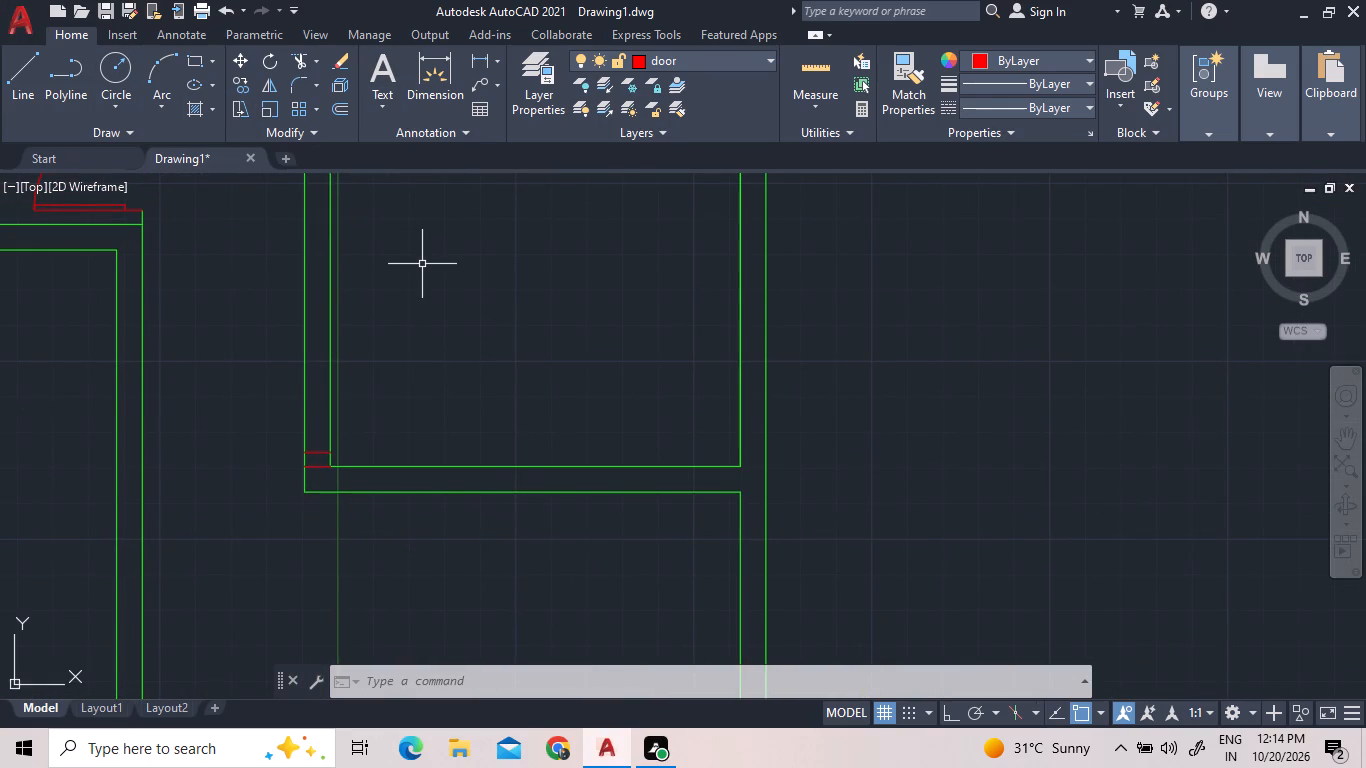
pyautogui.write('TP')
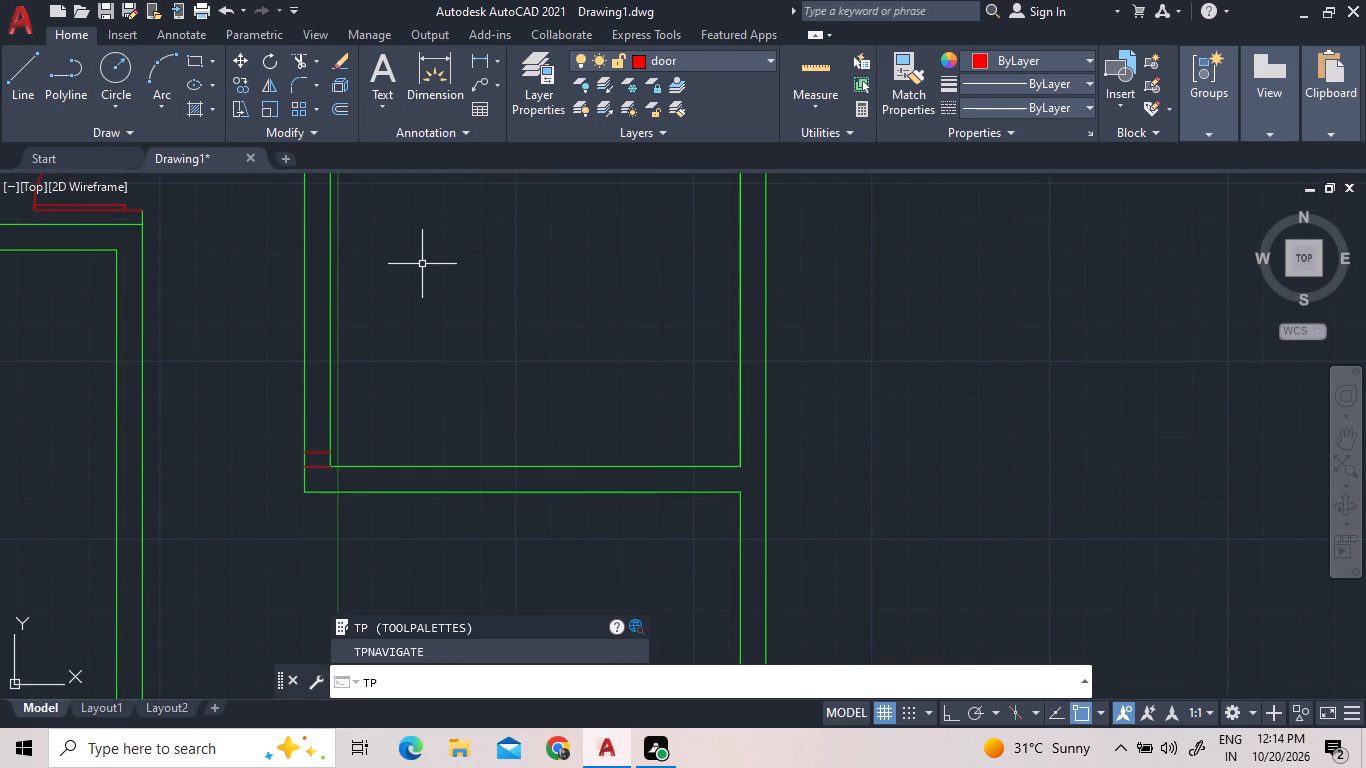
pyautogui.press('Return')
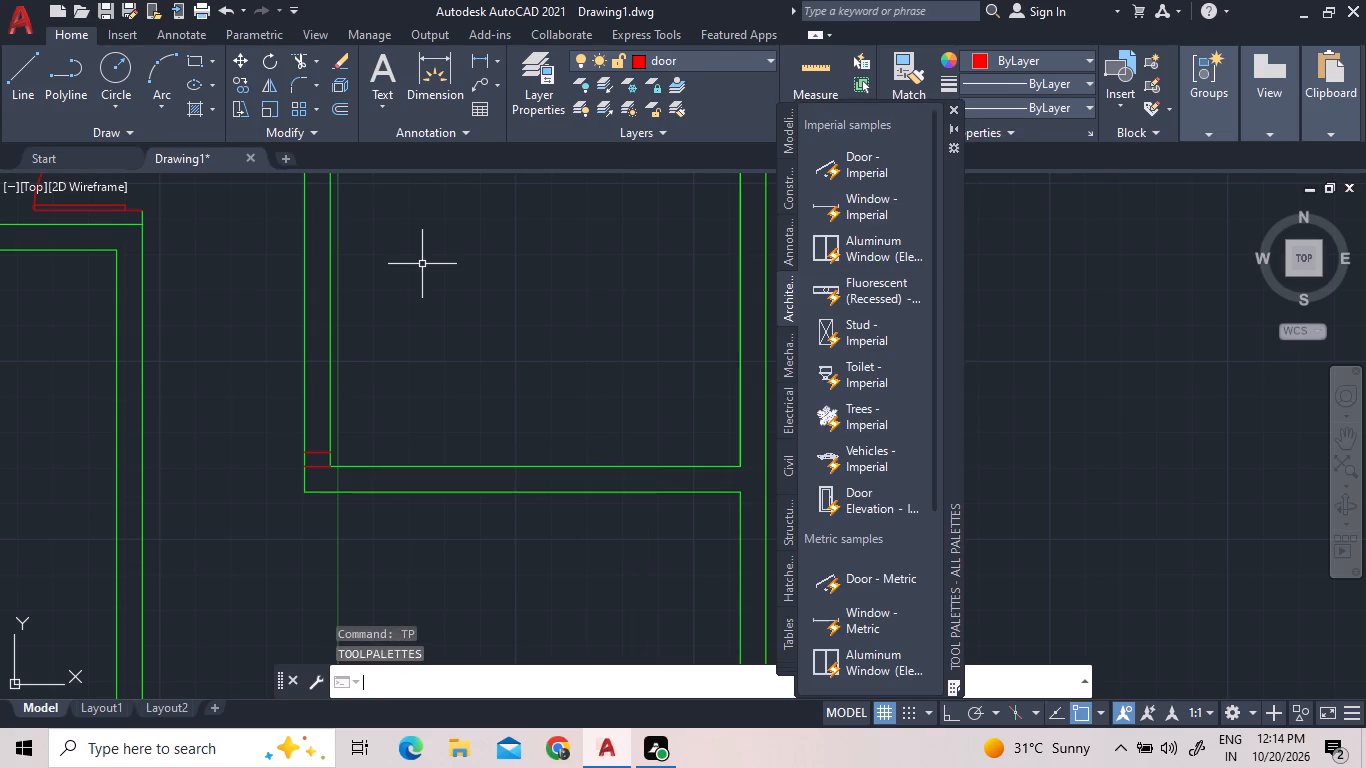
pyautogui.moveTo(861, 169); pyautogui.dragTo(670, 254)
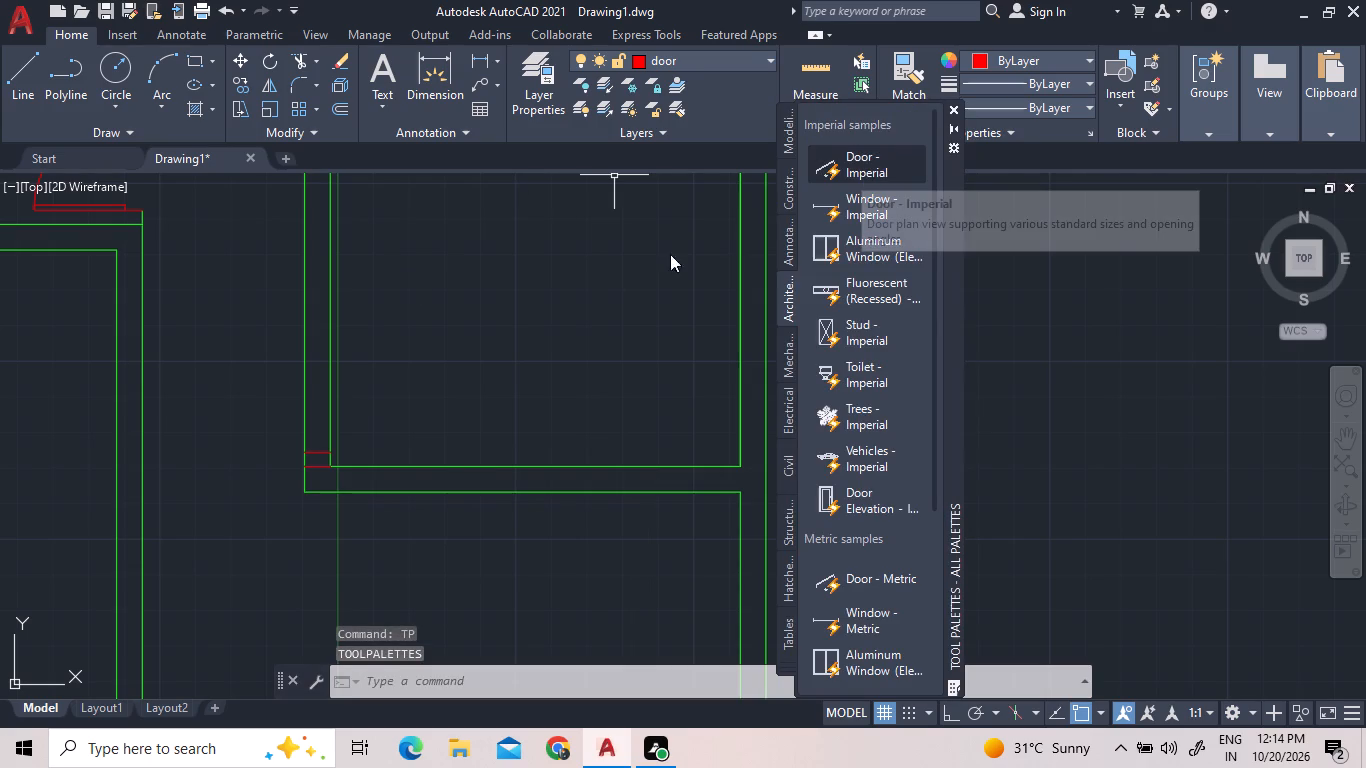
pyautogui.moveTo(670, 254); pyautogui.dragTo(488, 331)
pyautogui.click(492, 334)
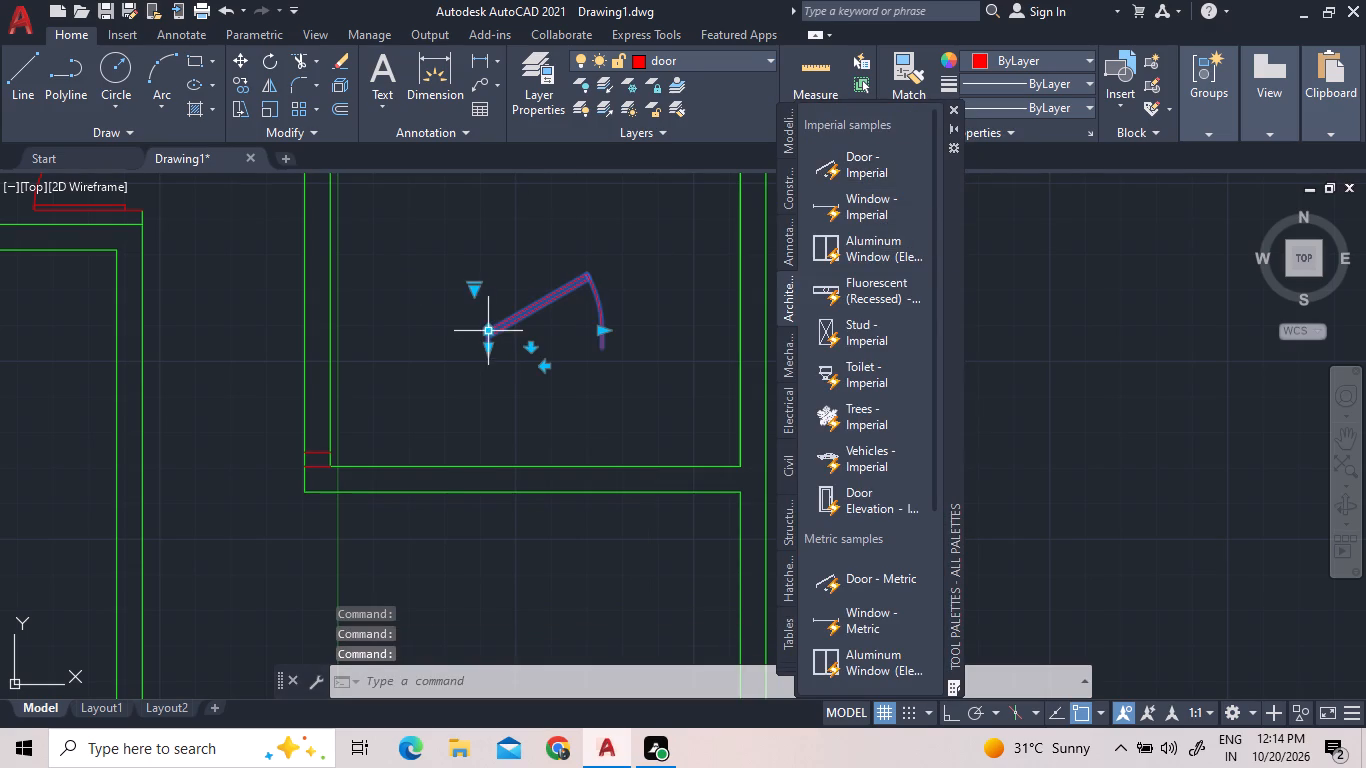
# Set the inserted door to Open 90º and flip it so that it swings south.
pyautogui.click(478, 292)
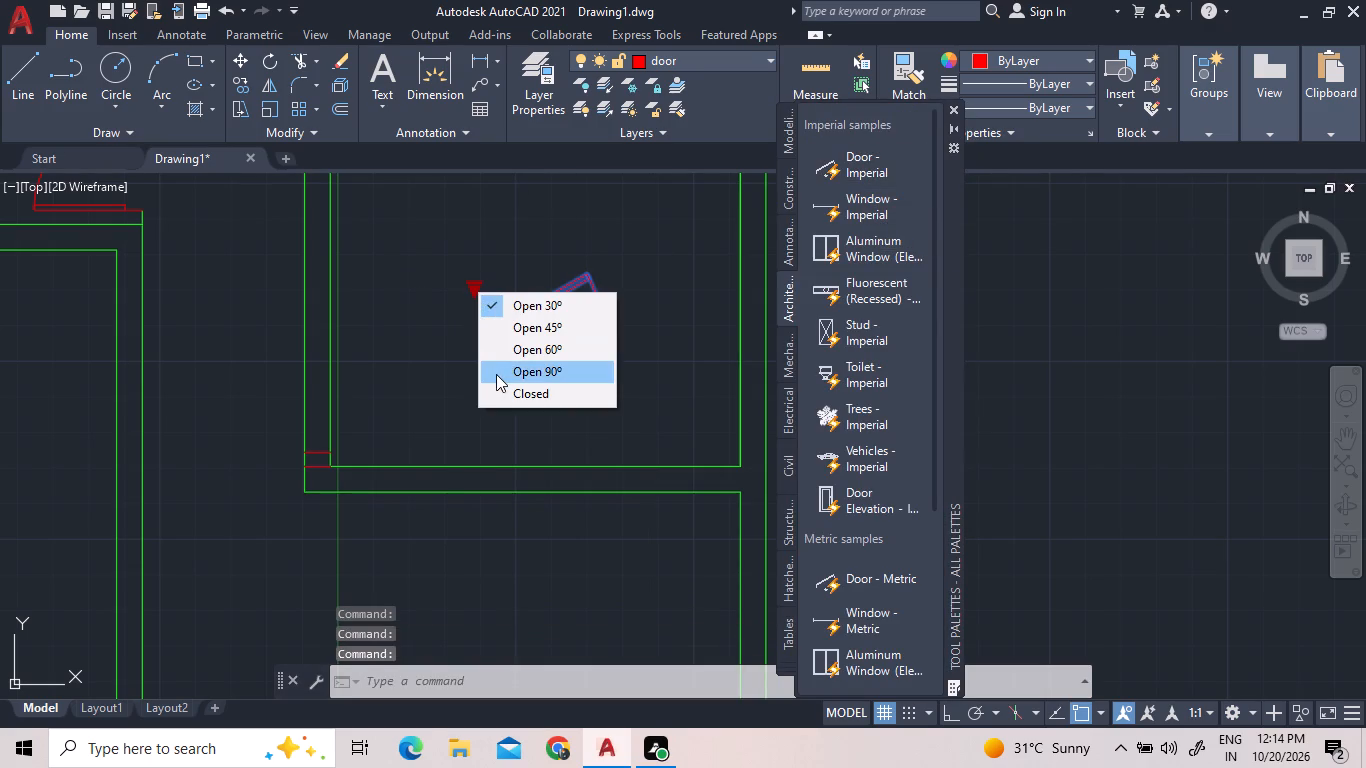
pyautogui.click(496, 374)
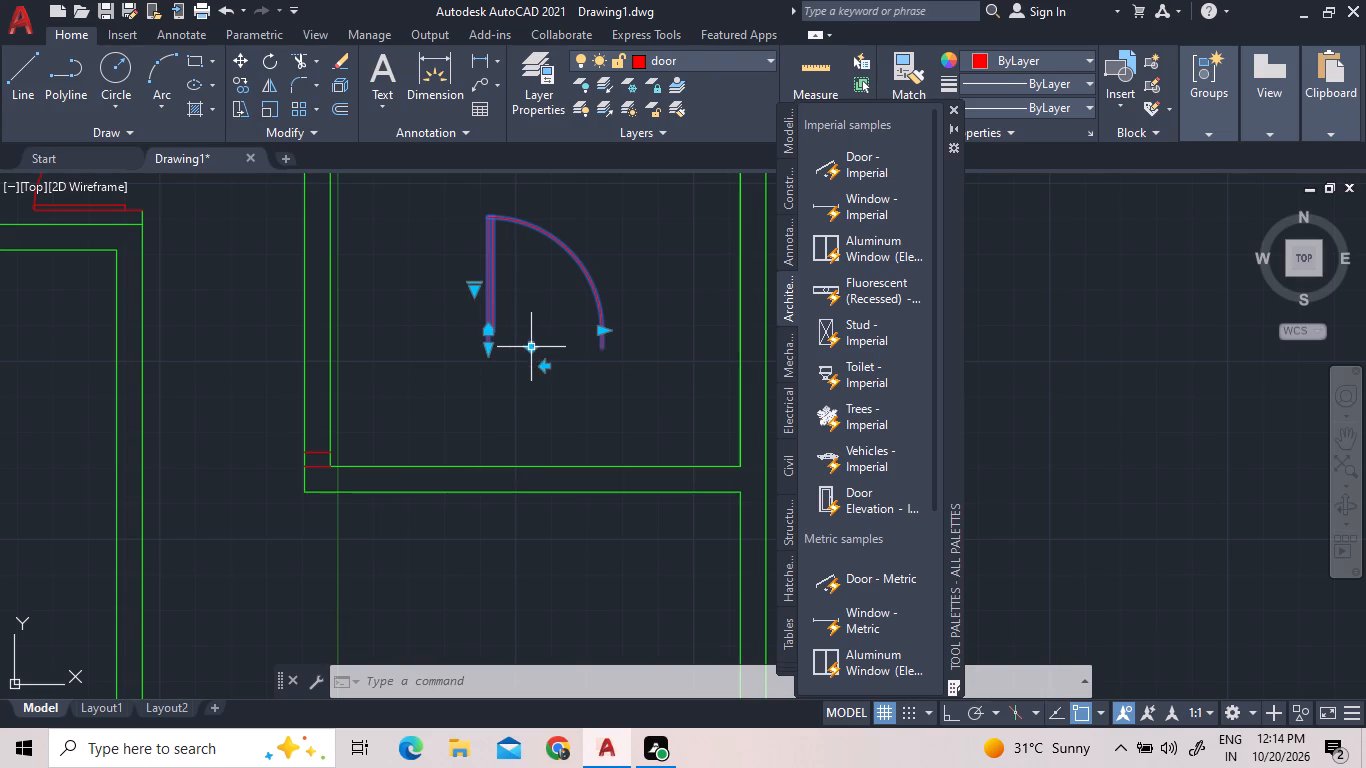
pyautogui.click(534, 348)
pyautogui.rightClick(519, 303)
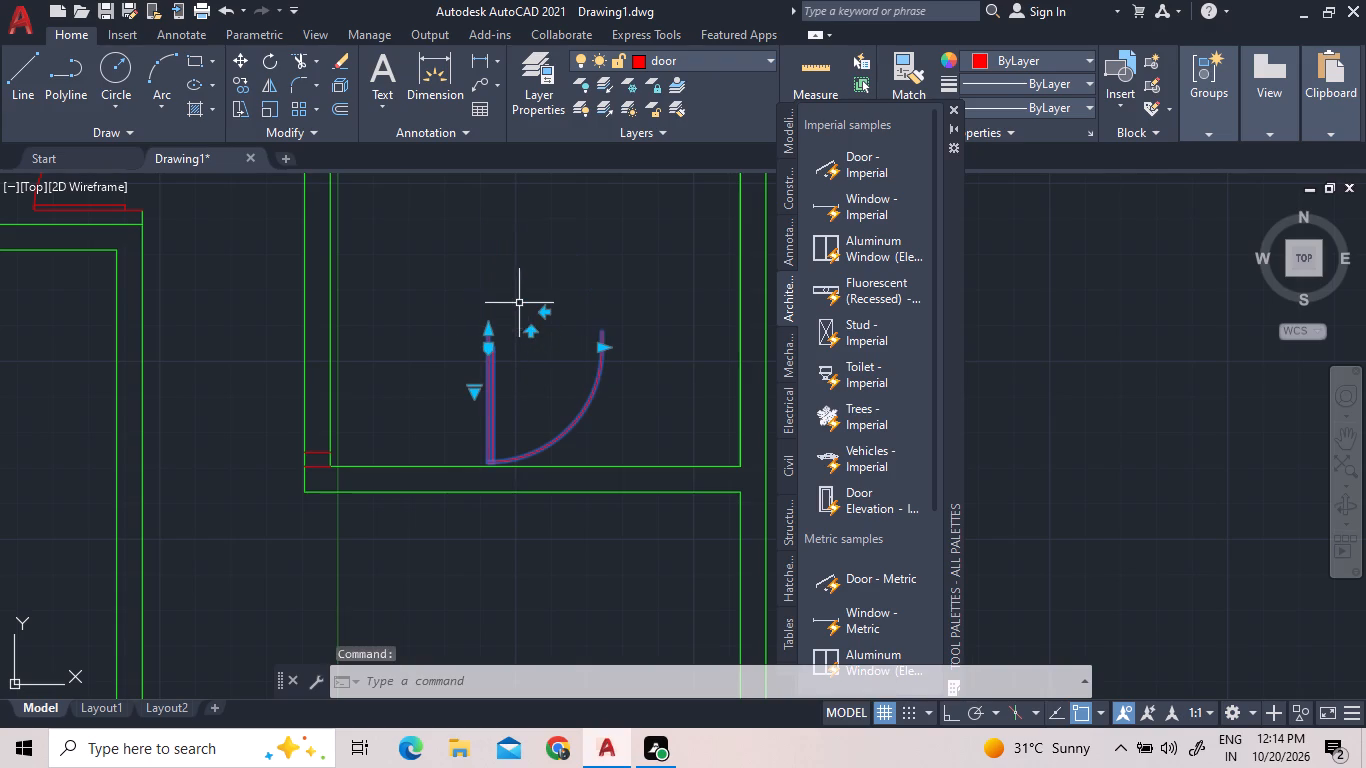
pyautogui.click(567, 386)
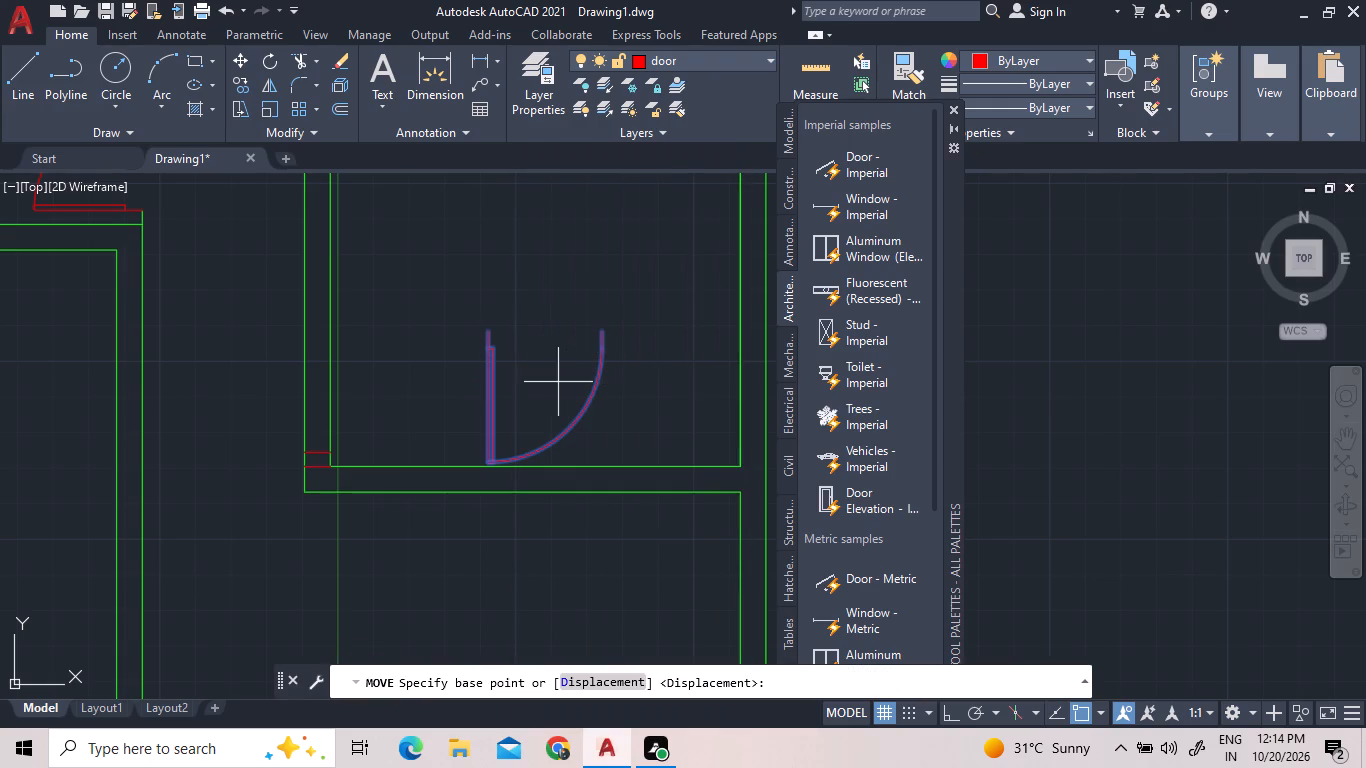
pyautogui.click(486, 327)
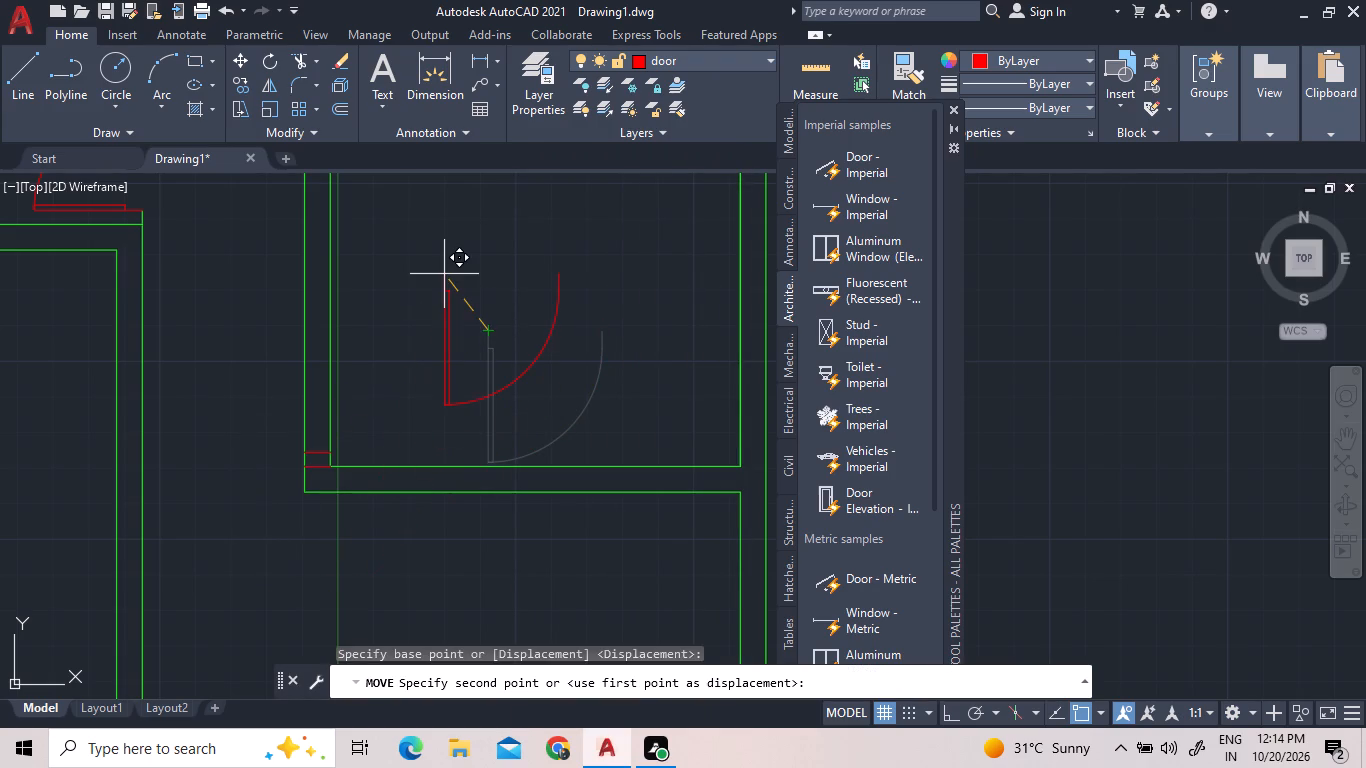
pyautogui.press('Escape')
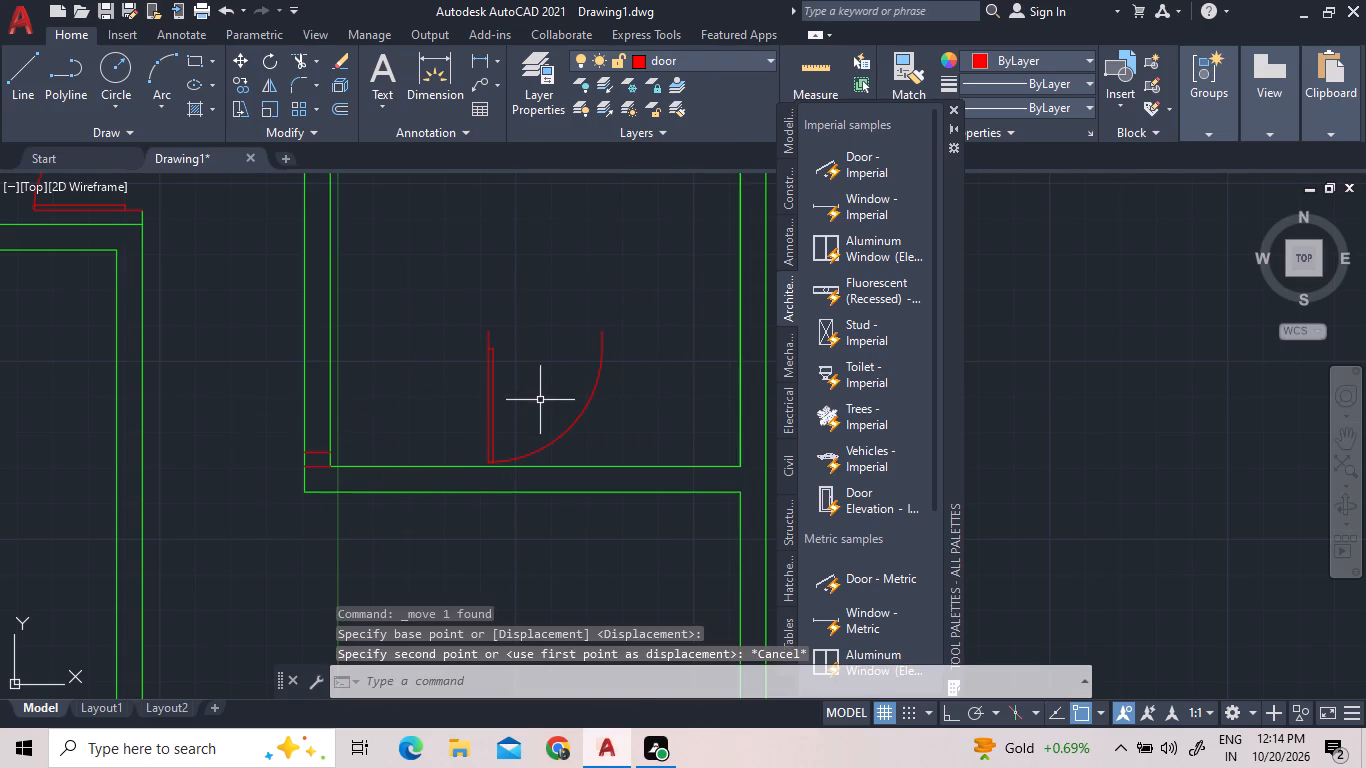
# Close the tool palettes and rotate the door block 90° counterclockwise about its jamb corner so that its leaf points east.
pyautogui.moveTo(539, 401); pyautogui.dragTo(525, 399)
pyautogui.click(429, 332)
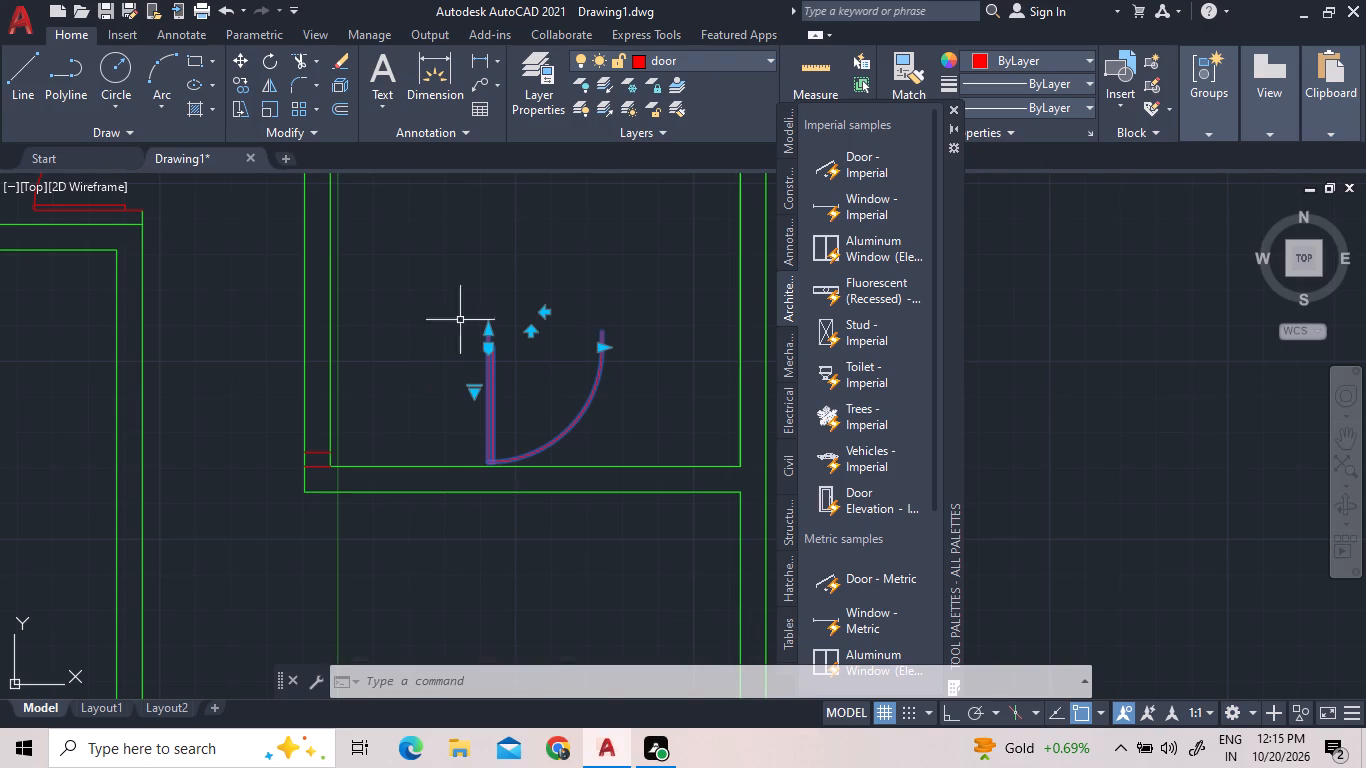
pyautogui.click(954, 111)
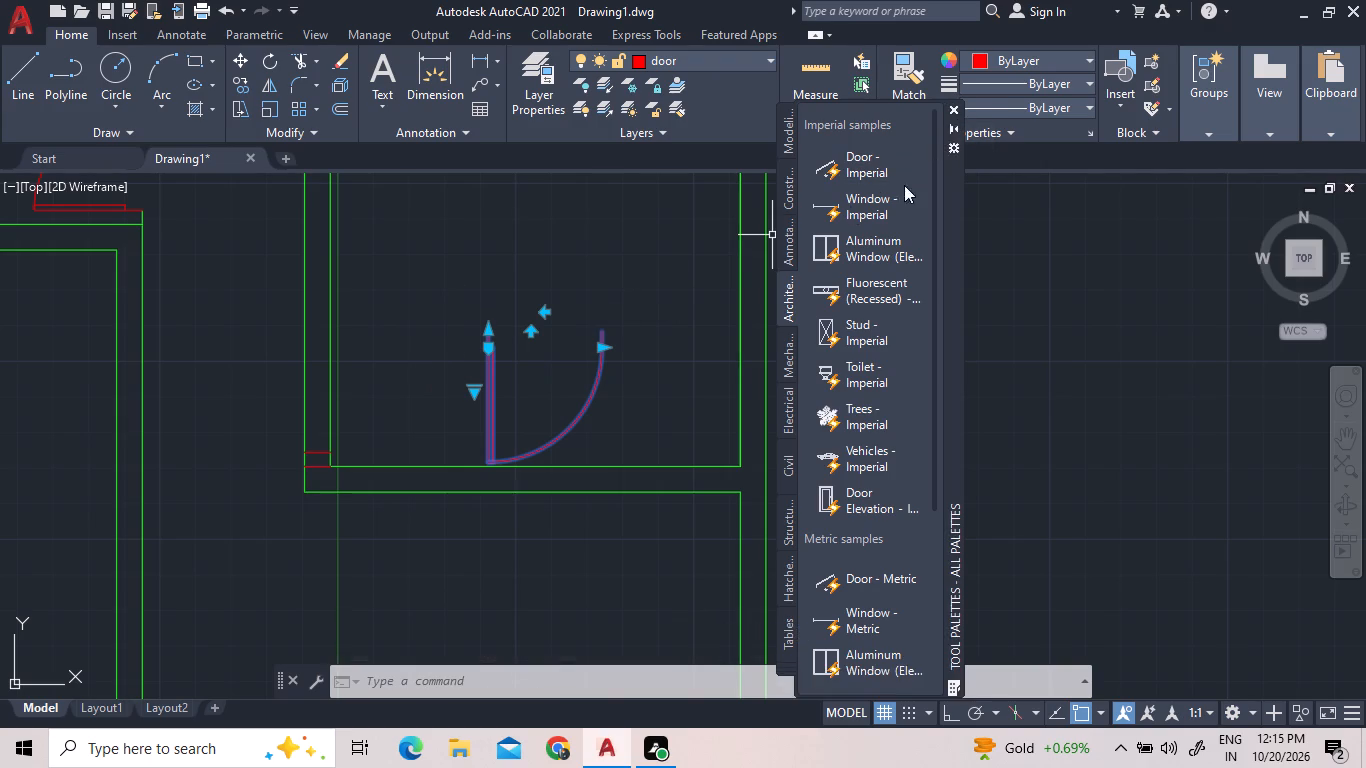
pyautogui.rightClick(431, 283)
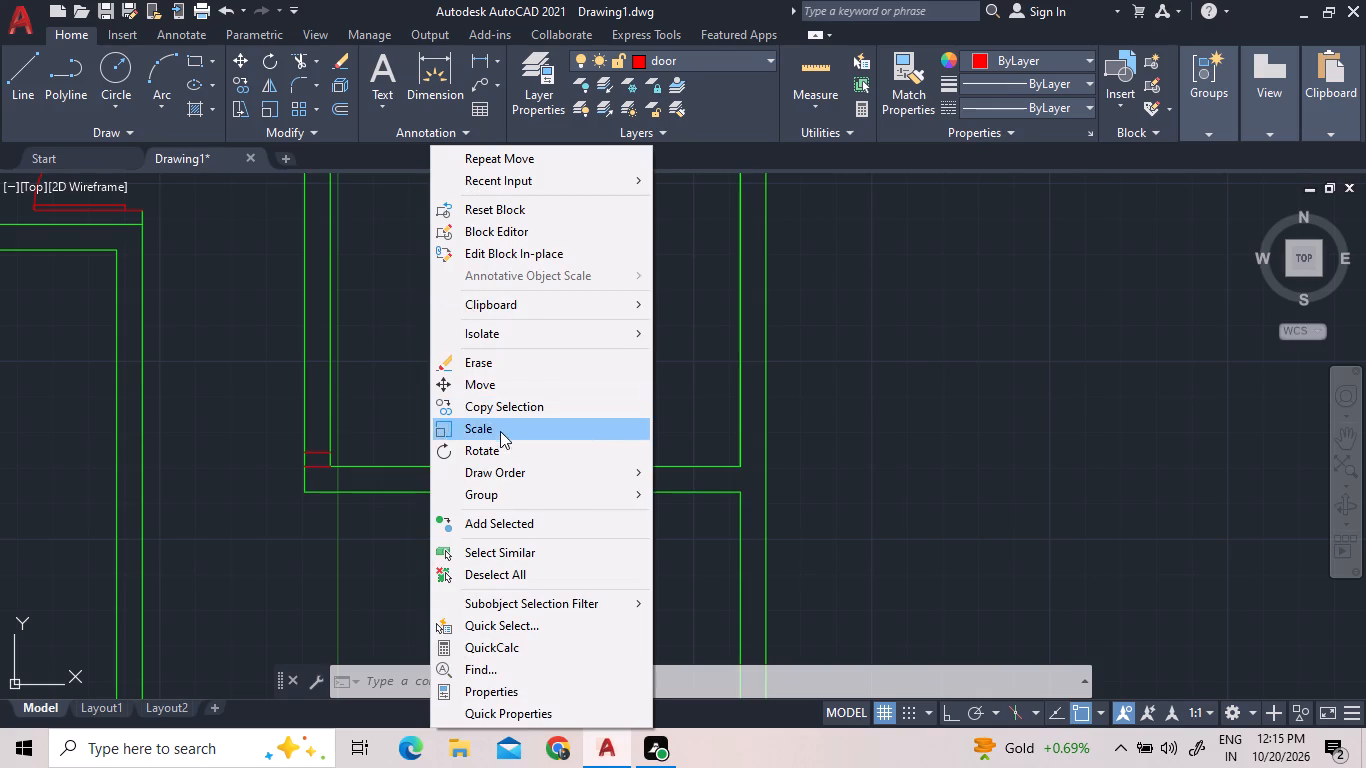
pyautogui.click(500, 451)
pyautogui.click(490, 331)
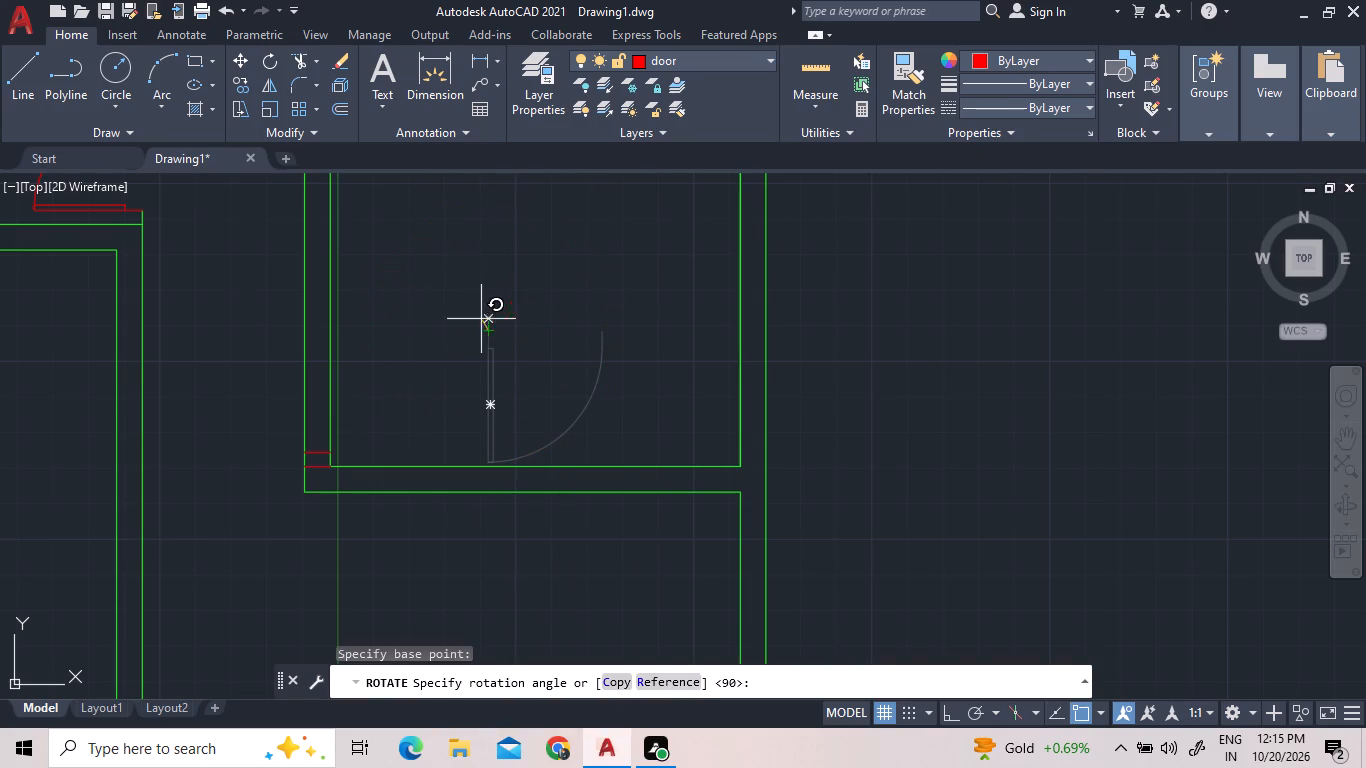
pyautogui.press('F8')
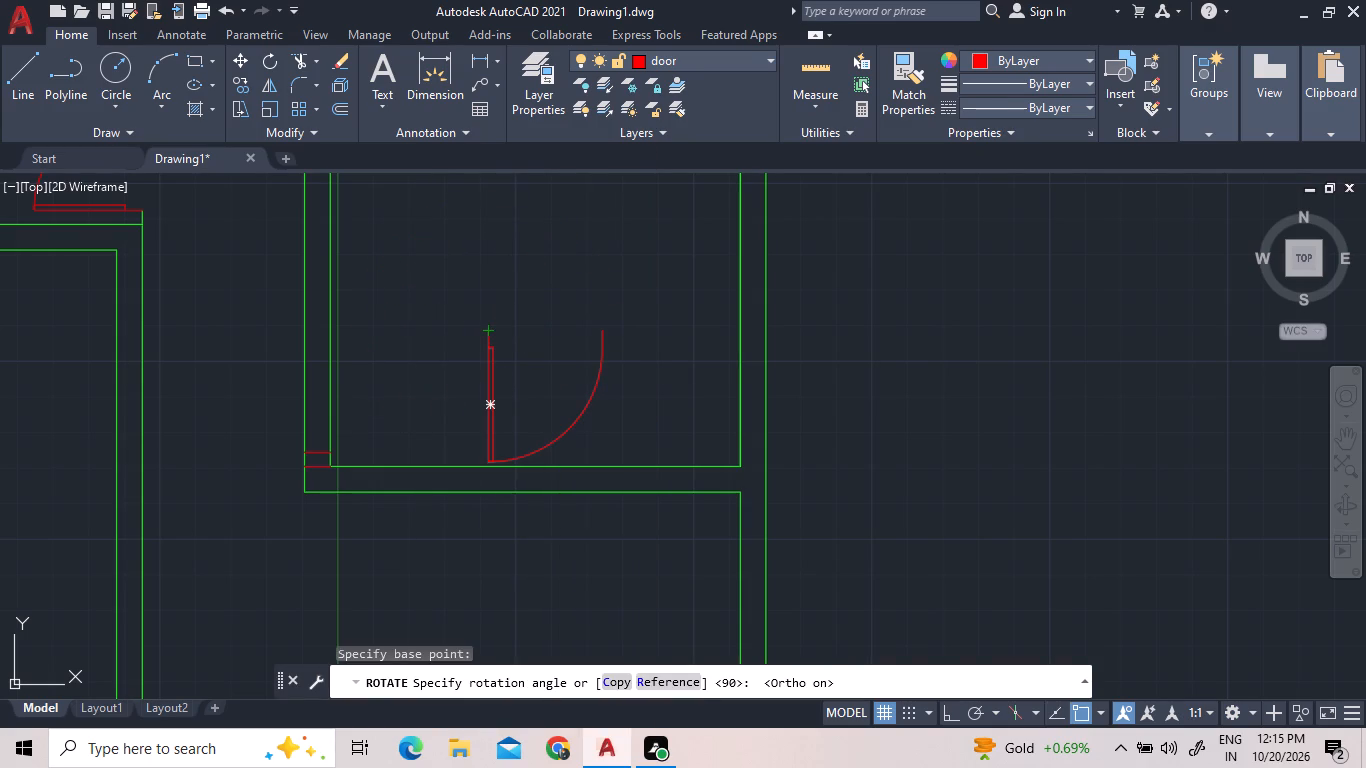
pyautogui.click(498, 320)
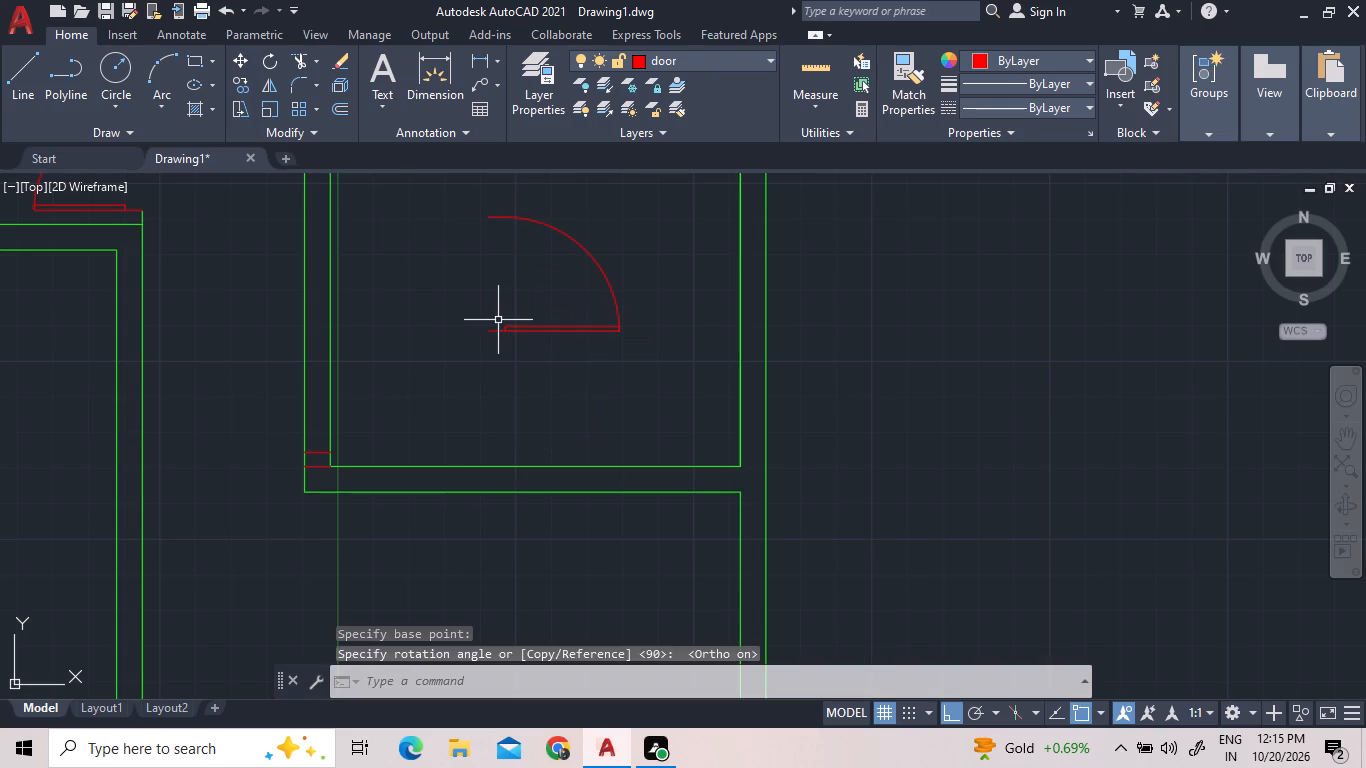
# Move the rotated door by its jamb corner onto the inner end of the offset line across the west wall.
pyautogui.click(515, 356)
pyautogui.click(504, 316)
pyautogui.rightClick(503, 308)
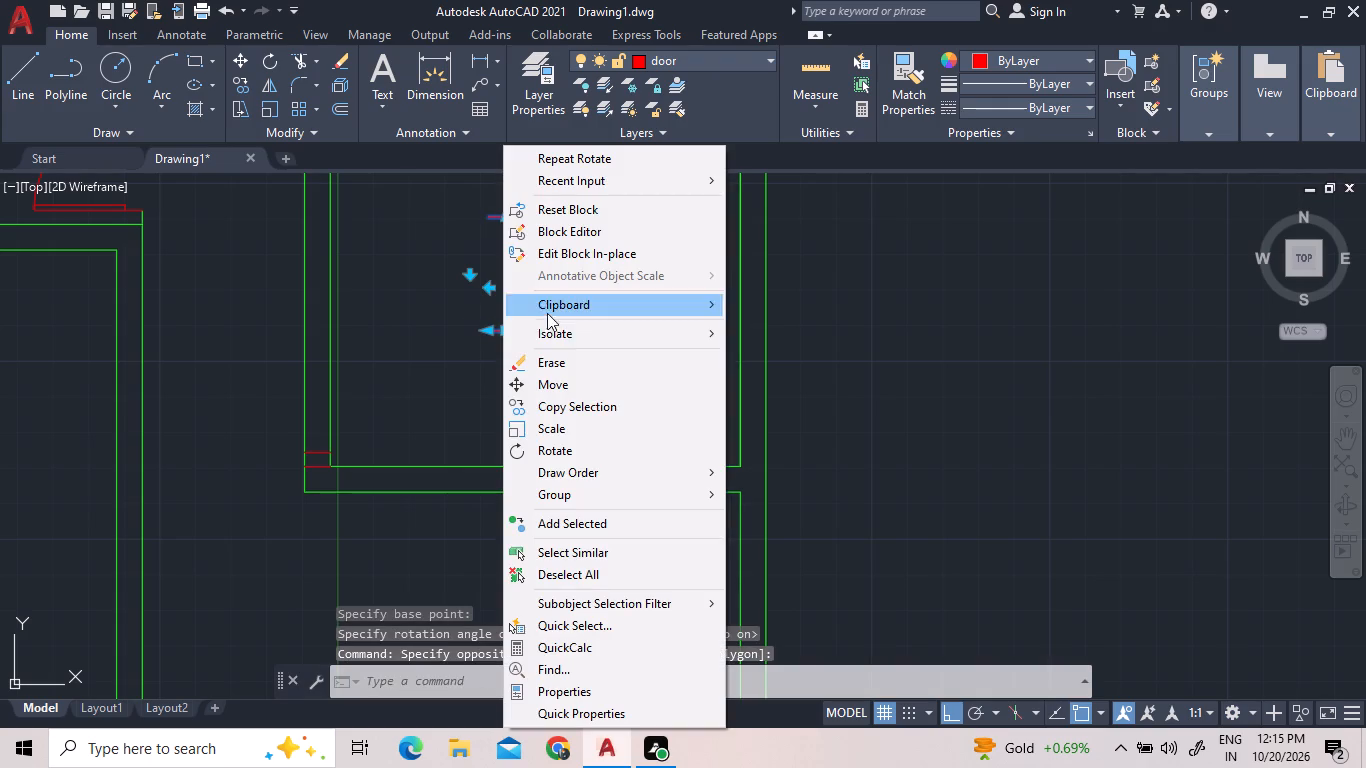
pyautogui.click(568, 383)
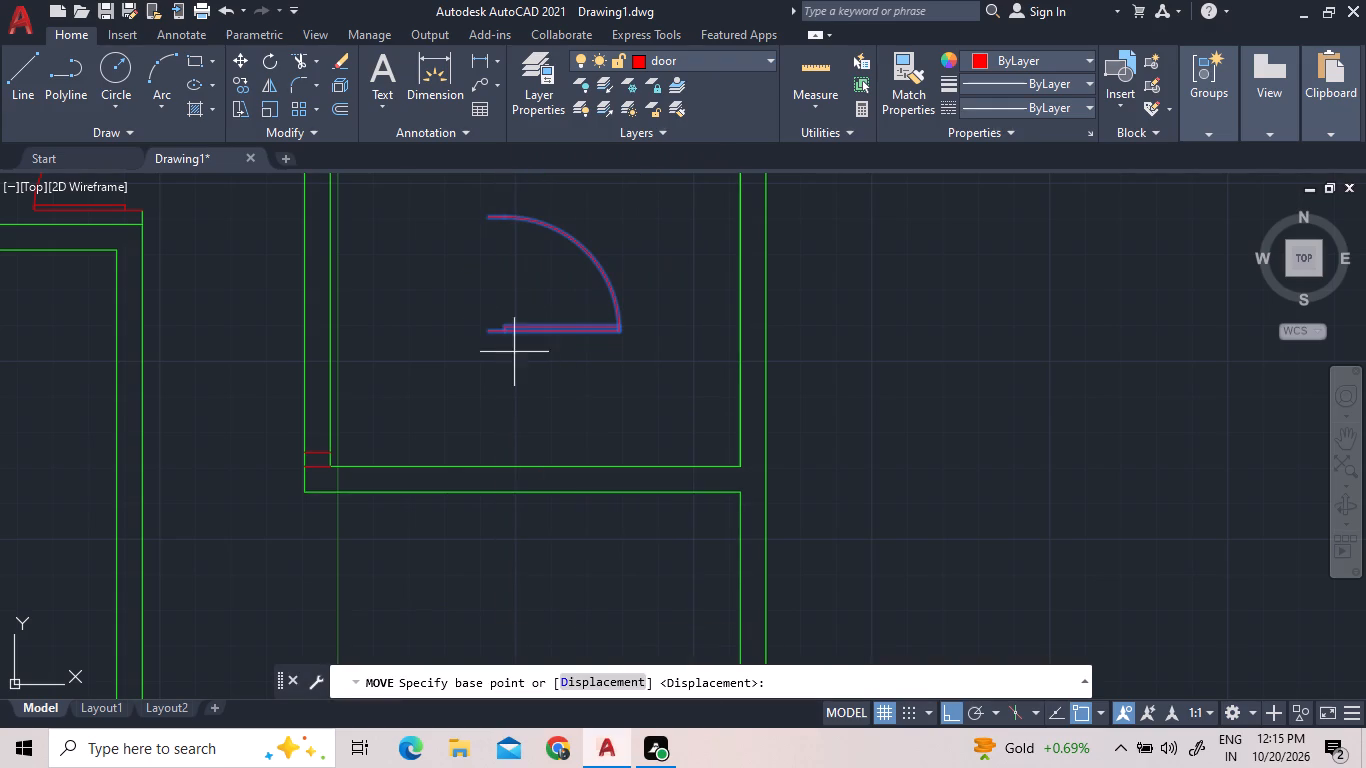
pyautogui.click(489, 333)
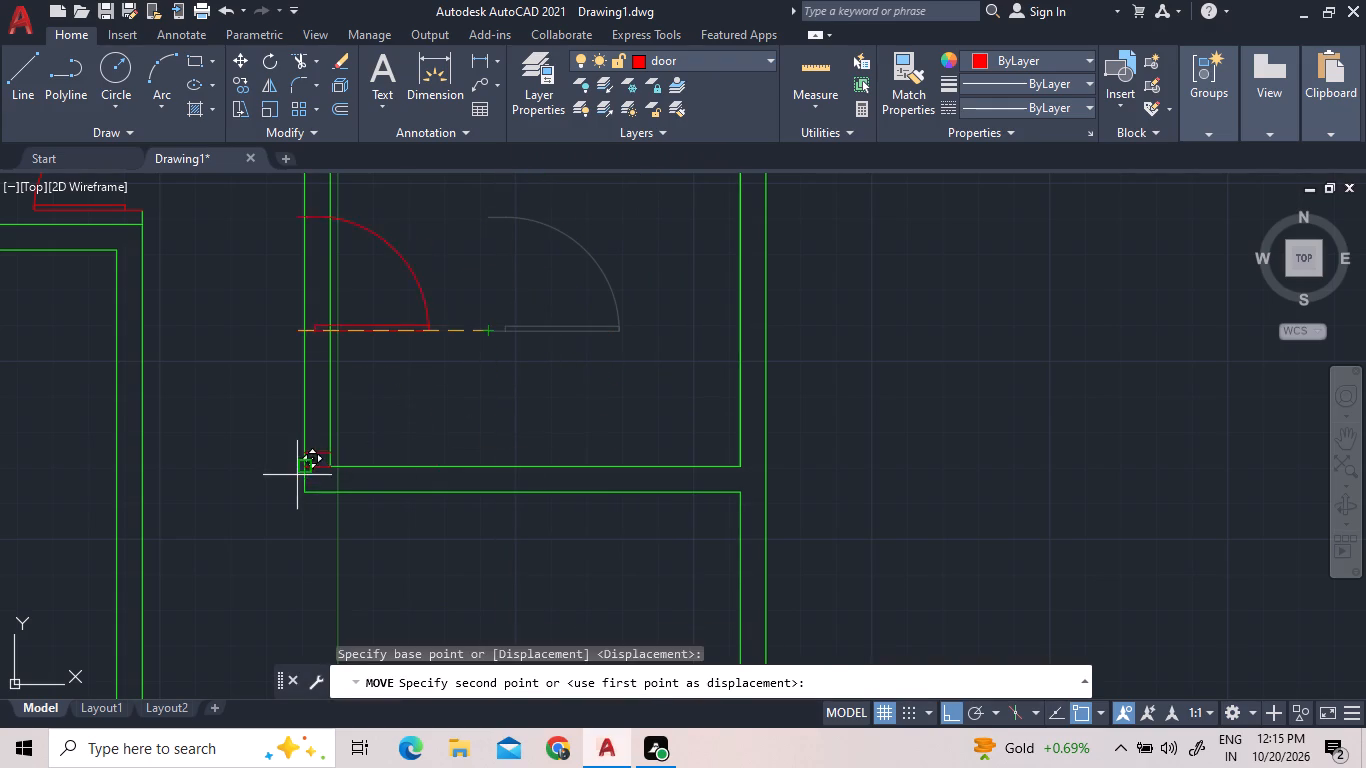
pyautogui.scroll(3, 340, 447)
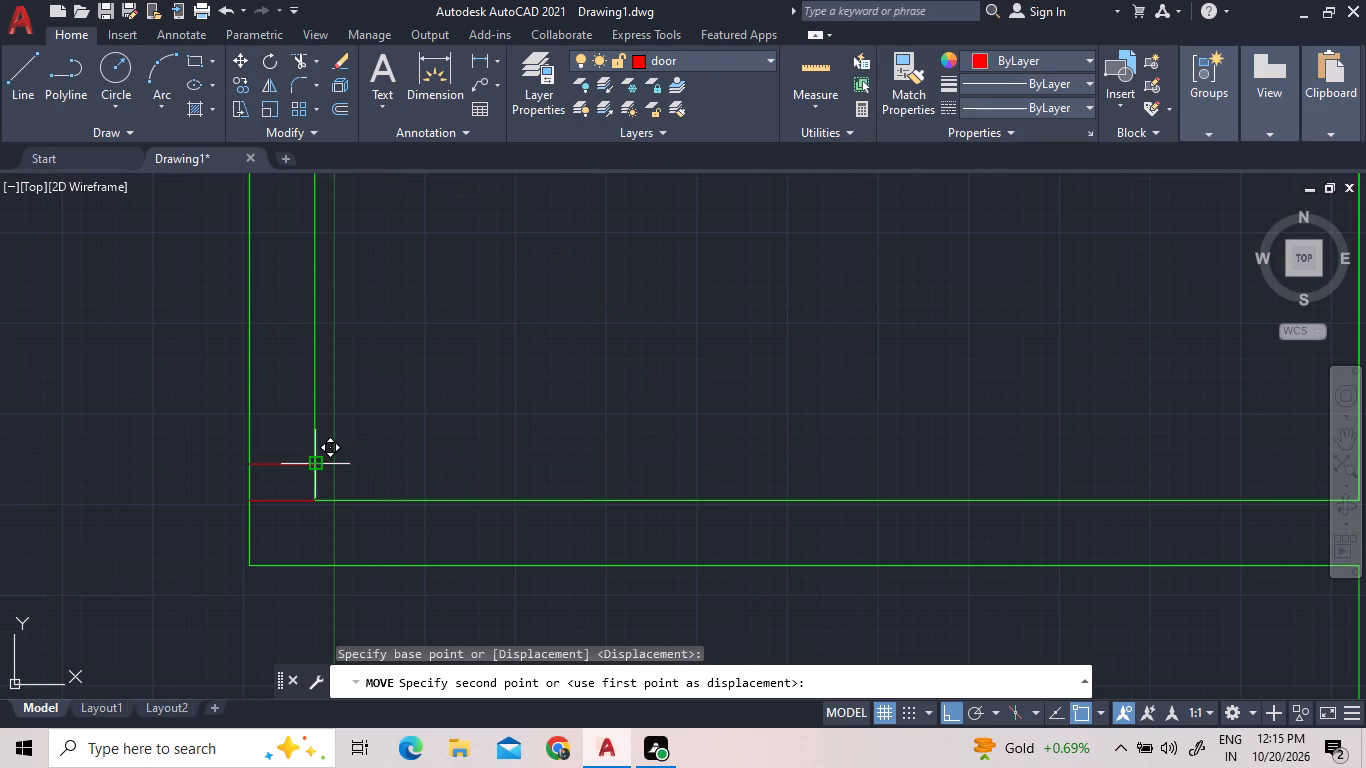
pyautogui.click(319, 464)
pyautogui.scroll(-2, 376, 421)
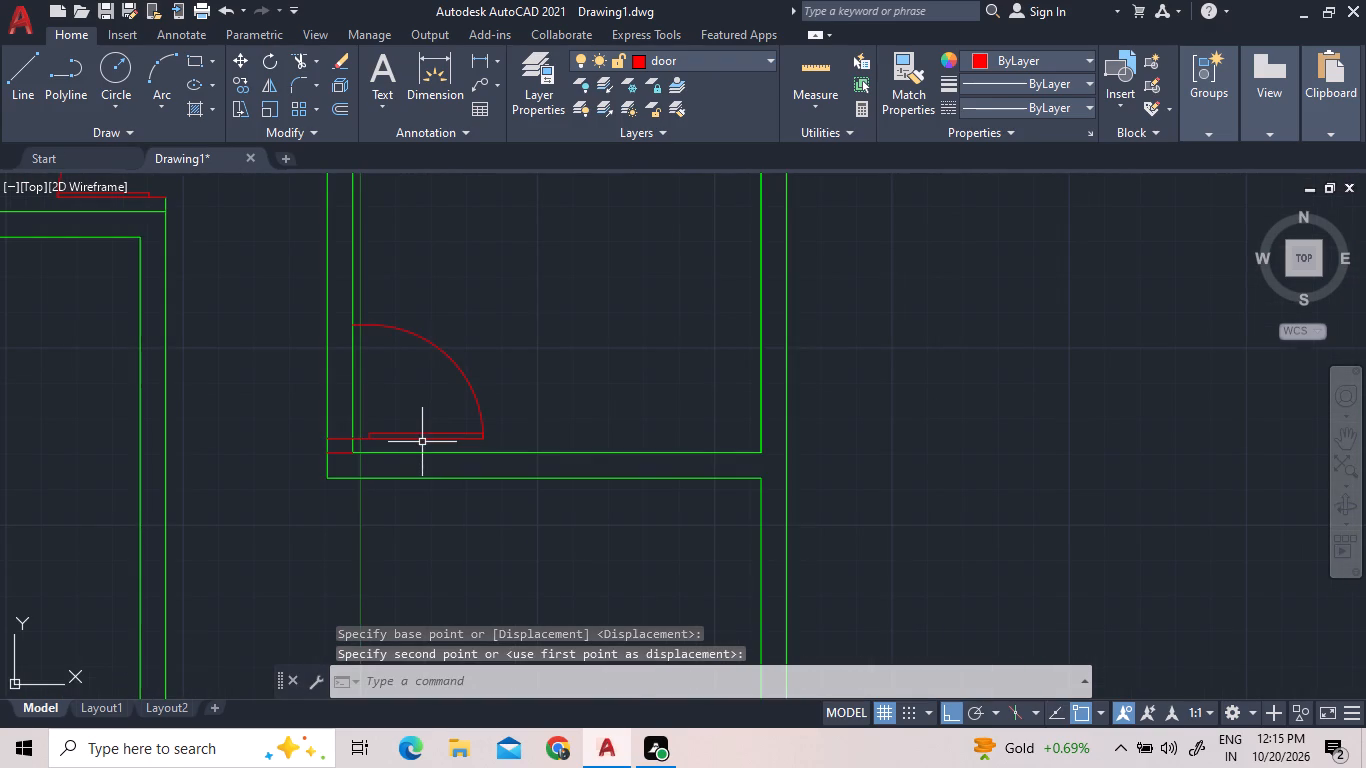
# Move the door west by the wall thickness so that its jamb corner sits on the west wall's outer line.
pyautogui.click(423, 443)
pyautogui.click(412, 371)
pyautogui.rightClick(412, 366)
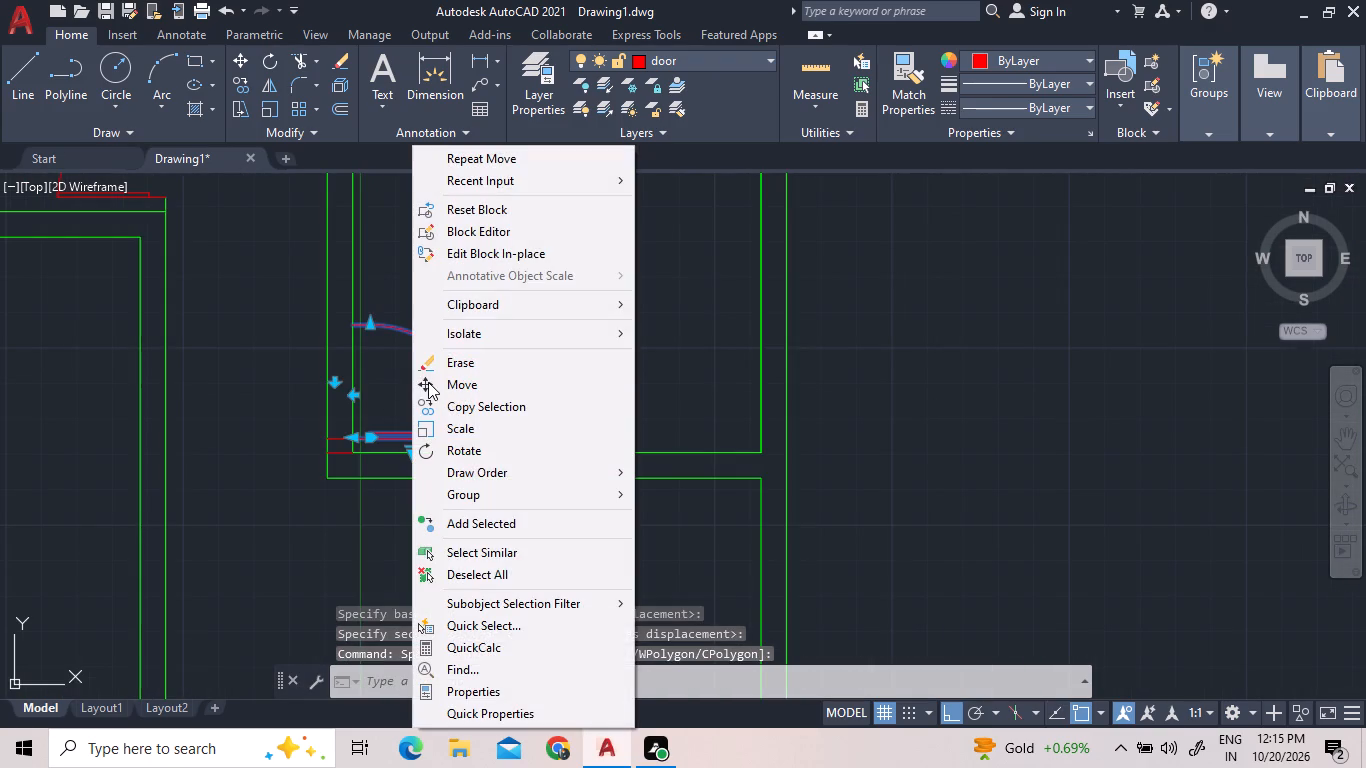
pyautogui.click(428, 382)
pyautogui.click(355, 438)
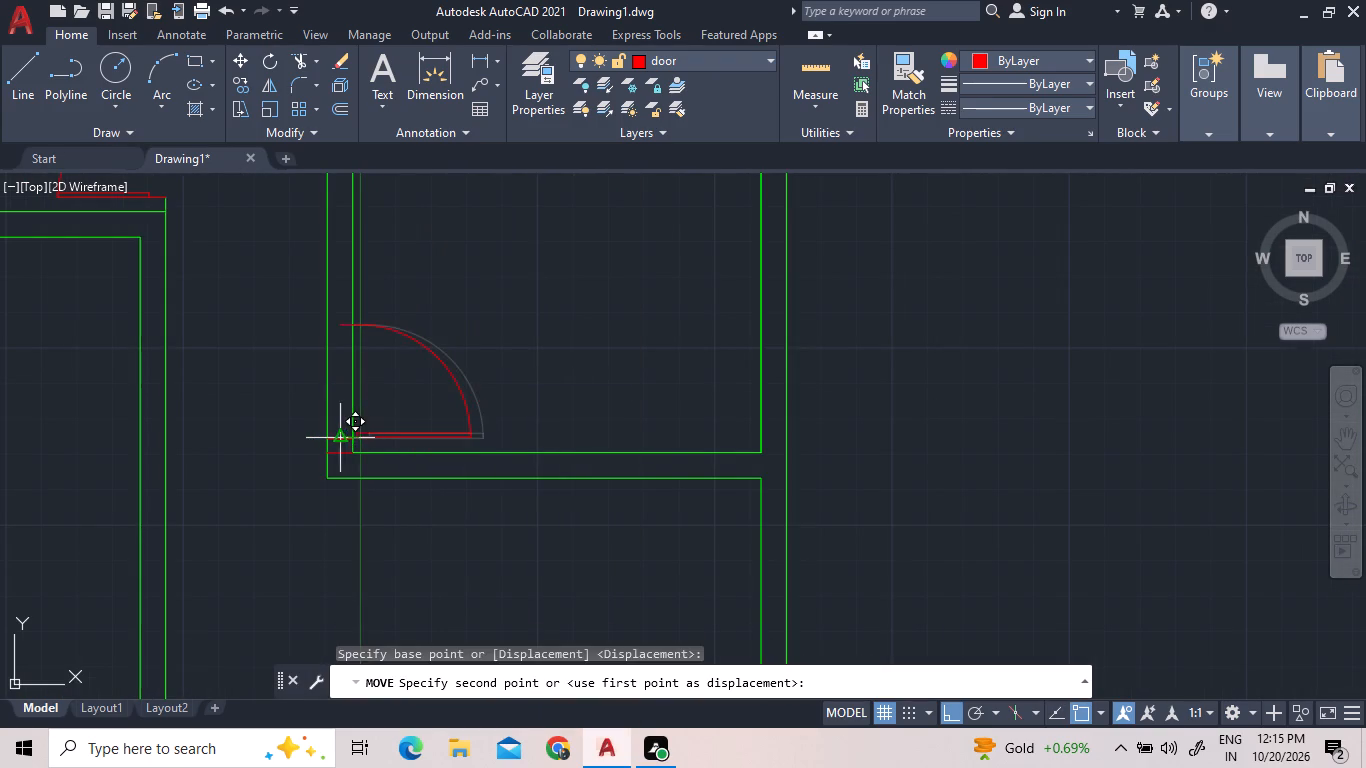
pyautogui.scroll(4, 325, 456)
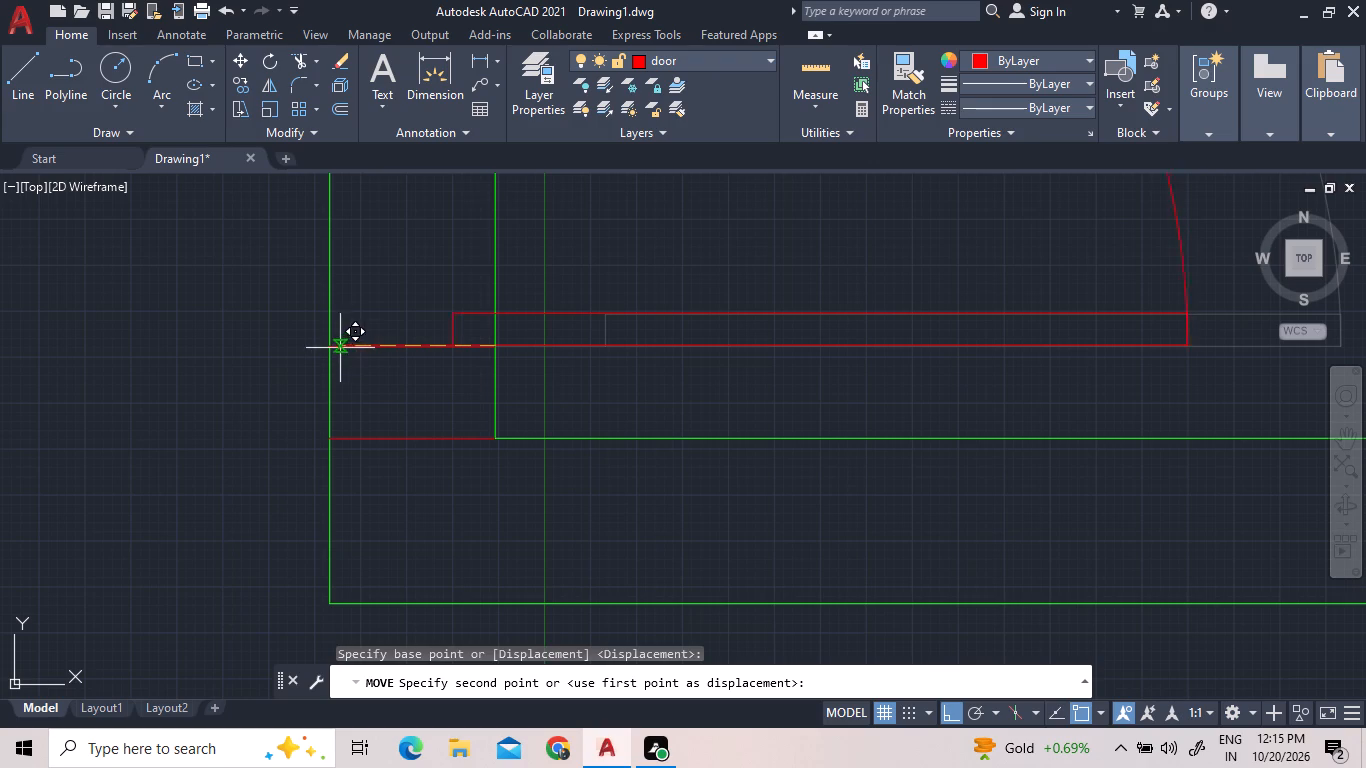
pyautogui.click(333, 348)
pyautogui.scroll(-3, 413, 433)
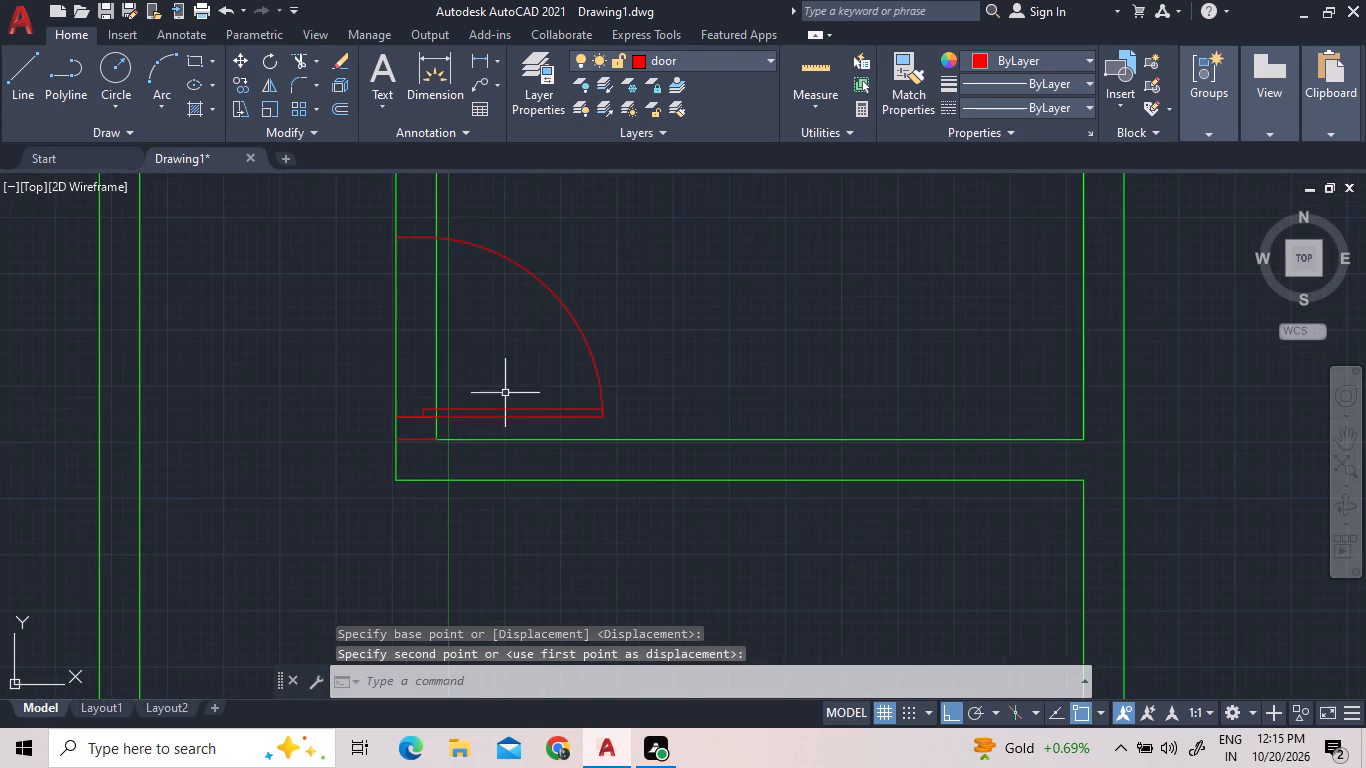
# Trim both west wall lines across the door opening and remove the short helper line at the room's inner southwest corner.
pyautogui.scroll(-2, 530, 374)
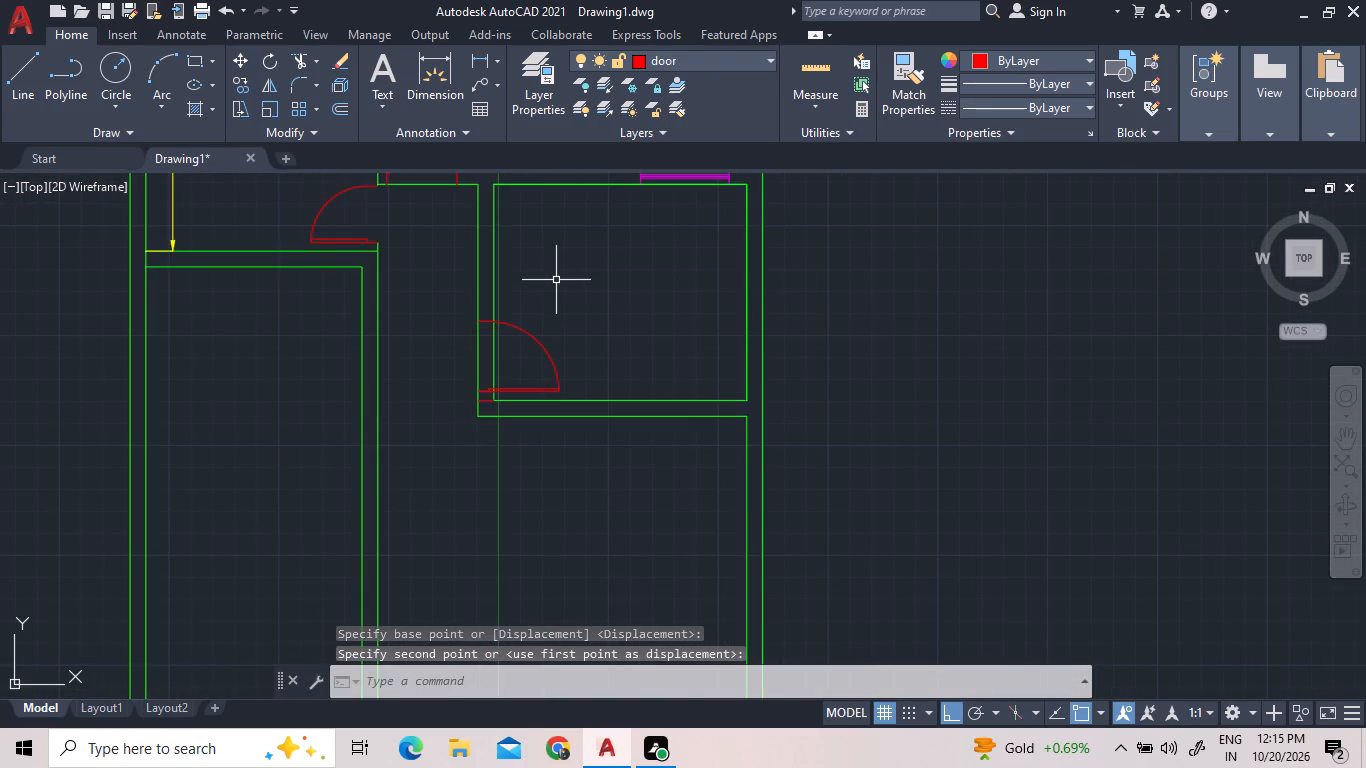
pyautogui.click(301, 54)
pyautogui.click(514, 354)
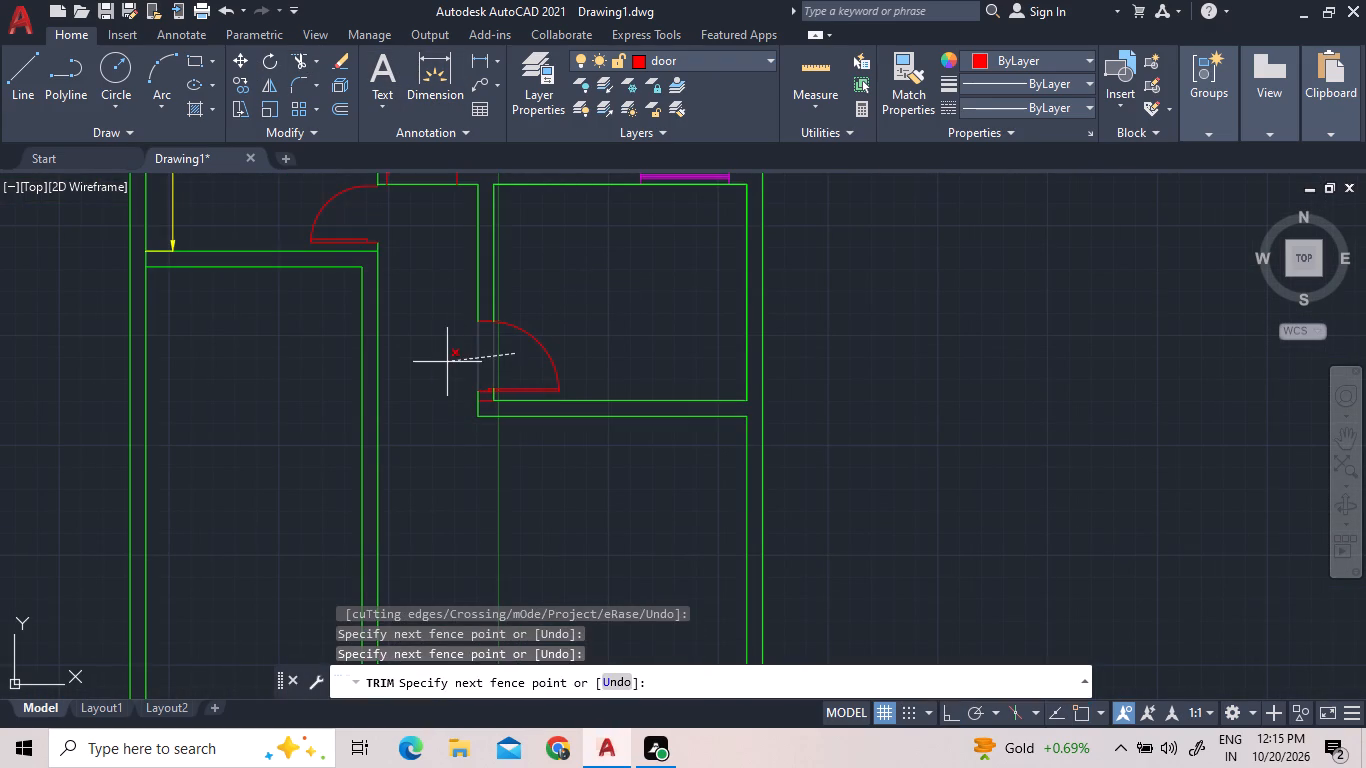
pyautogui.click(447, 362)
pyautogui.scroll(3, 486, 393)
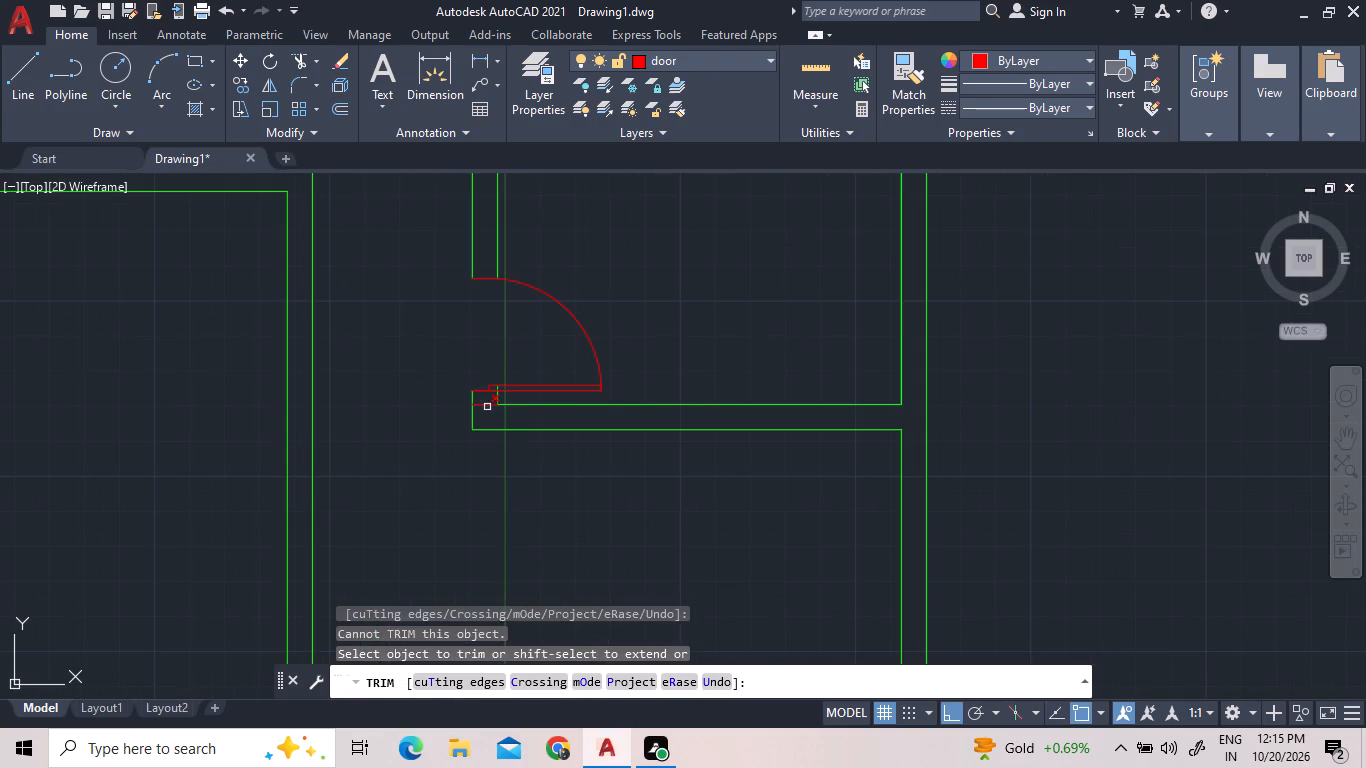
pyautogui.click(488, 407)
pyautogui.rightClick(500, 304)
pyautogui.click(518, 310)
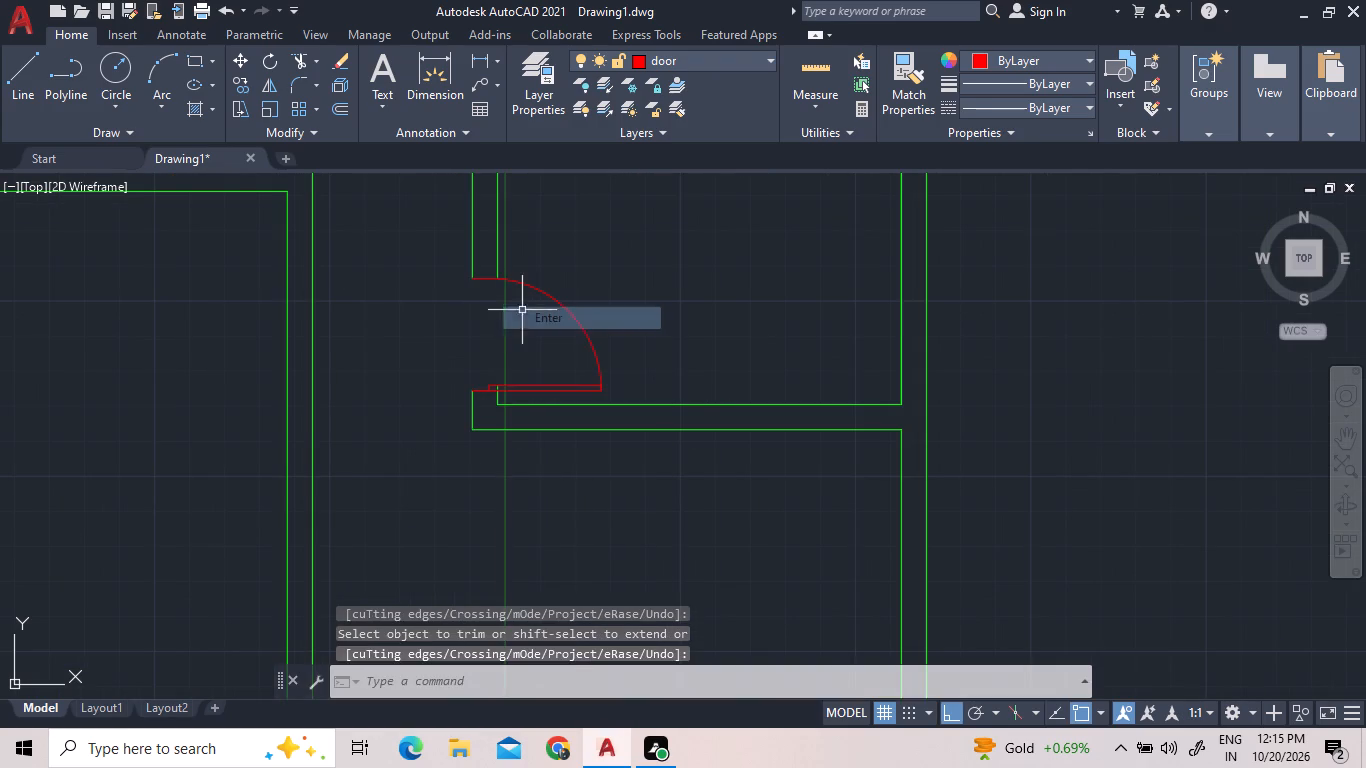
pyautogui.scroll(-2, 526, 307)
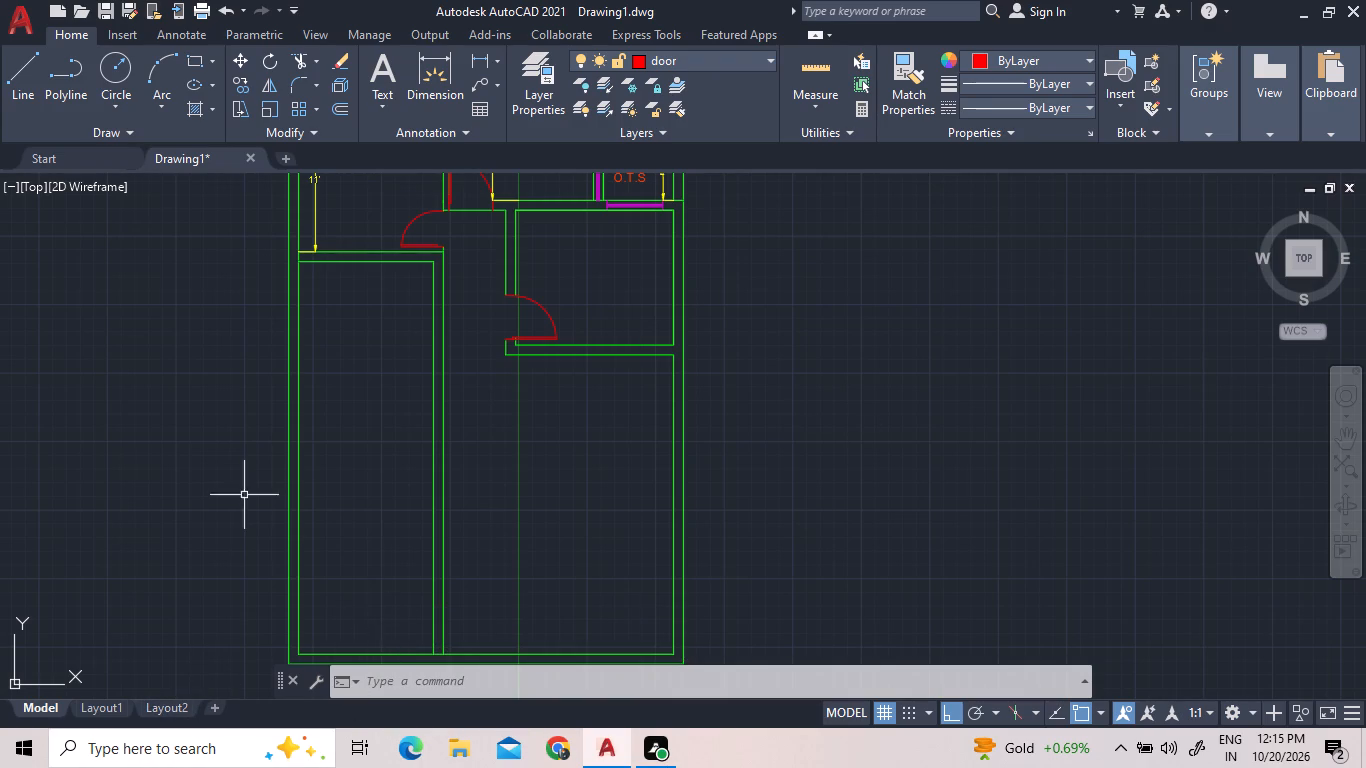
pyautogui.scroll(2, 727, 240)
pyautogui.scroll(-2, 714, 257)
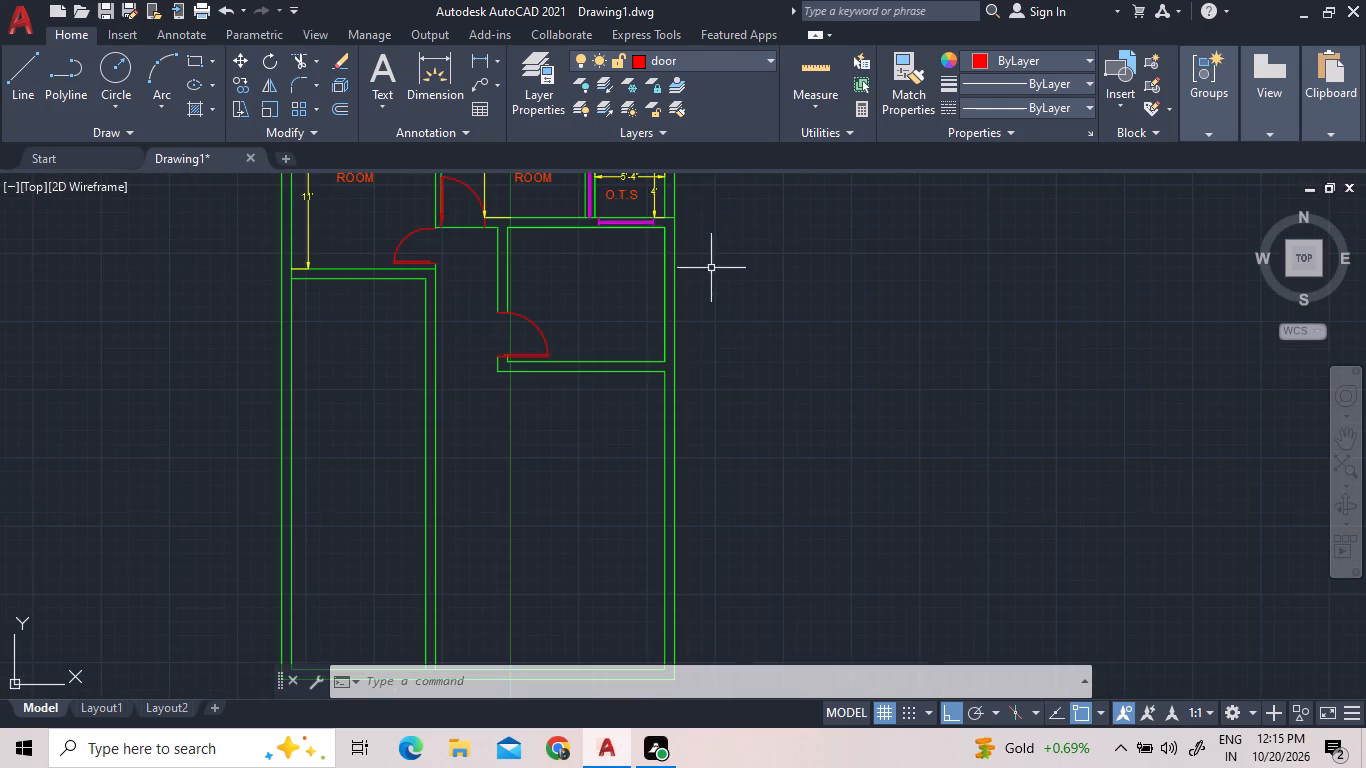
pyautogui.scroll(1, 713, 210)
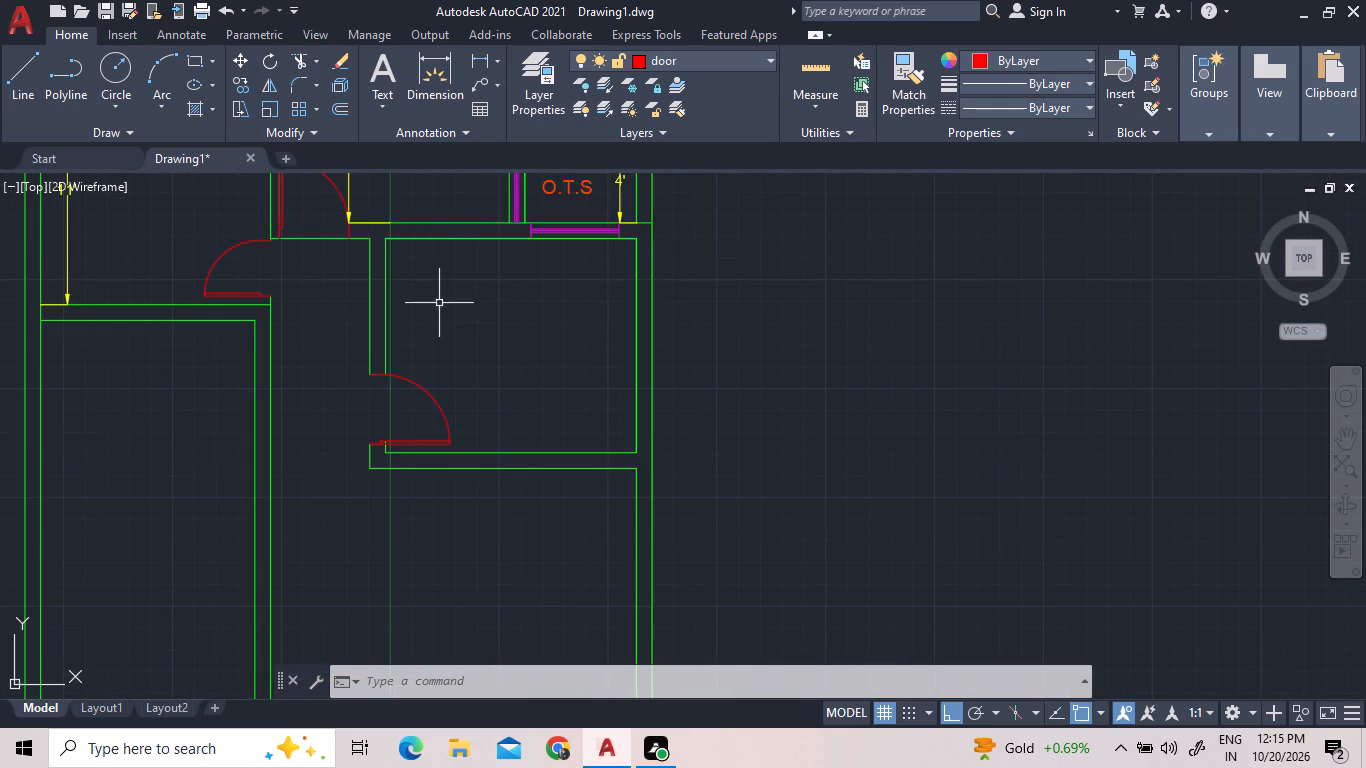
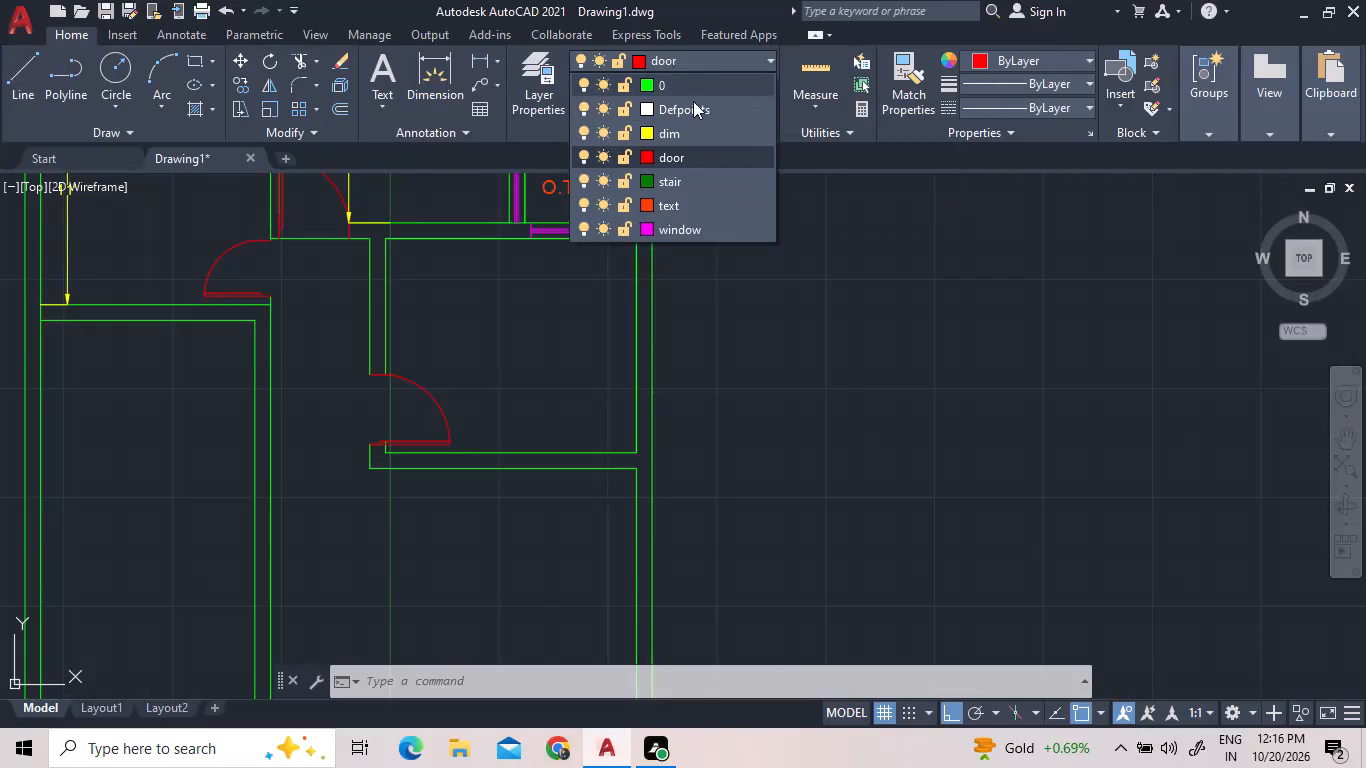
# On the dim layer, add linear dimensions for the inner length and inner width of the room south of the east O.T.S.
pyautogui.click(698, 138)
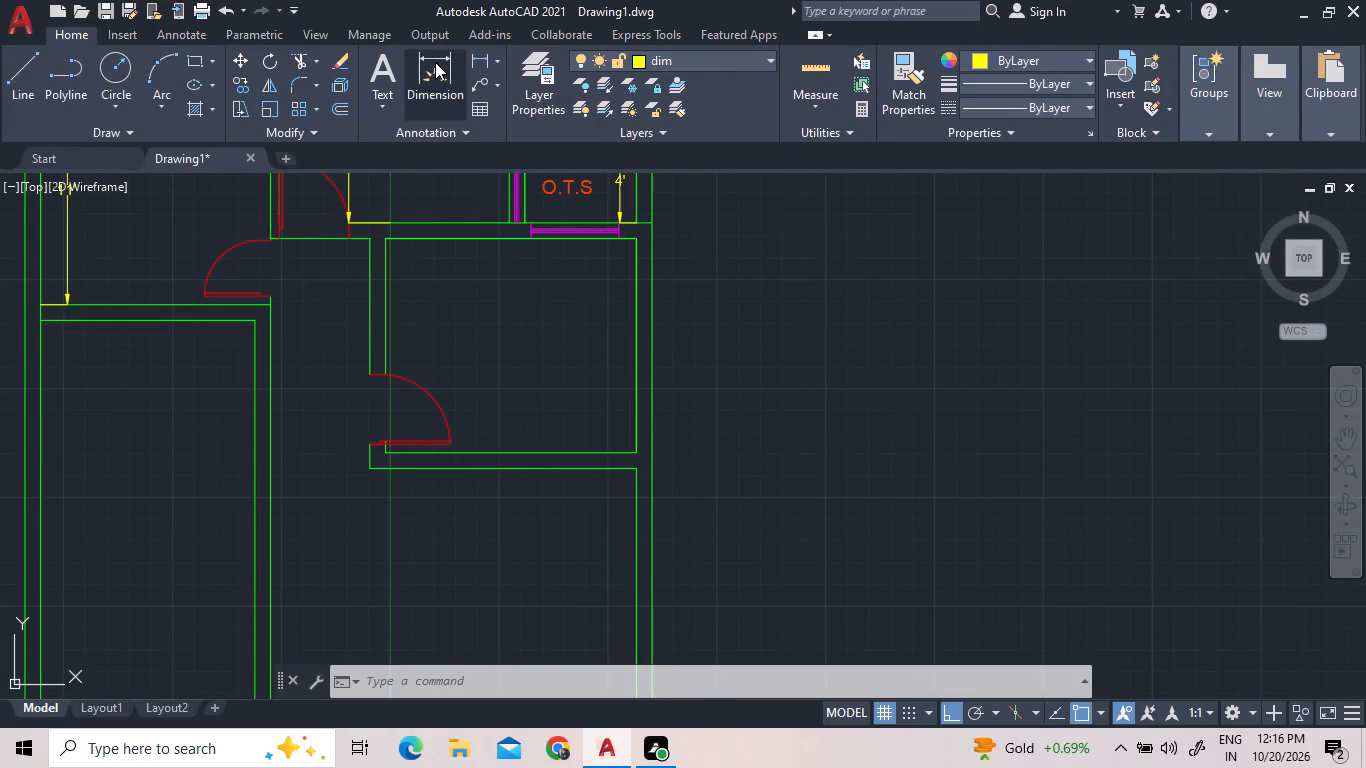
pyautogui.click(481, 53)
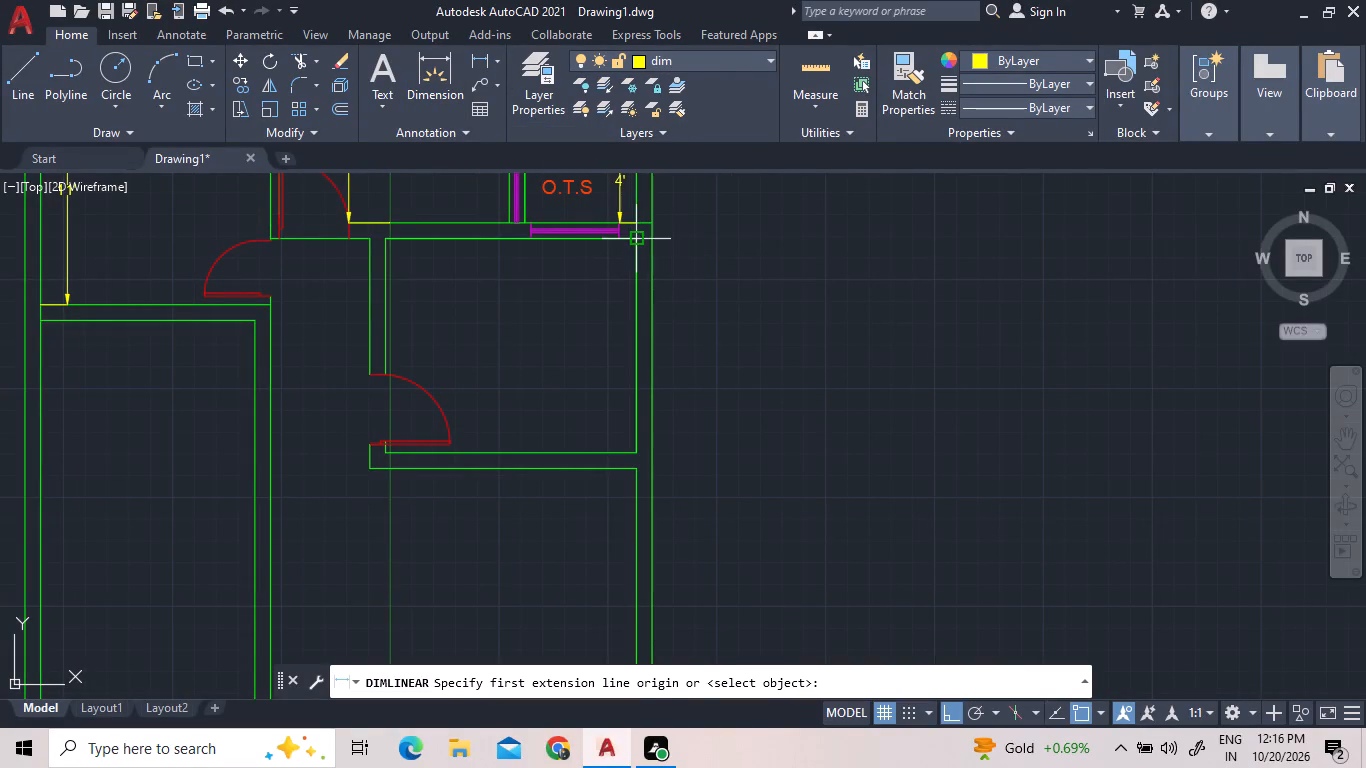
pyautogui.moveTo(639, 234); pyautogui.dragTo(644, 269)
pyautogui.click(637, 447)
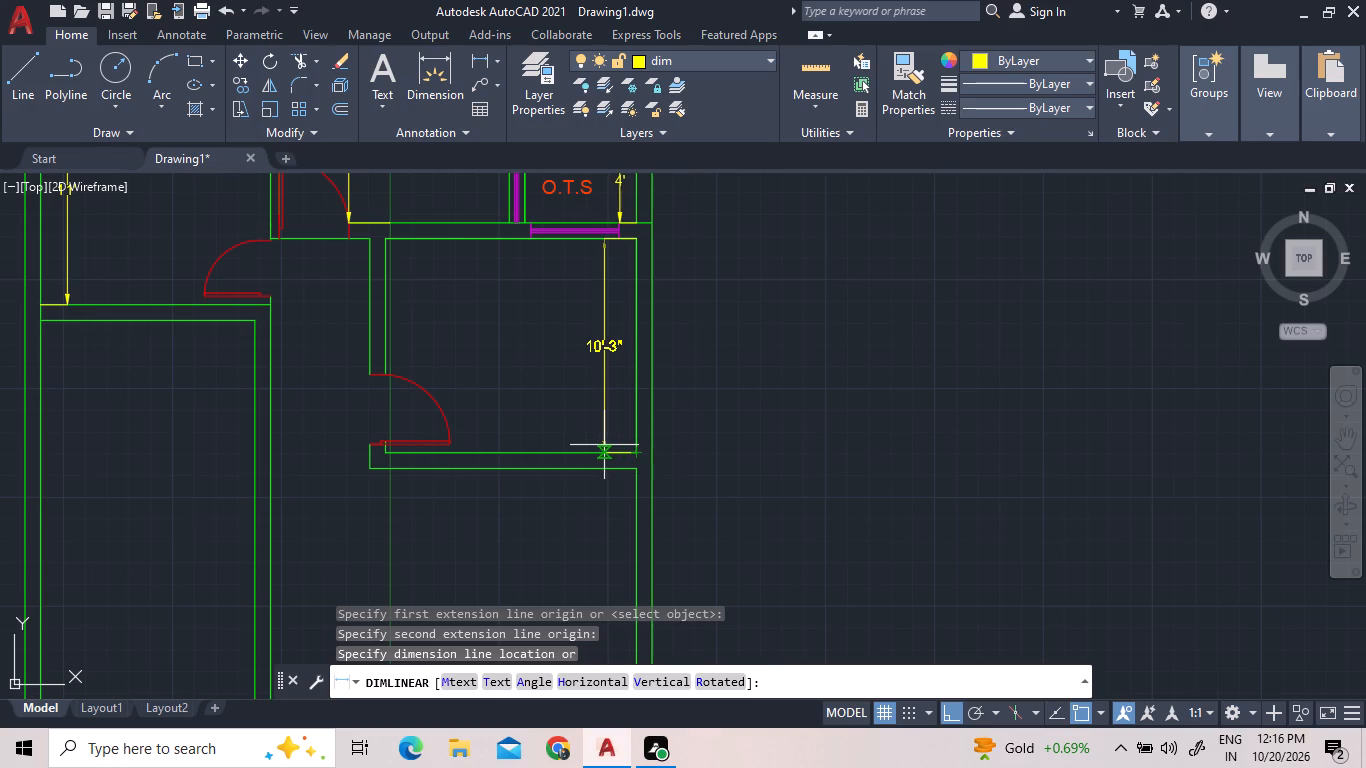
pyautogui.click(604, 445)
pyautogui.click(474, 53)
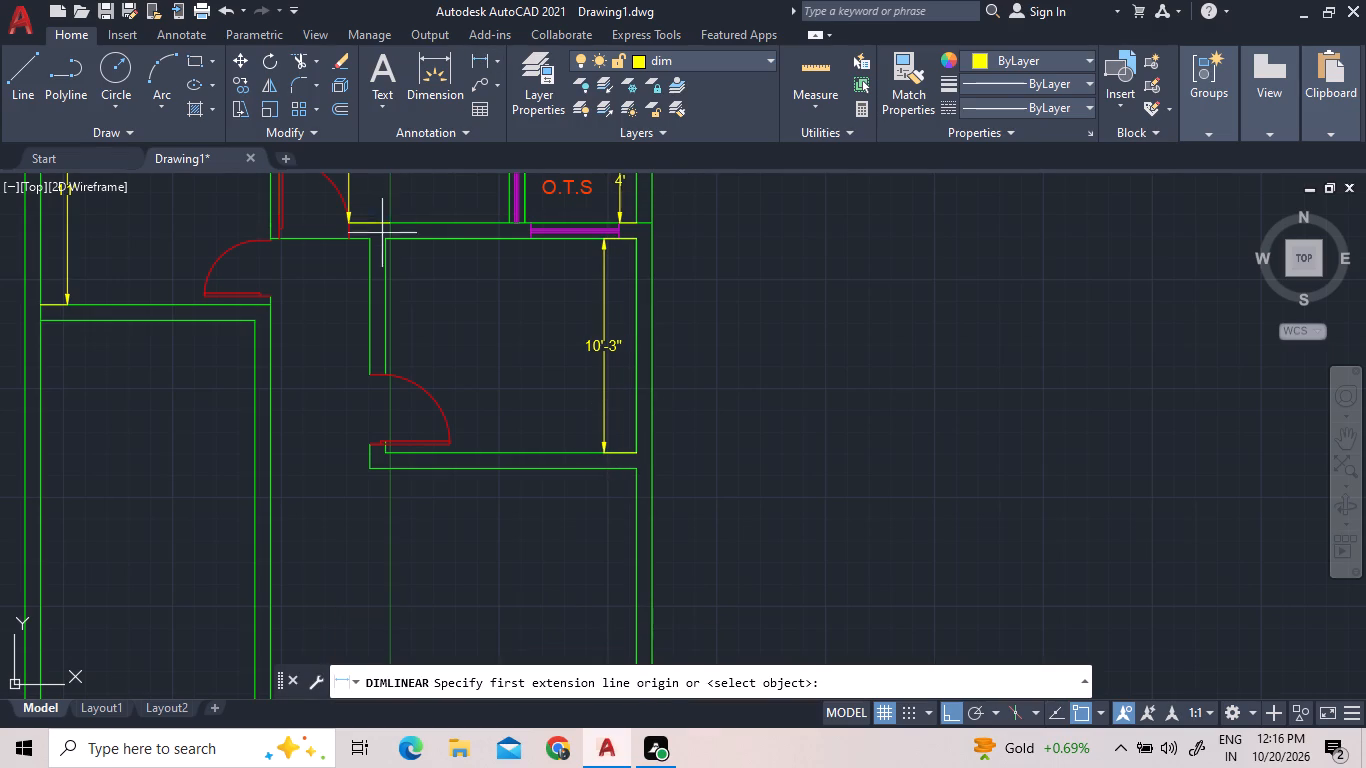
pyautogui.click(383, 233)
pyautogui.click(632, 235)
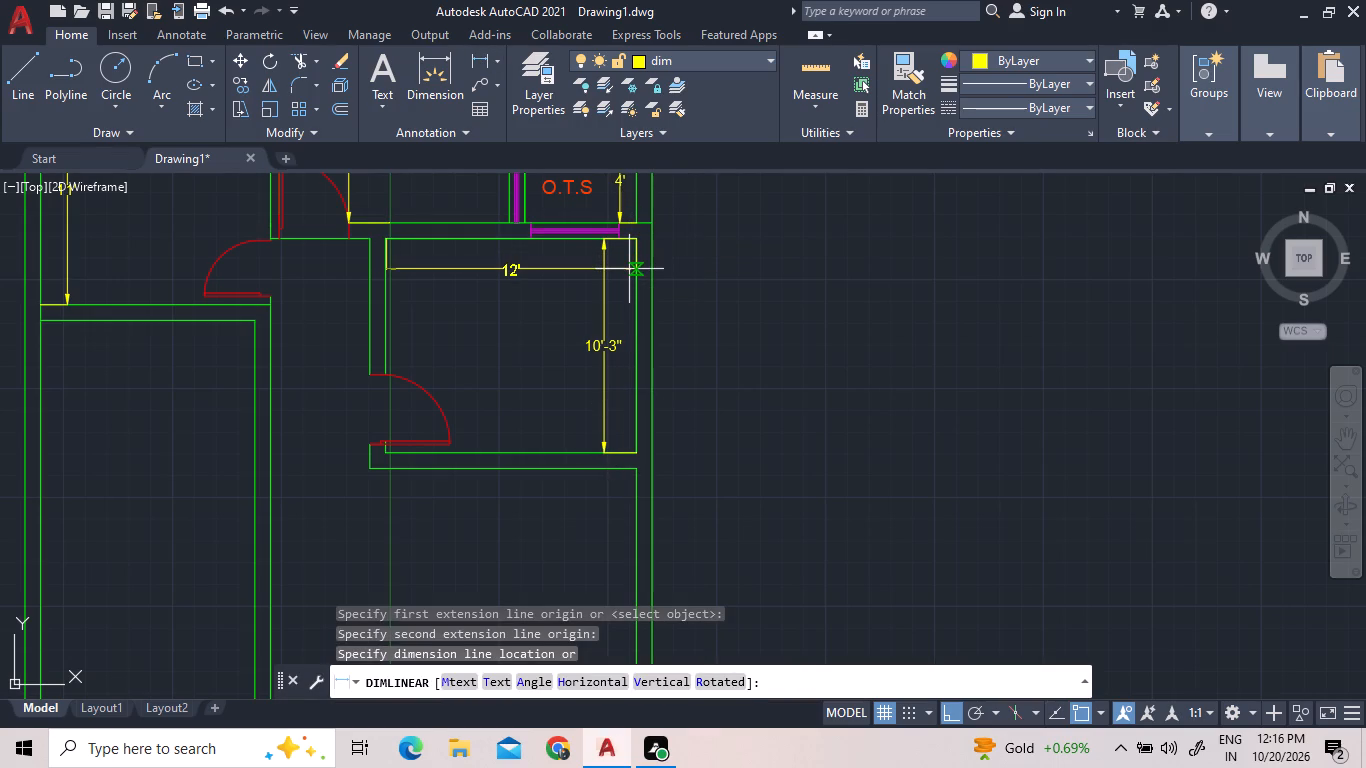
pyautogui.click(629, 269)
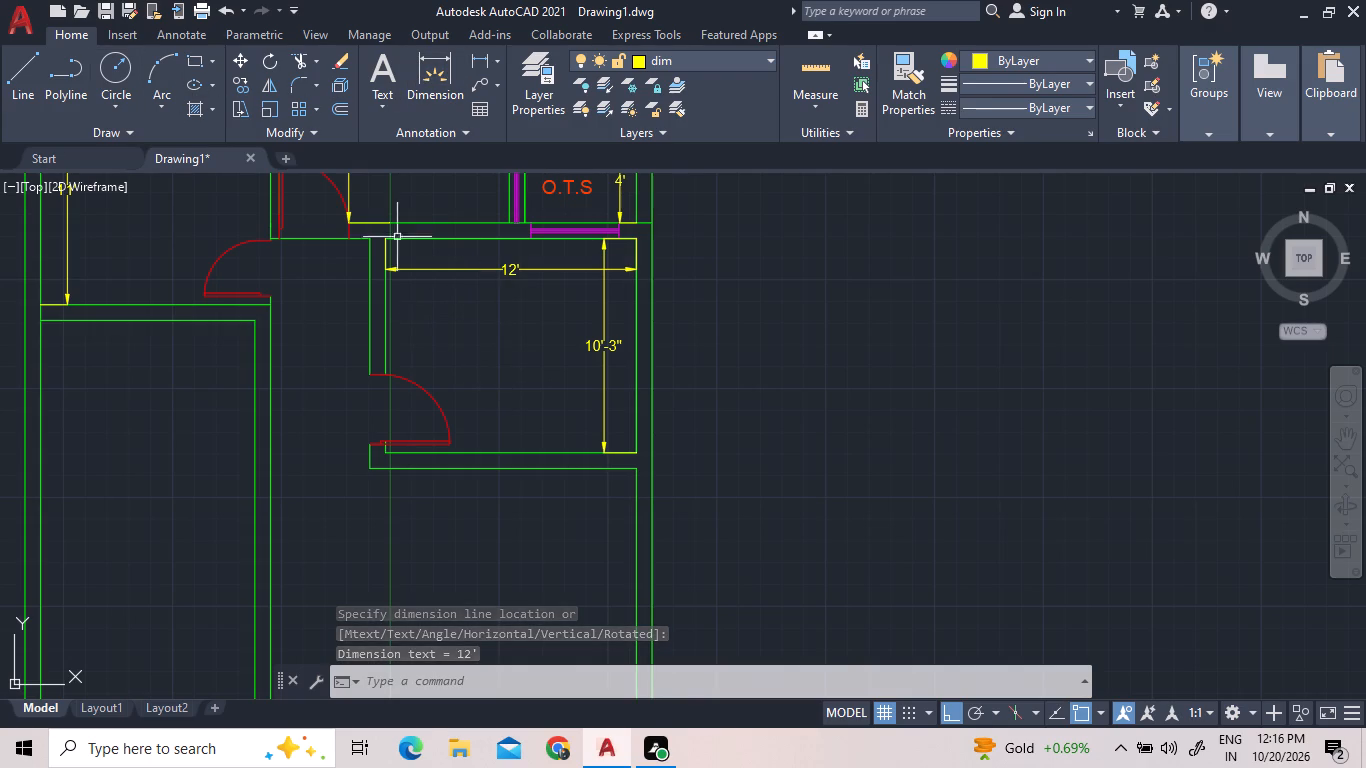
# On layer 0, draw a counter outline from the room's west wall about 9'-2" east, turning south to the south wall.
pyautogui.click(736, 67)
pyautogui.click(736, 95)
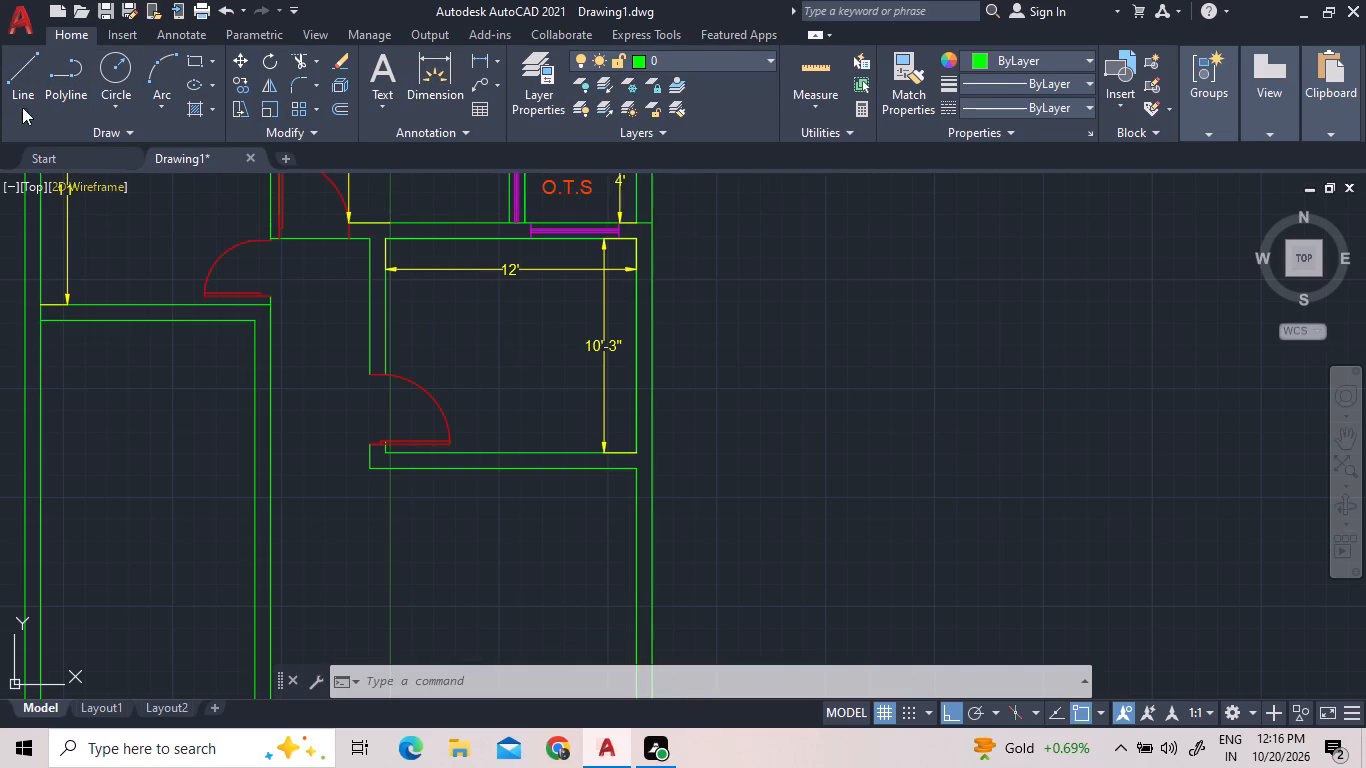
pyautogui.click(13, 82)
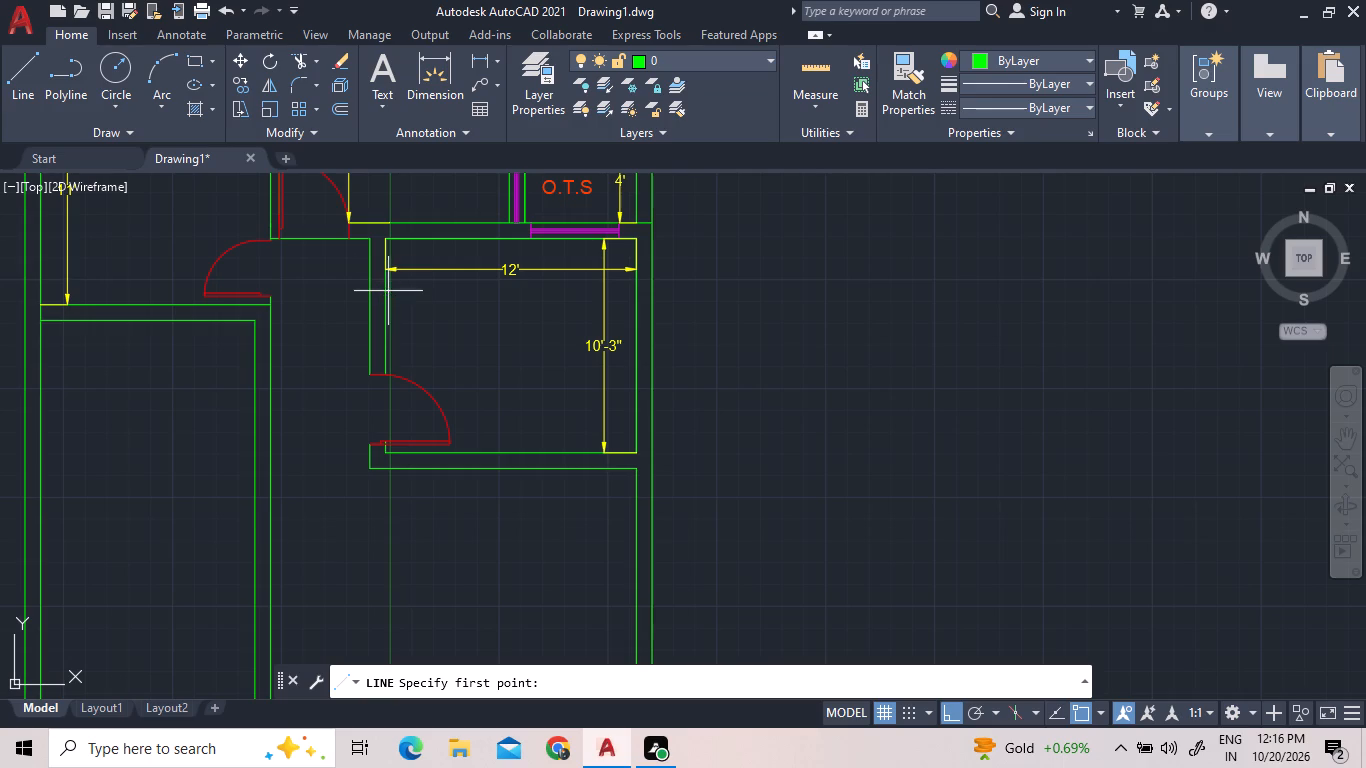
pyautogui.click(387, 243)
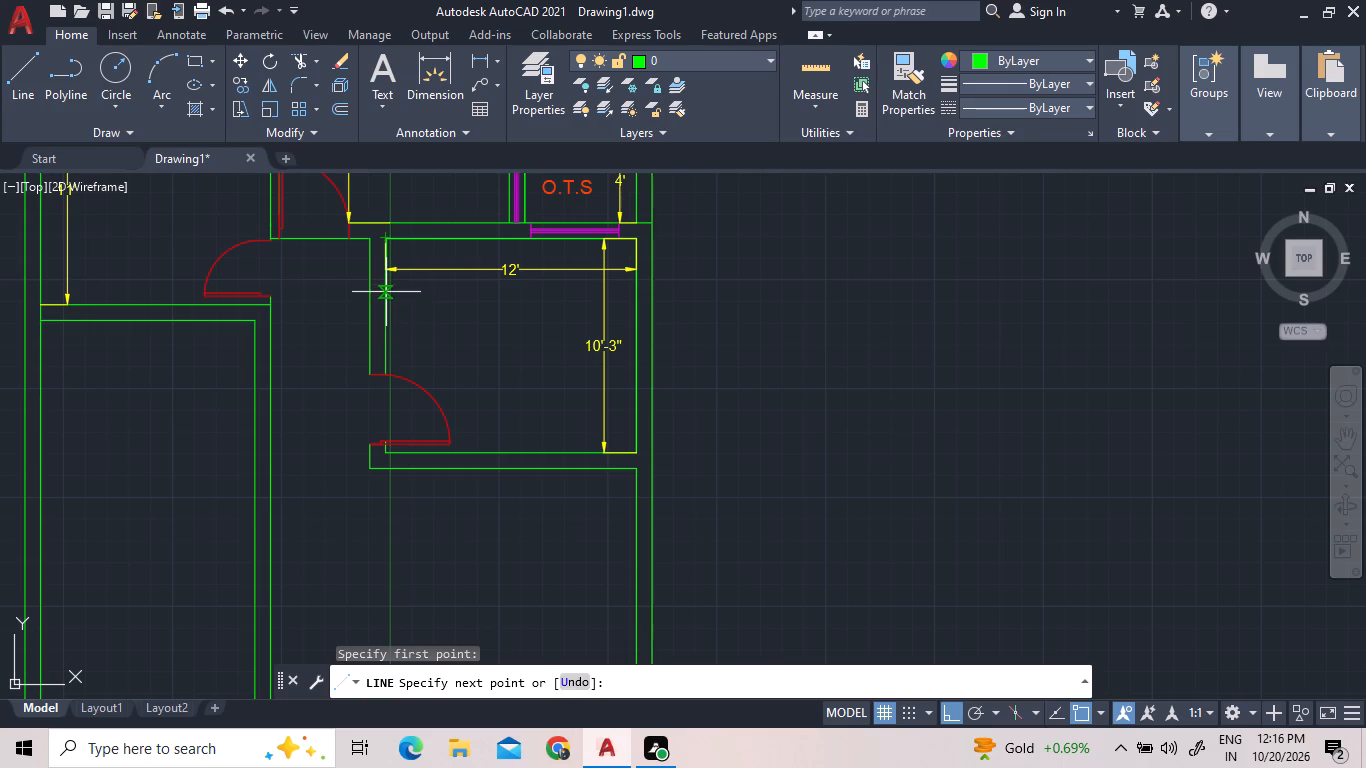
pyautogui.click(386, 302)
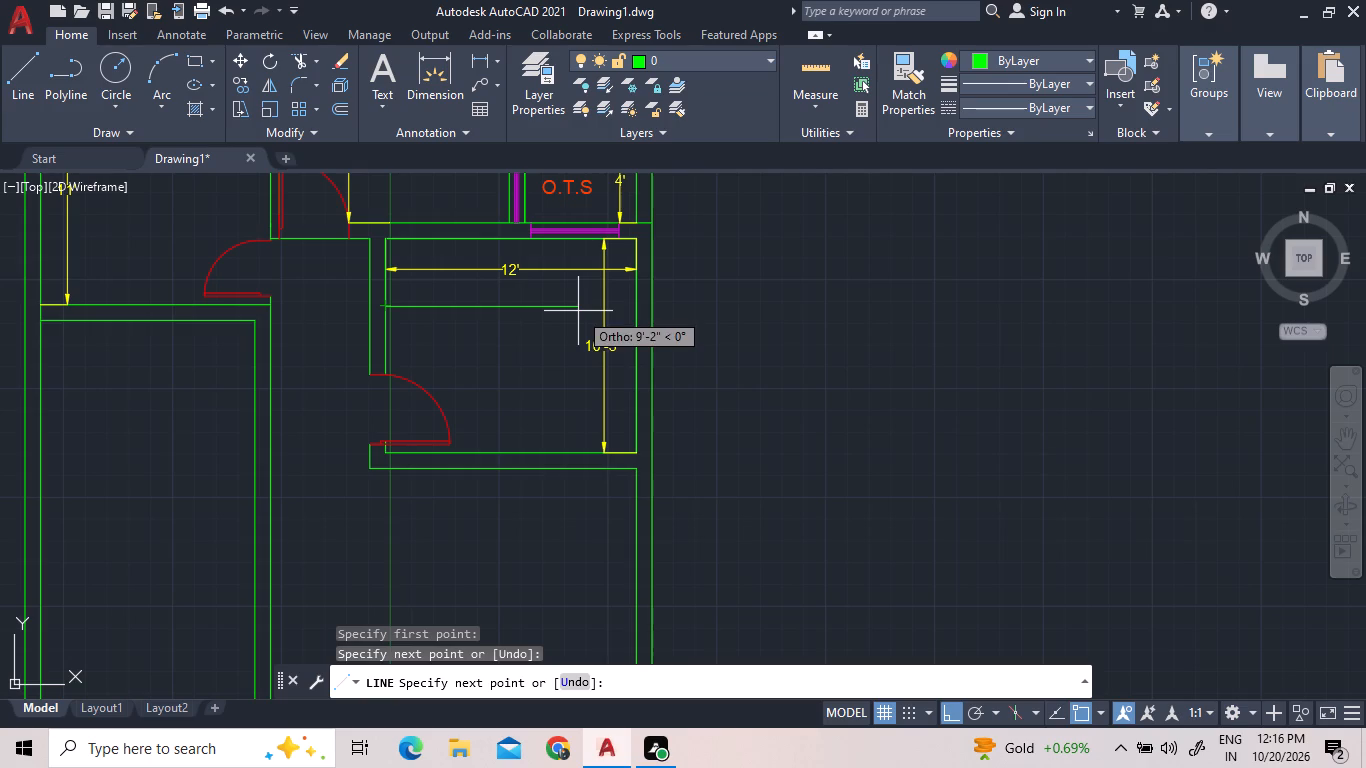
pyautogui.click(579, 310)
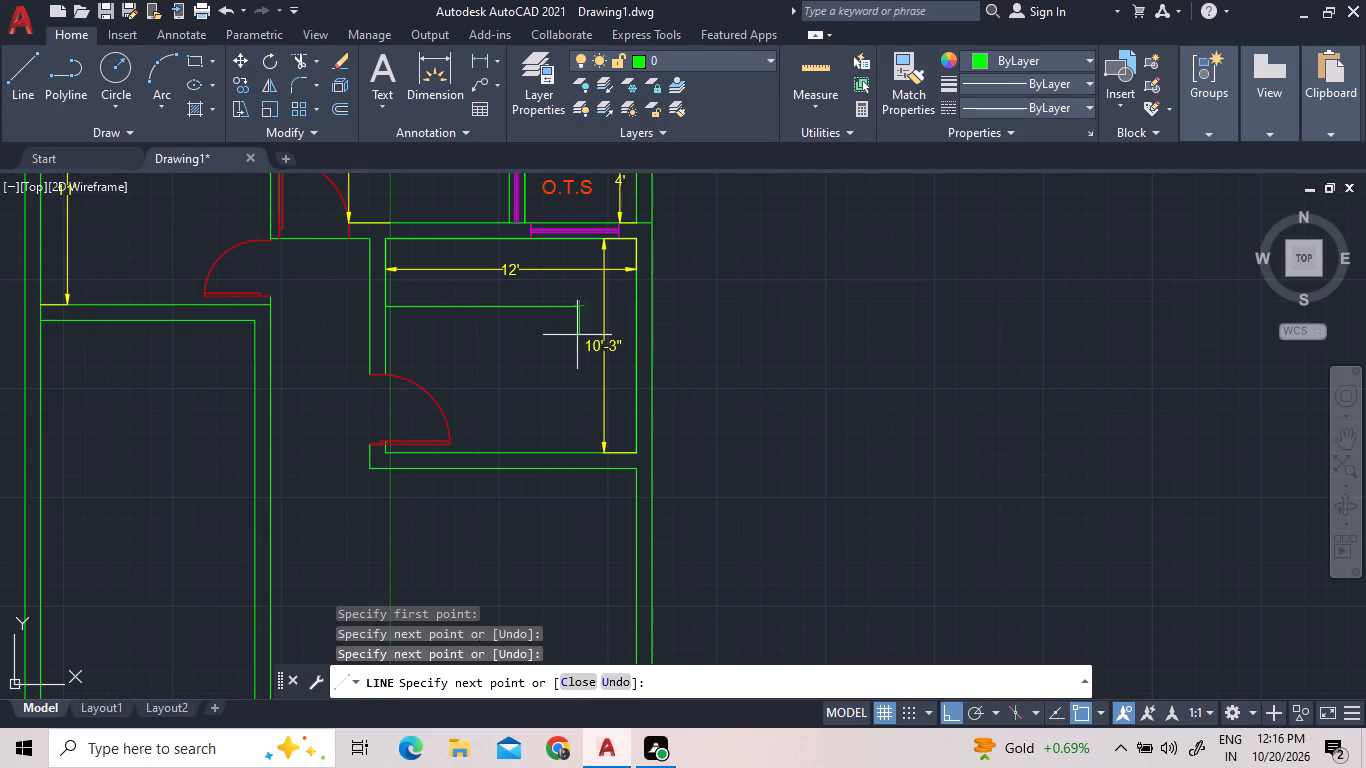
pyautogui.click(583, 448)
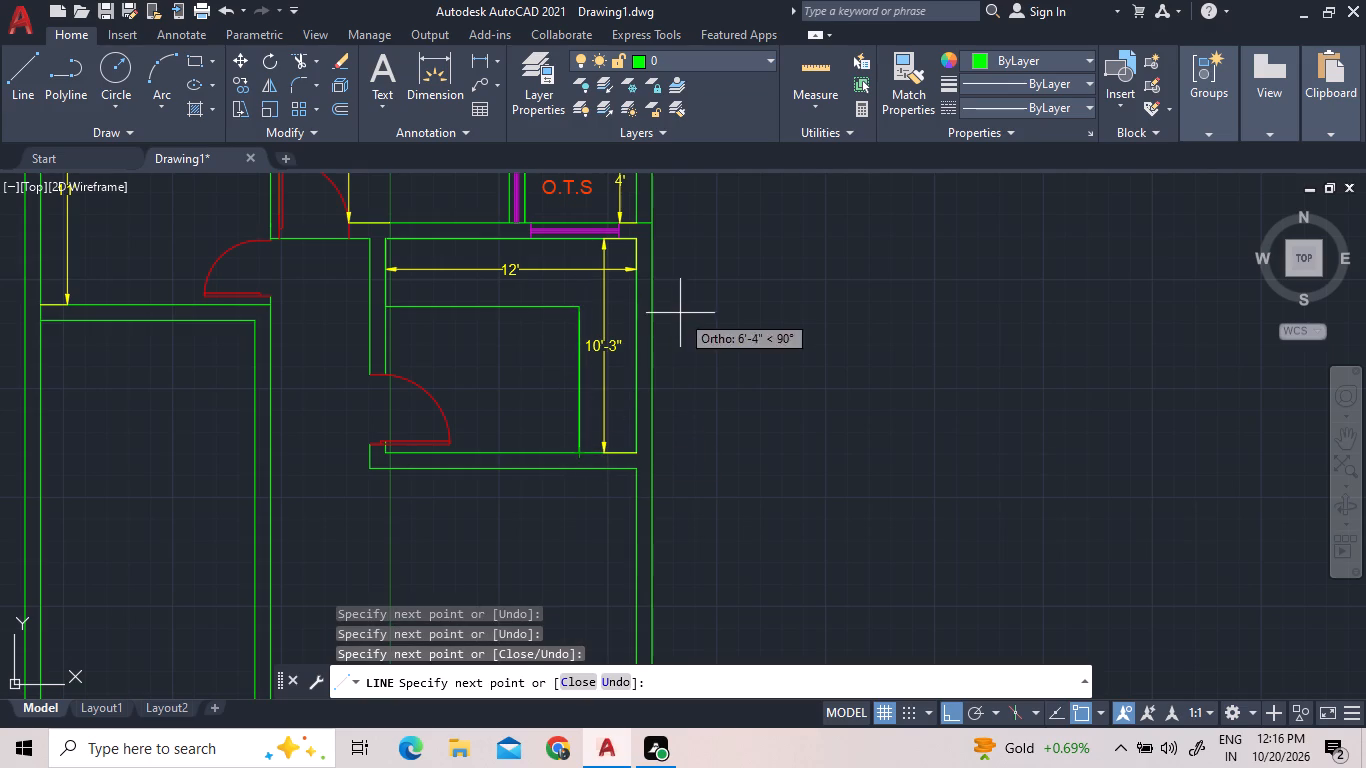
pyautogui.rightClick(682, 310)
pyautogui.click(689, 322)
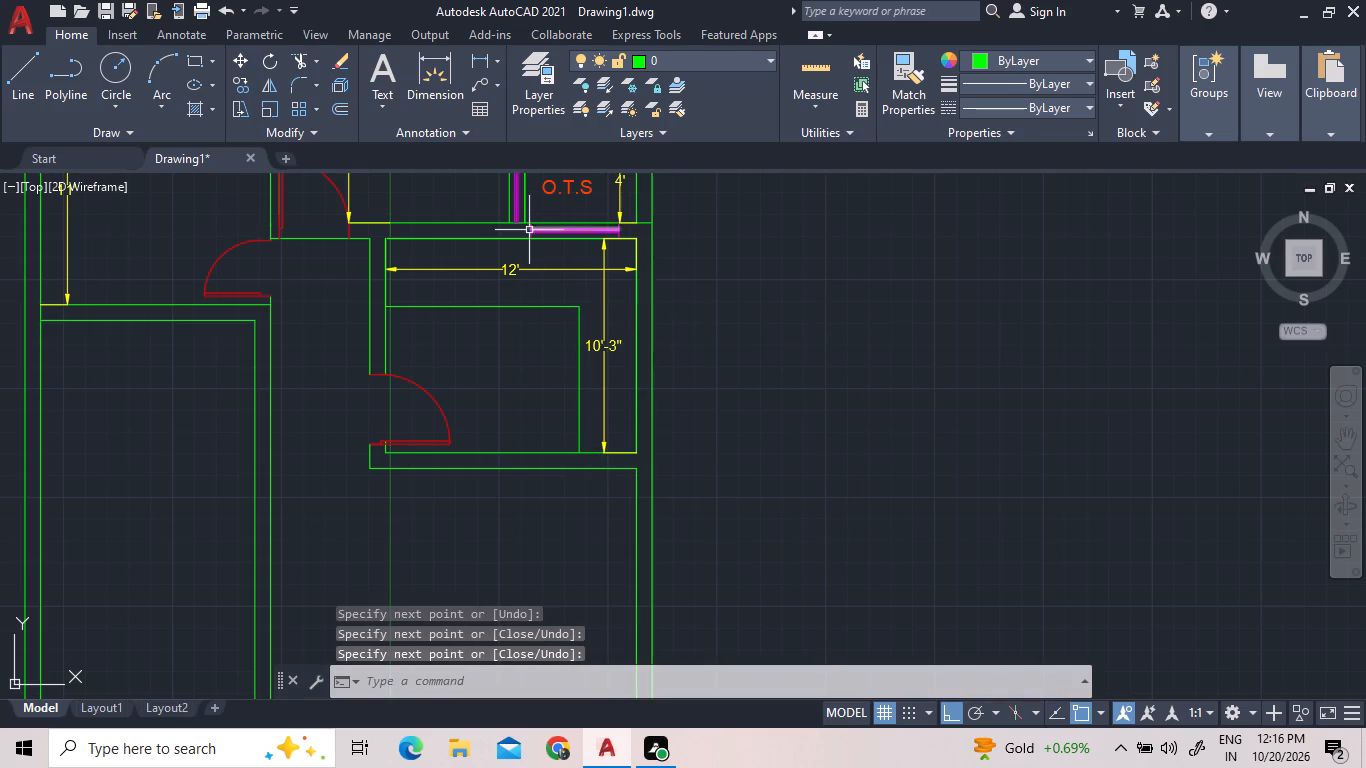
# Extend the lower line of the wall south of the west bedroom east to the outer line of the long partition.
pyautogui.scroll(-1, 519, 238)
pyautogui.moveTo(503, 445); pyautogui.dragTo(502, 445, button='middle')
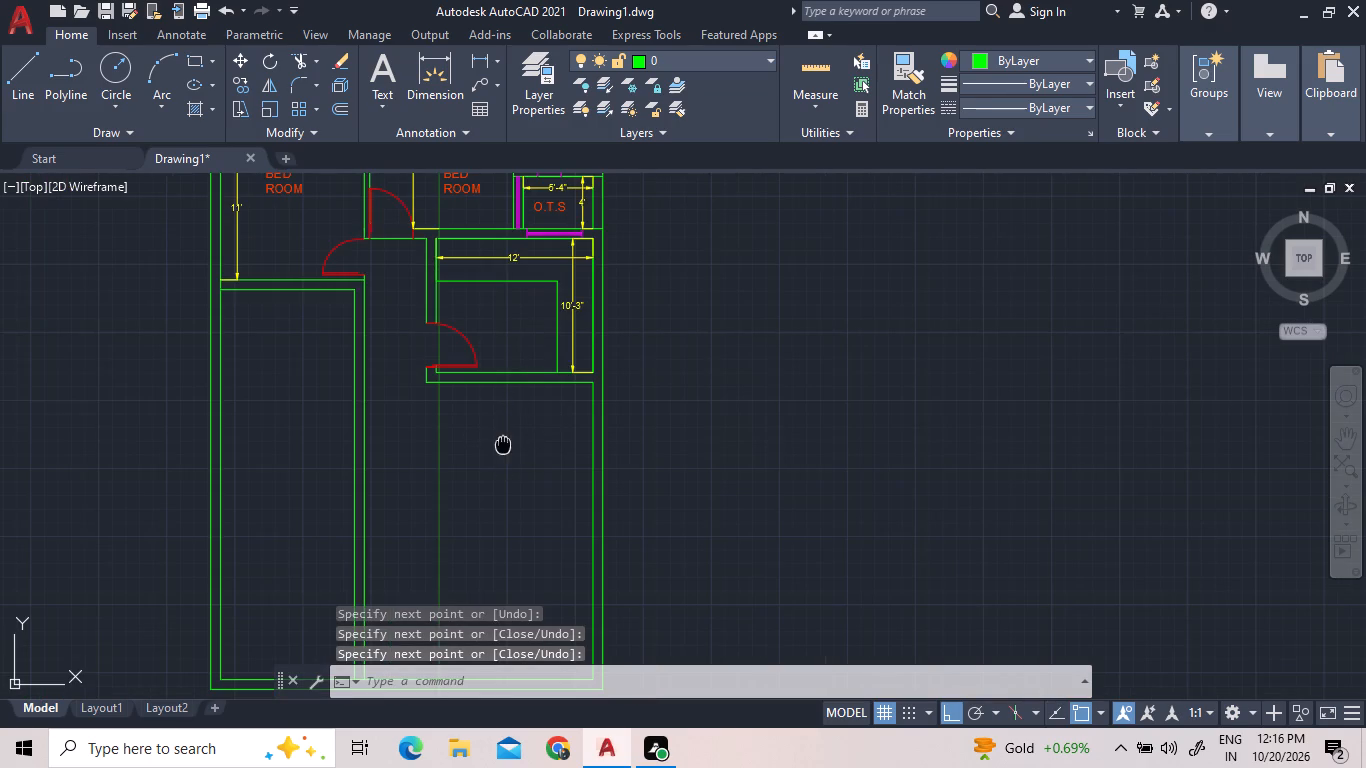
pyautogui.moveTo(502, 445); pyautogui.dragTo(477, 287, button='middle')
pyautogui.scroll(-1, 477, 287)
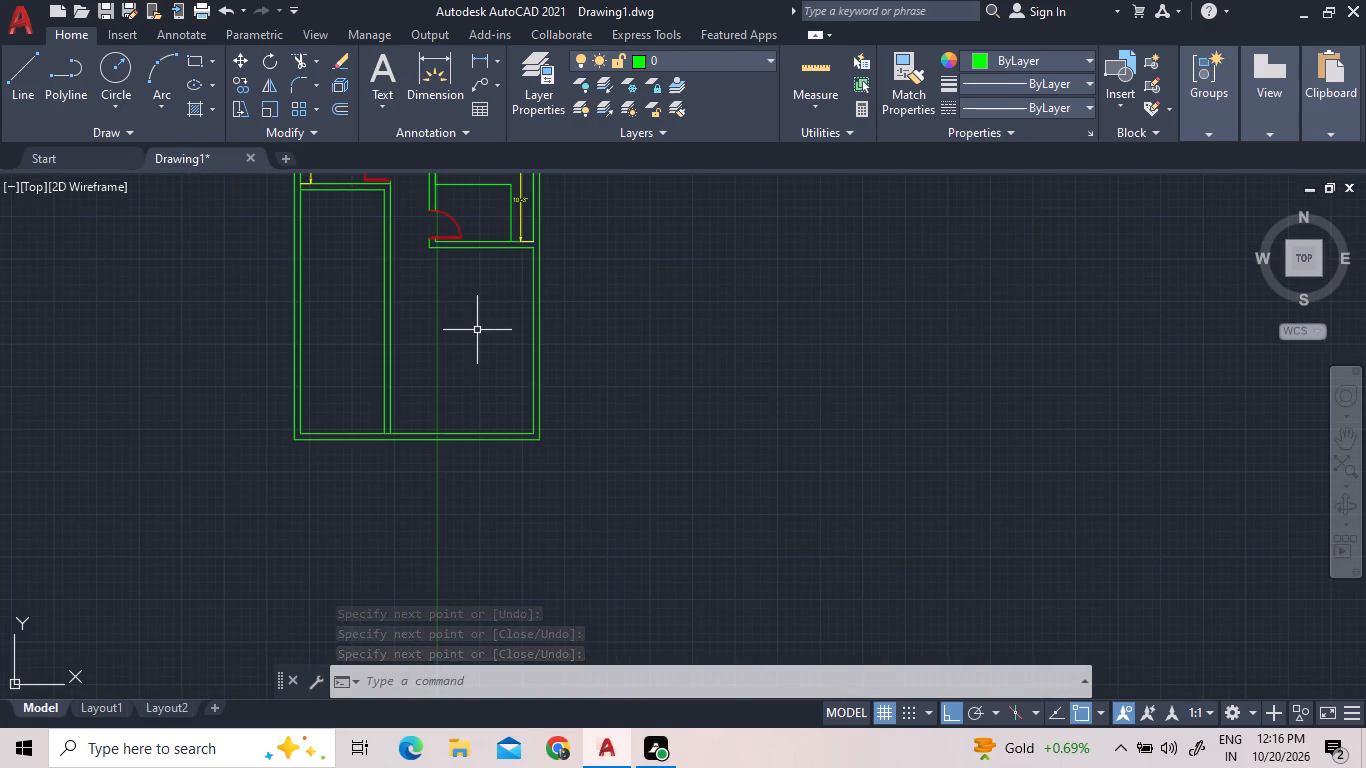
pyautogui.scroll(2, 407, 178)
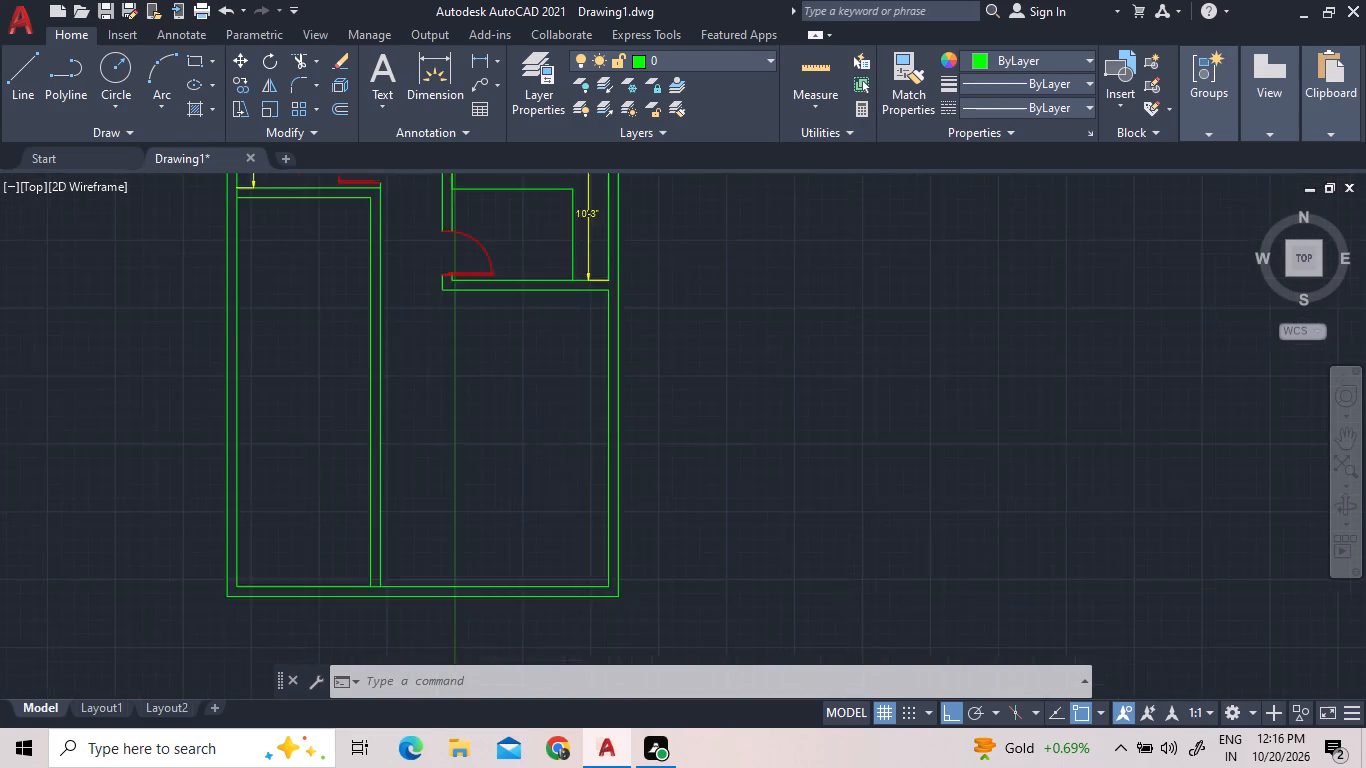
pyautogui.scroll(1, 407, 178)
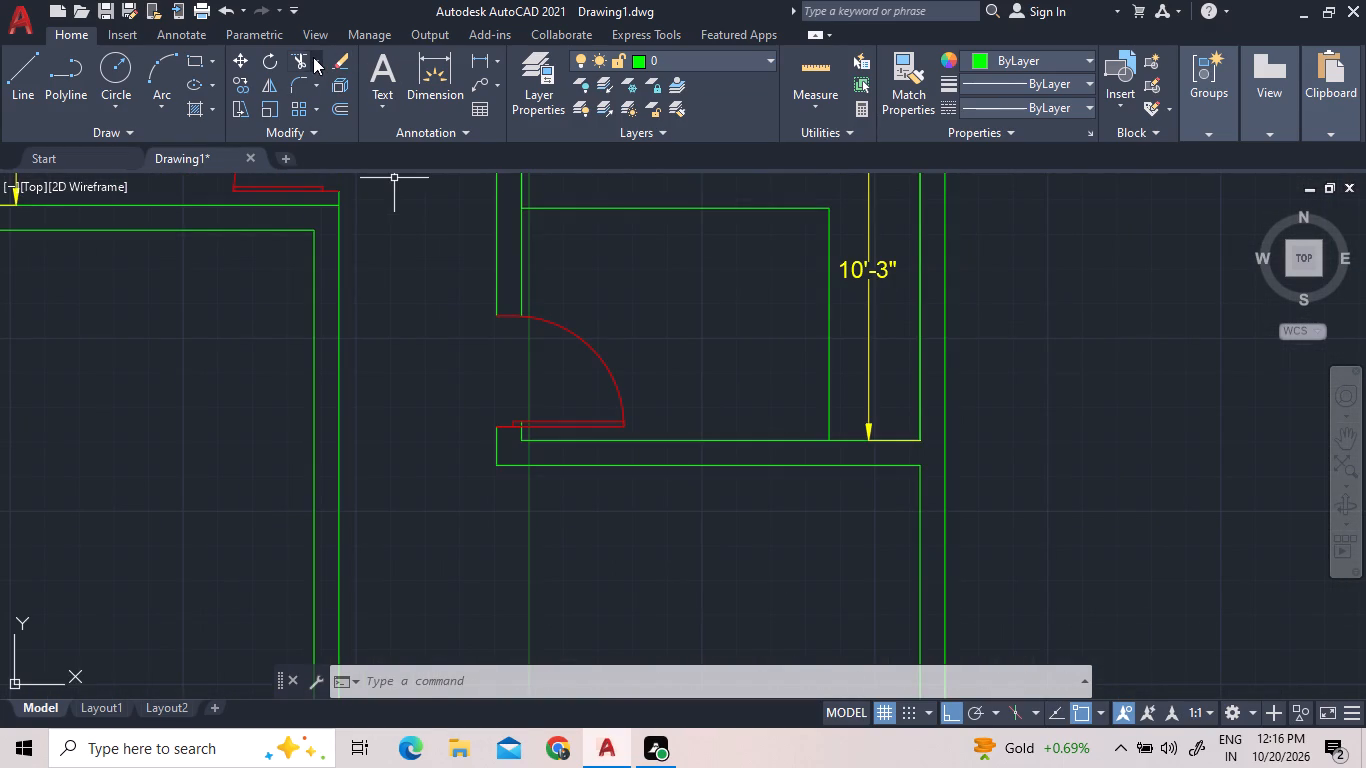
pyautogui.click(313, 57)
pyautogui.click(311, 138)
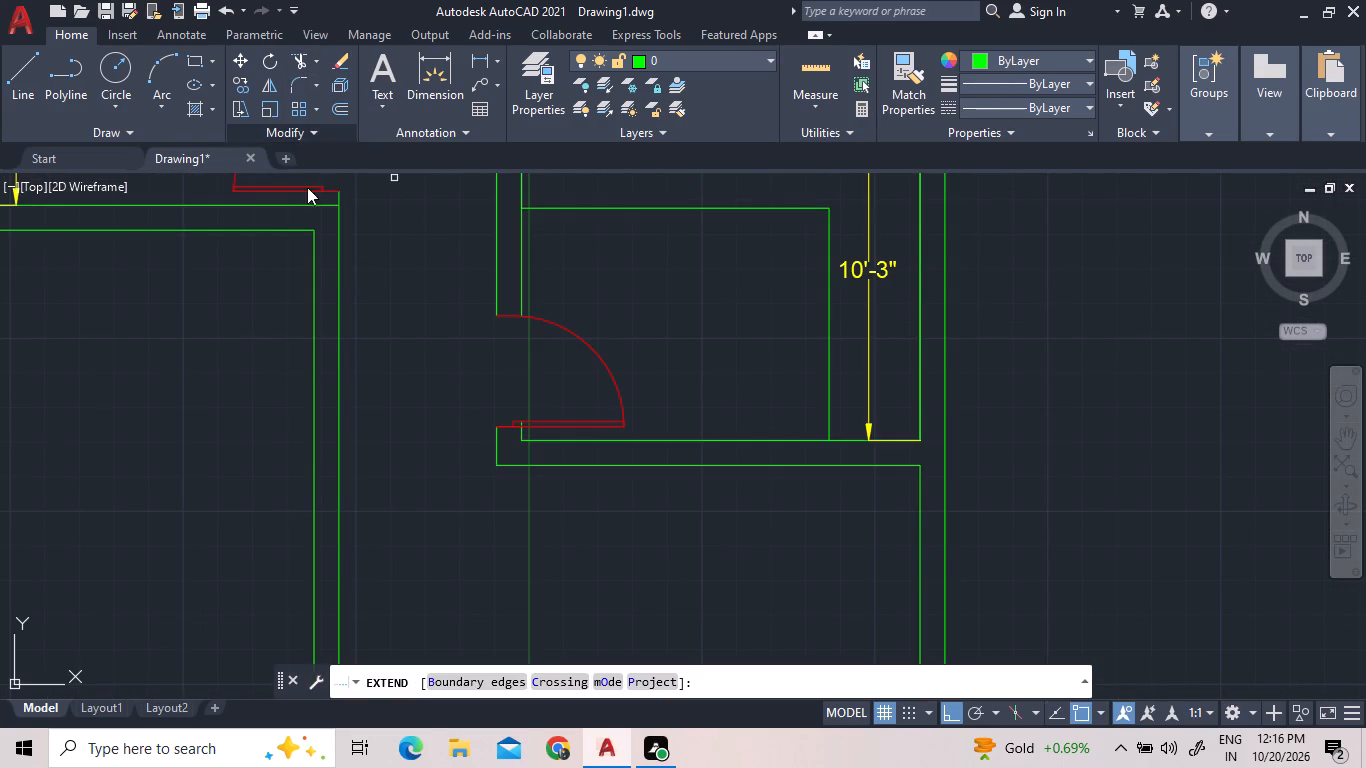
pyautogui.click(291, 231)
pyautogui.scroll(-1, 415, 249)
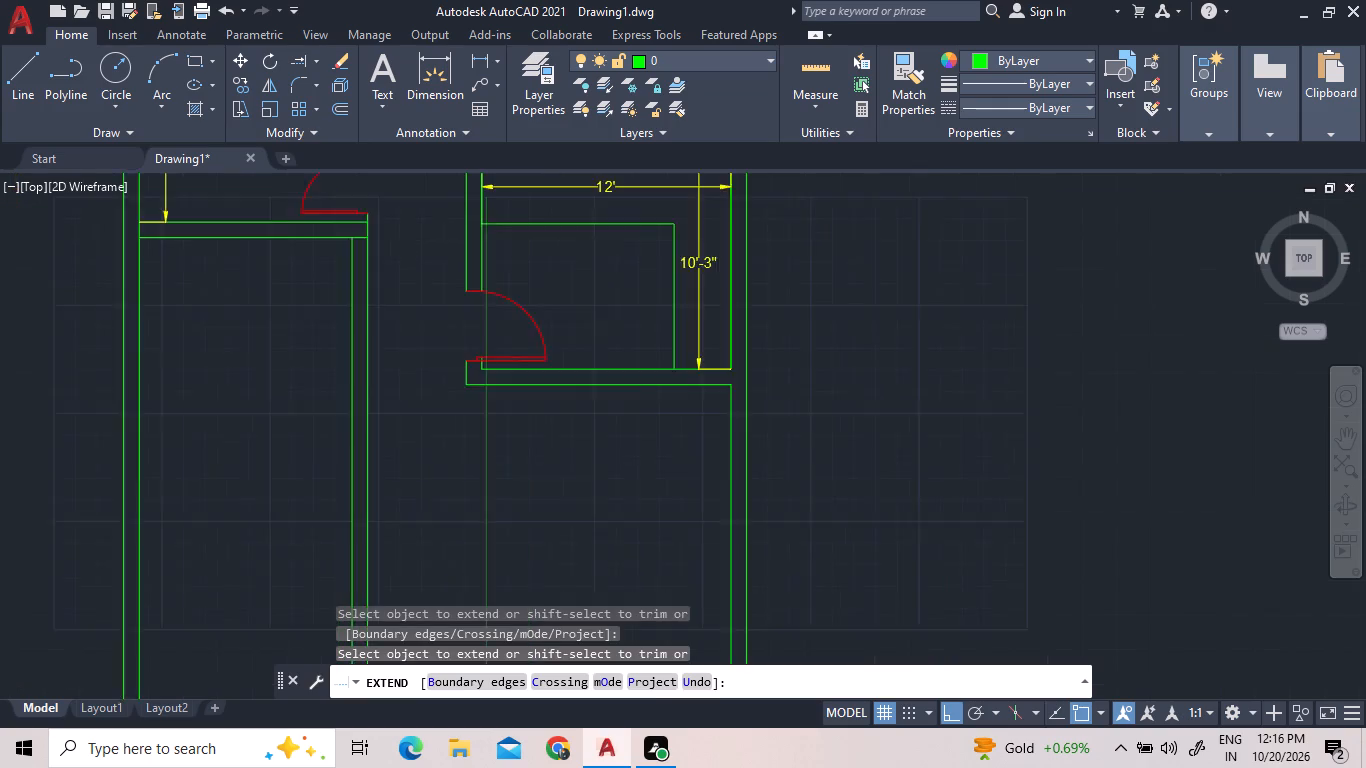
pyautogui.scroll(-2, 415, 249)
pyautogui.rightClick(657, 250)
pyautogui.click(666, 267)
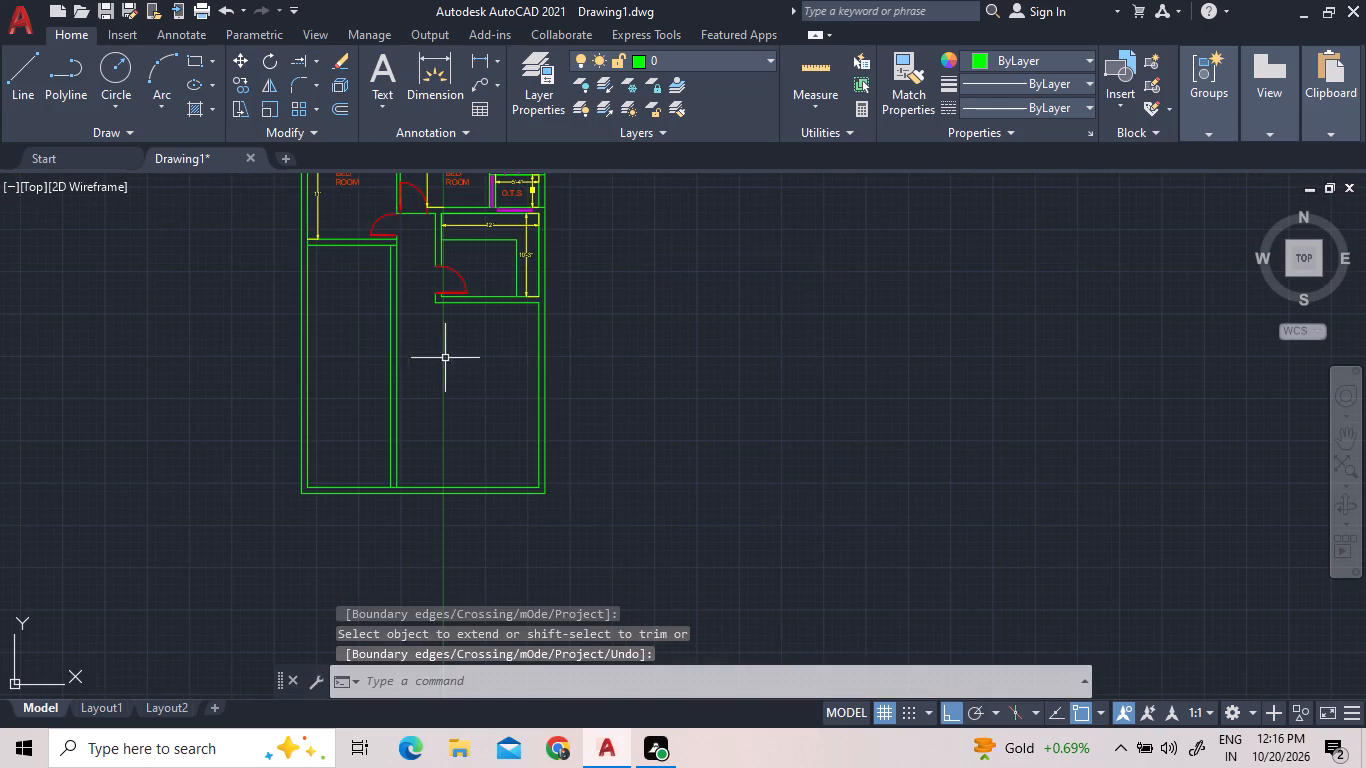
# Erase the west line of the long north-south partition beside the large southwest room.
pyautogui.click(391, 351)
pyautogui.press('Delete')
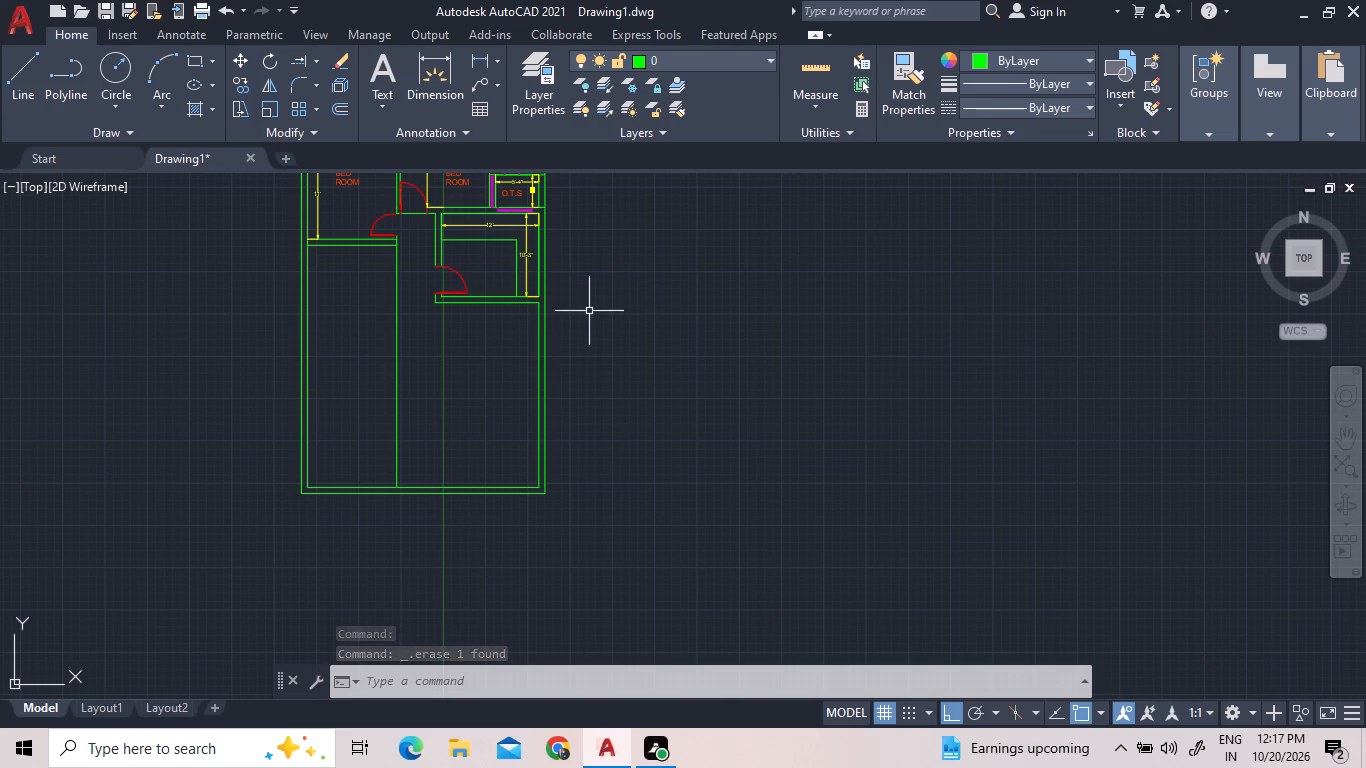
# Draw a 12' by 12' rectangle southwest from the inner corner where the counter room's south wall meets the east wall.
pyautogui.scroll(1, 589, 353)
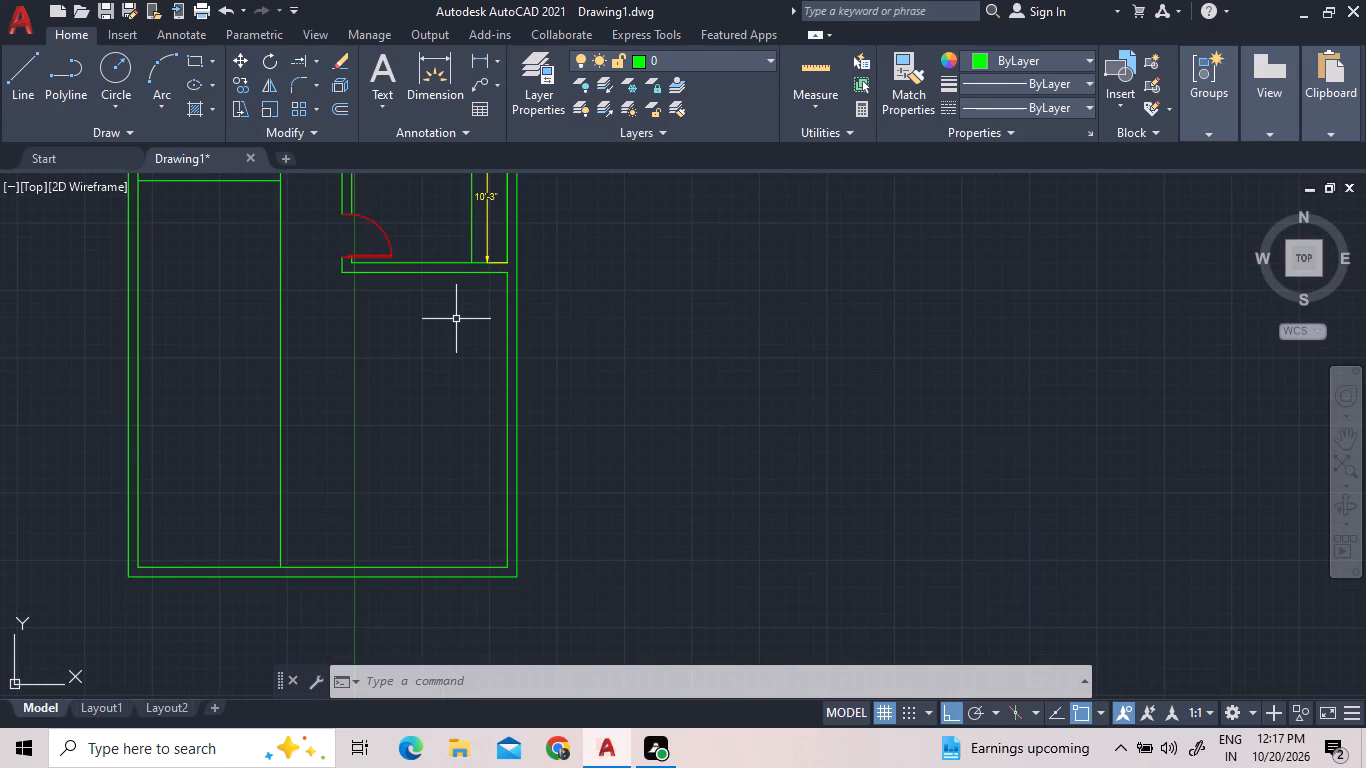
pyautogui.scroll(-1, 456, 319)
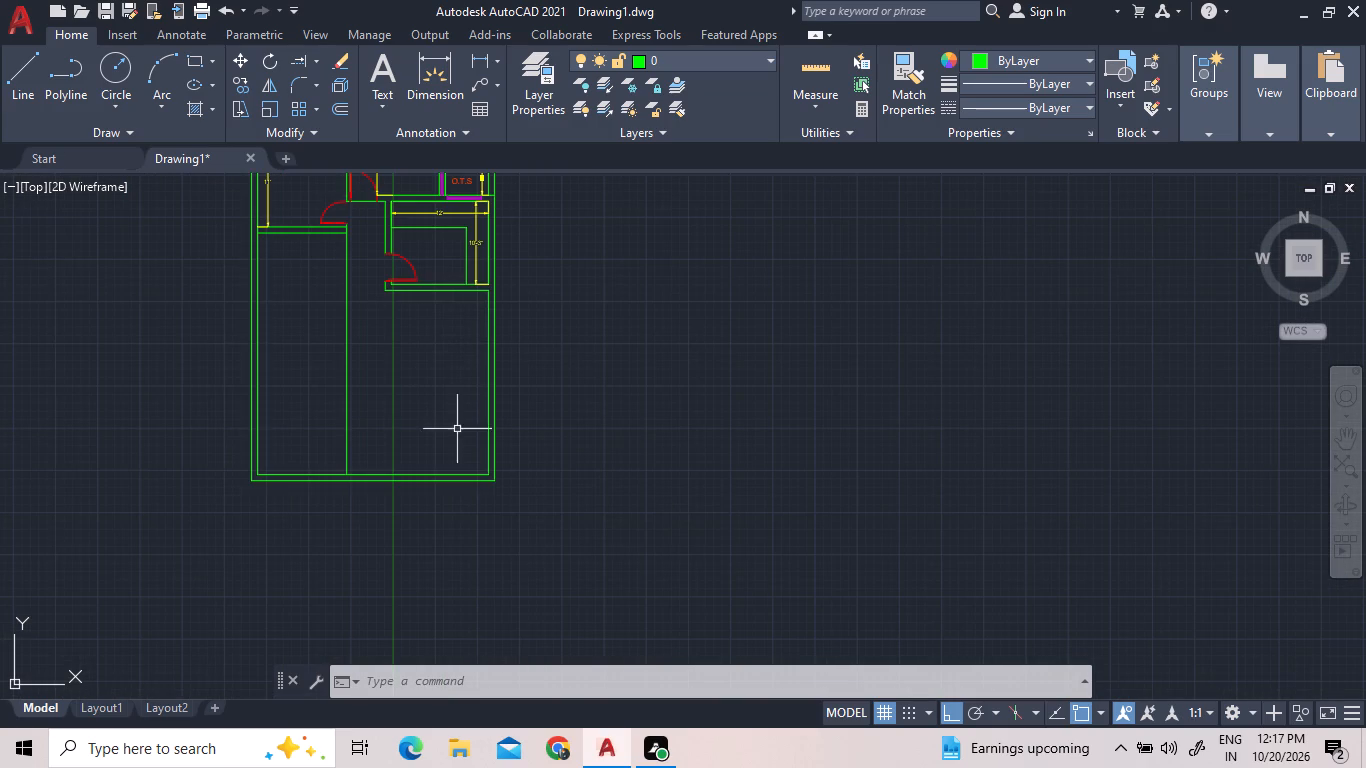
pyautogui.scroll(1, 452, 467)
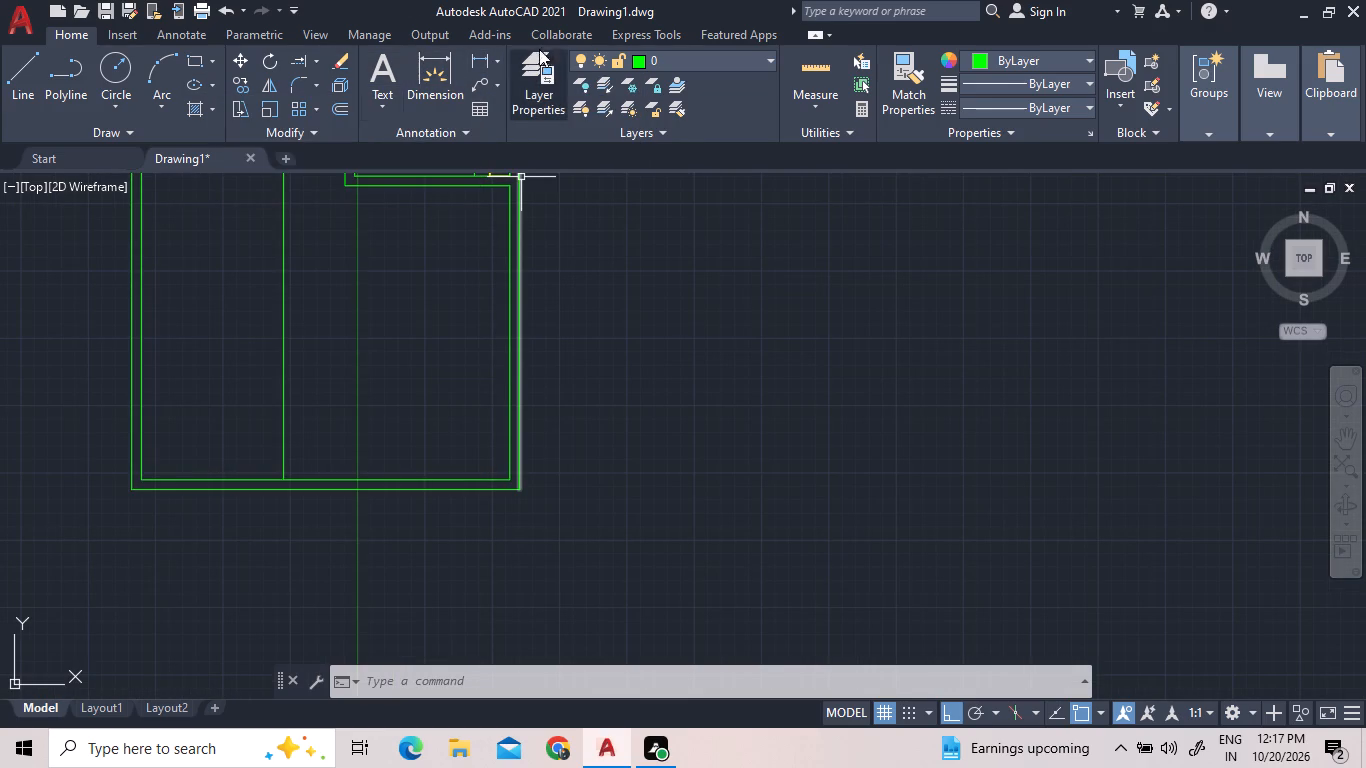
pyautogui.click(197, 56)
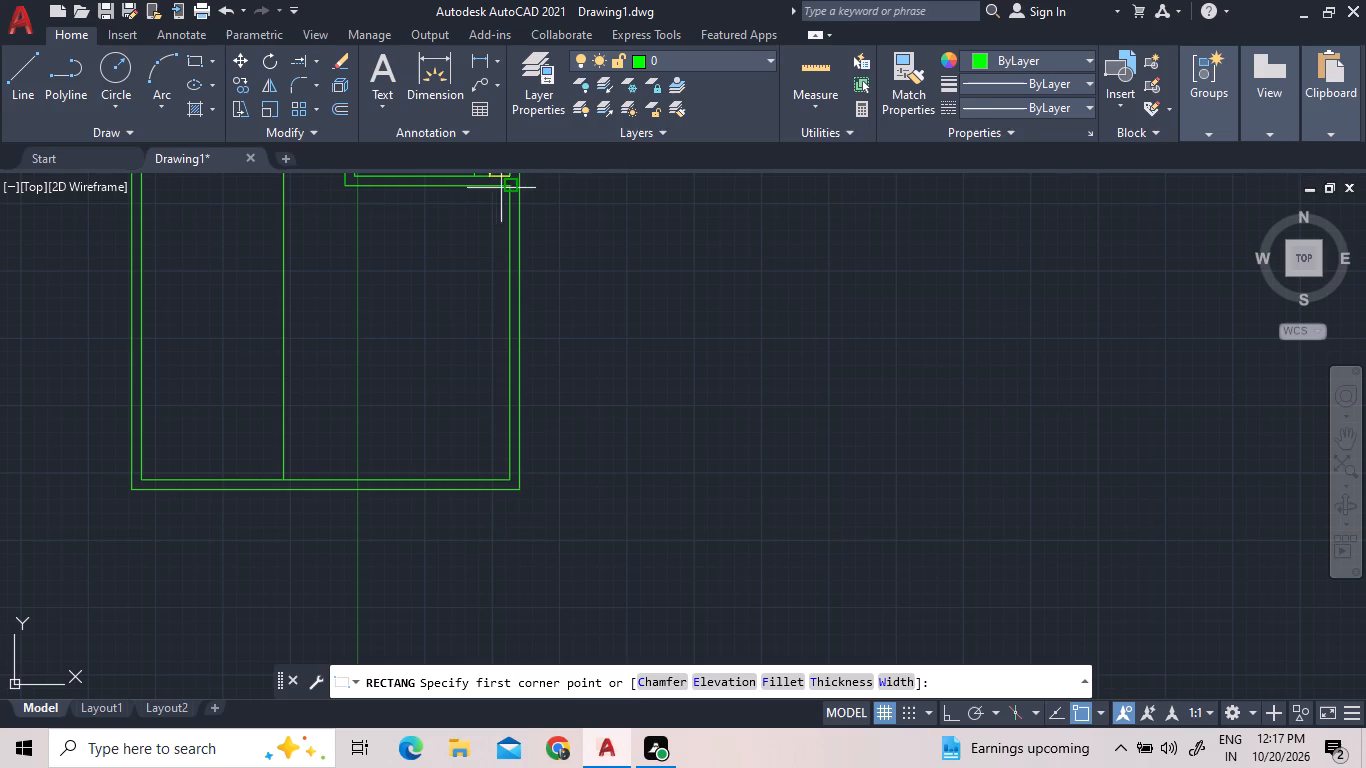
pyautogui.click(506, 186)
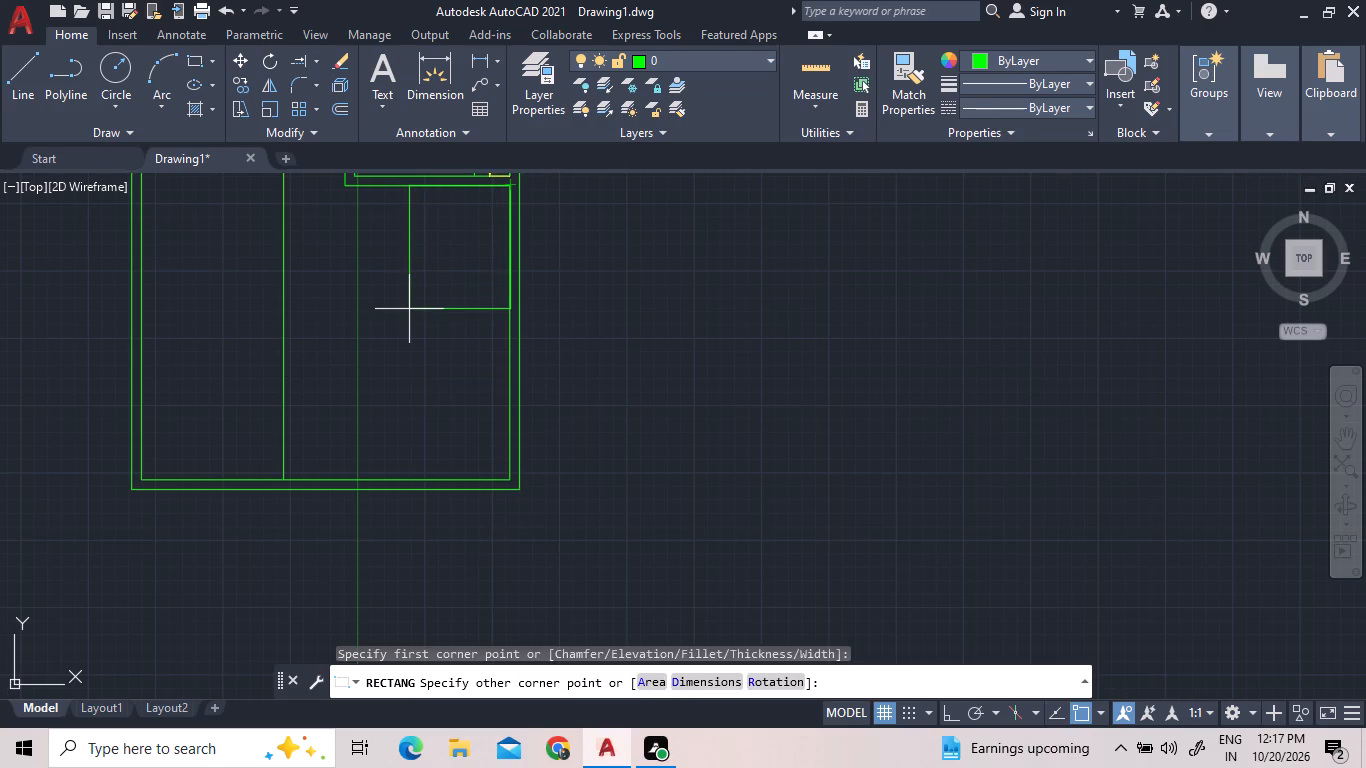
pyautogui.write('D')
pyautogui.press('space')
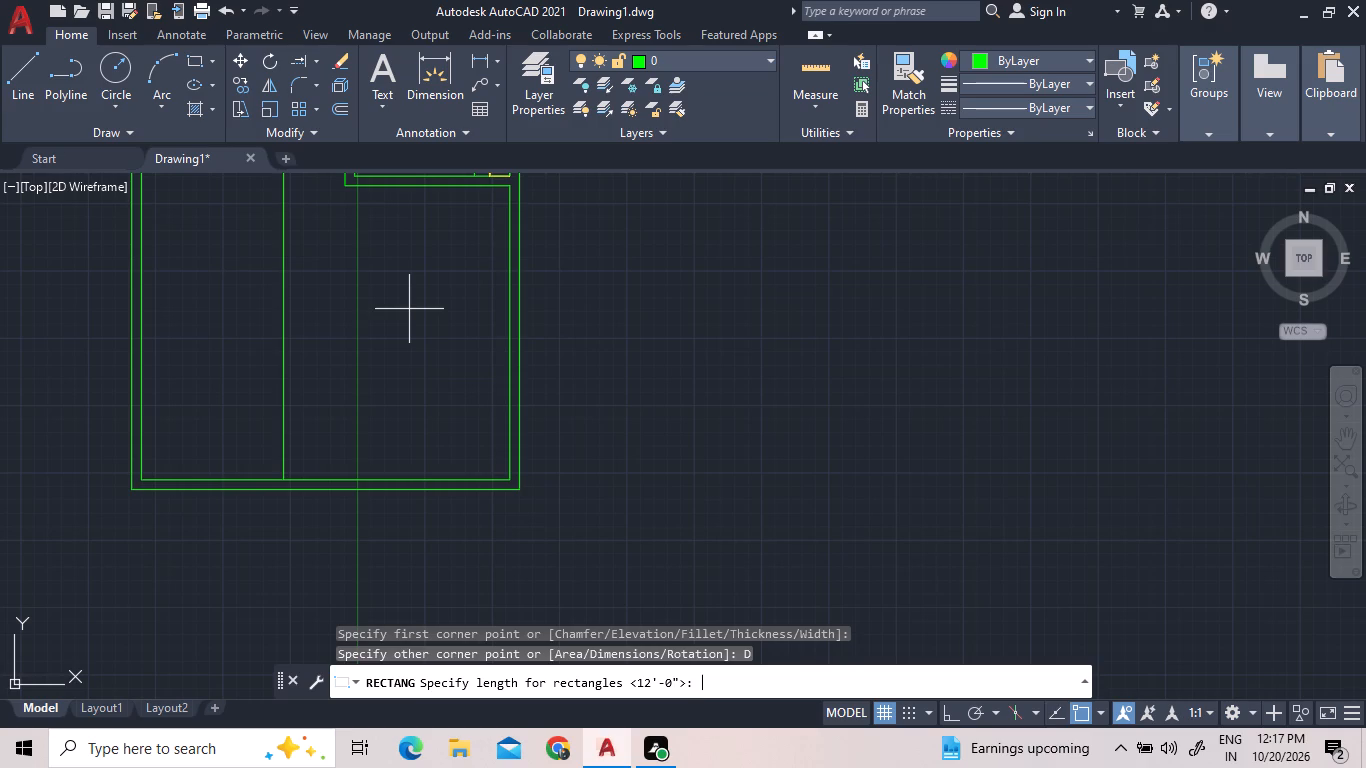
pyautogui.write("12'")
pyautogui.press('Return')
pyautogui.write("12'")
pyautogui.press('Return')
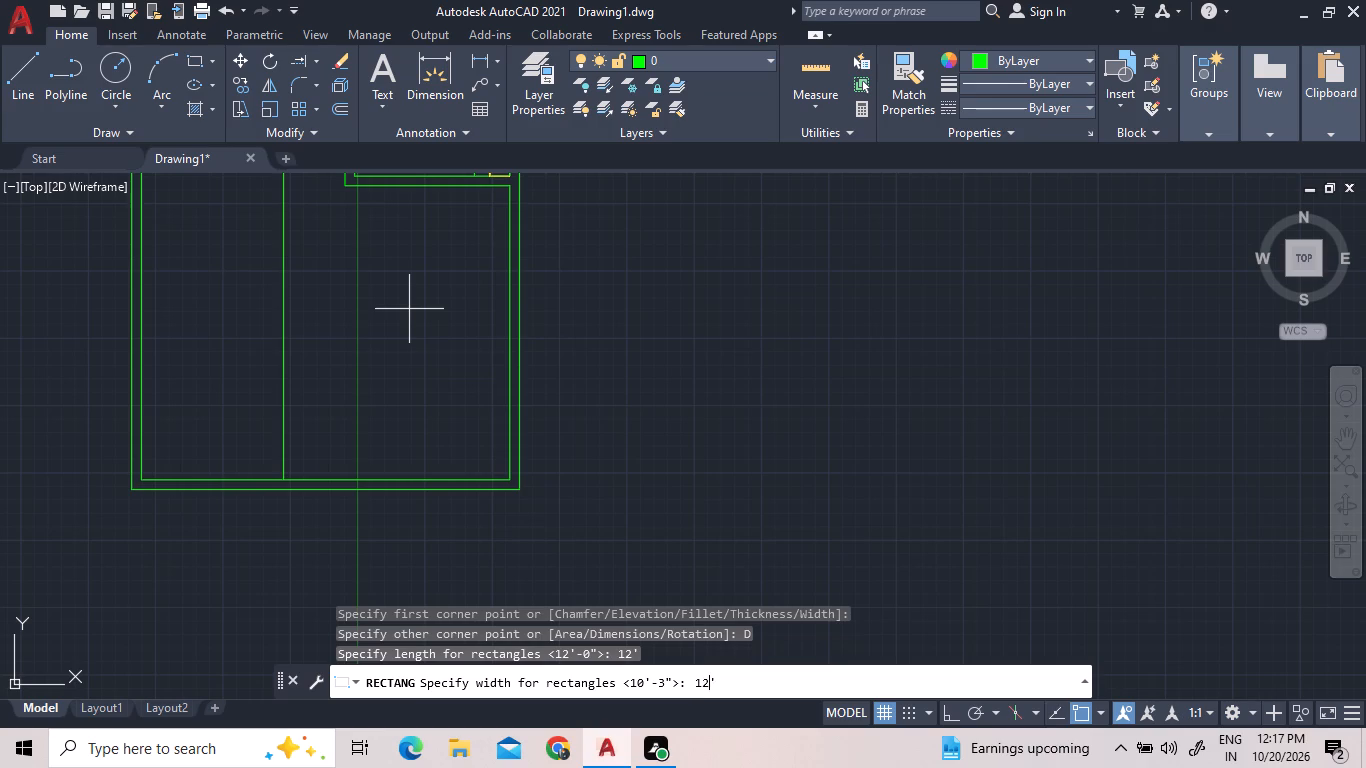
pyautogui.click(465, 275)
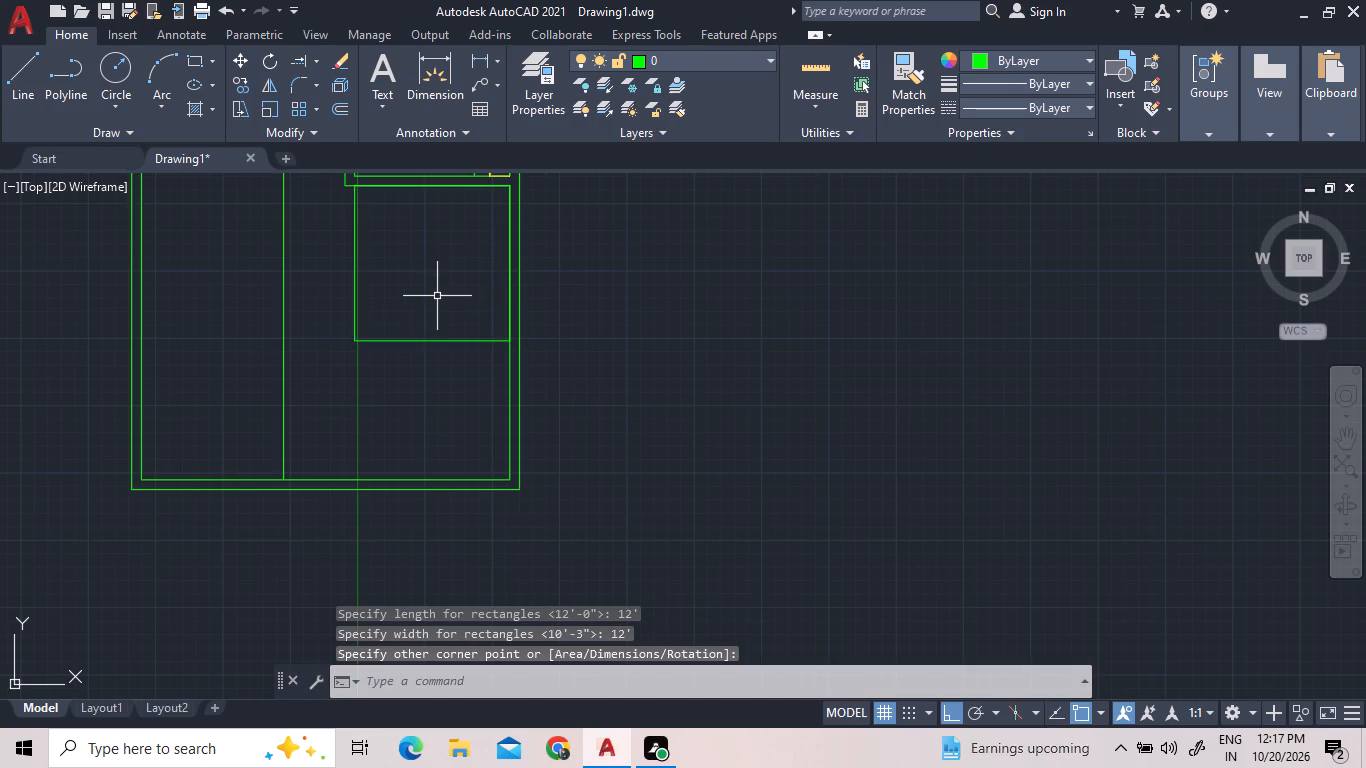
# Explode the new 12' by 12' rectangle into separate lines.
pyautogui.scroll(-2, 415, 328)
pyautogui.scroll(2, 432, 273)
pyautogui.click(399, 342)
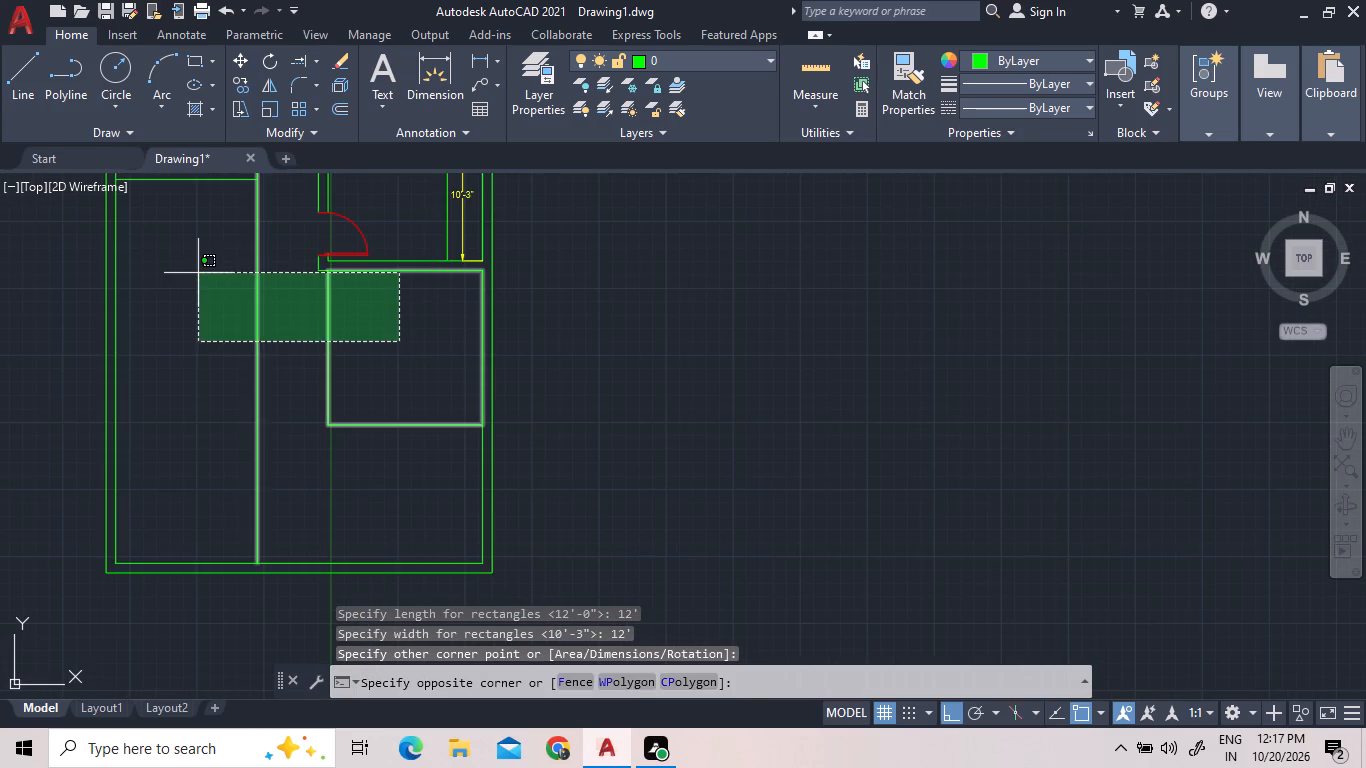
pyautogui.click(293, 298)
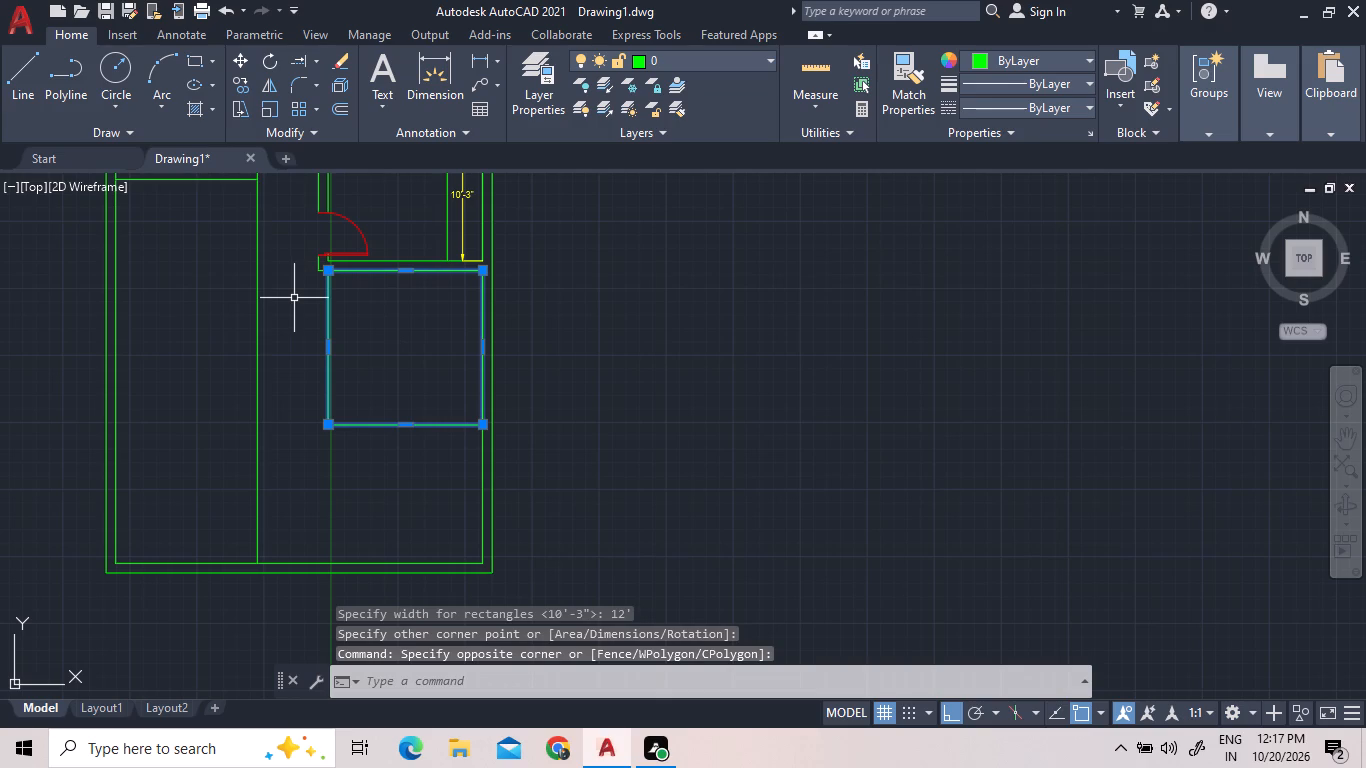
pyautogui.write('X')
pyautogui.press('space')
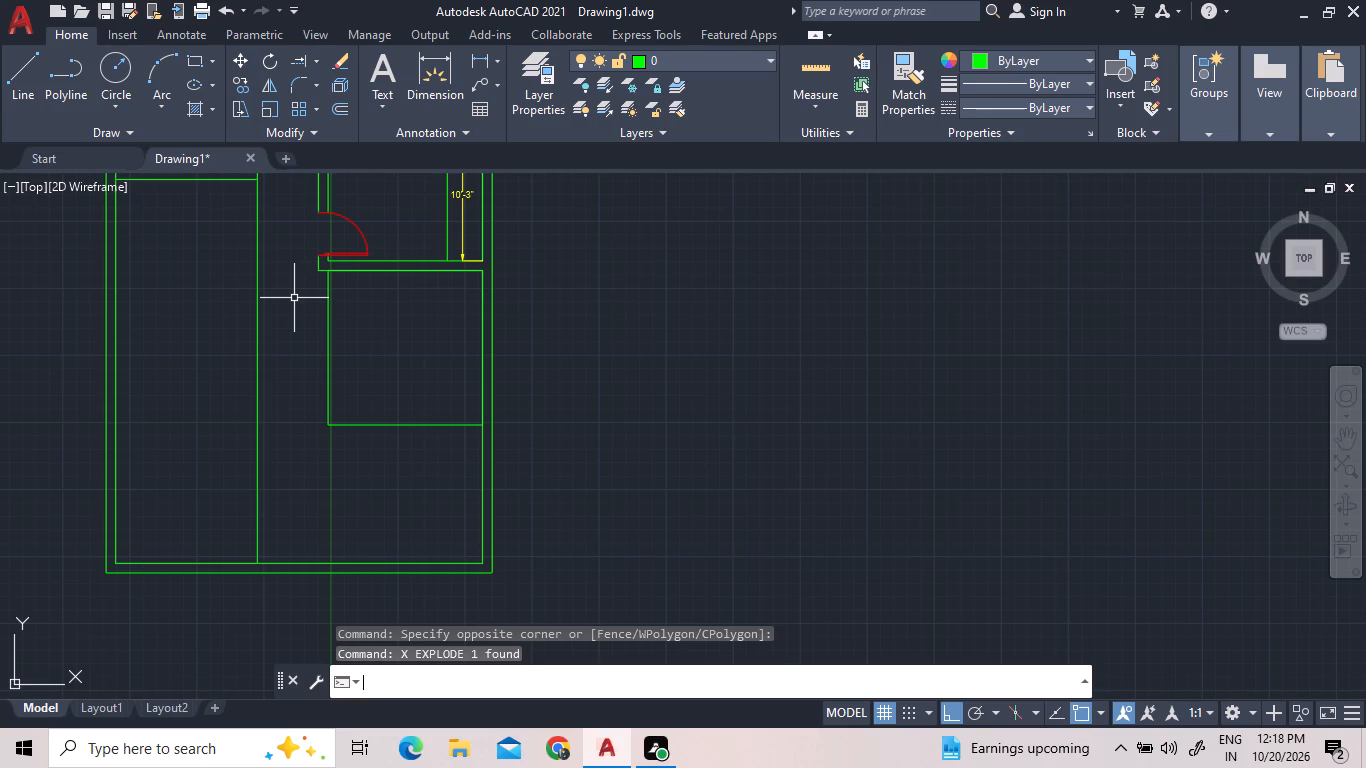
# Offset the 12' square room's west and south lines outward by 9" to form its wall thickness.
pyautogui.press('o')
pyautogui.press('Return')
pyautogui.write('9"')
pyautogui.press('Return')
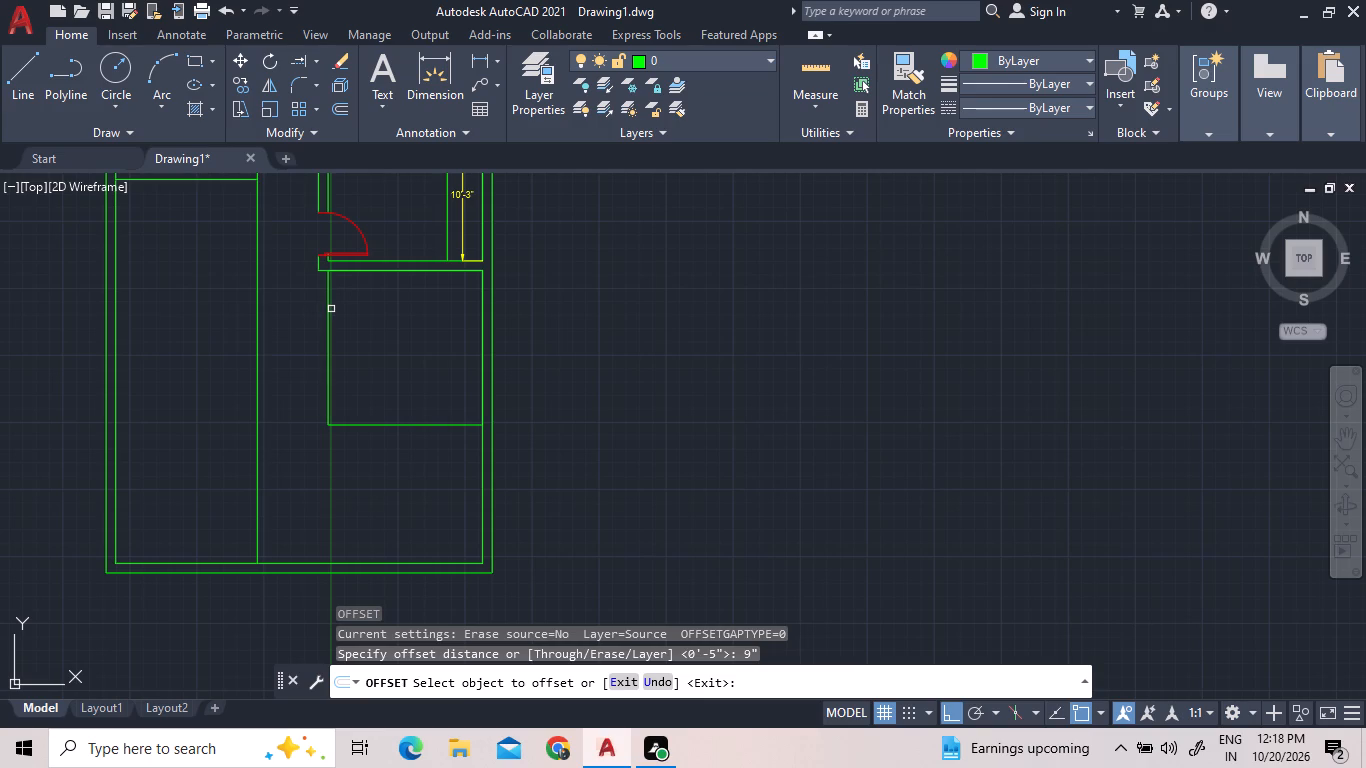
pyautogui.click(326, 309)
pyautogui.click(307, 312)
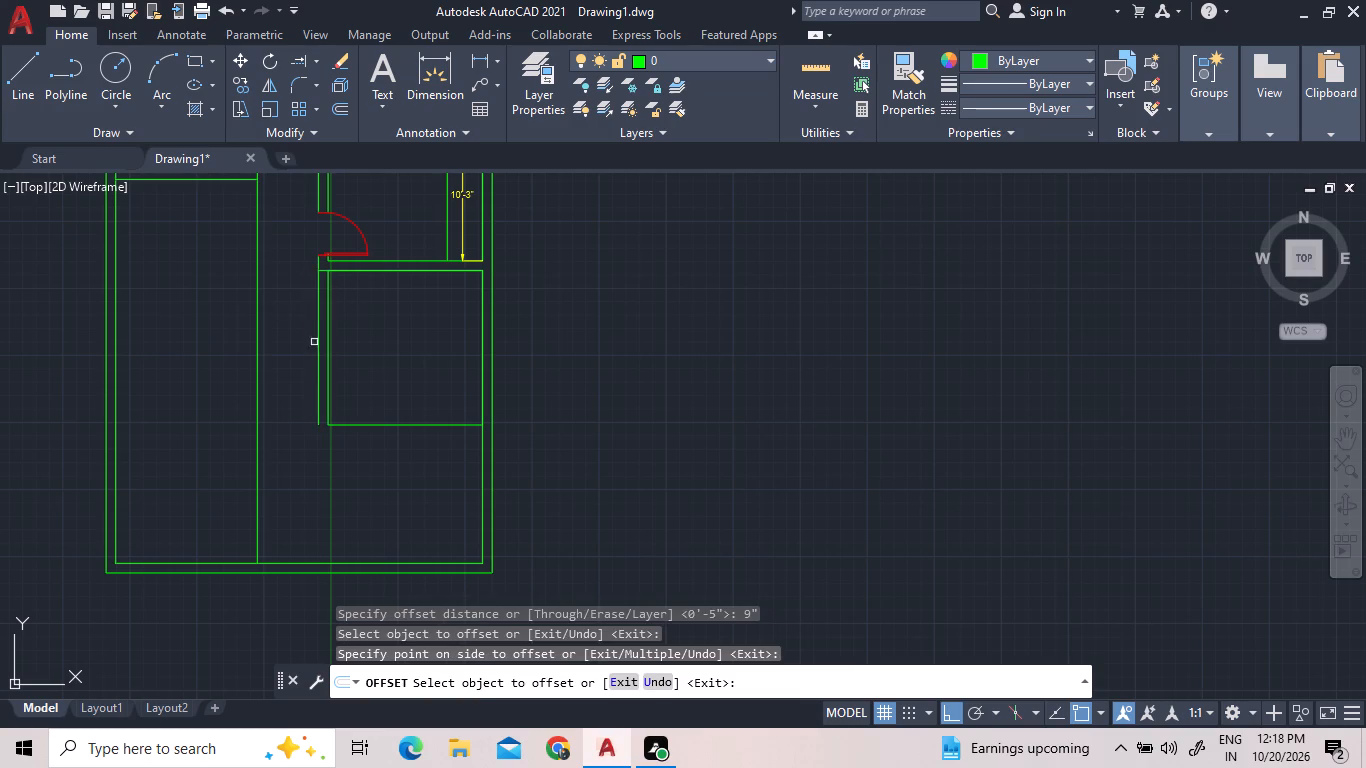
pyautogui.click(353, 425)
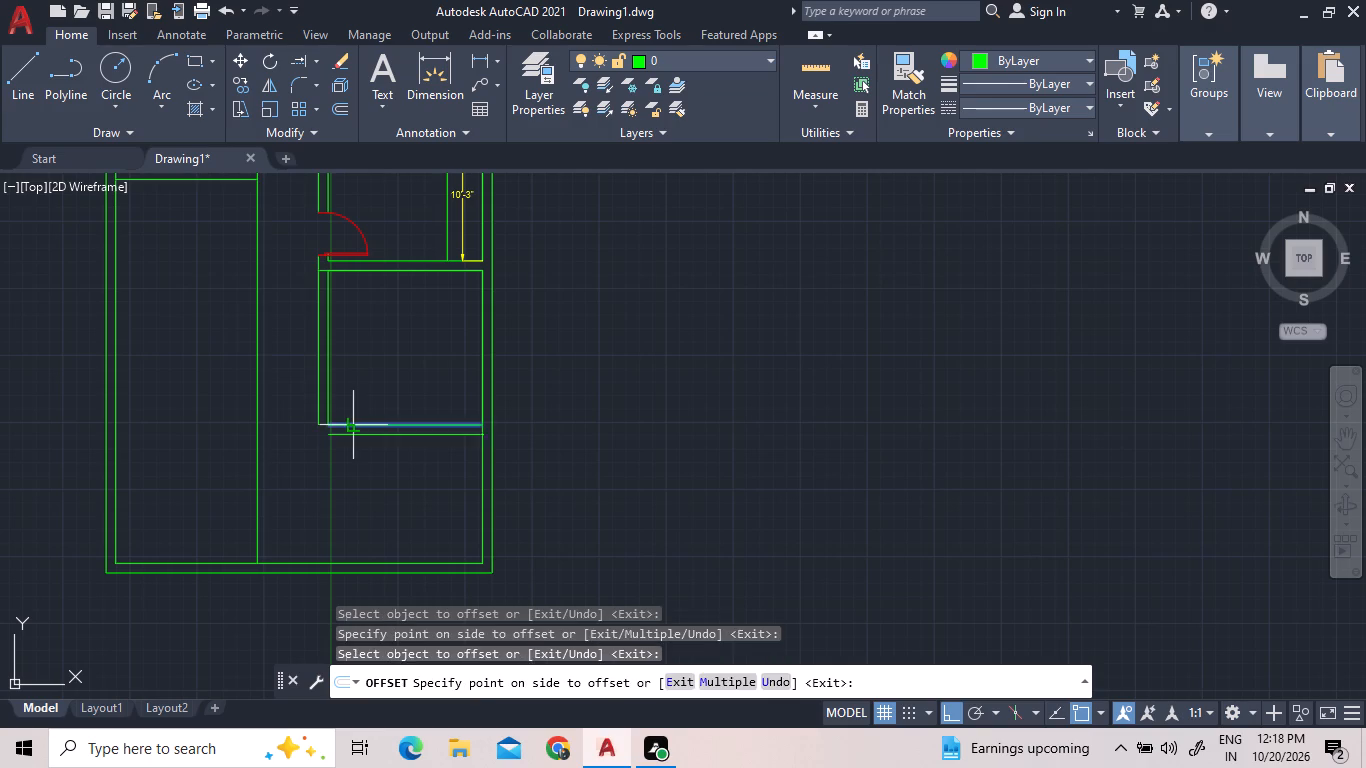
pyautogui.click(354, 431)
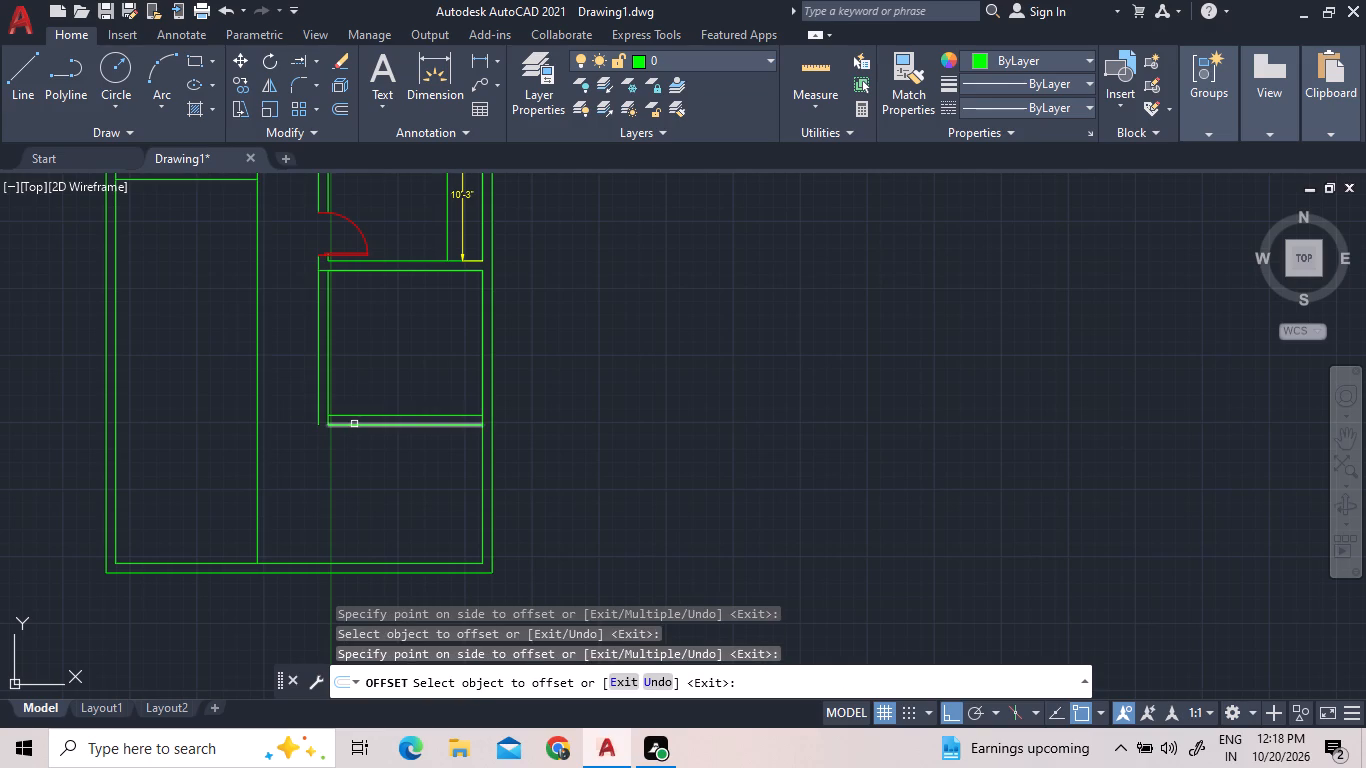
pyautogui.click(354, 424)
pyautogui.click(354, 444)
pyautogui.rightClick(356, 387)
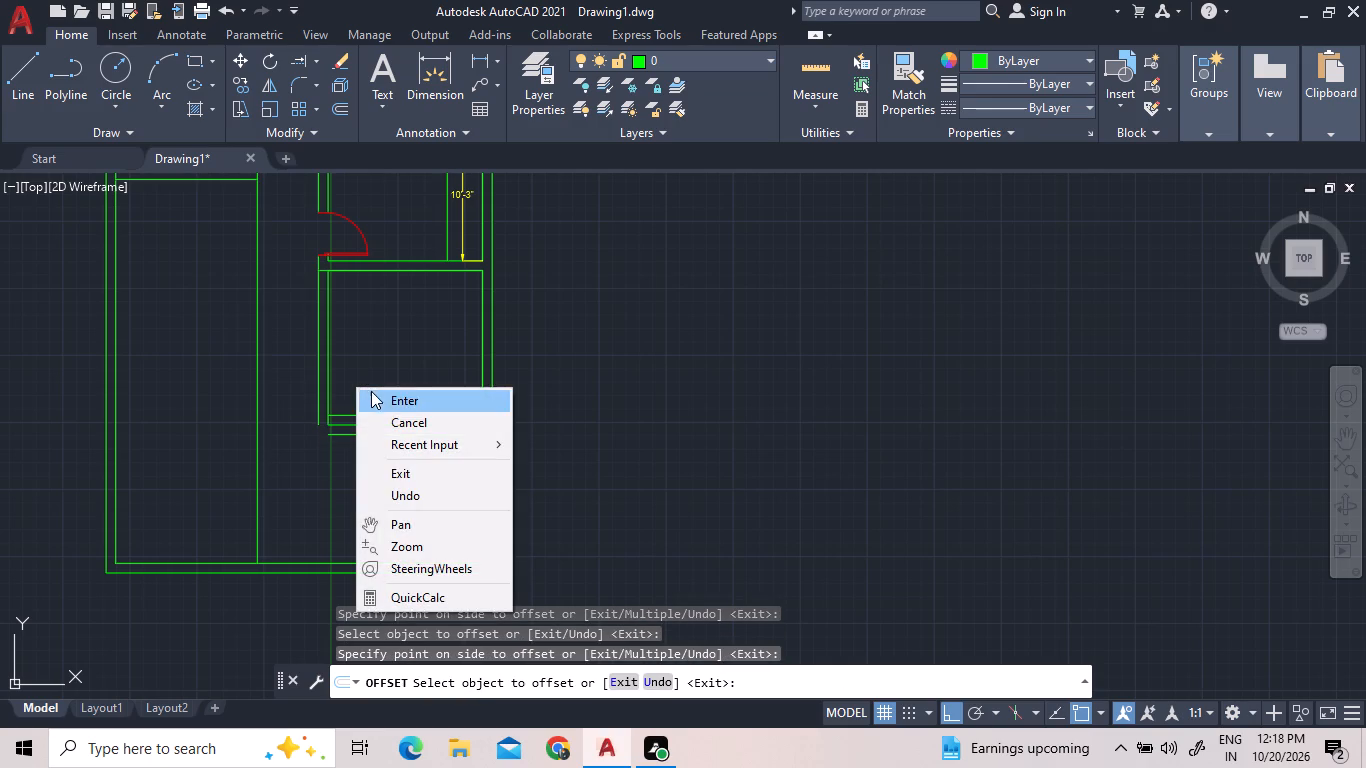
pyautogui.click(371, 391)
# Erase the stray offset line just inside the square room's south line.
pyautogui.click(365, 416)
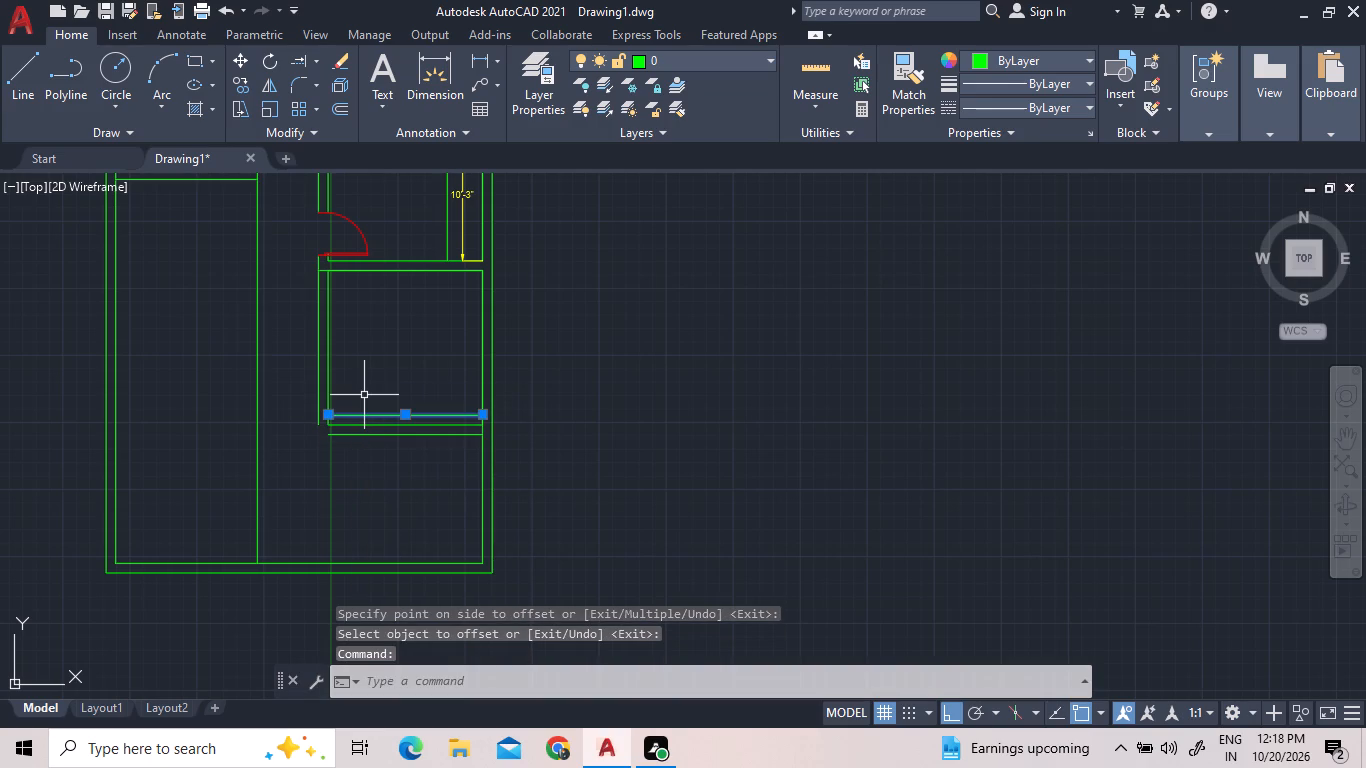
pyautogui.press('Delete')
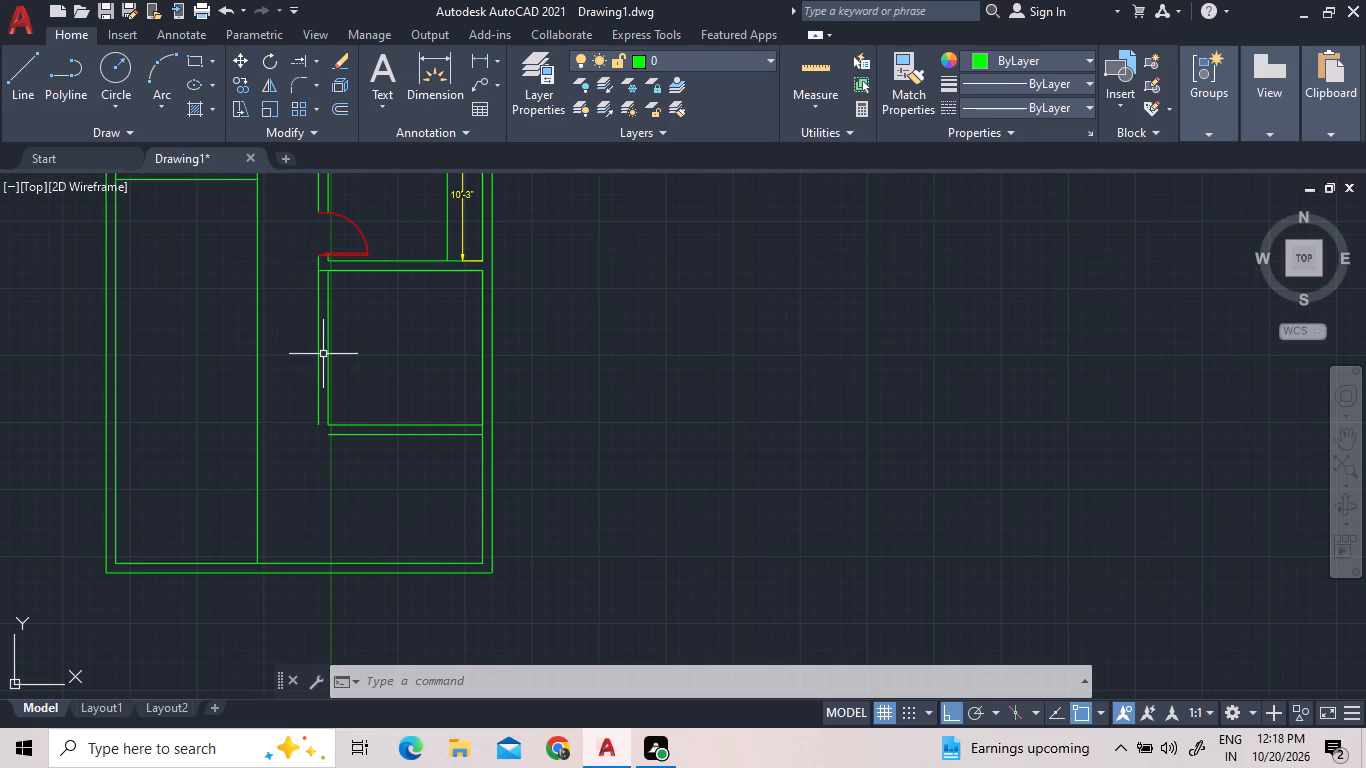
# Fillet the outer west and outer south wall lines of the square room into a corner.
pyautogui.write('F')
pyautogui.press('space')
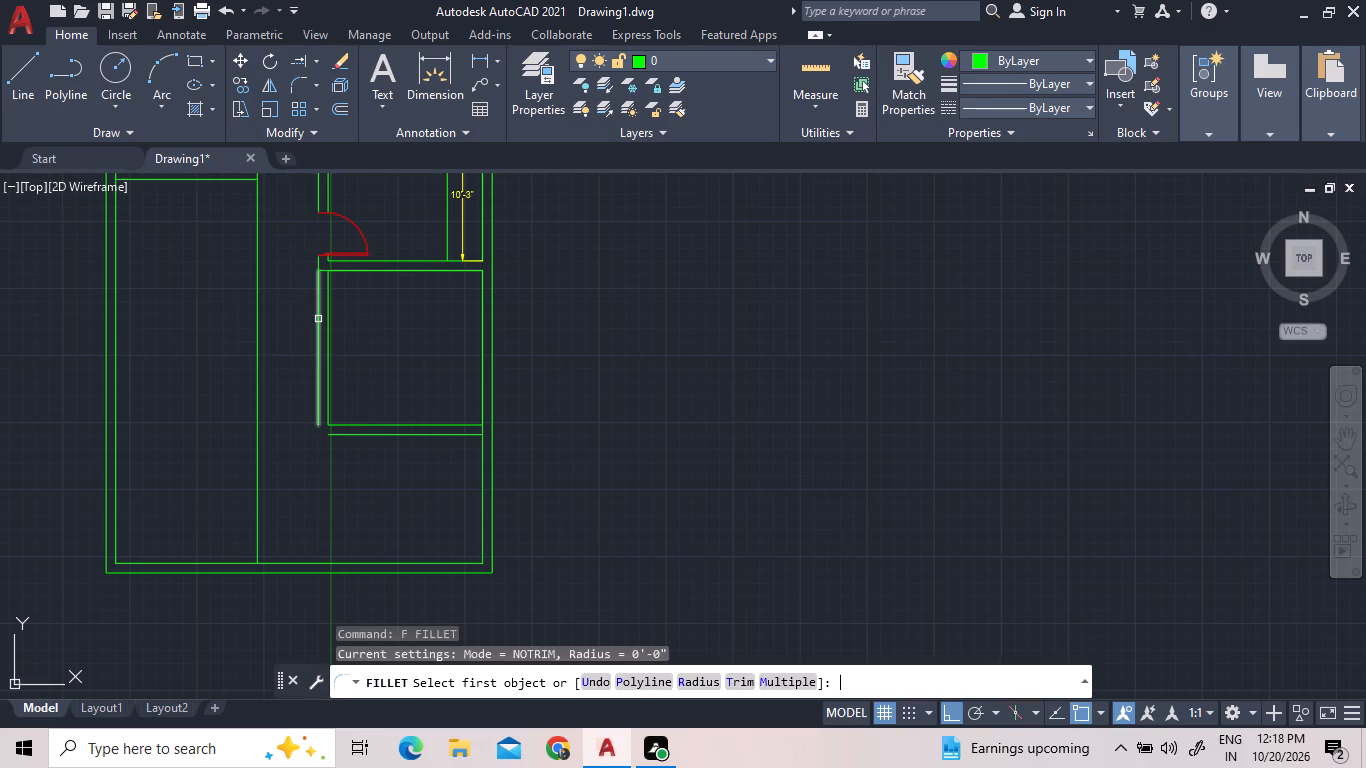
pyautogui.click(318, 365)
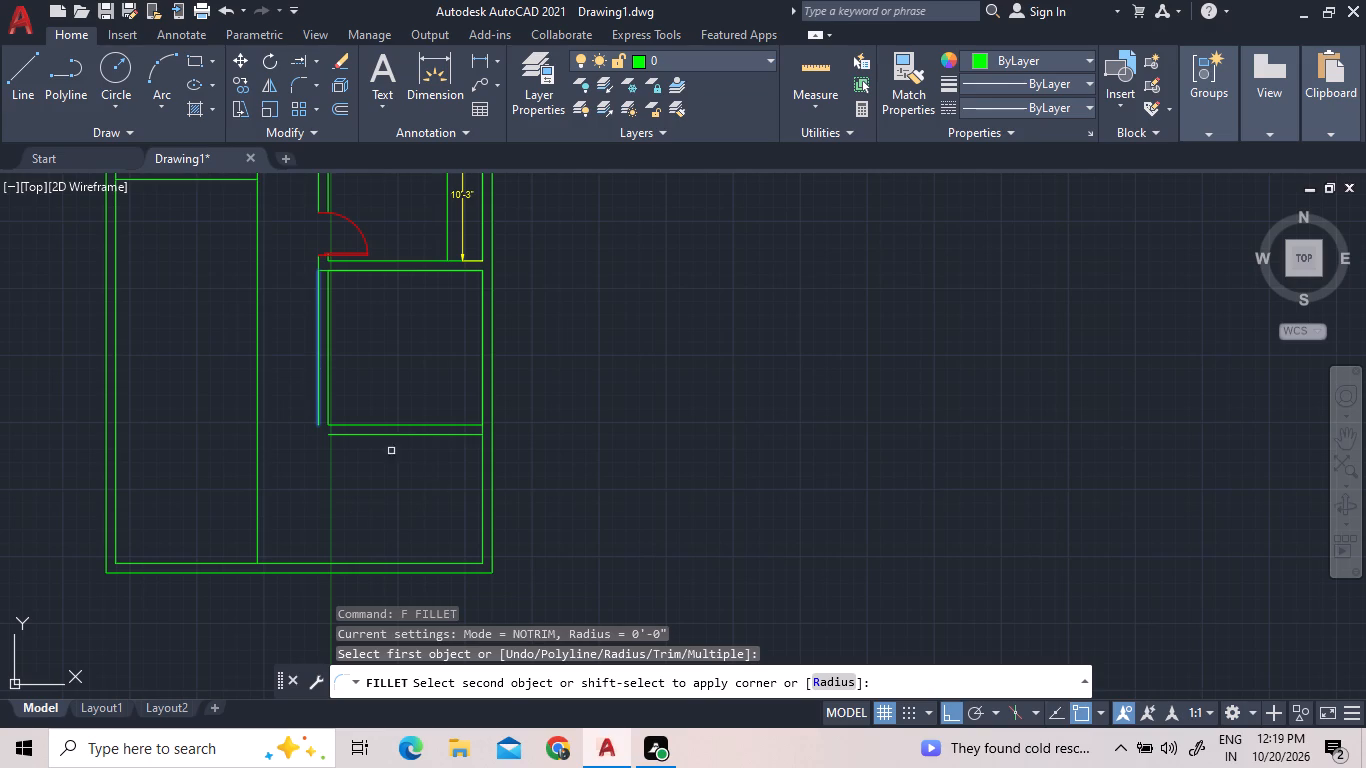
pyautogui.keyDown('shift'); pyautogui.click(358, 433); pyautogui.keyUp('shift')
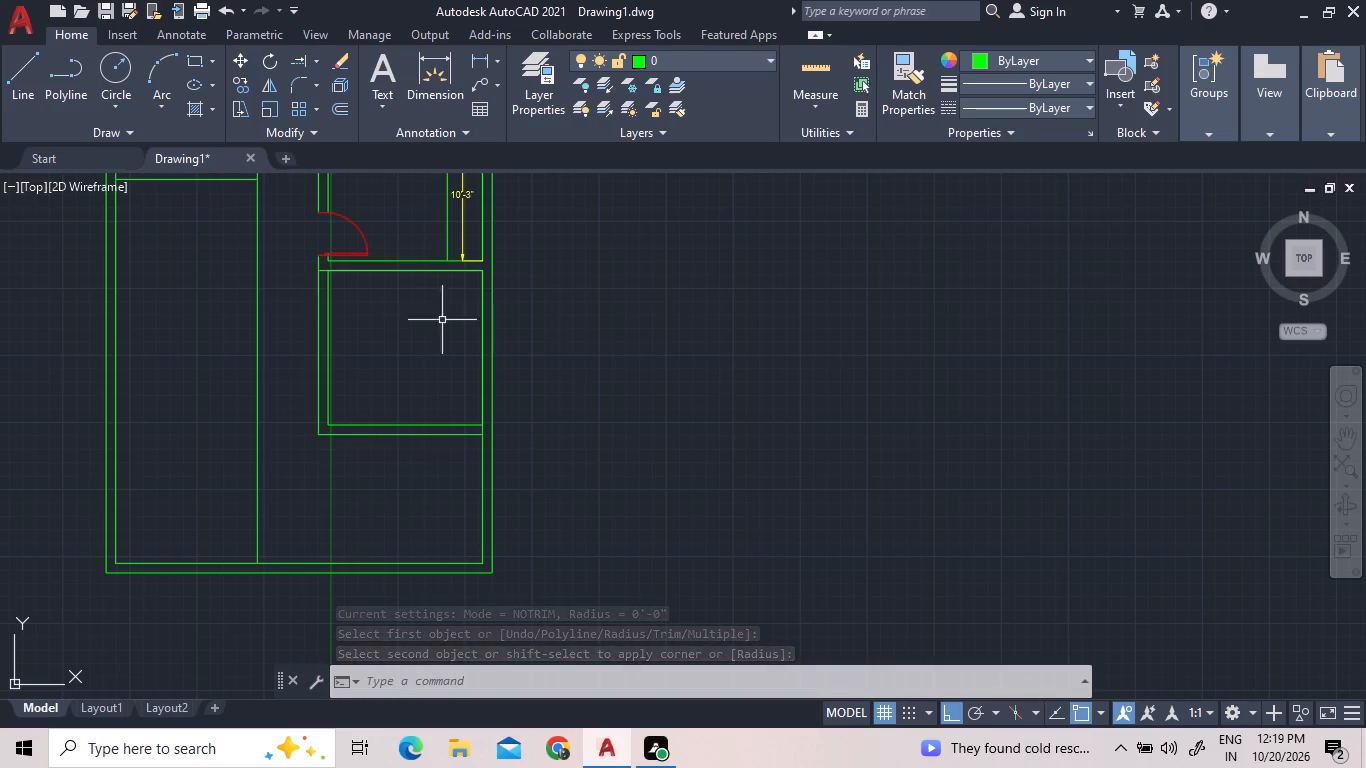
# Trim the wall lines crossing the square room's northwest wall junction and its south wall's junction with the east wall.
pyautogui.click(316, 53)
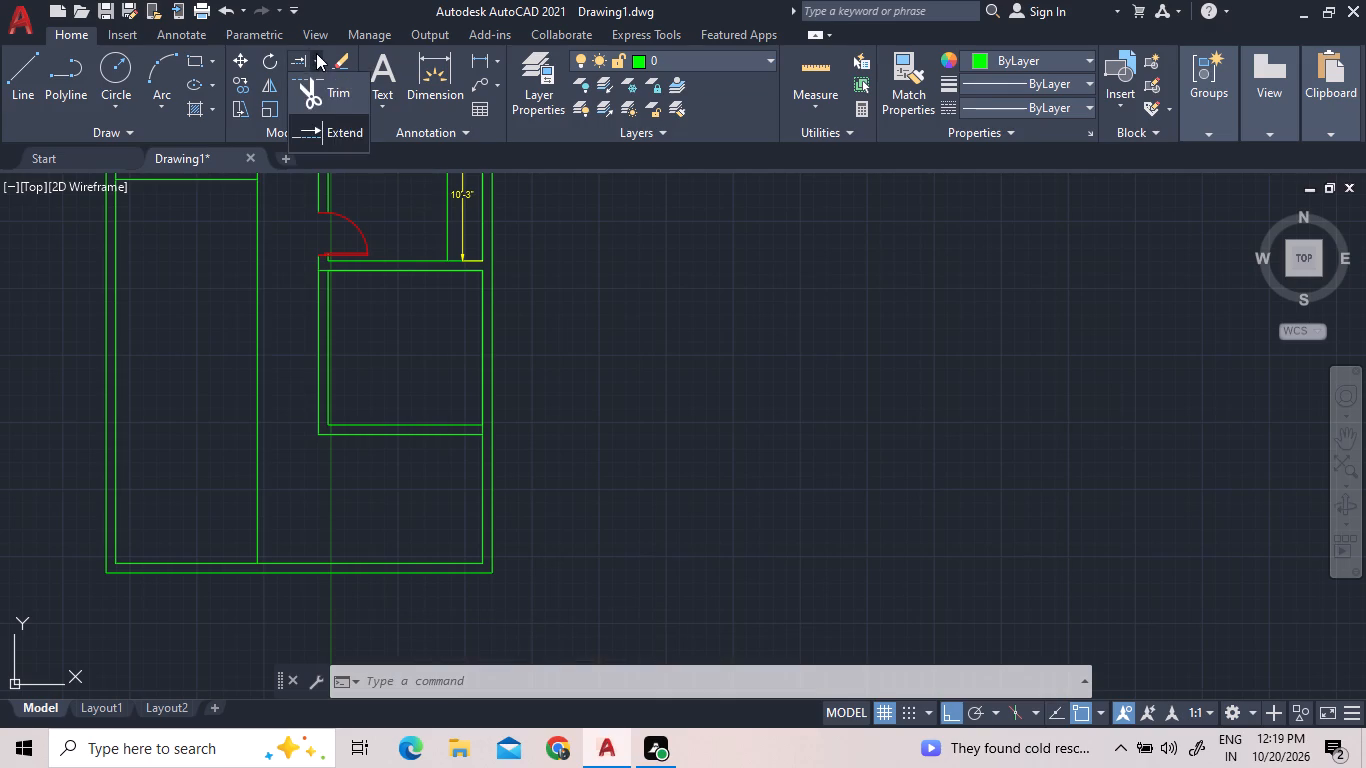
pyautogui.click(311, 88)
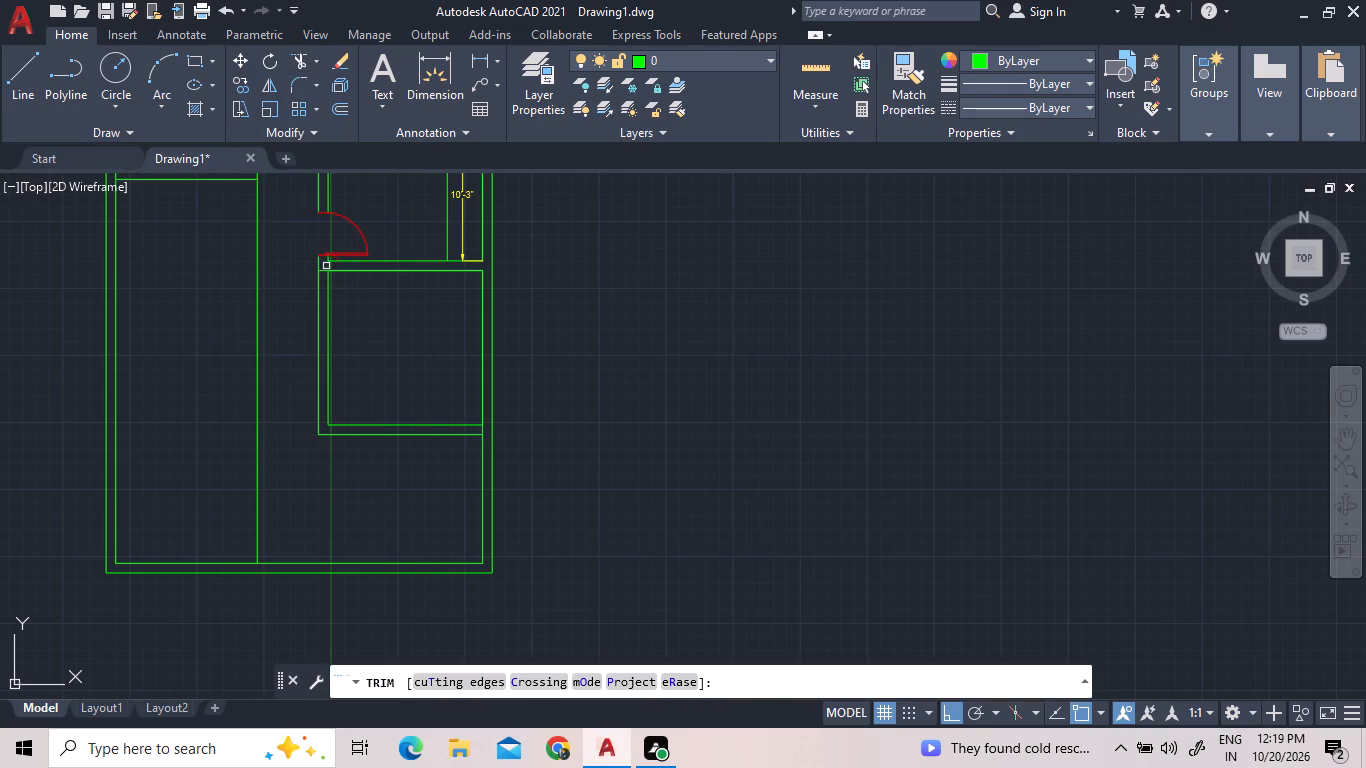
pyautogui.click(324, 272)
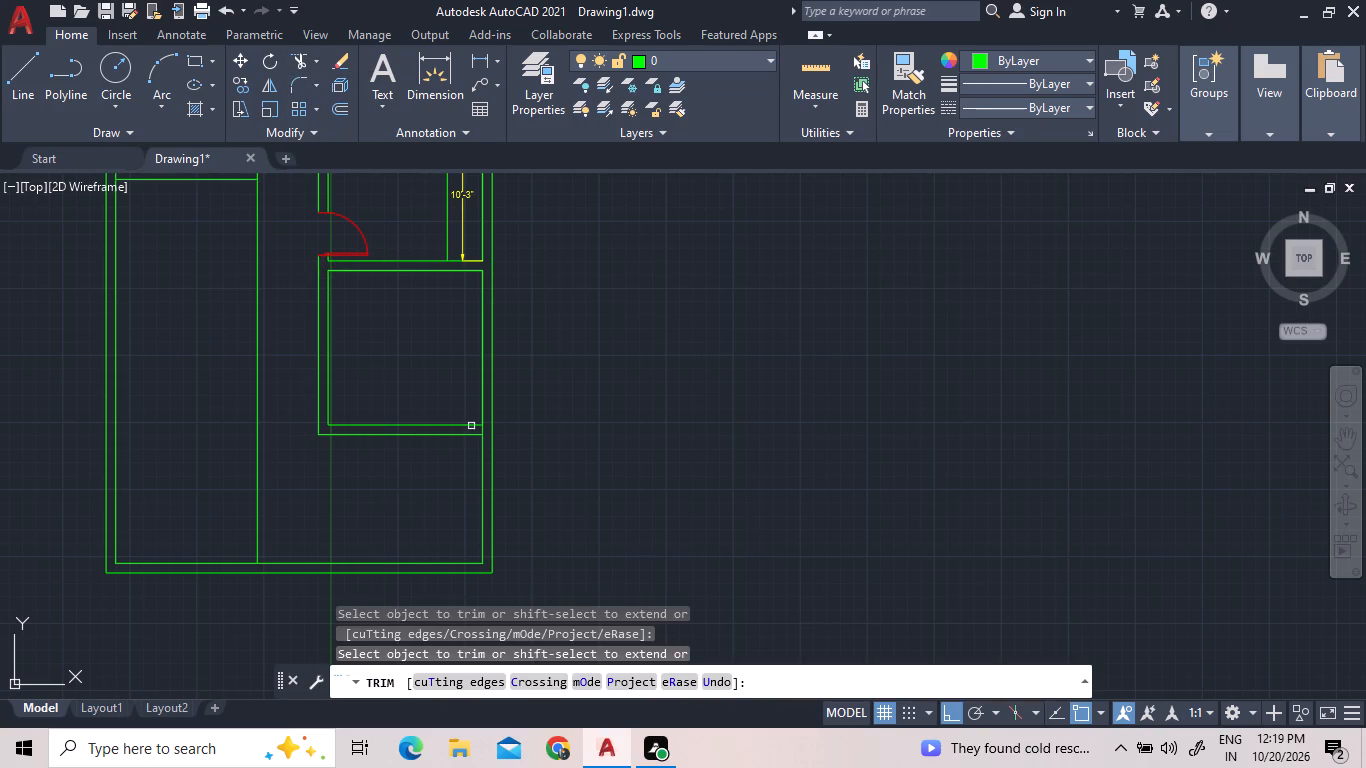
pyautogui.click(480, 431)
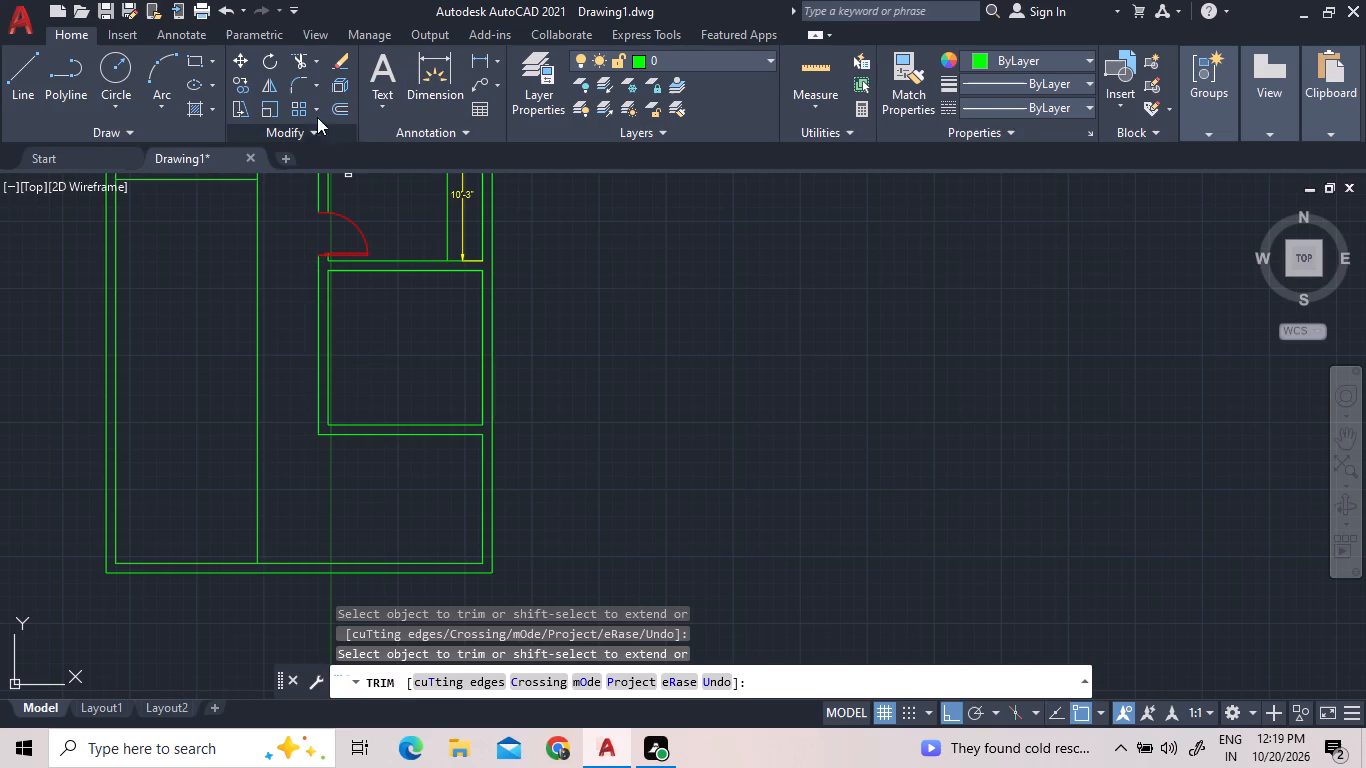
# On the door layer, draw a line across the west wall's thickness at the square room's northwest inner corner.
pyautogui.click(651, 57)
pyautogui.click(676, 154)
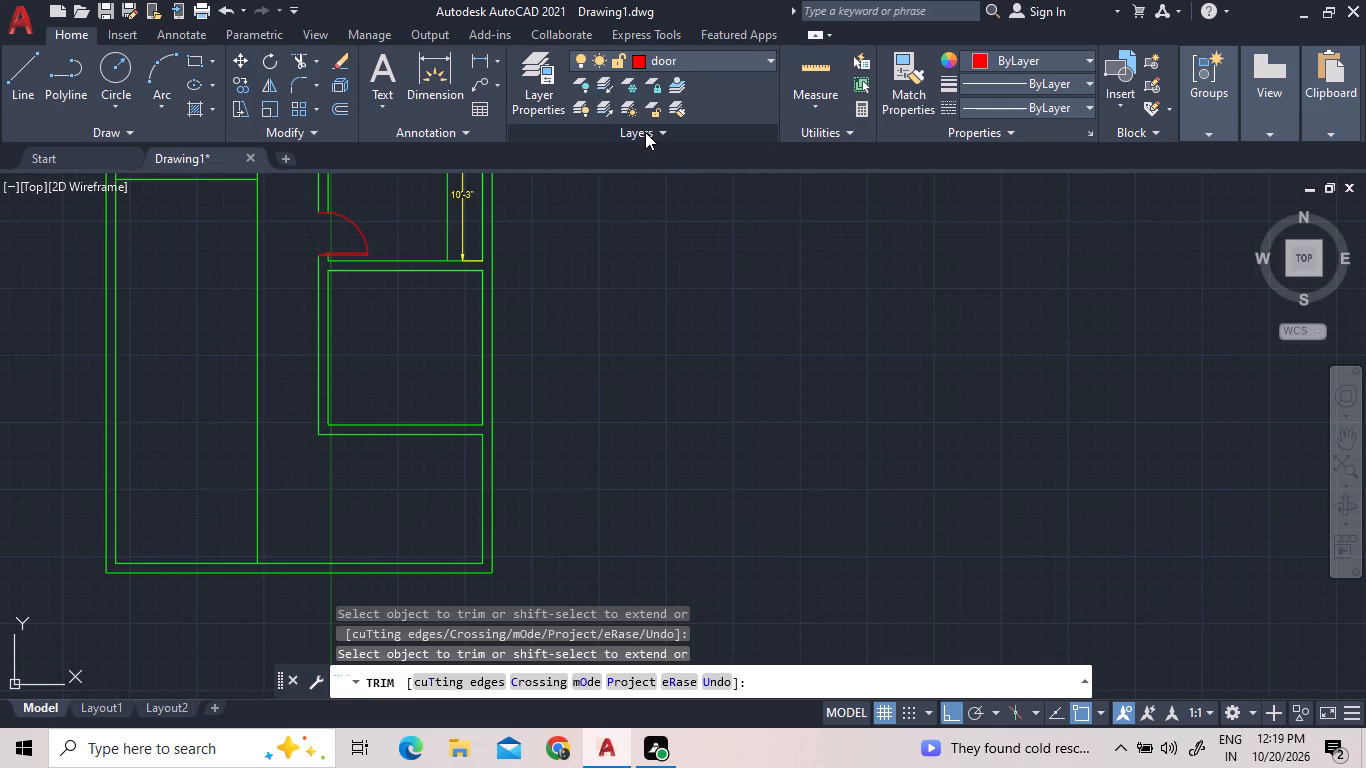
pyautogui.click(11, 80)
pyautogui.scroll(2, 339, 284)
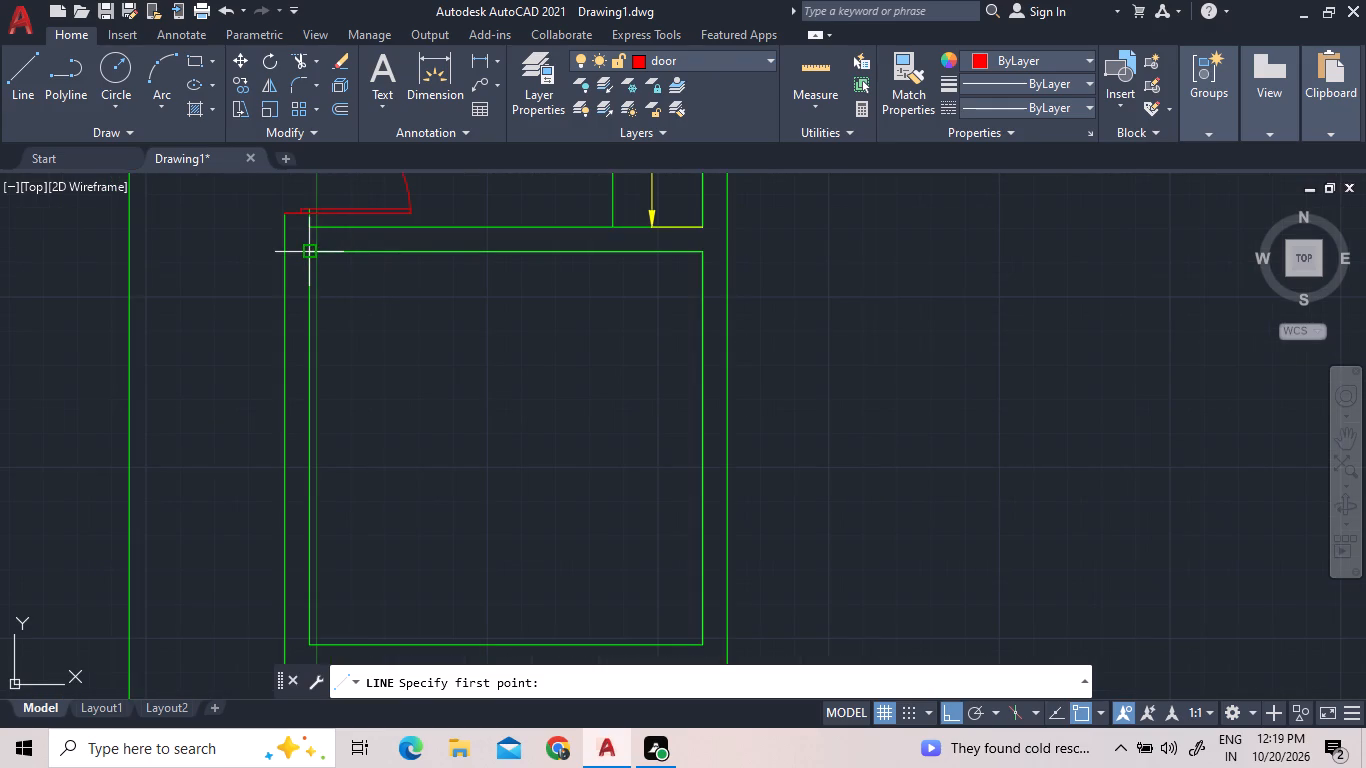
pyautogui.click(308, 249)
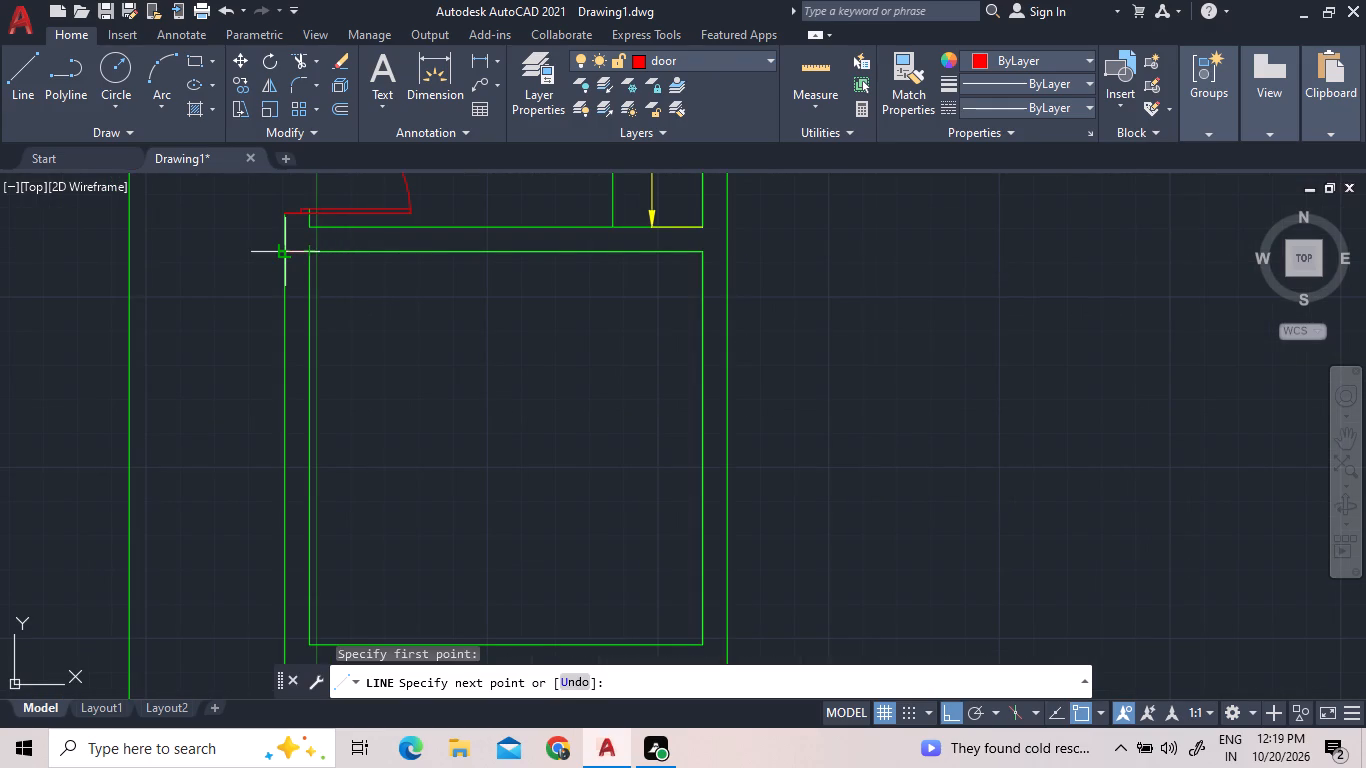
pyautogui.click(285, 255)
pyautogui.rightClick(359, 267)
pyautogui.click(371, 274)
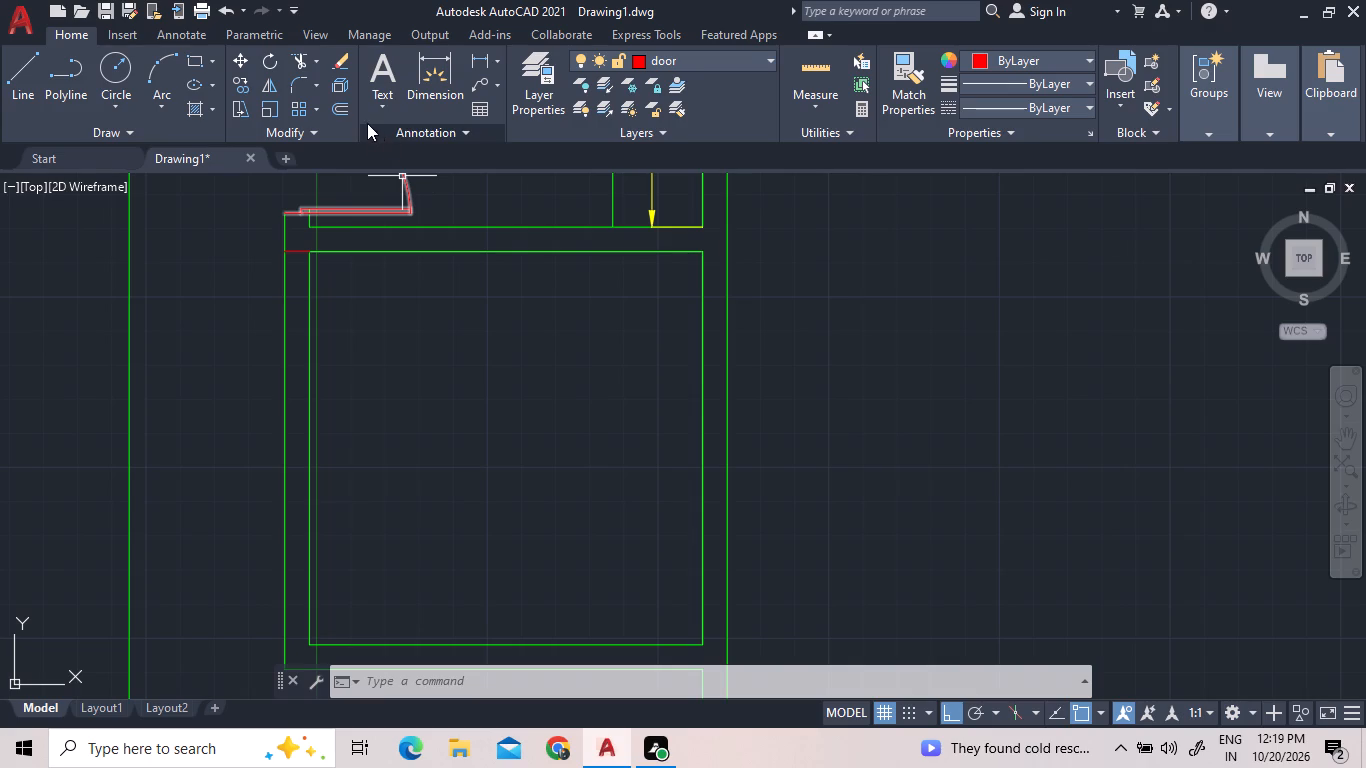
# Offset the red line across the west wall 5" to the south to mark the door jamb.
pyautogui.click(337, 111)
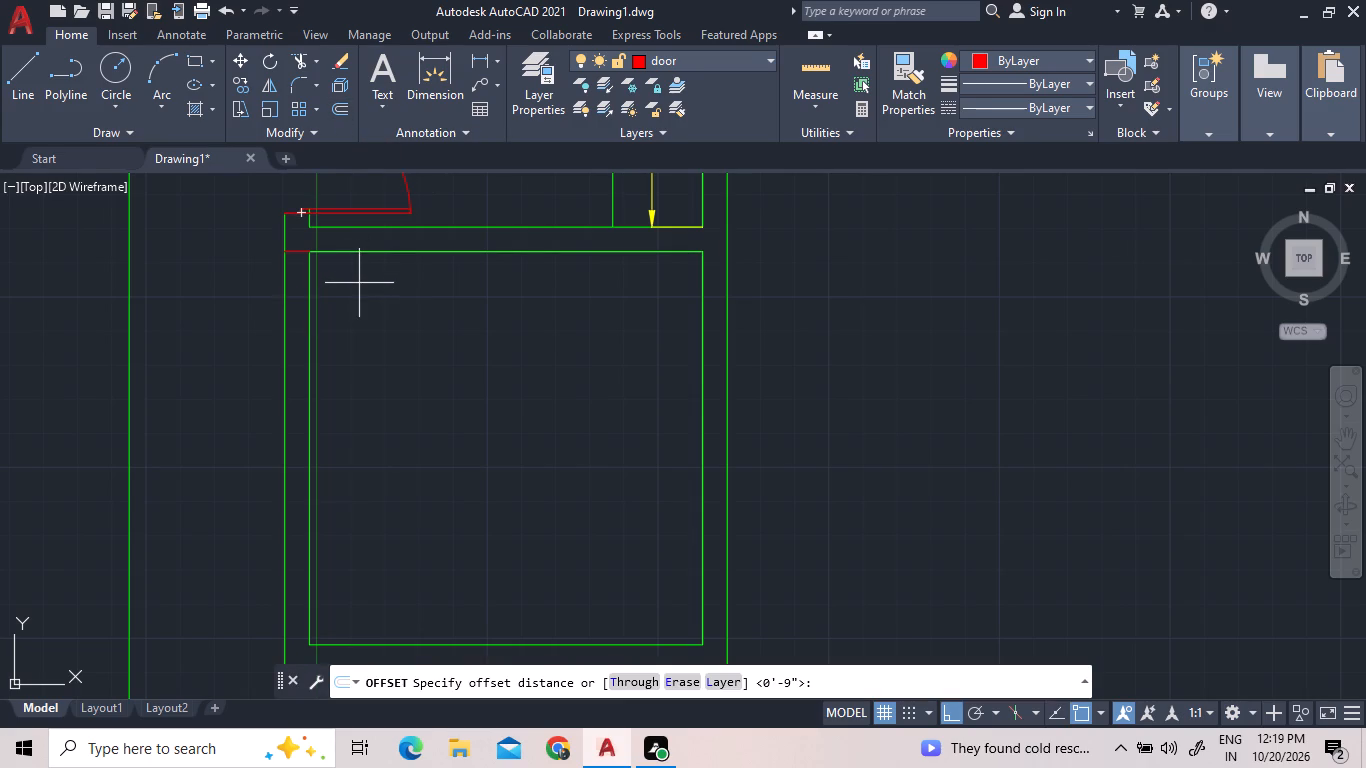
pyautogui.write('5"')
pyautogui.press('Return')
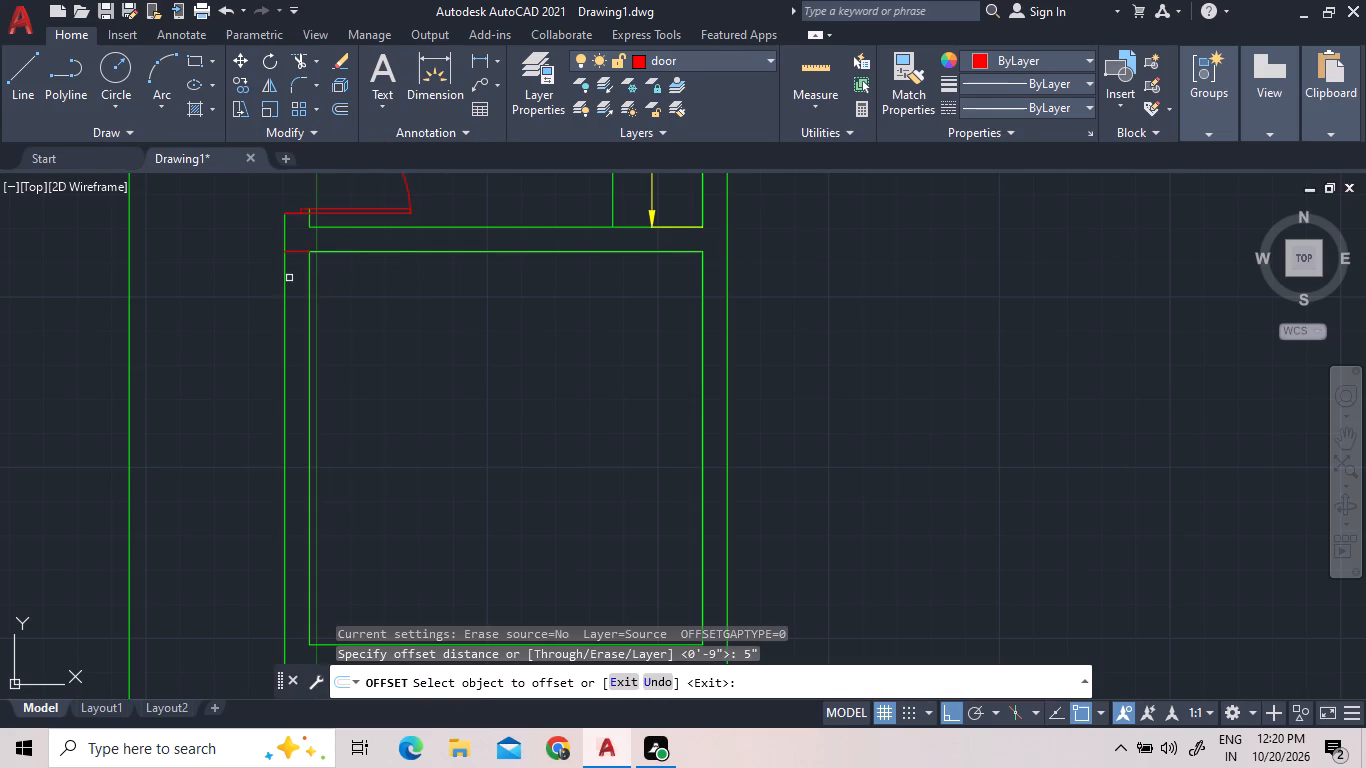
pyautogui.click(297, 251)
pyautogui.click(300, 282)
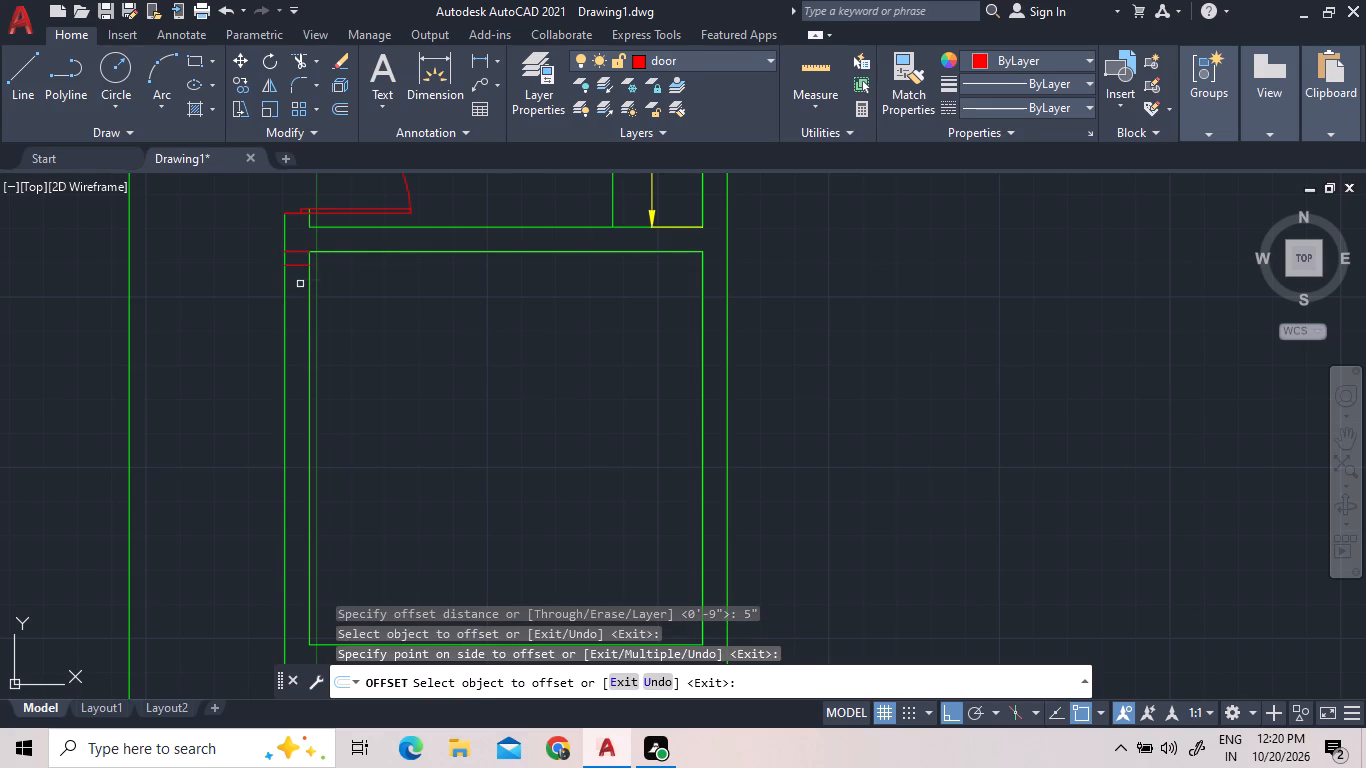
pyautogui.rightClick(449, 303)
pyautogui.click(452, 316)
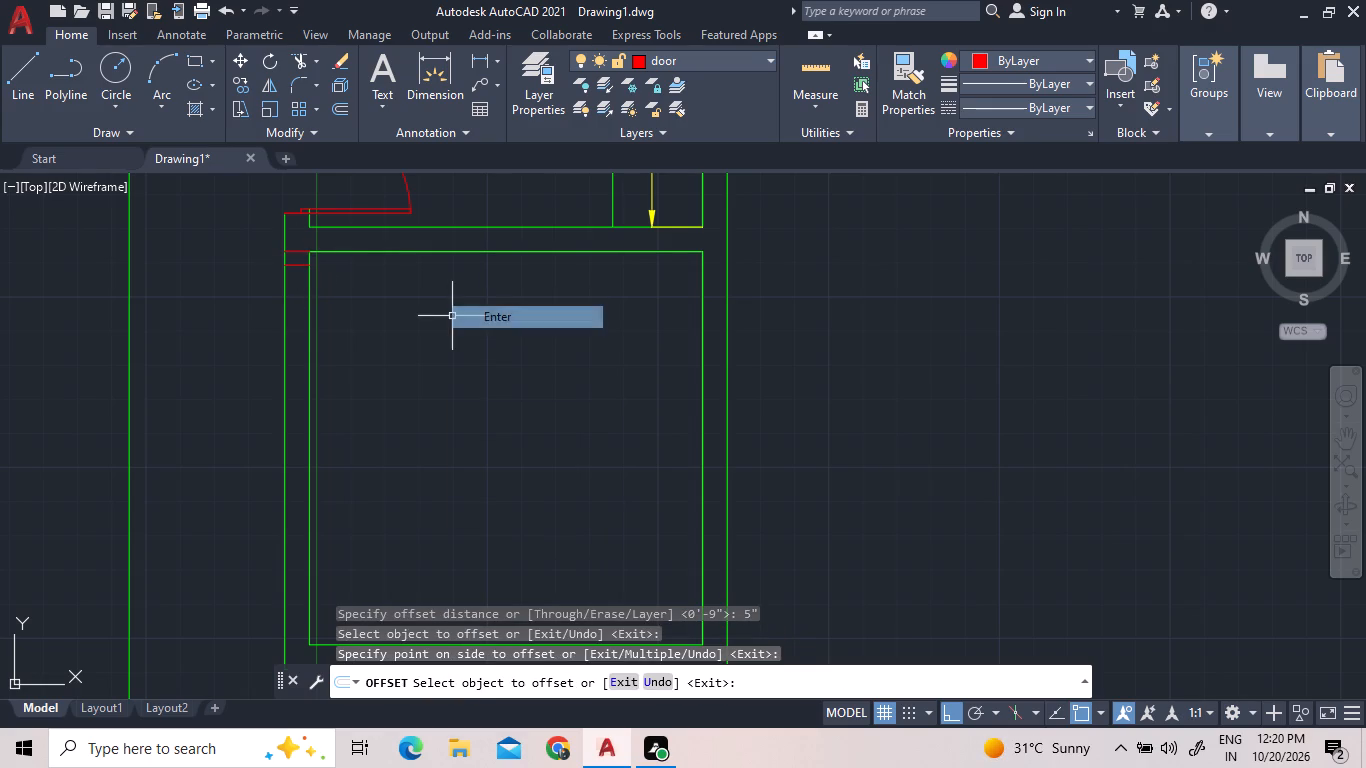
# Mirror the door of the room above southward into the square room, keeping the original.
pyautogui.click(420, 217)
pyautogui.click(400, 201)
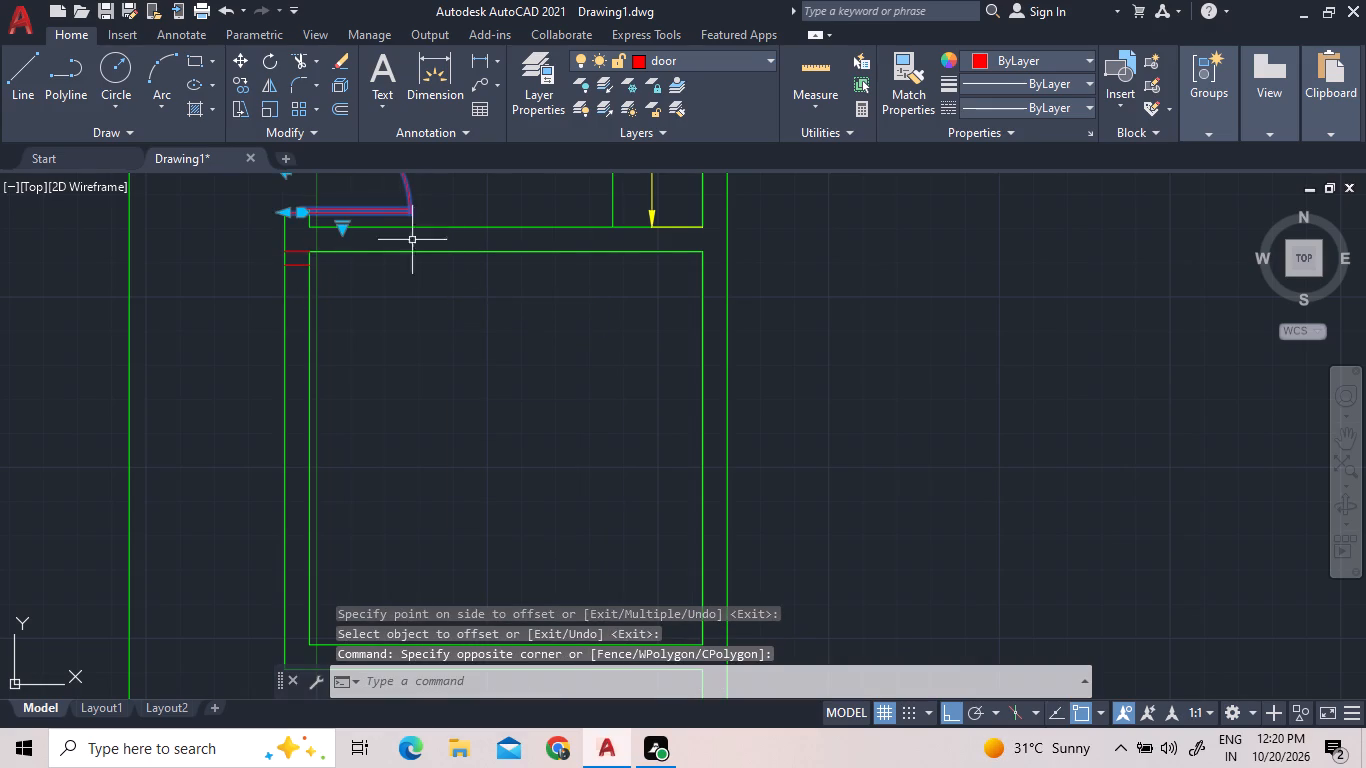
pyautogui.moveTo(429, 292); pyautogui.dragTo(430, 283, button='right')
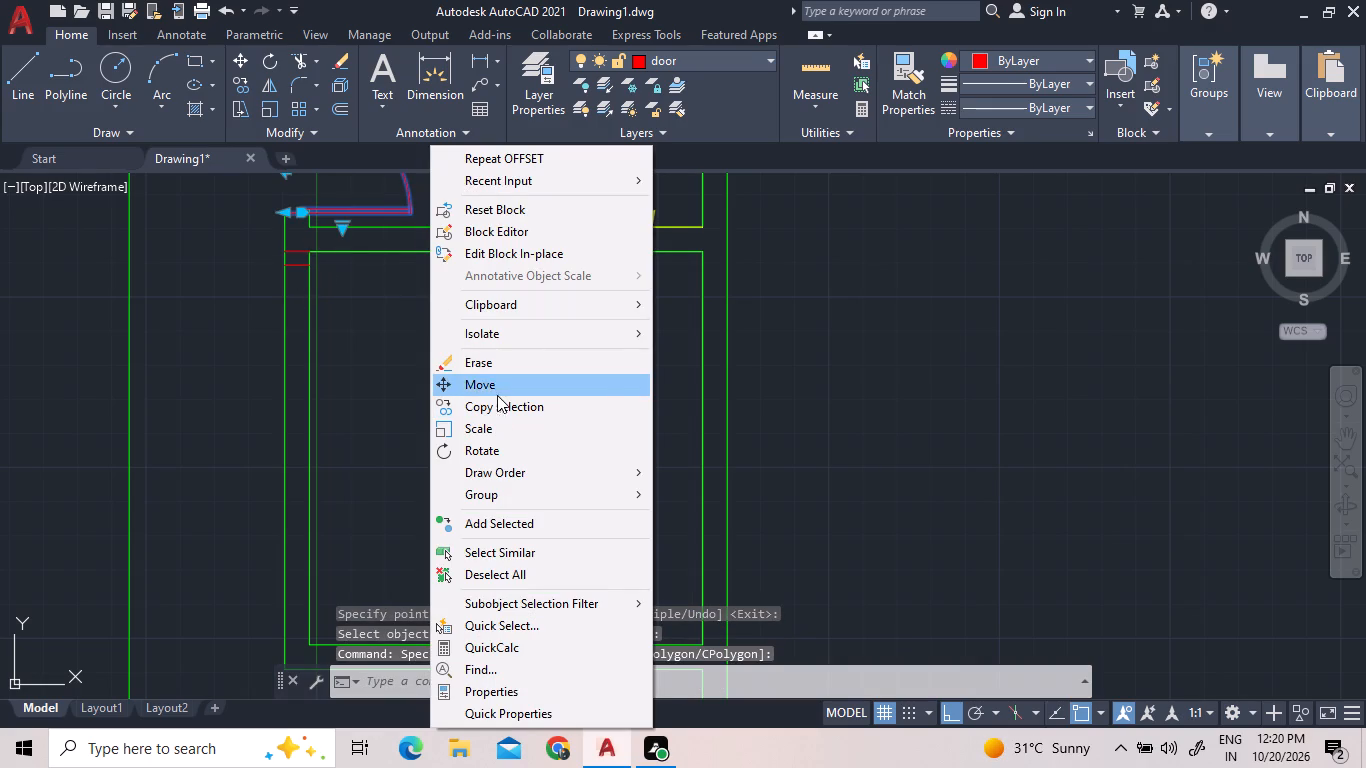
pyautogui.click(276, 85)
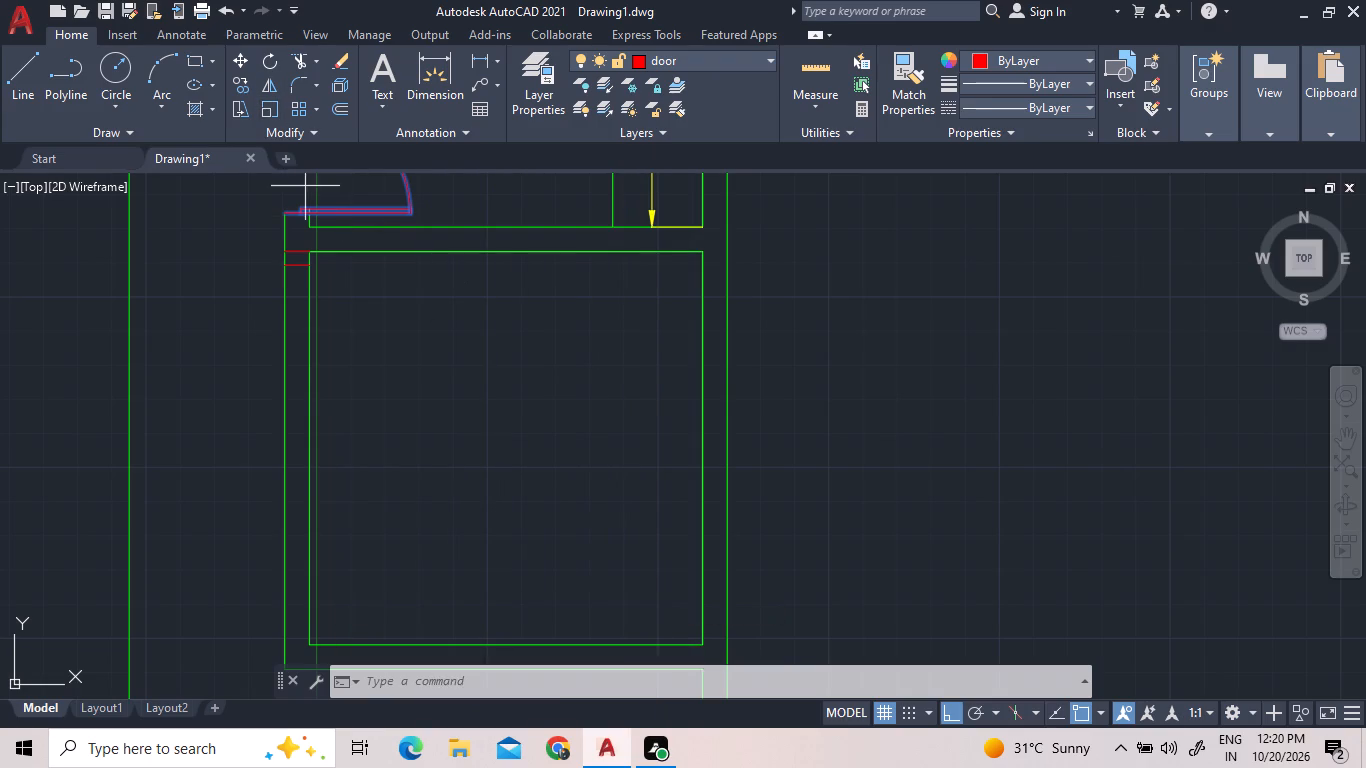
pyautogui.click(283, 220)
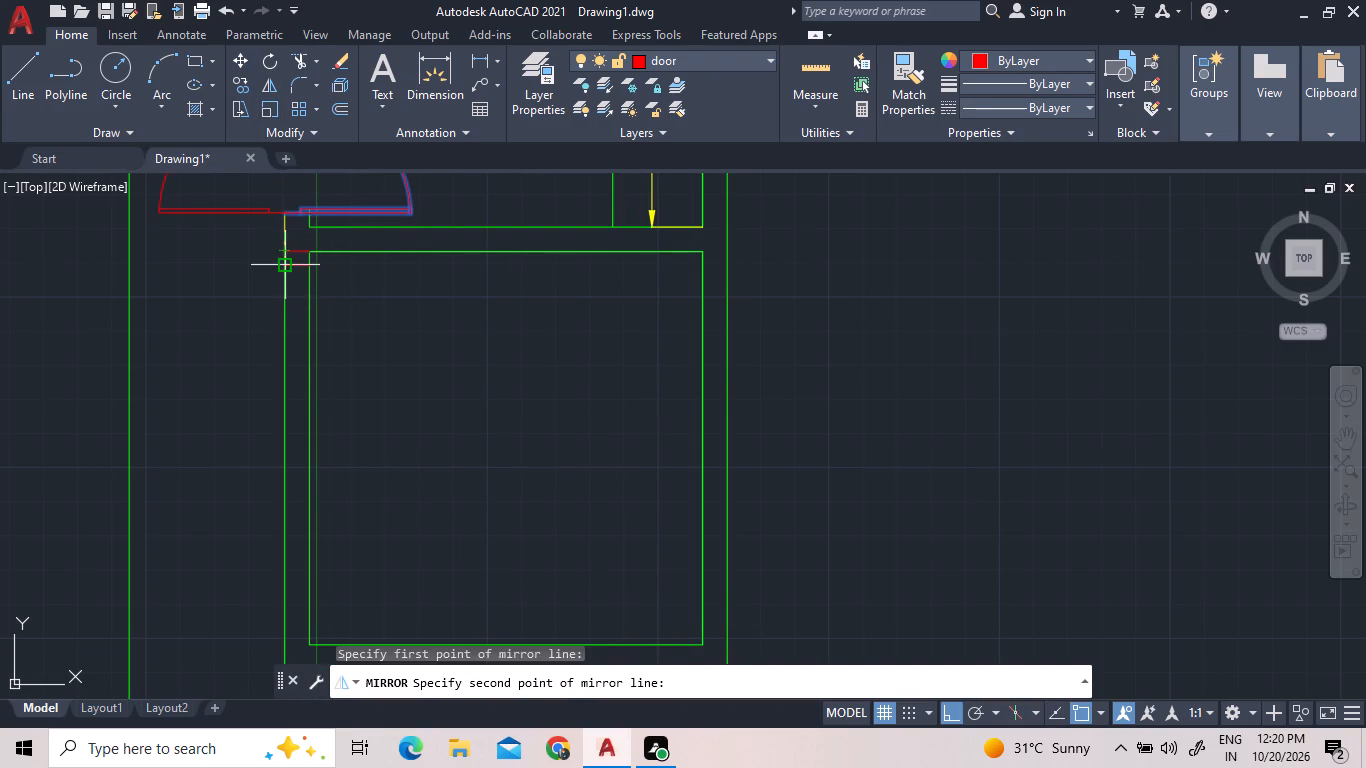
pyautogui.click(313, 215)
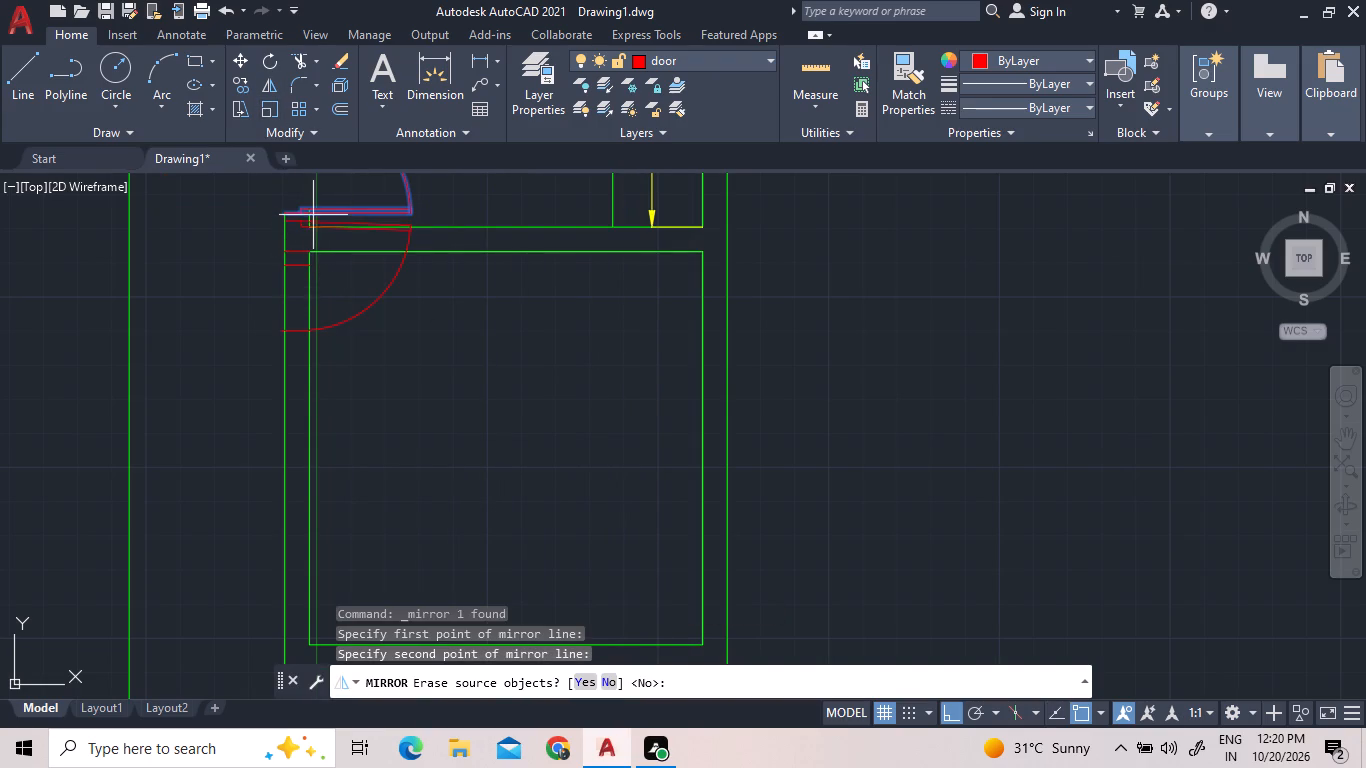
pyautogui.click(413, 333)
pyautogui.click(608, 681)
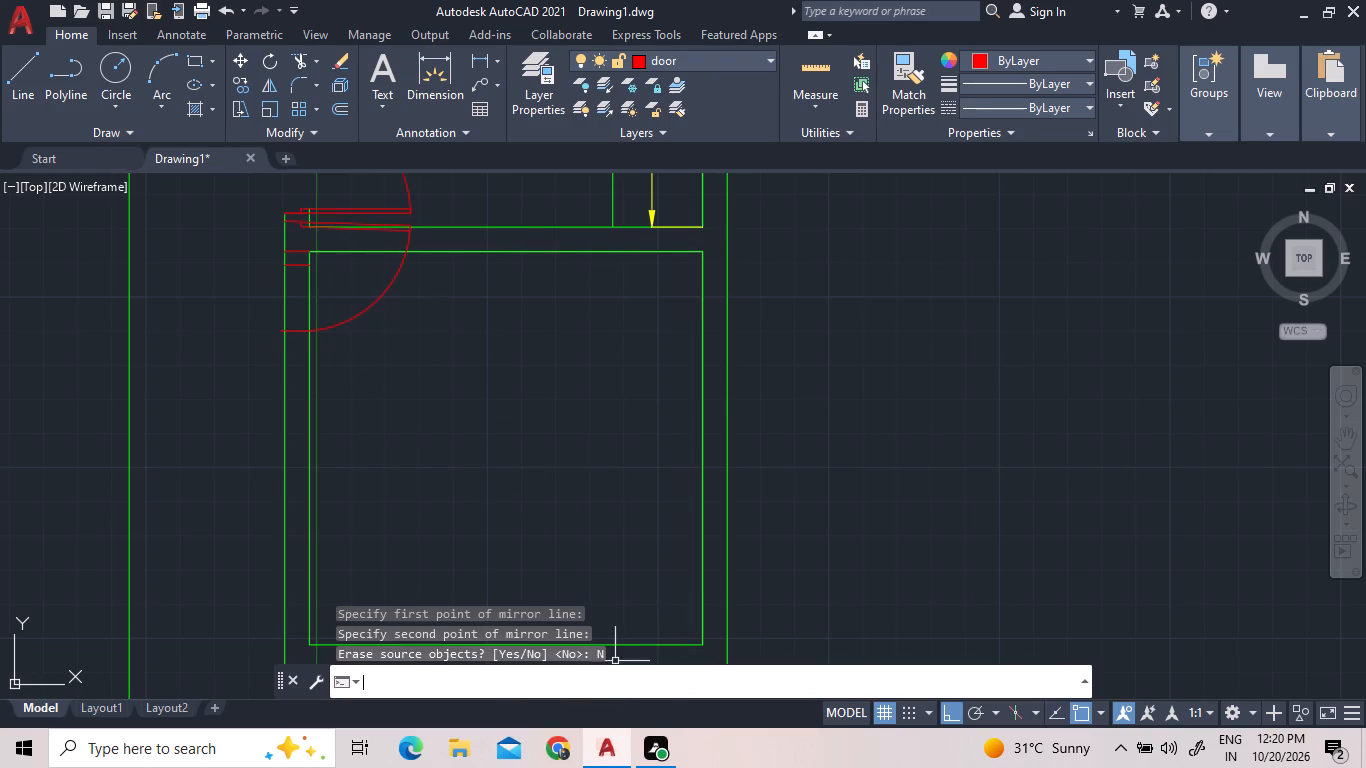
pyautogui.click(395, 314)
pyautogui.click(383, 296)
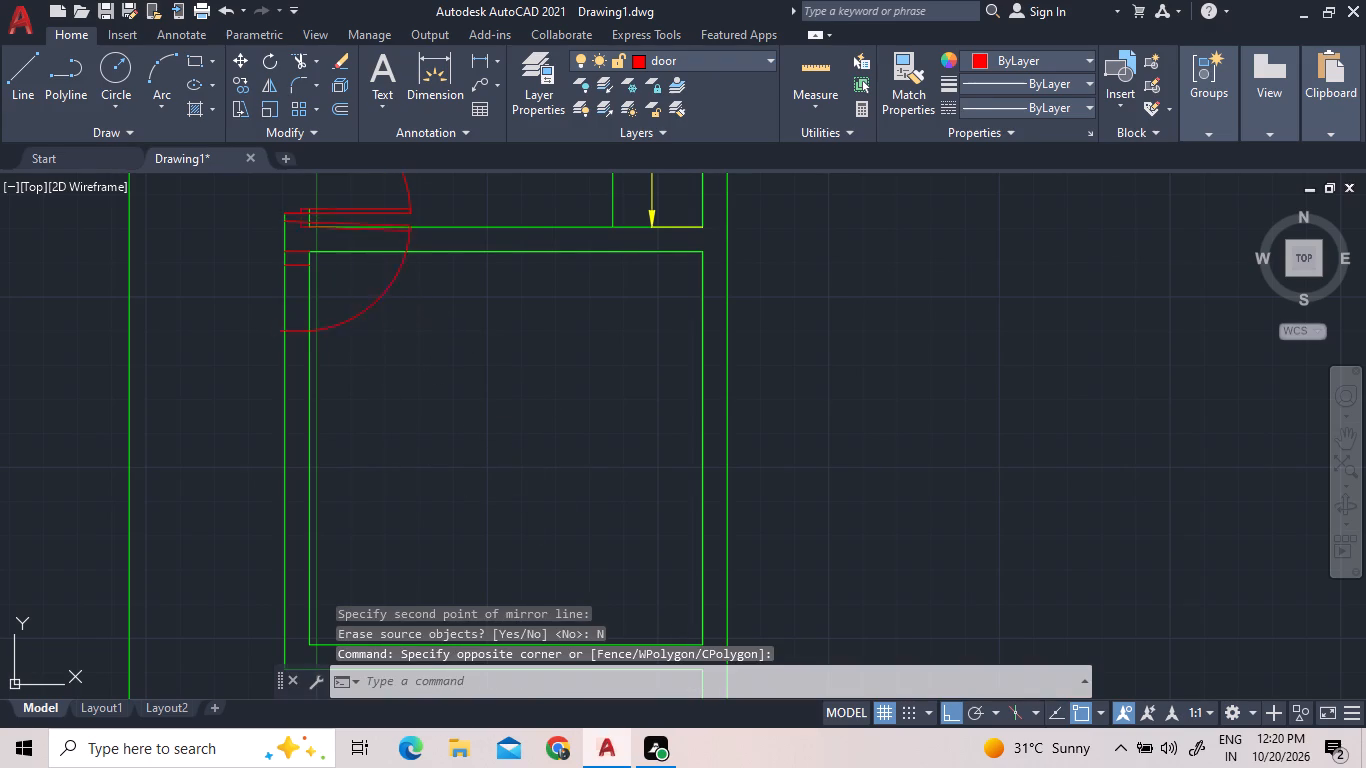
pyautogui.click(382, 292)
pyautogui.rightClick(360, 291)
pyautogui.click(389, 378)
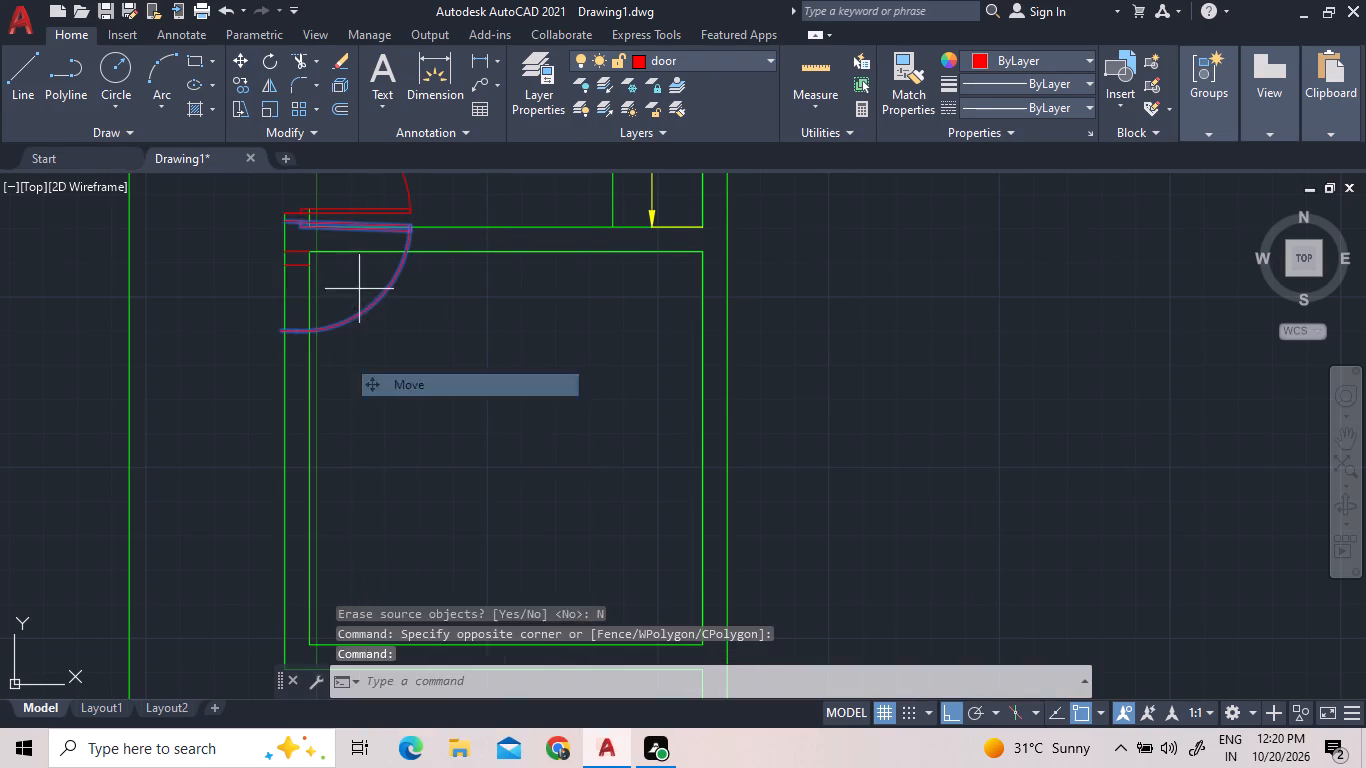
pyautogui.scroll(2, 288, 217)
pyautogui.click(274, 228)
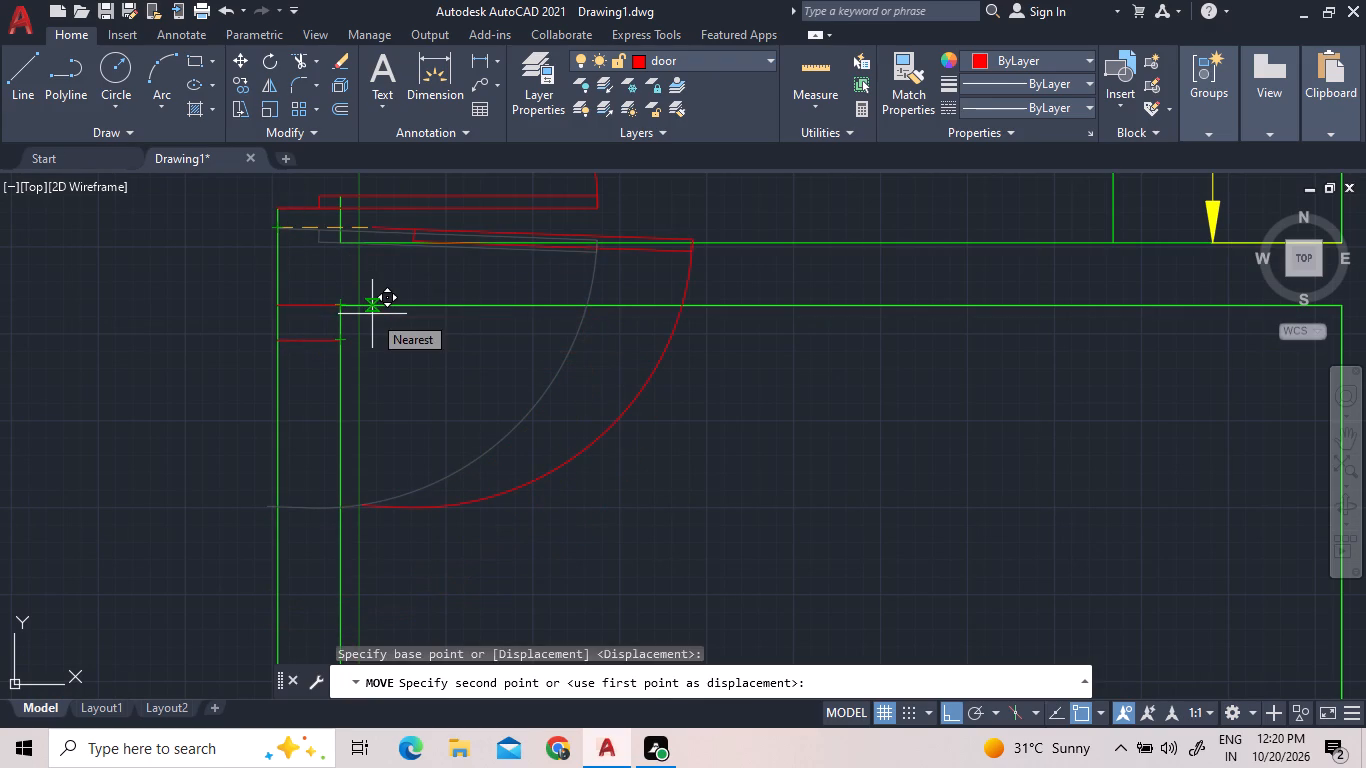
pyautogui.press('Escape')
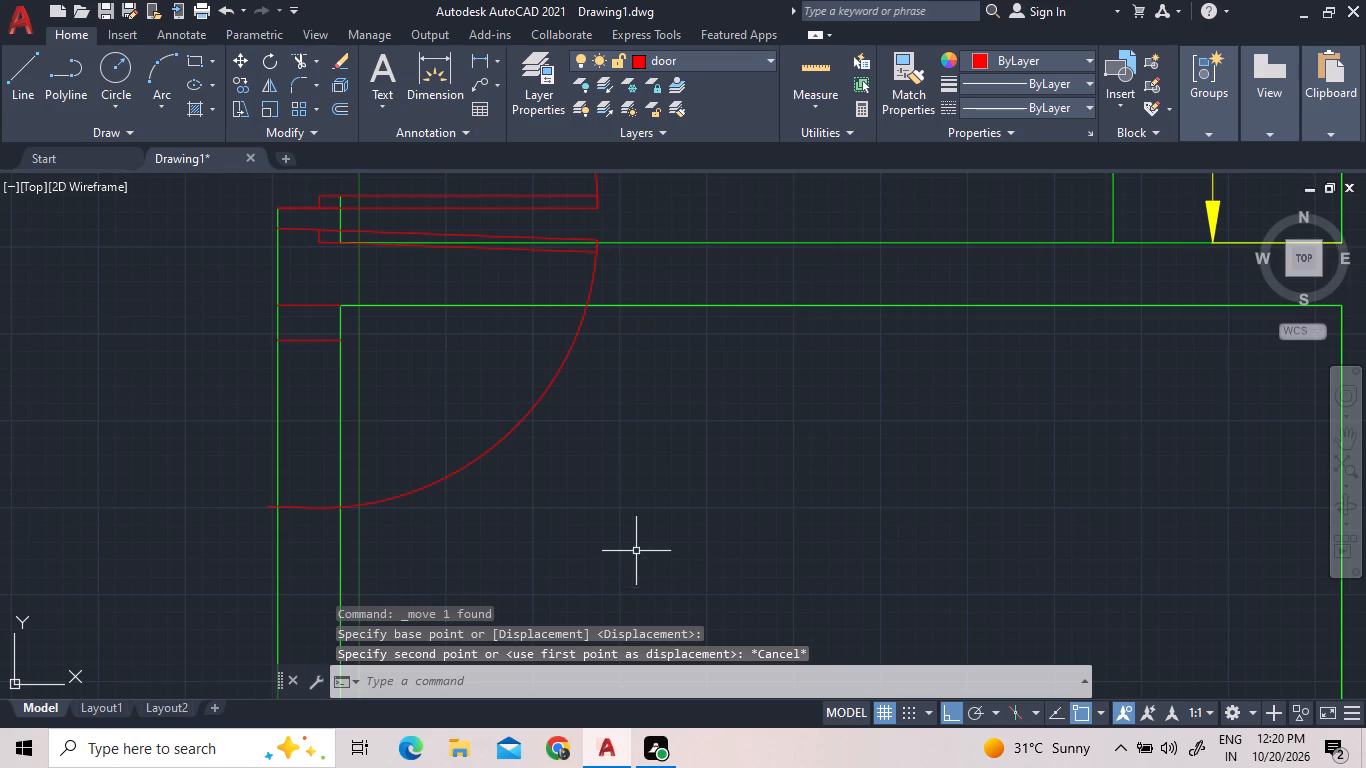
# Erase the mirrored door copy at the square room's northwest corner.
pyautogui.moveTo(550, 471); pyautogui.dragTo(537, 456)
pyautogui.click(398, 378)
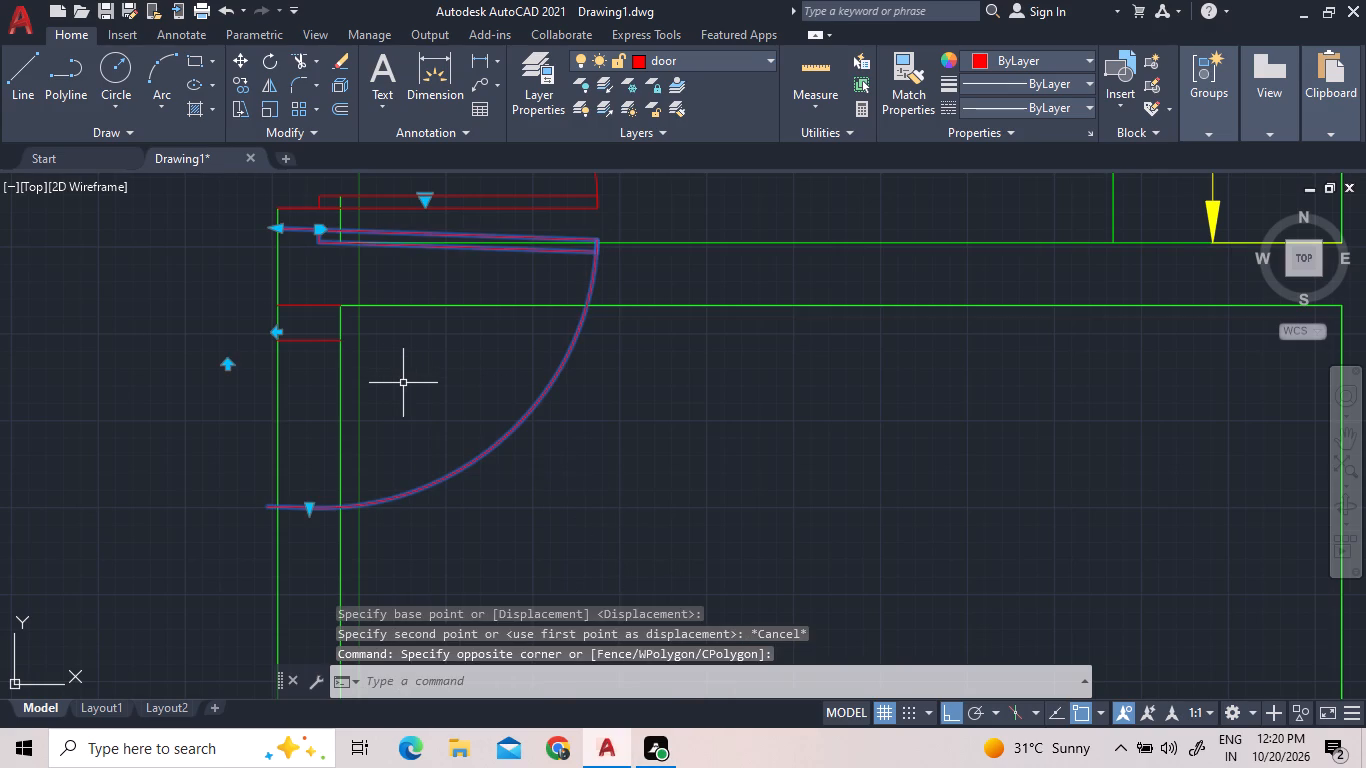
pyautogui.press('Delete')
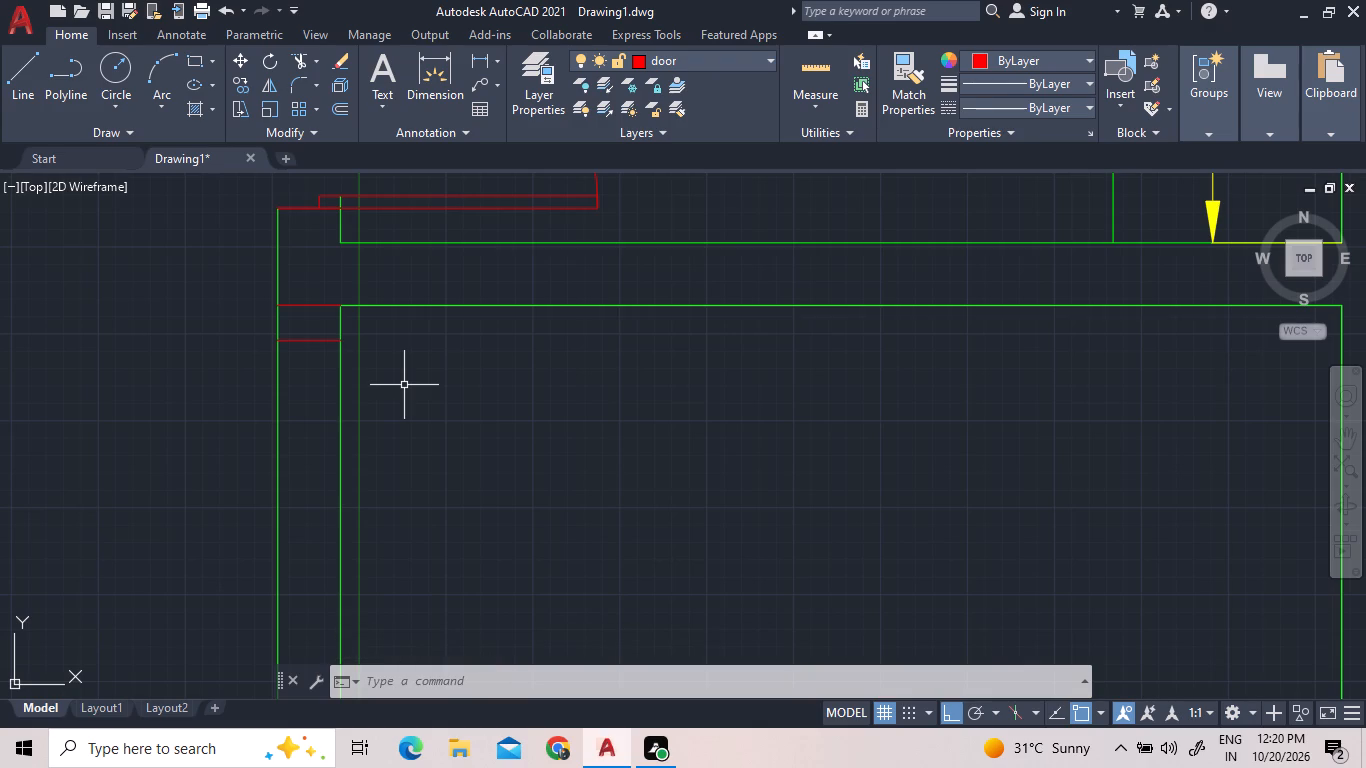
# Mirror the door of the room above southward about its south jamb line, keeping the original.
pyautogui.scroll(-2, 506, 438)
pyautogui.click(587, 332)
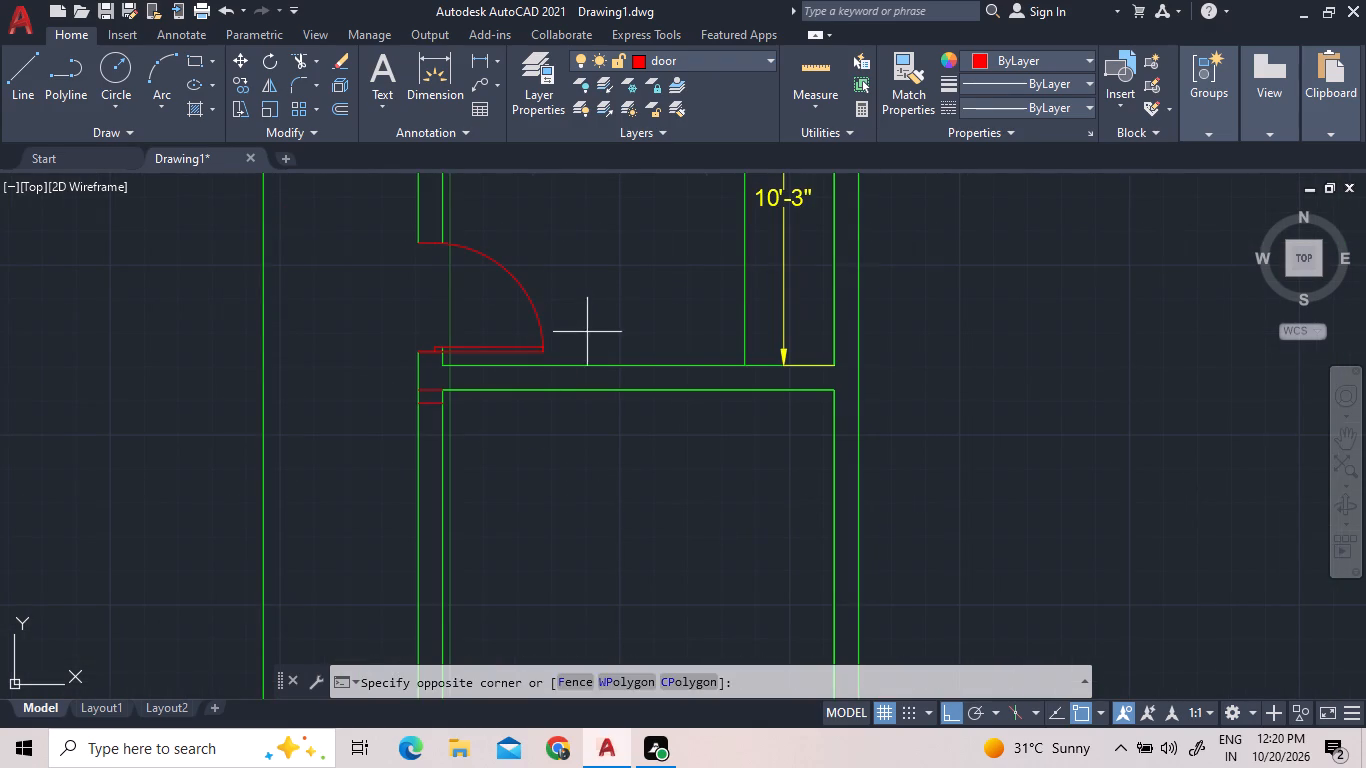
pyautogui.click(418, 261)
pyautogui.rightClick(447, 307)
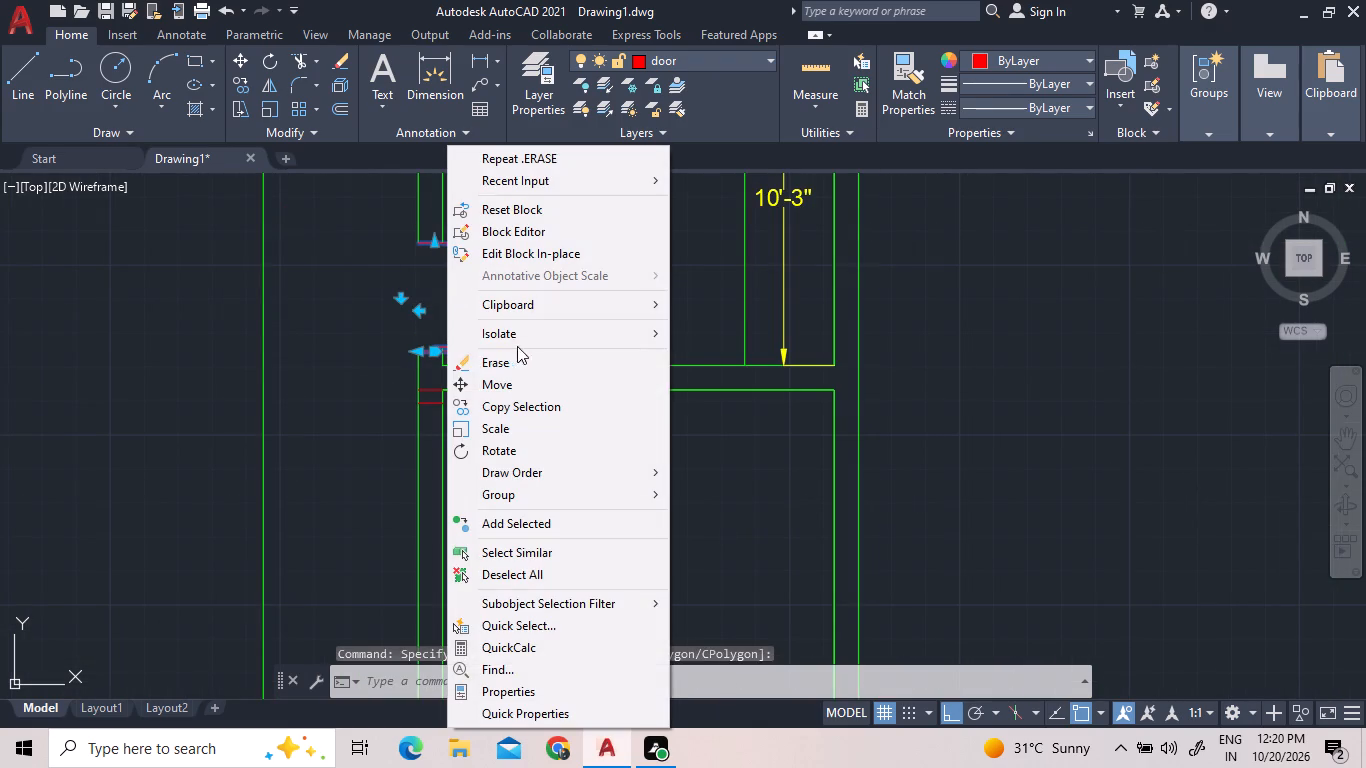
pyautogui.click(269, 82)
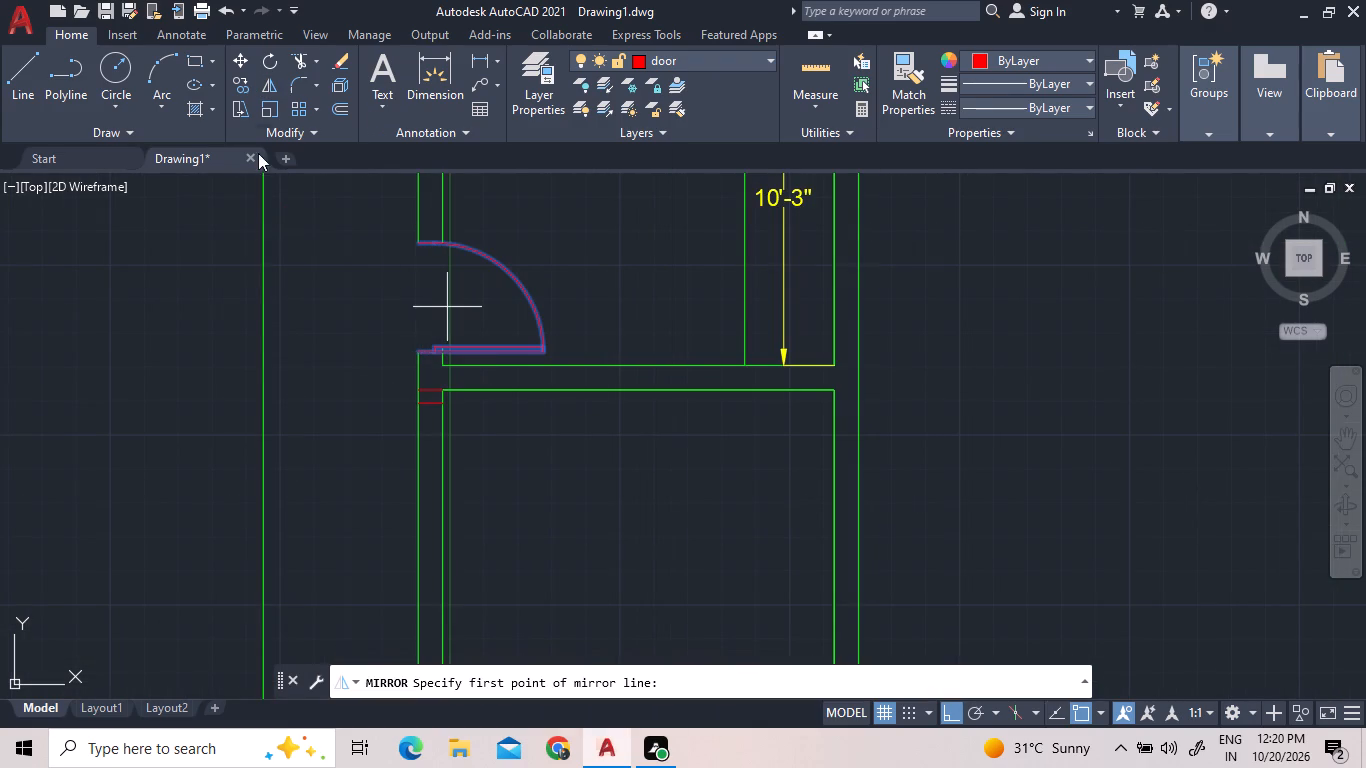
pyautogui.scroll(3, 328, 308)
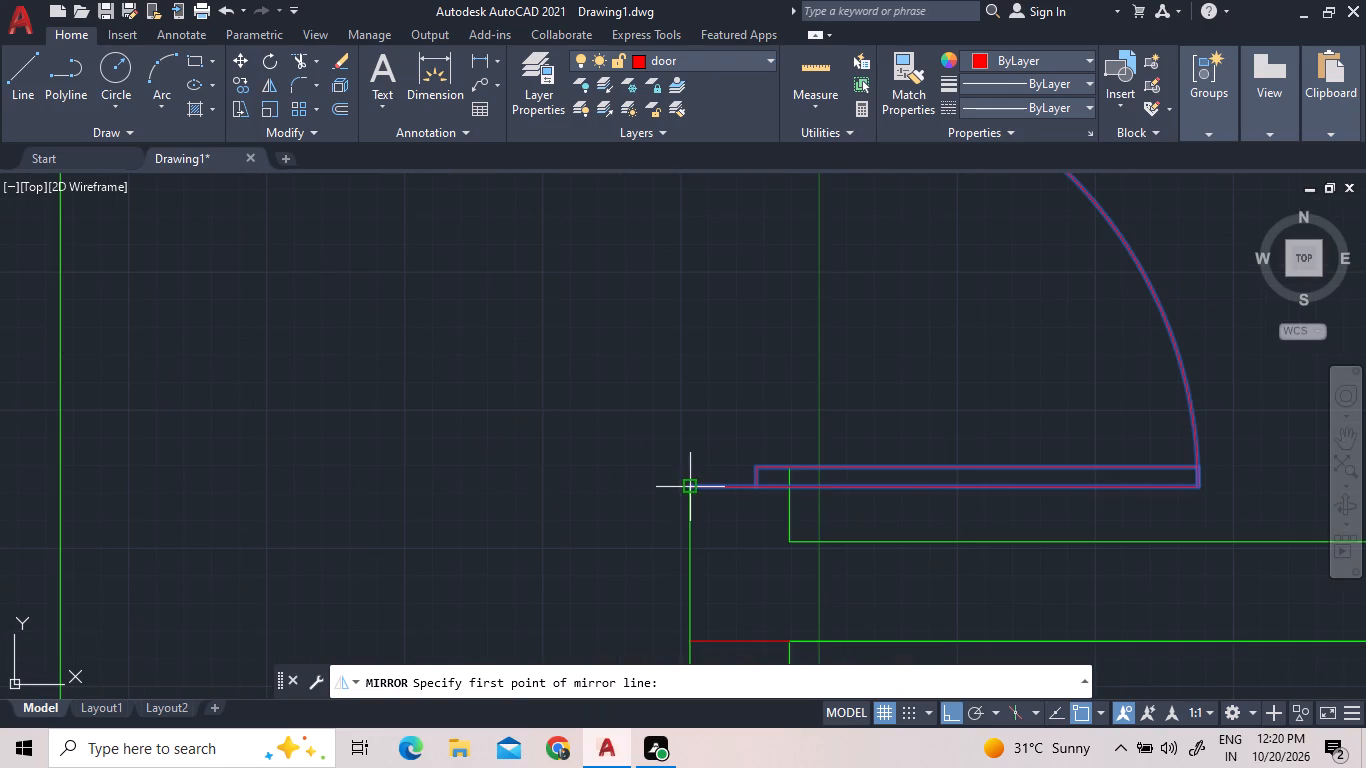
pyautogui.click(687, 485)
pyautogui.click(793, 487)
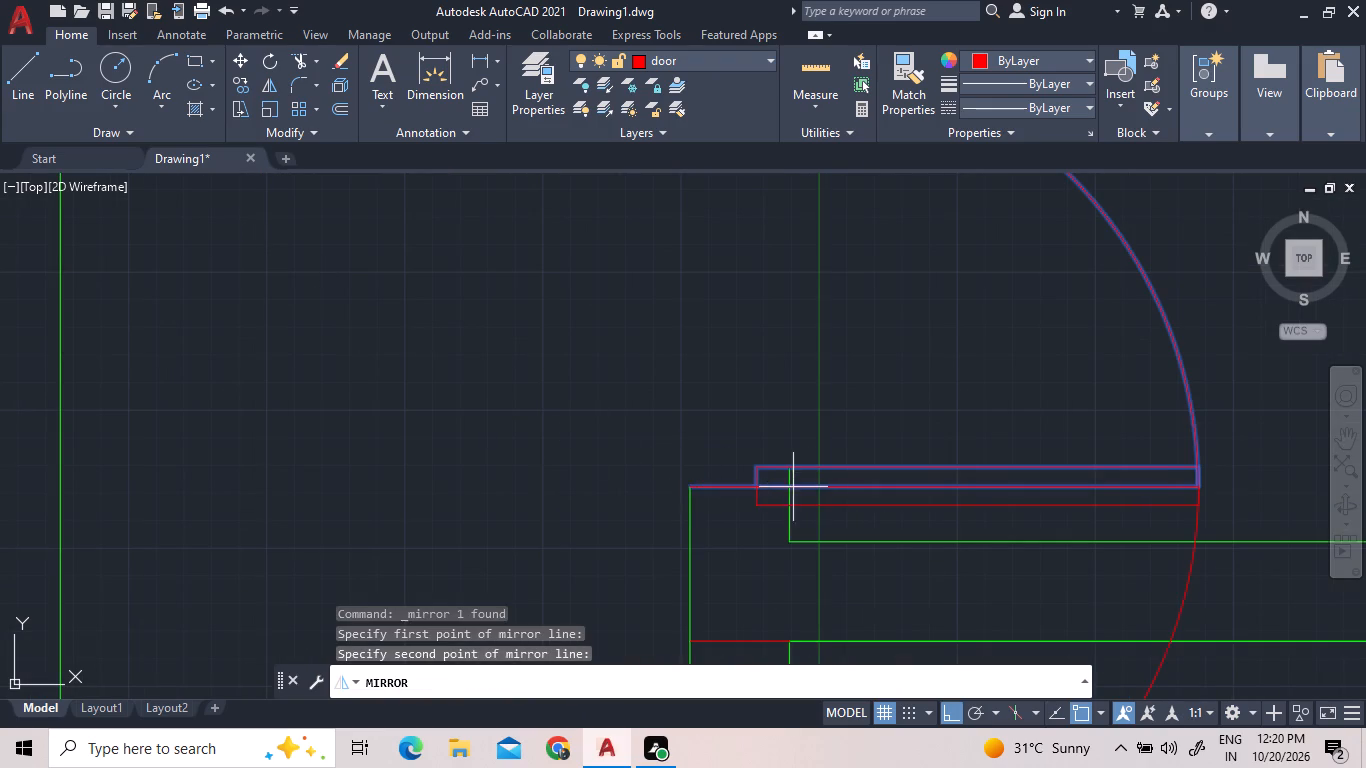
pyautogui.scroll(-3, 713, 399)
pyautogui.click(796, 564)
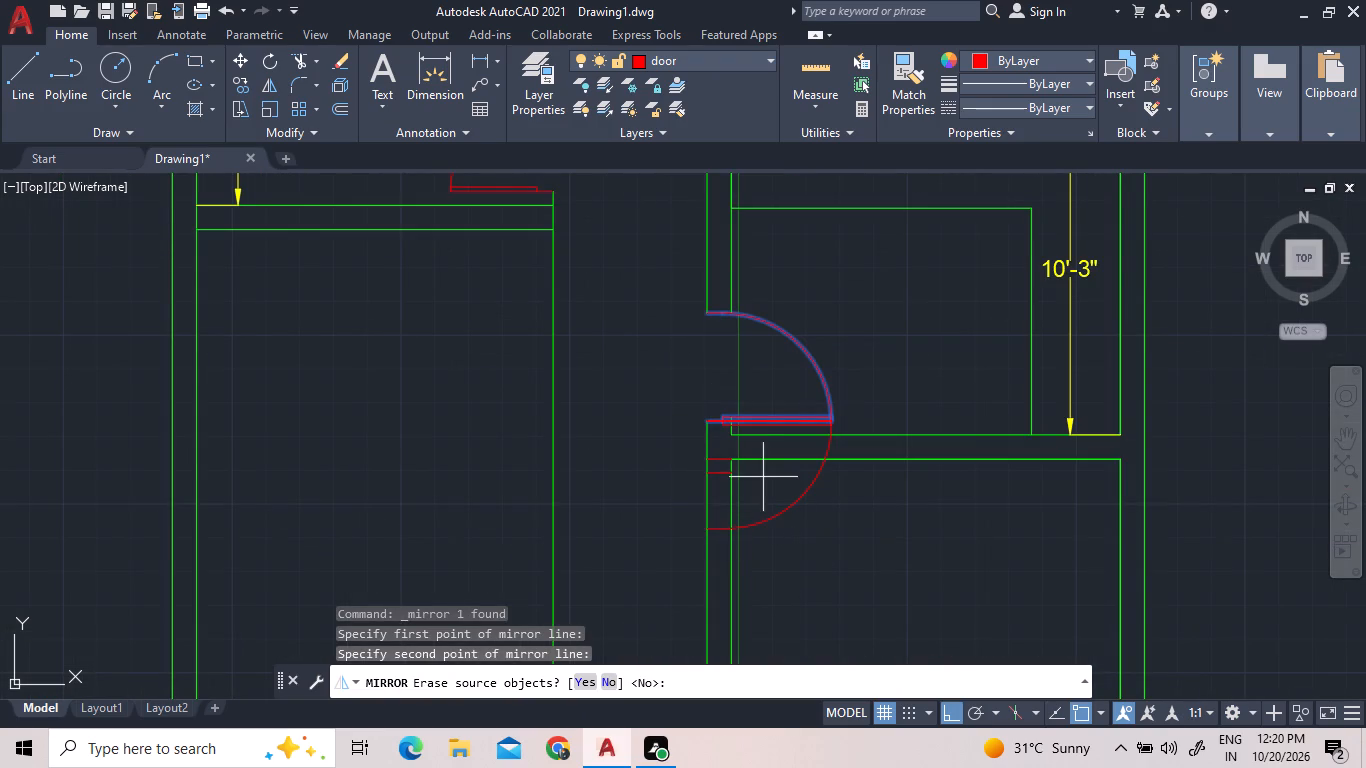
pyautogui.click(610, 683)
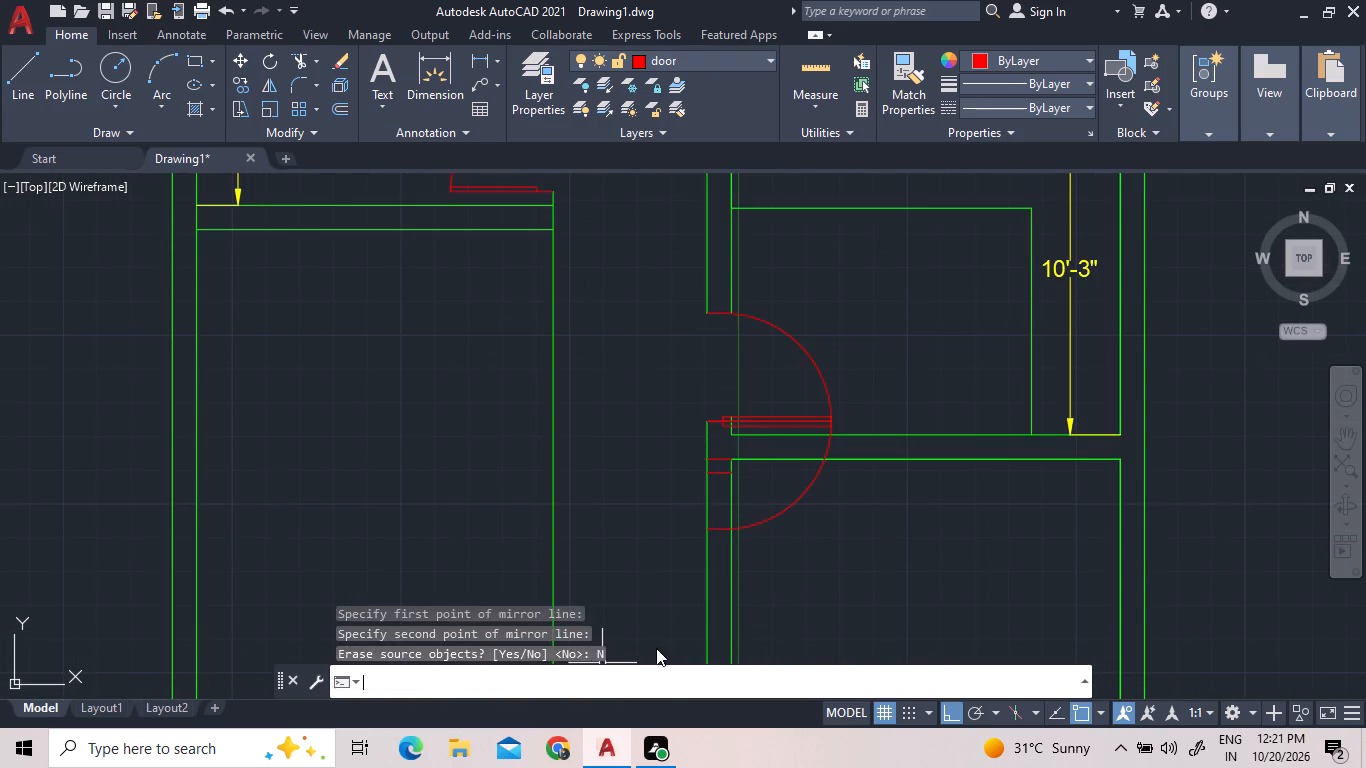
# Move the mirrored door south so its hinge-side corner meets the offset jamb line at the west wall's outer face.
pyautogui.click(812, 502)
pyautogui.click(794, 482)
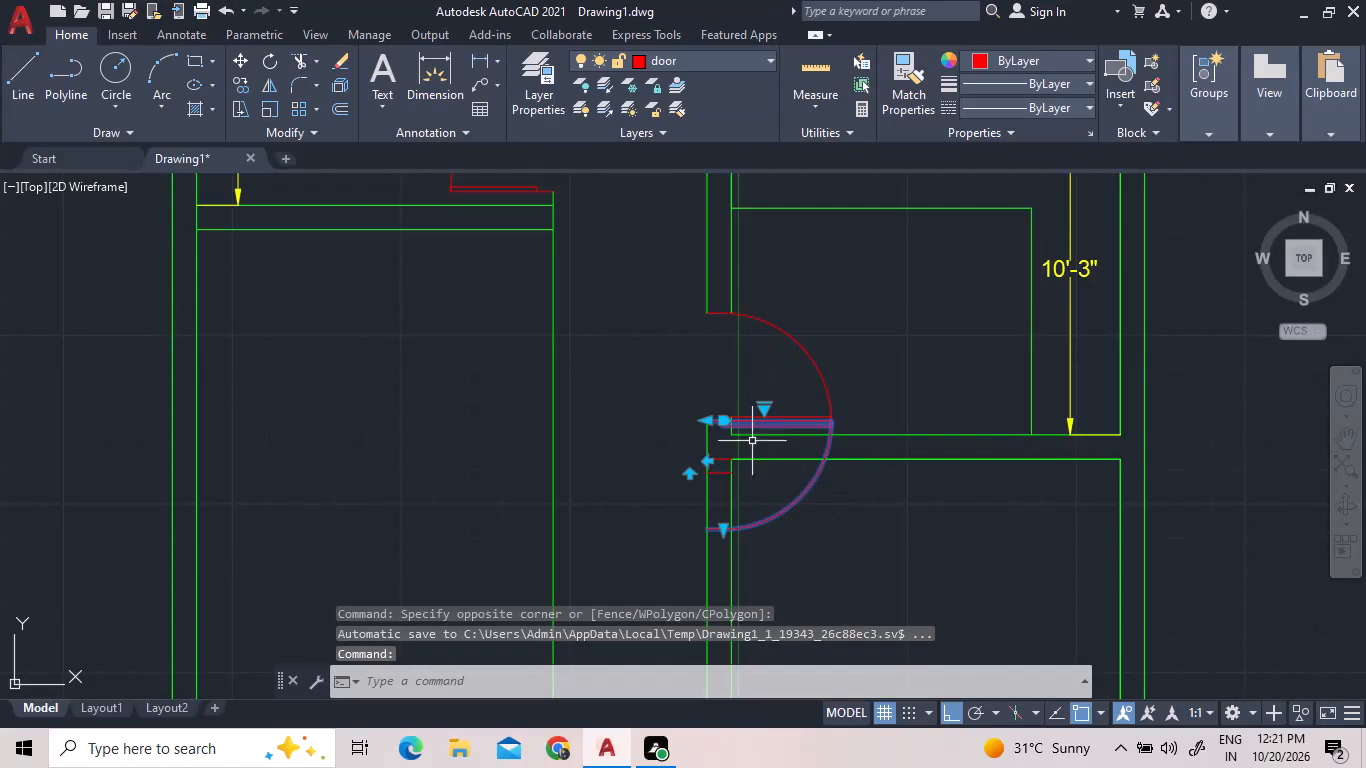
pyautogui.scroll(3, 750, 432)
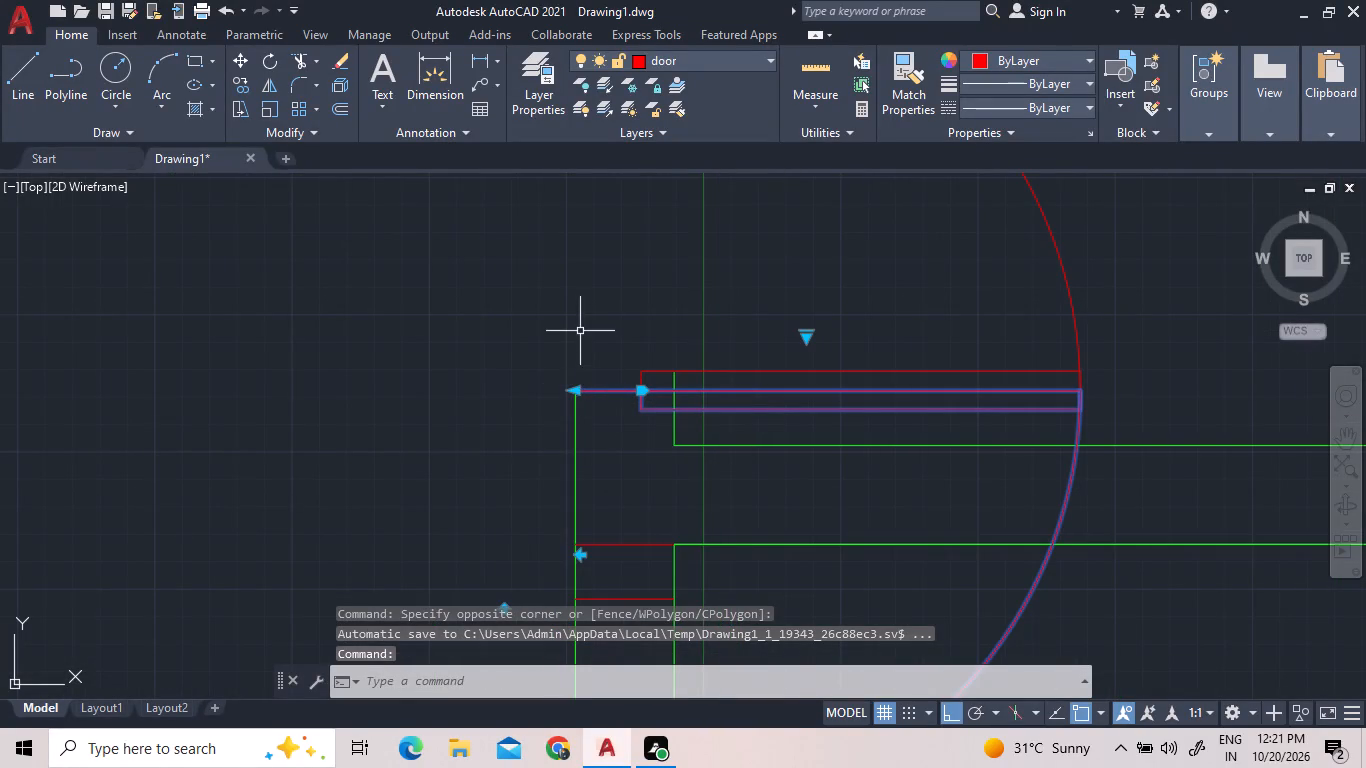
pyautogui.rightClick(580, 331)
pyautogui.click(614, 386)
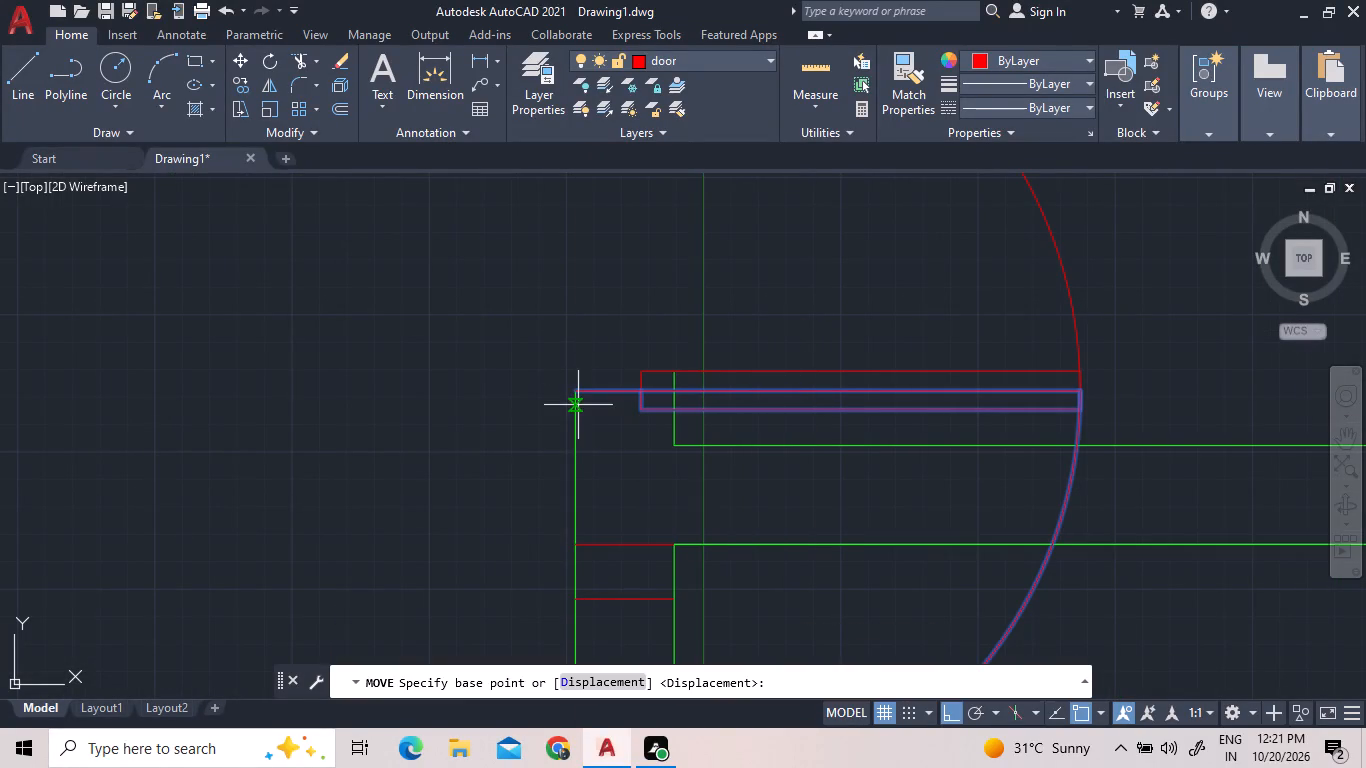
pyautogui.click(573, 394)
pyautogui.scroll(-2, 573, 392)
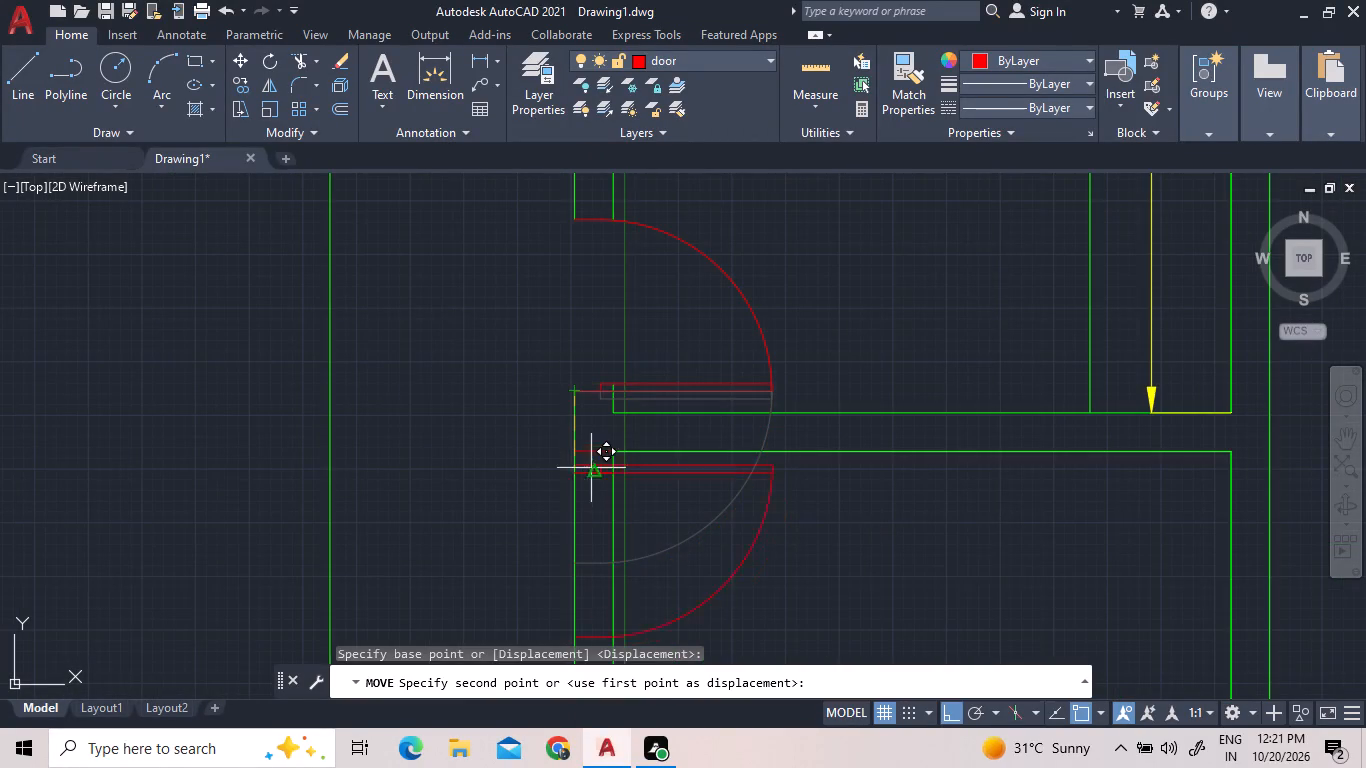
pyautogui.scroll(3, 584, 485)
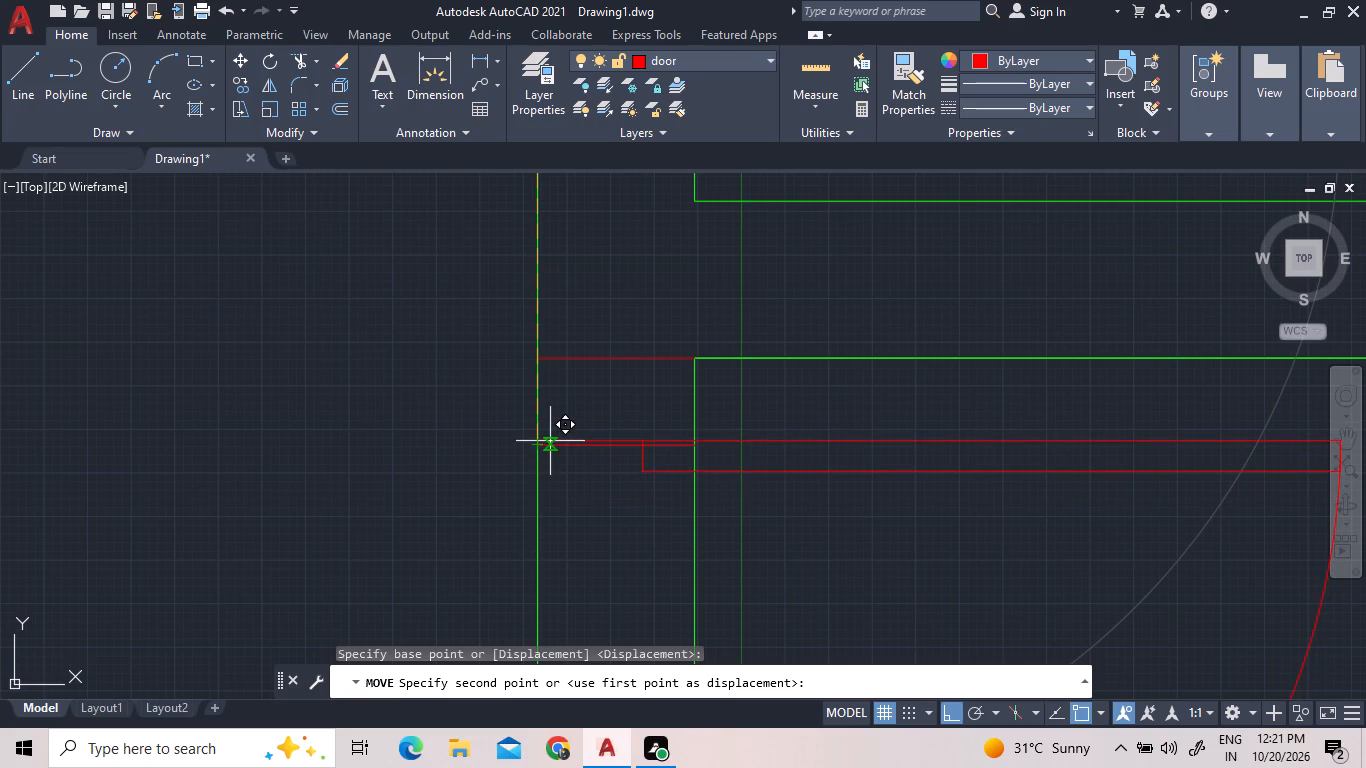
pyautogui.scroll(3, 544, 449)
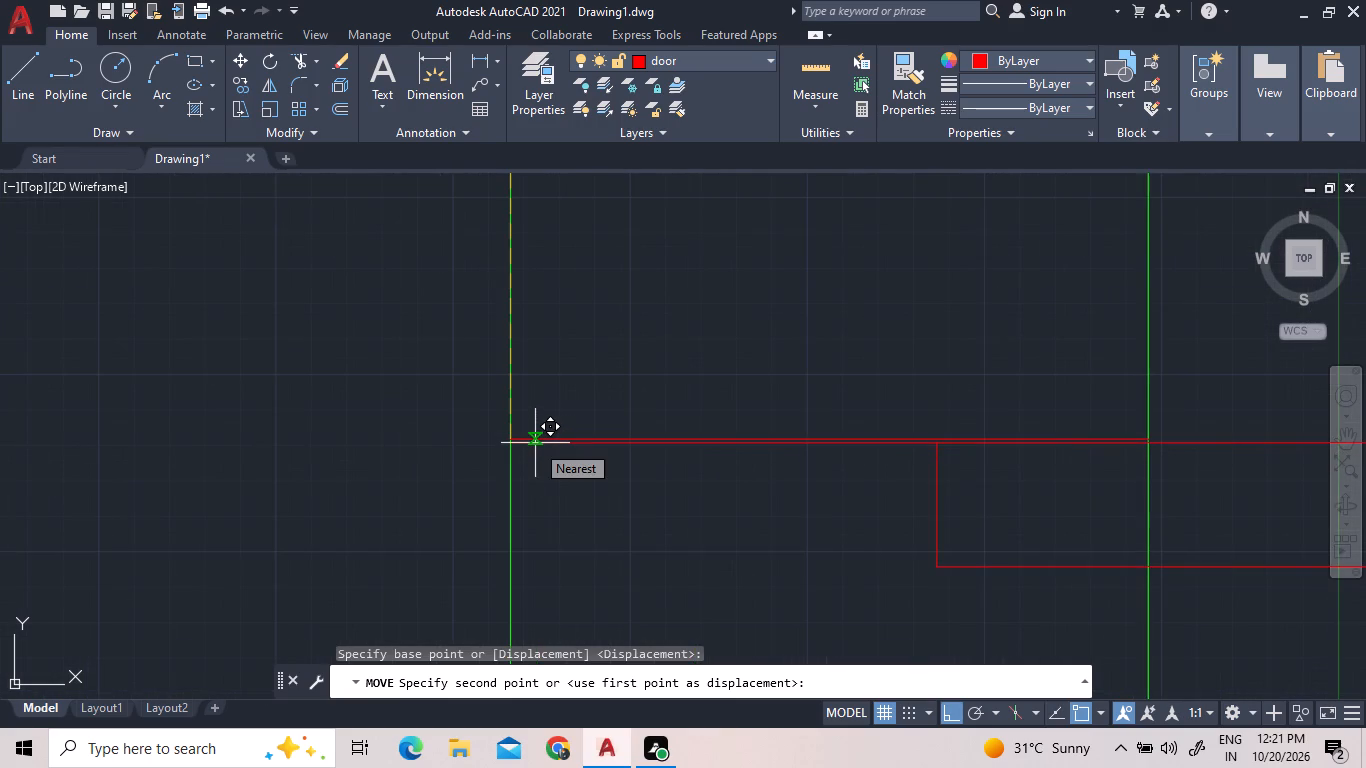
pyautogui.scroll(3, 532, 447)
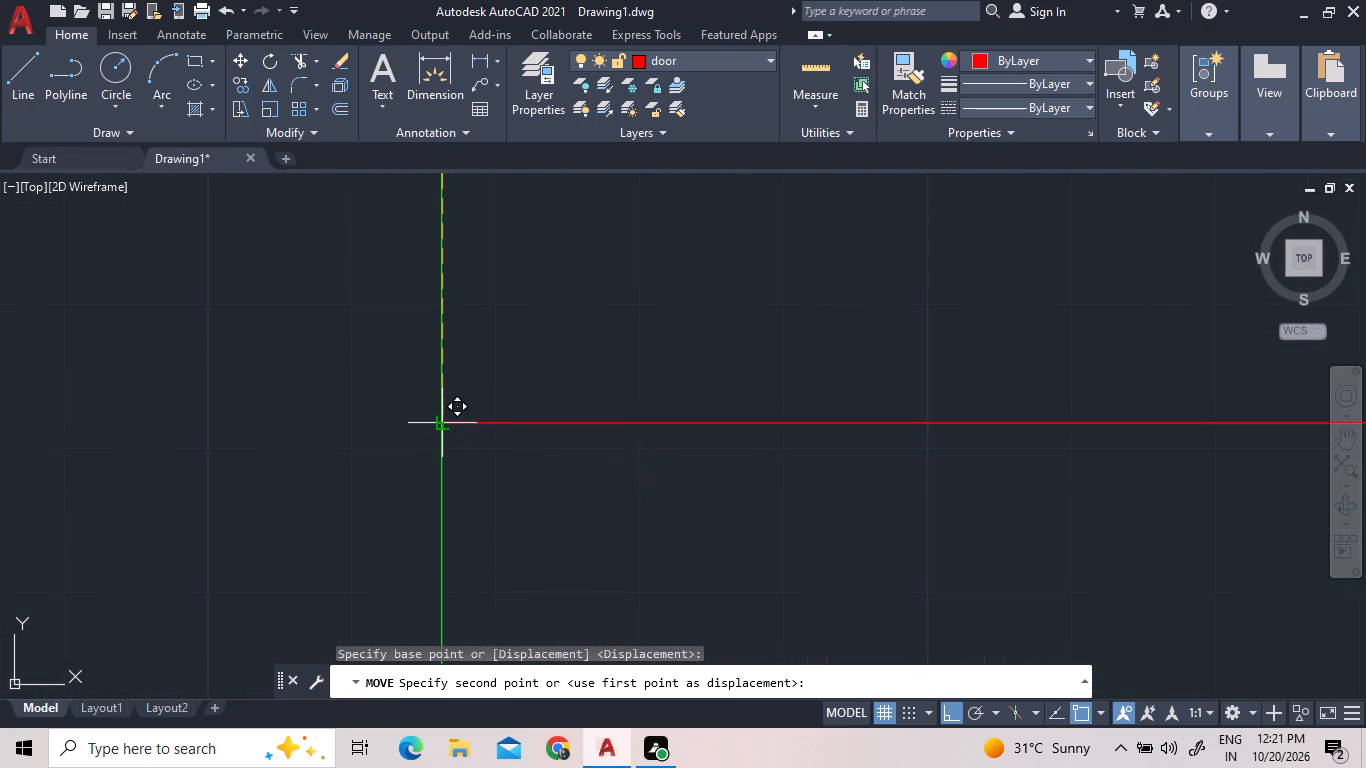
pyautogui.click(442, 423)
pyautogui.scroll(-9, 443, 423)
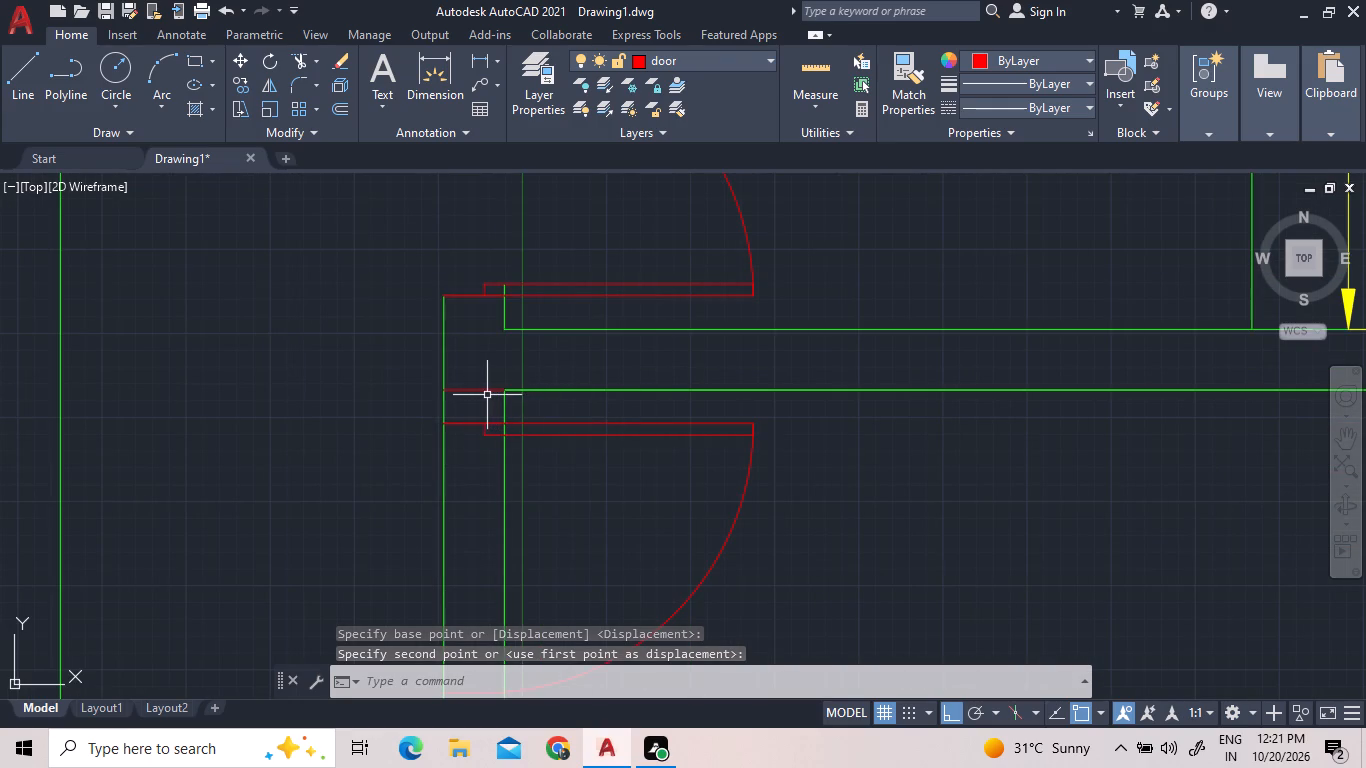
# Erase the red construction line across the west wall at the square room's northwest inner corner.
pyautogui.click(462, 392)
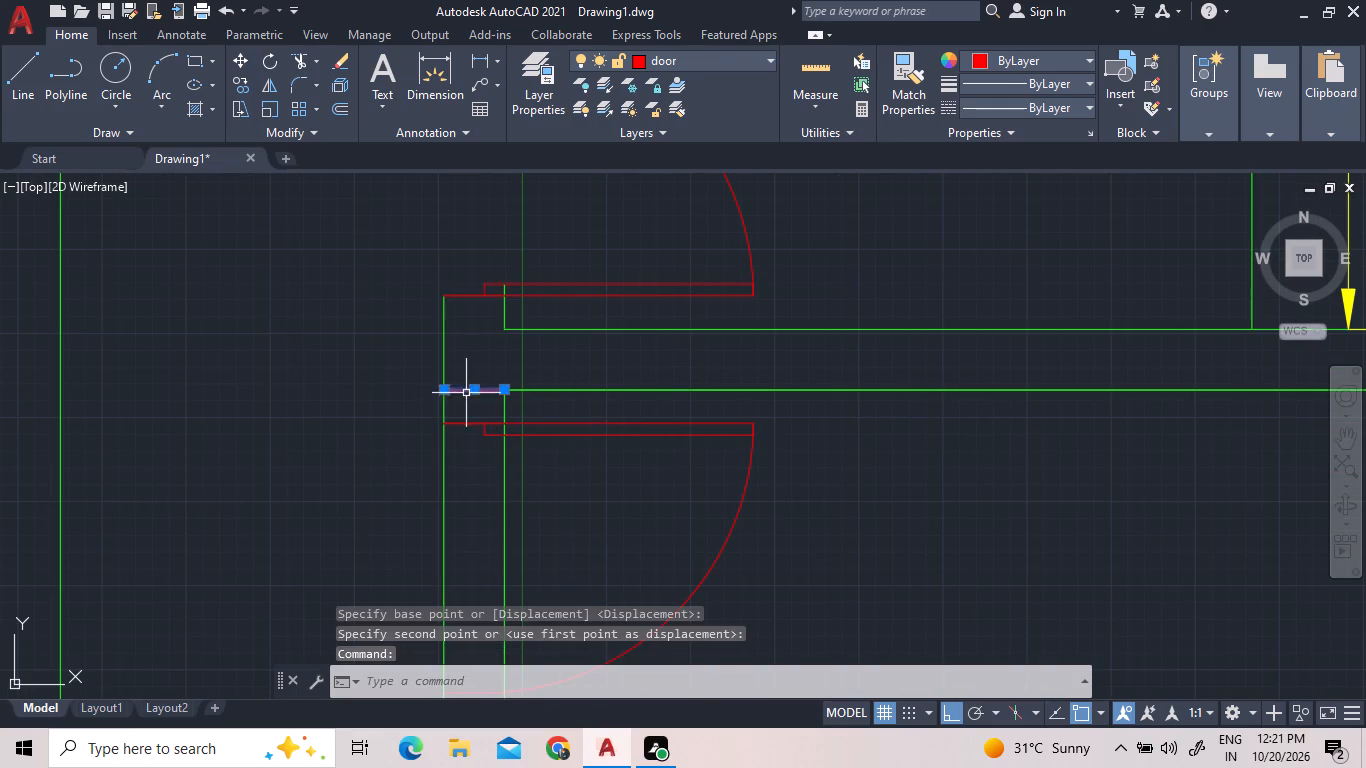
pyautogui.press('Delete')
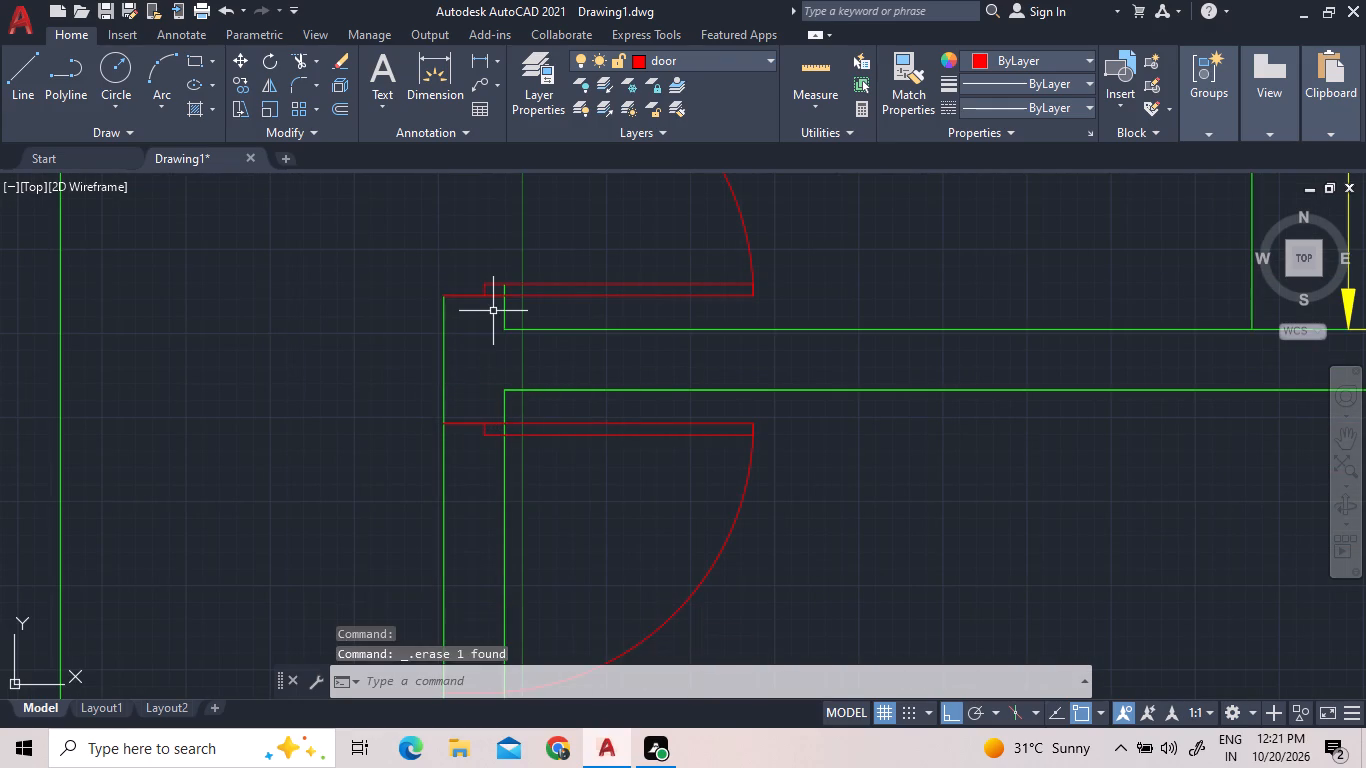
# Trim both west wall lines across the square room's door opening, including the inner wall stub within the door leaf.
pyautogui.scroll(-4, 493, 318)
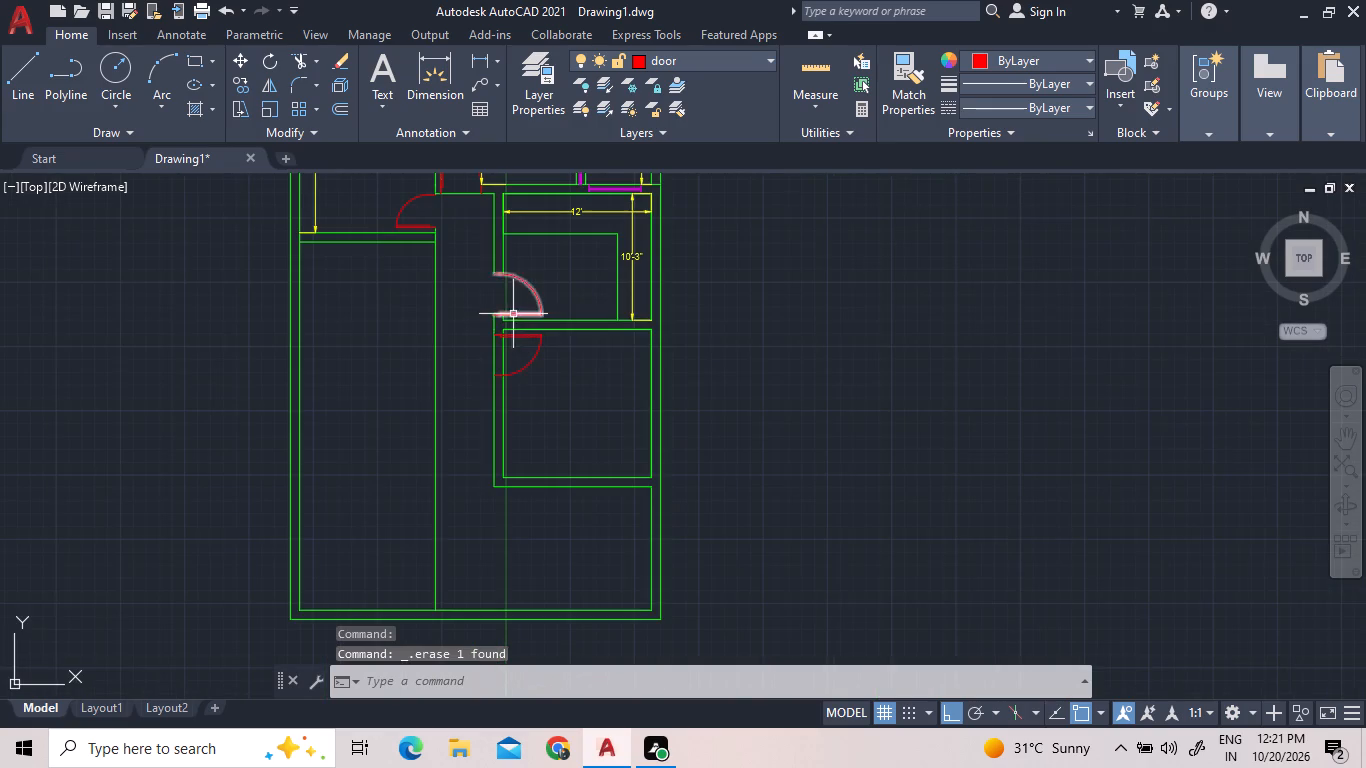
pyautogui.scroll(4, 524, 359)
pyautogui.scroll(-1, 428, 192)
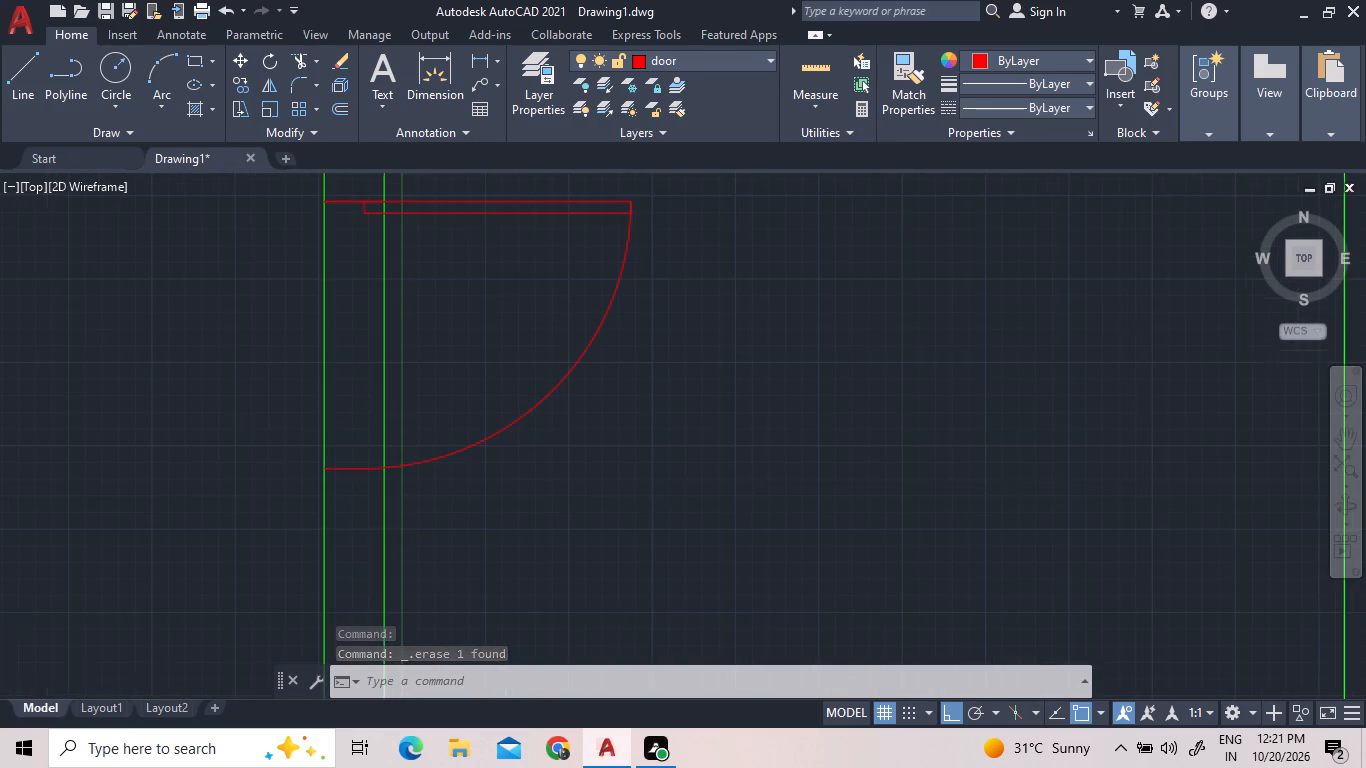
pyautogui.scroll(-2, 423, 228)
pyautogui.scroll(2, 430, 207)
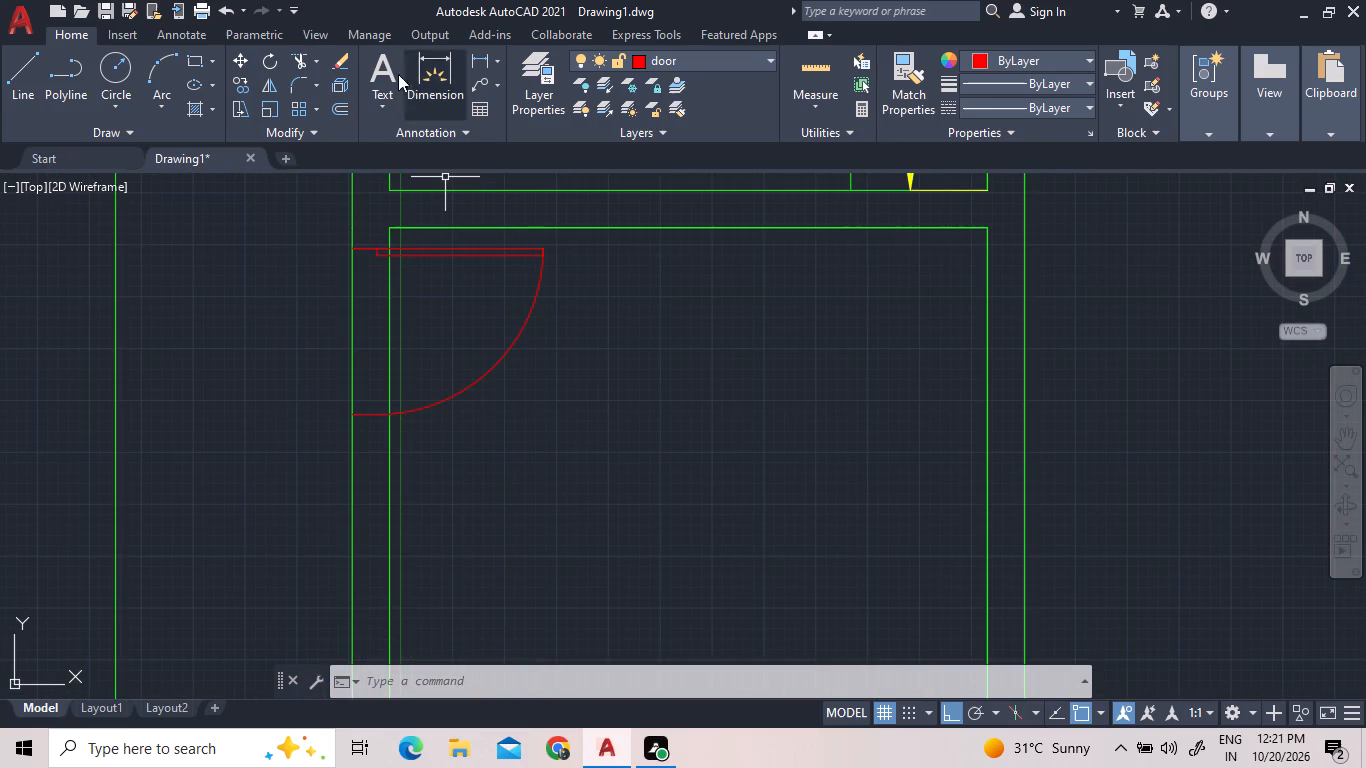
pyautogui.click(298, 58)
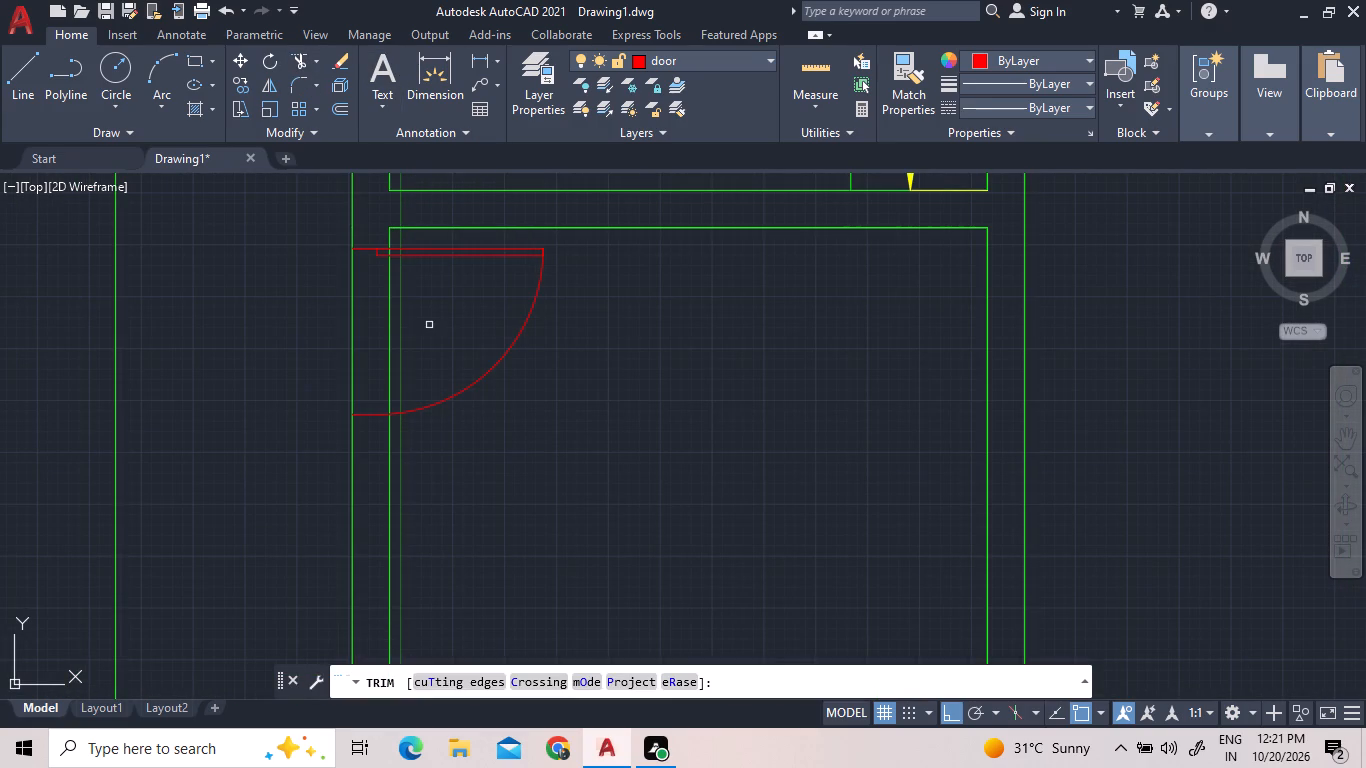
pyautogui.click(433, 319)
pyautogui.click(328, 325)
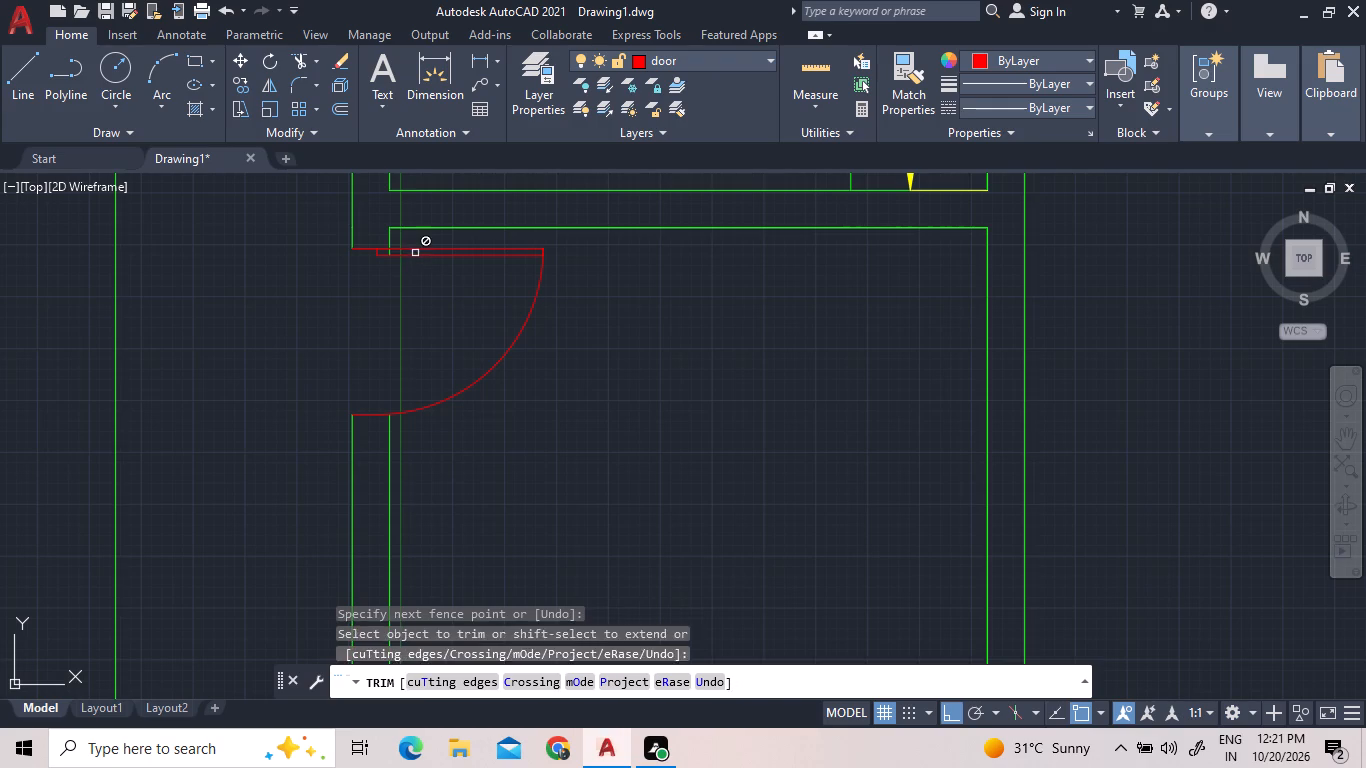
pyautogui.scroll(3, 379, 259)
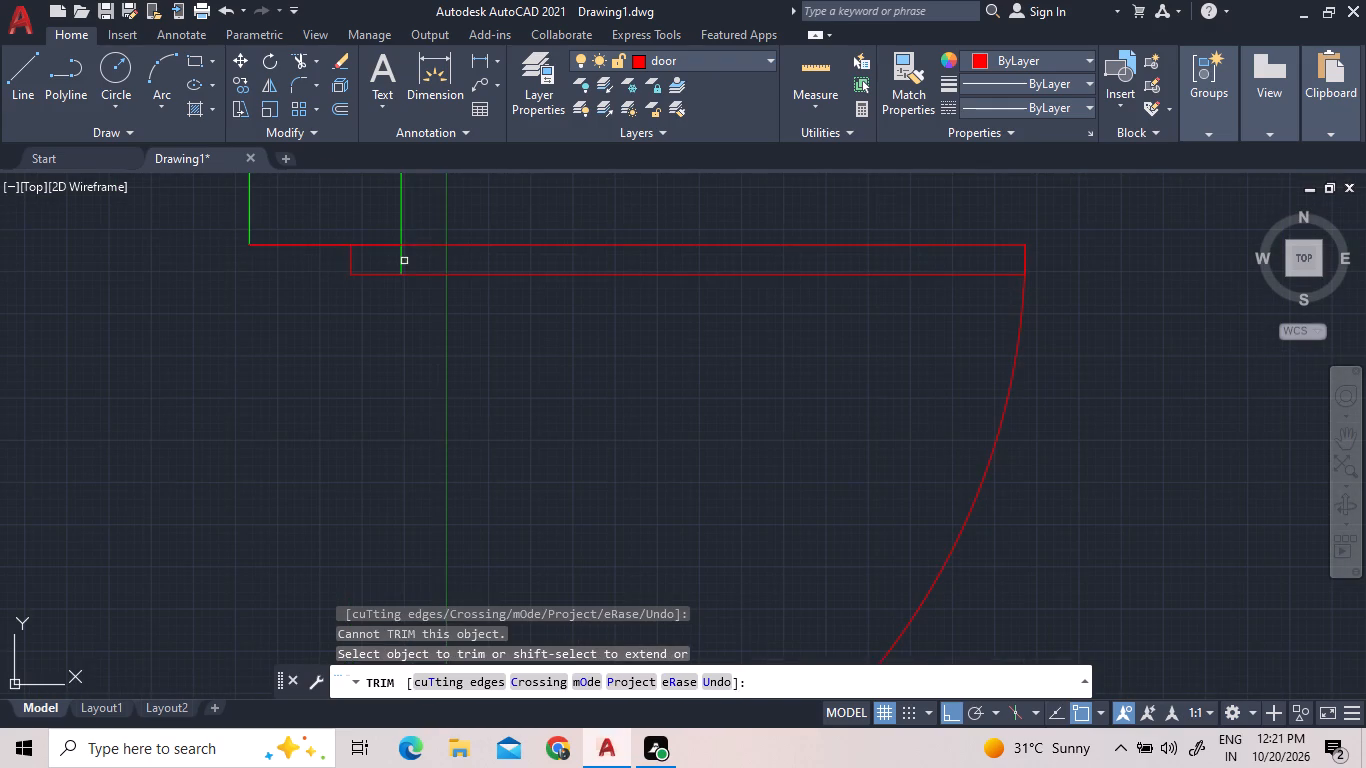
pyautogui.click(405, 261)
pyautogui.click(394, 254)
pyautogui.scroll(-4, 388, 287)
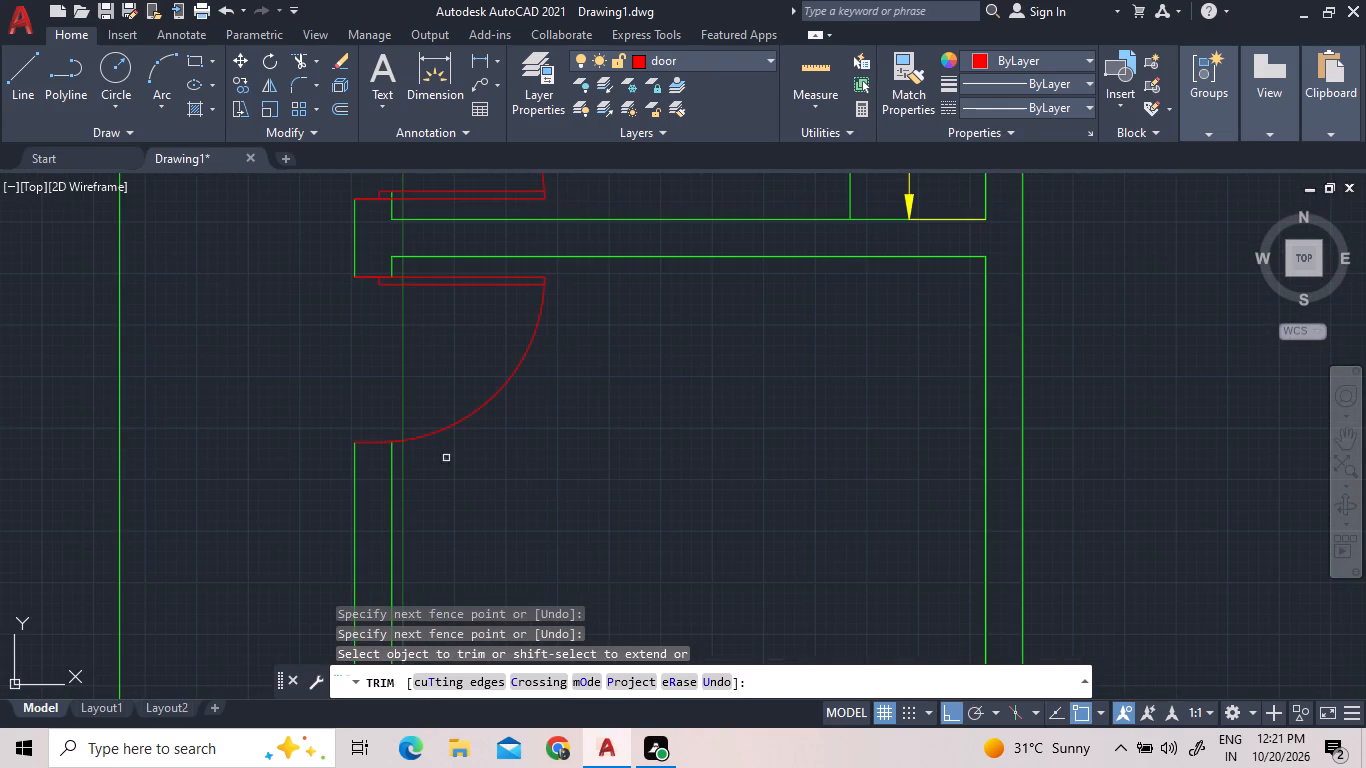
pyautogui.rightClick(430, 391)
pyautogui.click(454, 400)
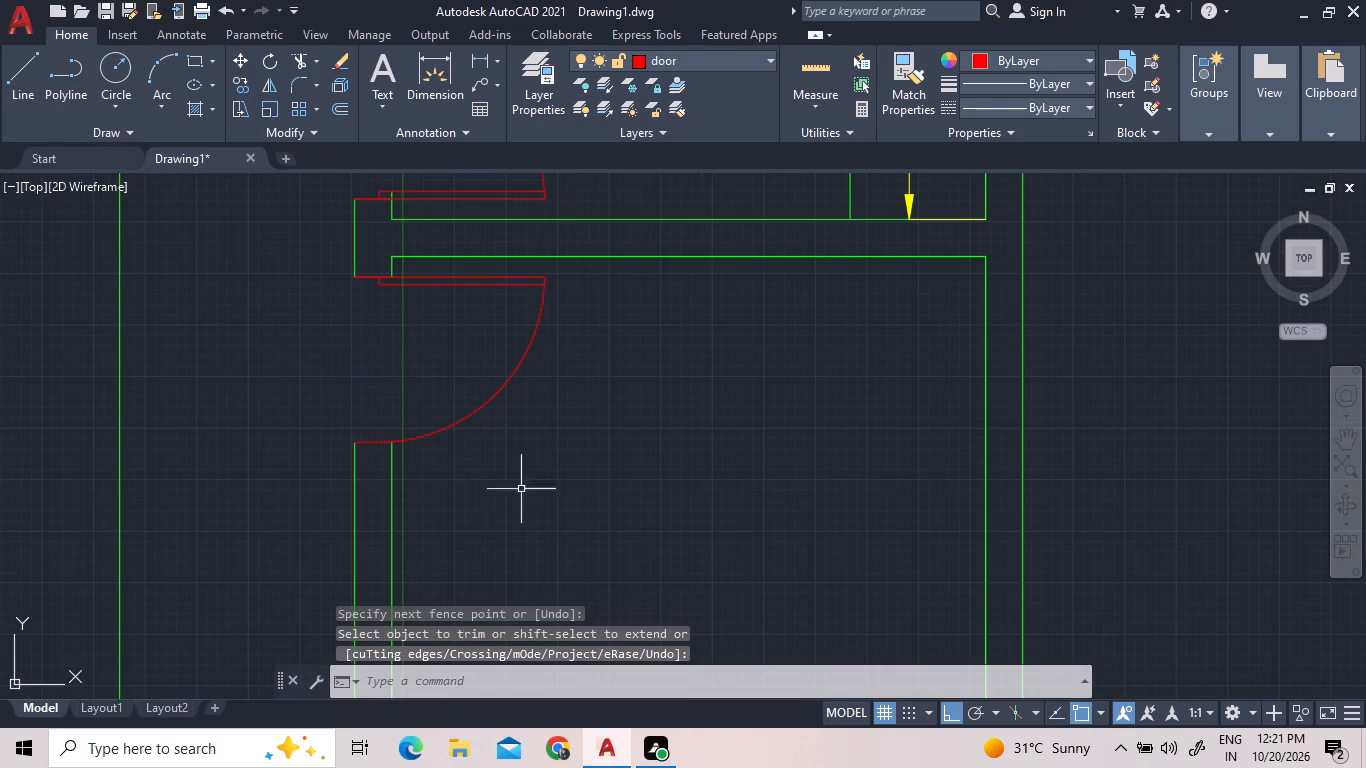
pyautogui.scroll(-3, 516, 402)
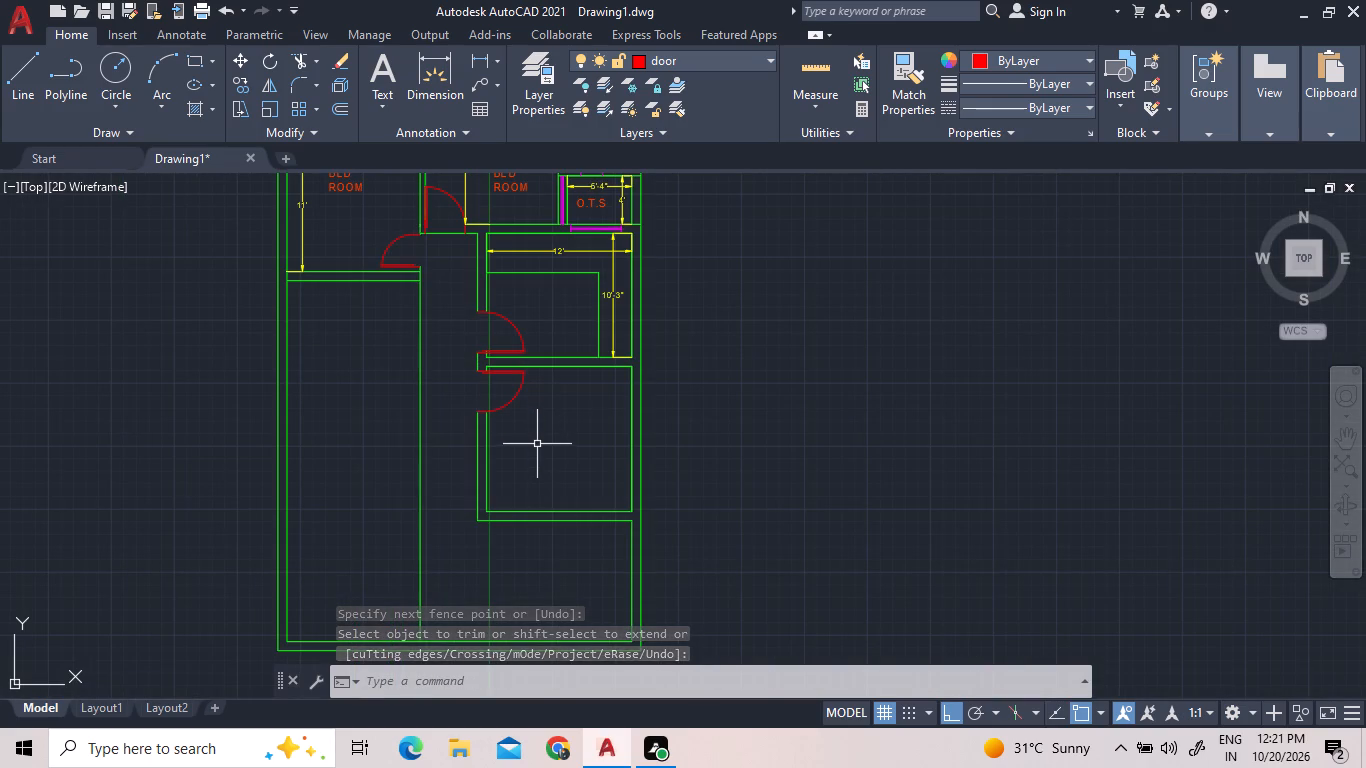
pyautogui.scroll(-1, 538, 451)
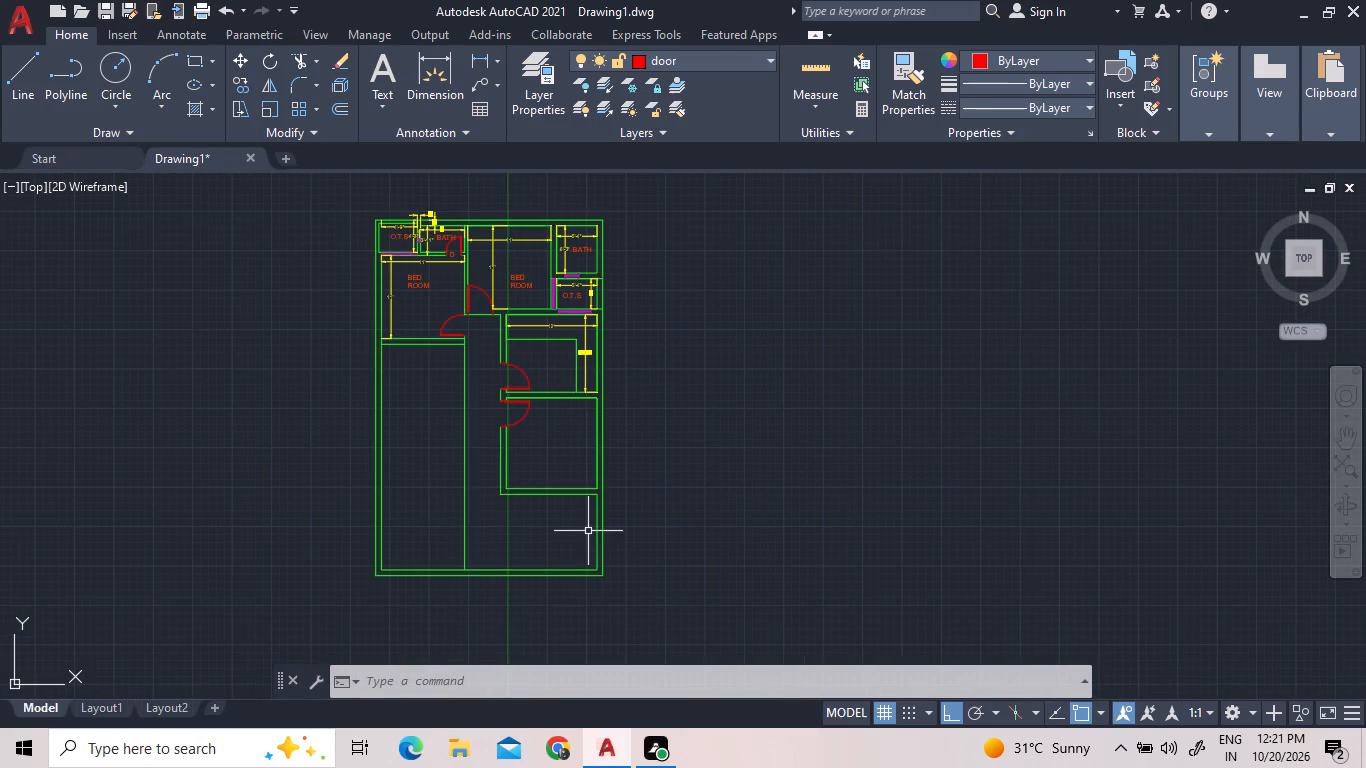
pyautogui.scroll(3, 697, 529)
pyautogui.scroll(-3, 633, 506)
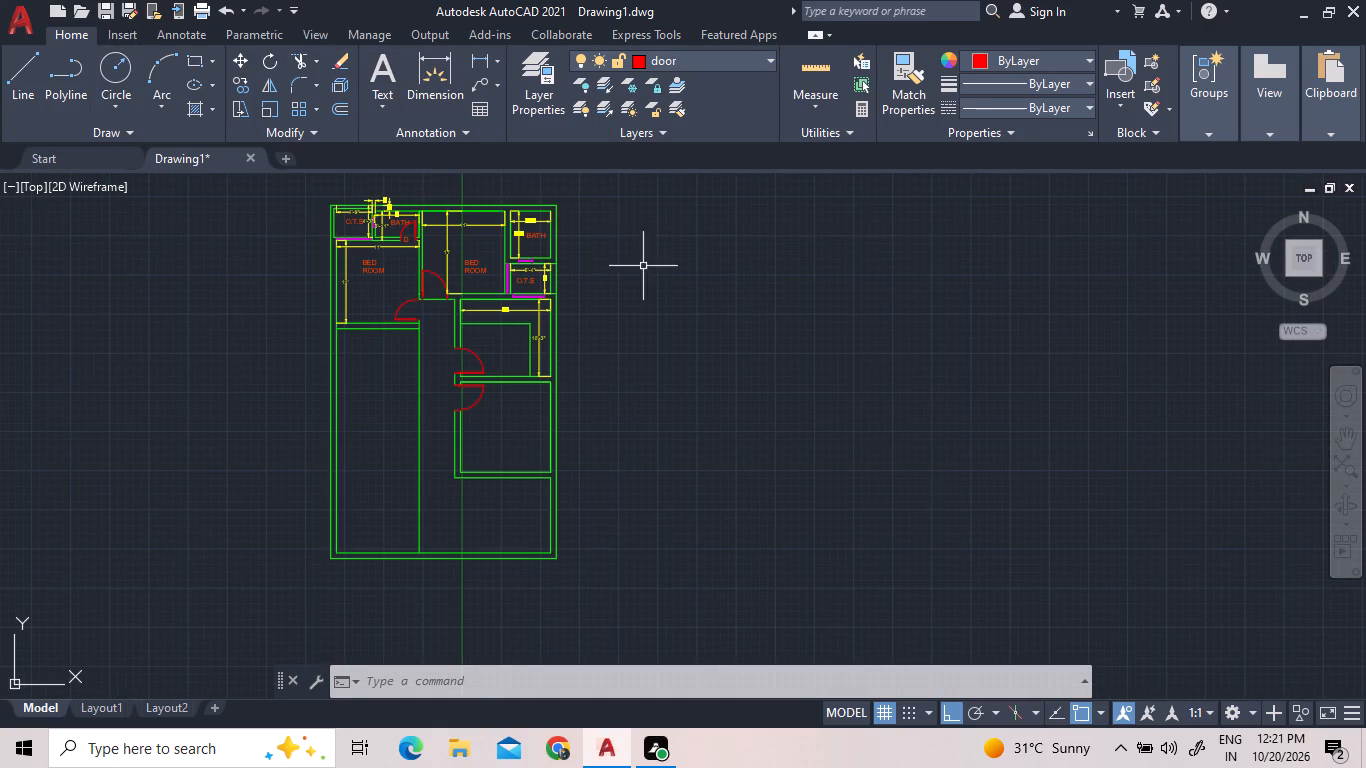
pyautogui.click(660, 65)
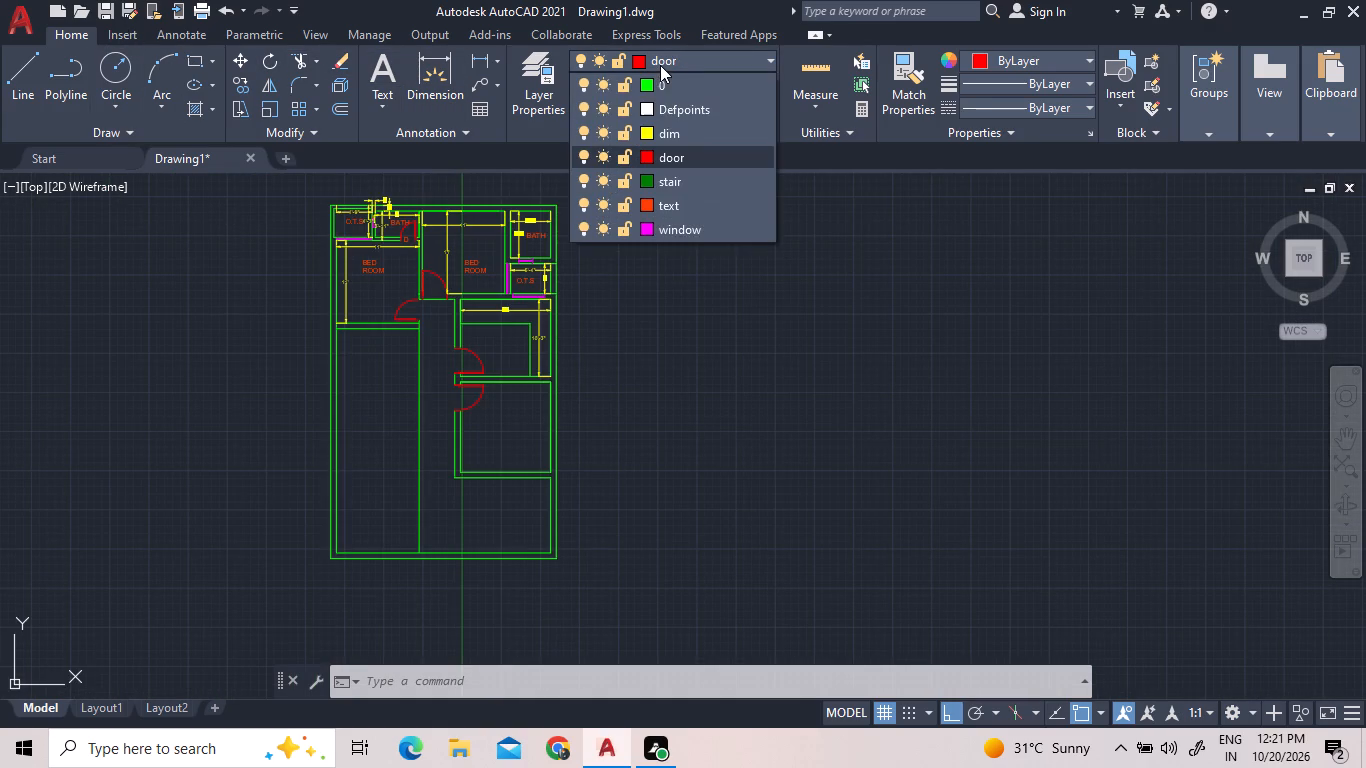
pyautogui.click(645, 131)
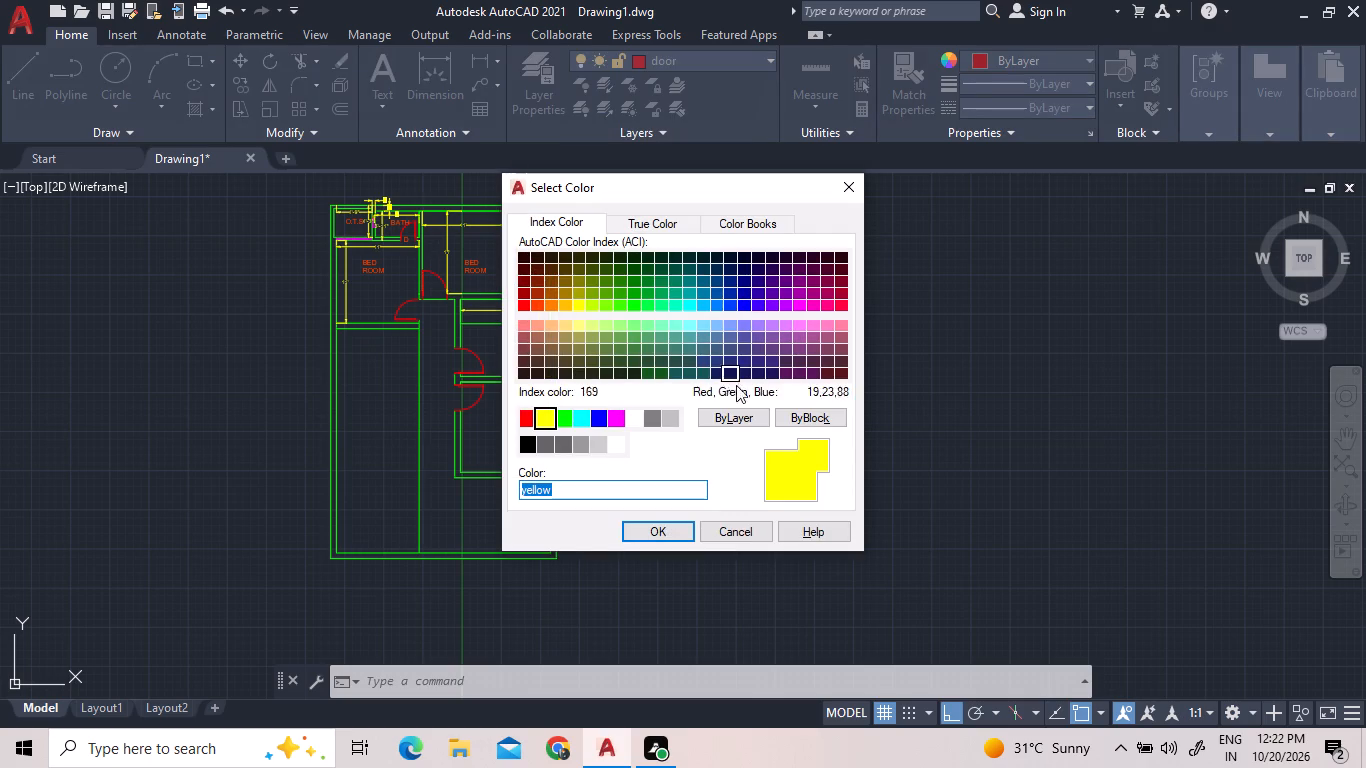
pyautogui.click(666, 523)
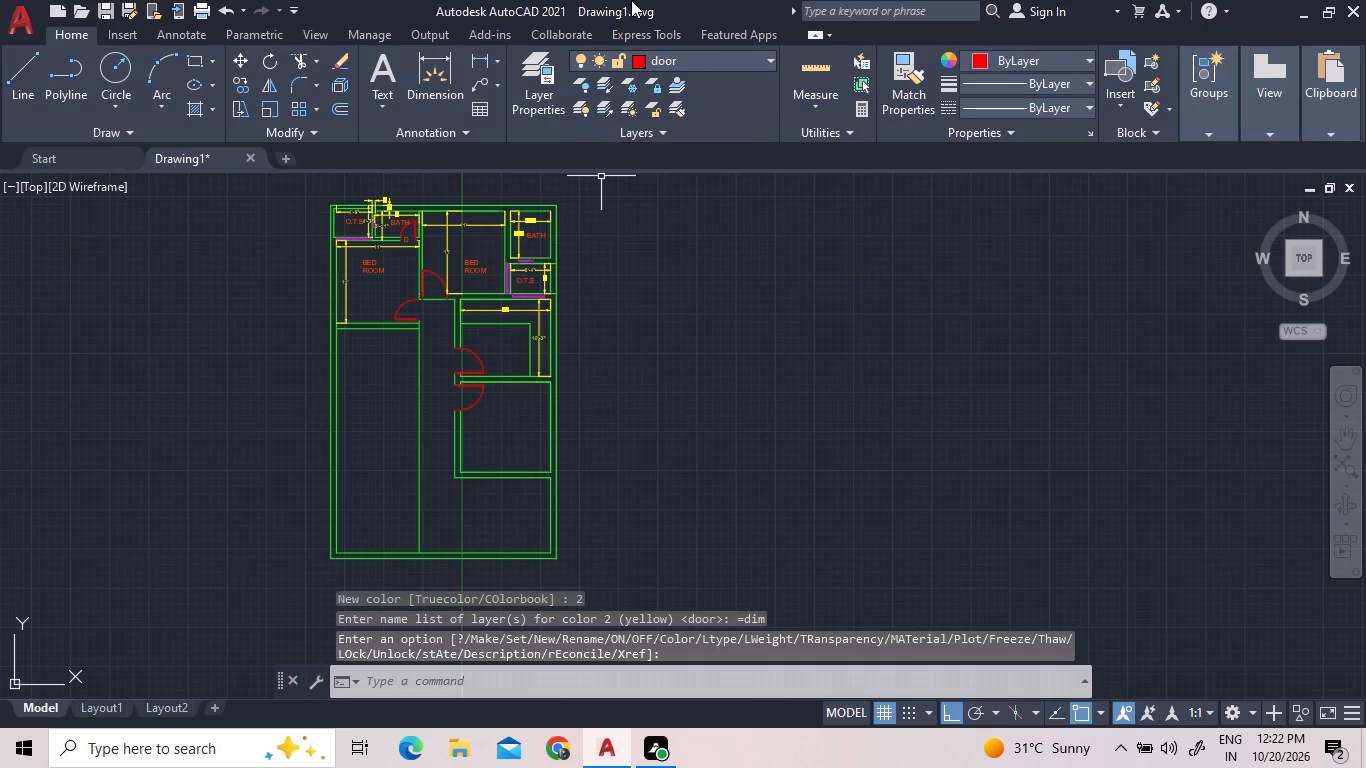
# Make the dim layer current and add a vertical linear dimension along the square room's inner east wall, placed inside the room.
pyautogui.click(710, 64)
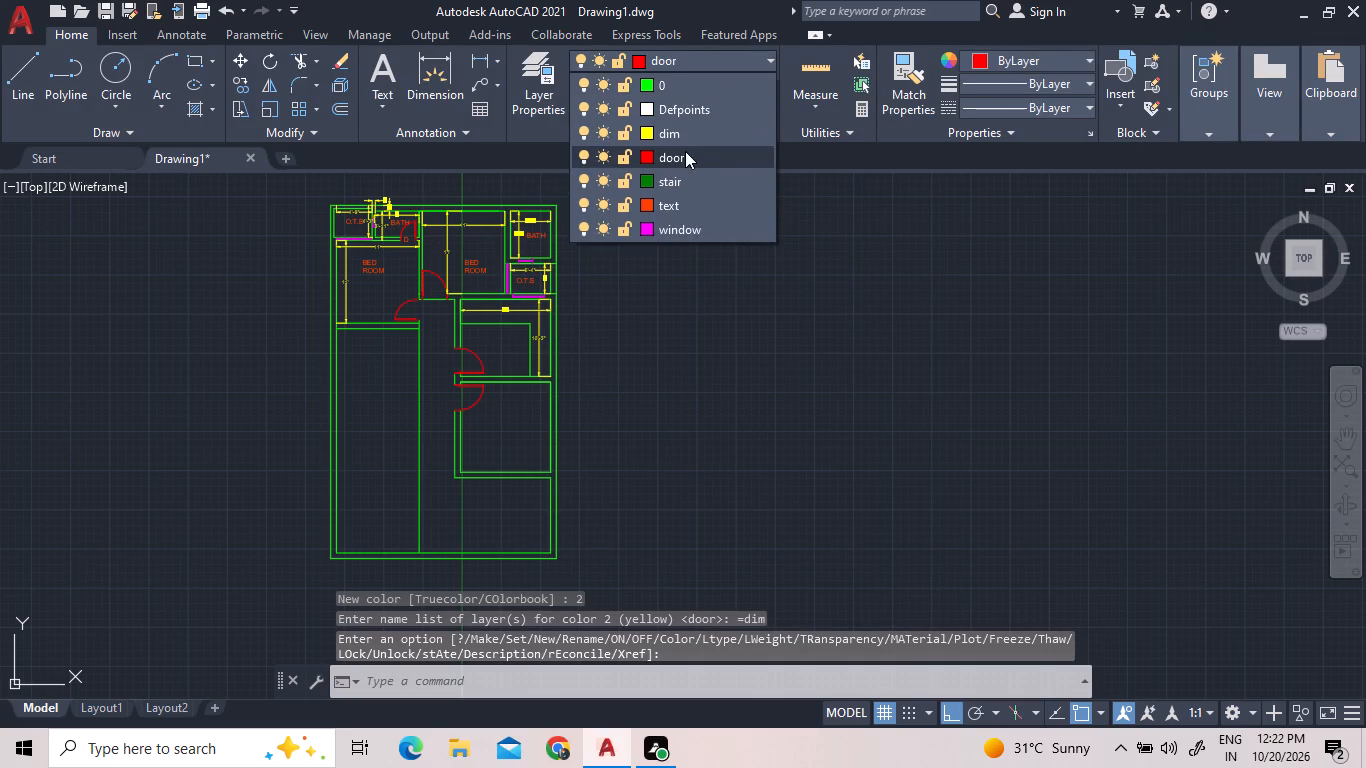
pyautogui.click(685, 131)
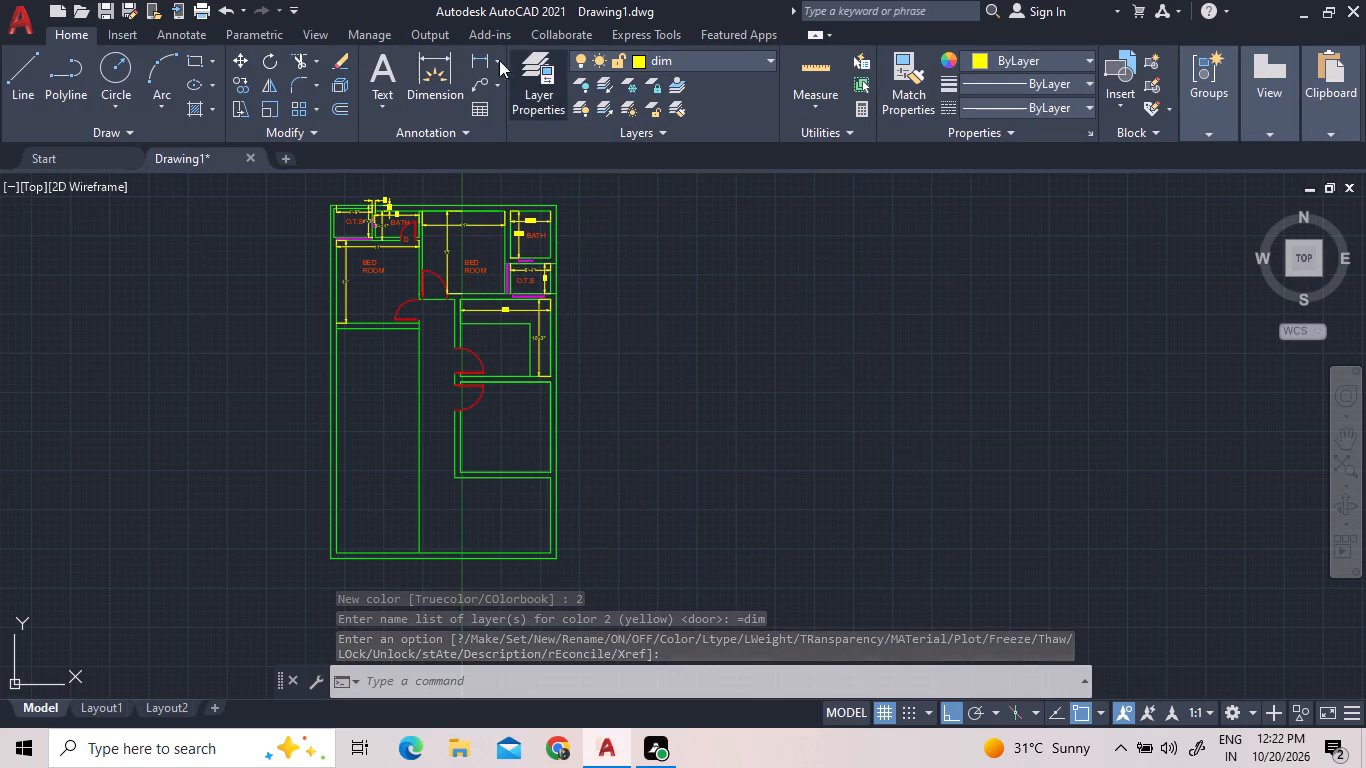
pyautogui.click(478, 54)
pyautogui.scroll(2, 544, 392)
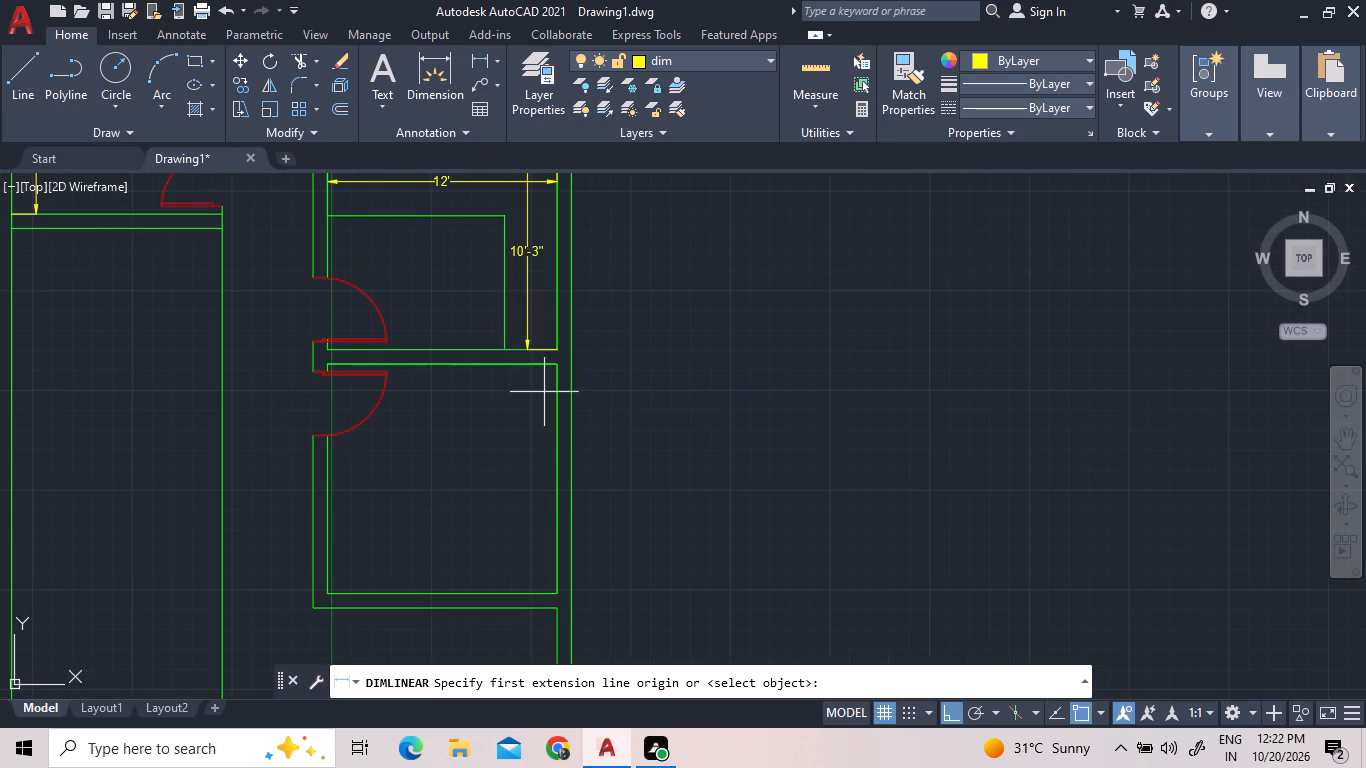
pyautogui.click(556, 365)
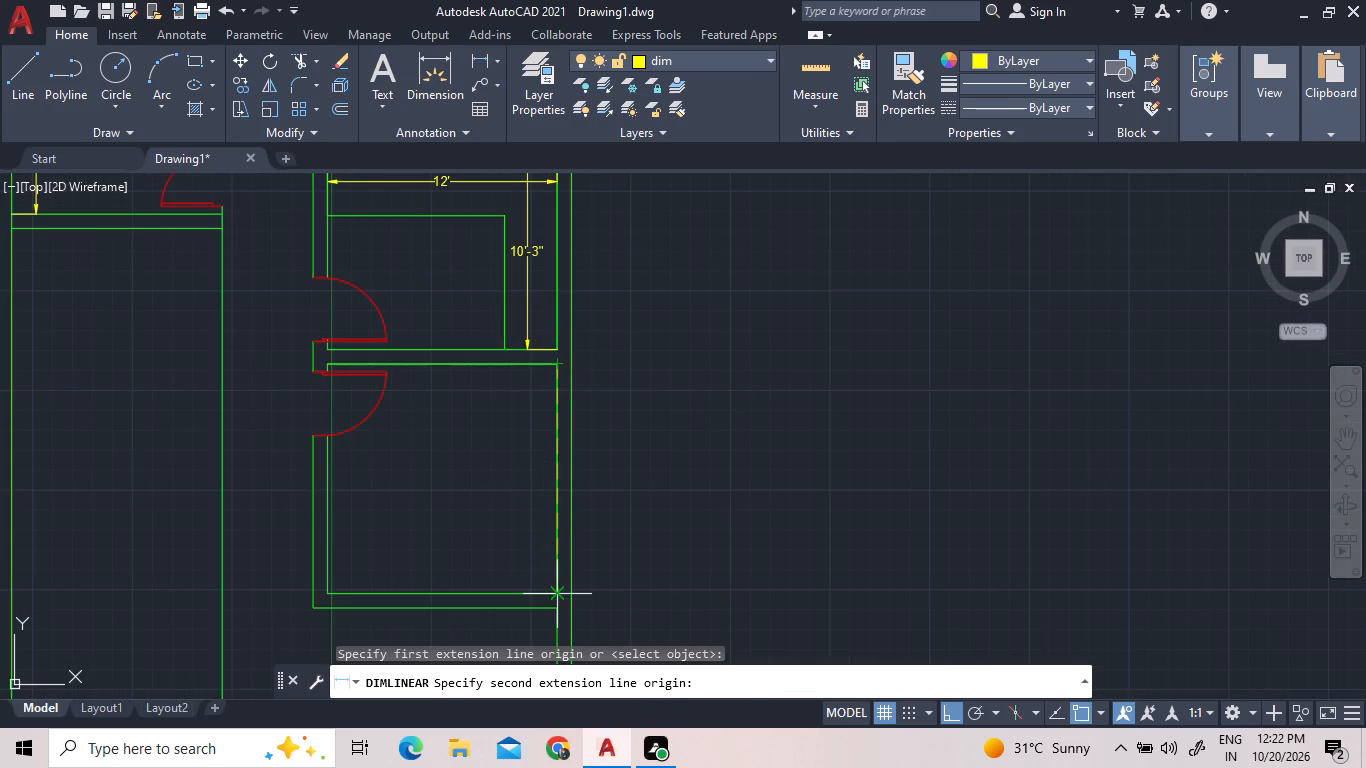
pyautogui.click(554, 595)
pyautogui.click(523, 593)
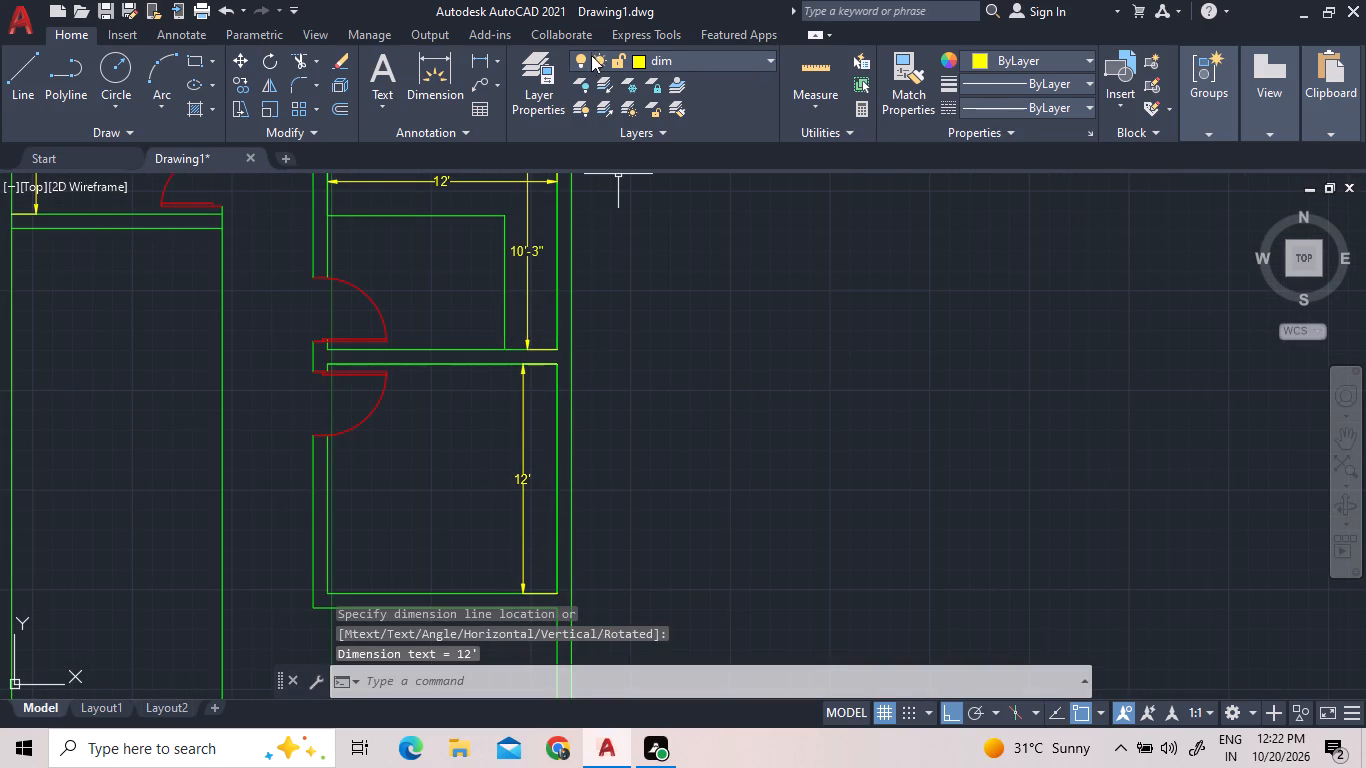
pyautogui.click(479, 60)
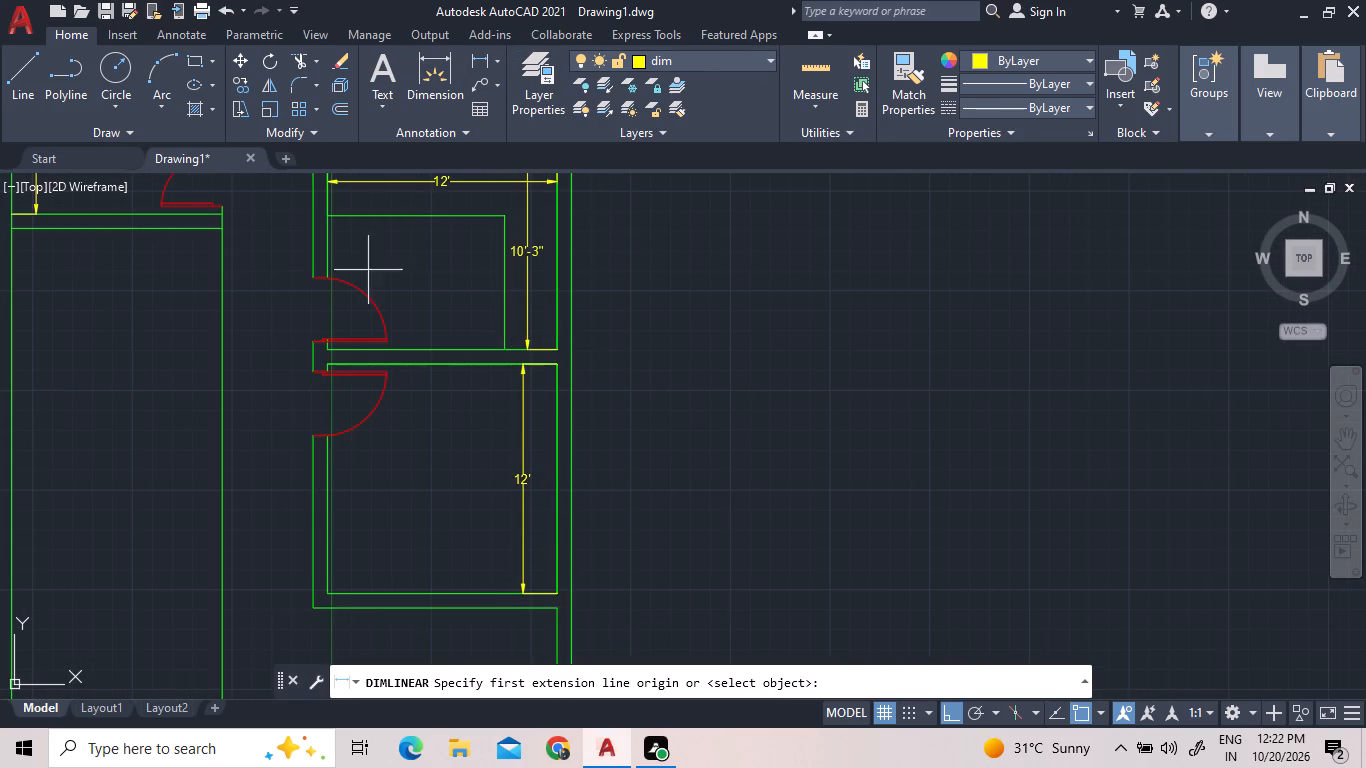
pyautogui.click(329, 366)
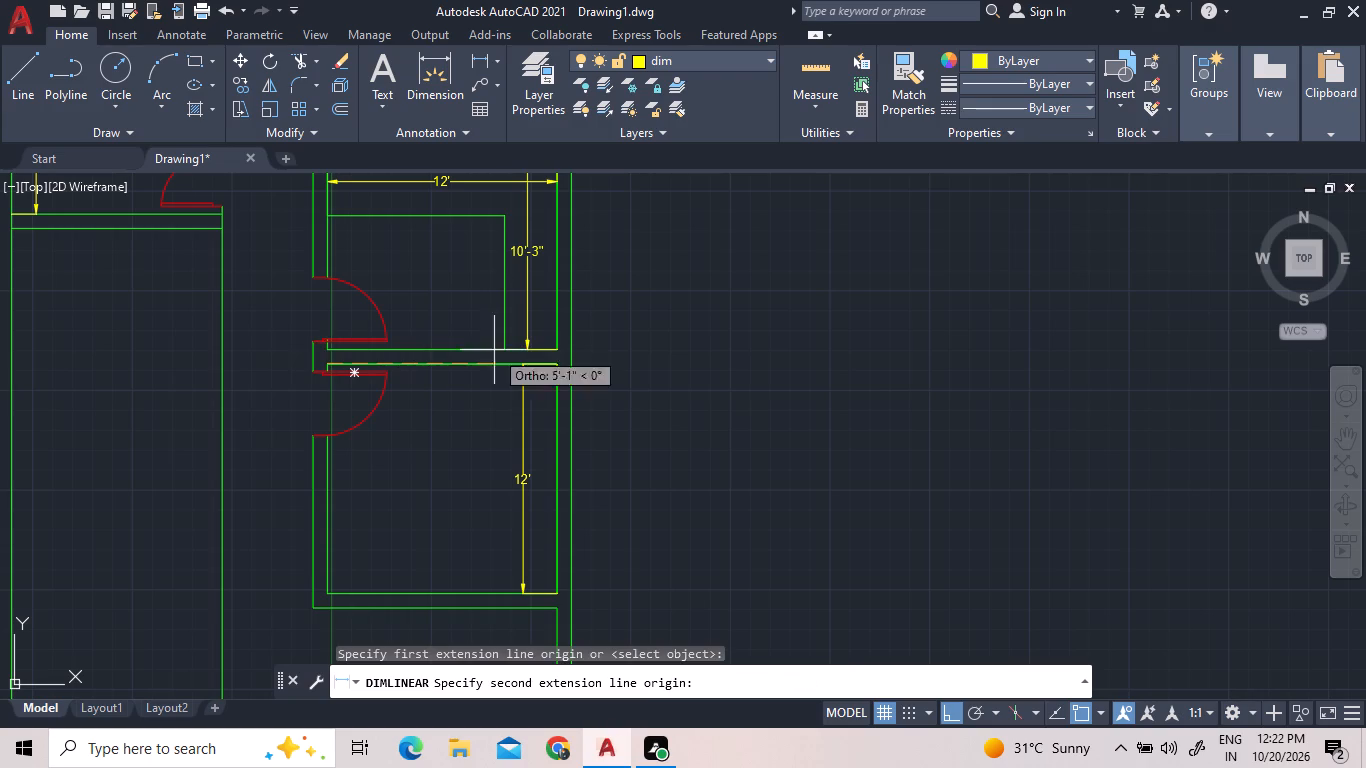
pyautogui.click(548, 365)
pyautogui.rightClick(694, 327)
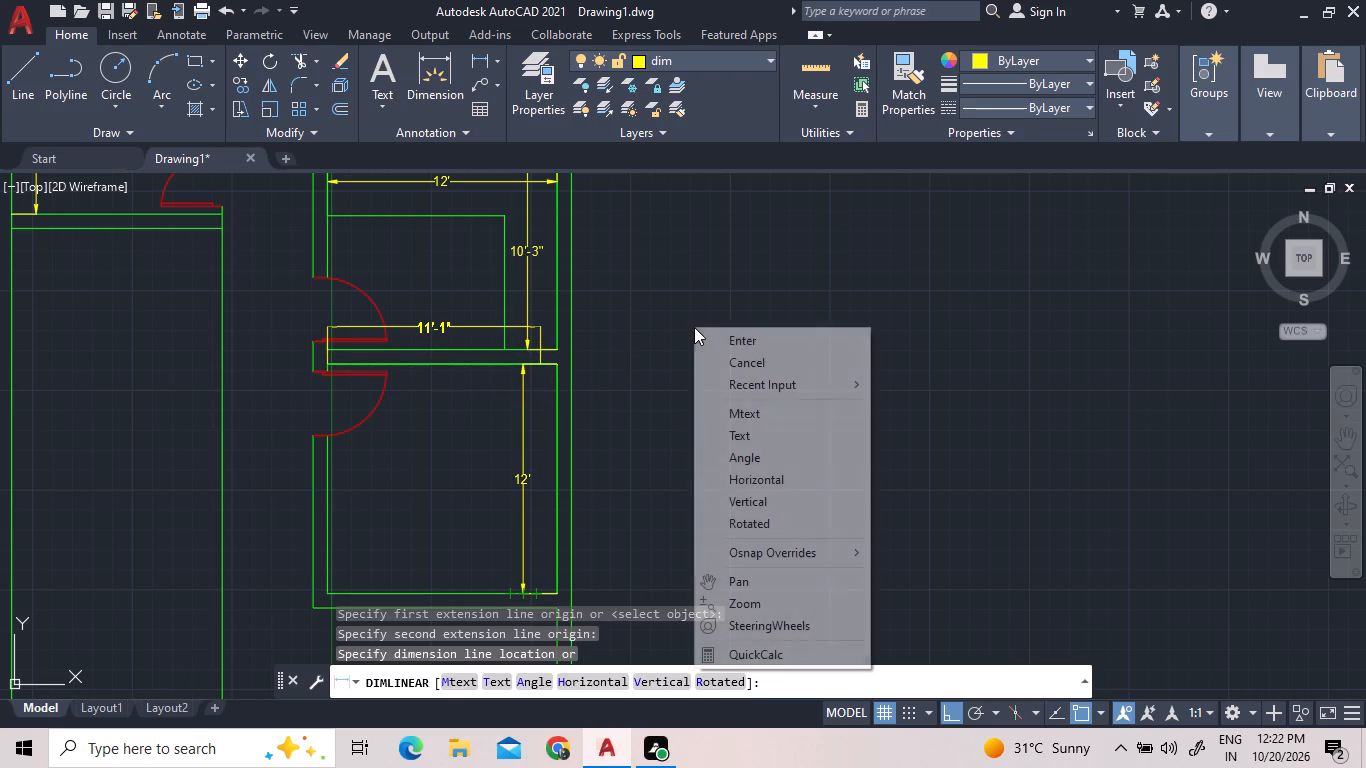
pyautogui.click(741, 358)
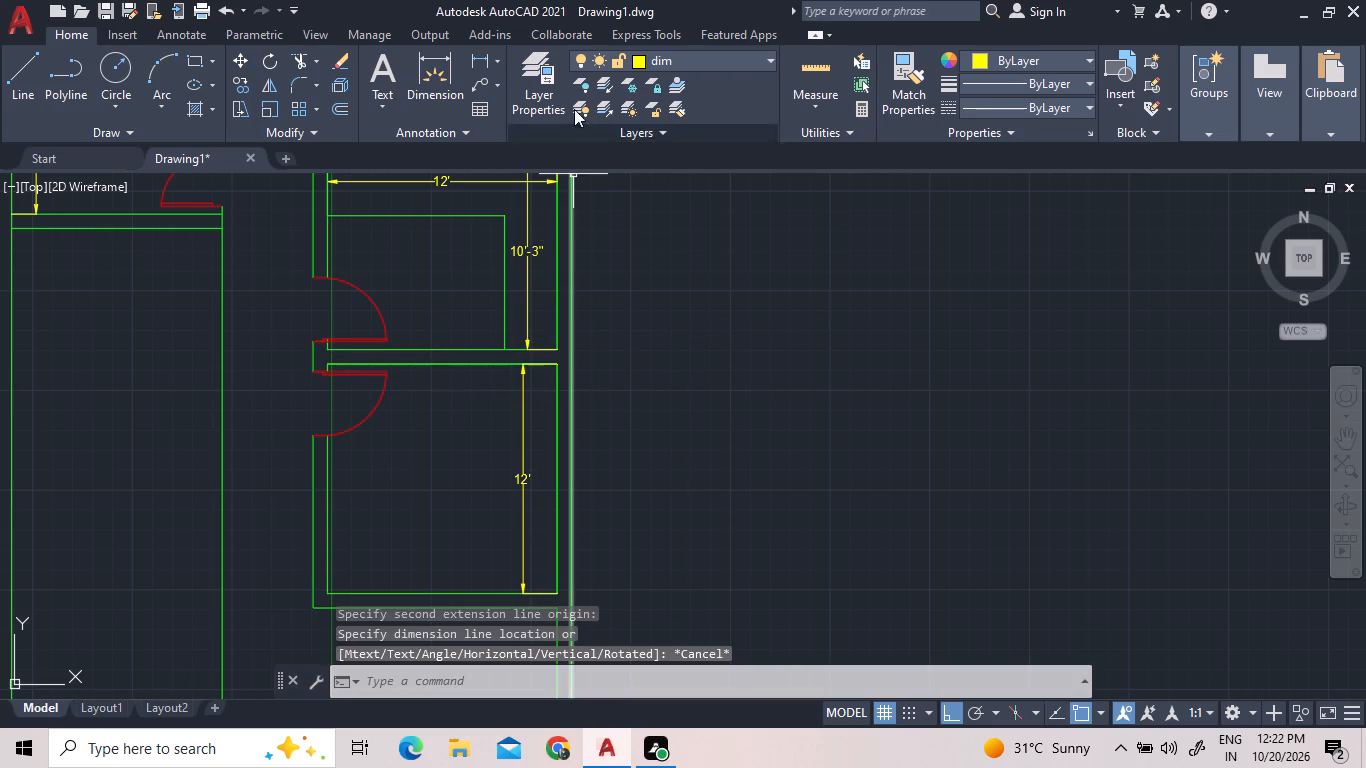
# Add a horizontal linear dimension between the square room's northeast and northwest inner corners, placed just below its north wall.
pyautogui.click(482, 61)
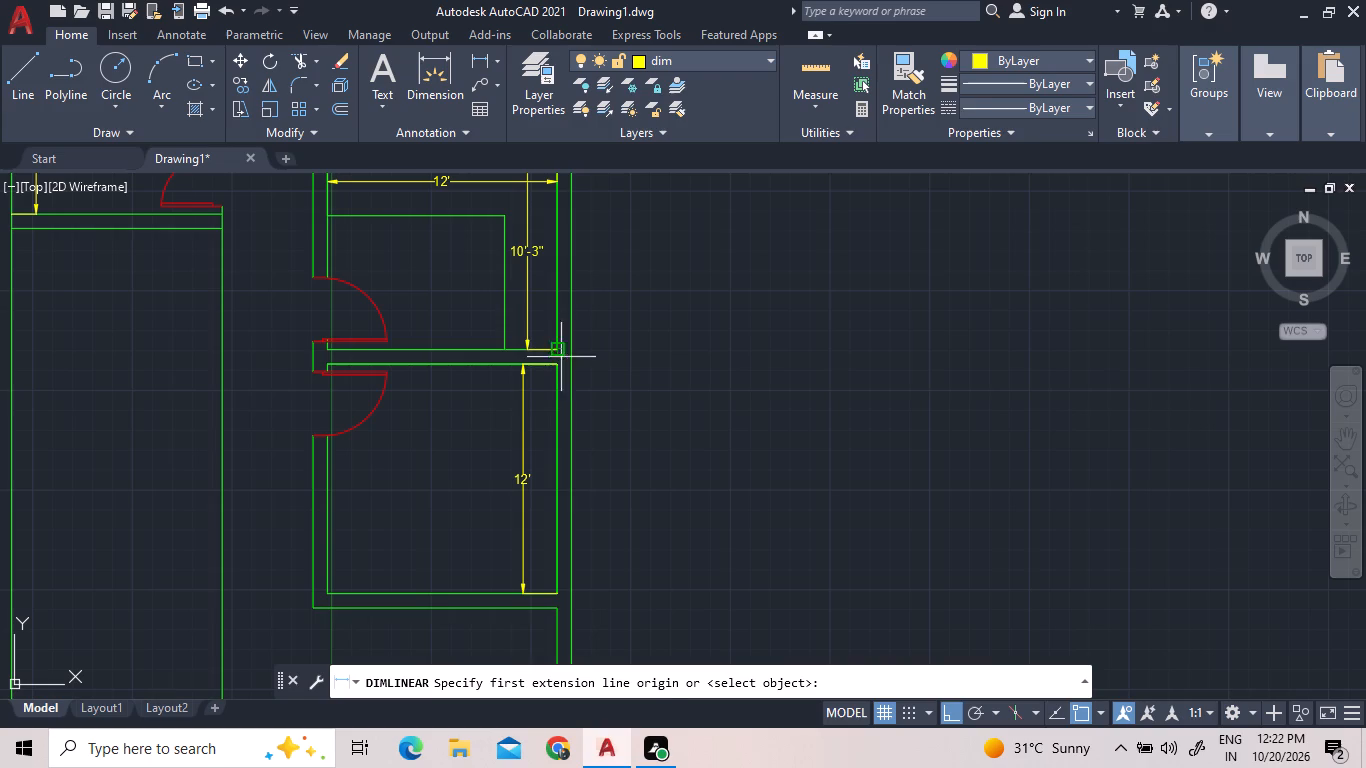
pyautogui.click(557, 364)
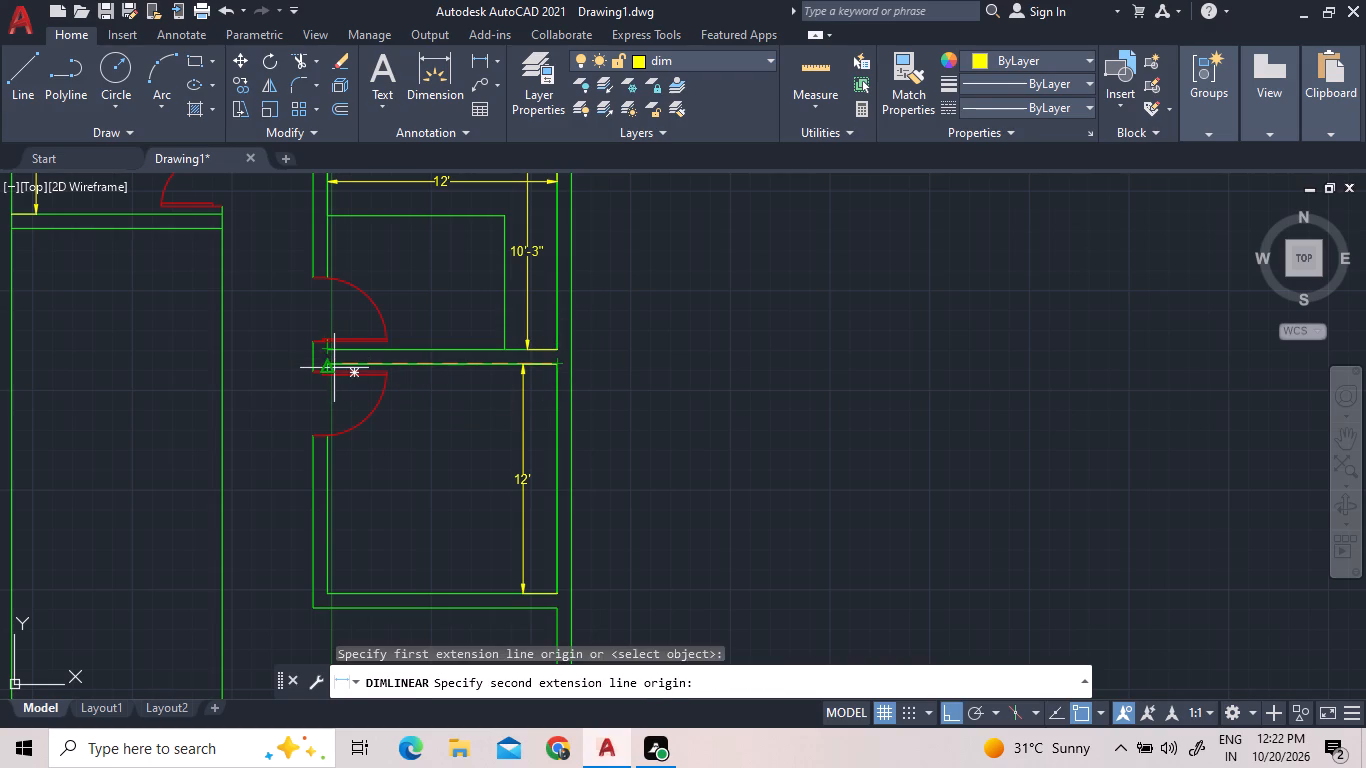
pyautogui.scroll(4, 327, 366)
pyautogui.moveTo(333, 354); pyautogui.dragTo(333, 375)
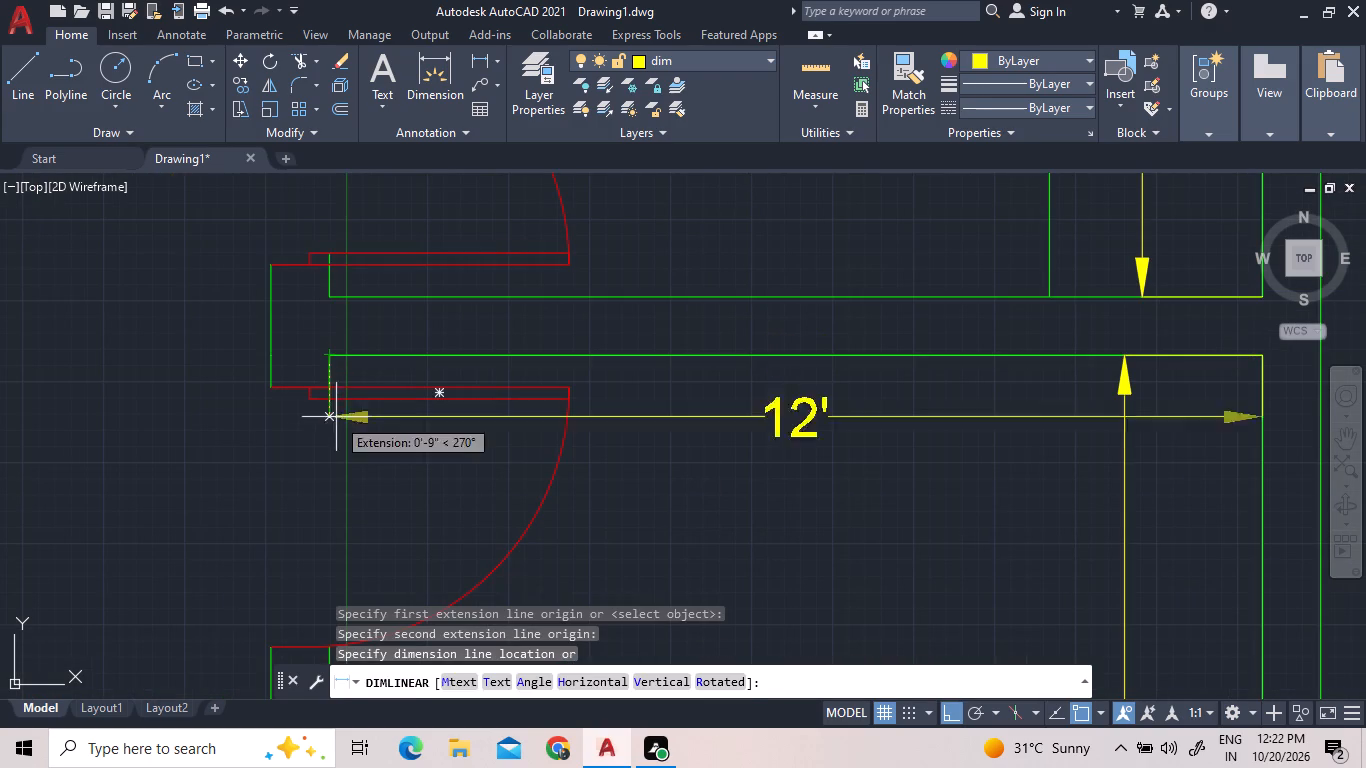
pyautogui.scroll(-2, 364, 424)
pyautogui.click(362, 455)
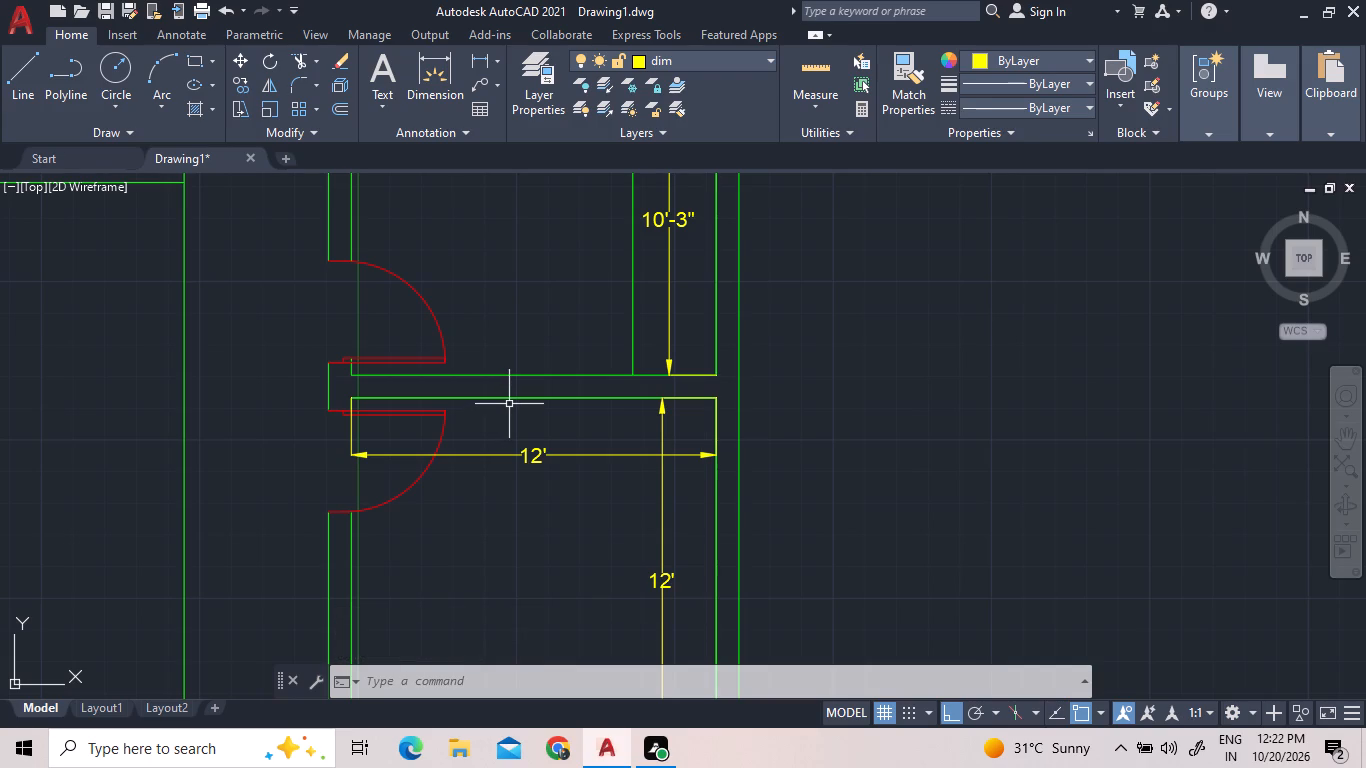
# Copy the BED ROOM label from the north-central bedroom into the middle of the square room, with Ortho turned off.
pyautogui.scroll(-1, 510, 402)
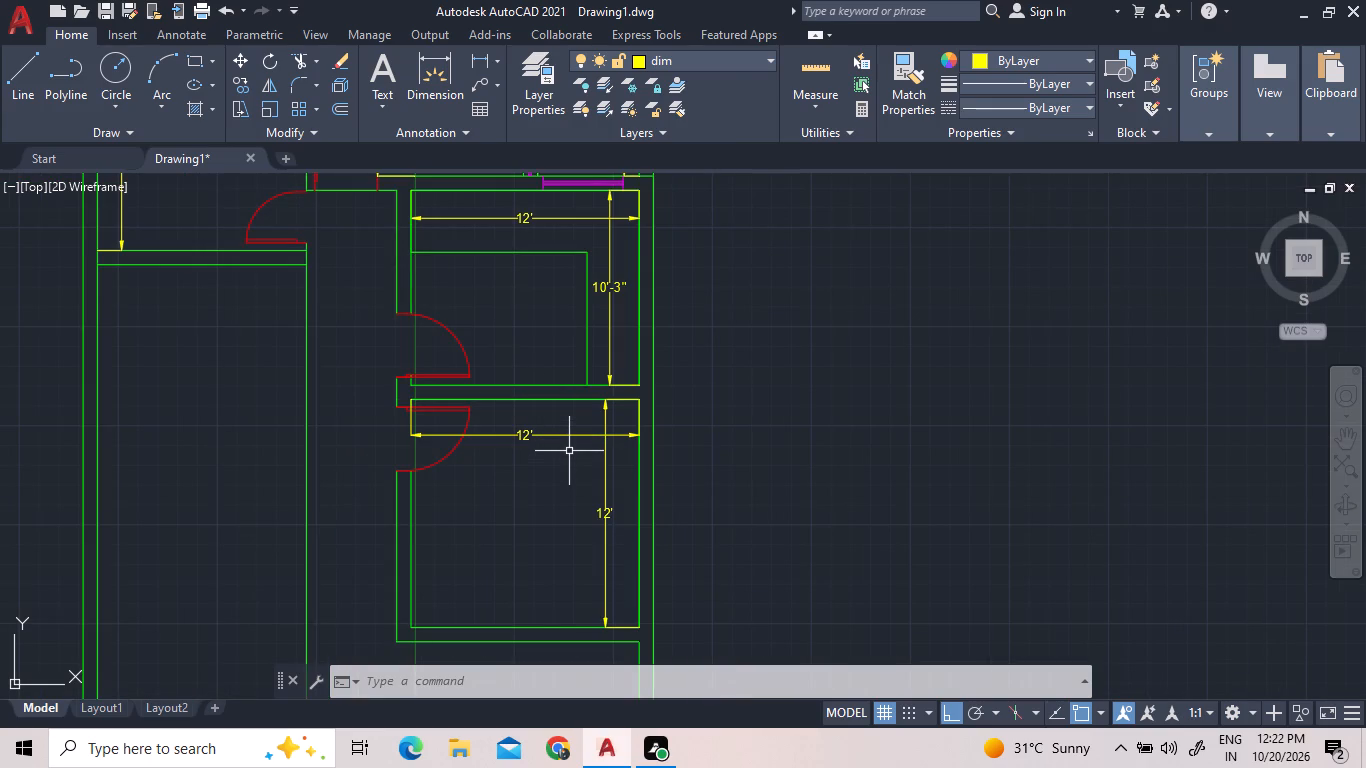
pyautogui.scroll(-1, 569, 443)
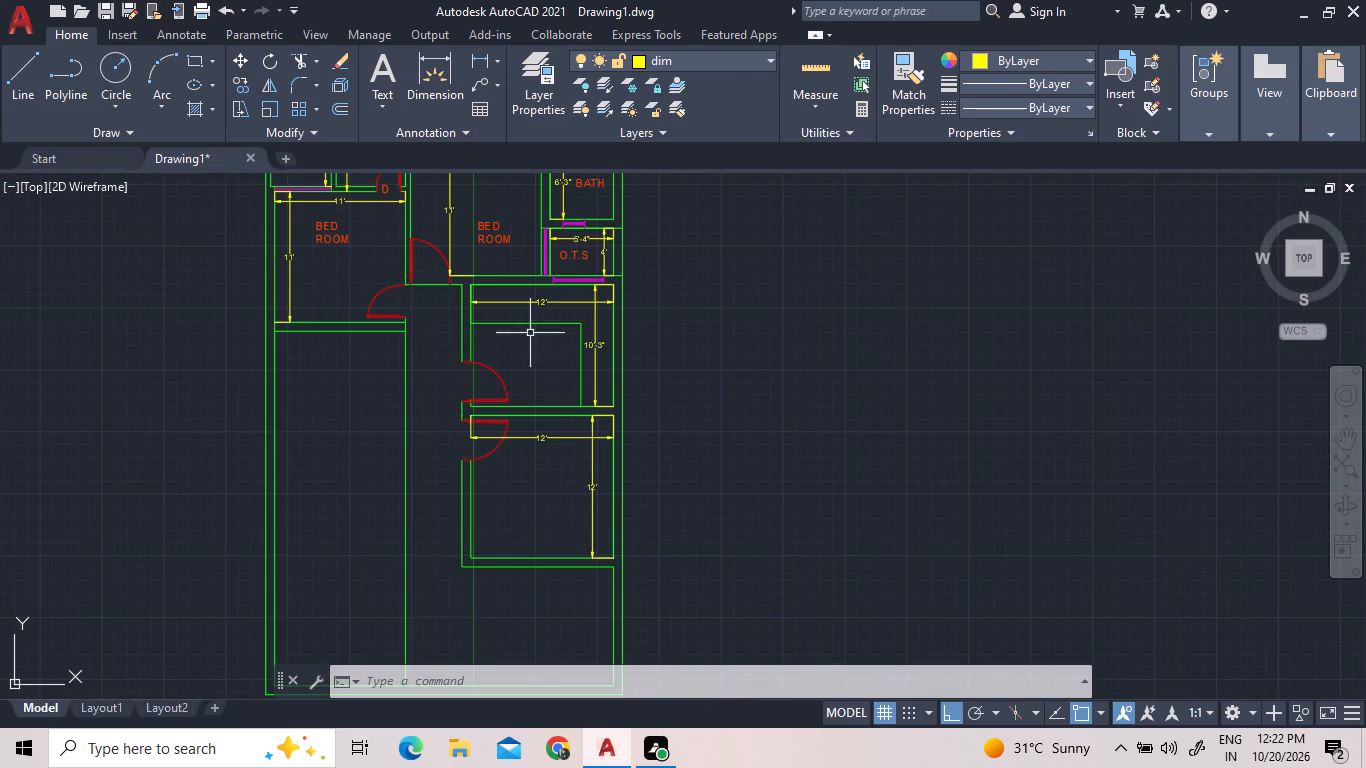
pyautogui.click(504, 235)
pyautogui.rightClick(504, 235)
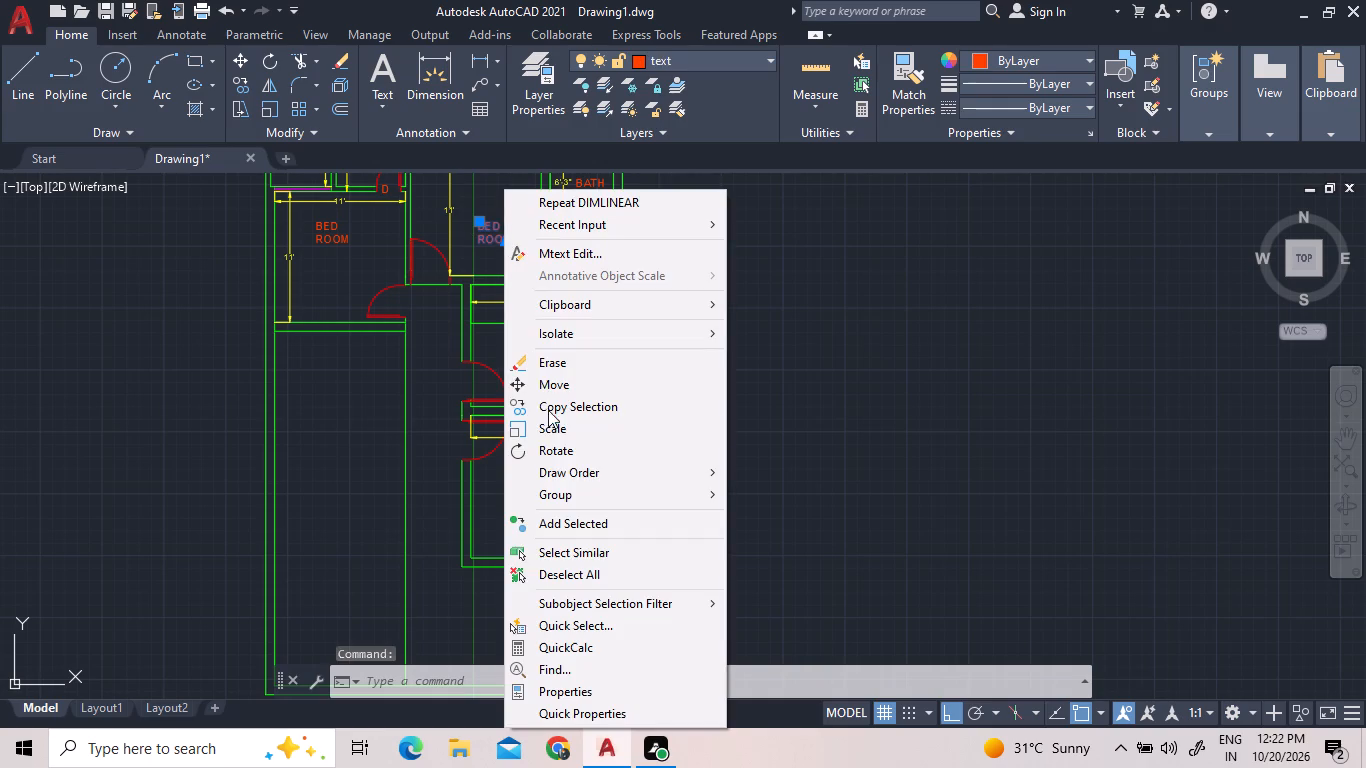
pyautogui.click(571, 403)
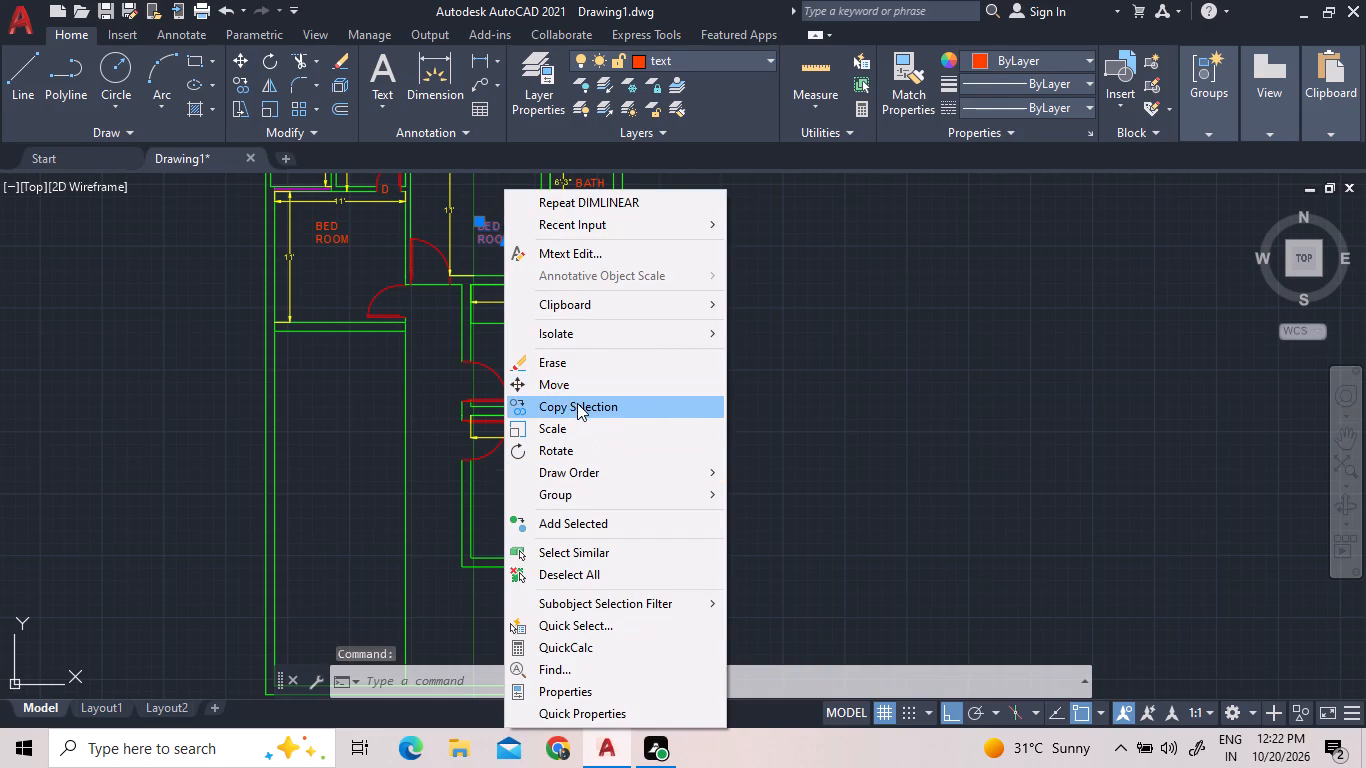
pyautogui.click(498, 239)
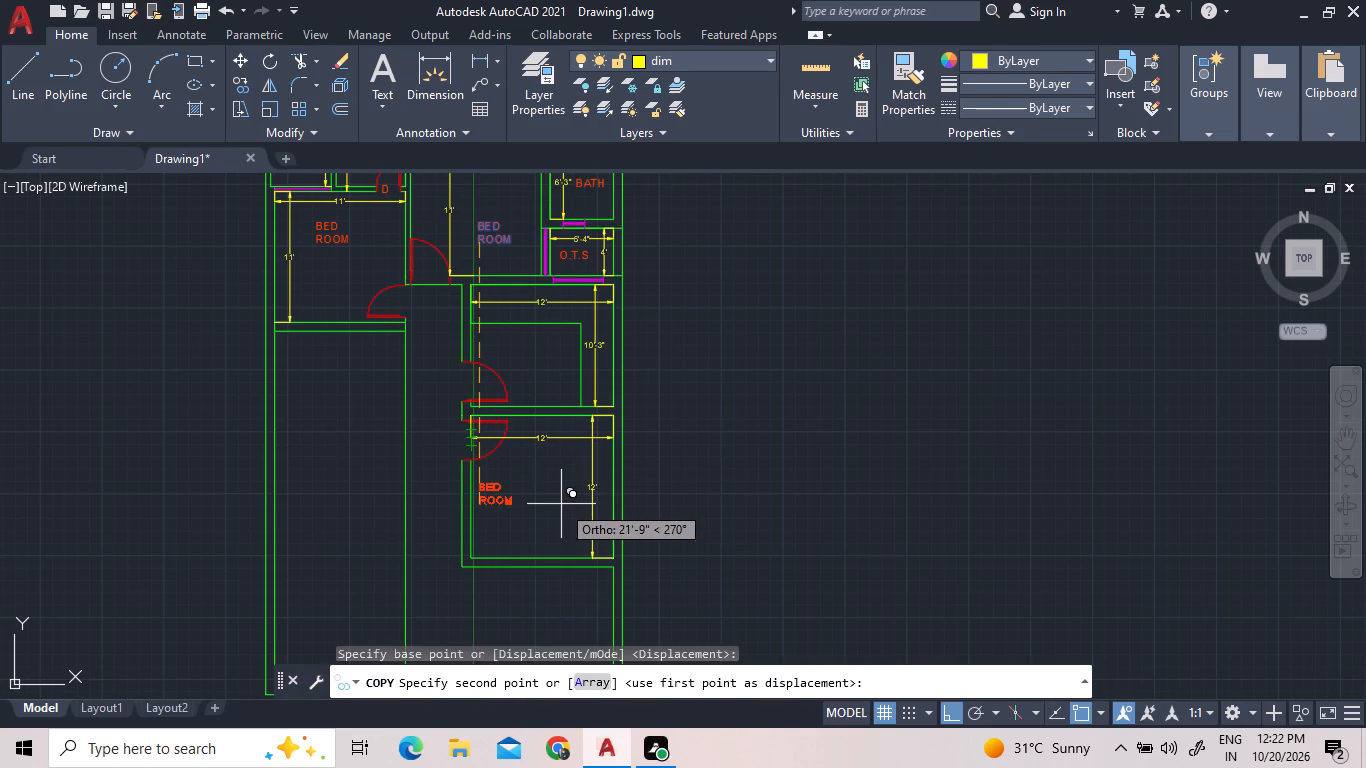
pyautogui.press('F8')
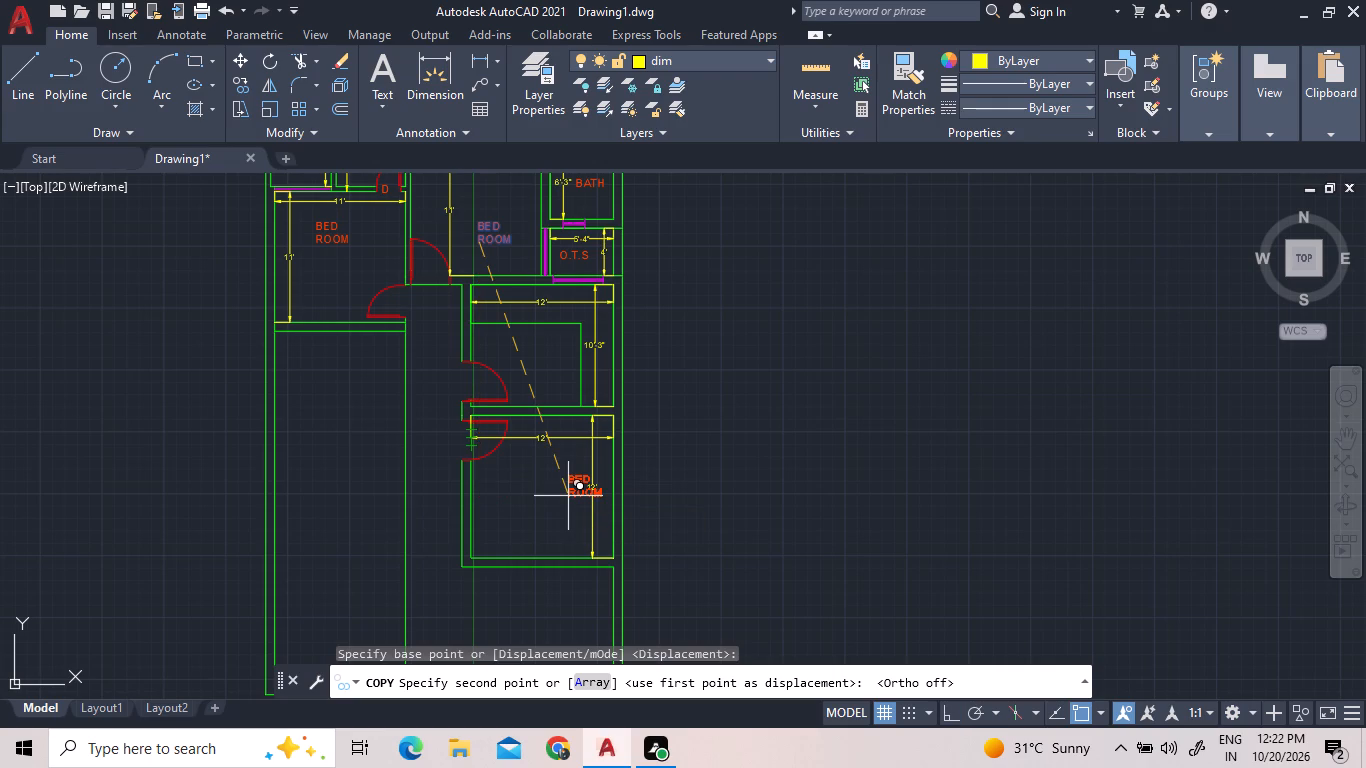
pyautogui.click(540, 502)
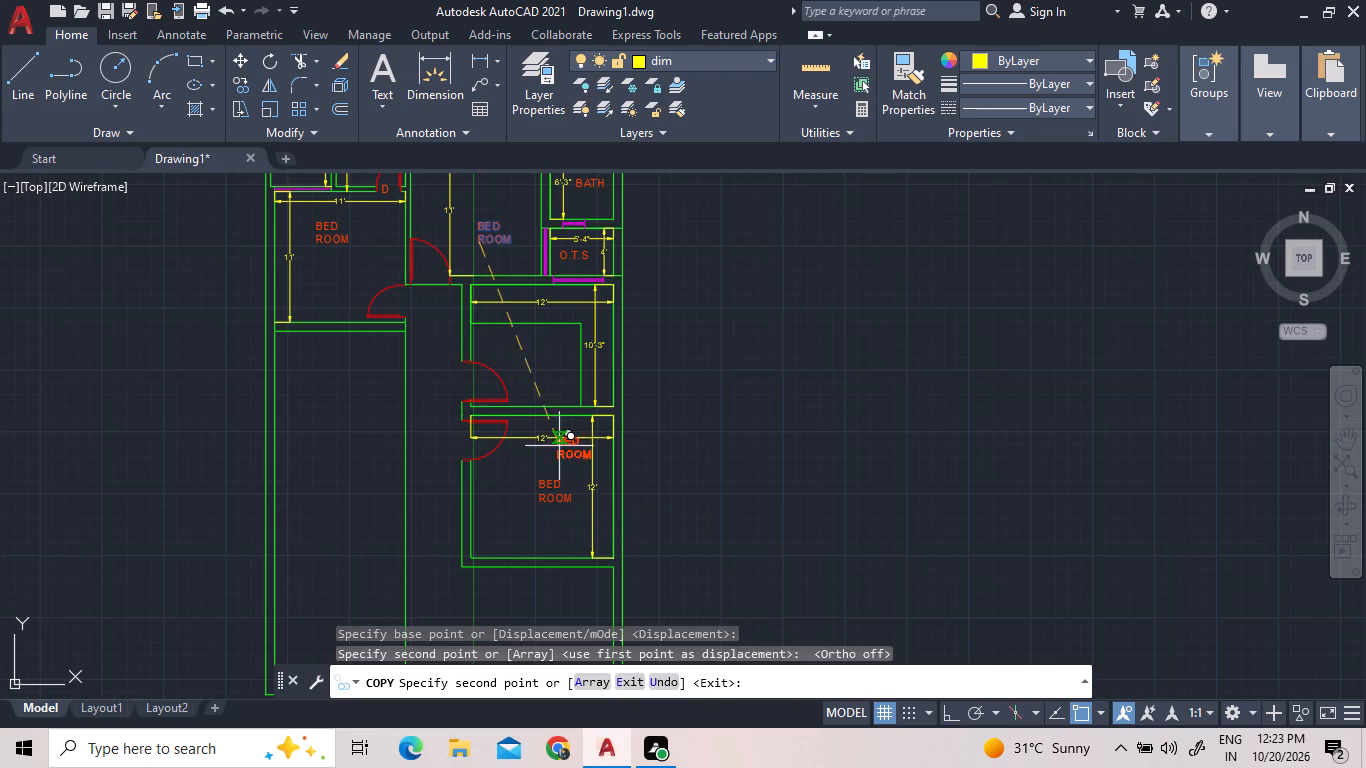
pyautogui.rightClick(744, 434)
pyautogui.click(775, 451)
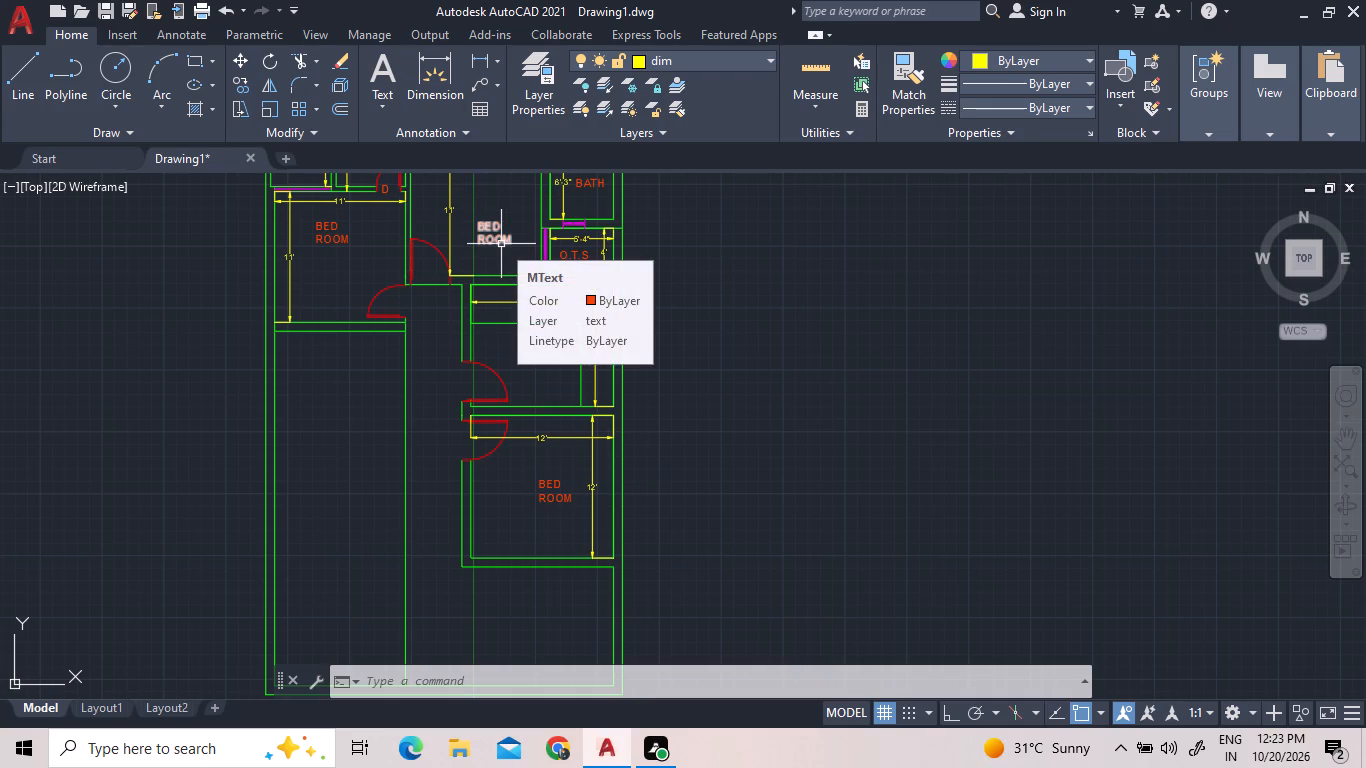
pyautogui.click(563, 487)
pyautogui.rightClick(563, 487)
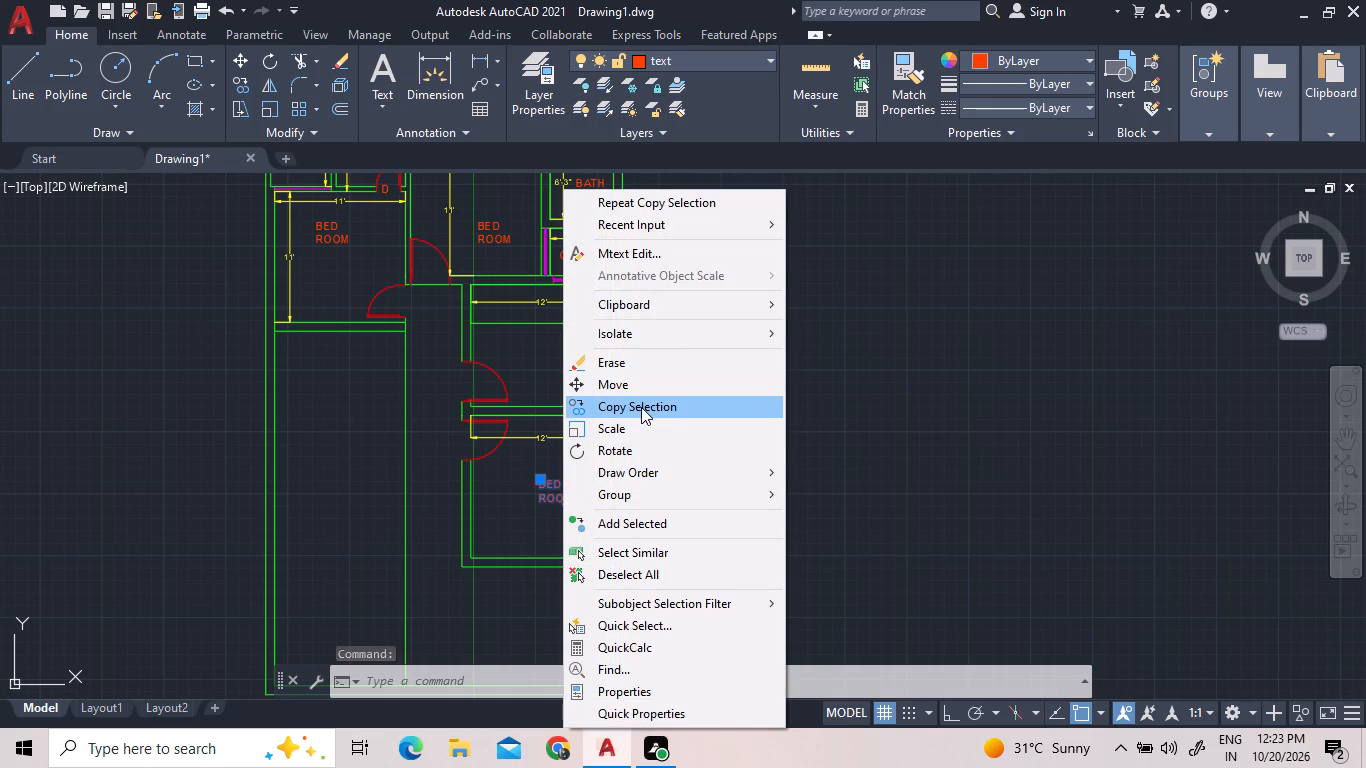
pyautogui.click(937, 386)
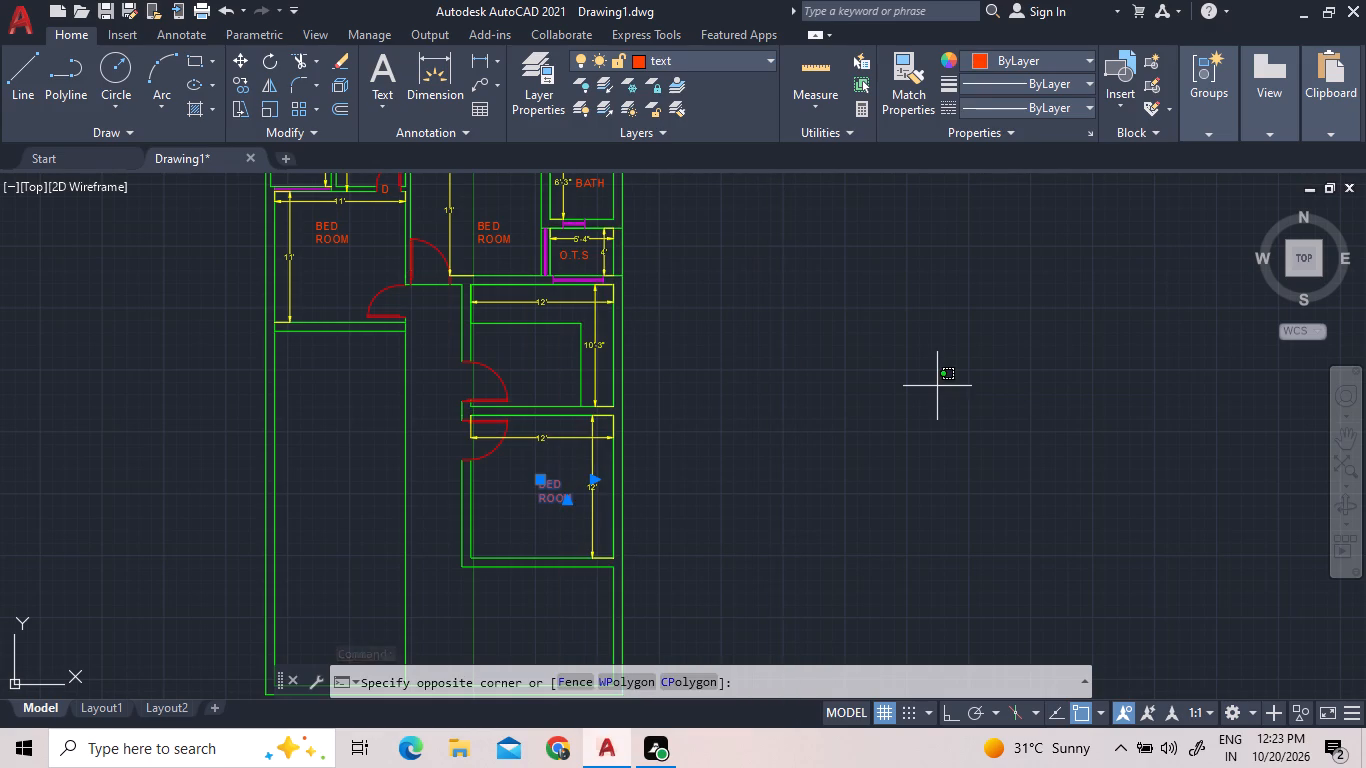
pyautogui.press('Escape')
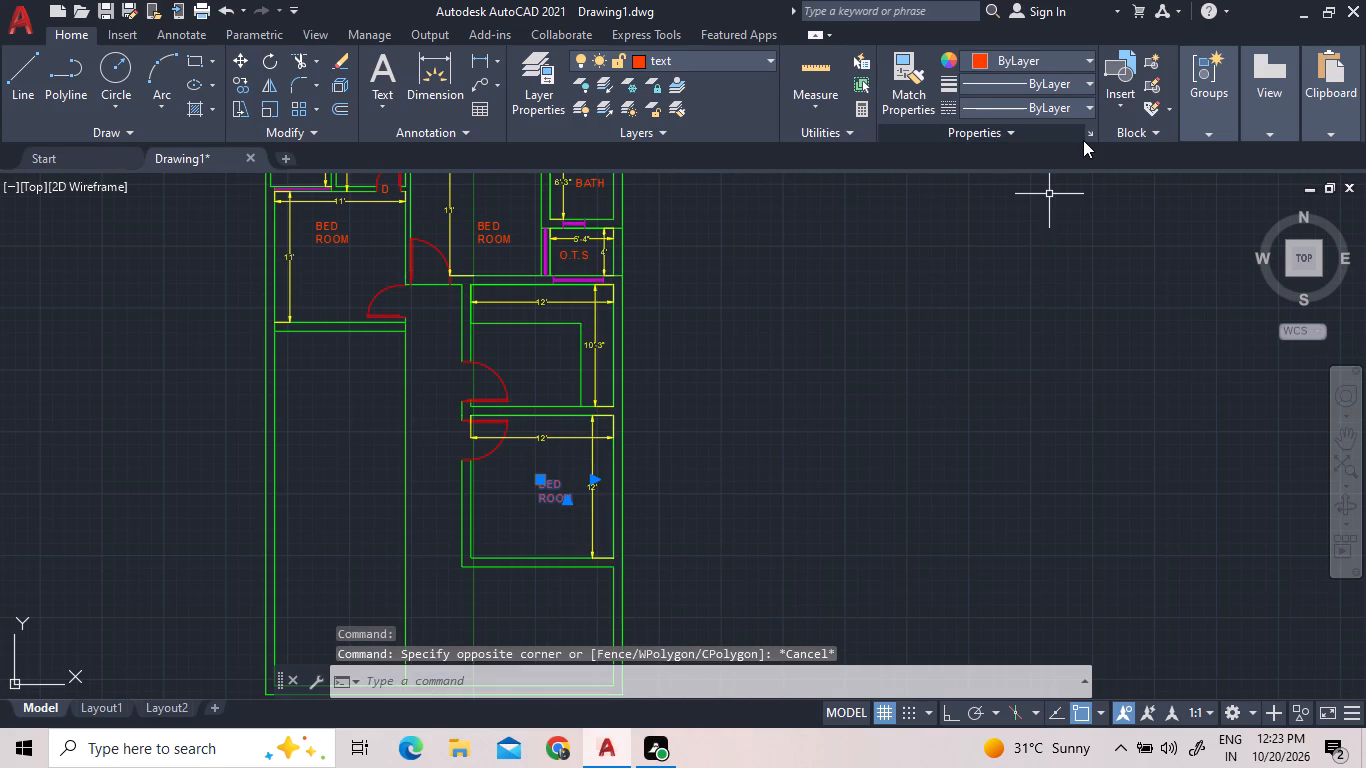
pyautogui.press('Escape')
# Add the multiline text KITCHEN inside the counter outline of the room directly north of the square bedroom.
pyautogui.scroll(1, 983, 0)
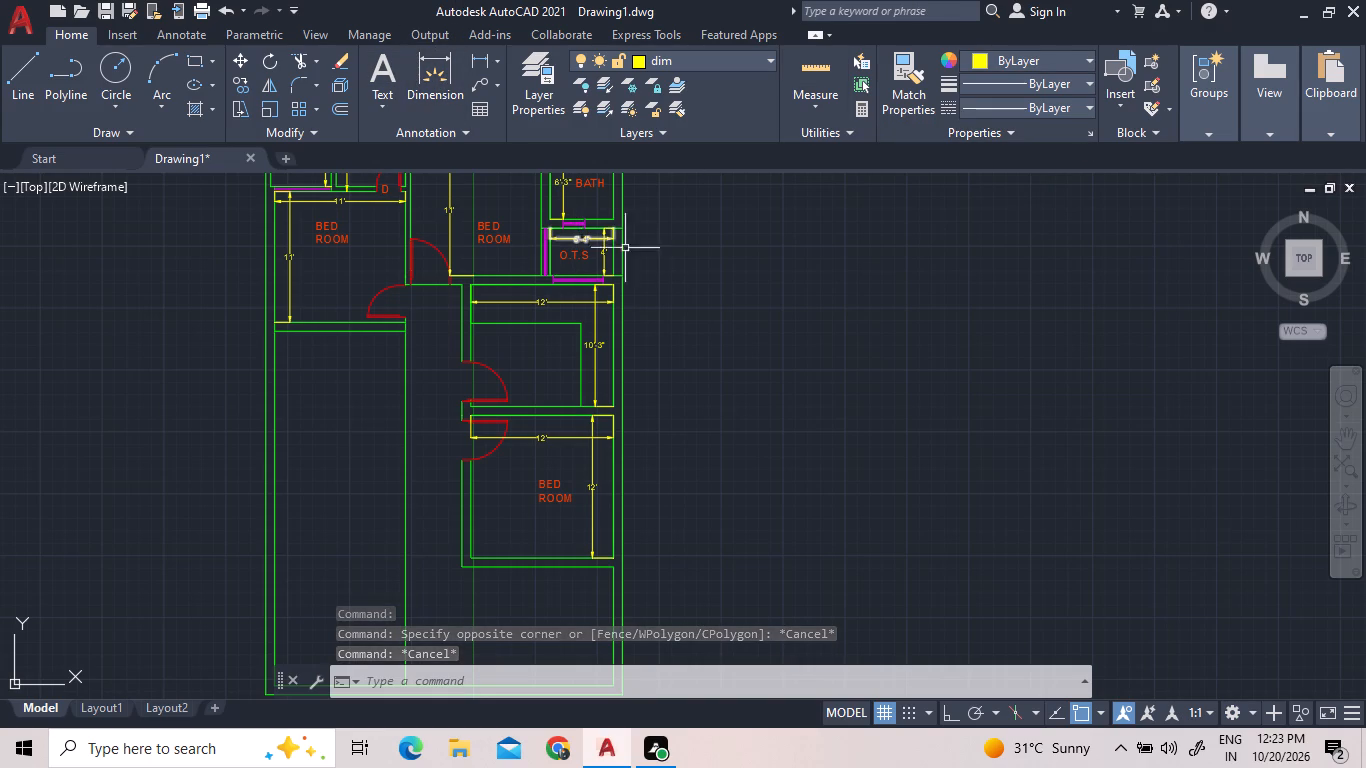
pyautogui.scroll(-1, 672, 394)
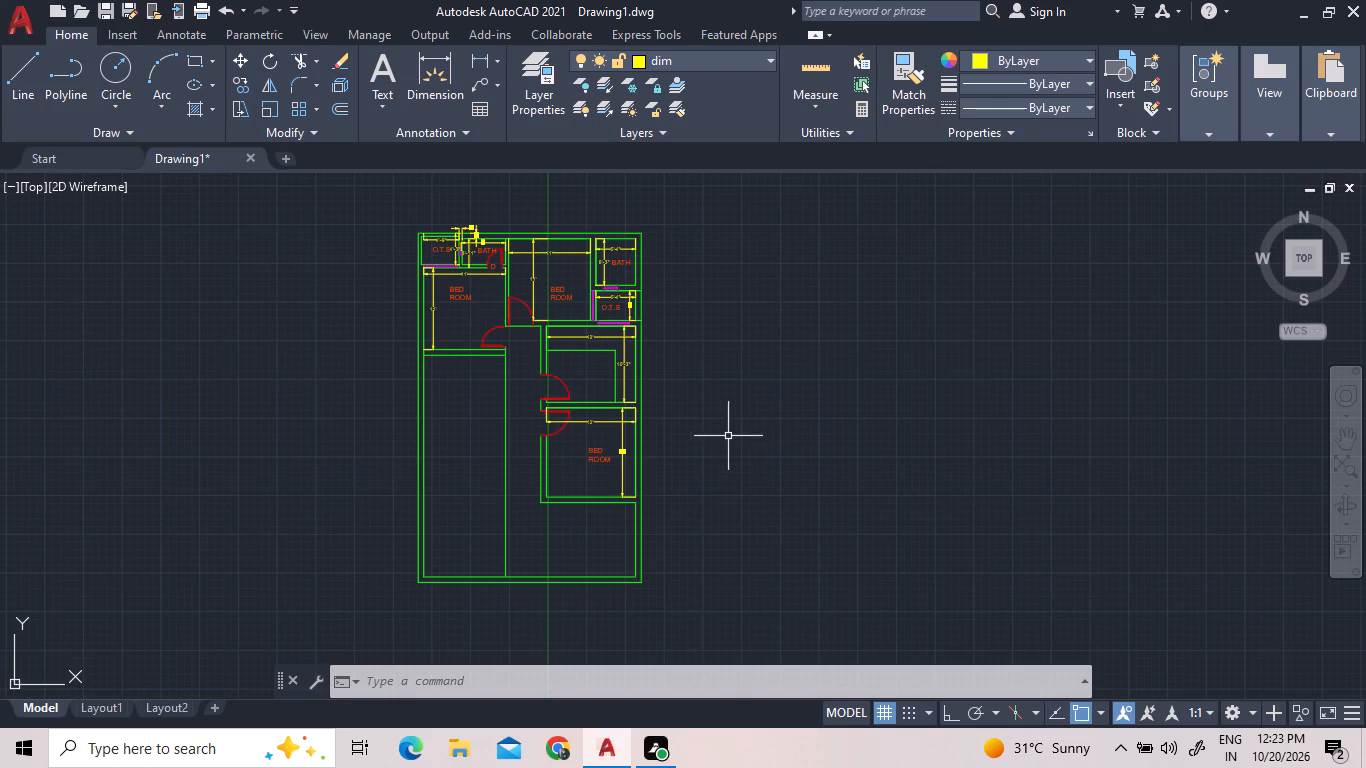
pyautogui.scroll(2, 669, 366)
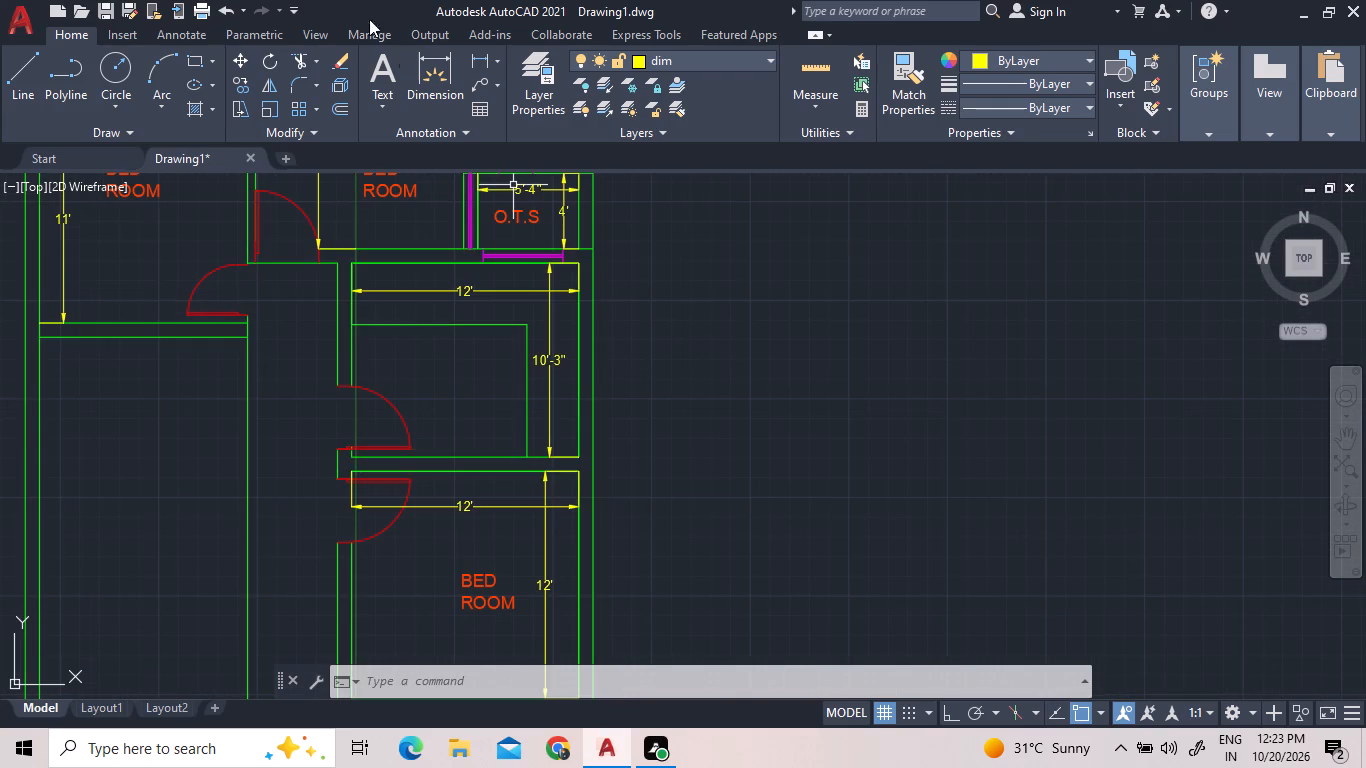
pyautogui.click(379, 76)
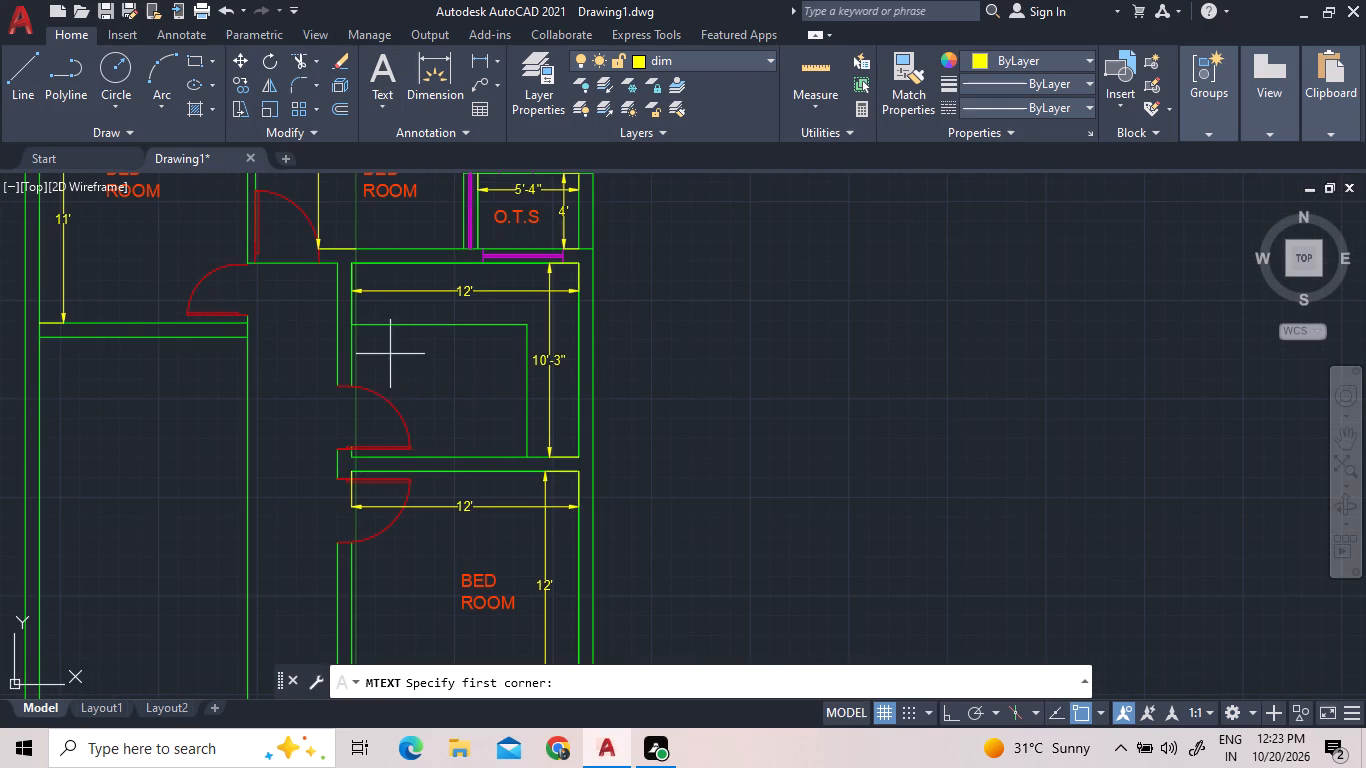
pyautogui.click(400, 346)
pyautogui.click(479, 404)
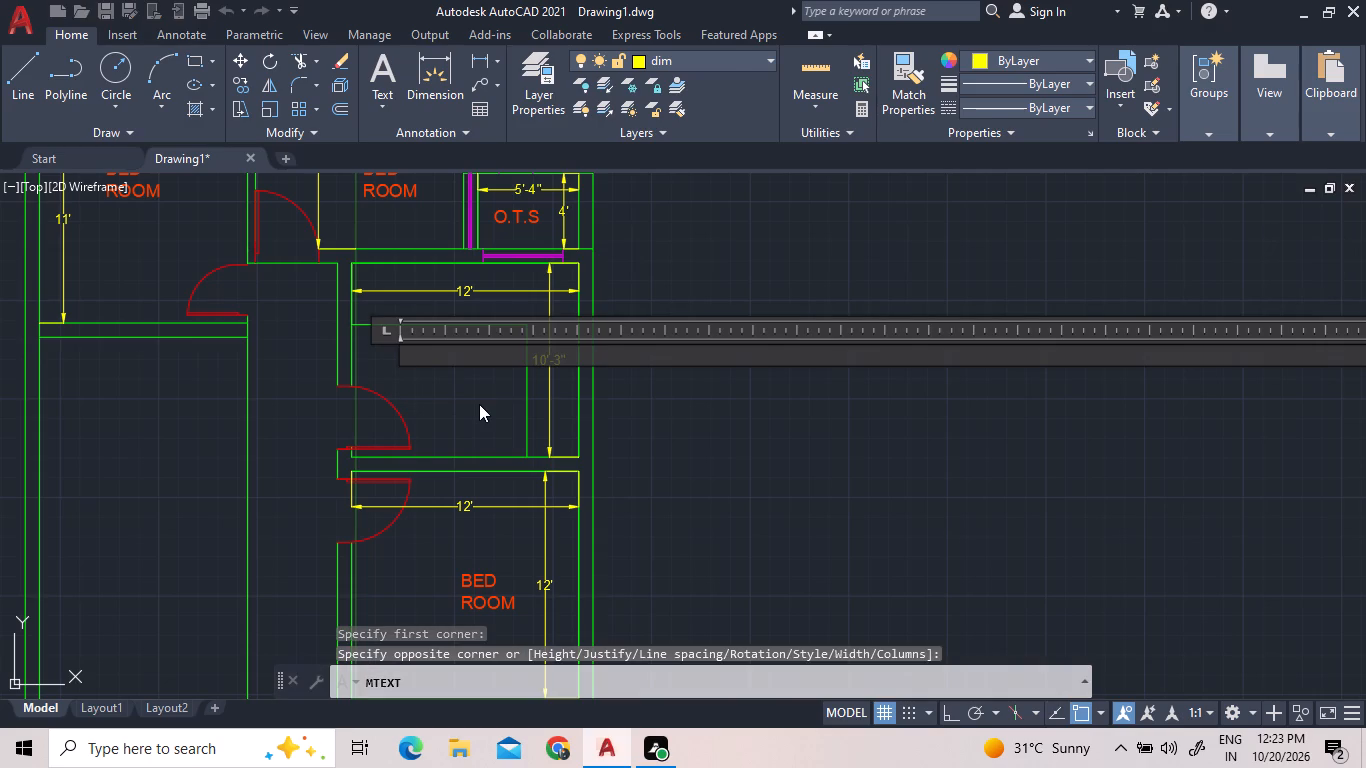
pyautogui.write('KI')
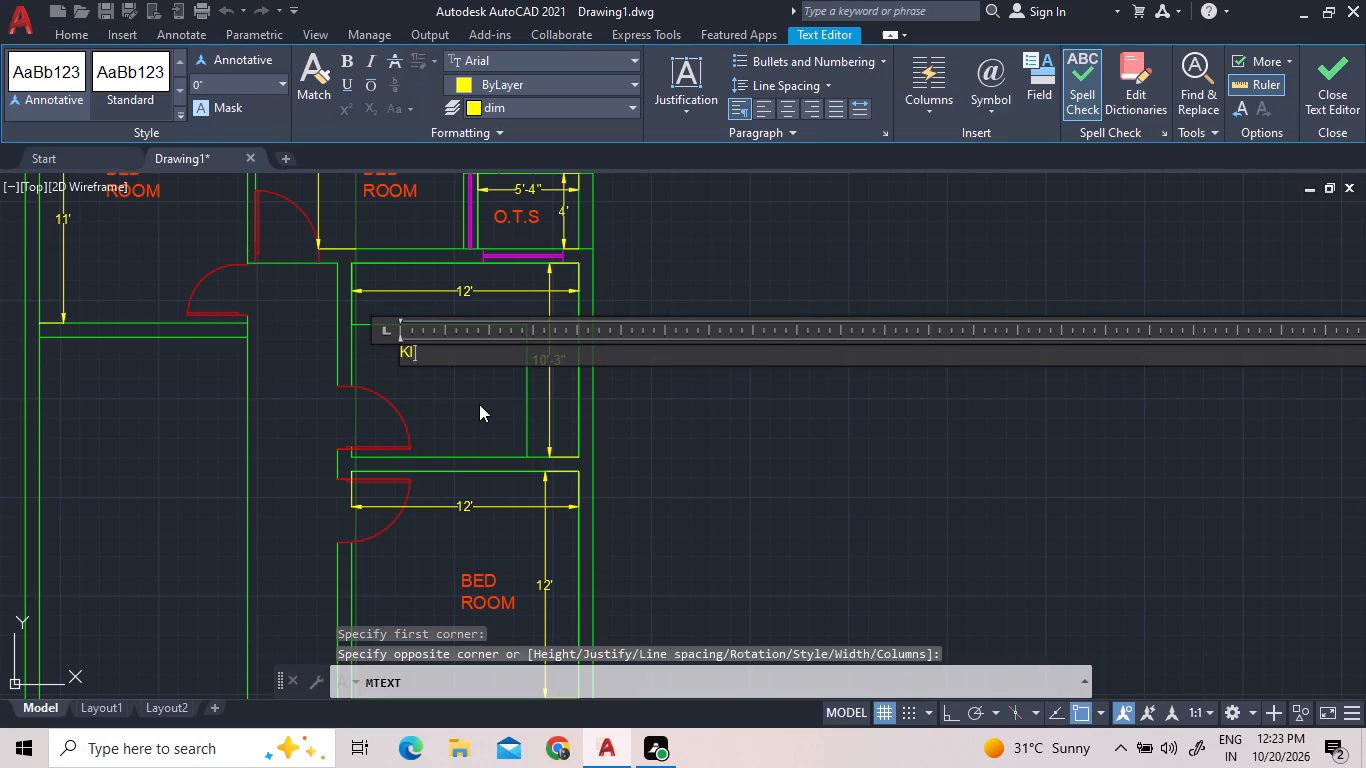
pyautogui.write('TCHEN')
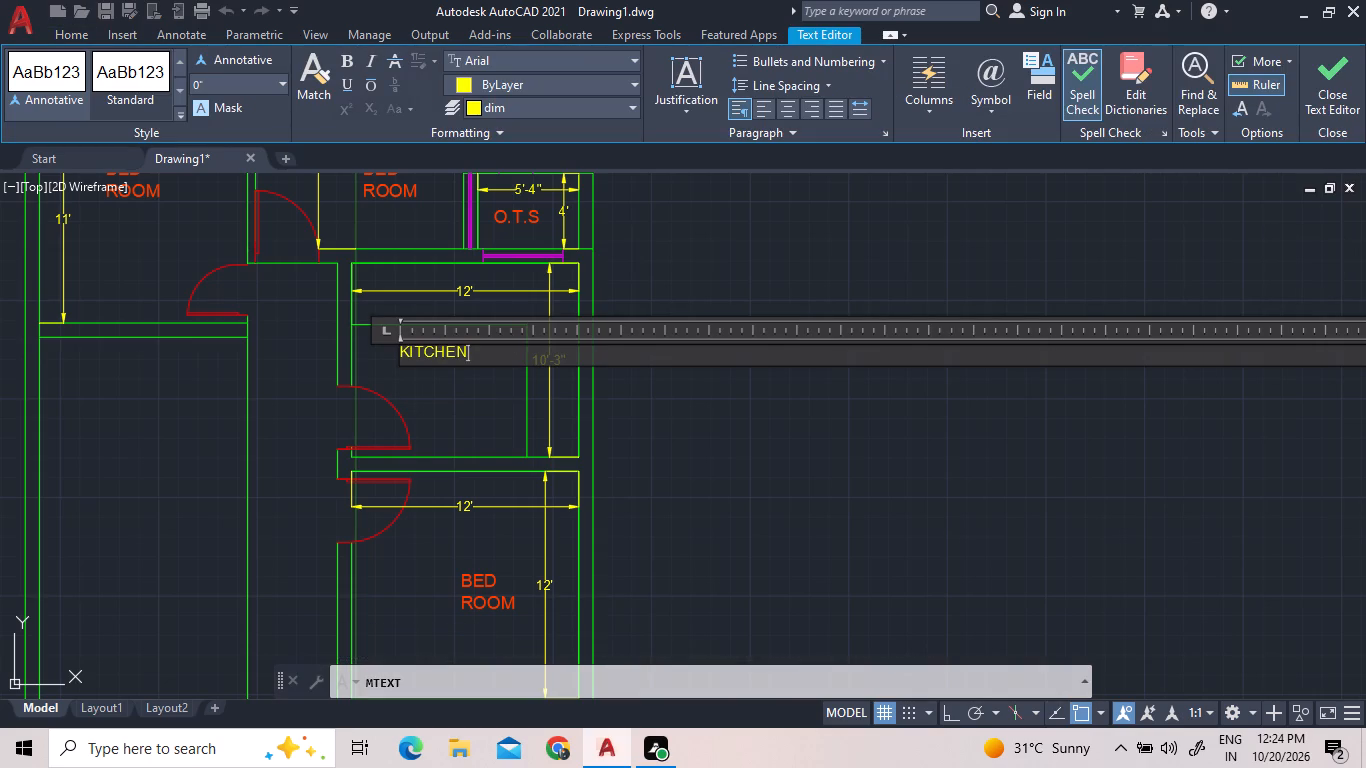
# Set the height of the whole KITCHEN text to 8".
pyautogui.doubleClick(471, 355)
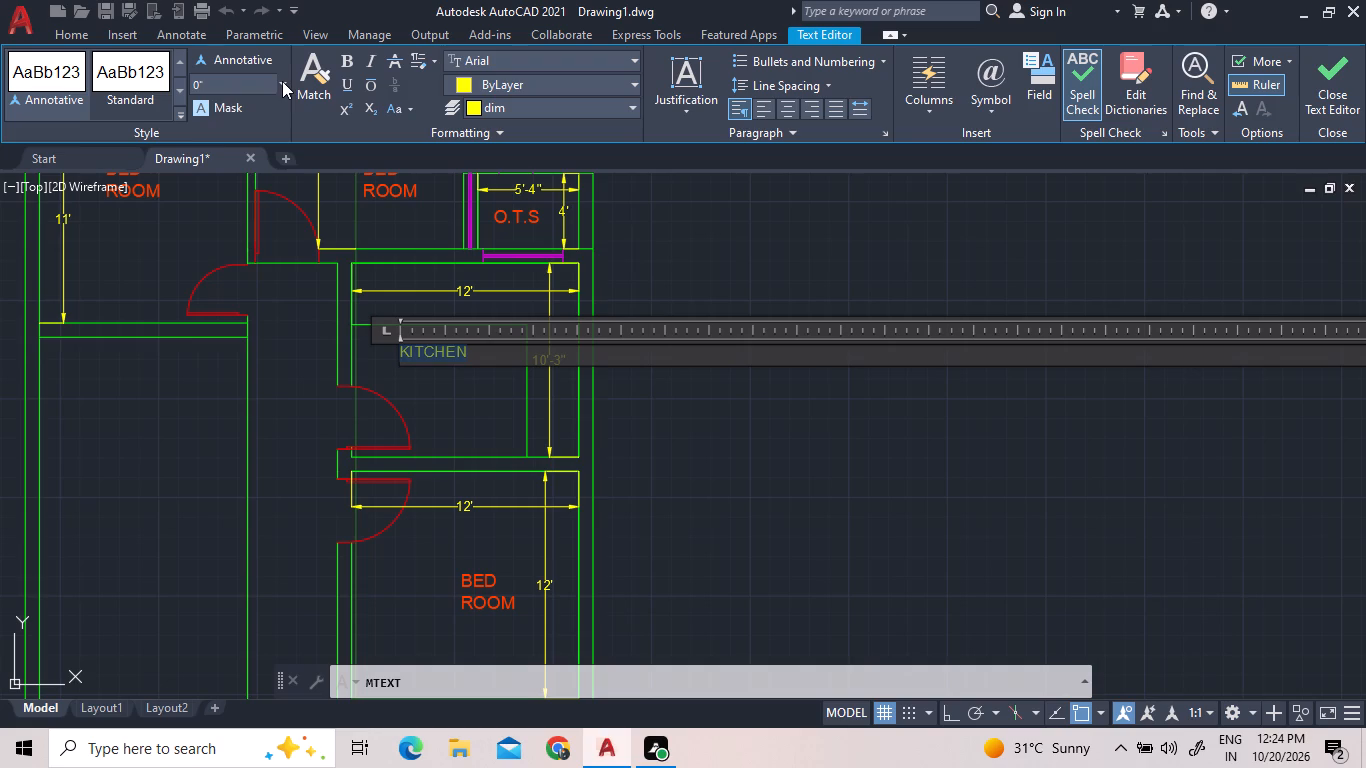
pyautogui.click(282, 81)
pyautogui.click(276, 100)
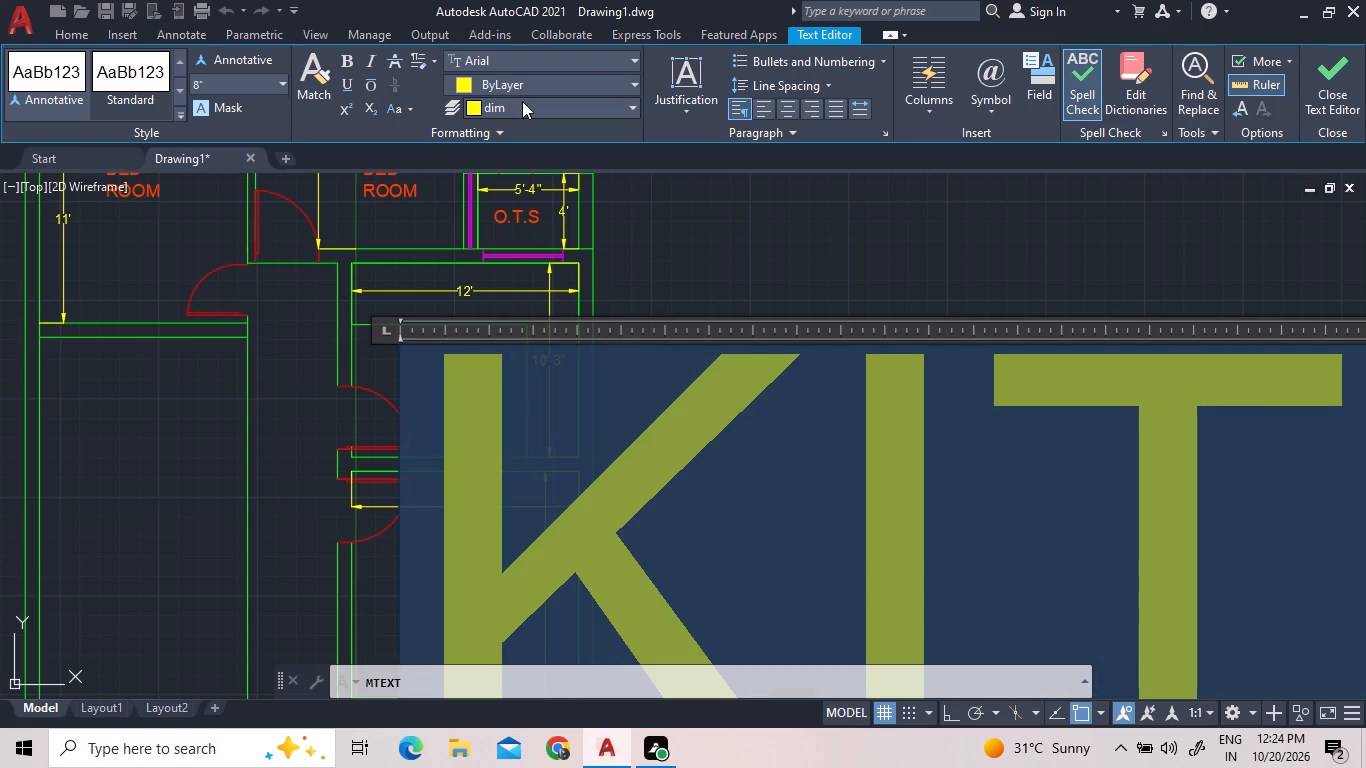
# Put the KITCHEN text on the text layer and finish editing it.
pyautogui.click(524, 89)
pyautogui.click(524, 89)
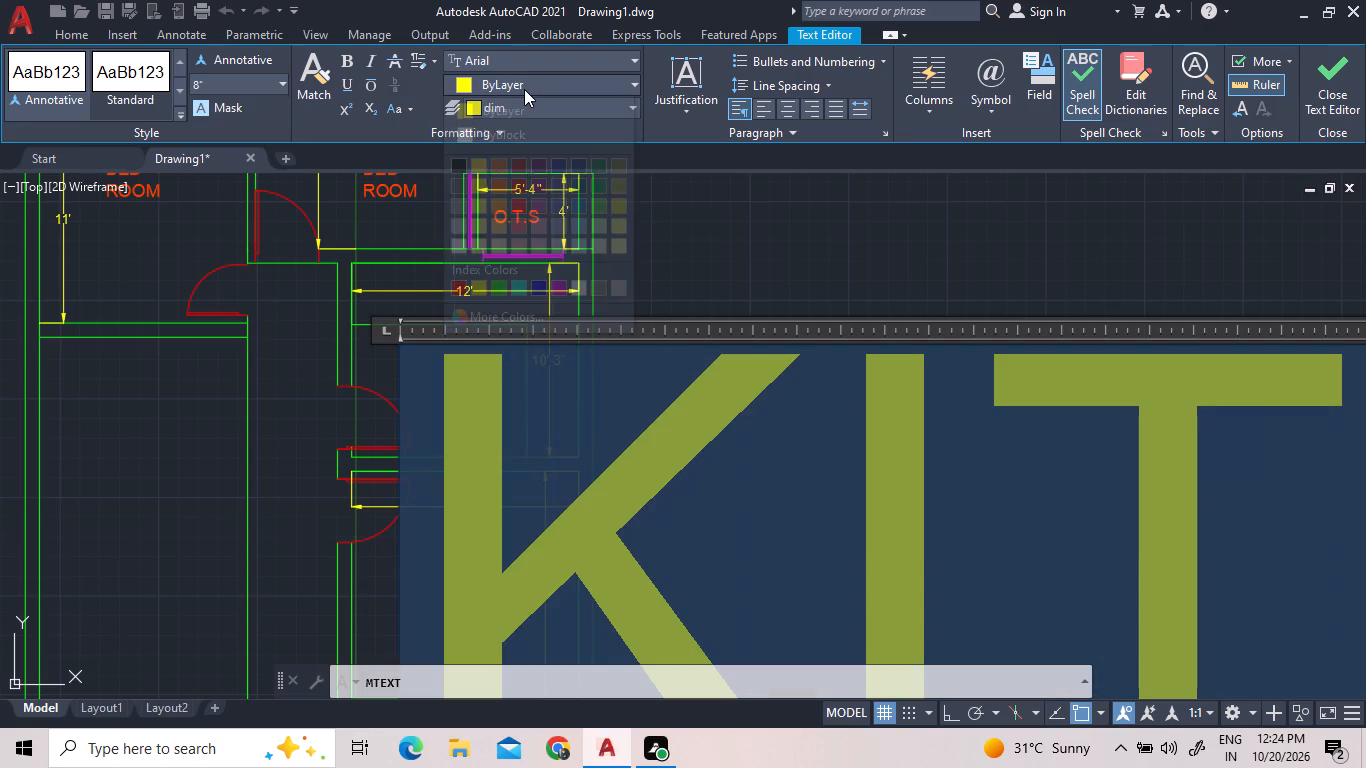
pyautogui.click(525, 112)
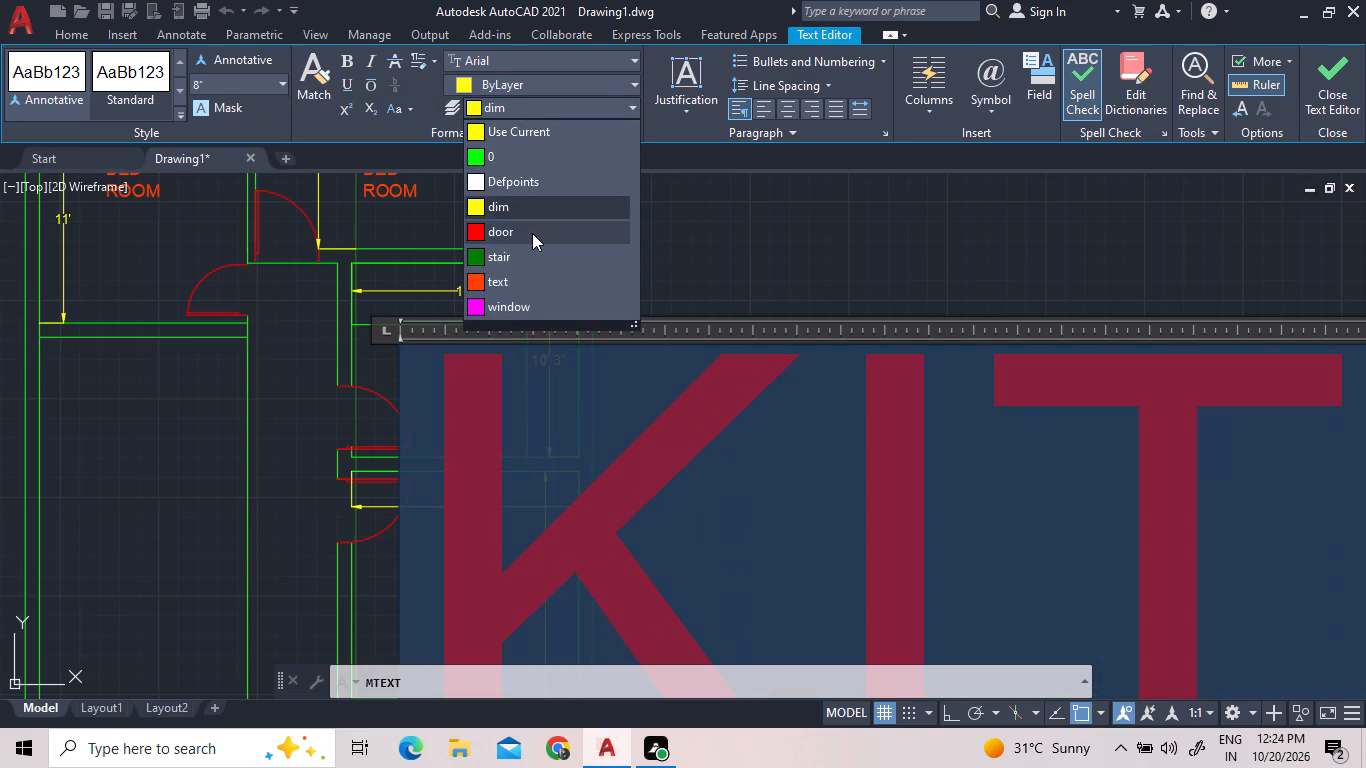
pyautogui.click(532, 282)
pyautogui.click(766, 251)
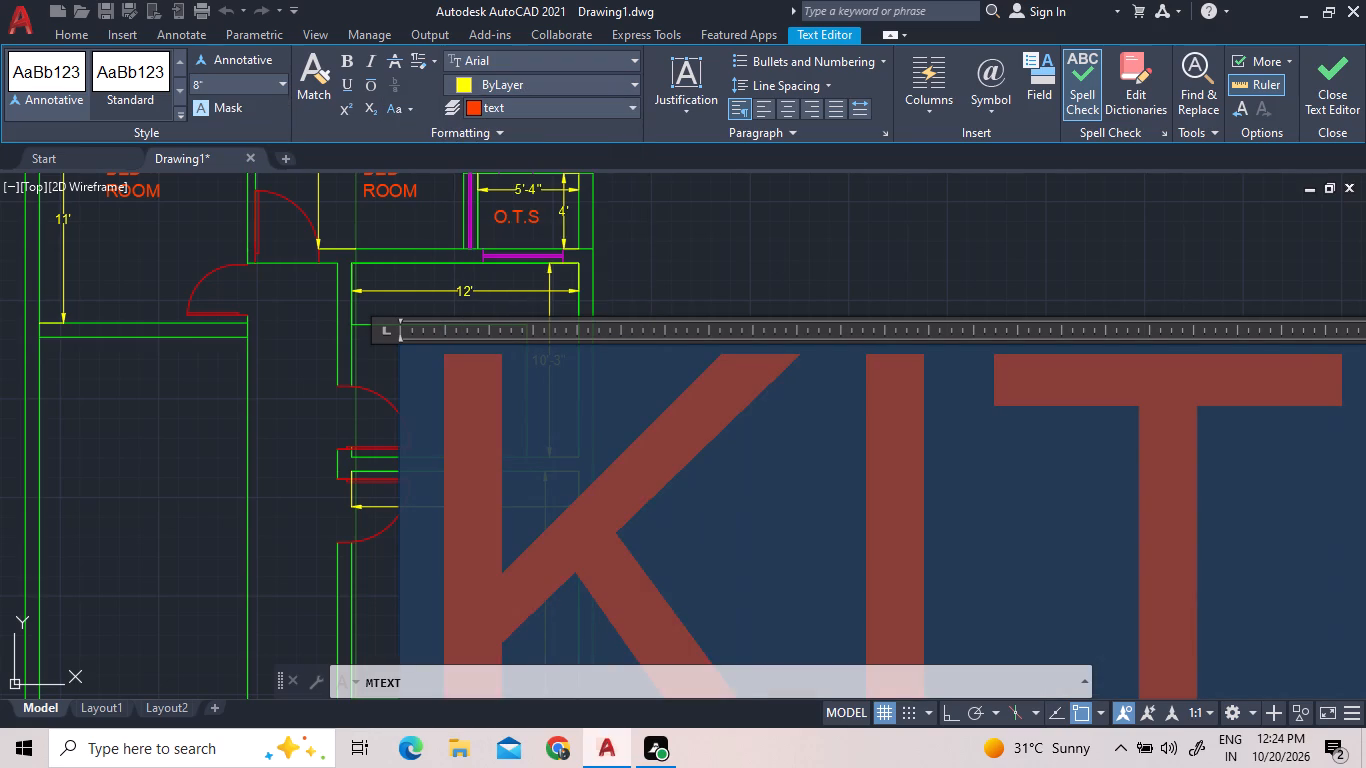
# On layer 0, draw a 4'3" by 3' rectangle extending southwest from where the bedroom's outer south wall line meets the inner east wall line.
pyautogui.scroll(-1, 762, 253)
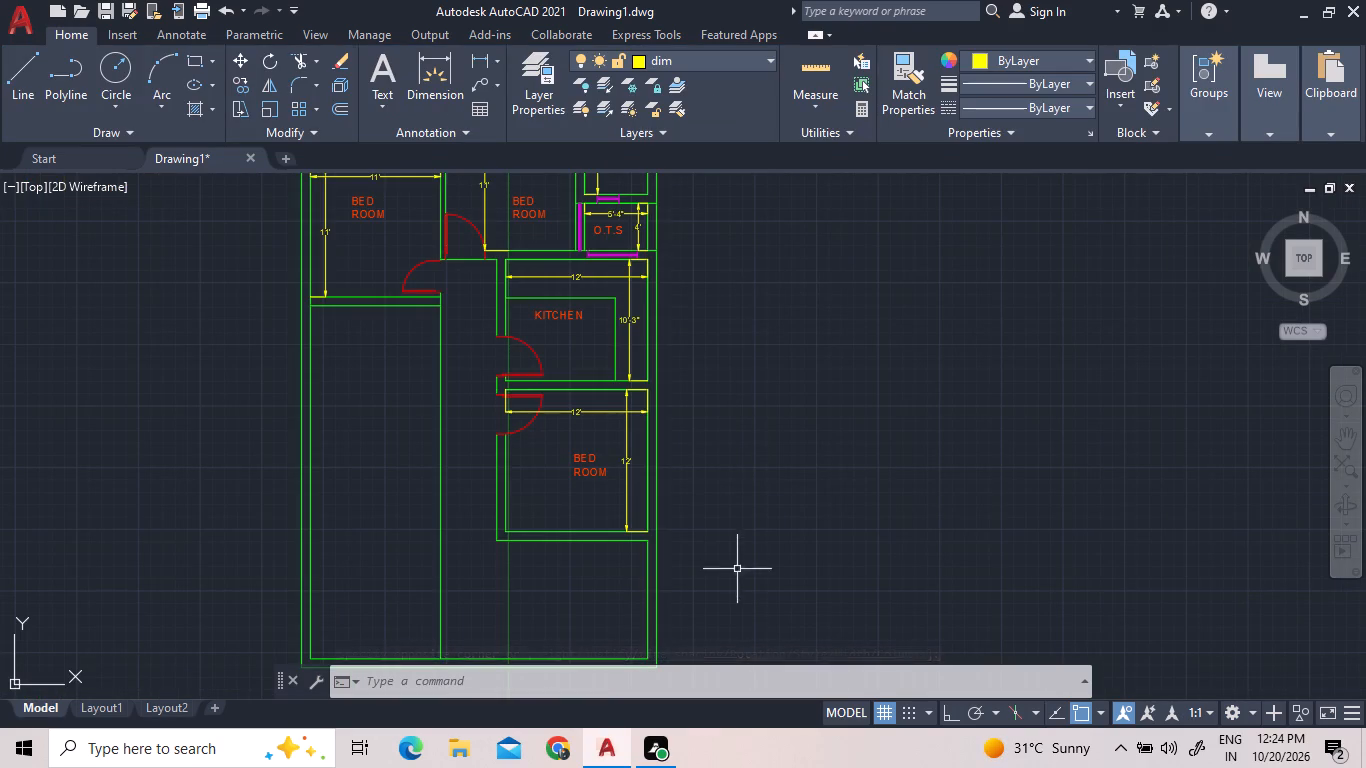
pyautogui.scroll(2, 698, 600)
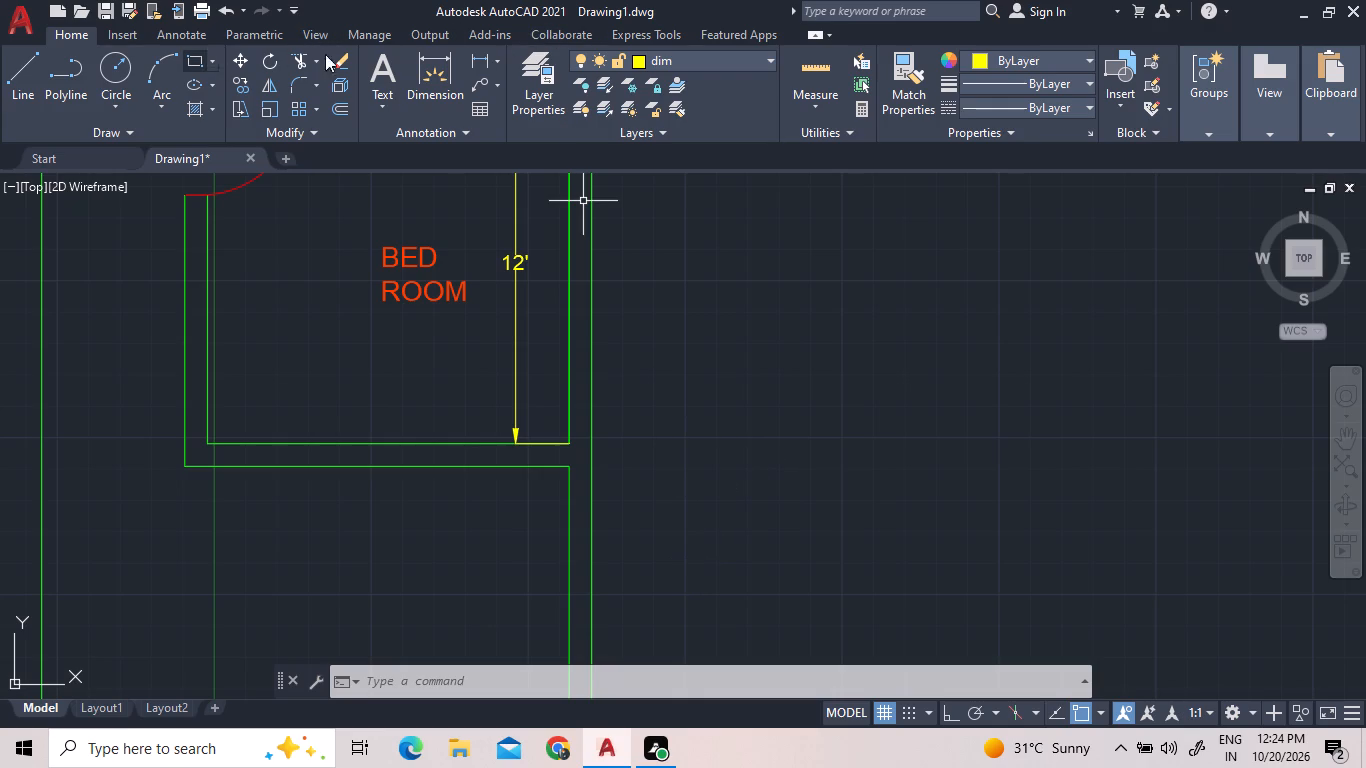
pyautogui.click(688, 50)
pyautogui.click(692, 89)
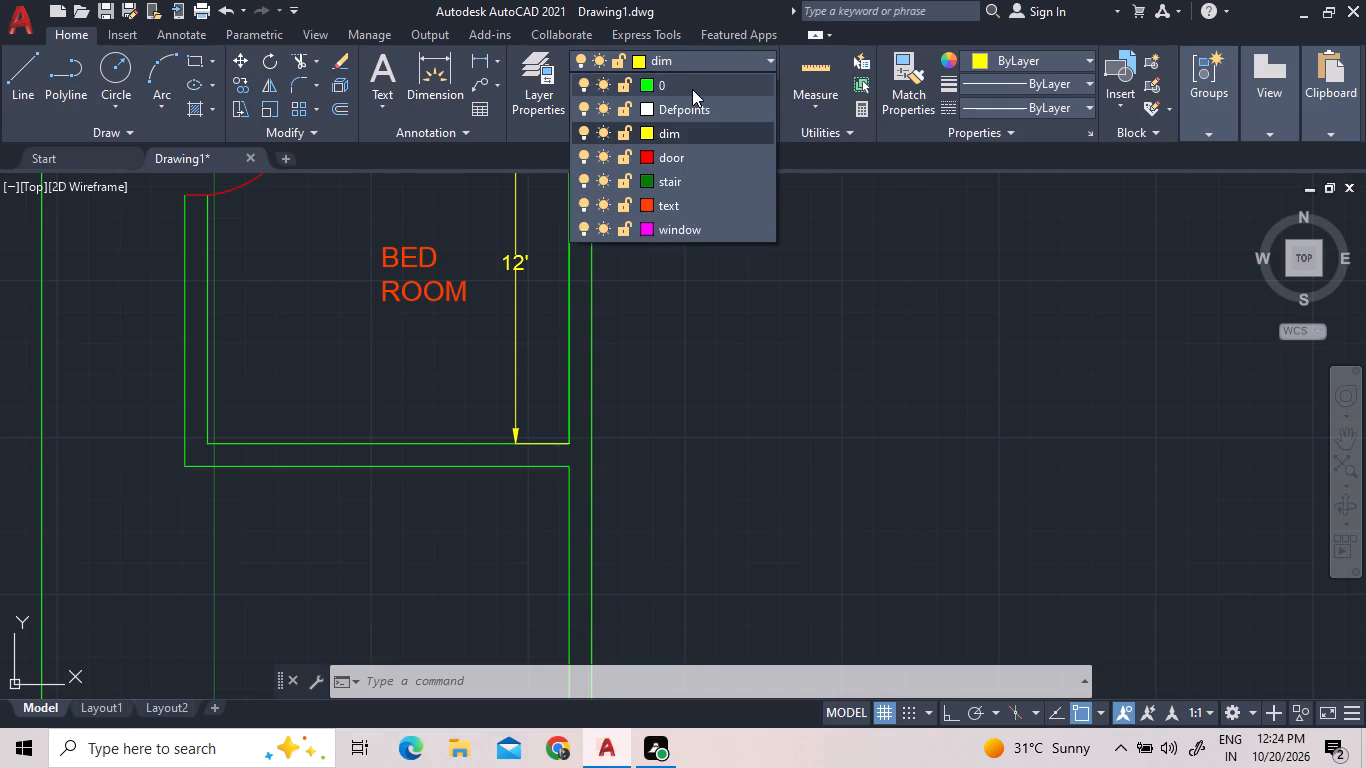
pyautogui.click(192, 51)
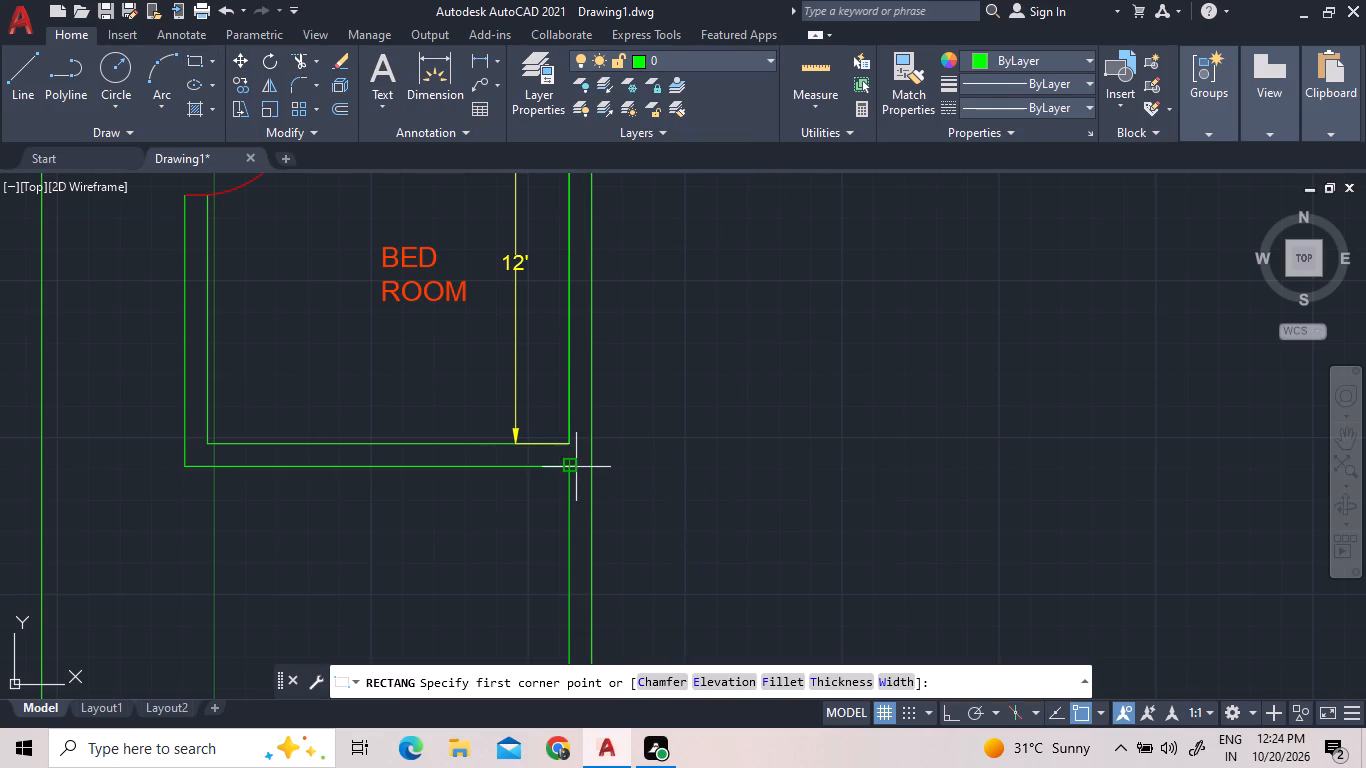
pyautogui.click(573, 467)
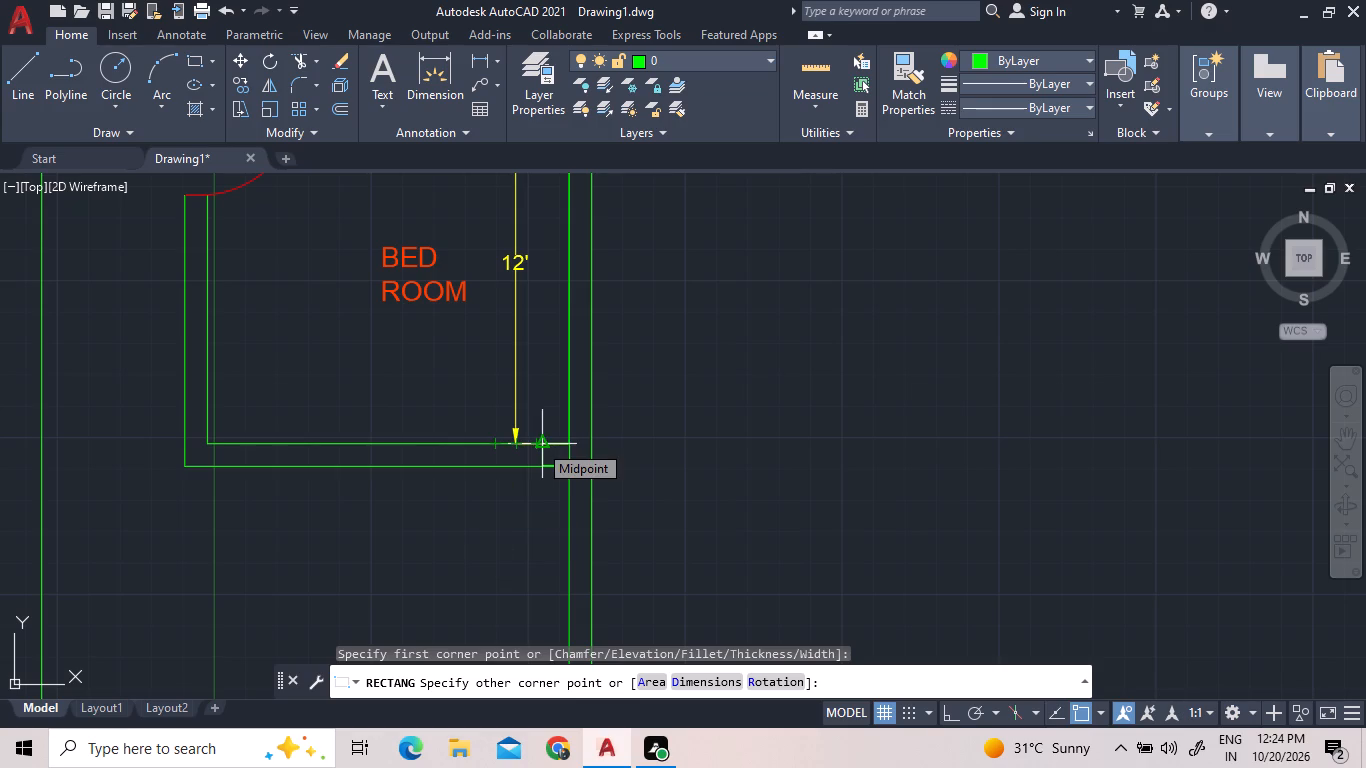
pyautogui.write('D')
pyautogui.press('space')
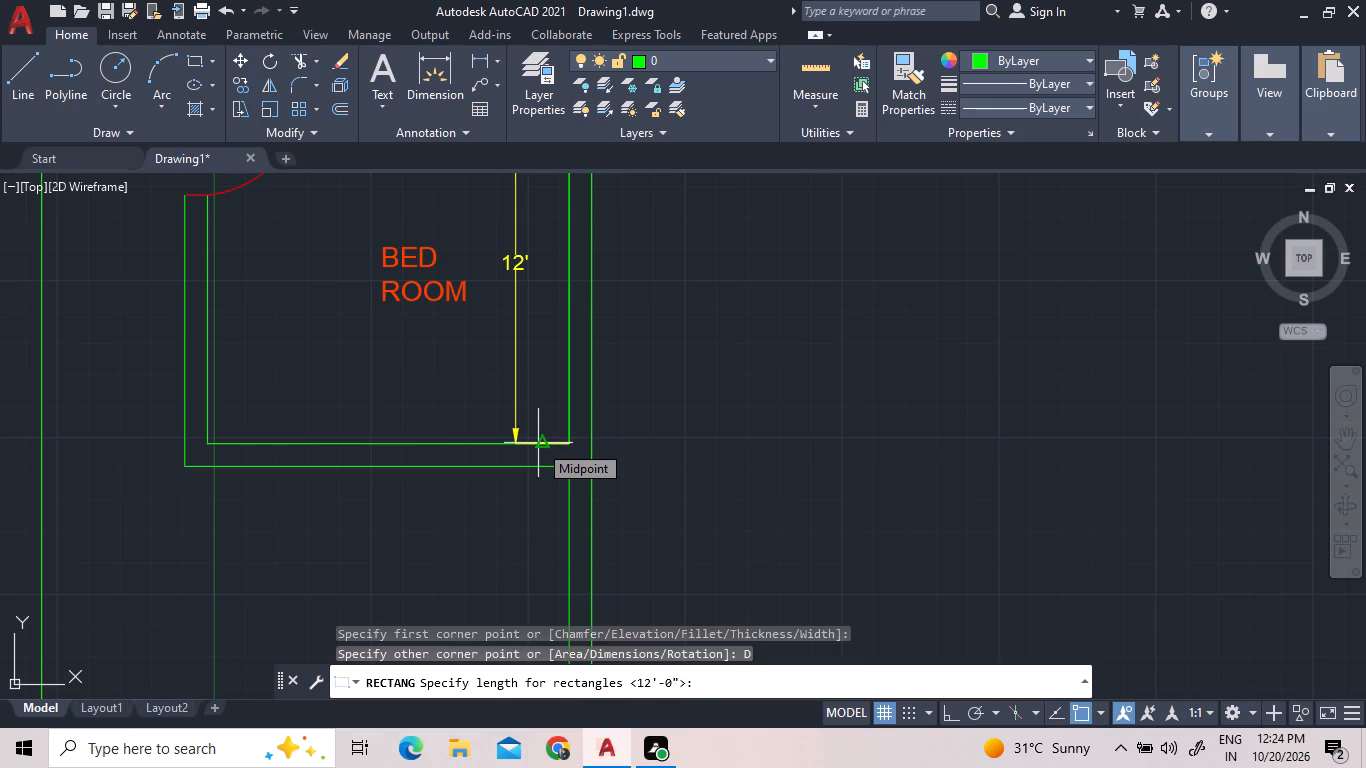
pyautogui.write("4'")
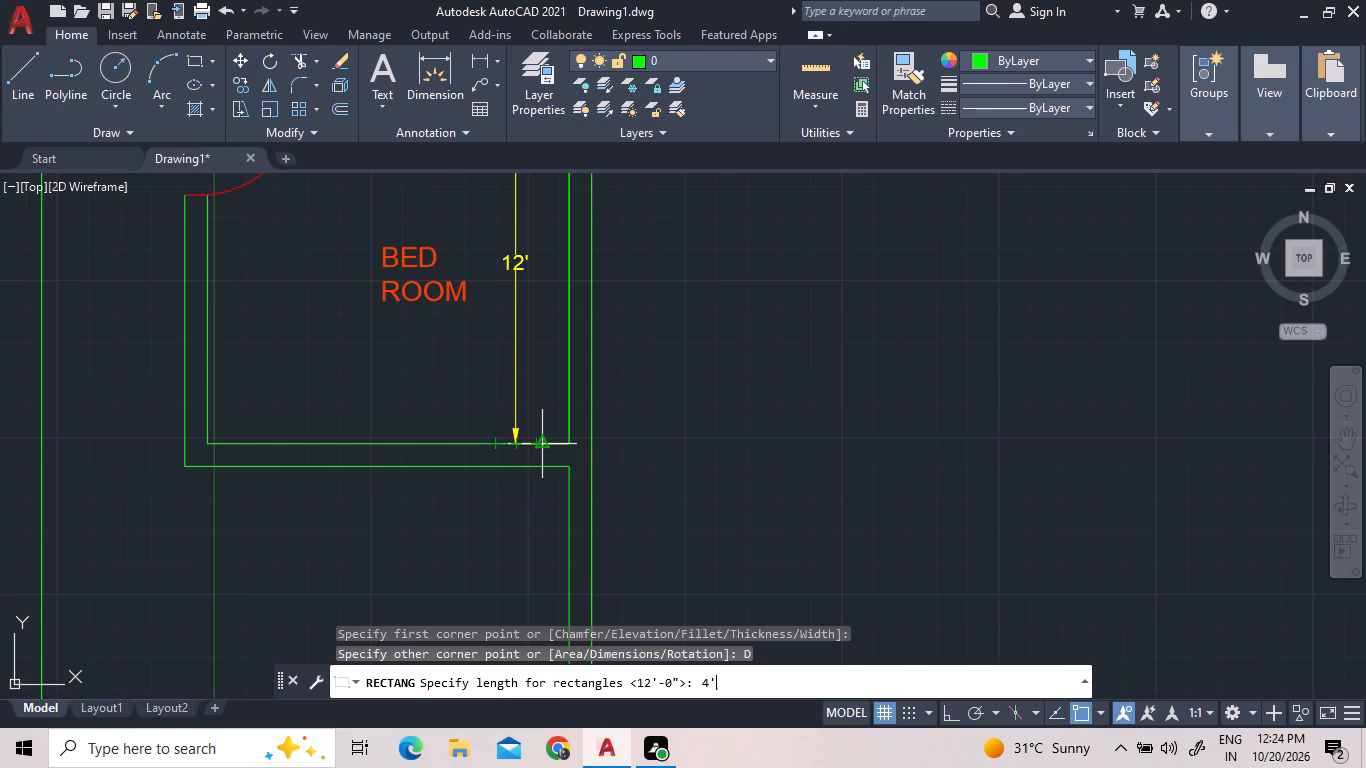
pyautogui.press('3')
pyautogui.hotkey('shift', '"')
pyautogui.press('Return')
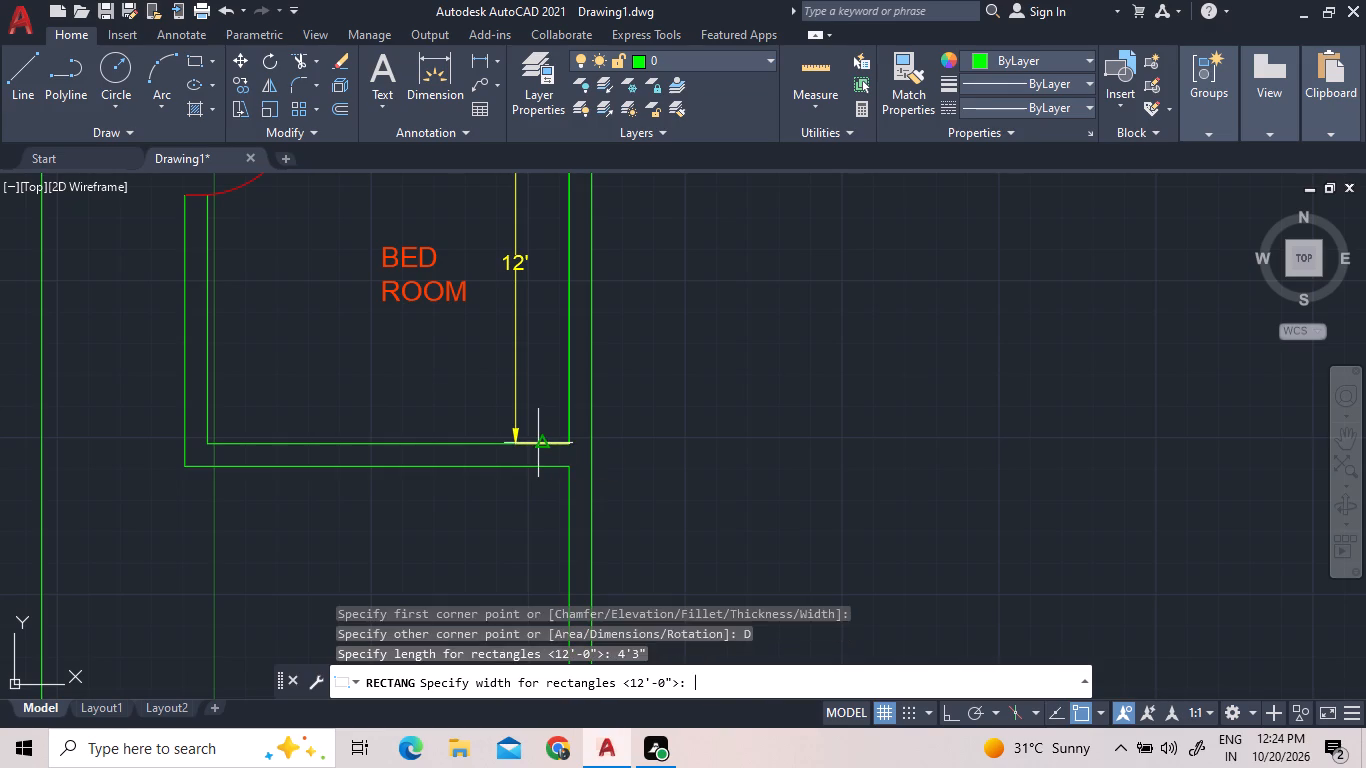
pyautogui.write("3'")
pyautogui.press('Return')
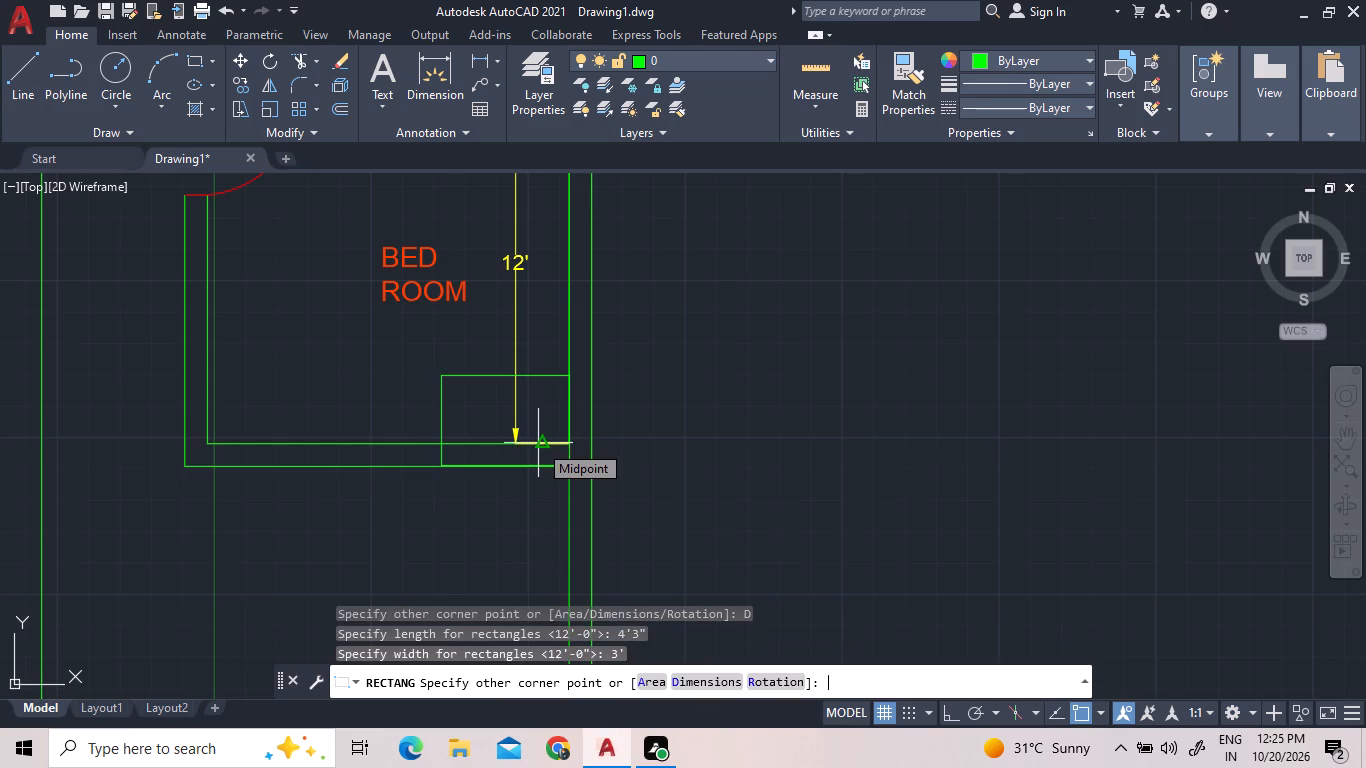
pyautogui.click(532, 585)
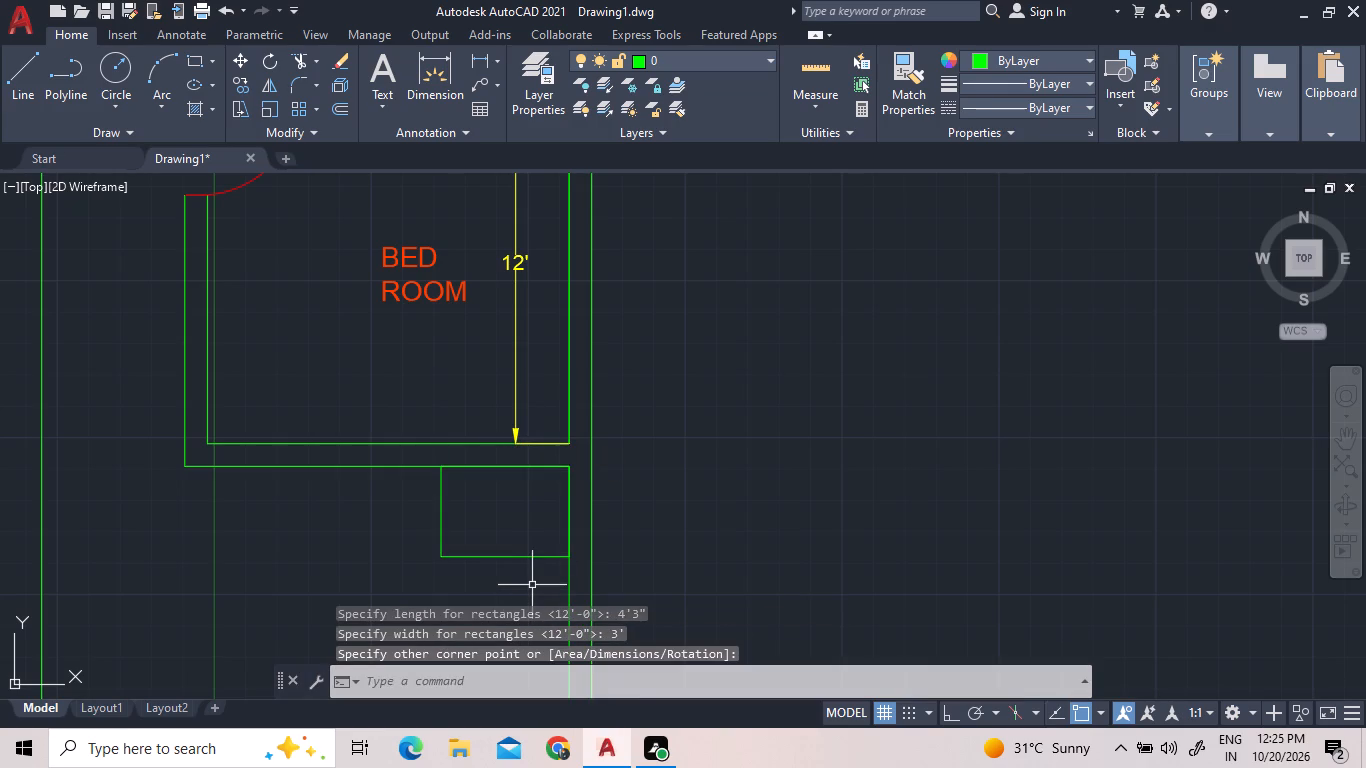
# Explode the new rectangle below the square bedroom into separate lines.
pyautogui.moveTo(511, 544); pyautogui.dragTo(499, 534)
pyautogui.click(390, 475)
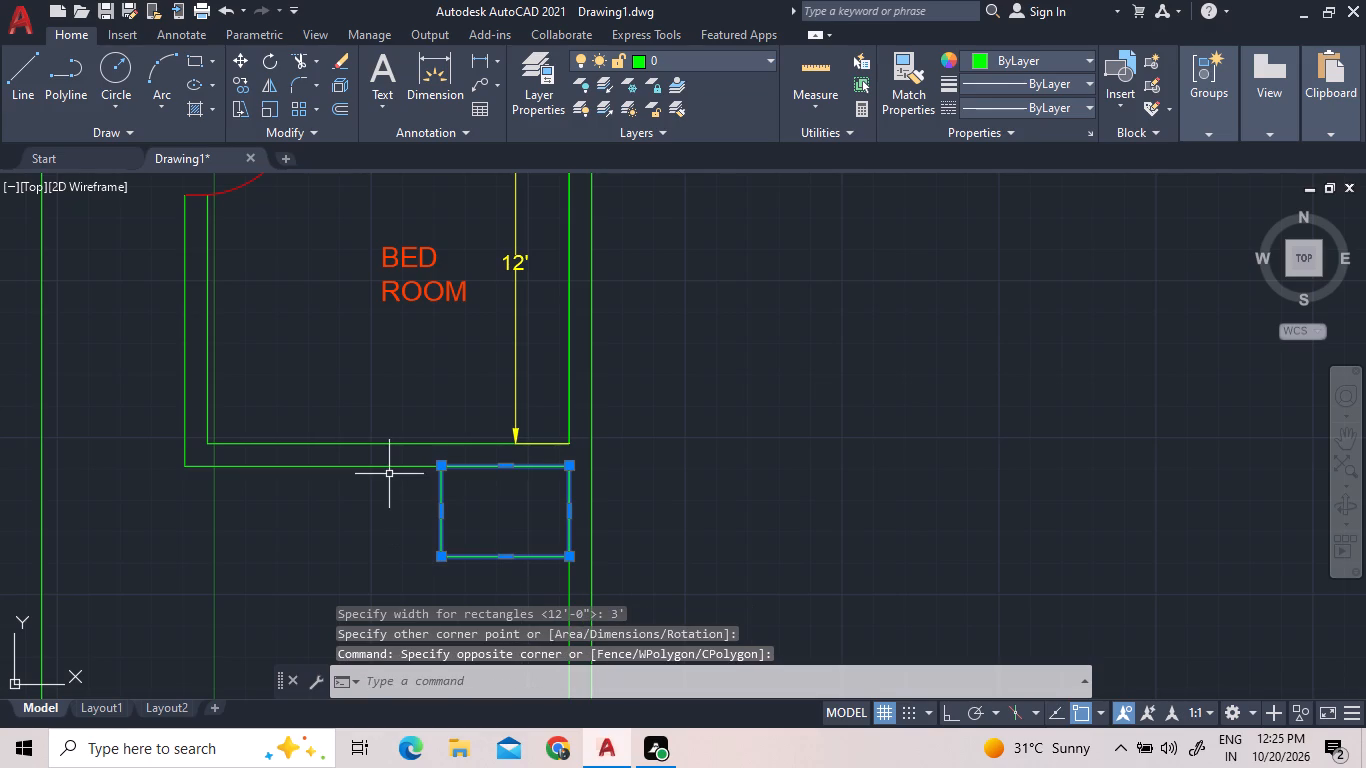
pyautogui.write('X')
pyautogui.press('space')
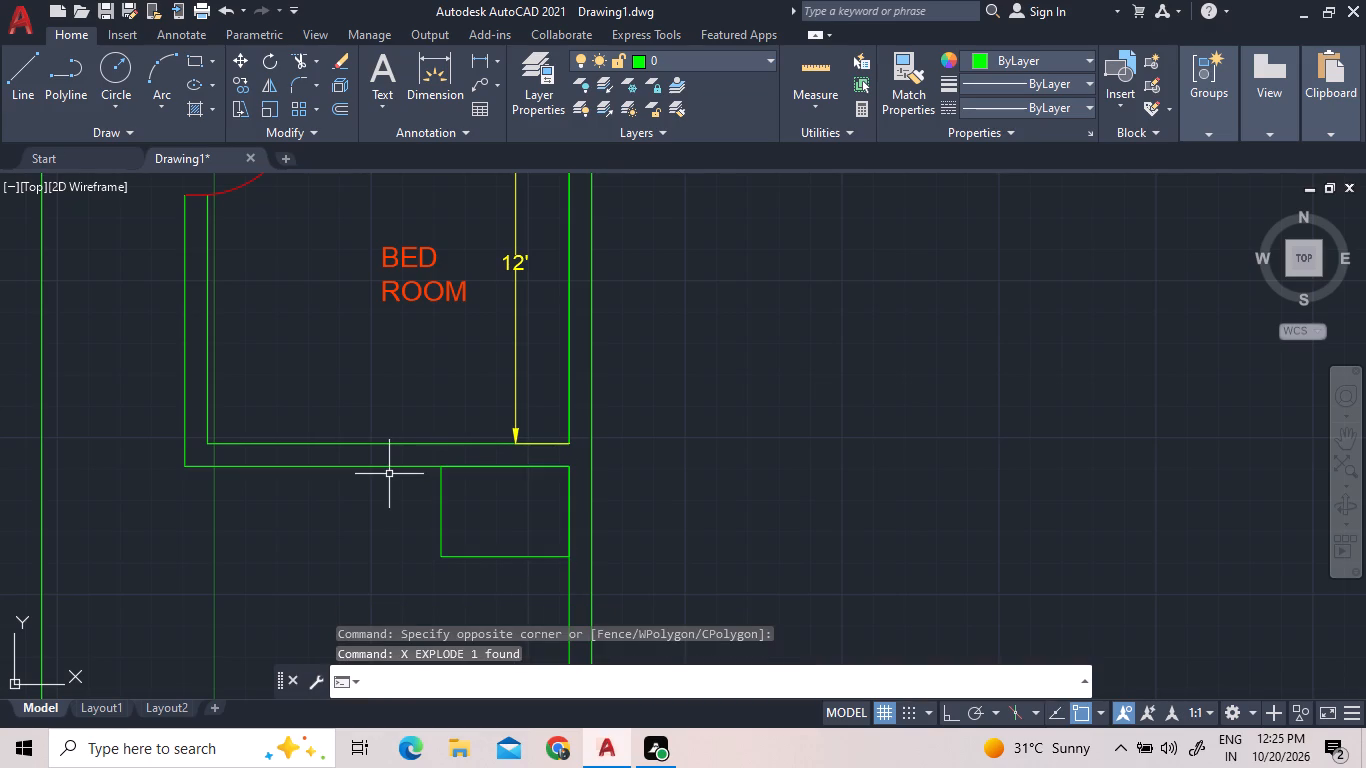
# Offset the small rectangle's west and south edges outward by 9".
pyautogui.click(334, 104)
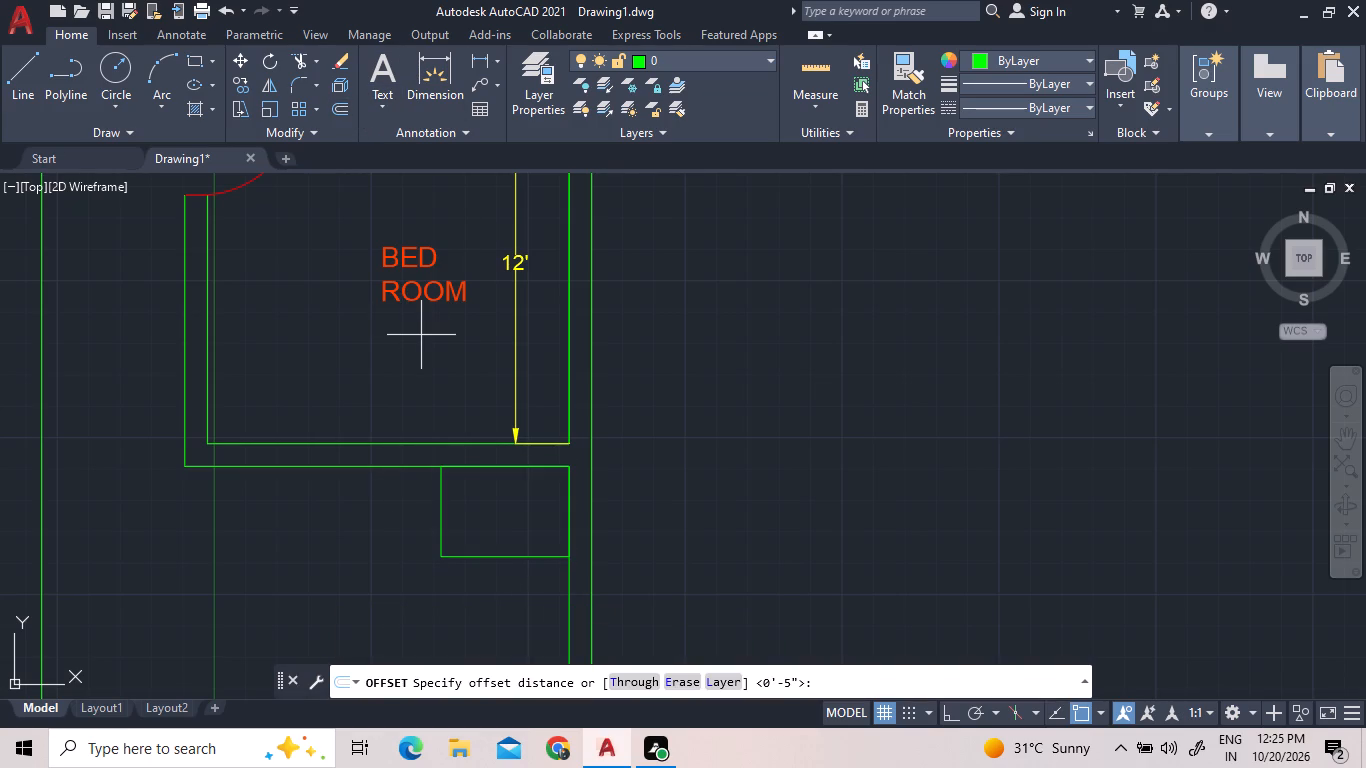
pyautogui.press('9')
pyautogui.hotkey('shift', '"')
pyautogui.press('Return')
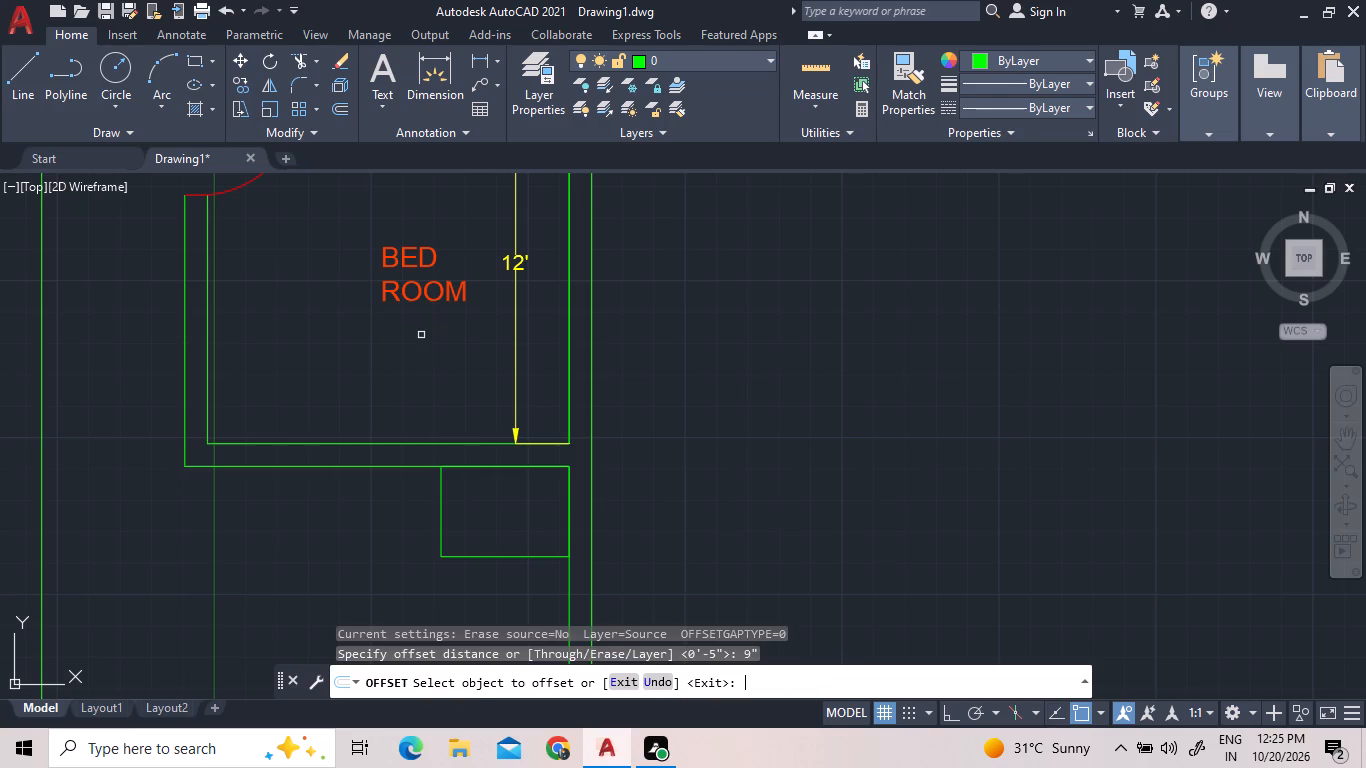
pyautogui.click(441, 490)
pyautogui.click(395, 490)
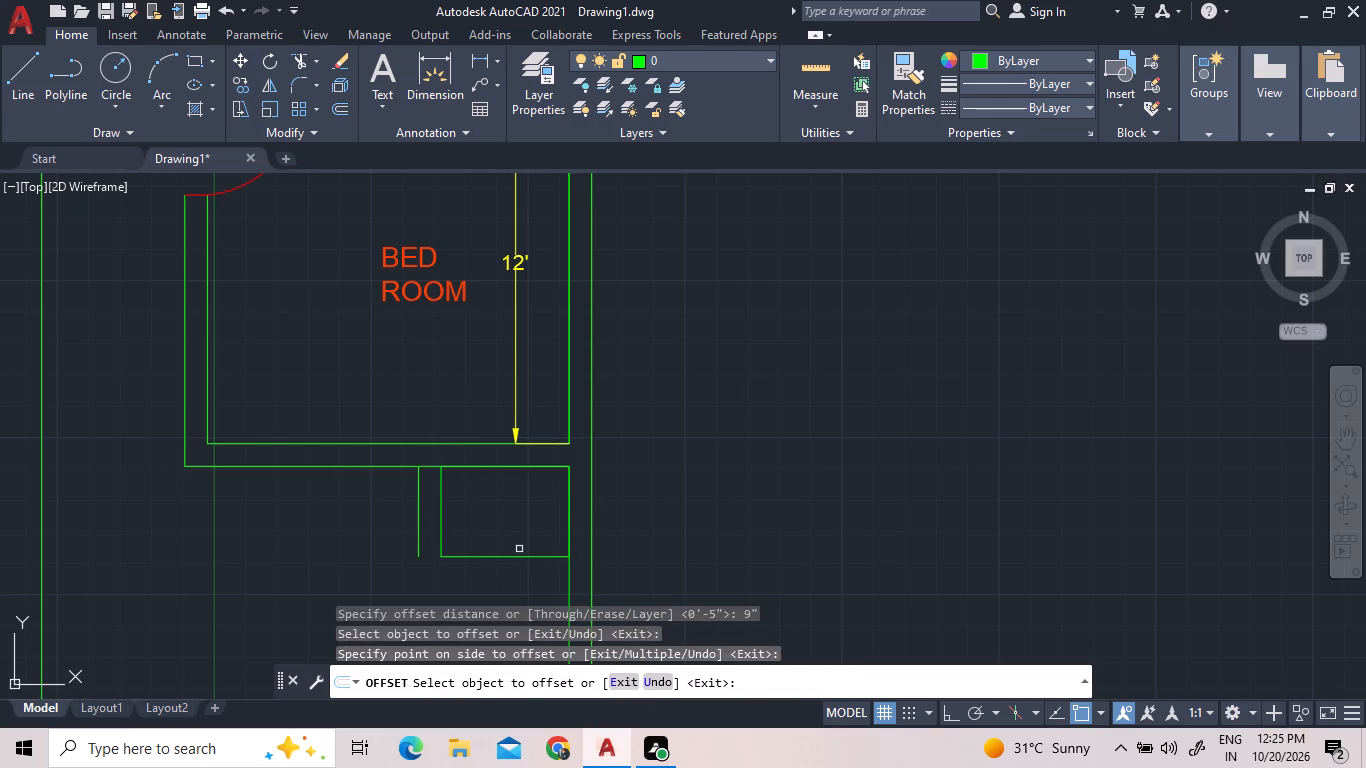
pyautogui.click(526, 556)
pyautogui.click(529, 571)
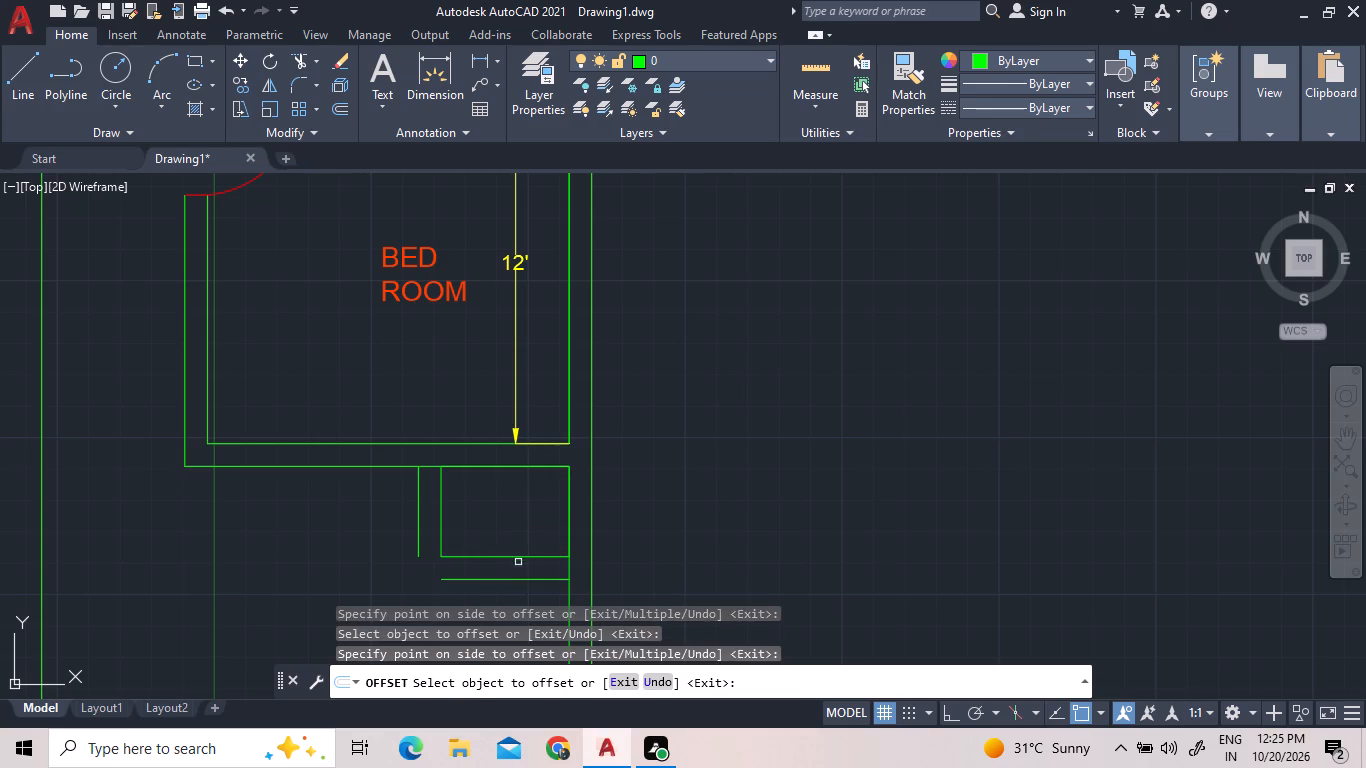
pyautogui.rightClick(507, 503)
pyautogui.click(533, 512)
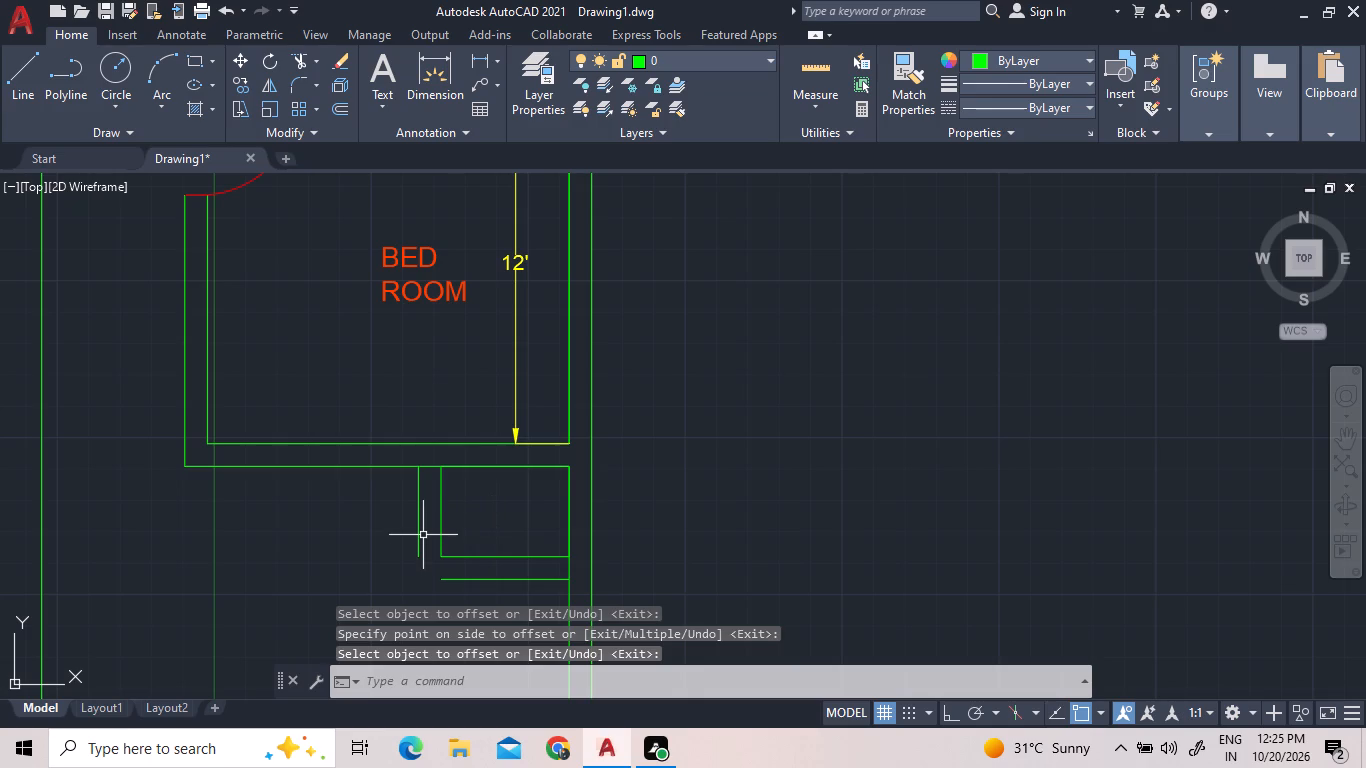
# Fillet the two offset lines into a closed outer southwest corner around the small room.
pyautogui.press('f')
pyautogui.press('space')
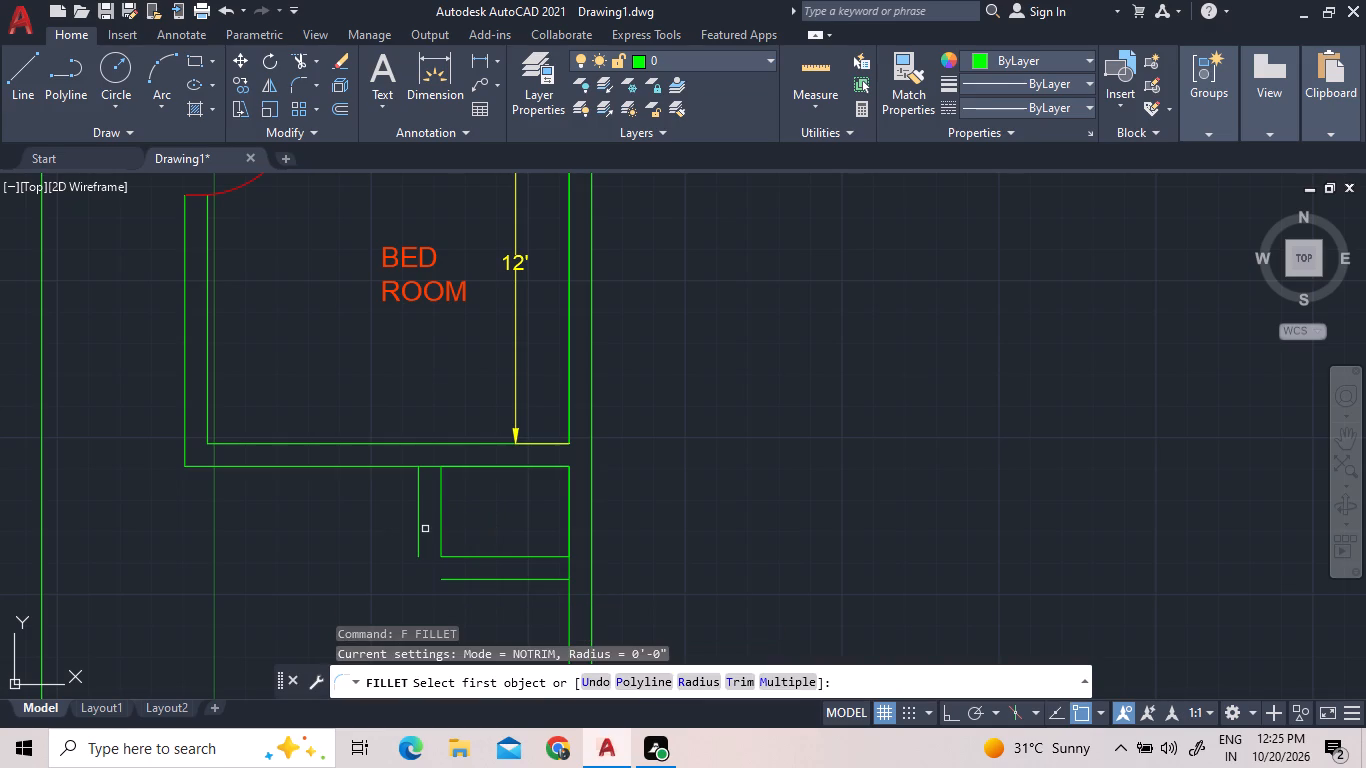
pyautogui.click(420, 527)
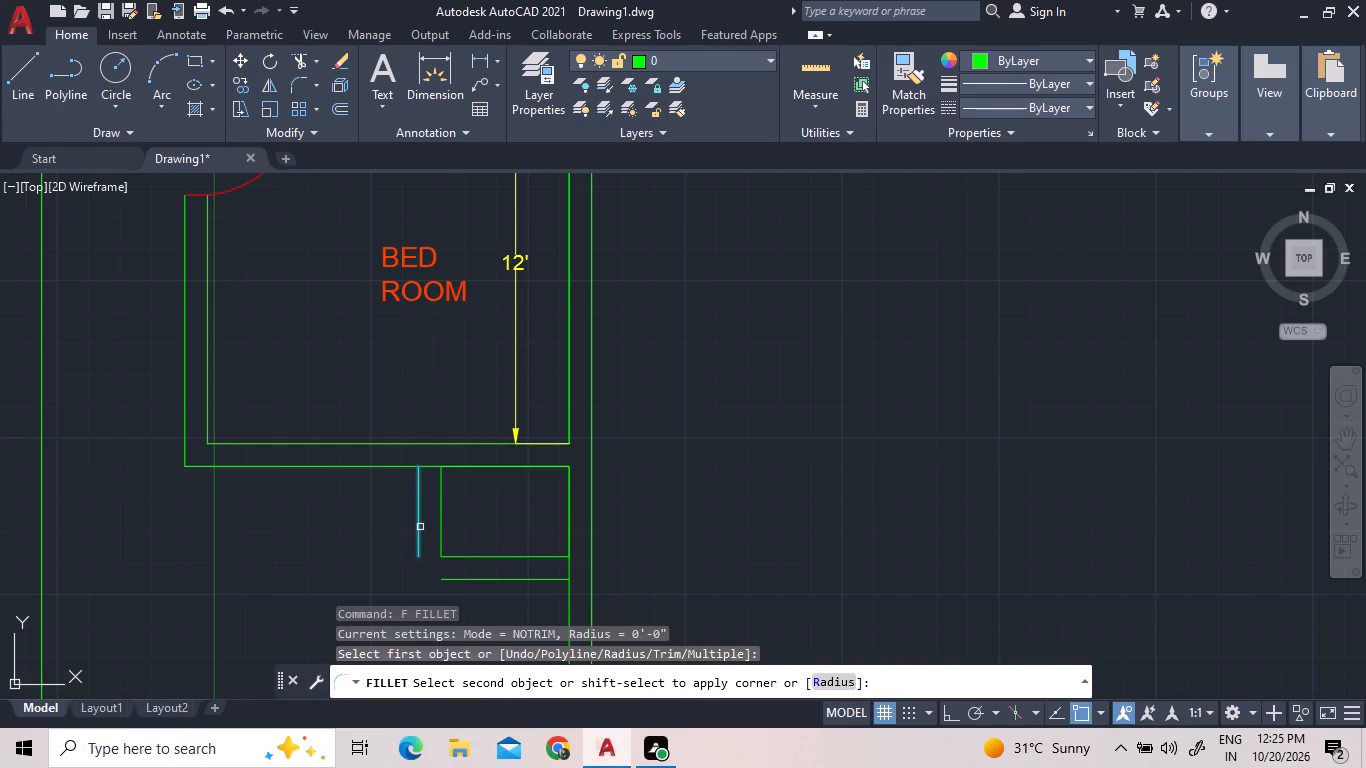
pyautogui.keyDown('shift'); pyautogui.click(461, 578); pyautogui.keyUp('shift')
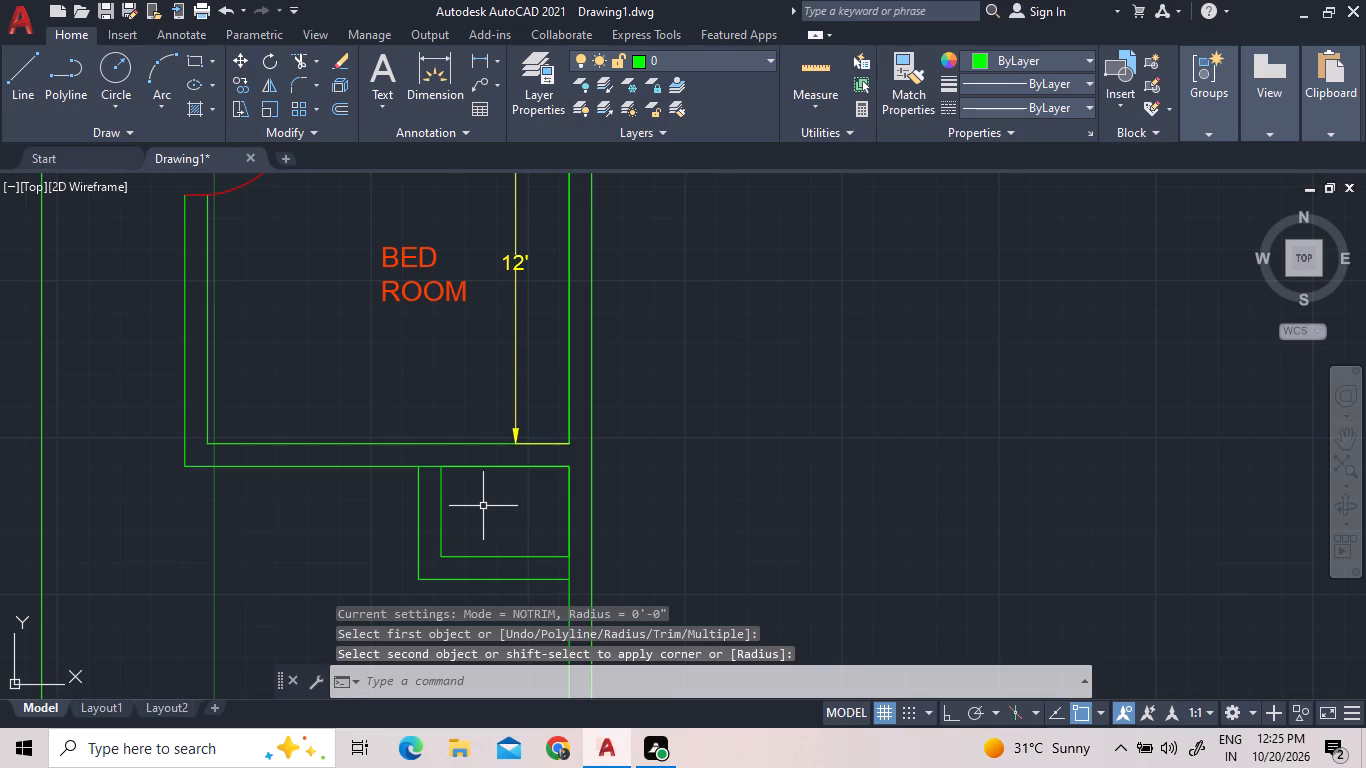
# Trim the wall lines crossing the small room's new 9" walls, at the bedroom's south wall and at the east wall.
pyautogui.click(299, 59)
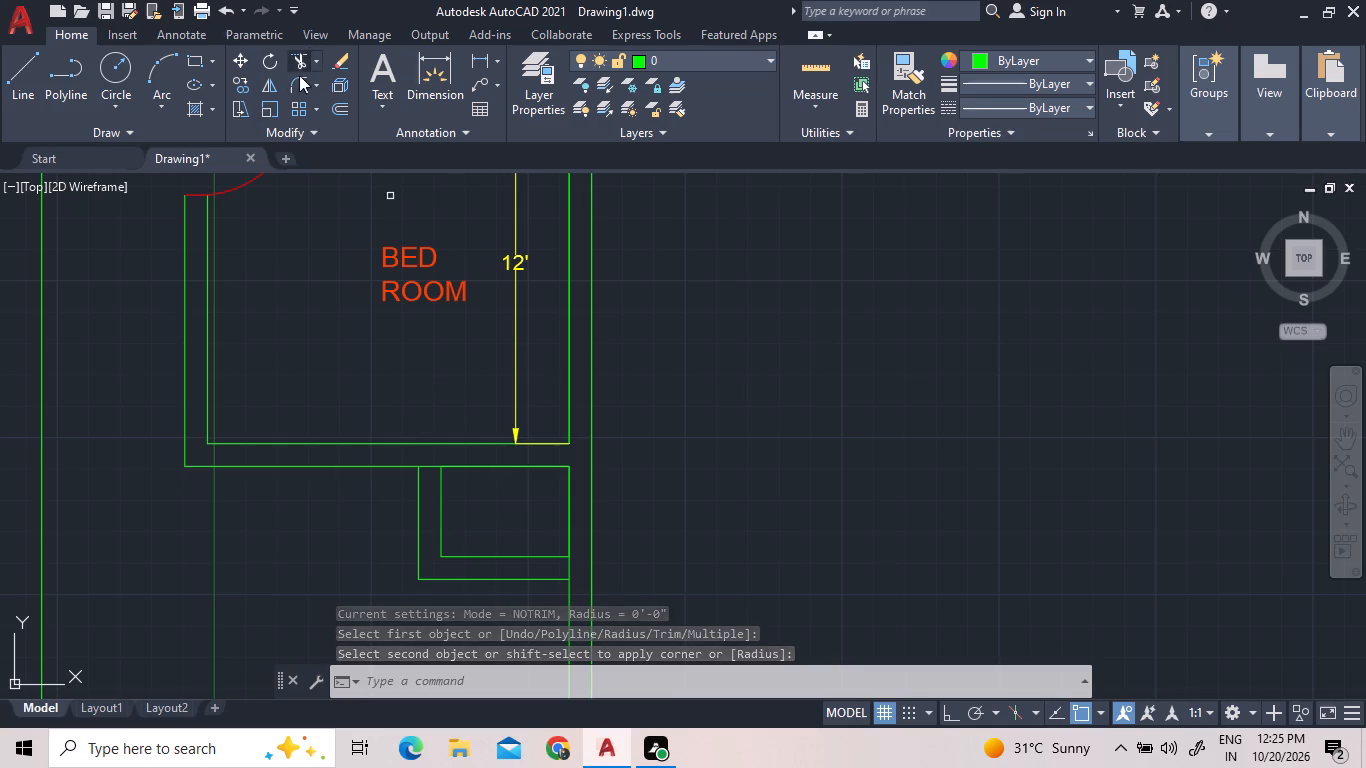
pyautogui.click(429, 468)
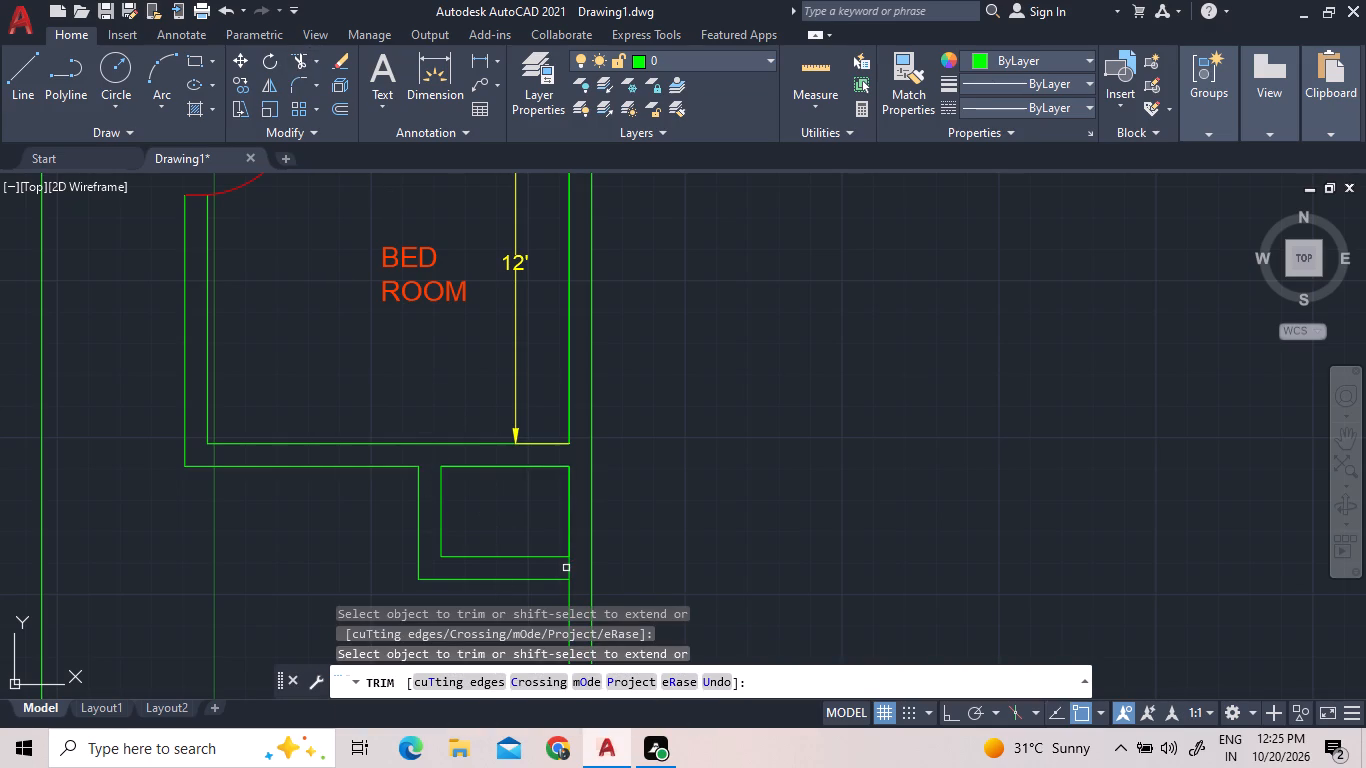
pyautogui.click(566, 568)
pyautogui.click(585, 564)
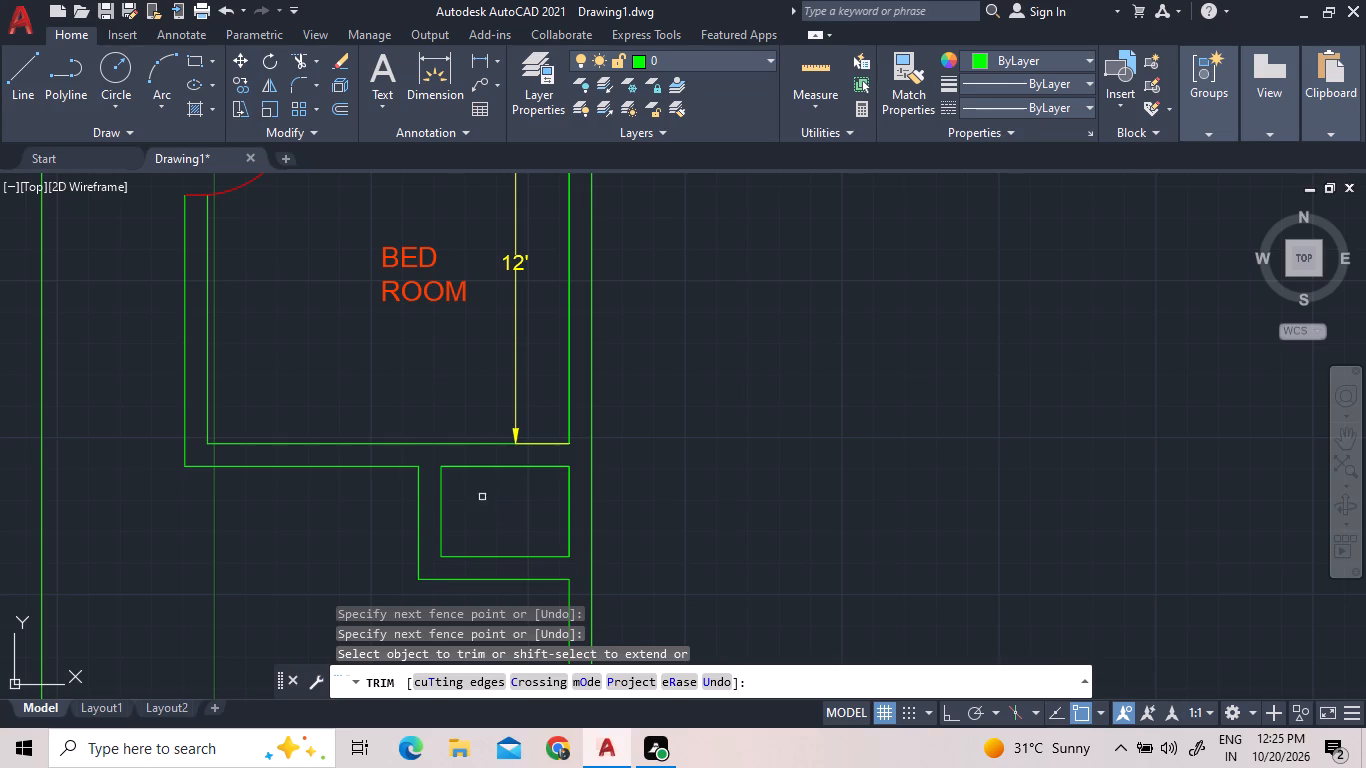
pyautogui.scroll(-1, 469, 499)
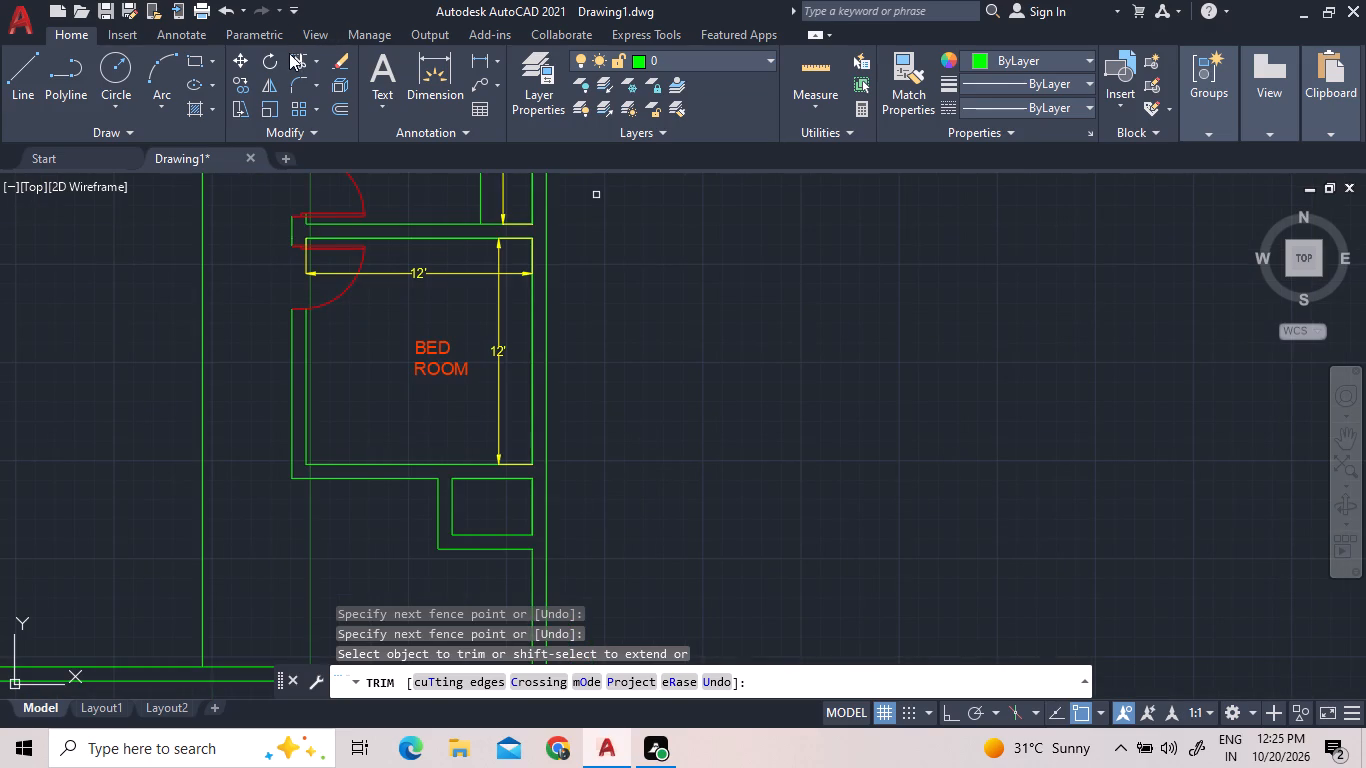
# Extend the small room's north and south edges to the outer east wall line.
pyautogui.click(317, 62)
pyautogui.click(342, 125)
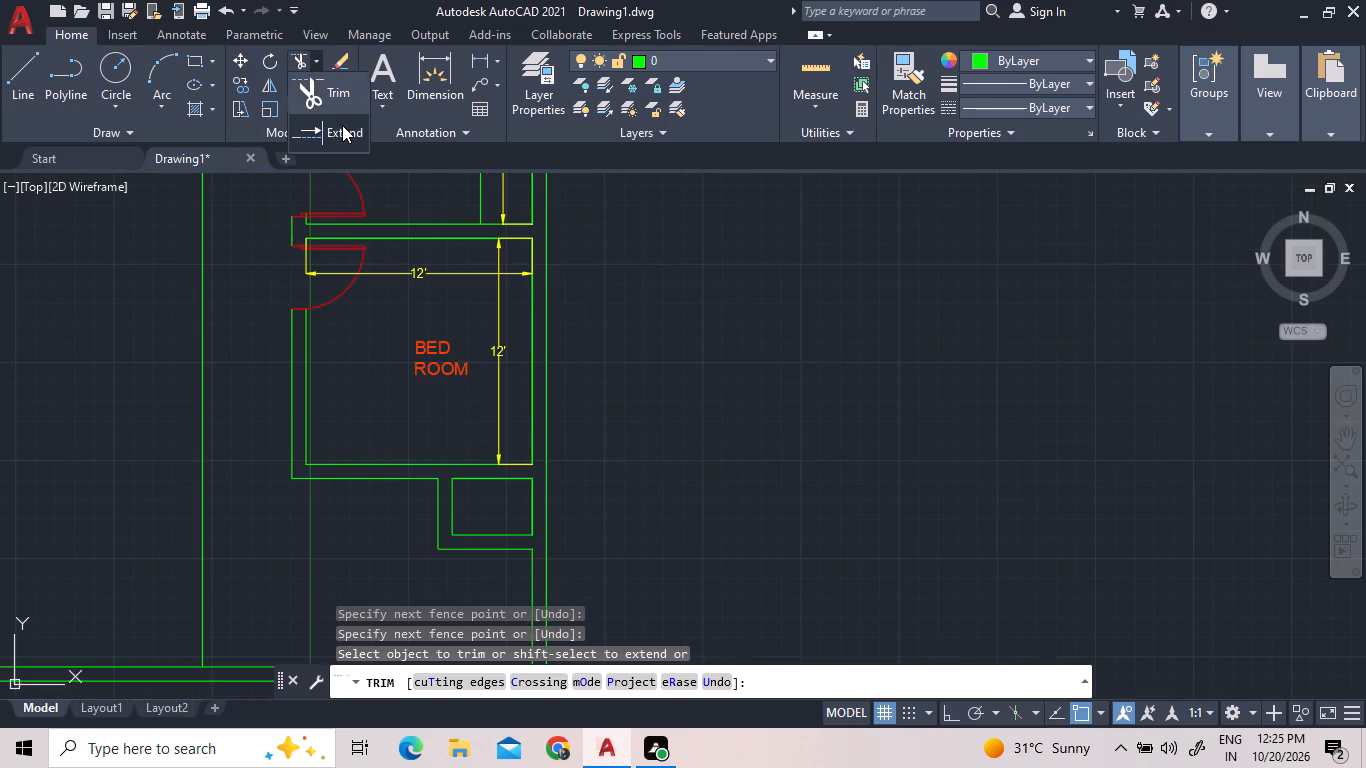
pyautogui.click(514, 479)
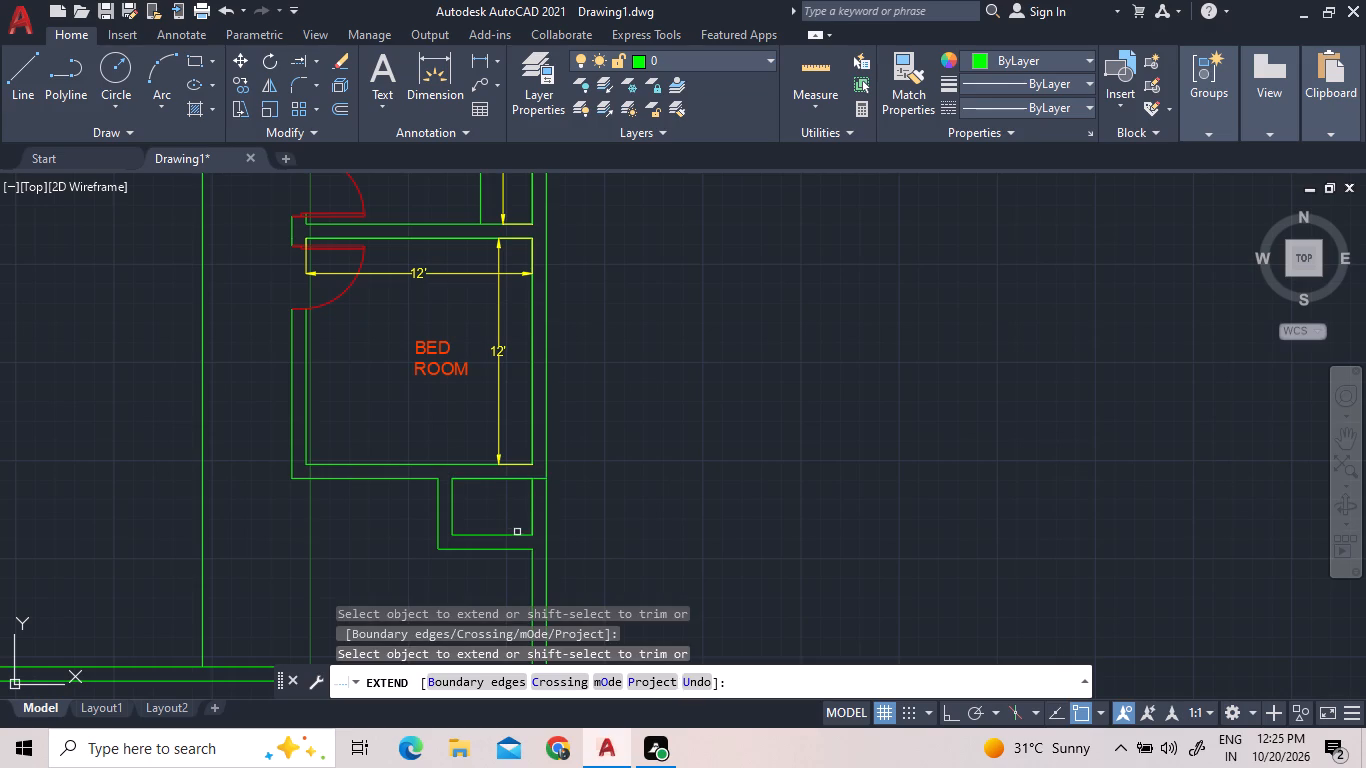
pyautogui.click(521, 535)
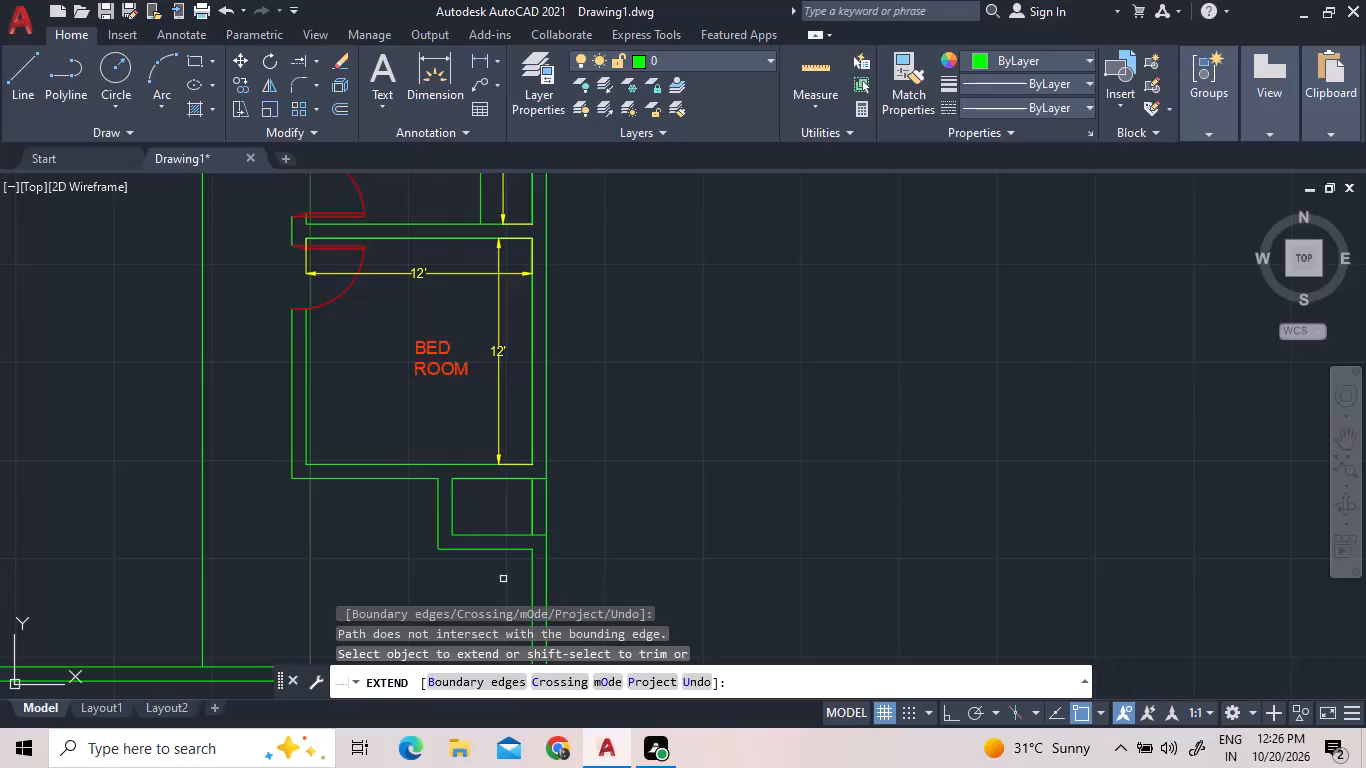
pyautogui.rightClick(620, 452)
pyautogui.click(642, 465)
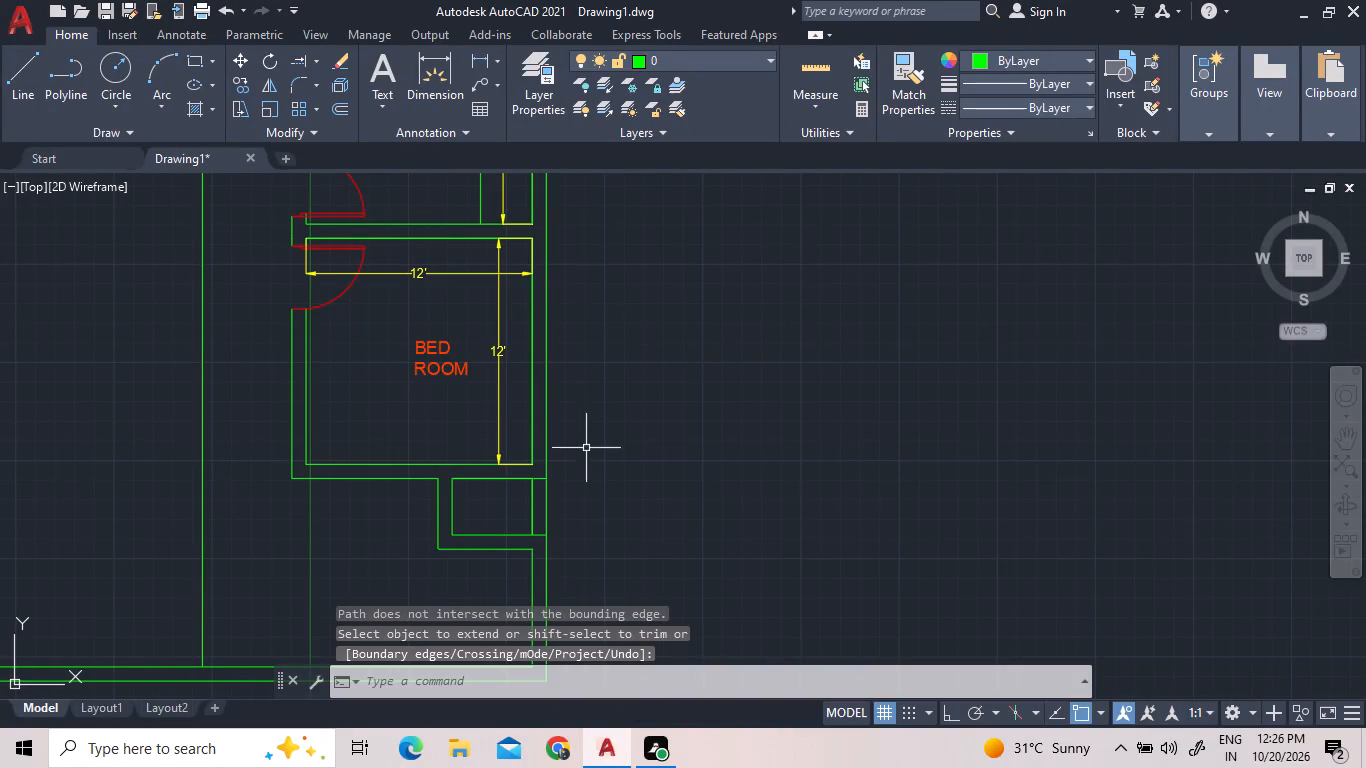
# On the window layer, draw the window's east jamb line straight across the bedroom's south wall, near the southeast corner, with Ortho on.
pyautogui.scroll(-1, 672, 501)
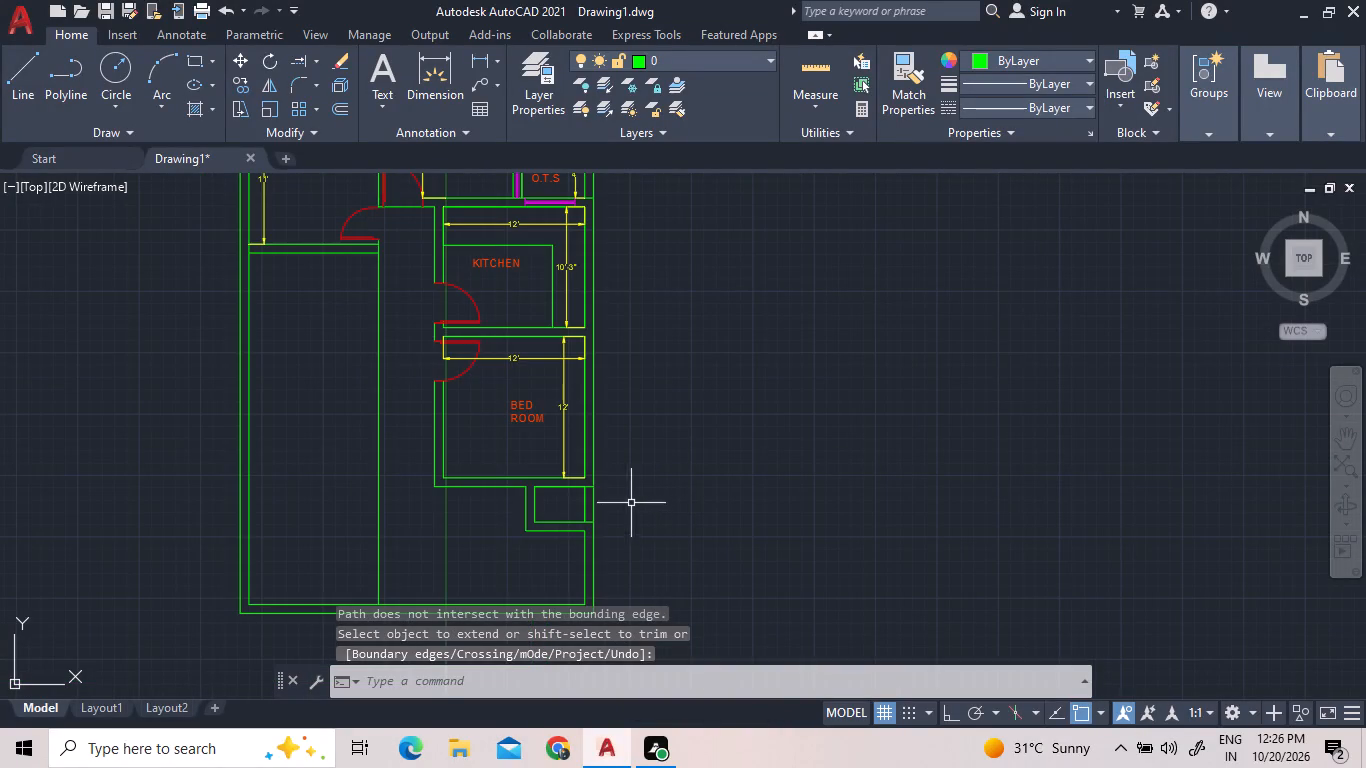
pyautogui.click(705, 57)
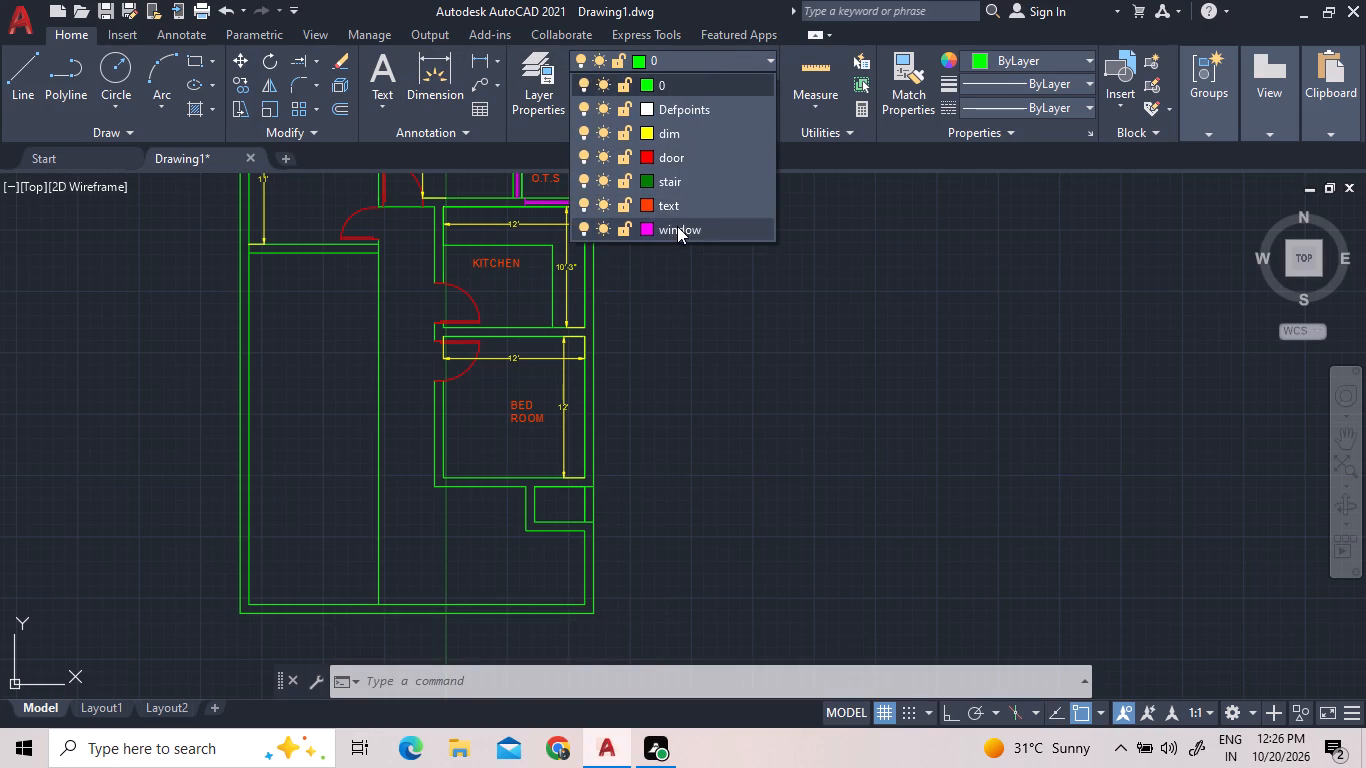
pyautogui.click(677, 226)
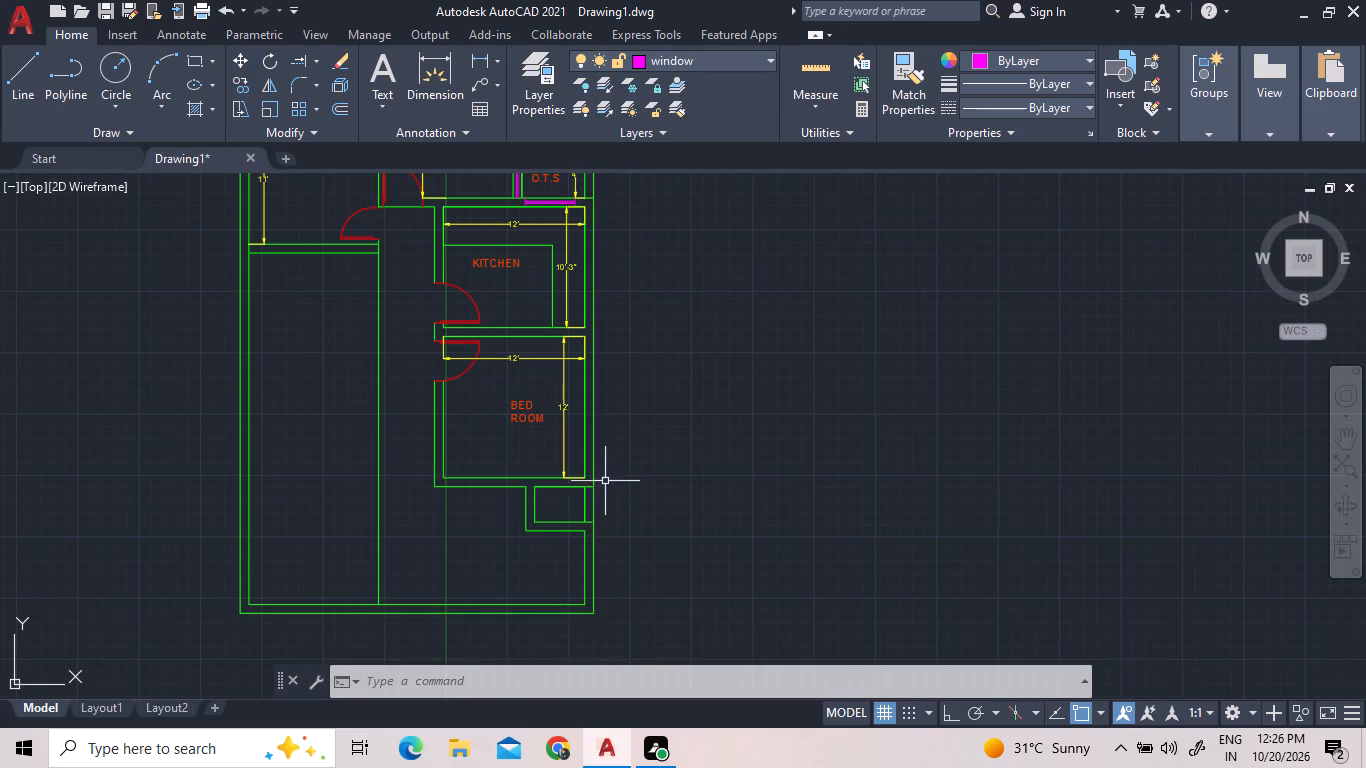
pyautogui.scroll(2, 605, 480)
pyautogui.scroll(2, 531, 514)
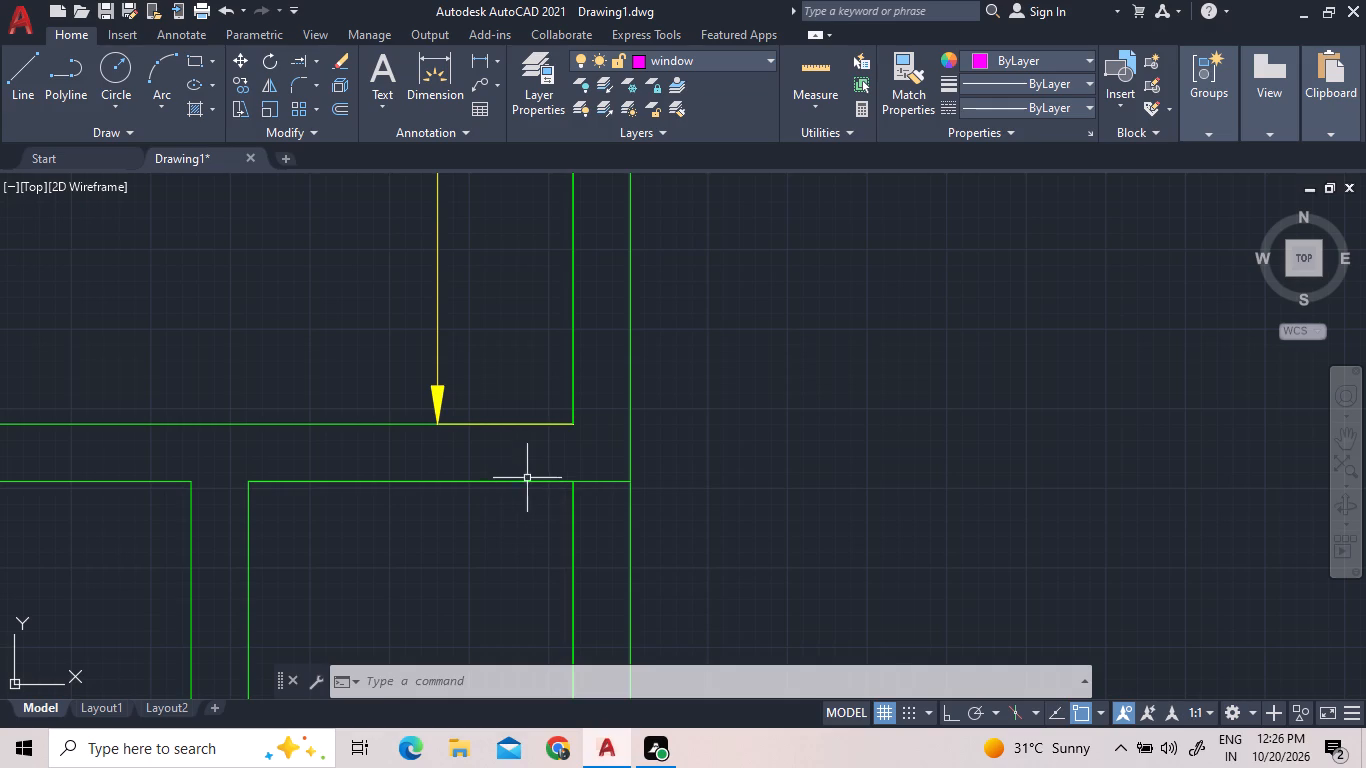
pyautogui.click(33, 70)
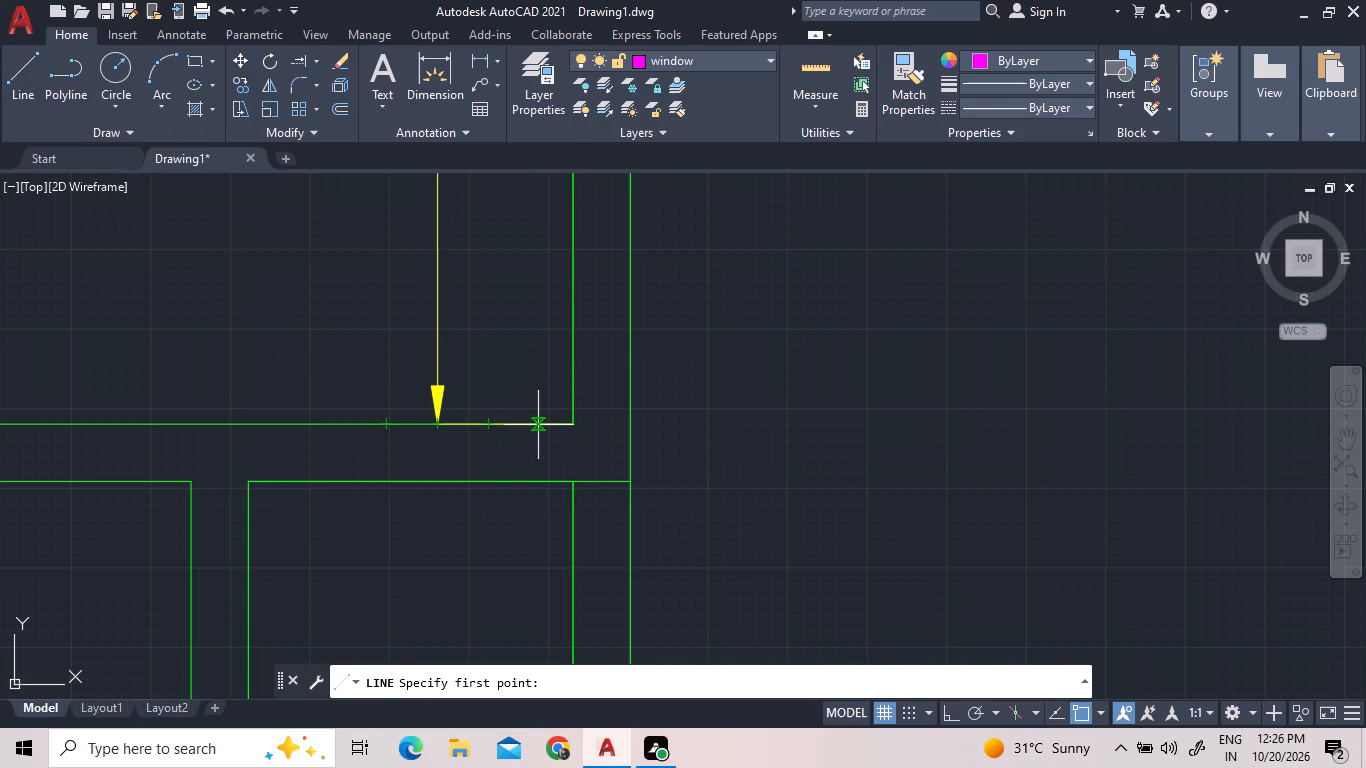
pyautogui.click(538, 425)
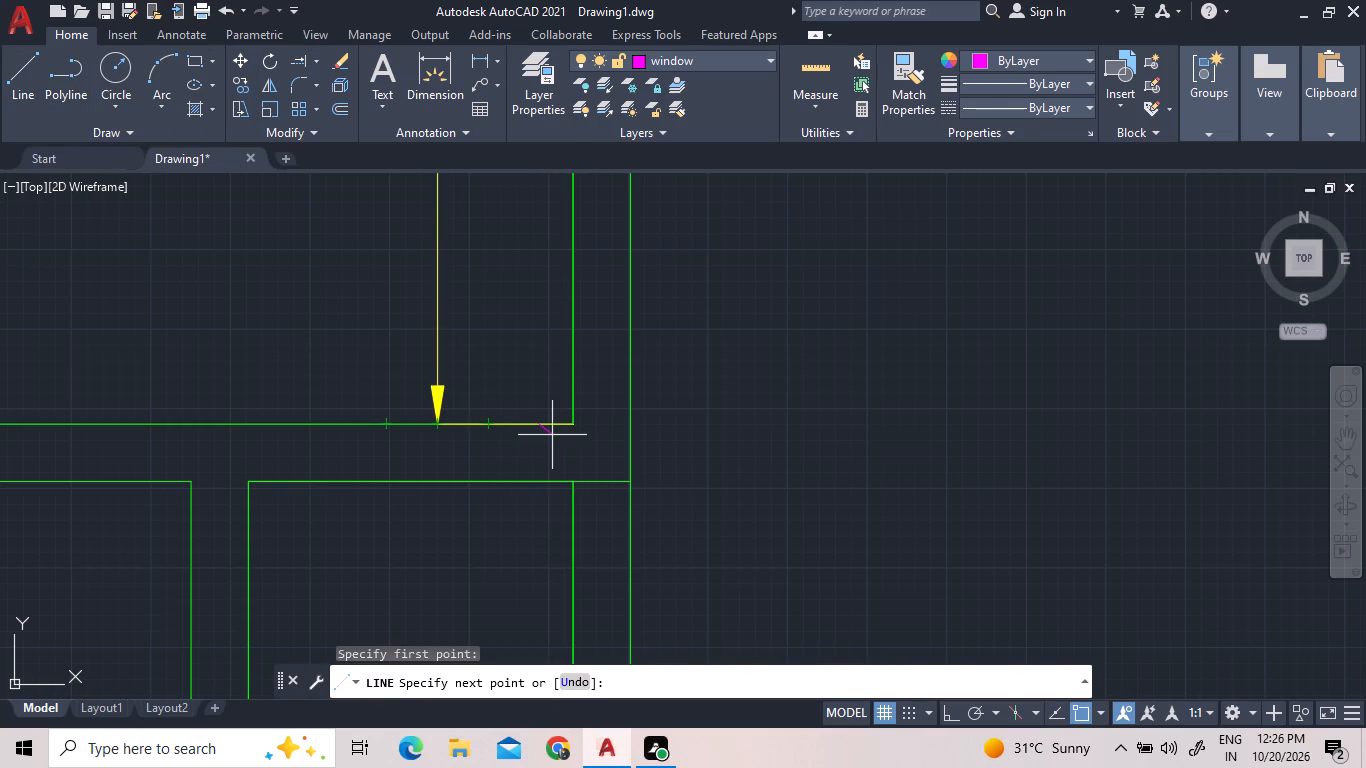
pyautogui.press('F8')
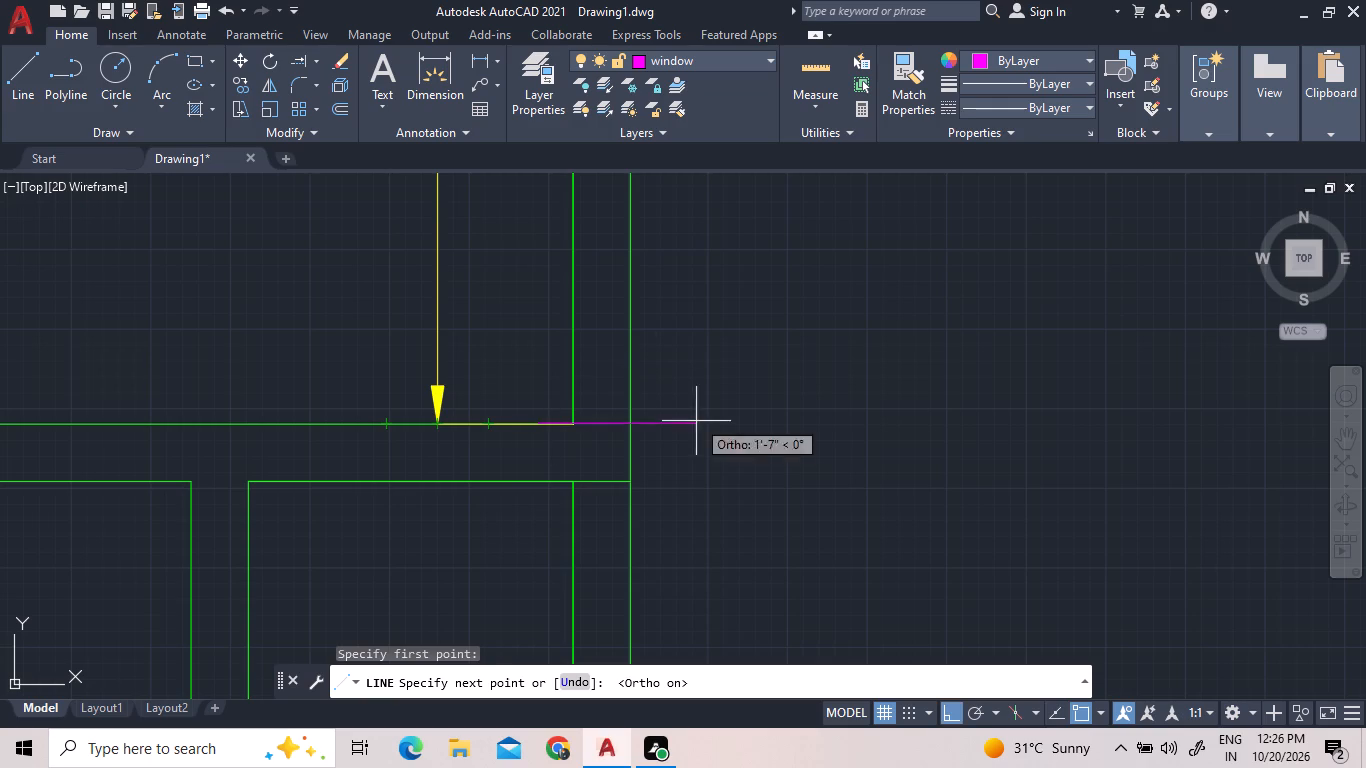
pyautogui.click(538, 484)
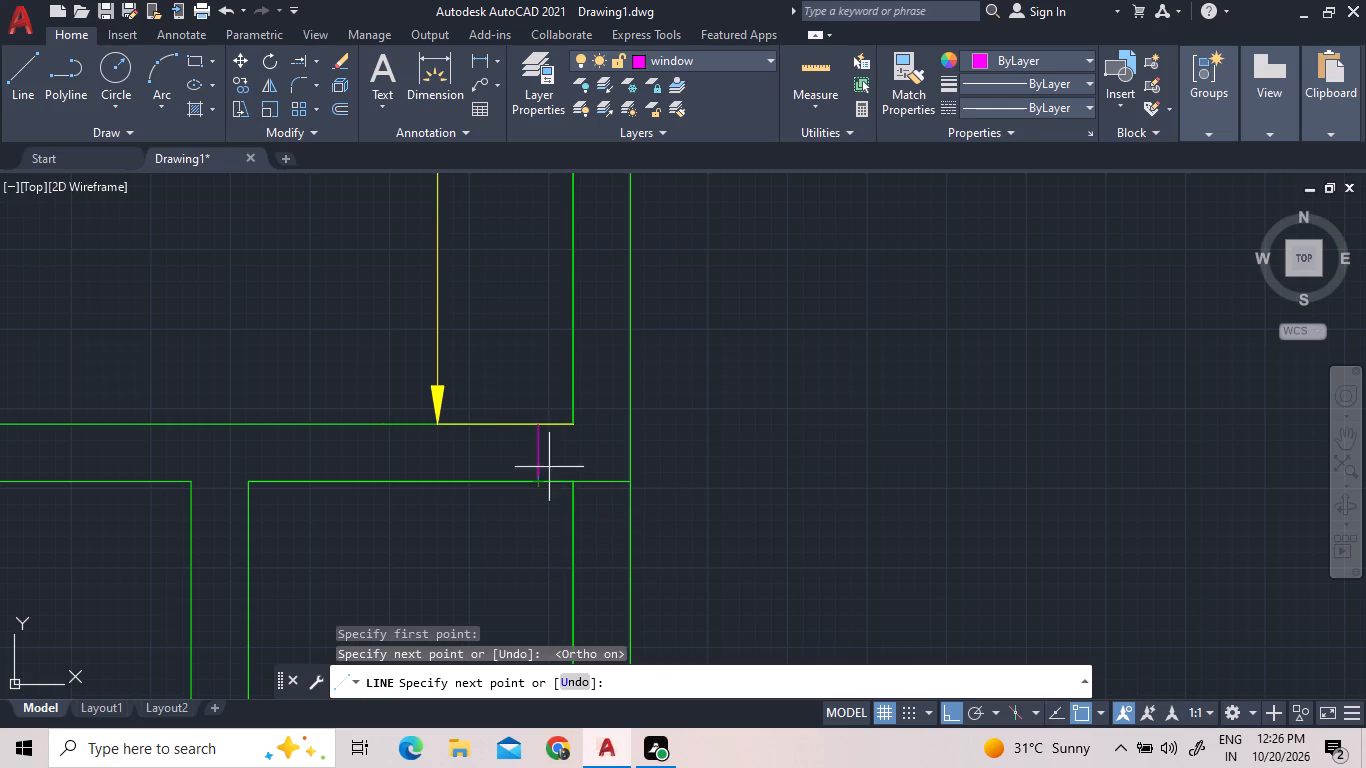
pyautogui.rightClick(525, 375)
pyautogui.click(545, 392)
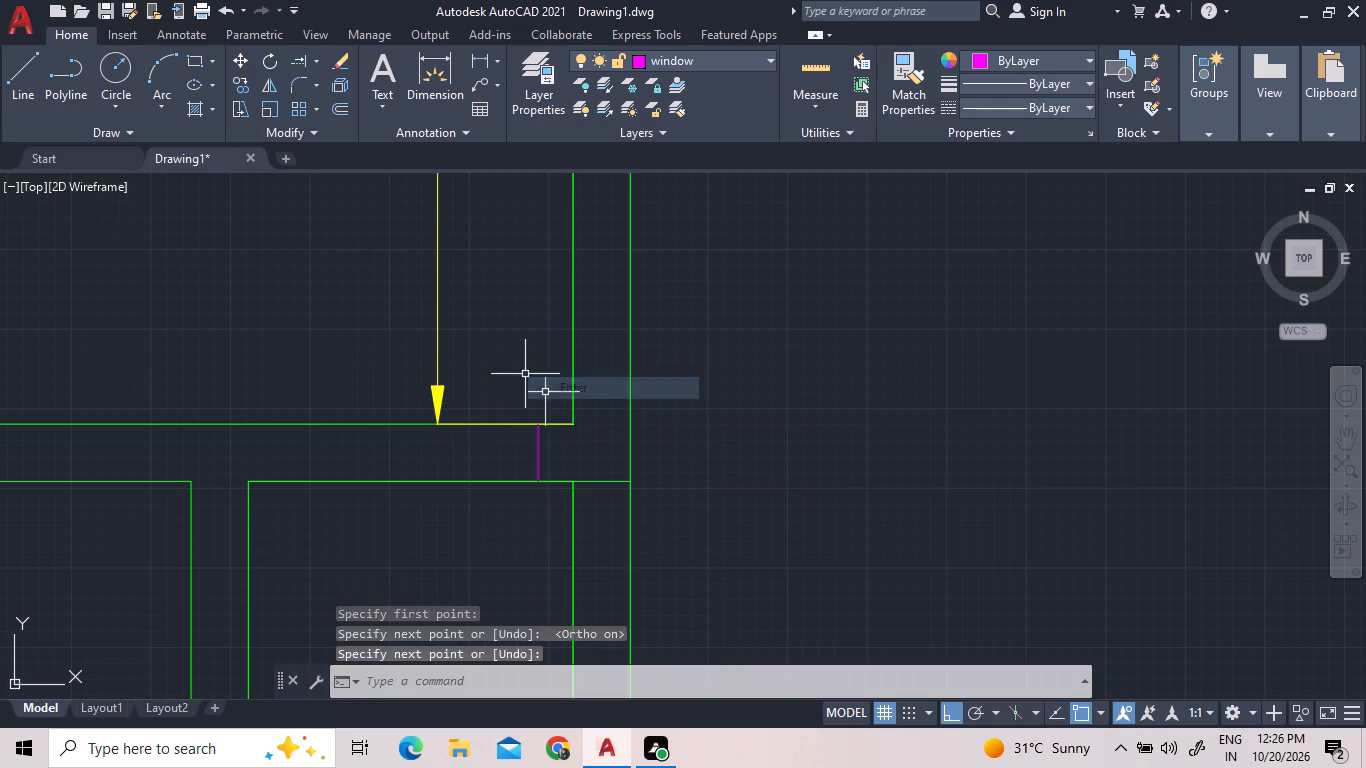
# Draw the window's west jamb line across the bedroom's south wall, above the western part of the small room.
pyautogui.click(26, 77)
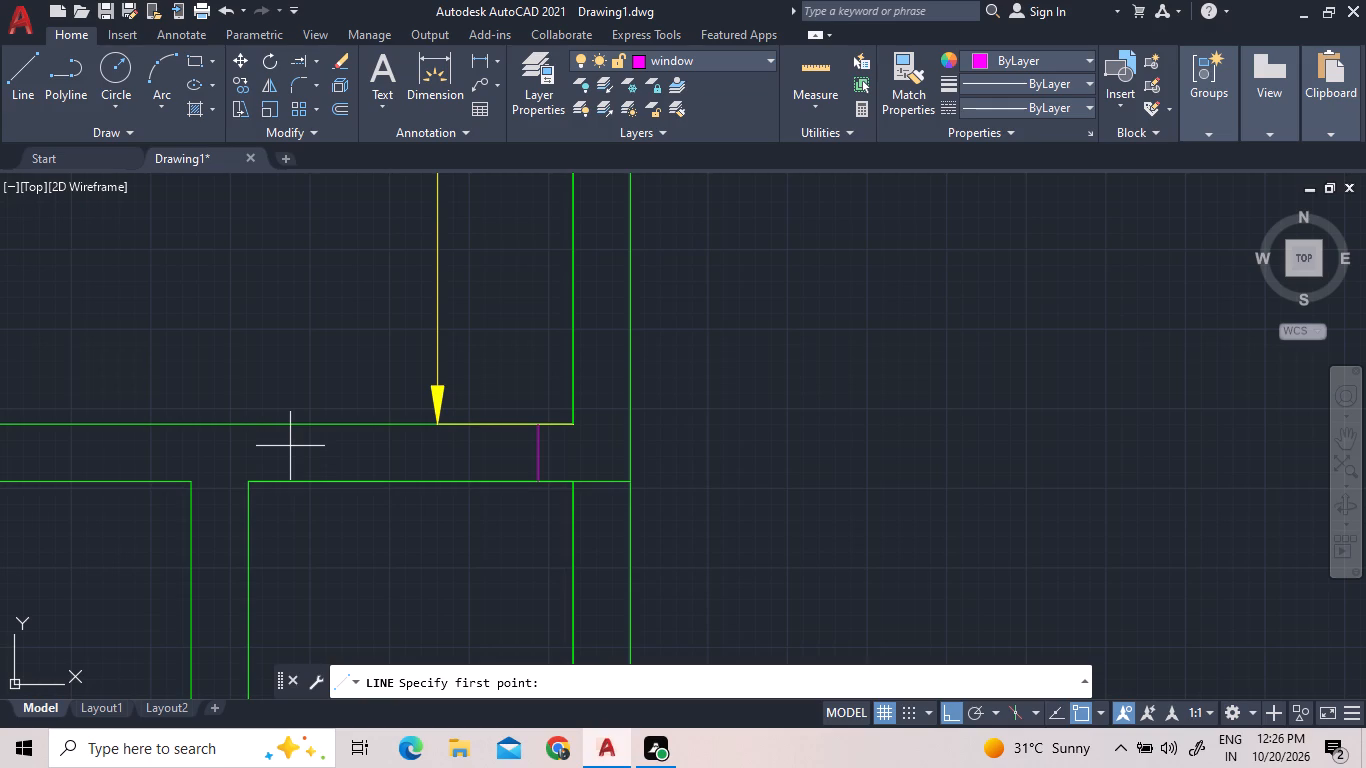
pyautogui.scroll(2, 290, 446)
pyautogui.scroll(-1, 312, 419)
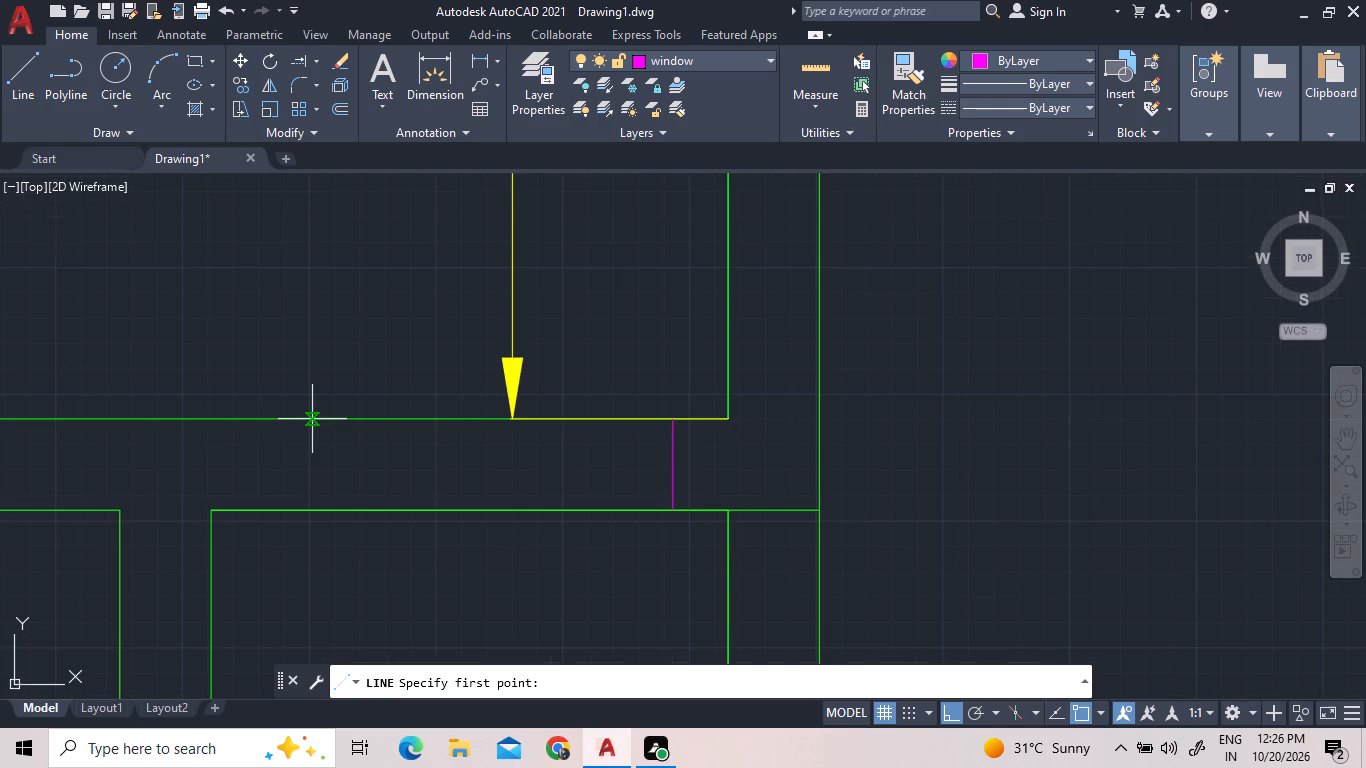
pyautogui.click(306, 419)
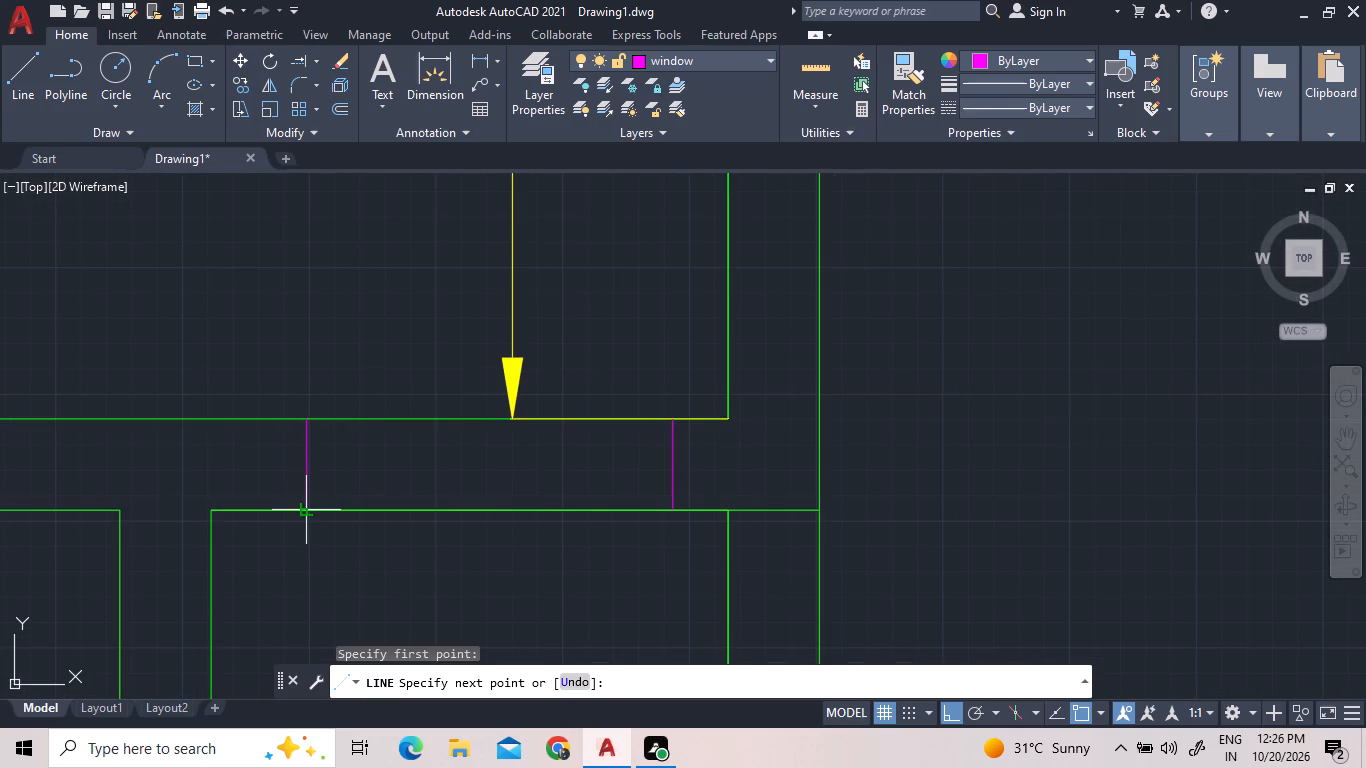
pyautogui.click(311, 515)
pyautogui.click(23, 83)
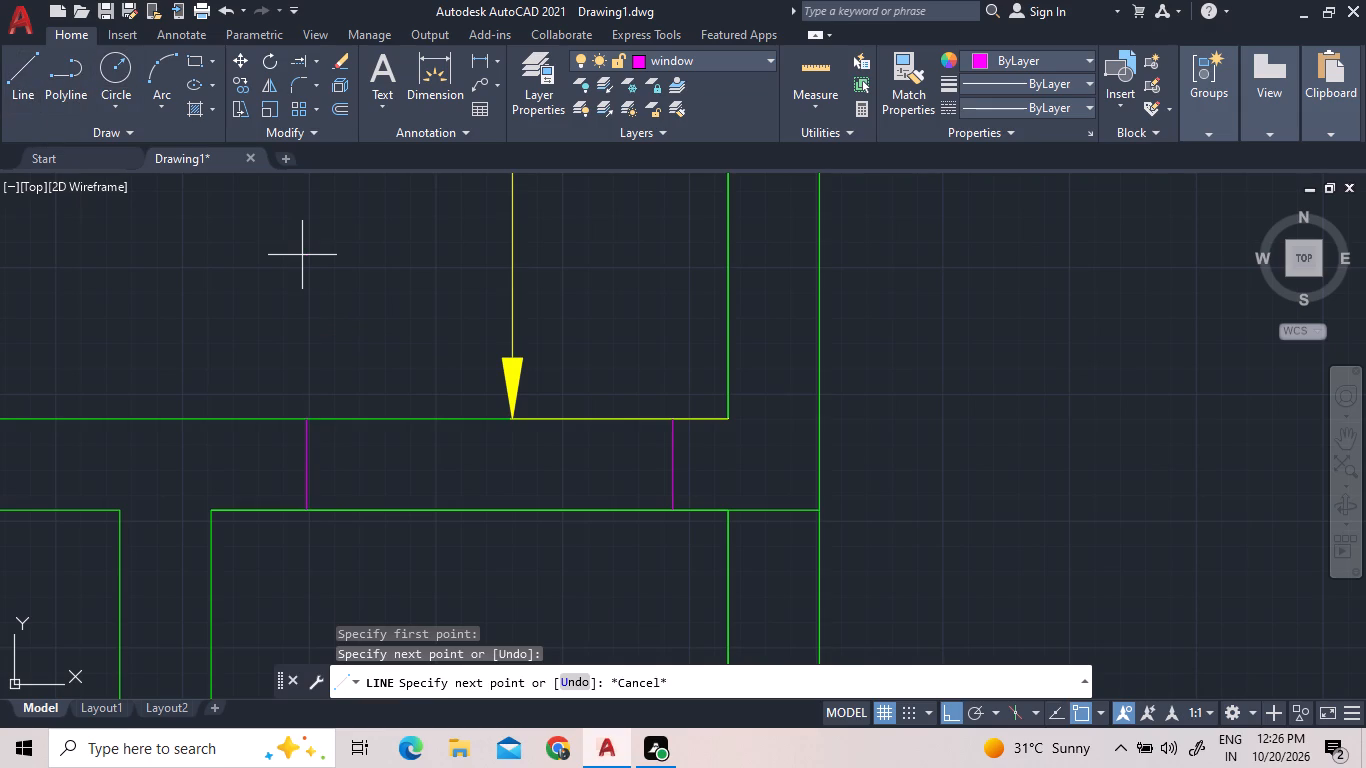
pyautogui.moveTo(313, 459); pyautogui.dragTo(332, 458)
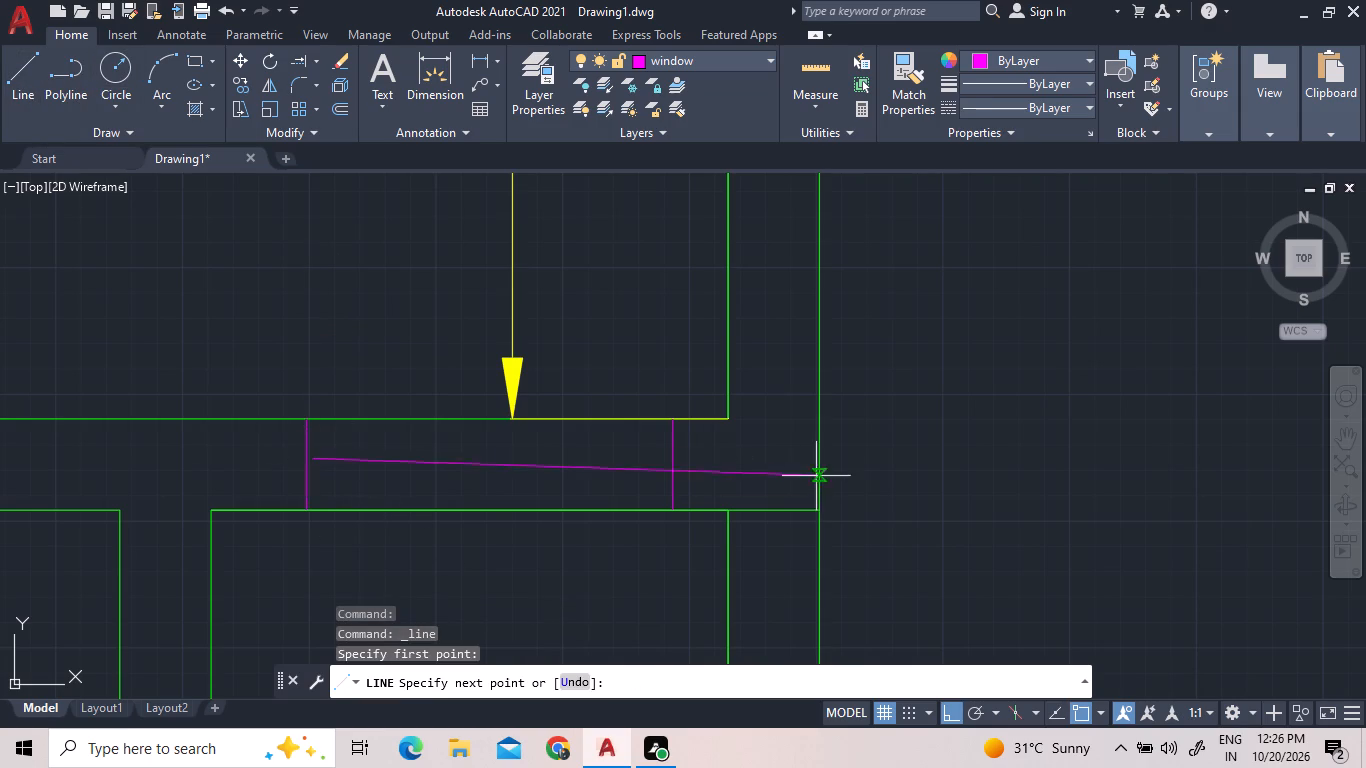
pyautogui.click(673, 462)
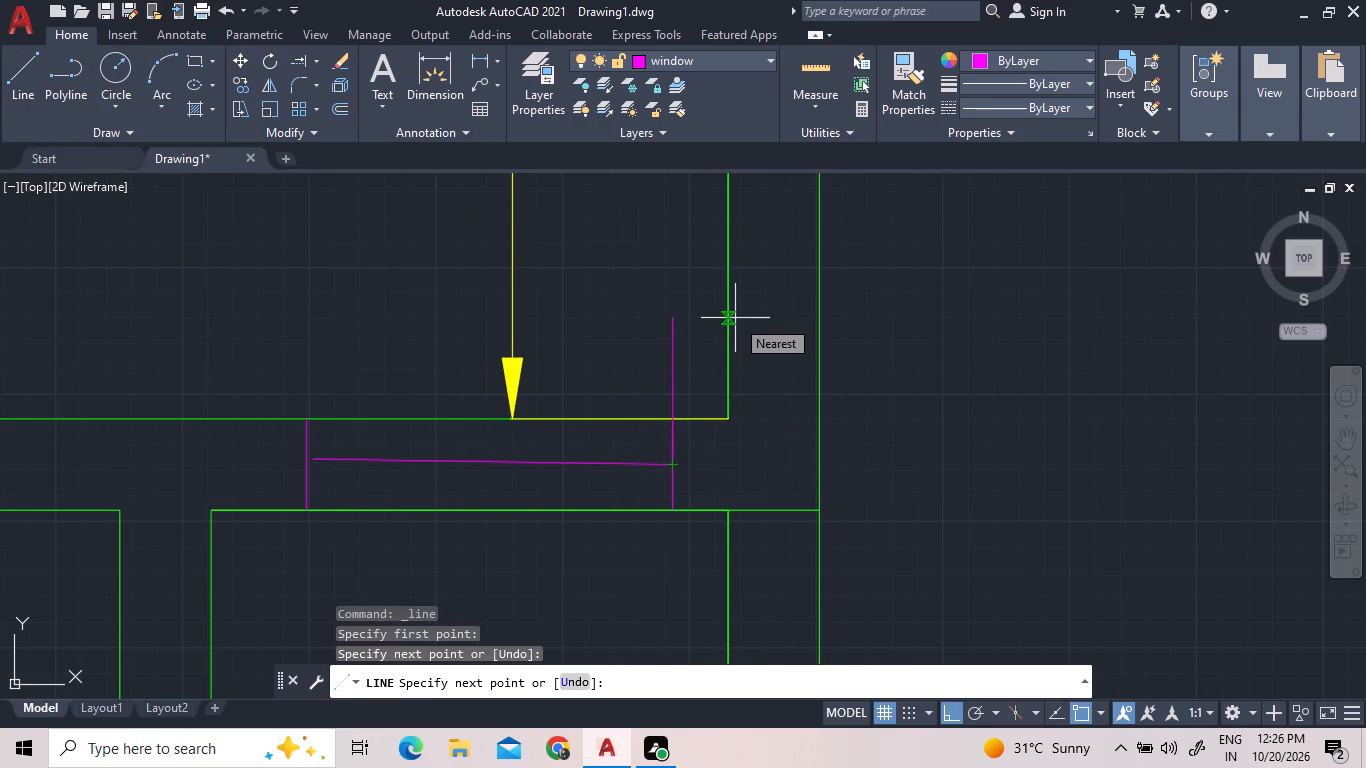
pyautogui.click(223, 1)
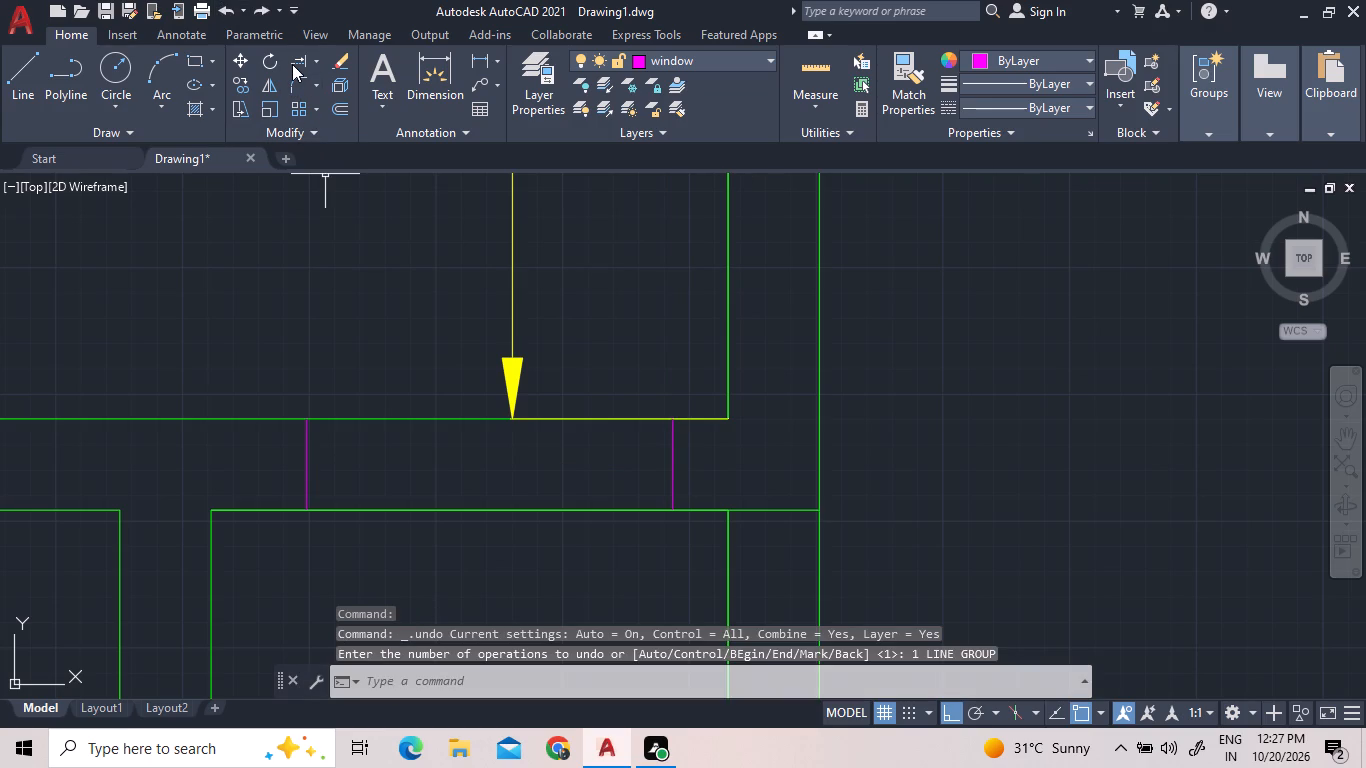
# Draw a horizontal centre line joining the midpoints of the two window jambs.
pyautogui.click(8, 81)
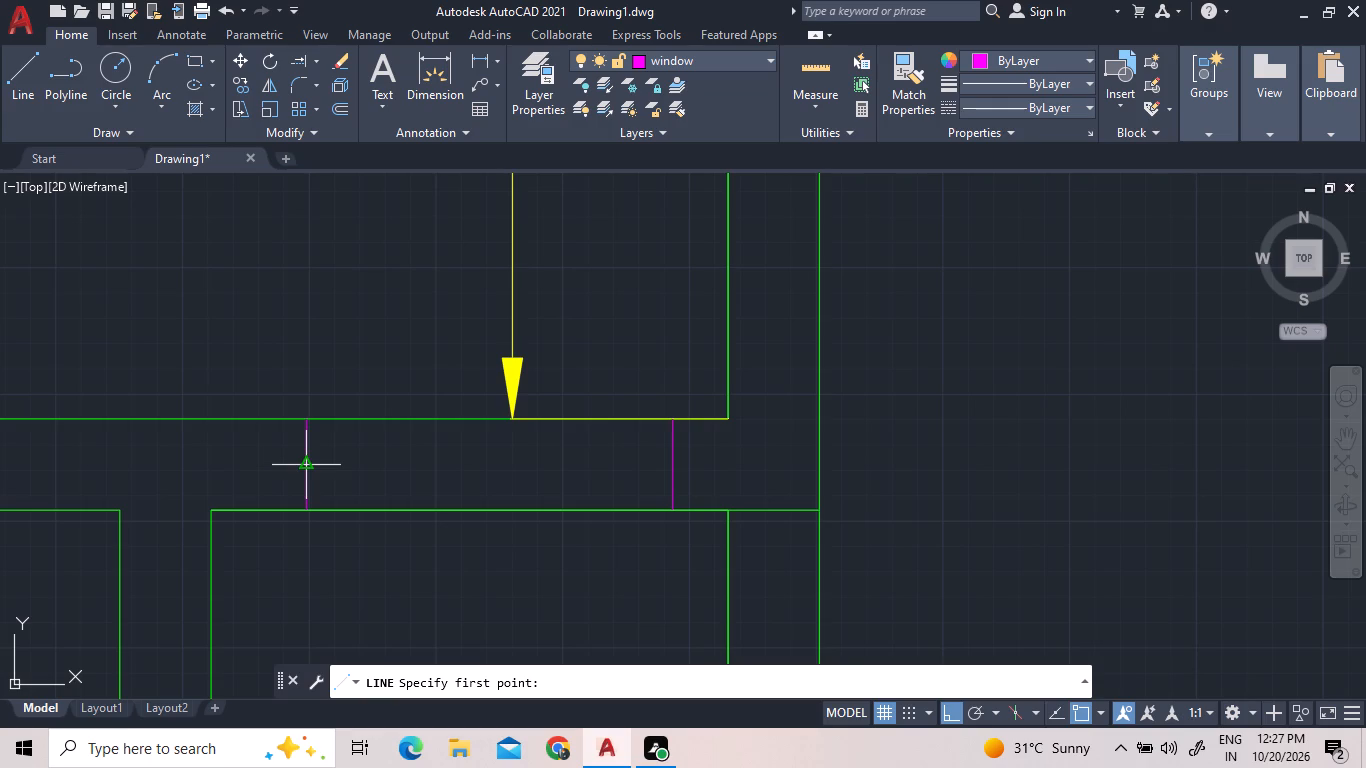
pyautogui.click(302, 466)
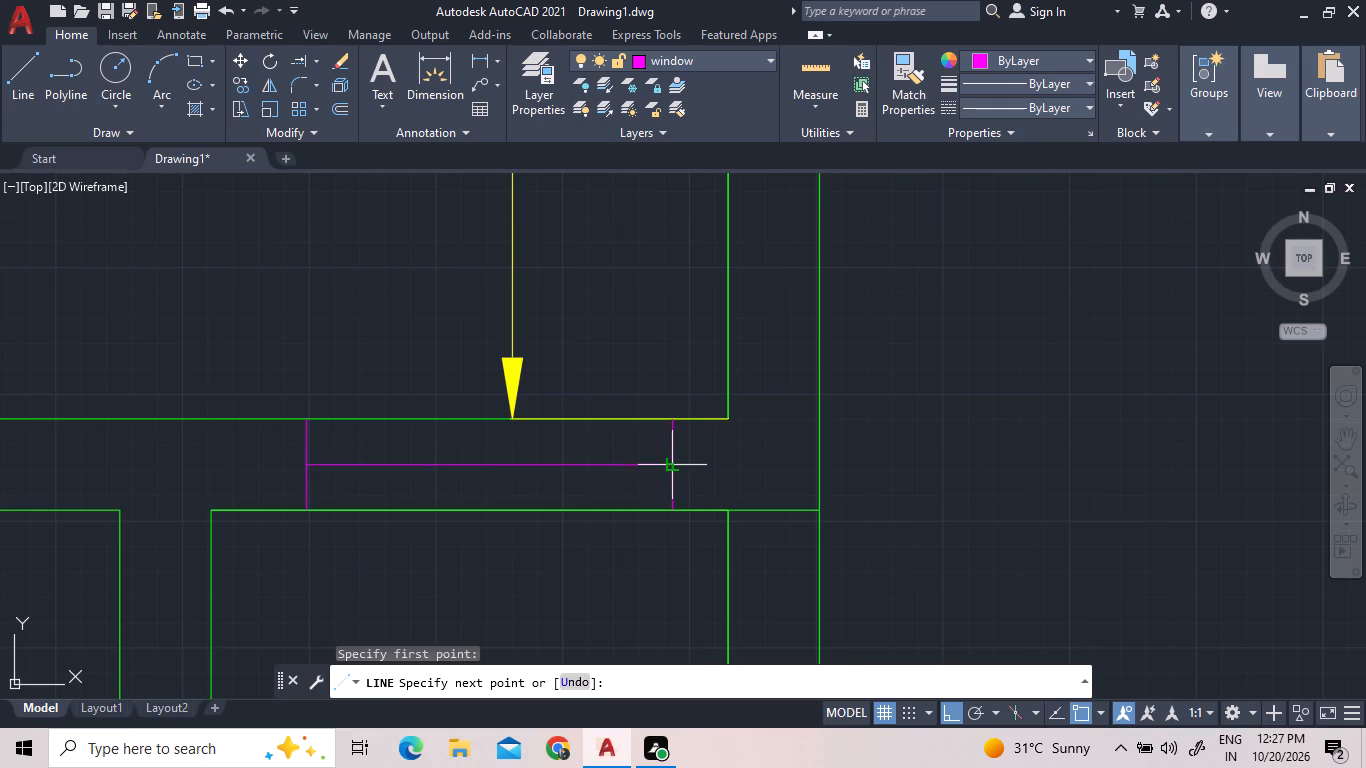
pyautogui.click(672, 467)
pyautogui.rightClick(708, 440)
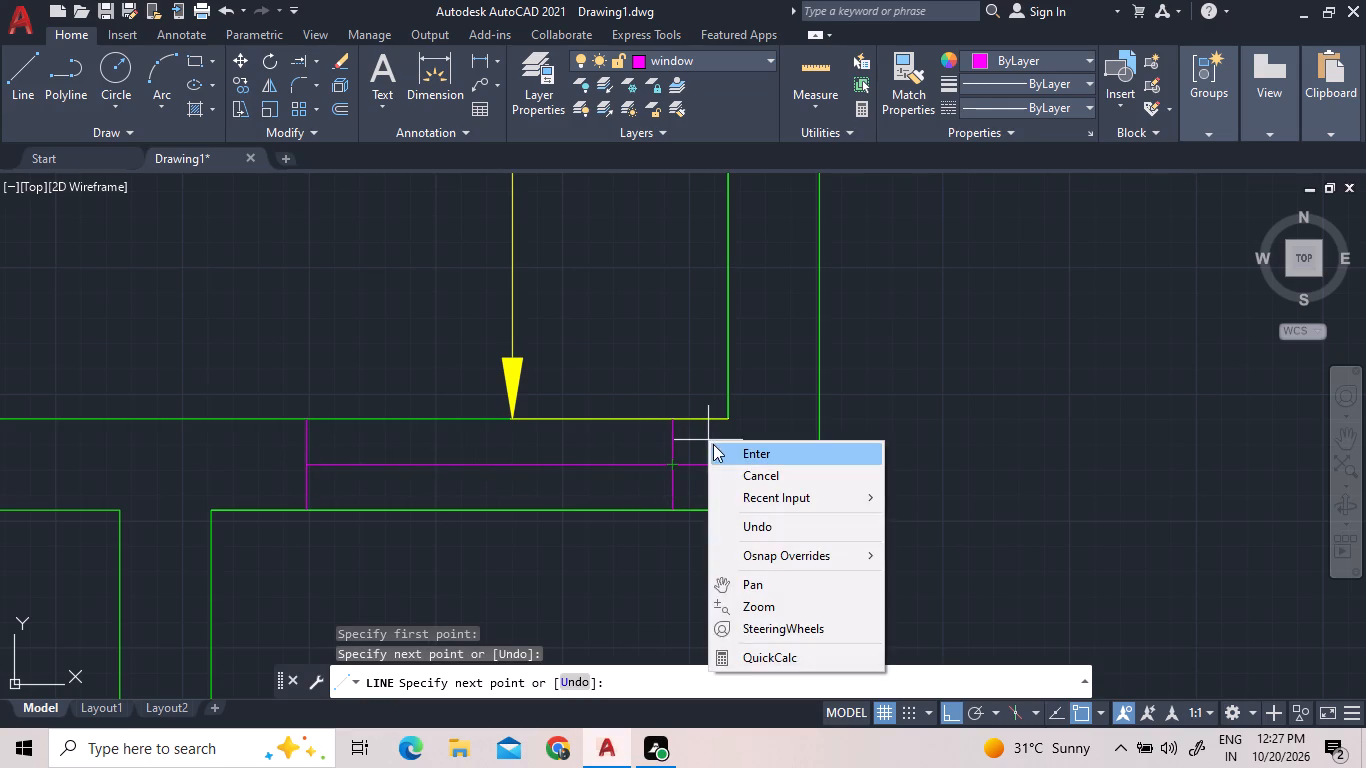
pyautogui.click(713, 444)
# Offset the window's centre line 1" to both sides and delete the original centre line.
pyautogui.click(339, 107)
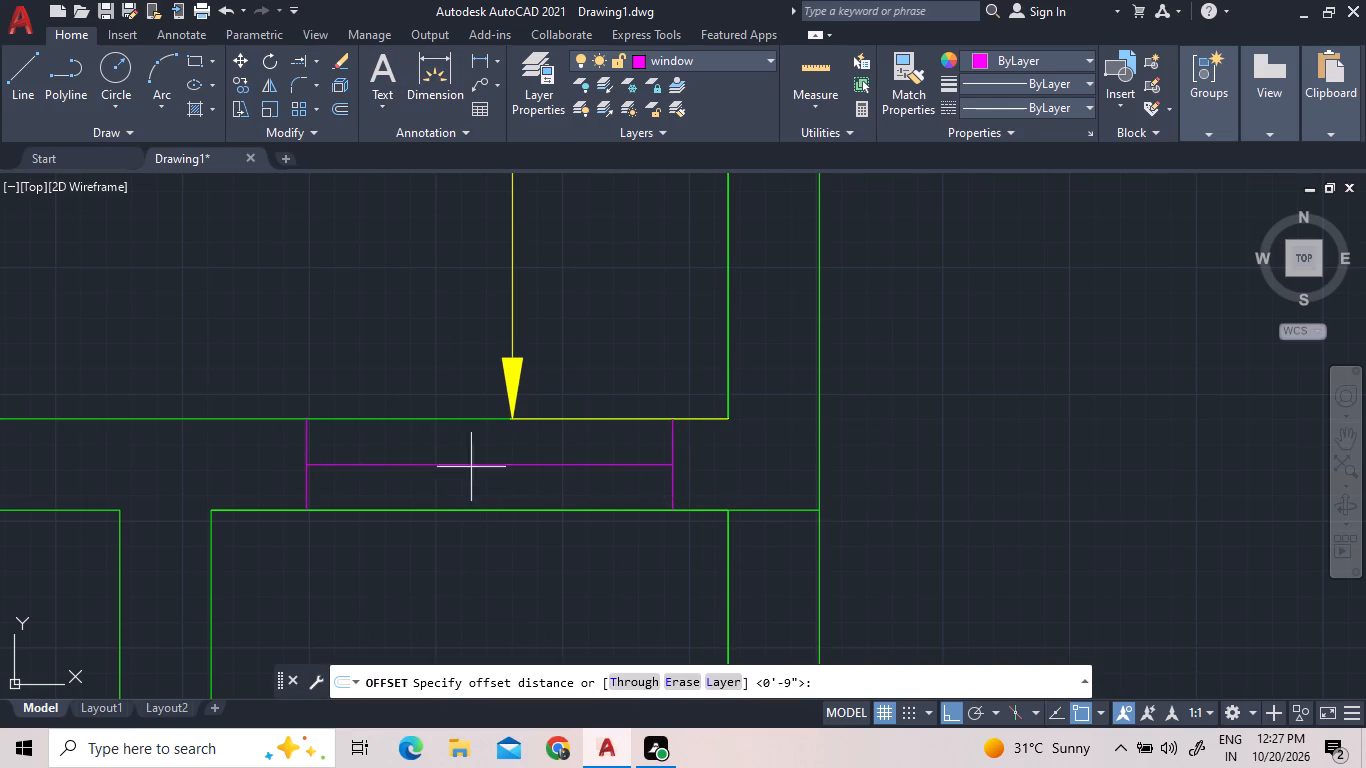
pyautogui.write('1"')
pyautogui.press('Return')
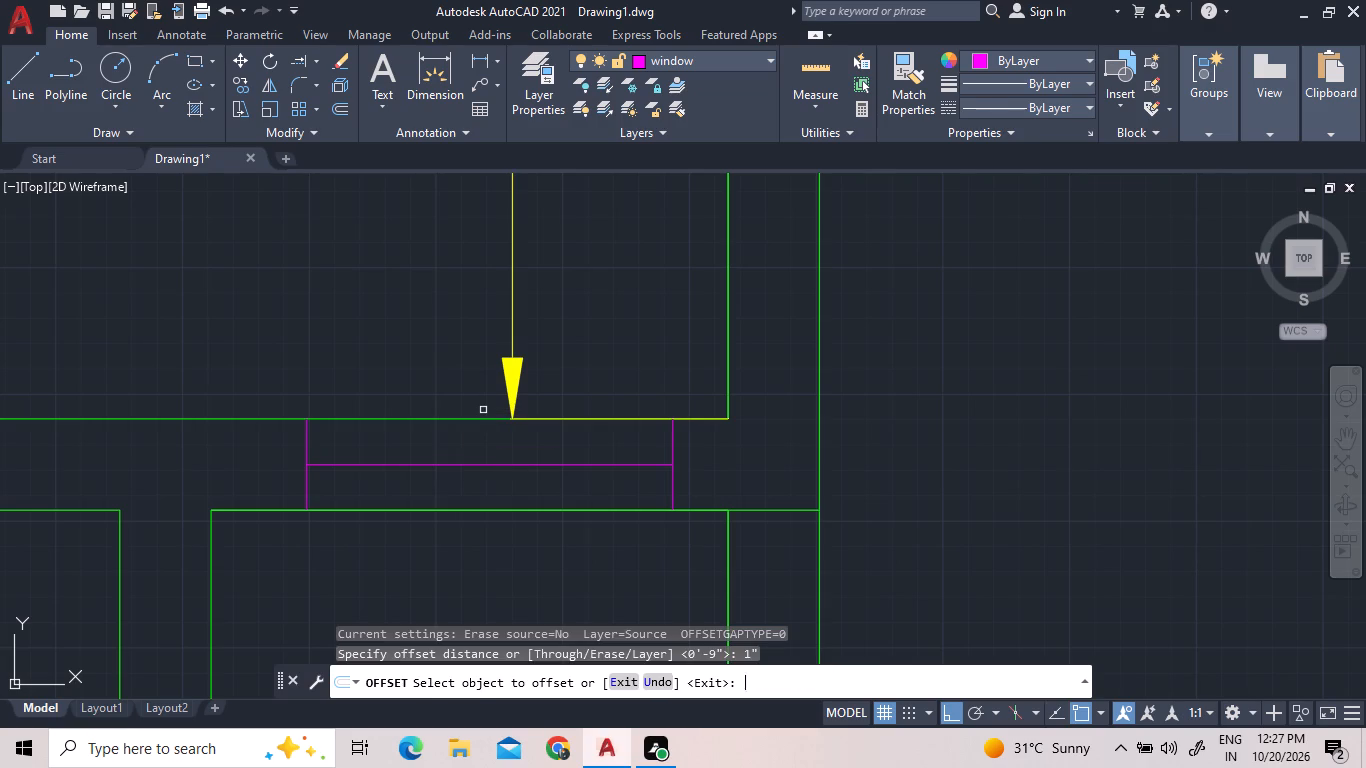
pyautogui.click(492, 465)
pyautogui.click(488, 446)
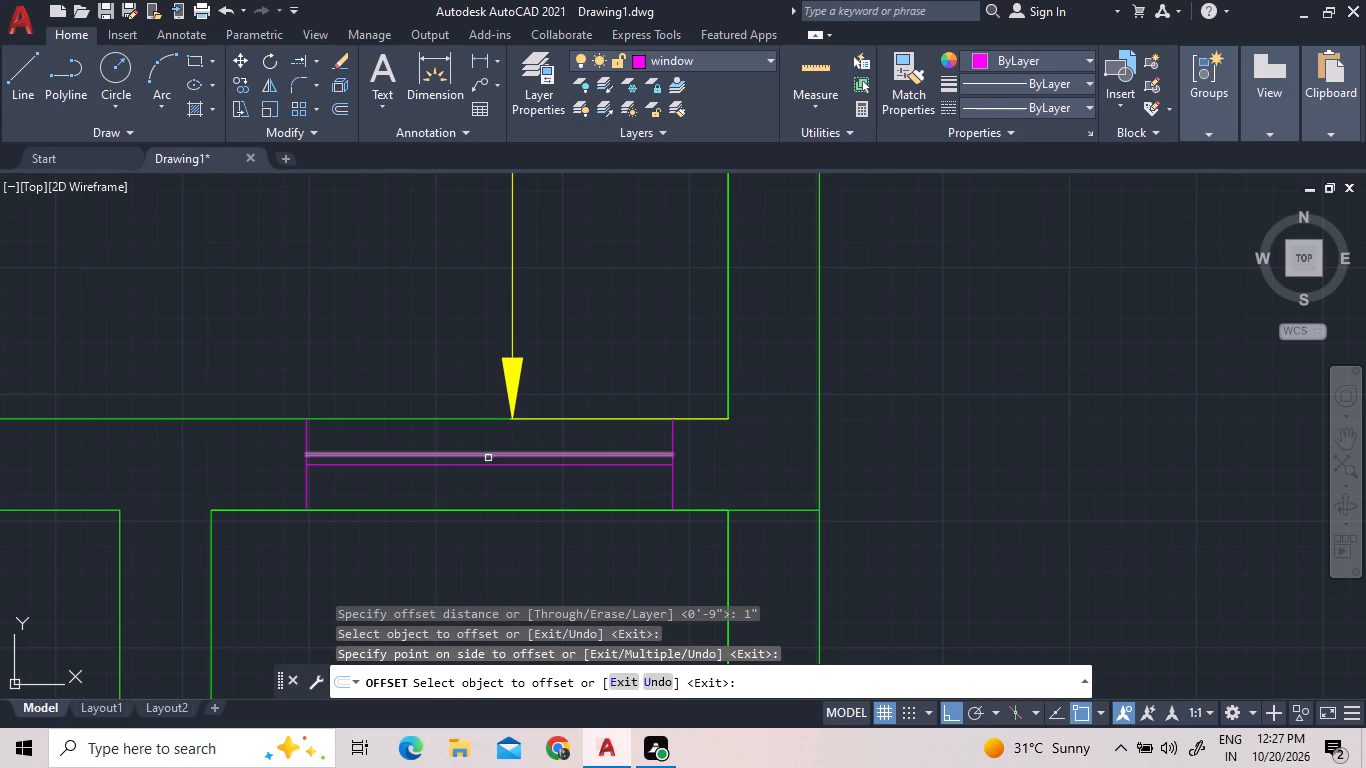
pyautogui.click(491, 465)
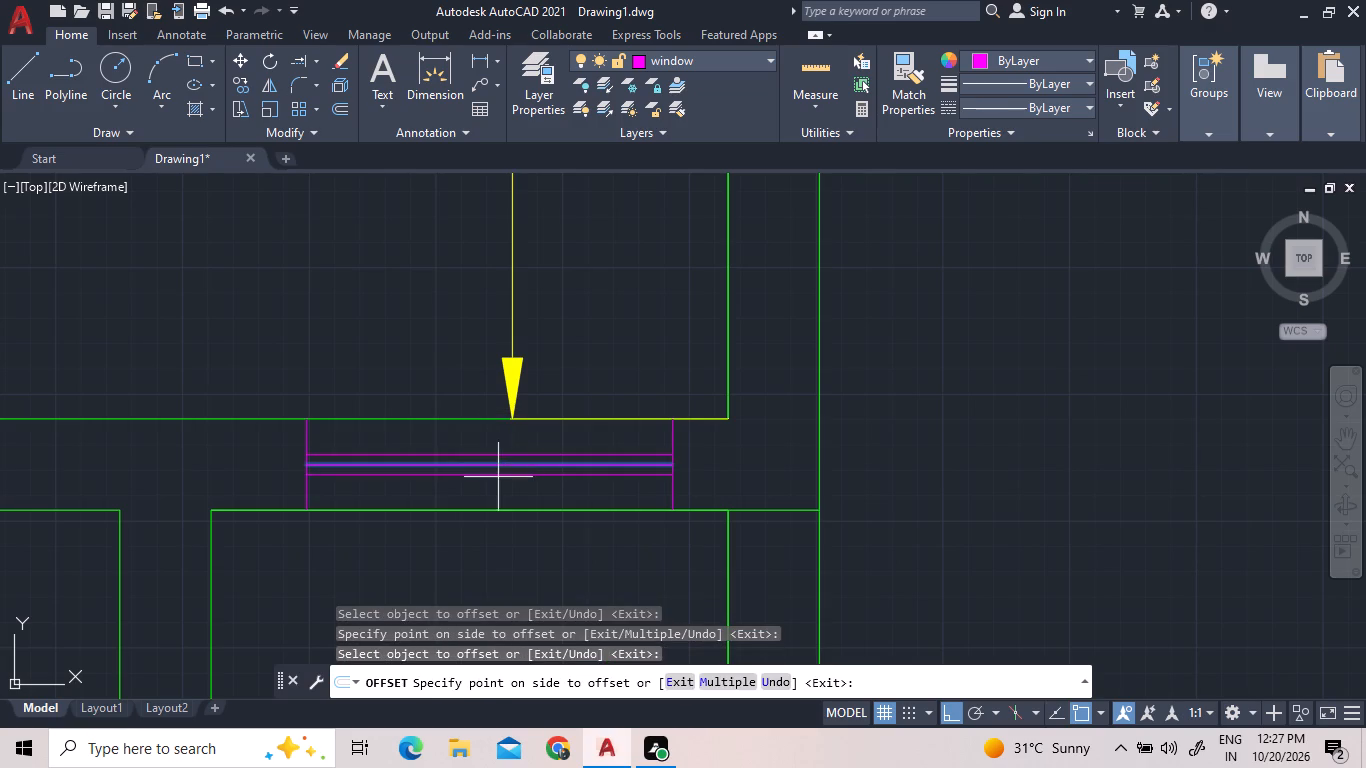
pyautogui.click(498, 477)
pyautogui.rightClick(783, 452)
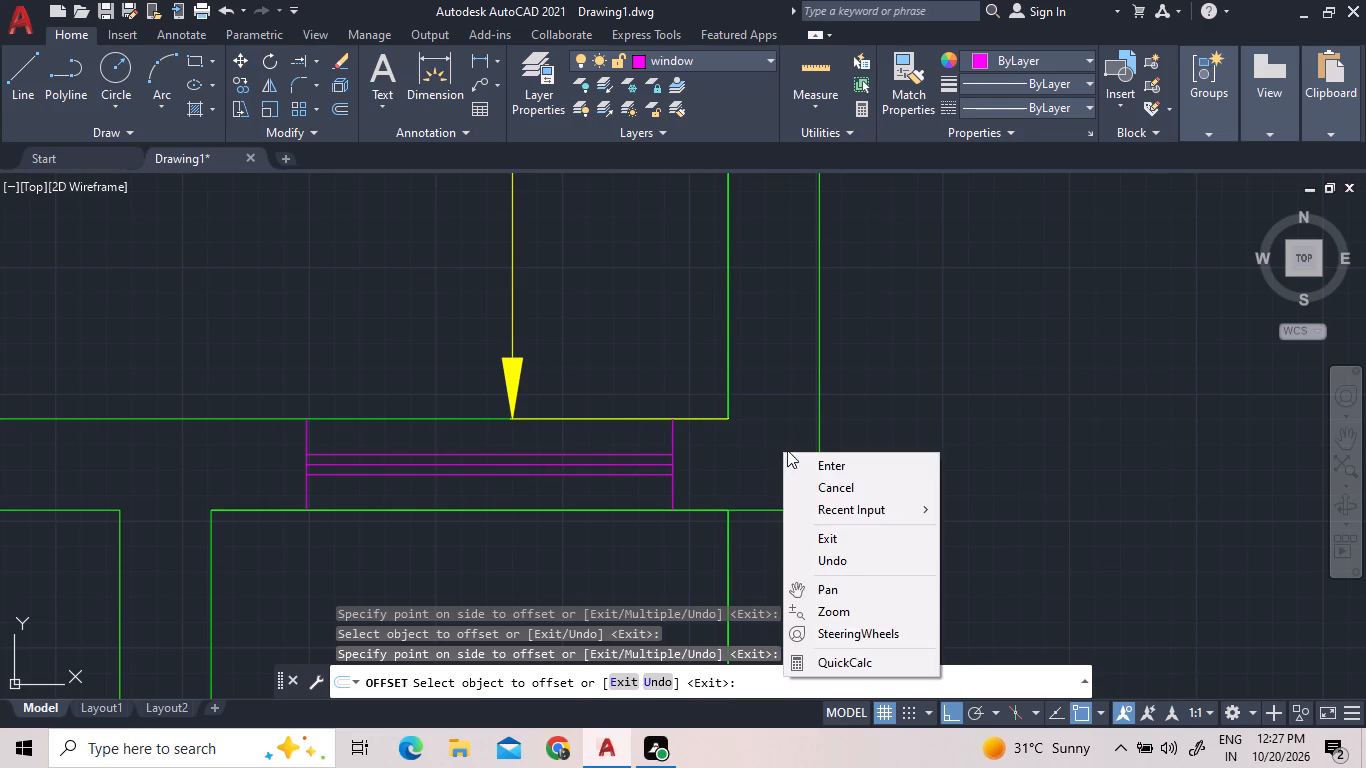
pyautogui.click(798, 467)
pyautogui.click(619, 466)
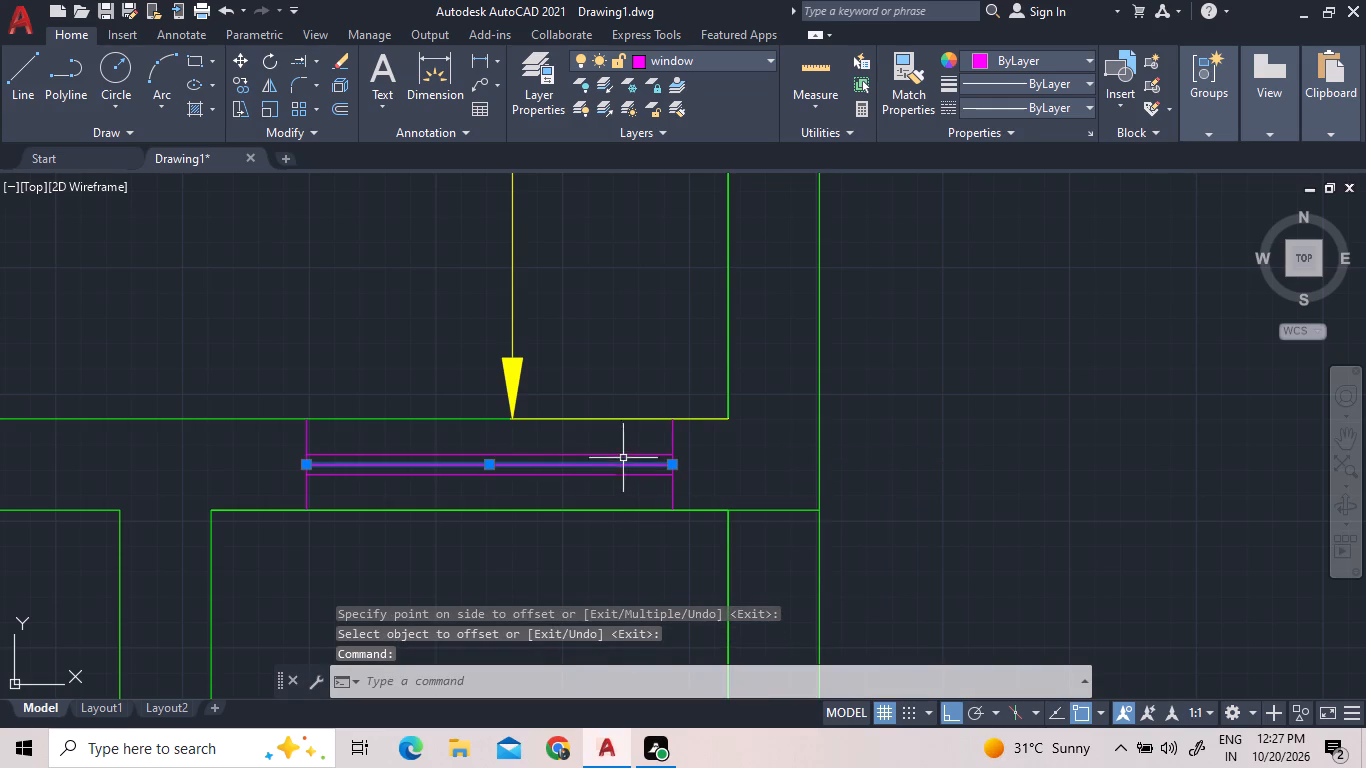
pyautogui.press('Delete')
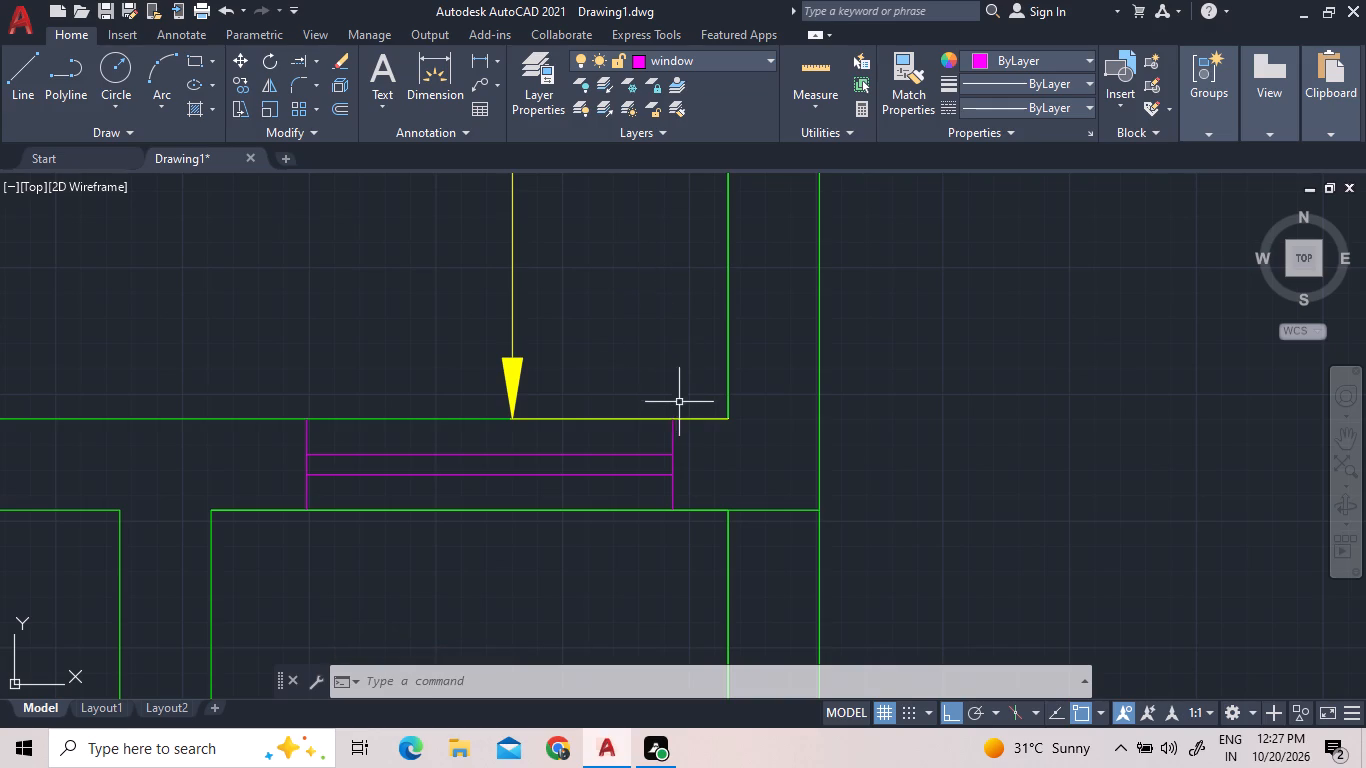
# Draw a line closing the north end of the small room's west wall, joining its inner and outer corners along the bedroom wall.
pyautogui.scroll(-1, 706, 455)
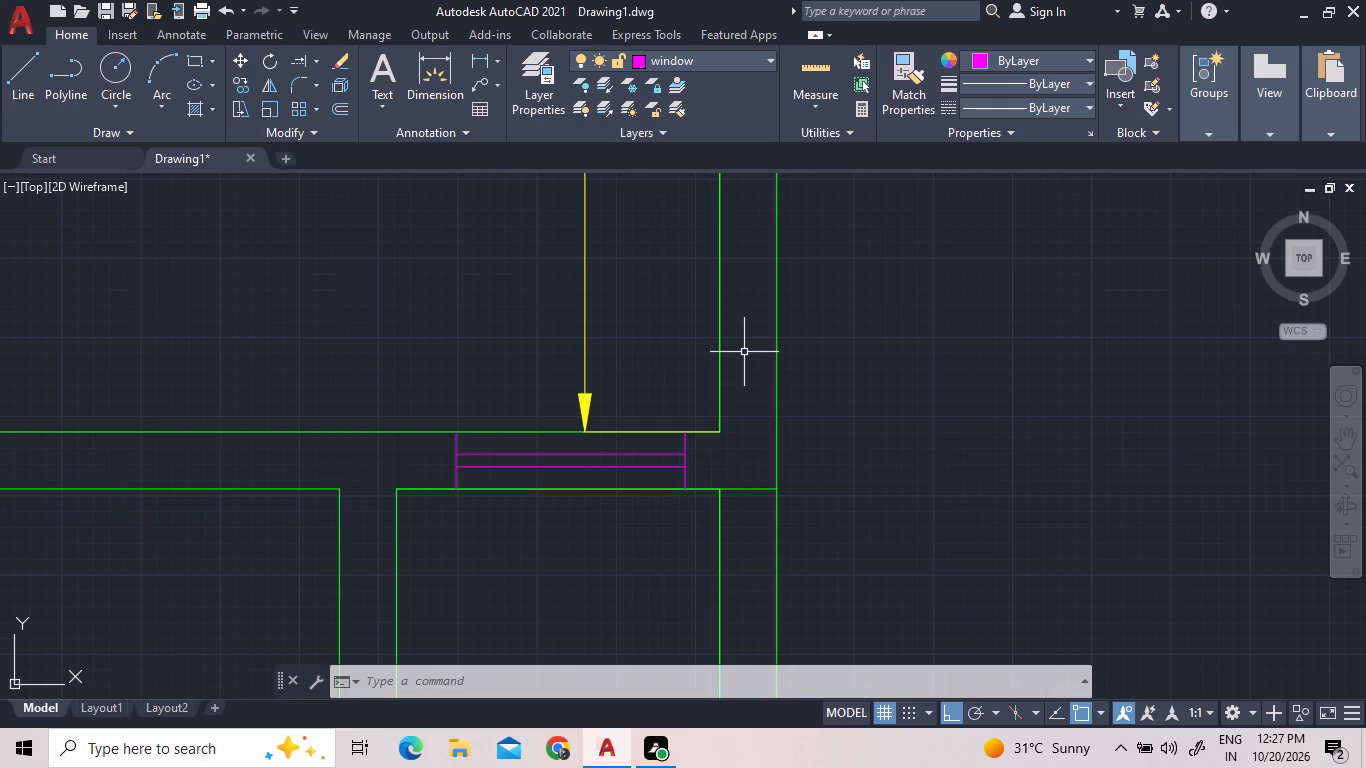
pyautogui.scroll(-2, 711, 363)
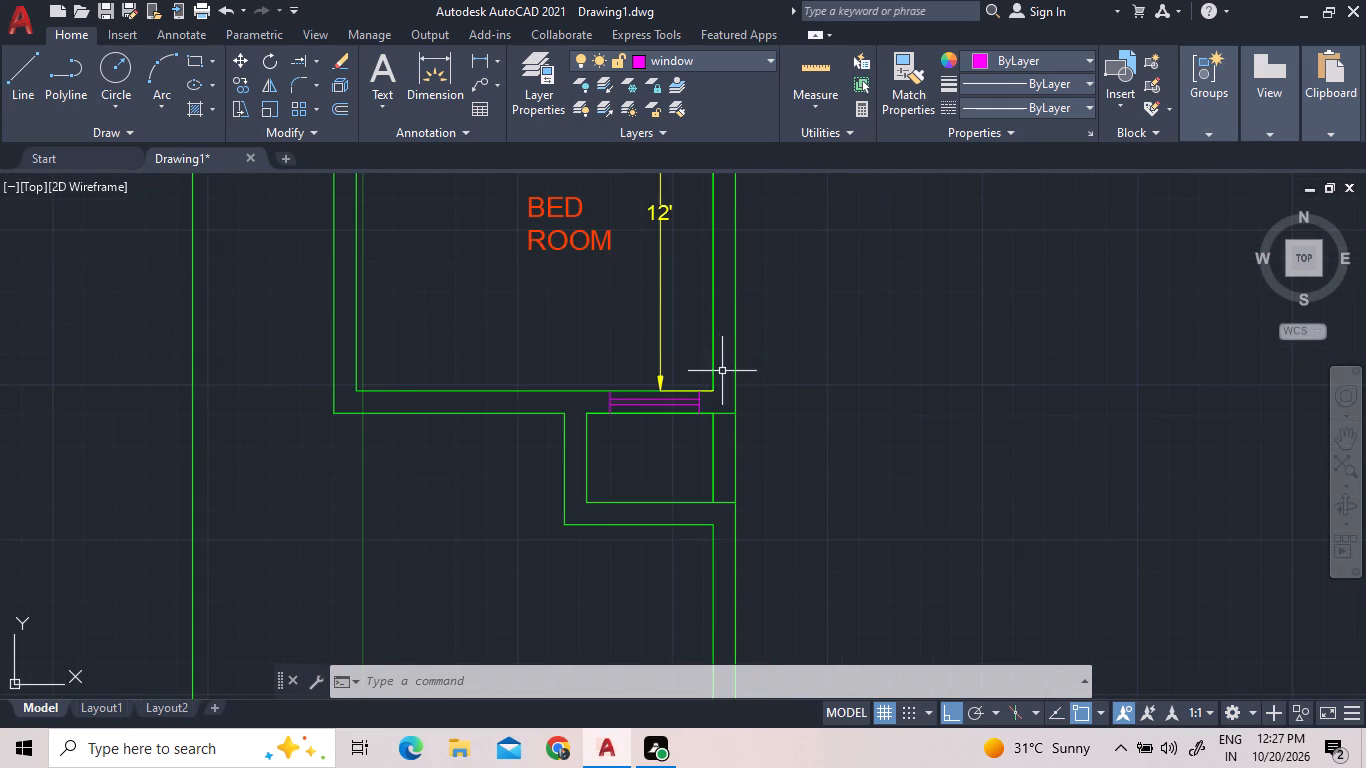
pyautogui.scroll(-1, 719, 381)
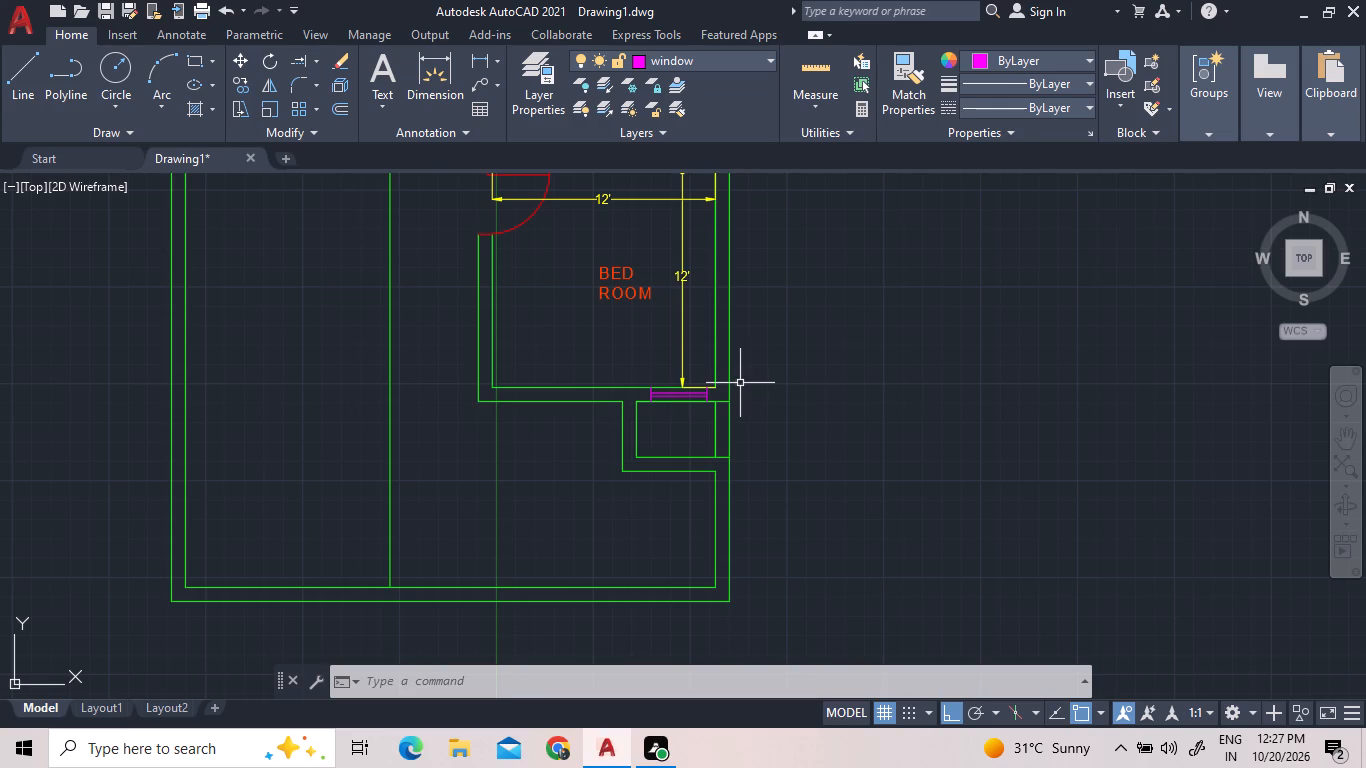
pyautogui.scroll(3, 771, 428)
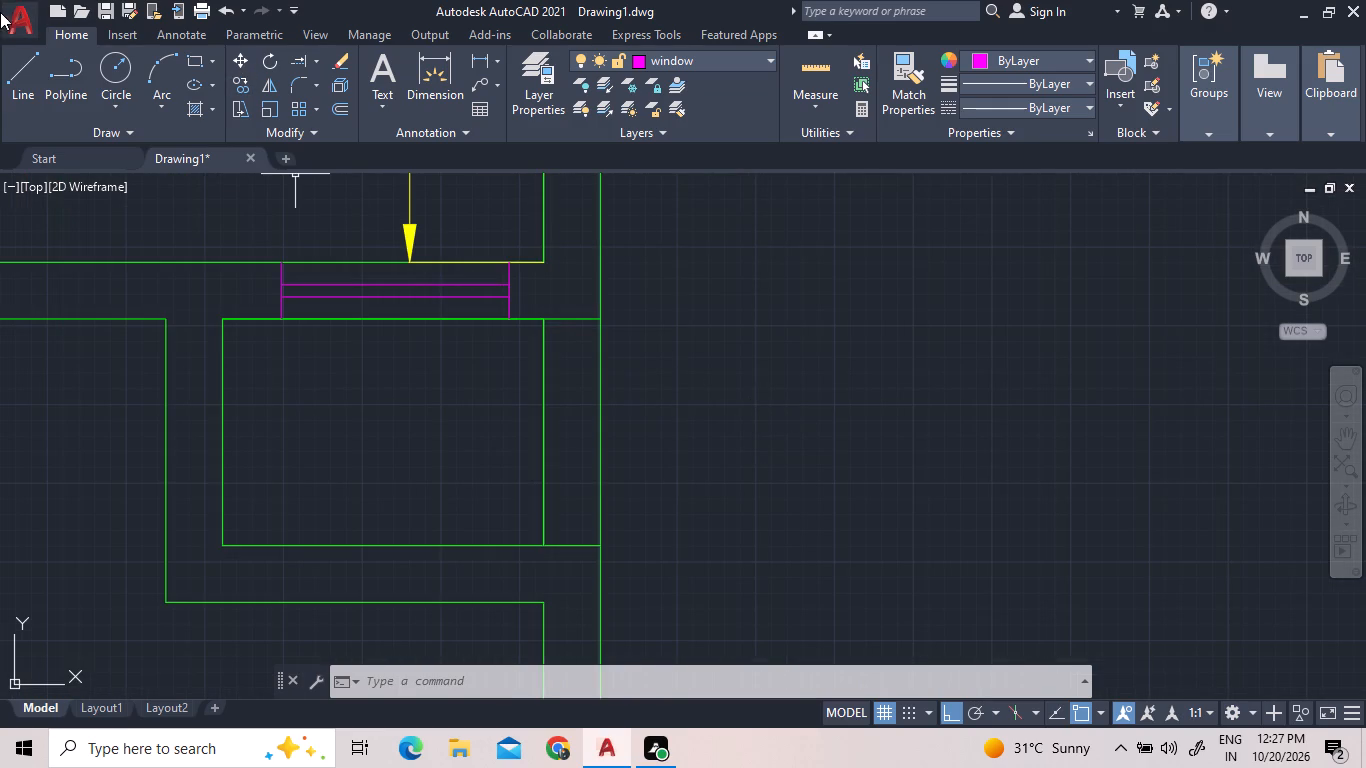
pyautogui.click(29, 92)
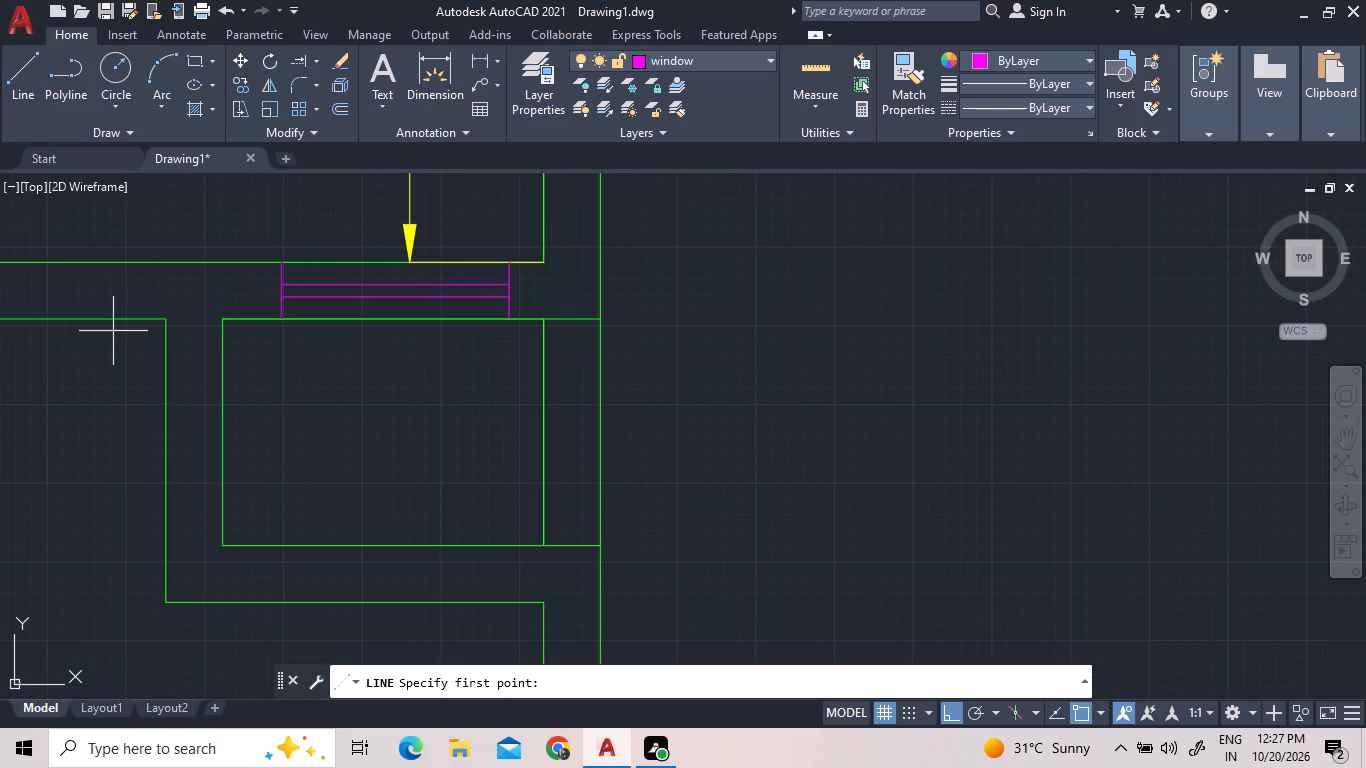
pyautogui.scroll(2, 113, 331)
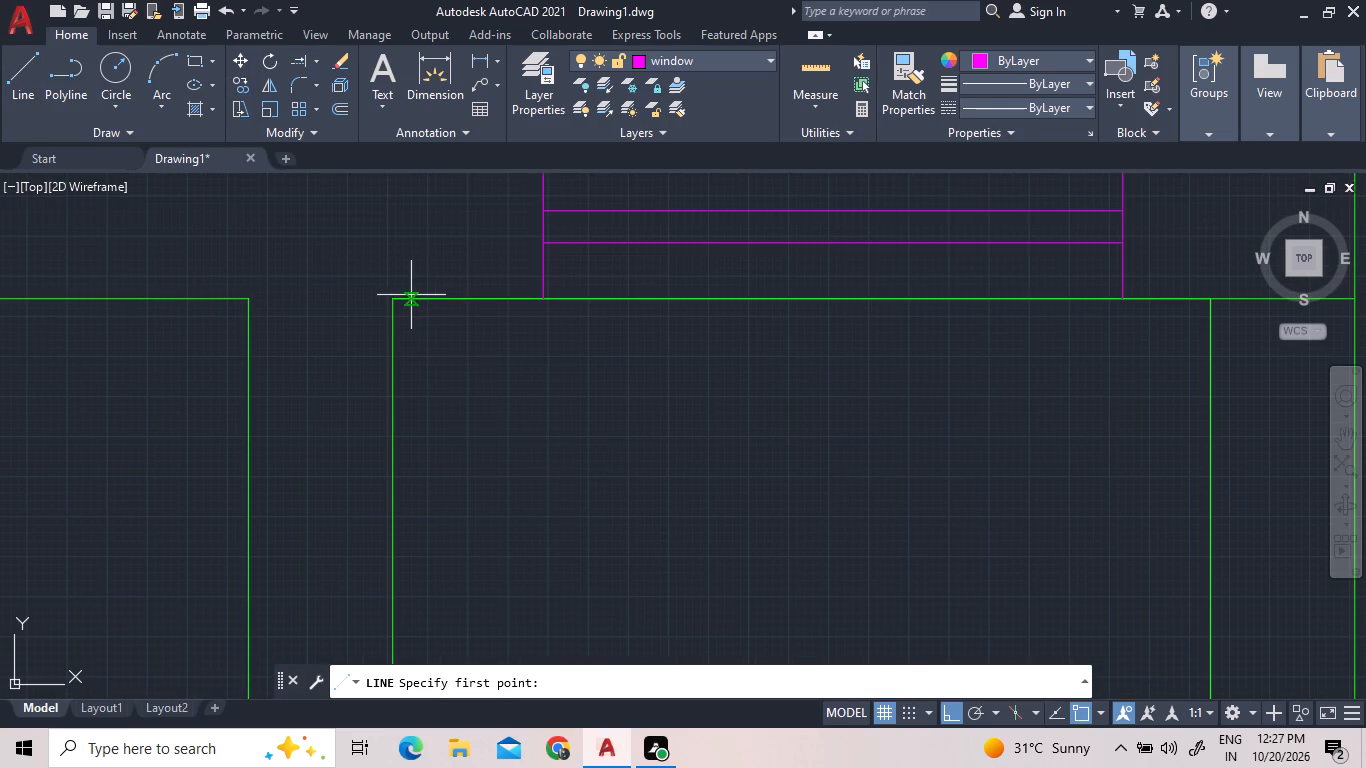
pyautogui.click(391, 299)
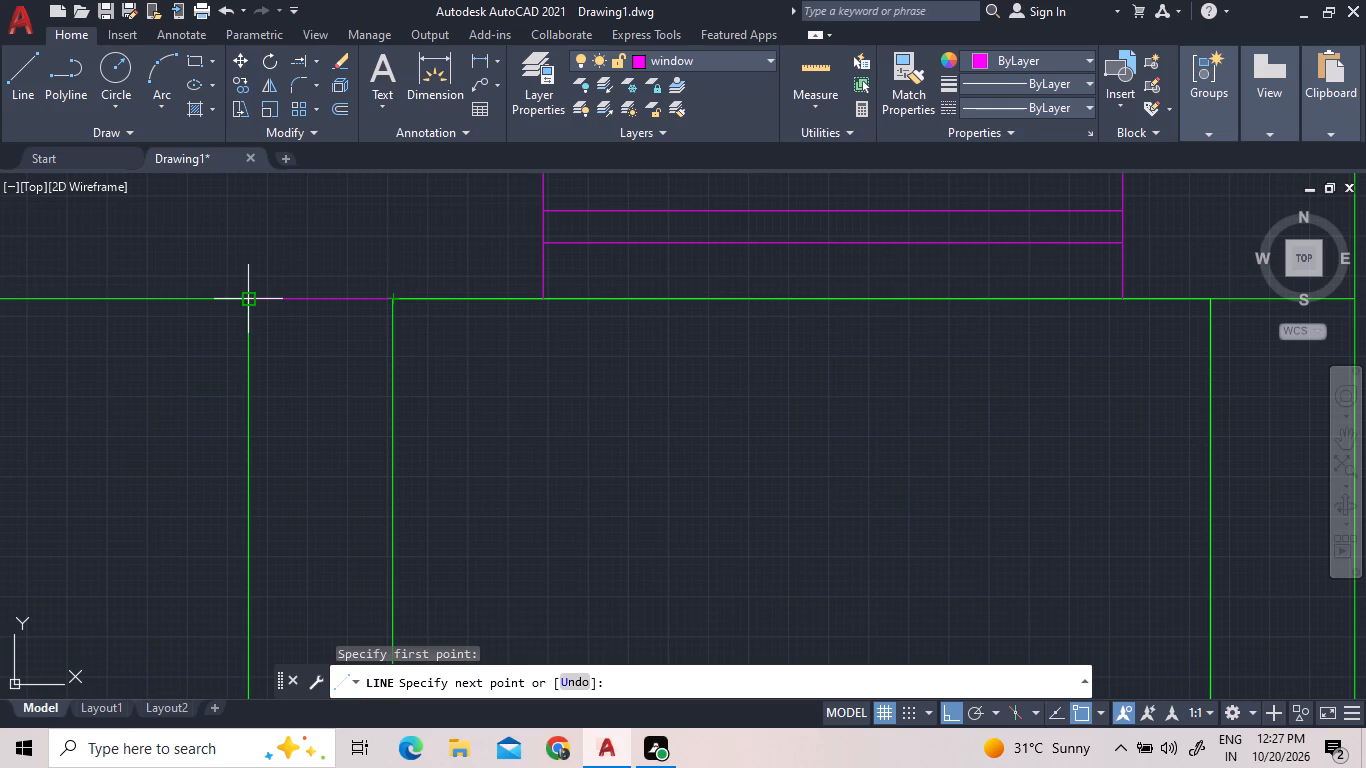
pyautogui.click(248, 296)
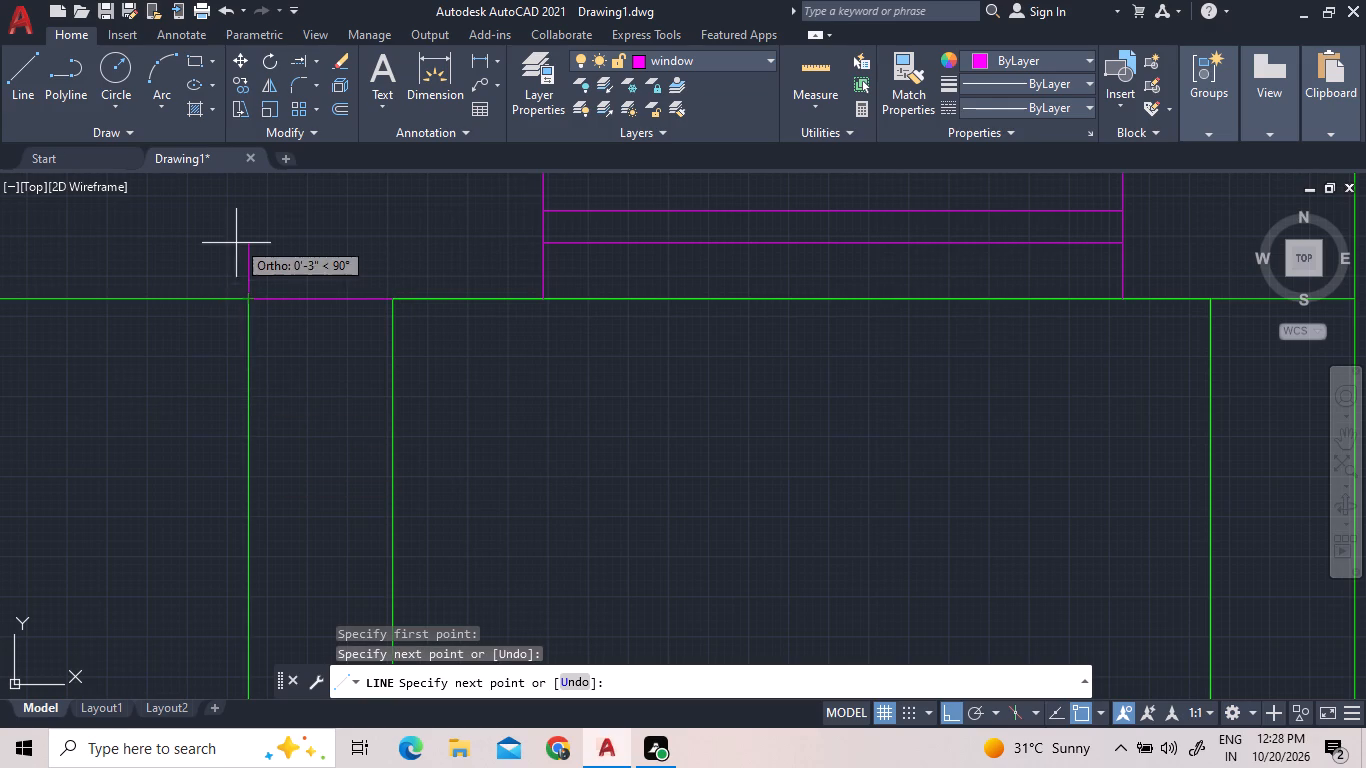
pyautogui.rightClick(235, 235)
pyautogui.click(274, 248)
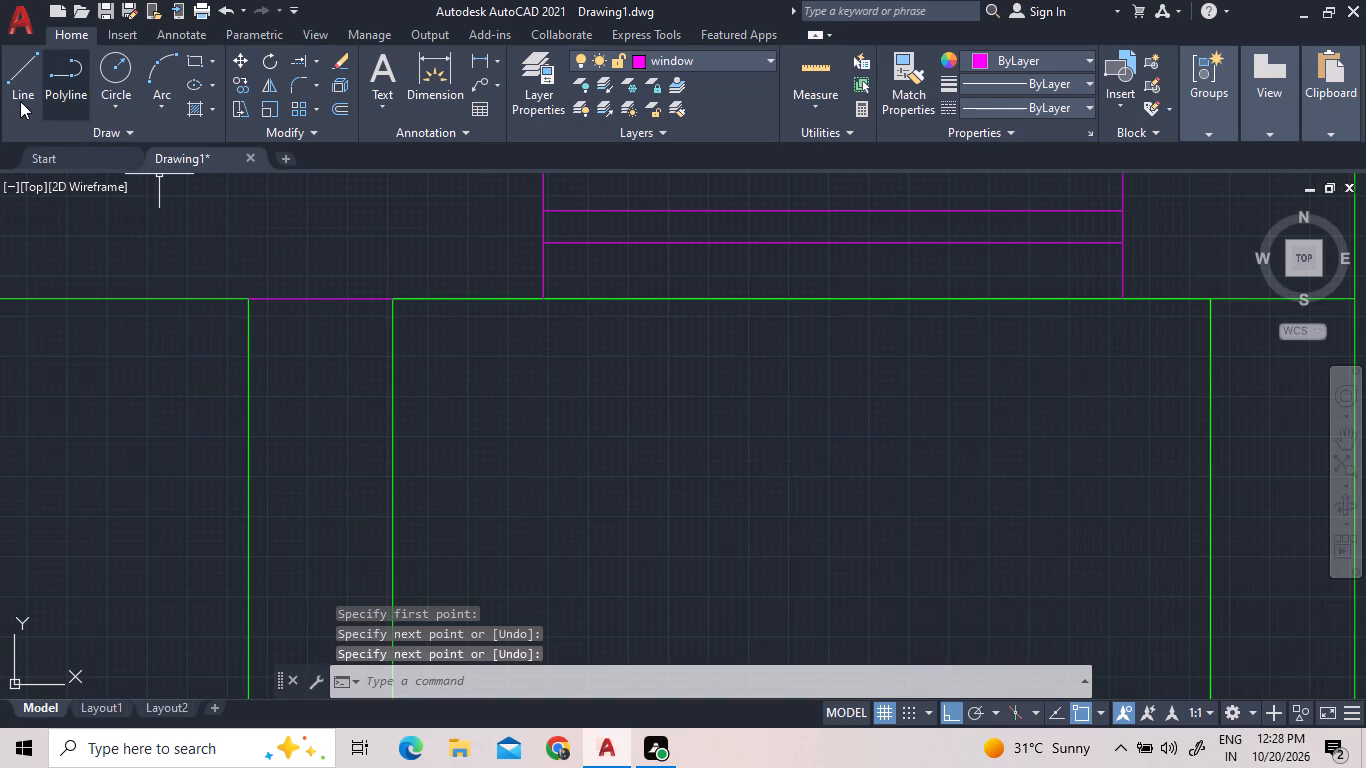
# Draw a line closing the south end of the small room's west wall, from its inner corner to the outer wall line.
pyautogui.click(20, 101)
pyautogui.scroll(-2, 56, 188)
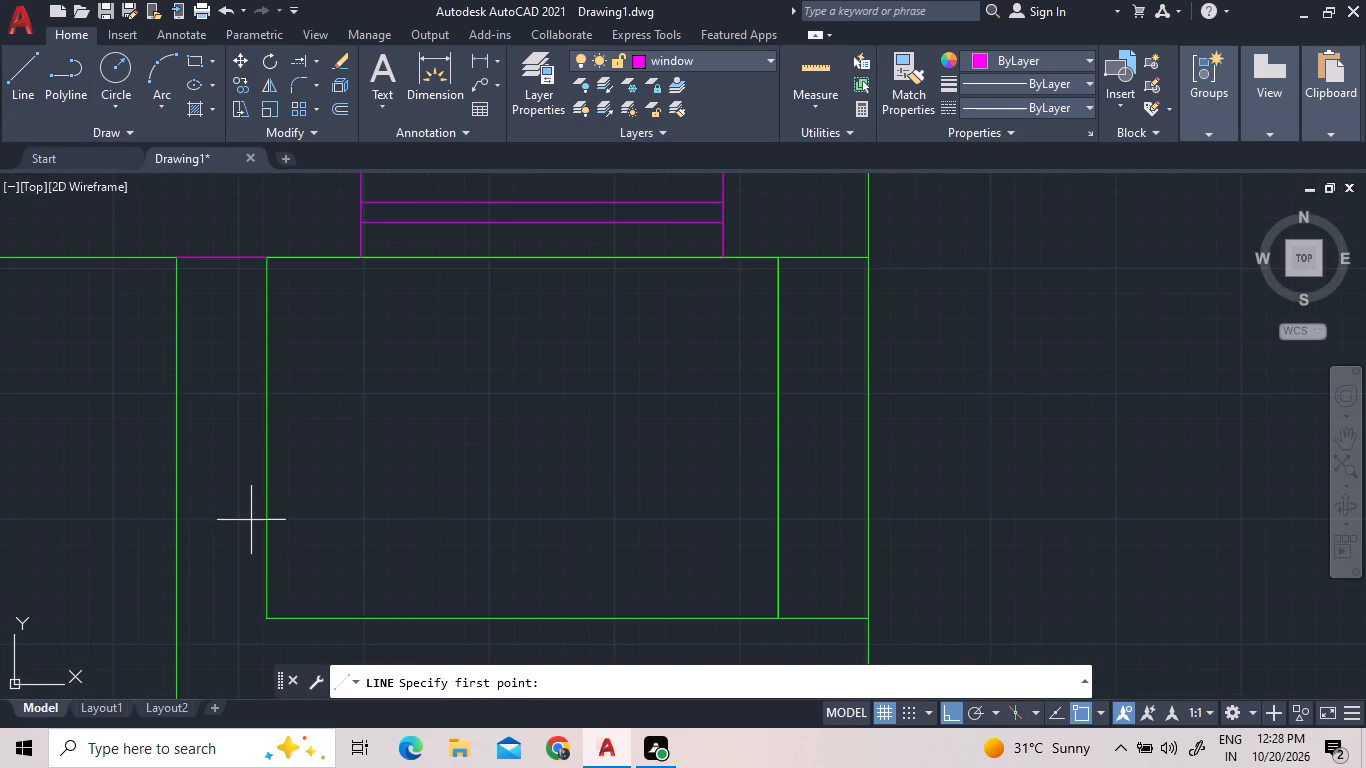
pyautogui.scroll(-3, 262, 536)
pyautogui.scroll(1, 272, 588)
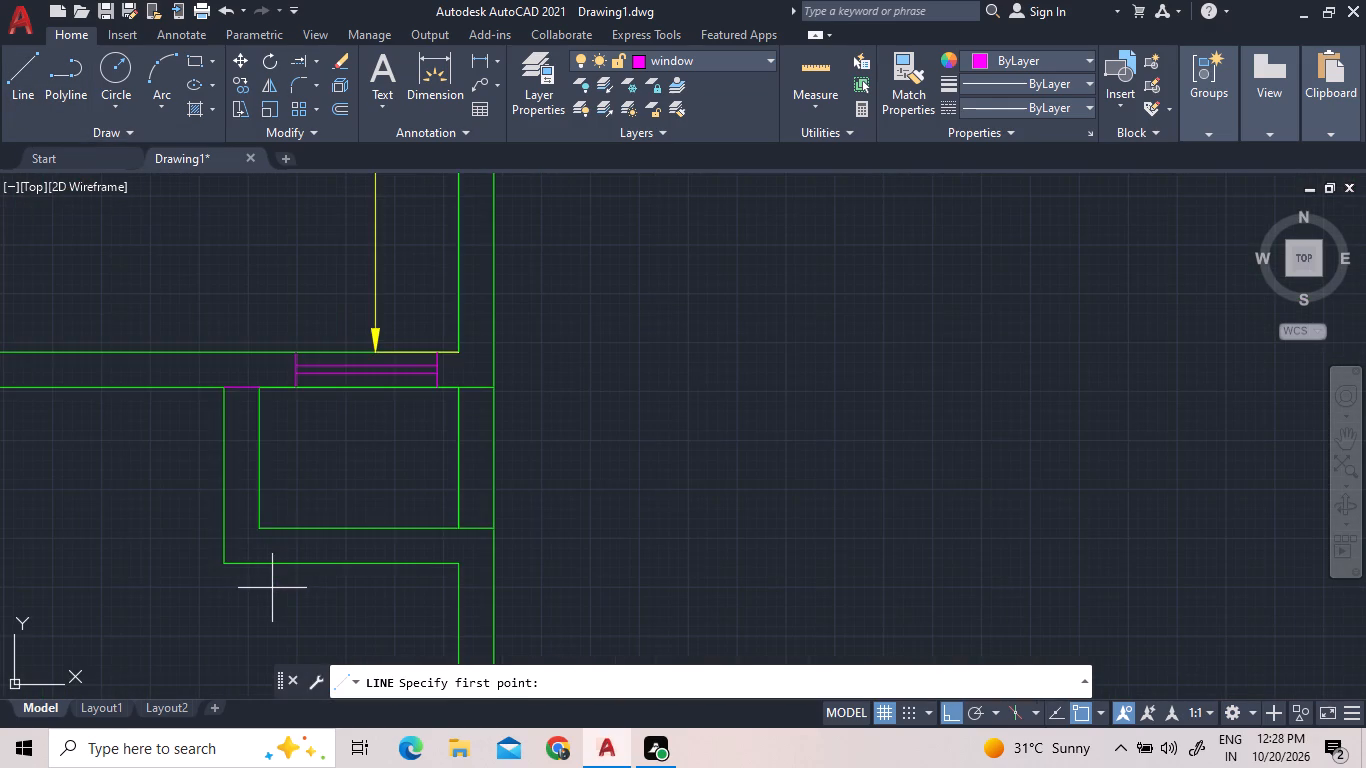
pyautogui.scroll(1, 272, 588)
pyautogui.scroll(2, 252, 503)
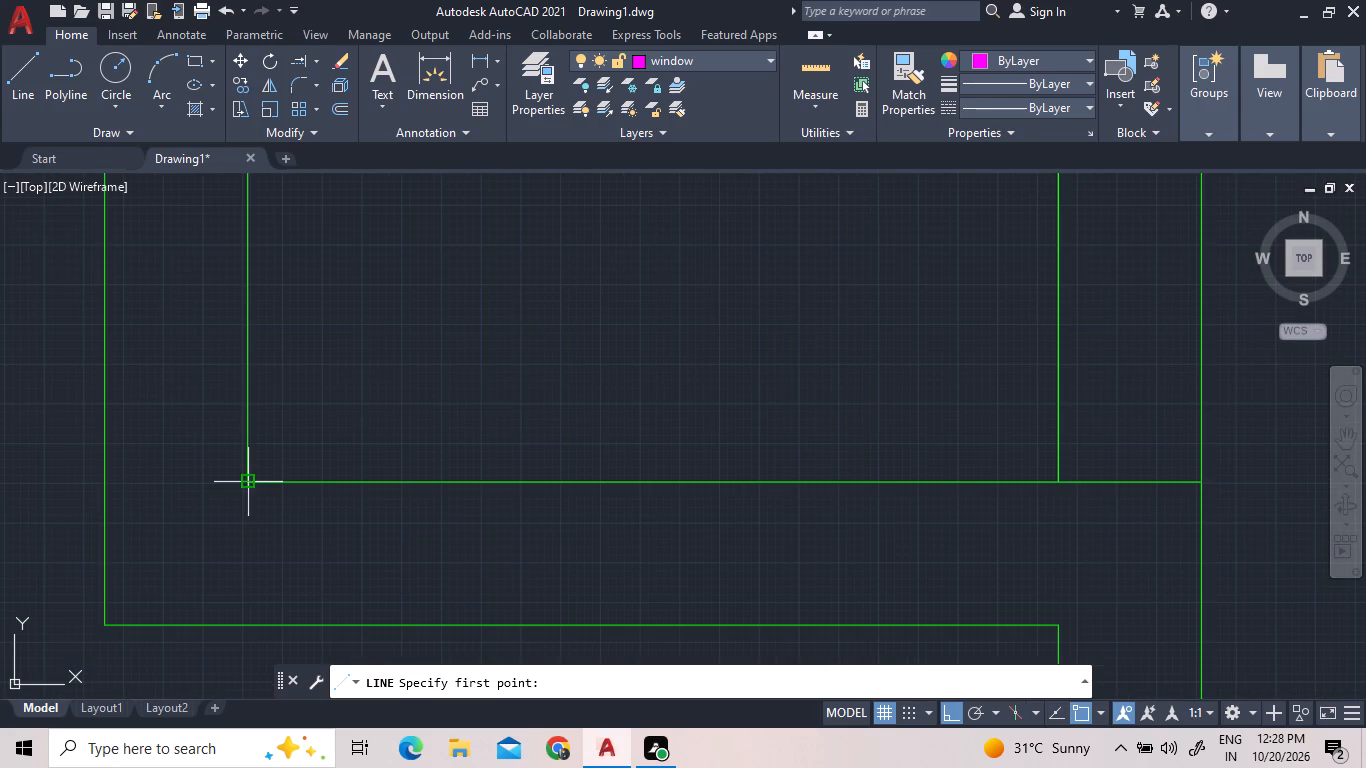
pyautogui.click(251, 483)
pyautogui.click(104, 481)
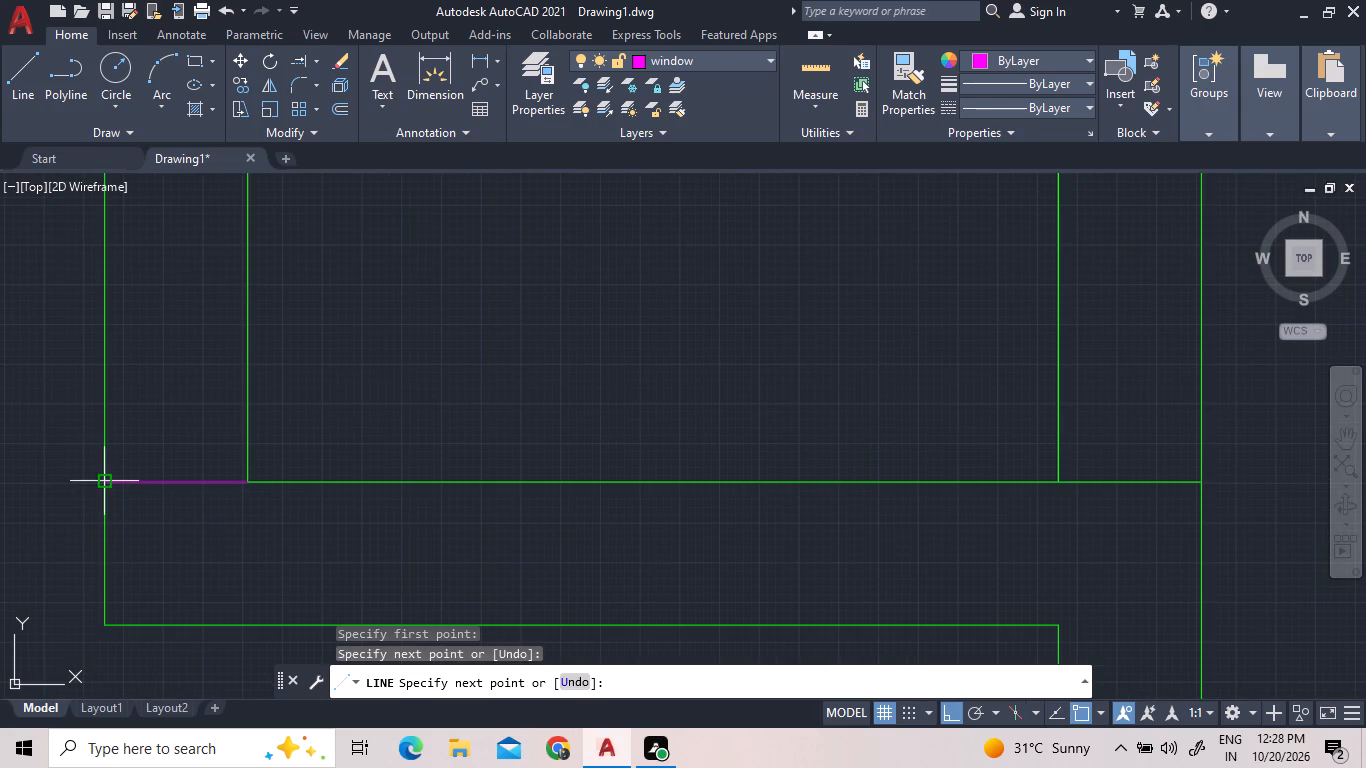
# Draw a vertical centre line joining the midpoints of the two closing lines in the small room's west wall.
pyautogui.click(36, 76)
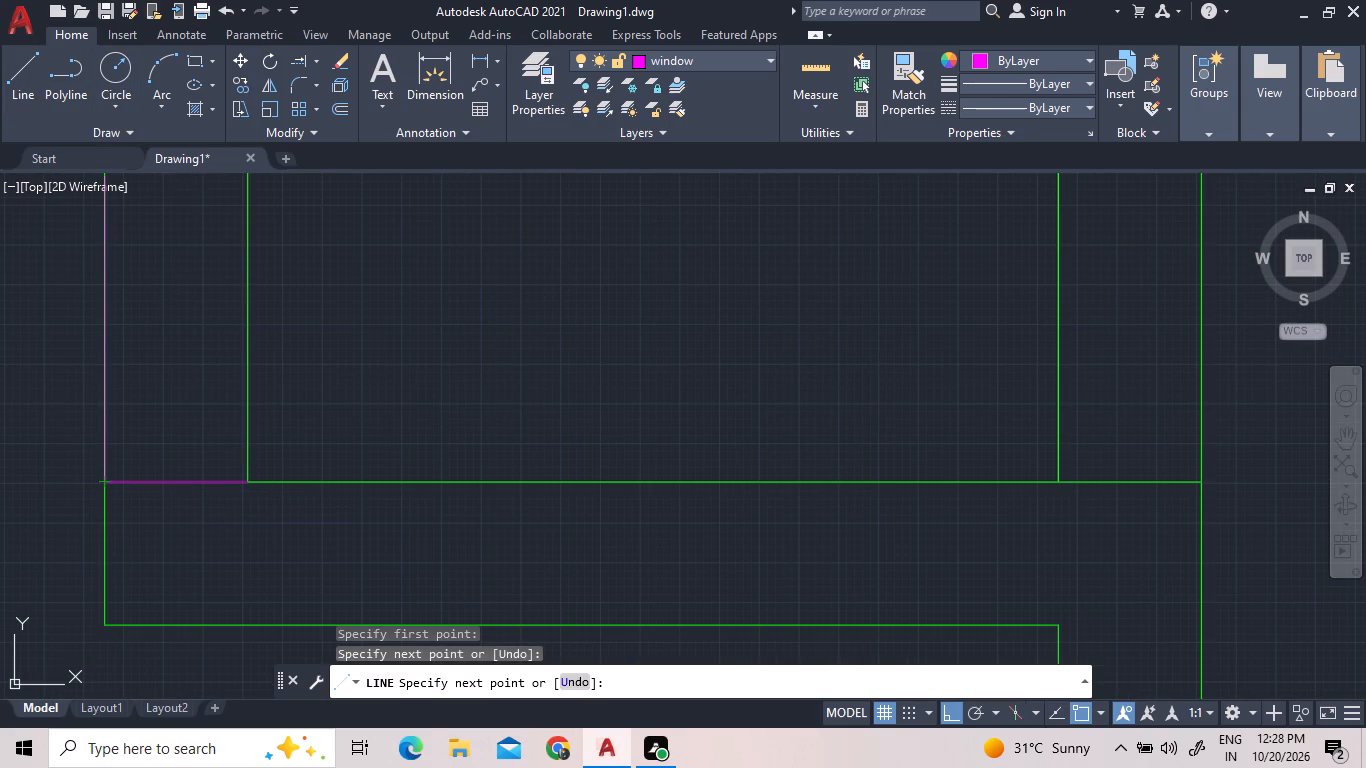
pyautogui.scroll(-3, 197, 571)
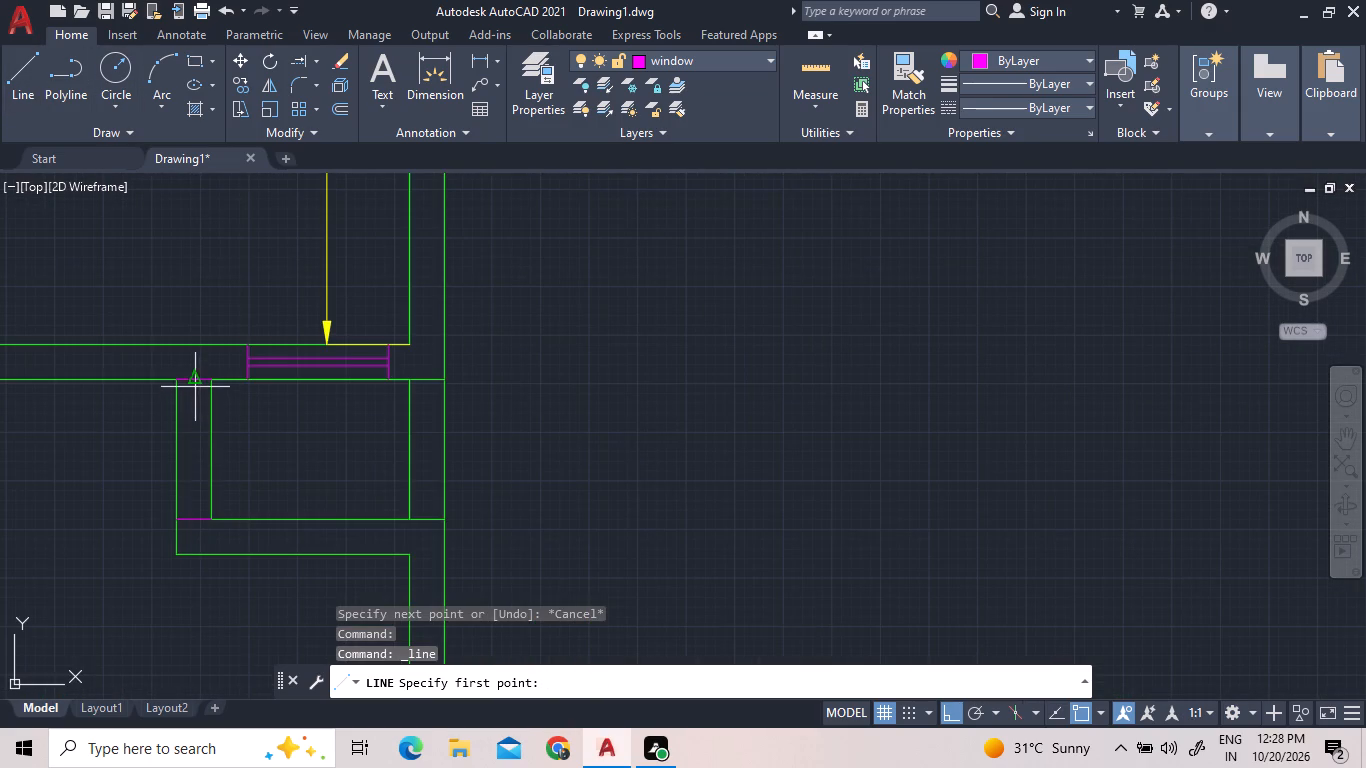
pyautogui.scroll(1, 195, 383)
pyautogui.click(196, 380)
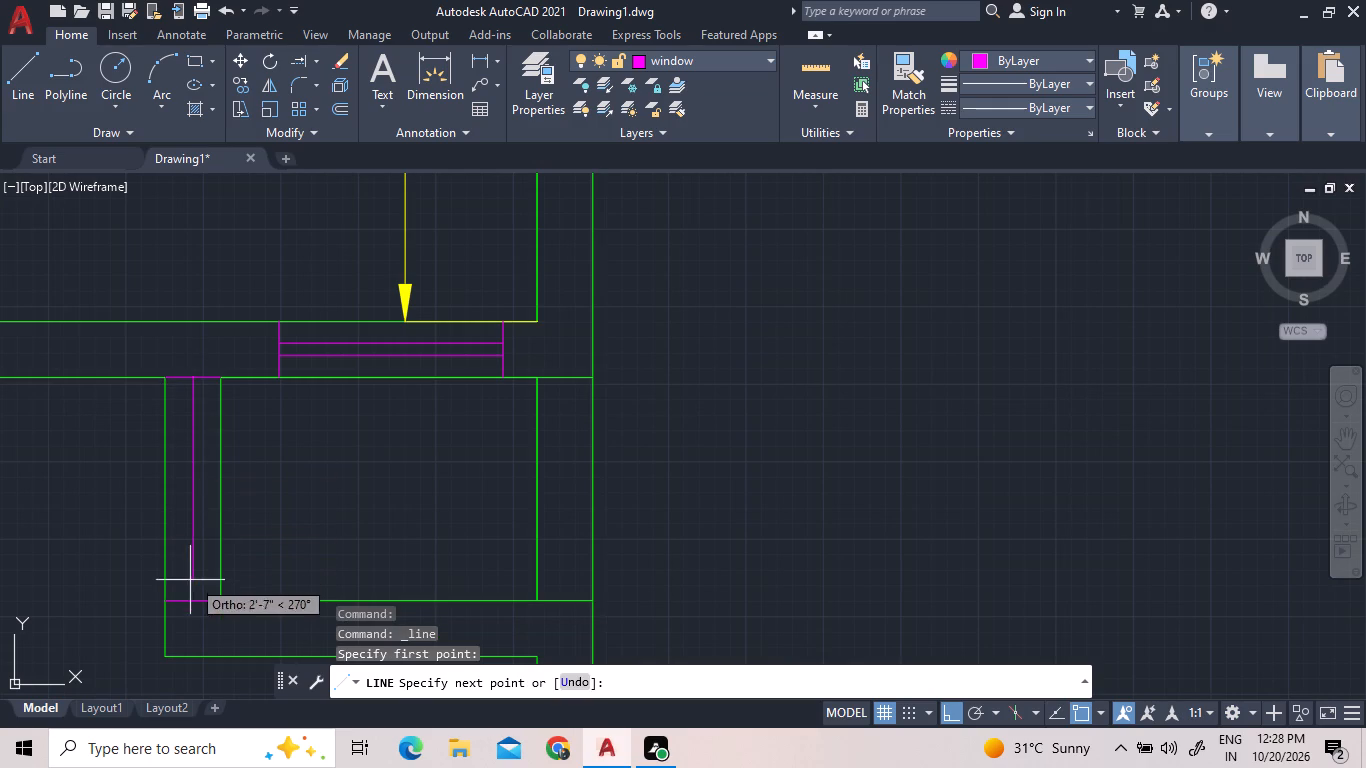
pyautogui.click(192, 604)
pyautogui.rightClick(270, 460)
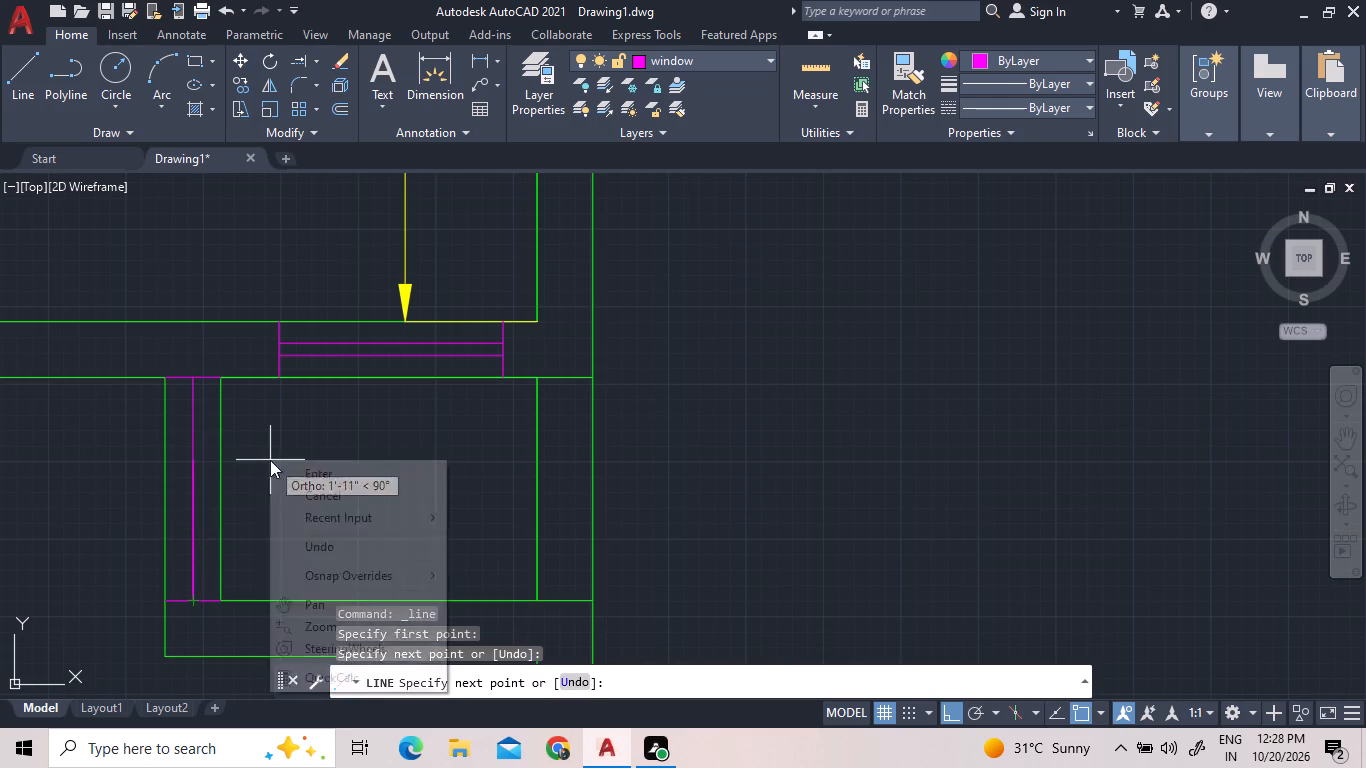
pyautogui.click(302, 479)
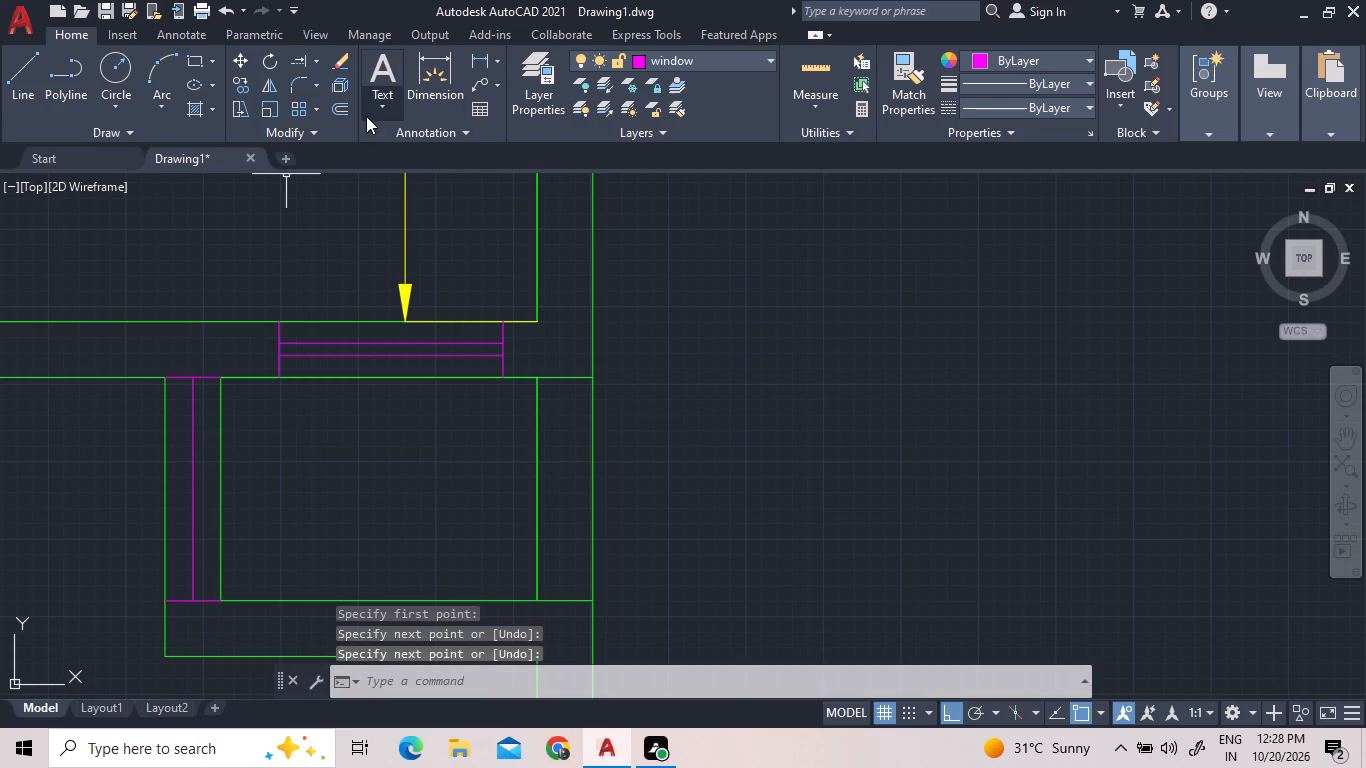
# Offset the west wall window's centre line 1" to both sides and delete the original centre line.
pyautogui.click(340, 109)
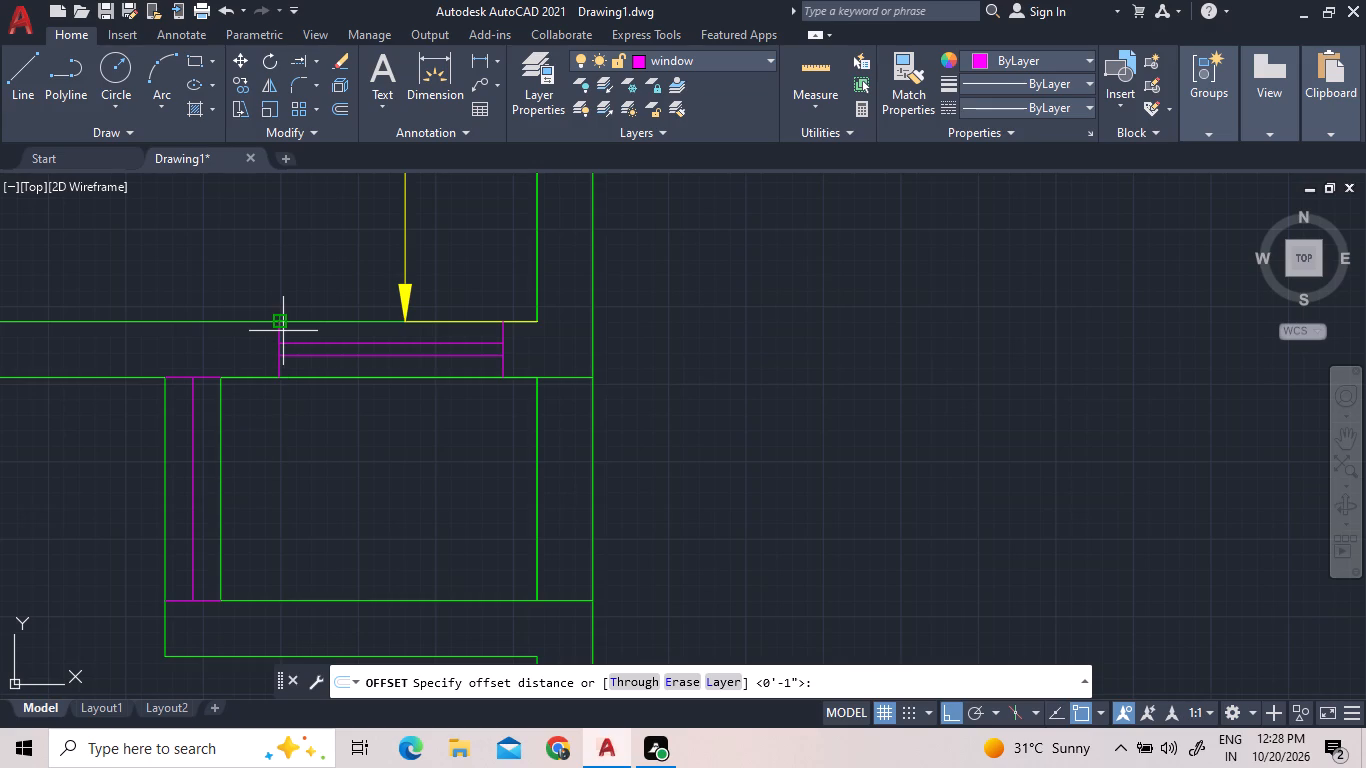
pyautogui.press('1')
pyautogui.hotkey('shift', '"')
pyautogui.press('Return')
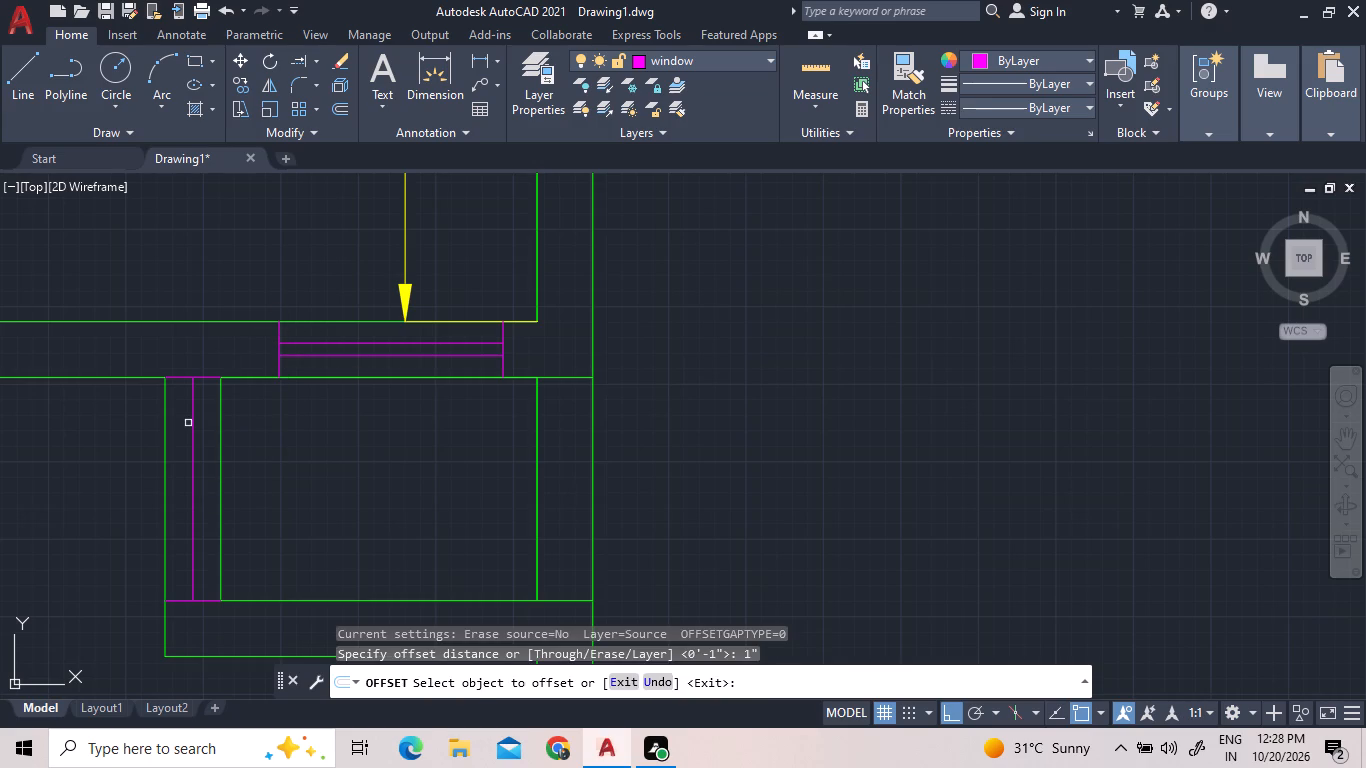
pyautogui.click(193, 424)
pyautogui.click(203, 426)
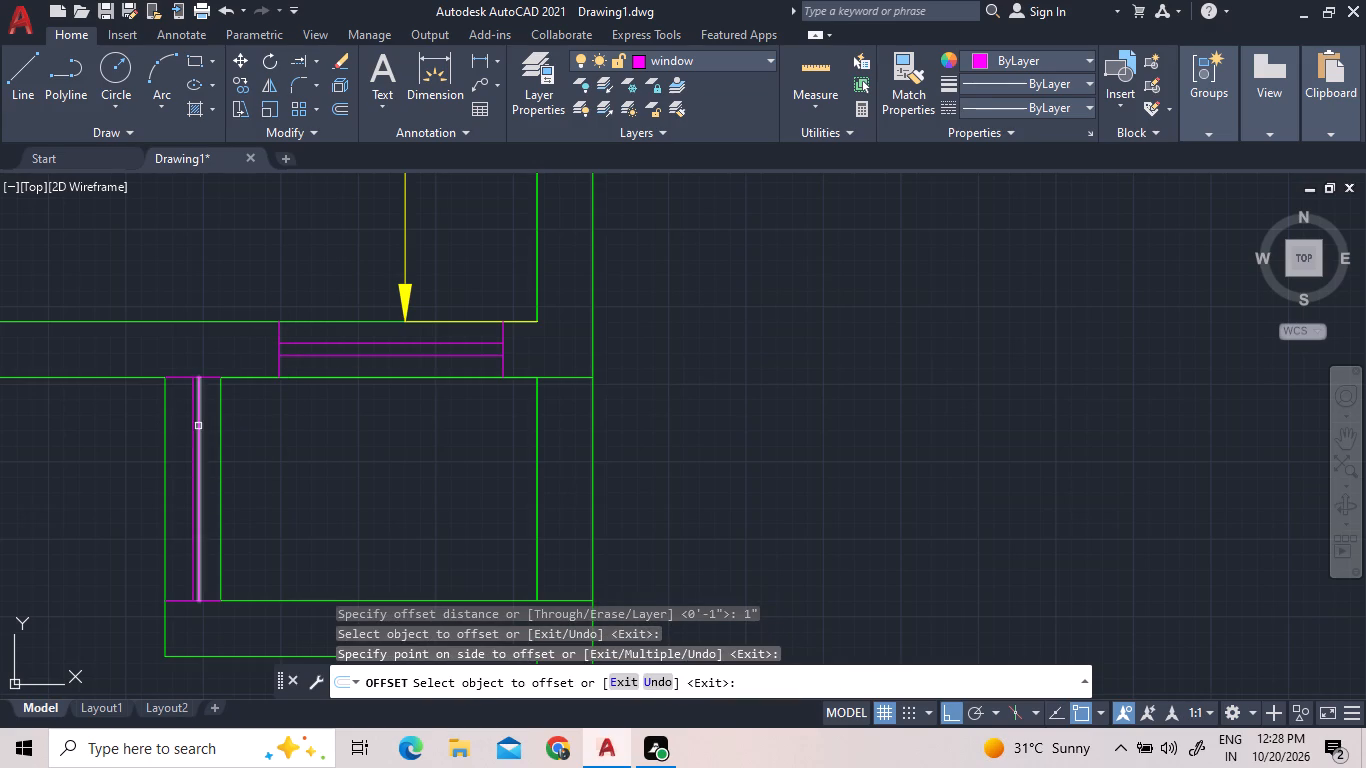
pyautogui.click(194, 425)
pyautogui.click(174, 420)
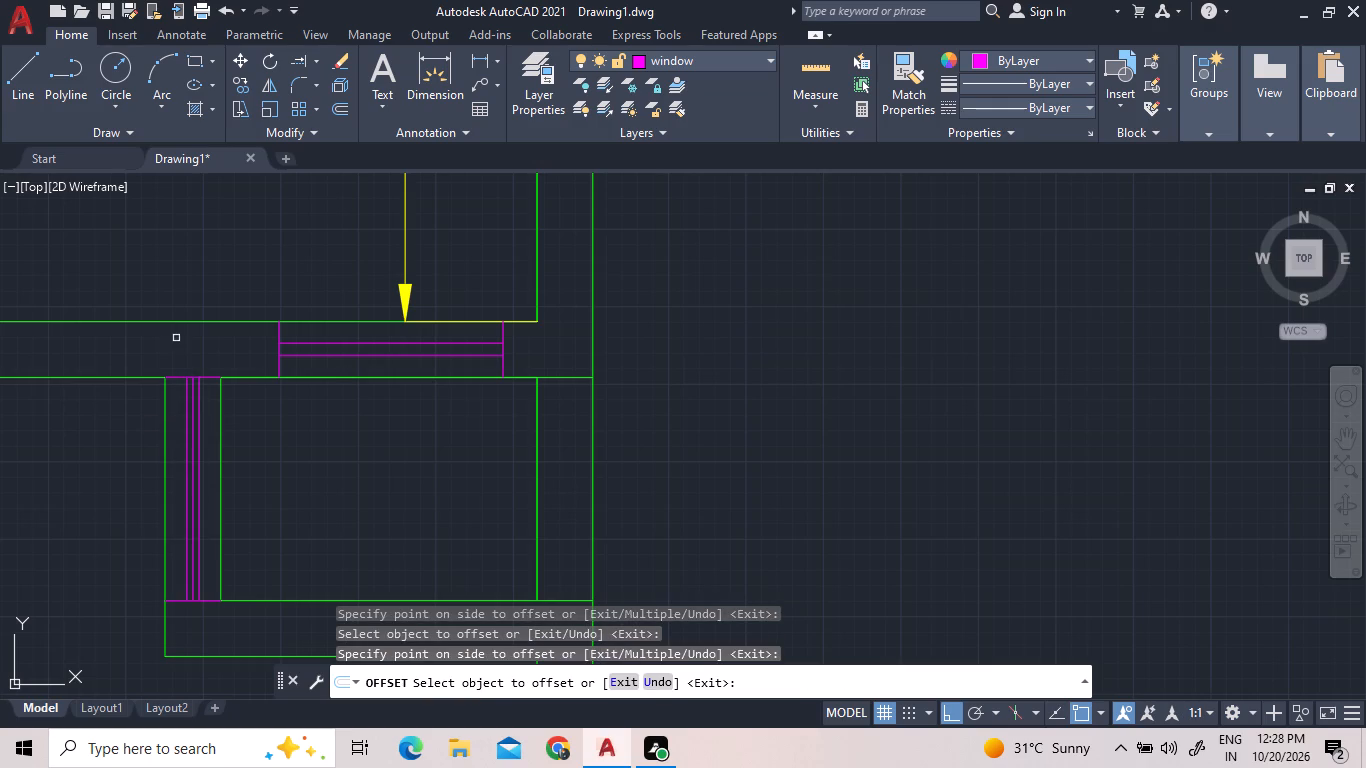
pyautogui.rightClick(176, 338)
pyautogui.click(195, 355)
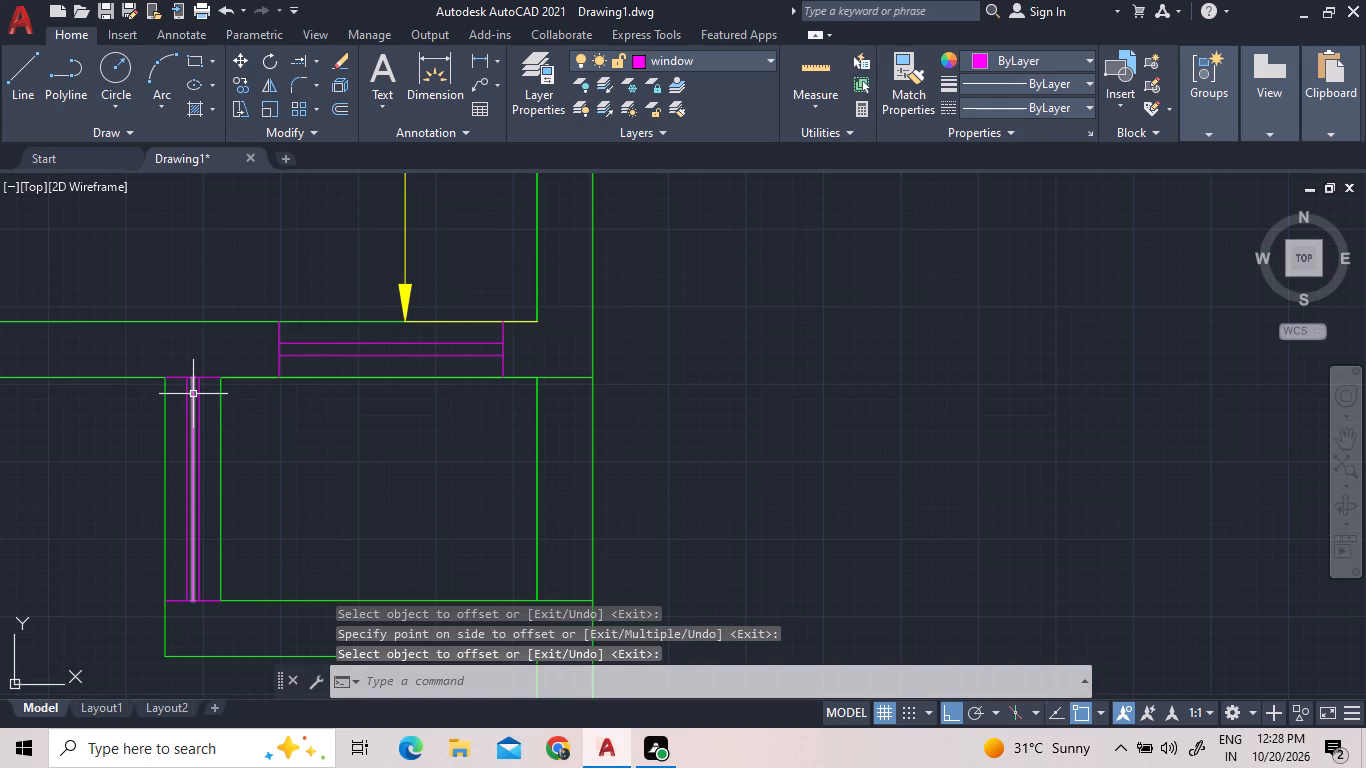
pyautogui.click(193, 394)
pyautogui.press('Delete')
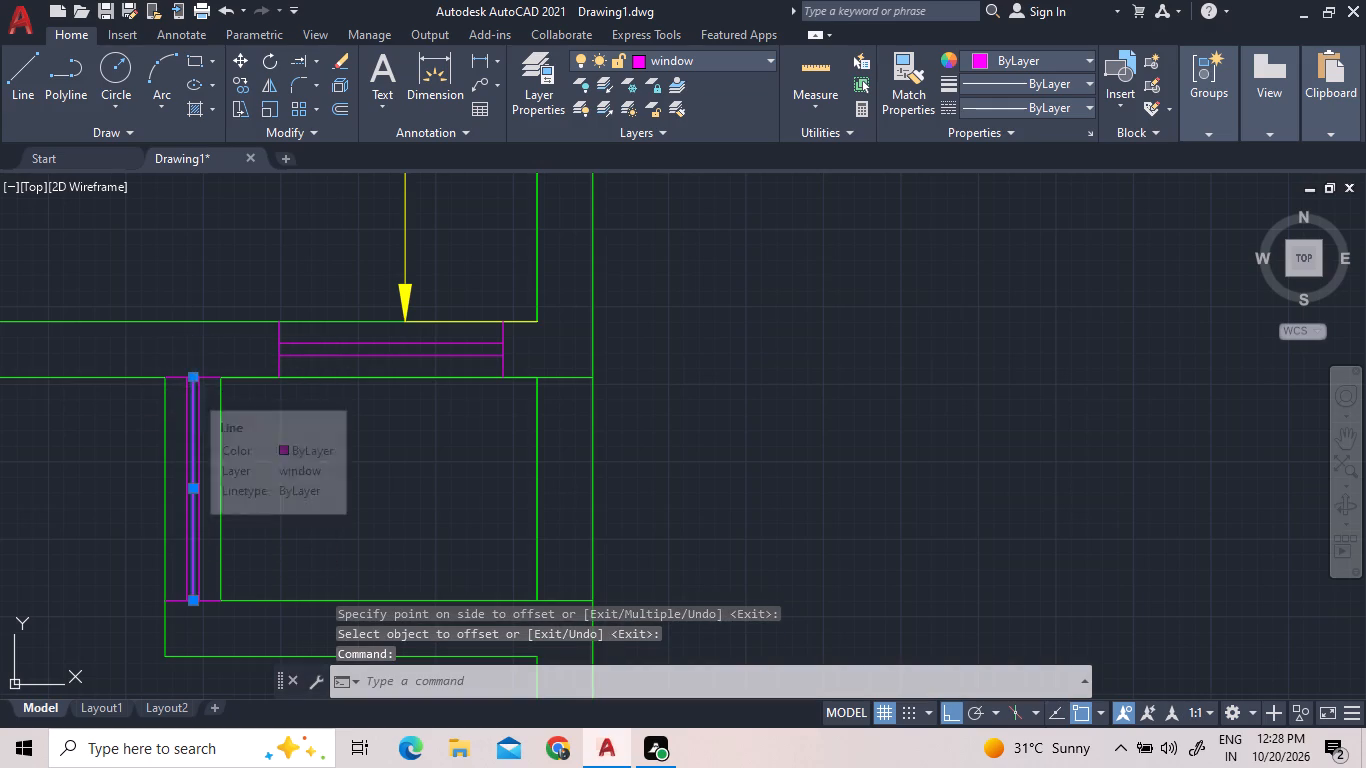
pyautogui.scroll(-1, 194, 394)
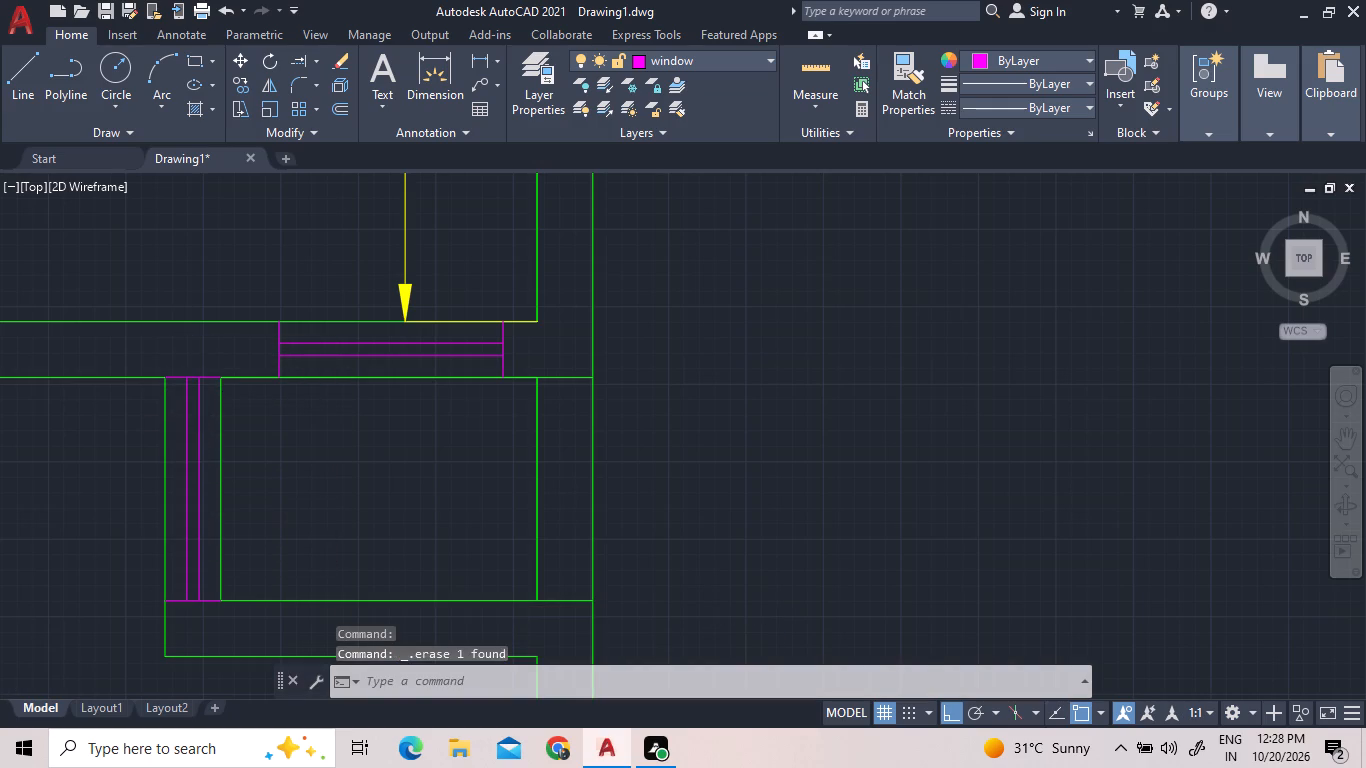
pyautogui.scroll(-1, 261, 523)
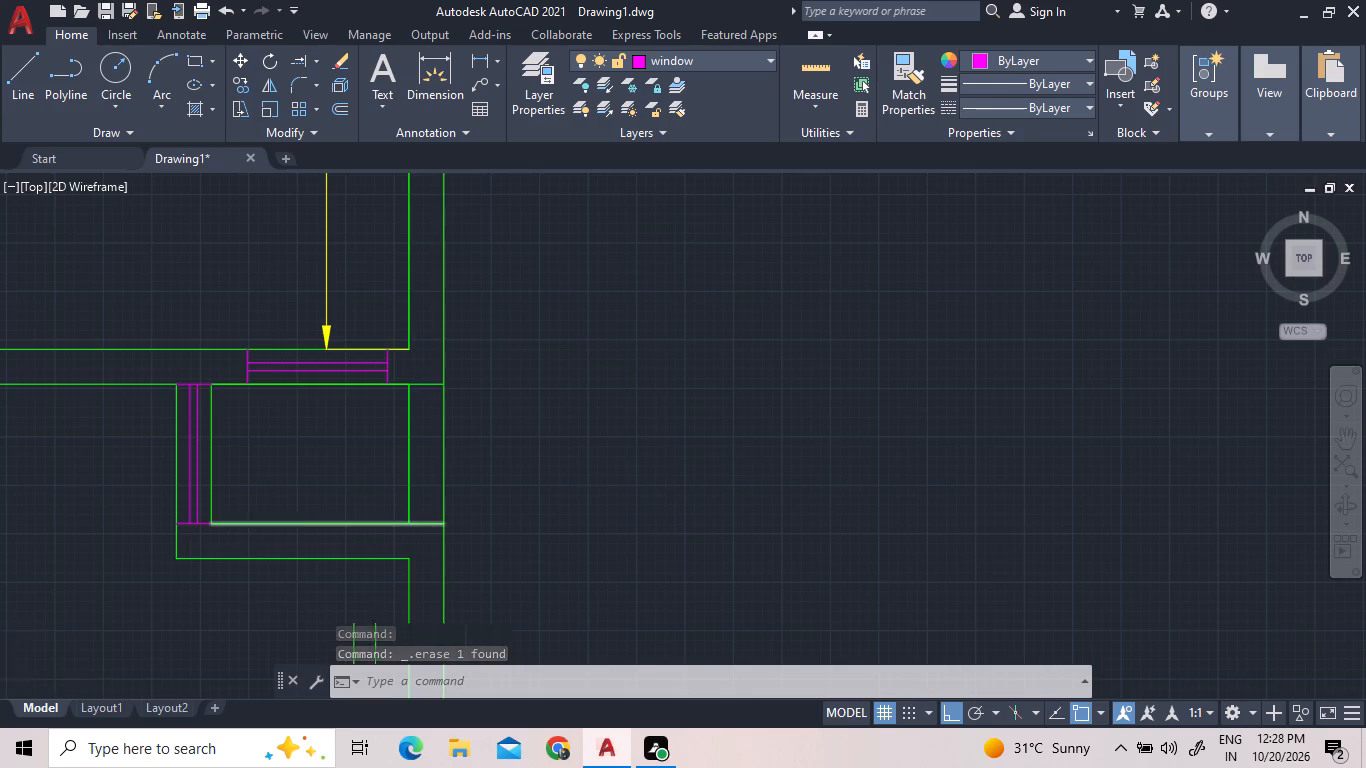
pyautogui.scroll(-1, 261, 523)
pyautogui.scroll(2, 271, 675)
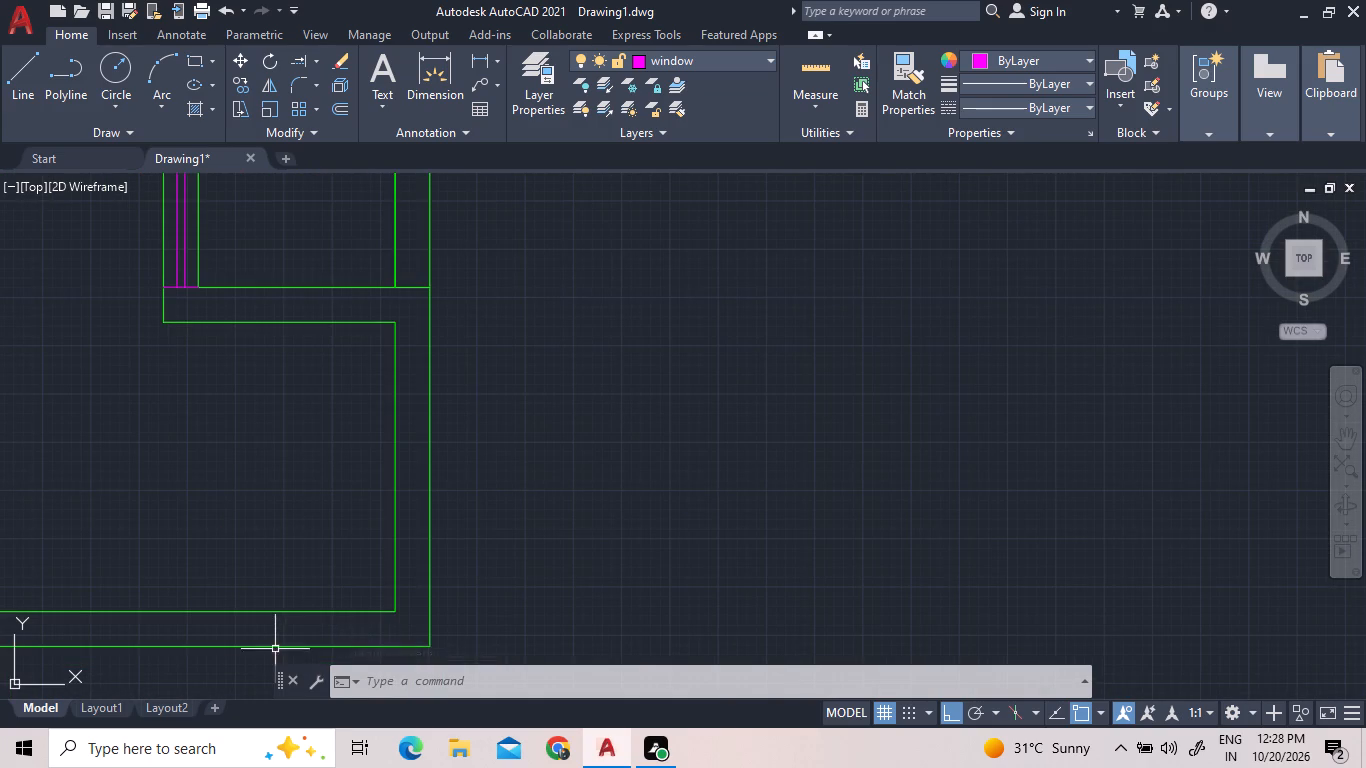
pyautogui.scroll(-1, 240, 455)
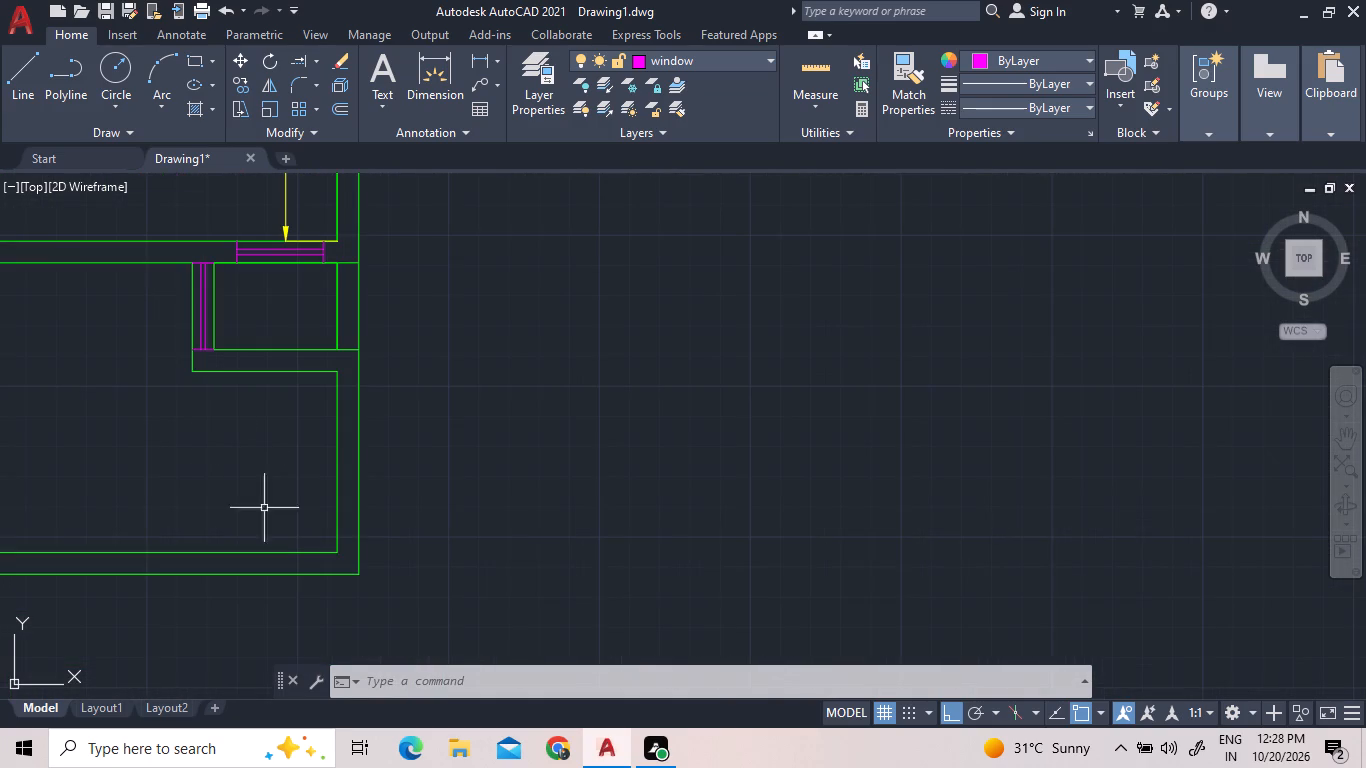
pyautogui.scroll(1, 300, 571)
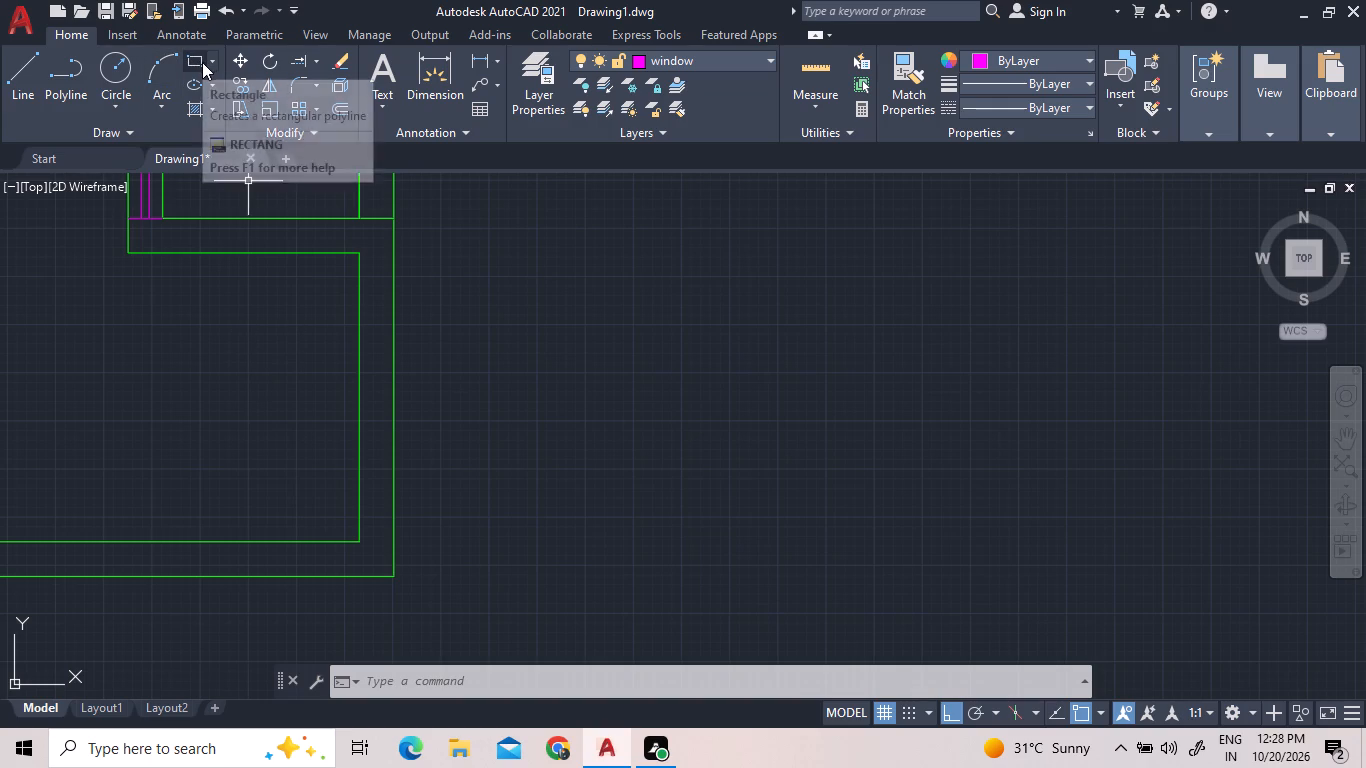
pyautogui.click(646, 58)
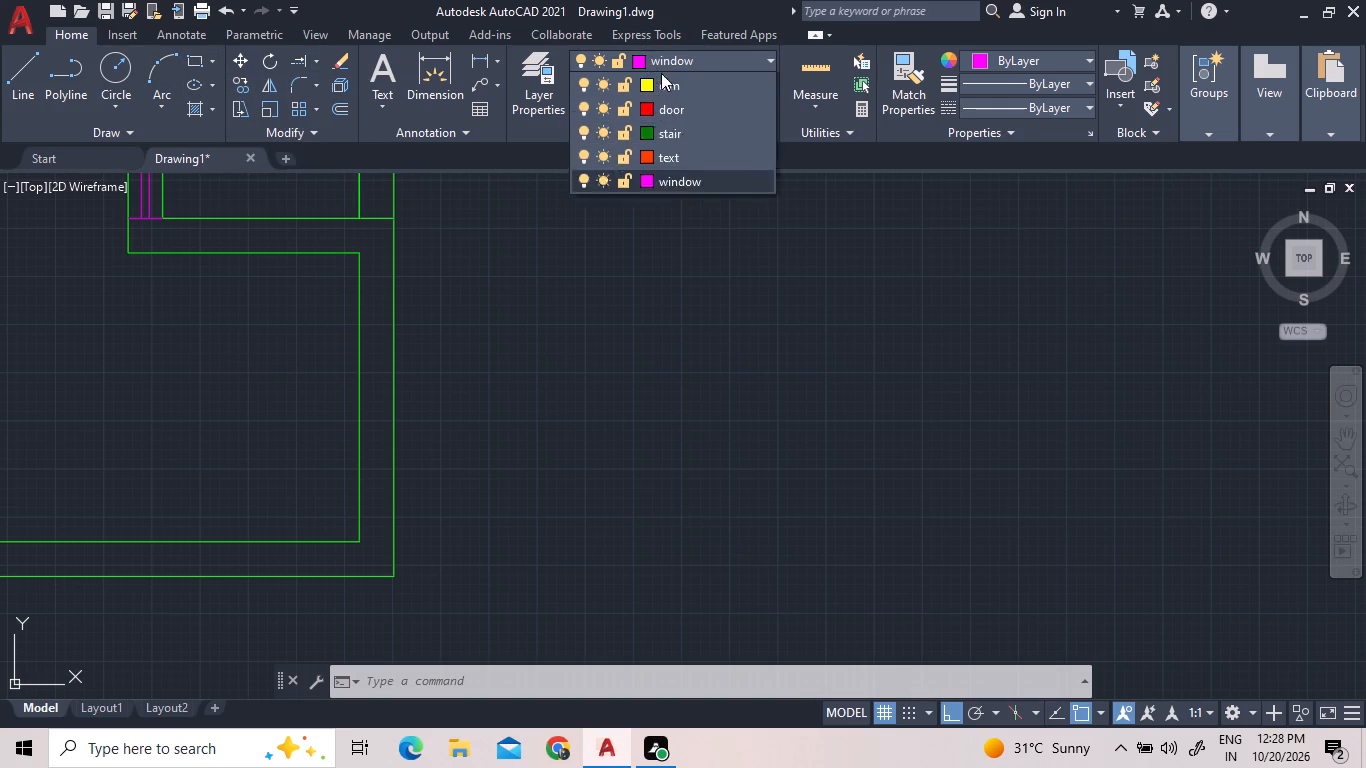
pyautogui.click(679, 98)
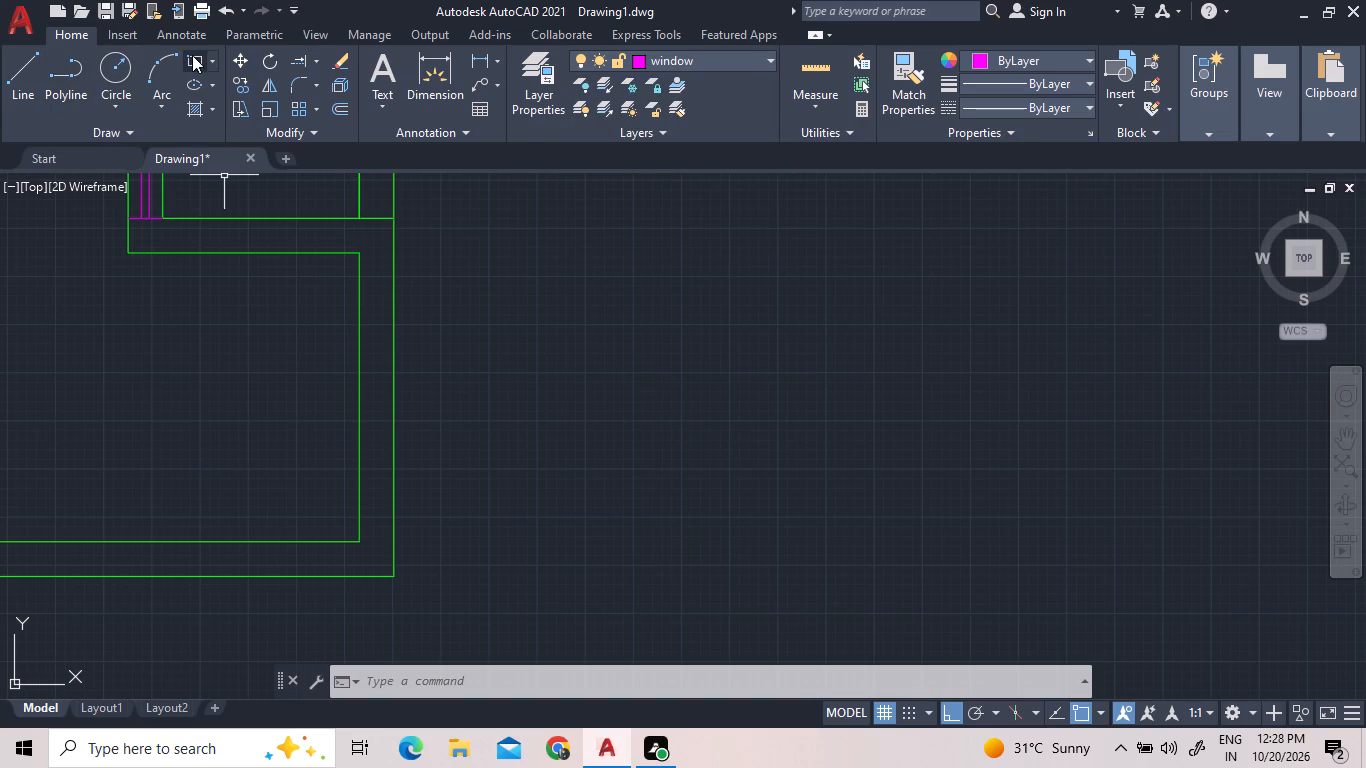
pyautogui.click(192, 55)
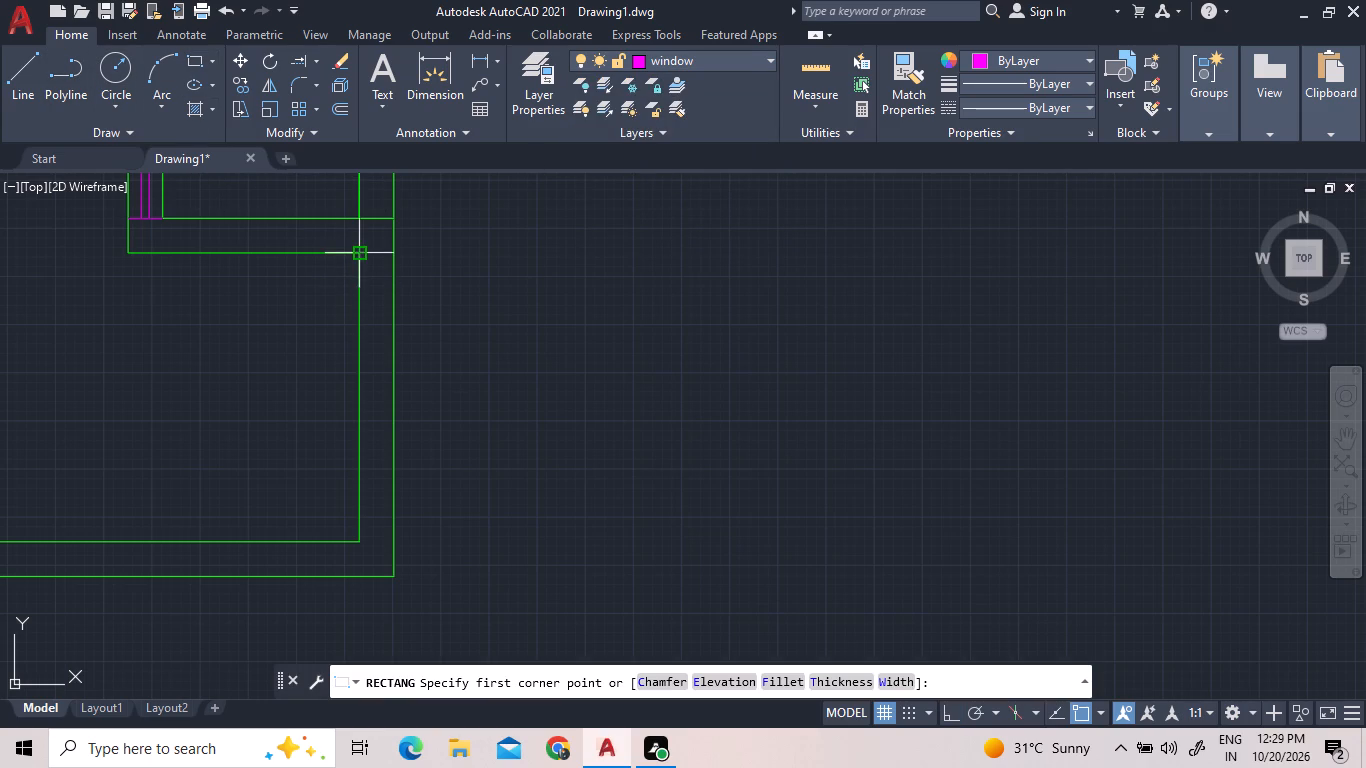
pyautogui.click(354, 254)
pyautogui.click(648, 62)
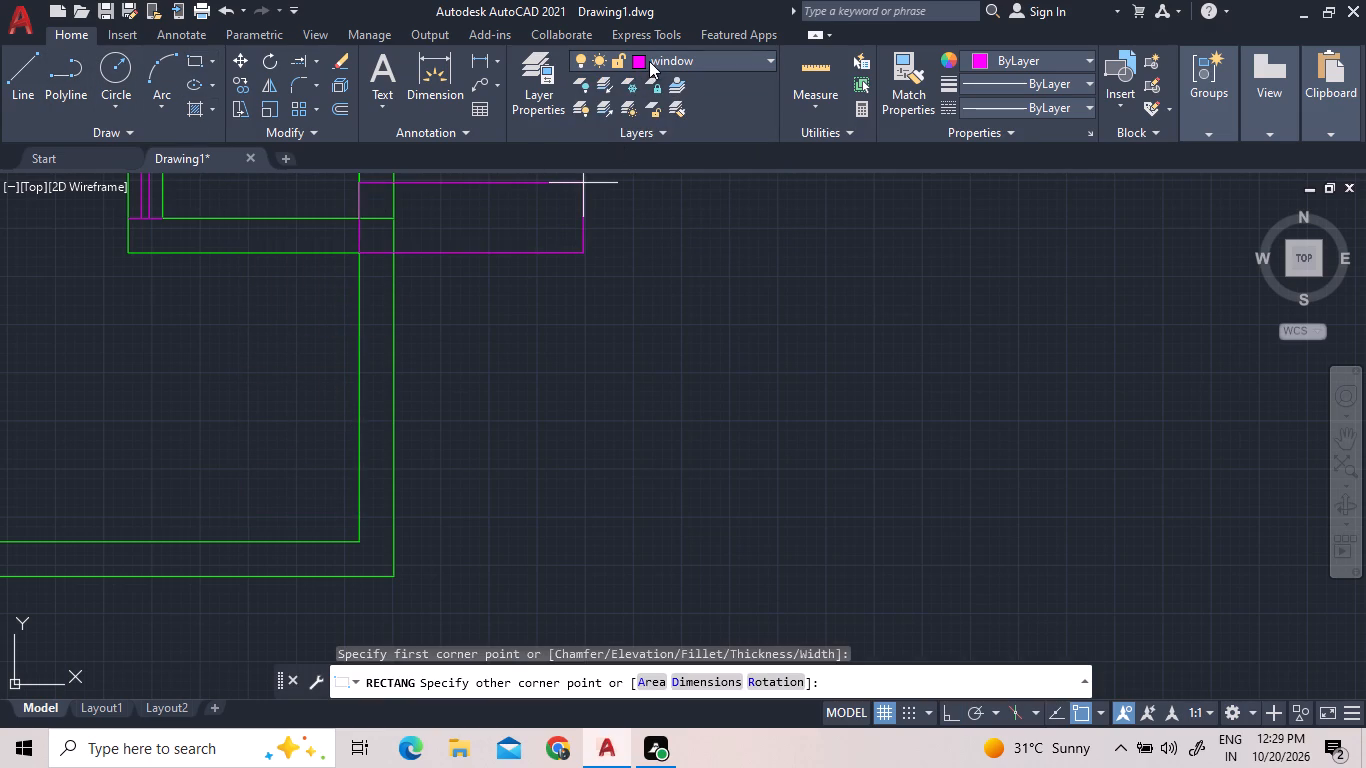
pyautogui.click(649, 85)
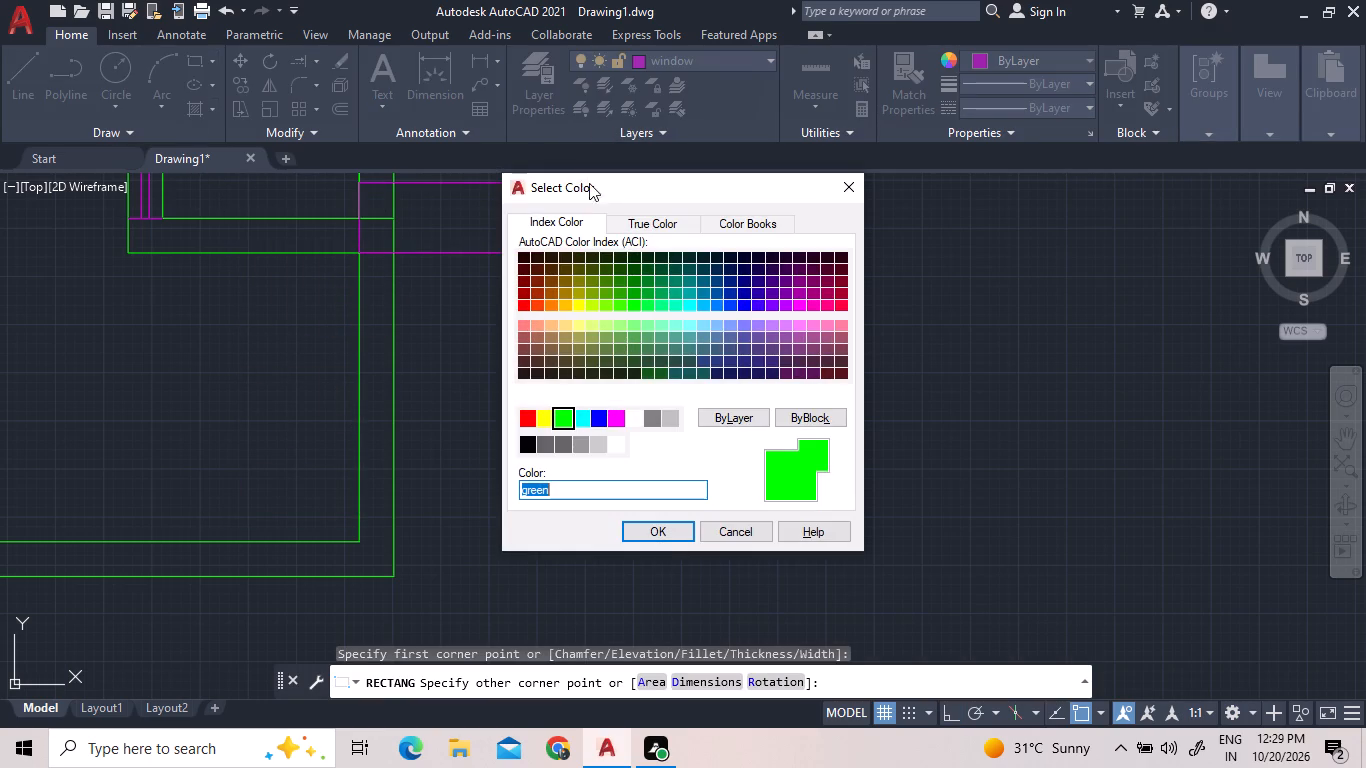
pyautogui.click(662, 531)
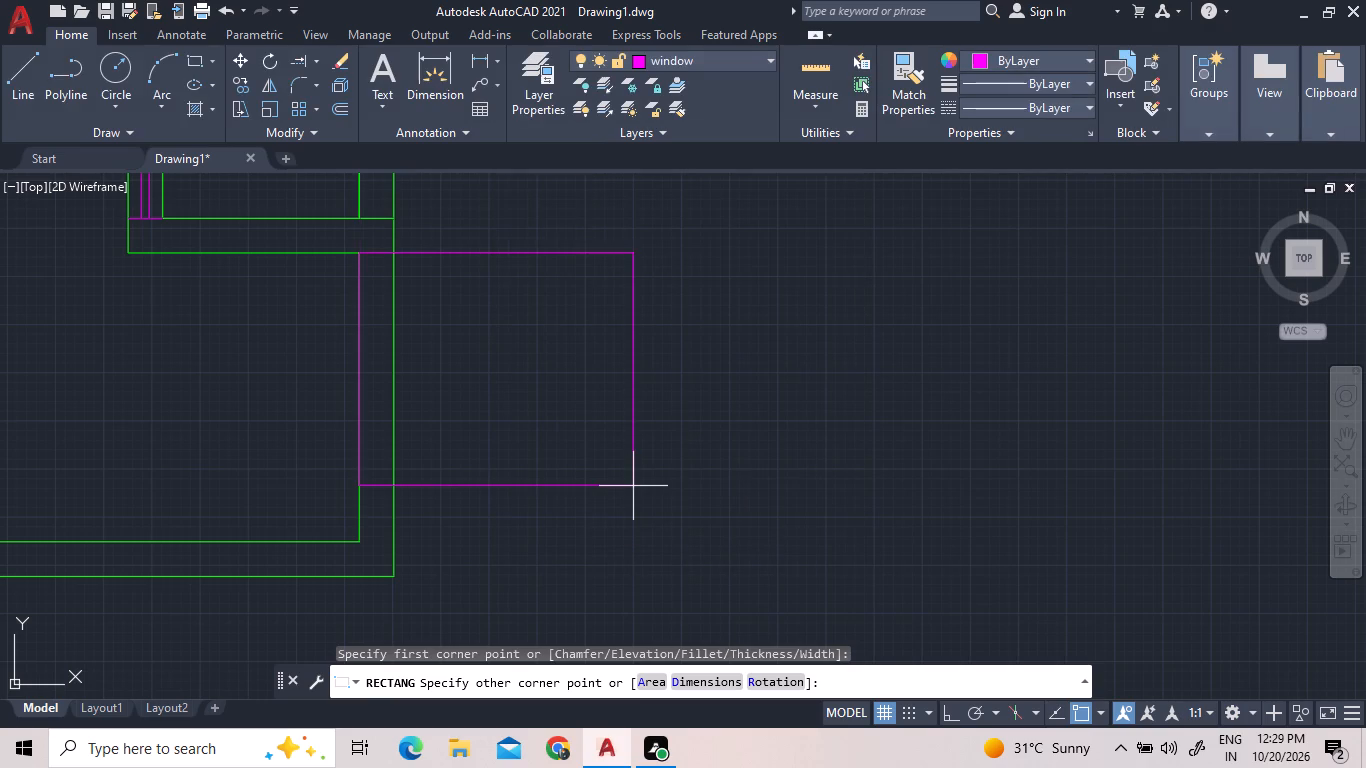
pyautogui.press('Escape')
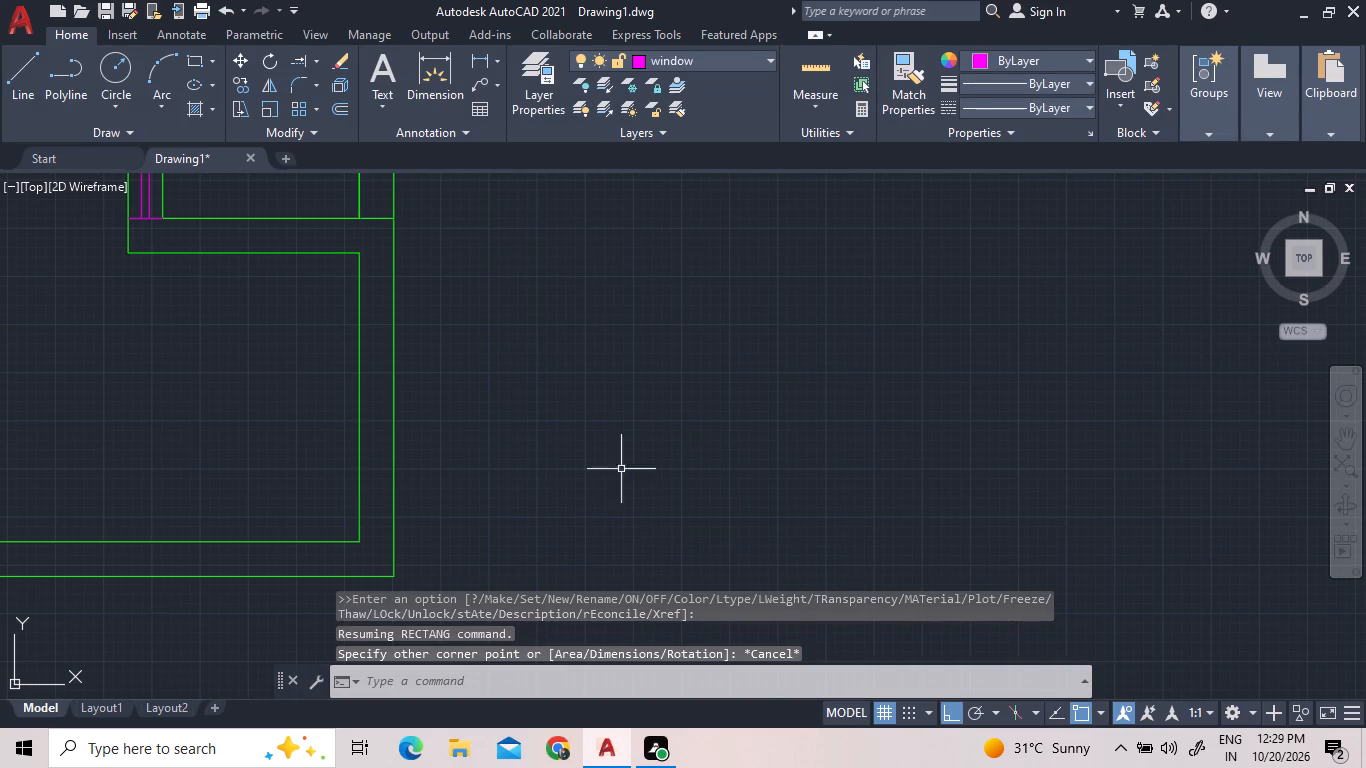
# On layer 0, draw a 4'3" by 6'6" rectangle from the south space's inner northeast corner, extending southwest.
pyautogui.click(664, 62)
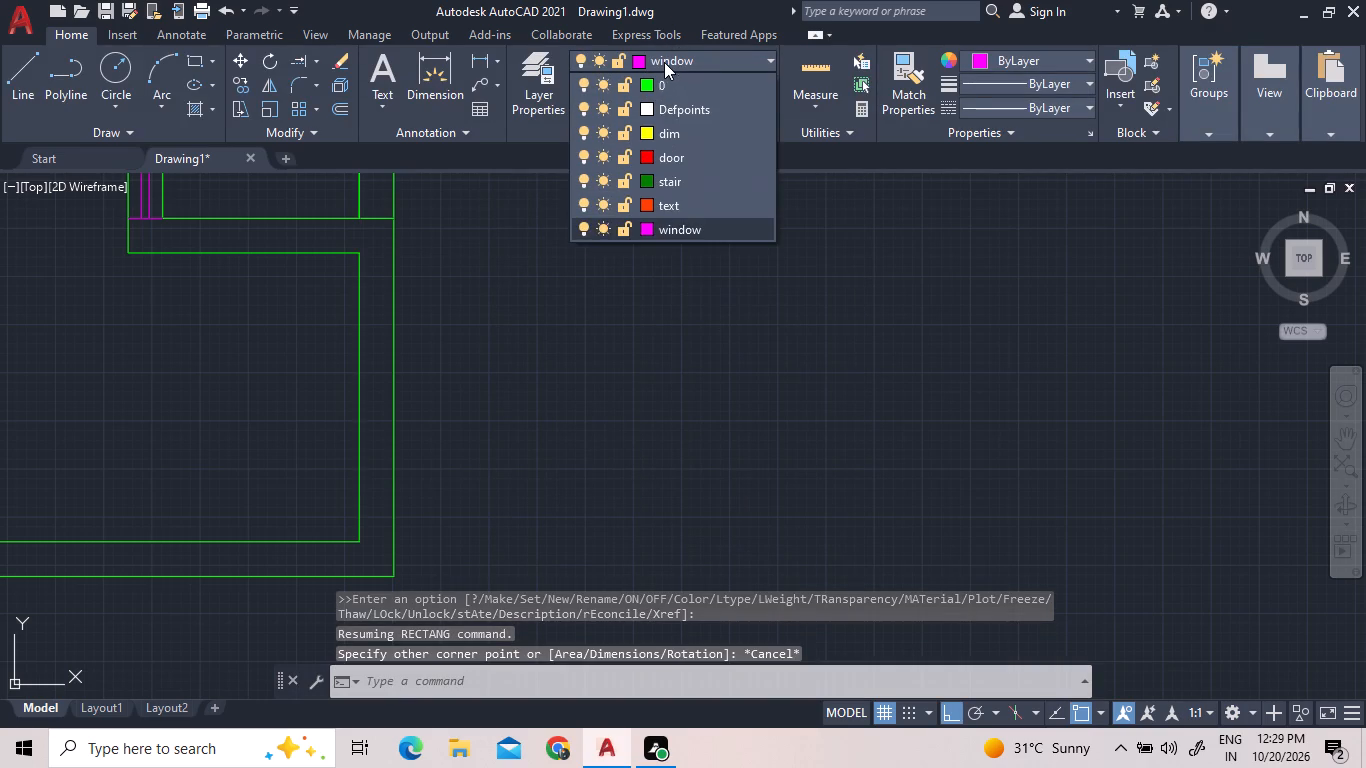
pyautogui.click(668, 81)
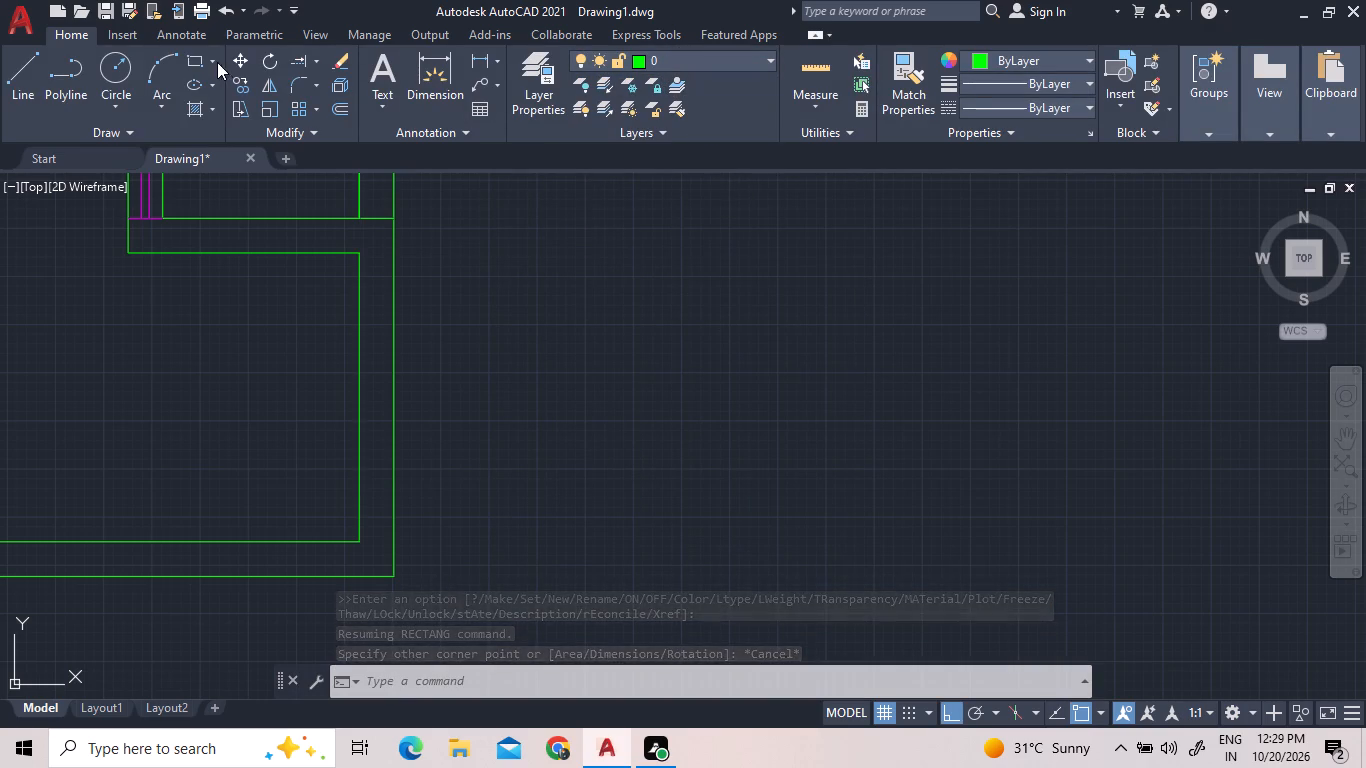
pyautogui.click(190, 59)
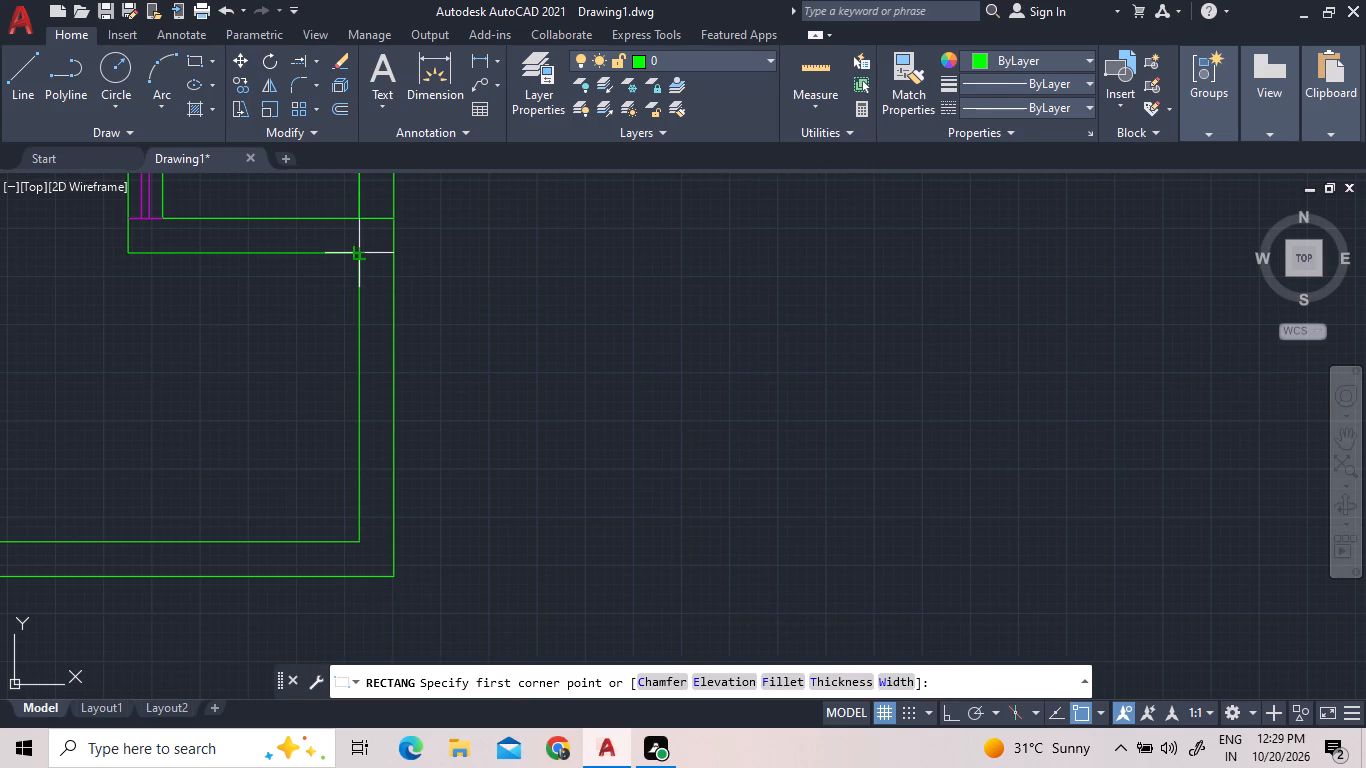
pyautogui.click(358, 253)
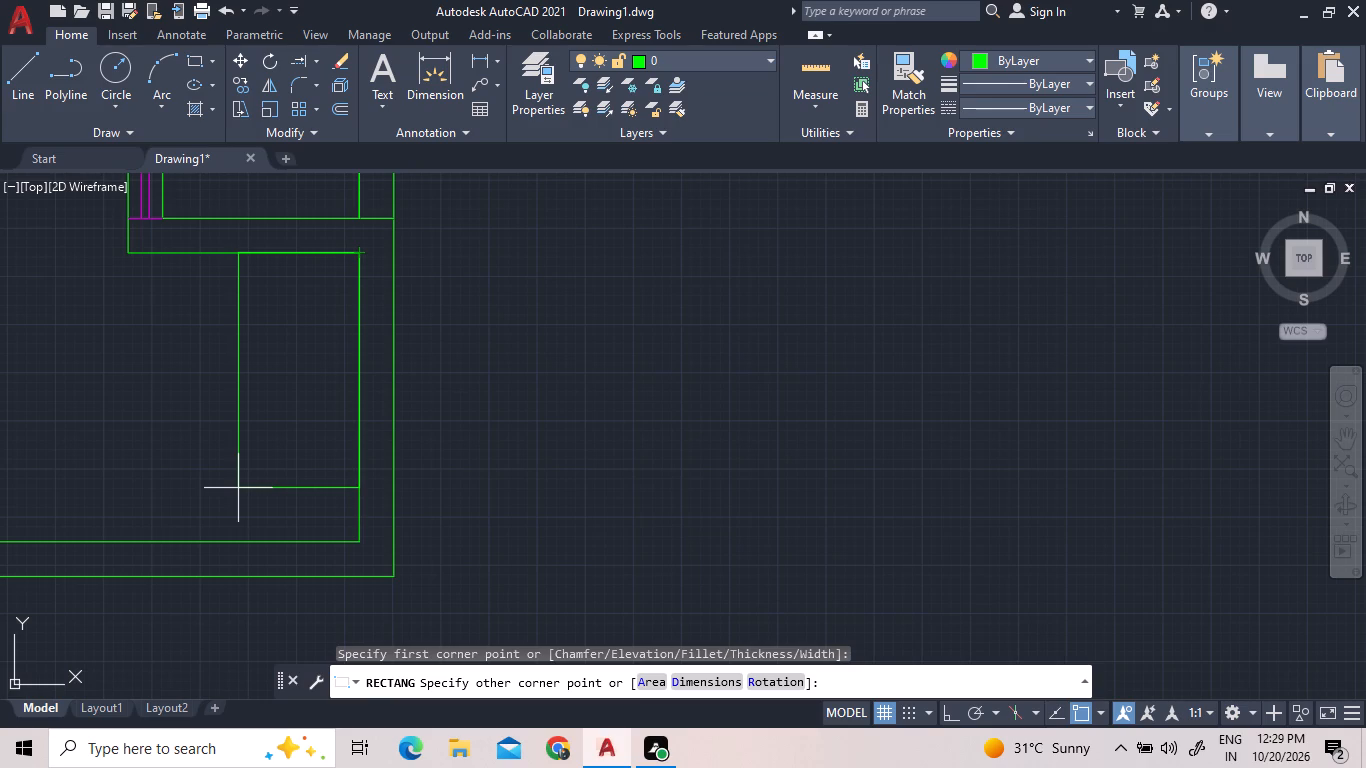
pyautogui.write('D')
pyautogui.press('space')
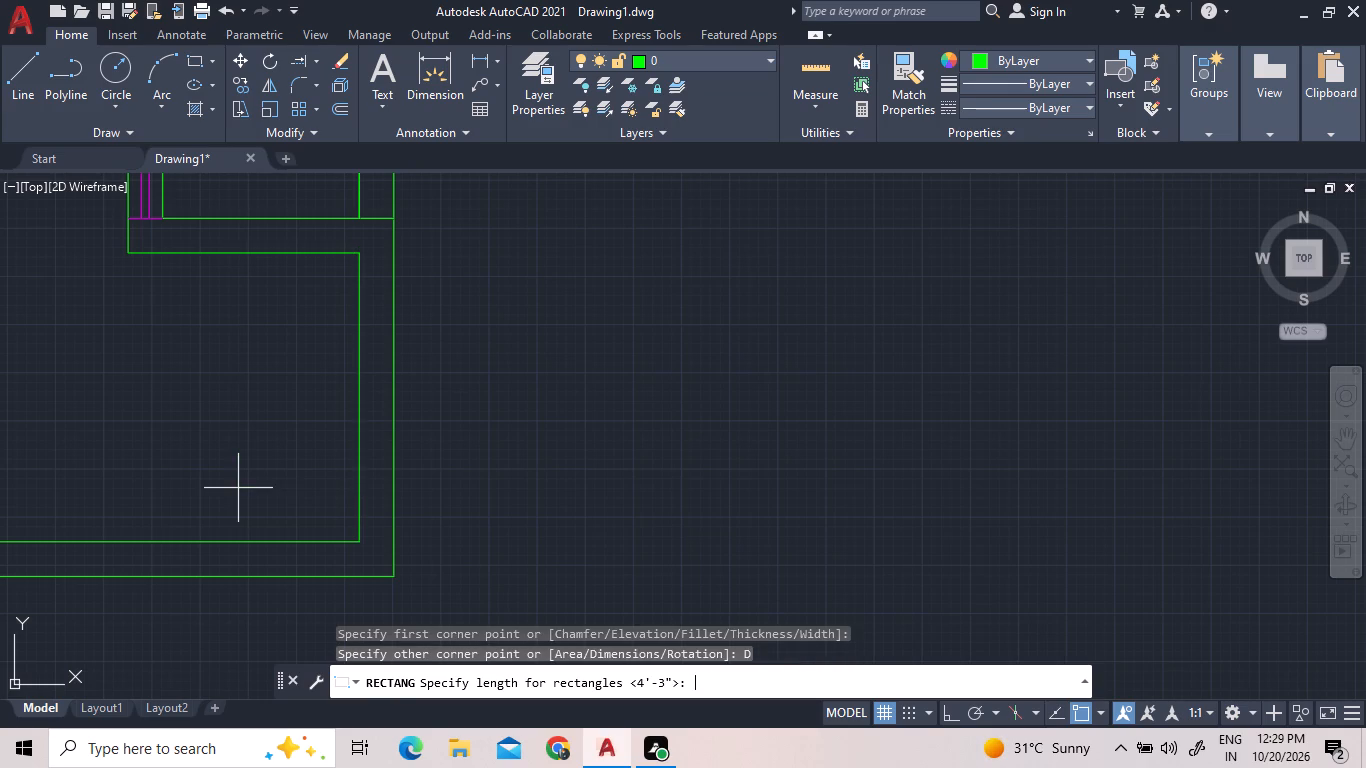
pyautogui.write('4\'3"')
pyautogui.press('Return')
pyautogui.press('6')
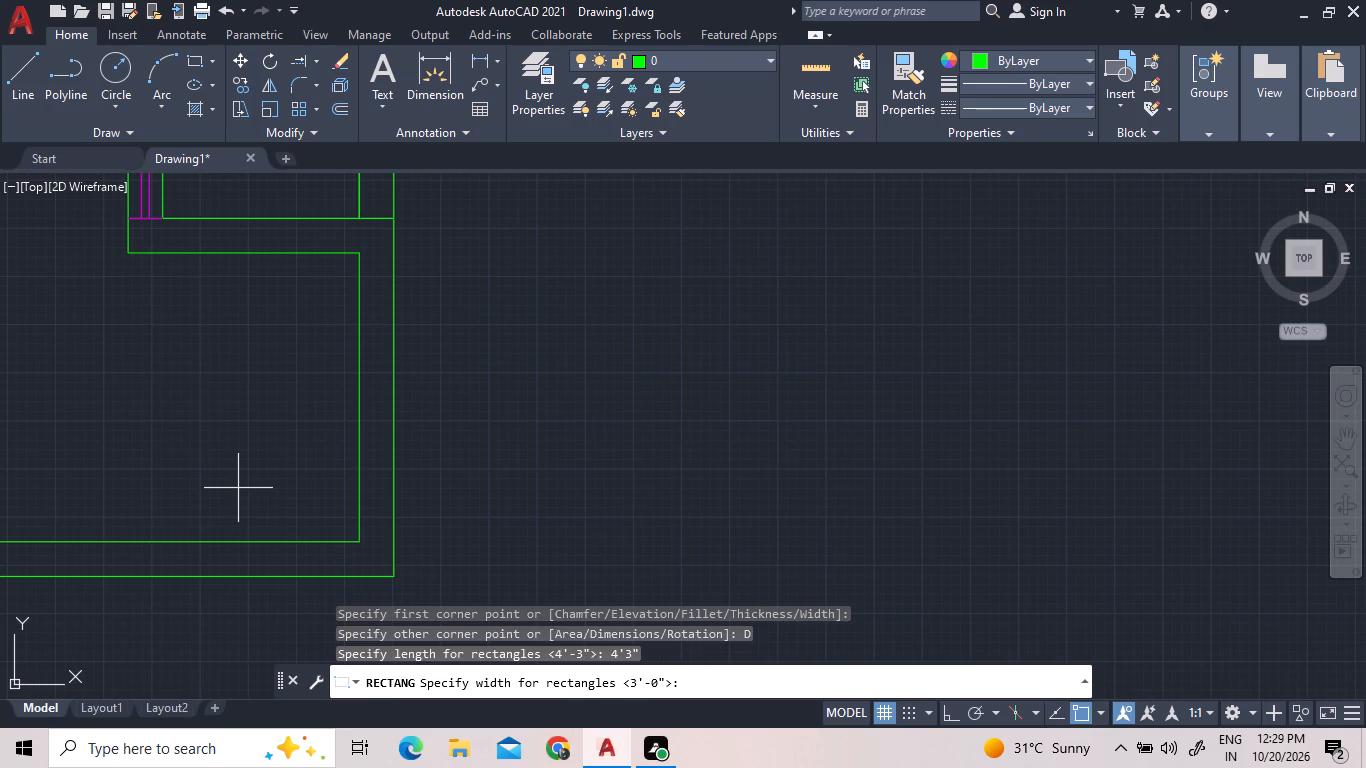
pyautogui.write('\'6"')
pyautogui.press('Return')
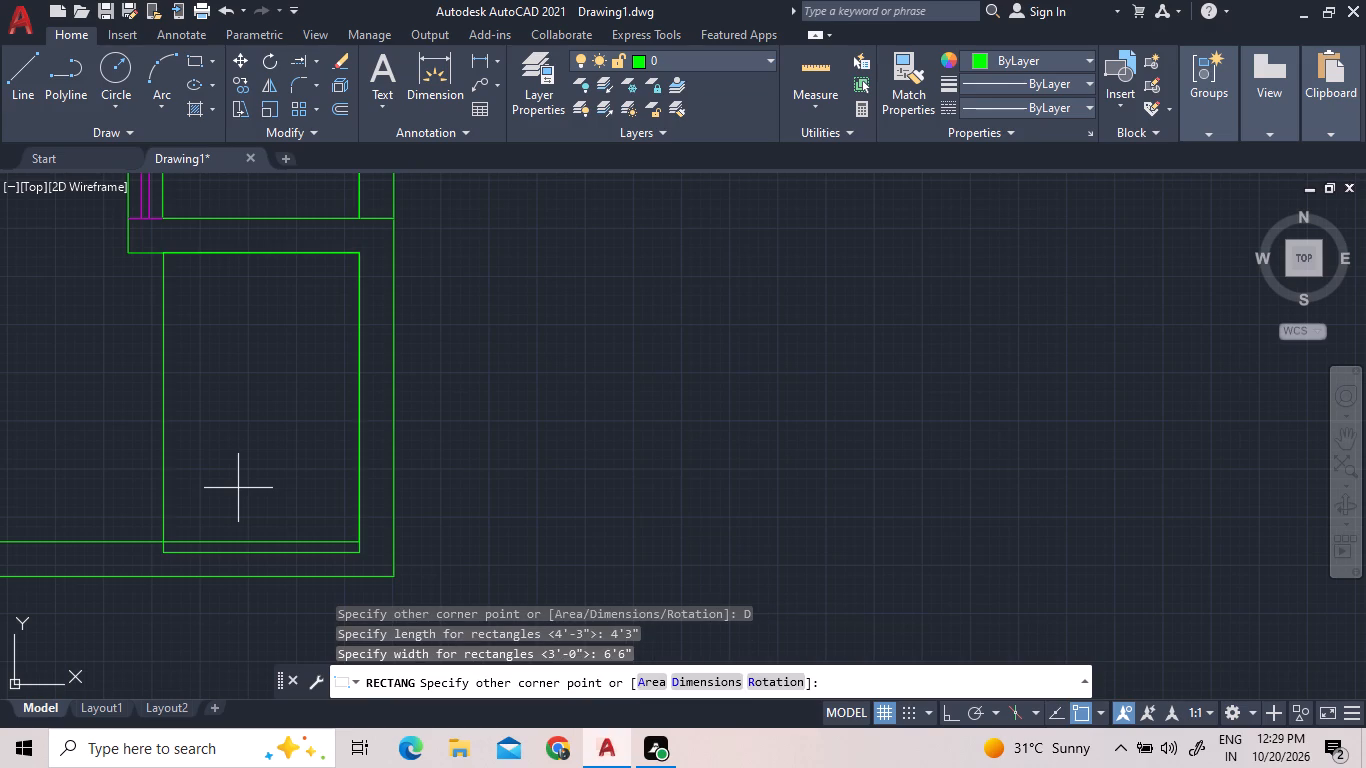
pyautogui.click(224, 414)
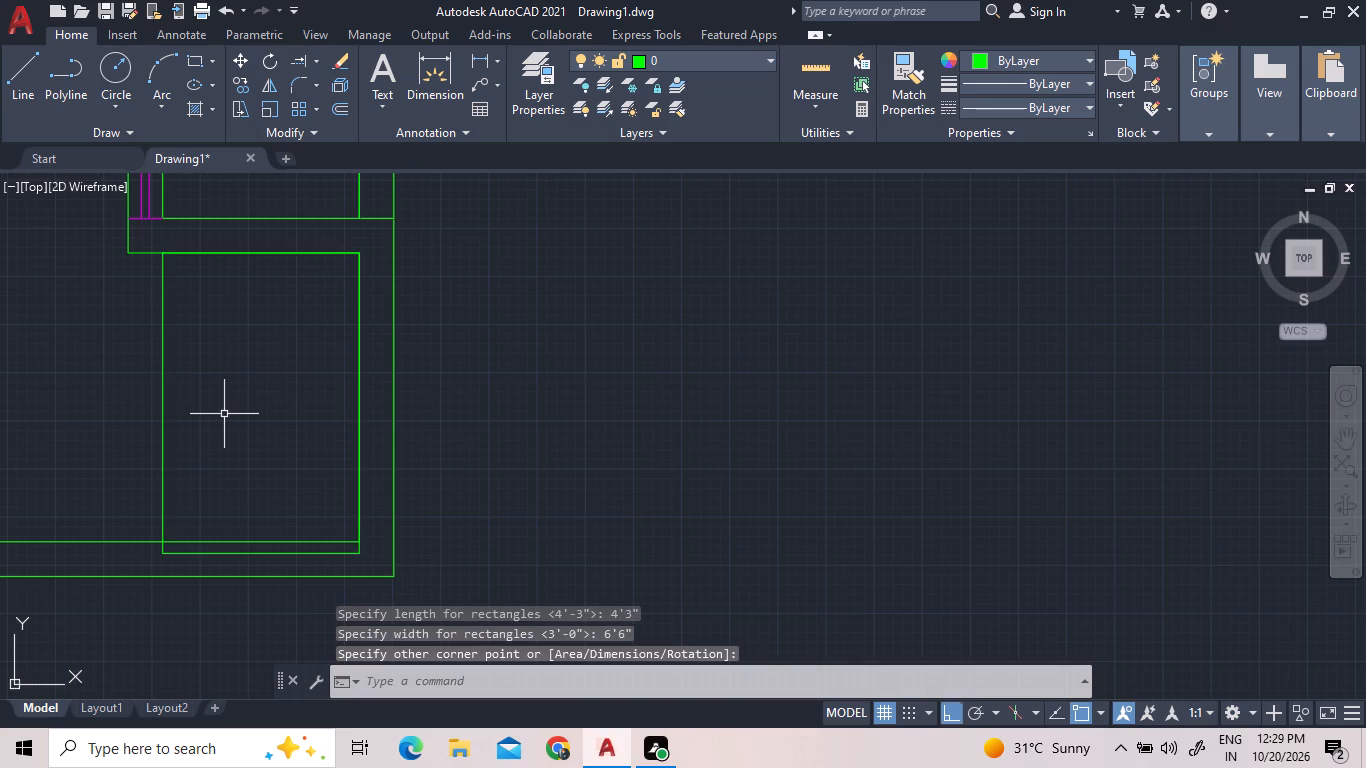
# Explode the new rectangle and delete its south edge below the inner south wall line.
pyautogui.click(292, 554)
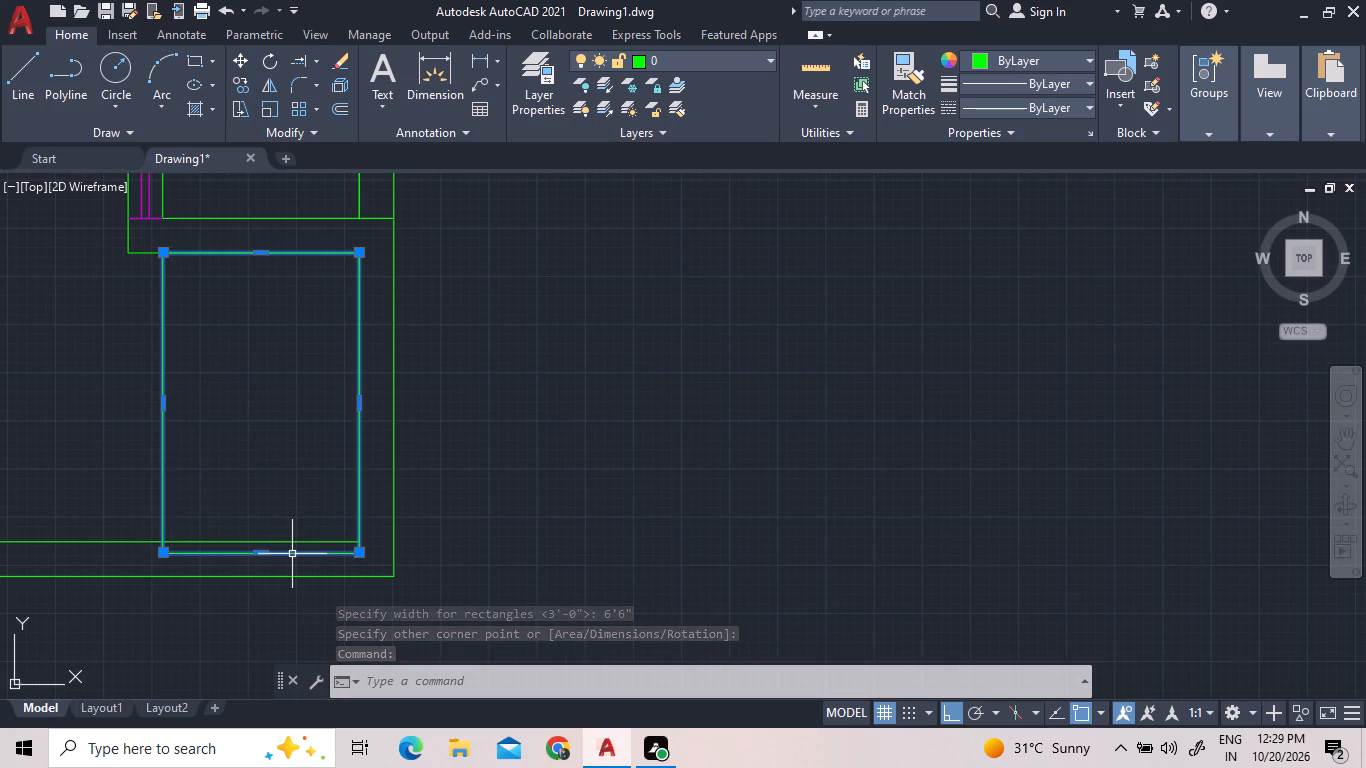
pyautogui.write('X')
pyautogui.press('space')
pyautogui.click(292, 554)
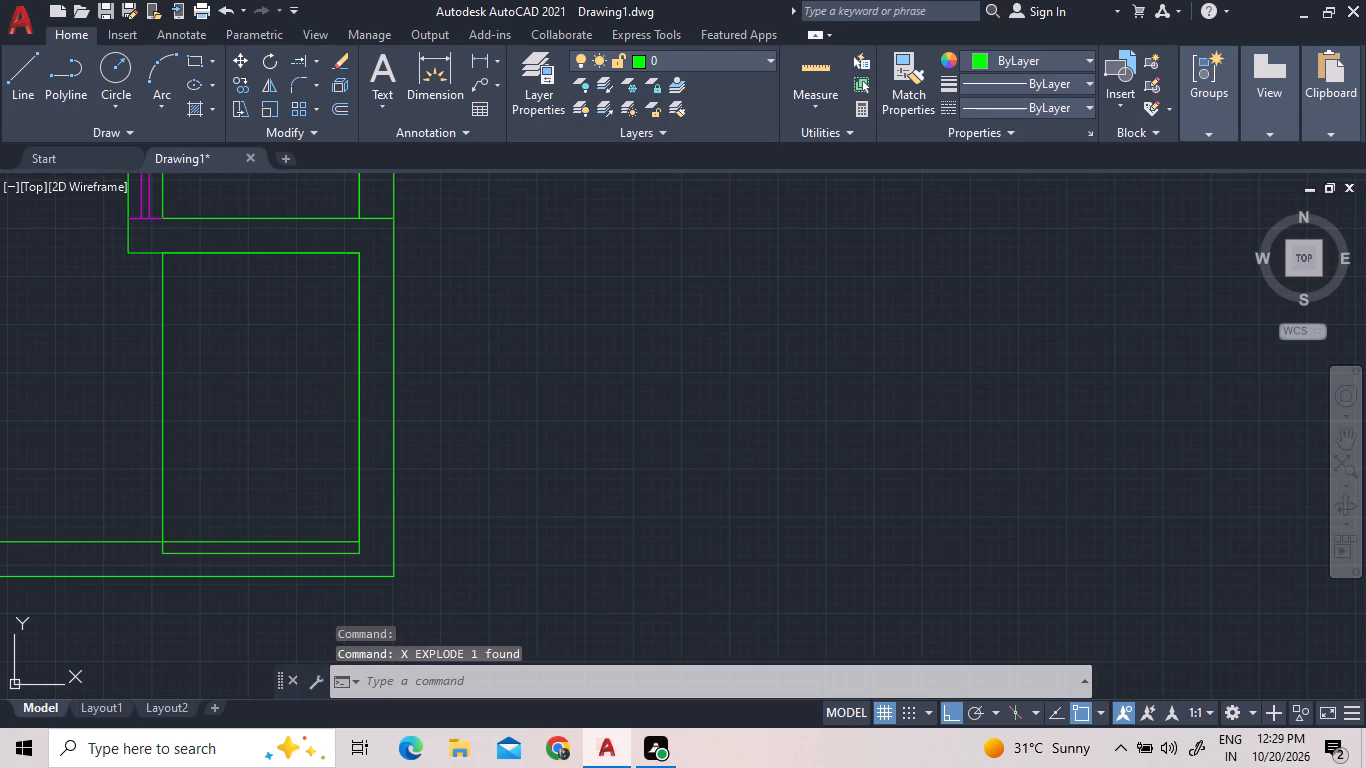
pyautogui.click(278, 551)
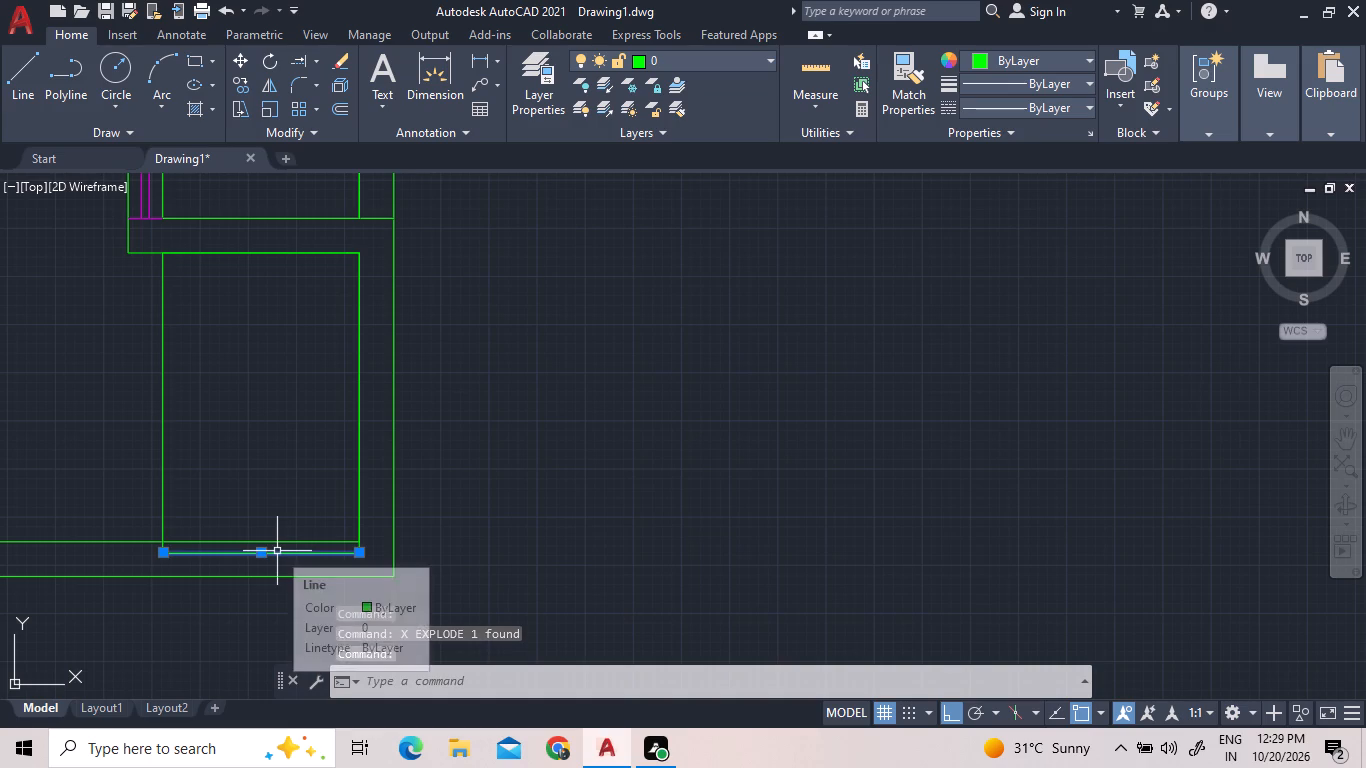
pyautogui.press('Delete')
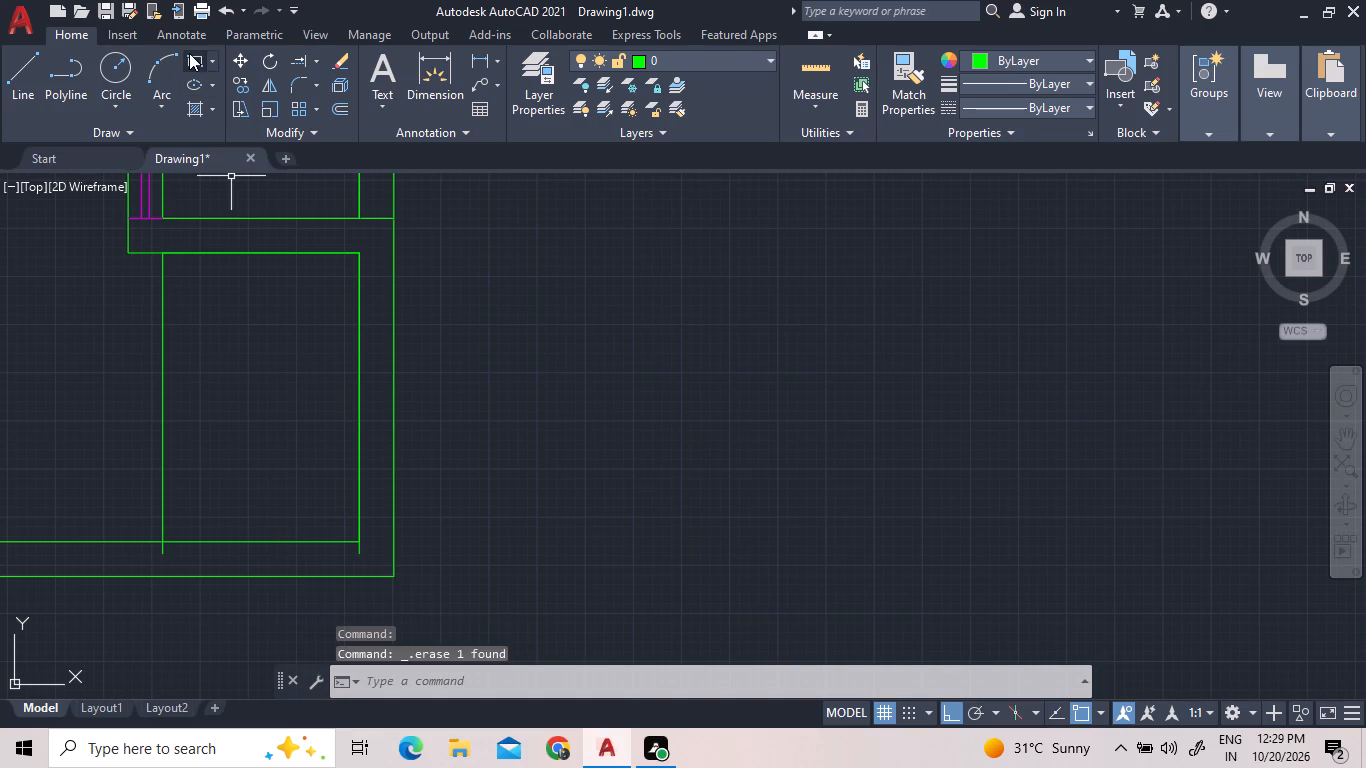
# Trim the ends of the rectangle's two vertical sides that overhang the inner south wall line.
pyautogui.click(310, 62)
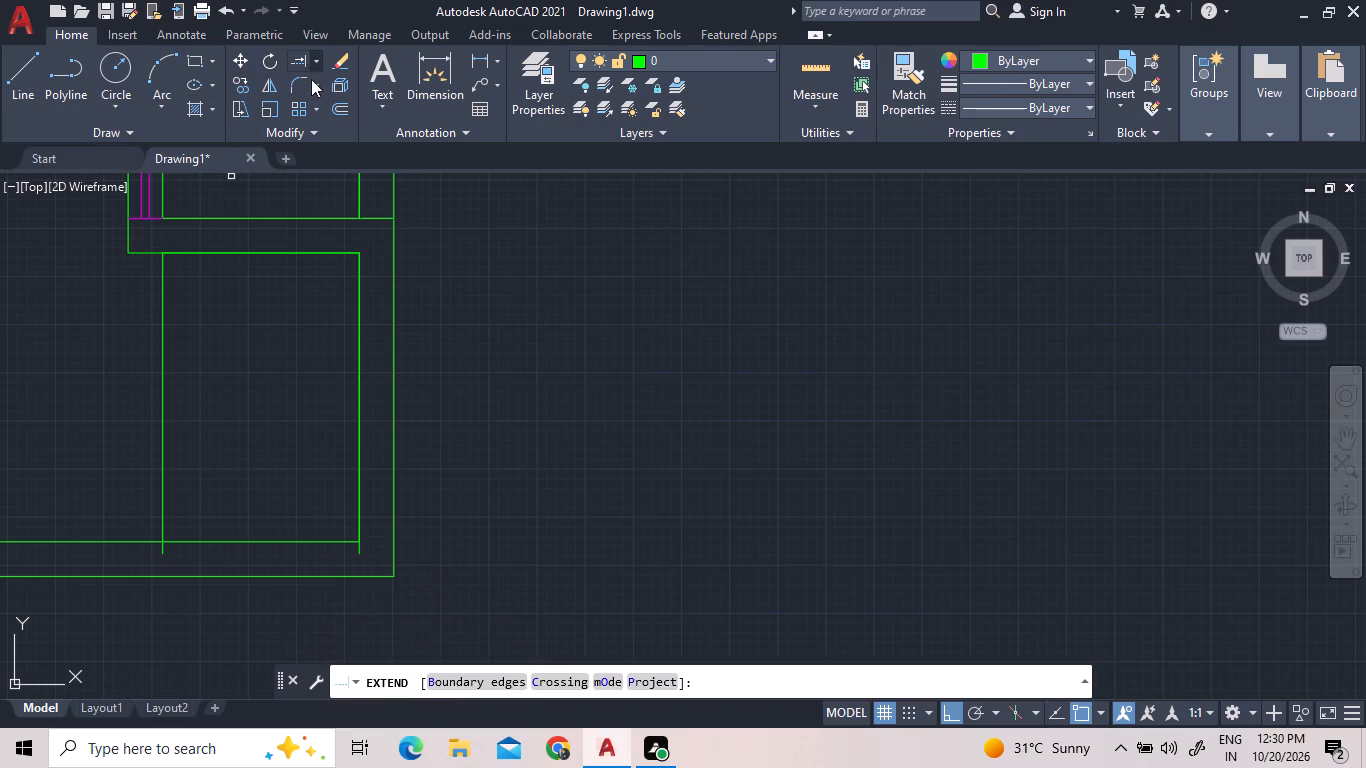
pyautogui.click(317, 60)
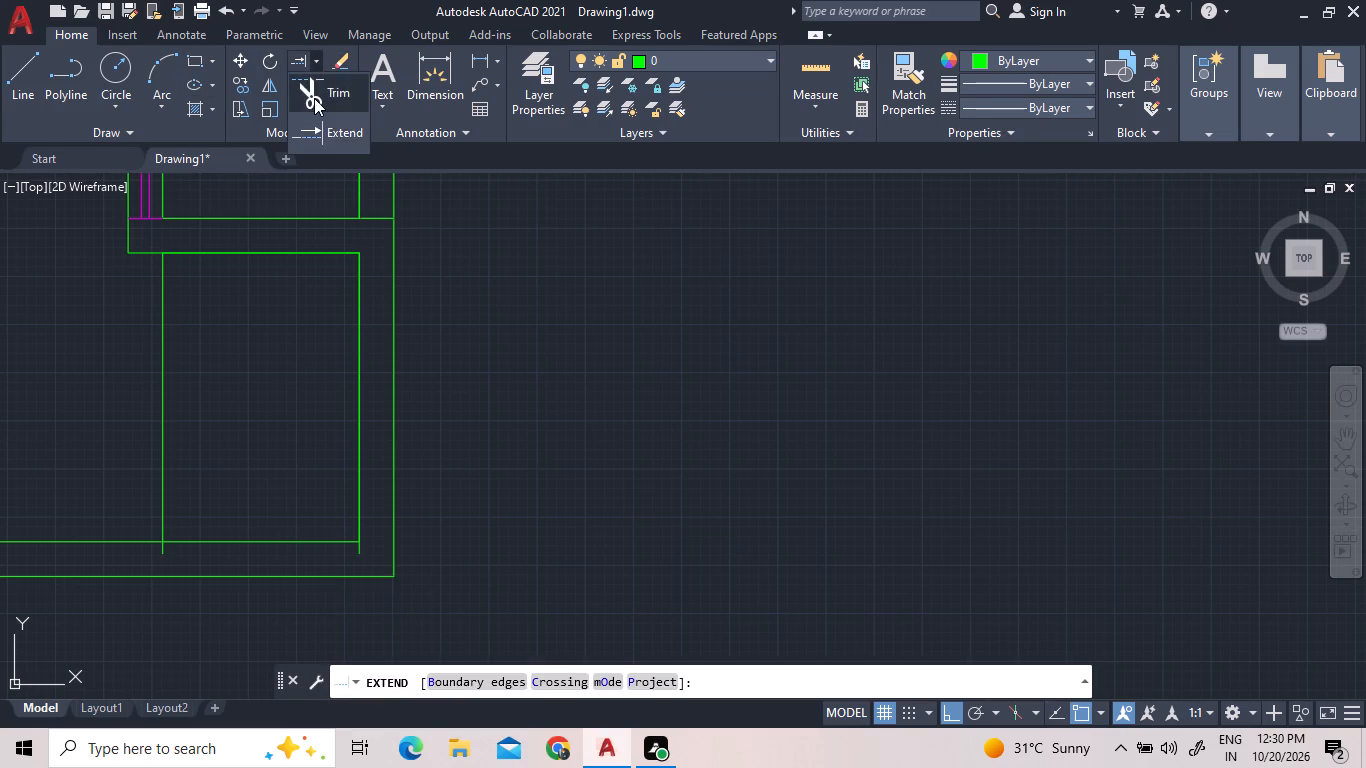
pyautogui.click(314, 98)
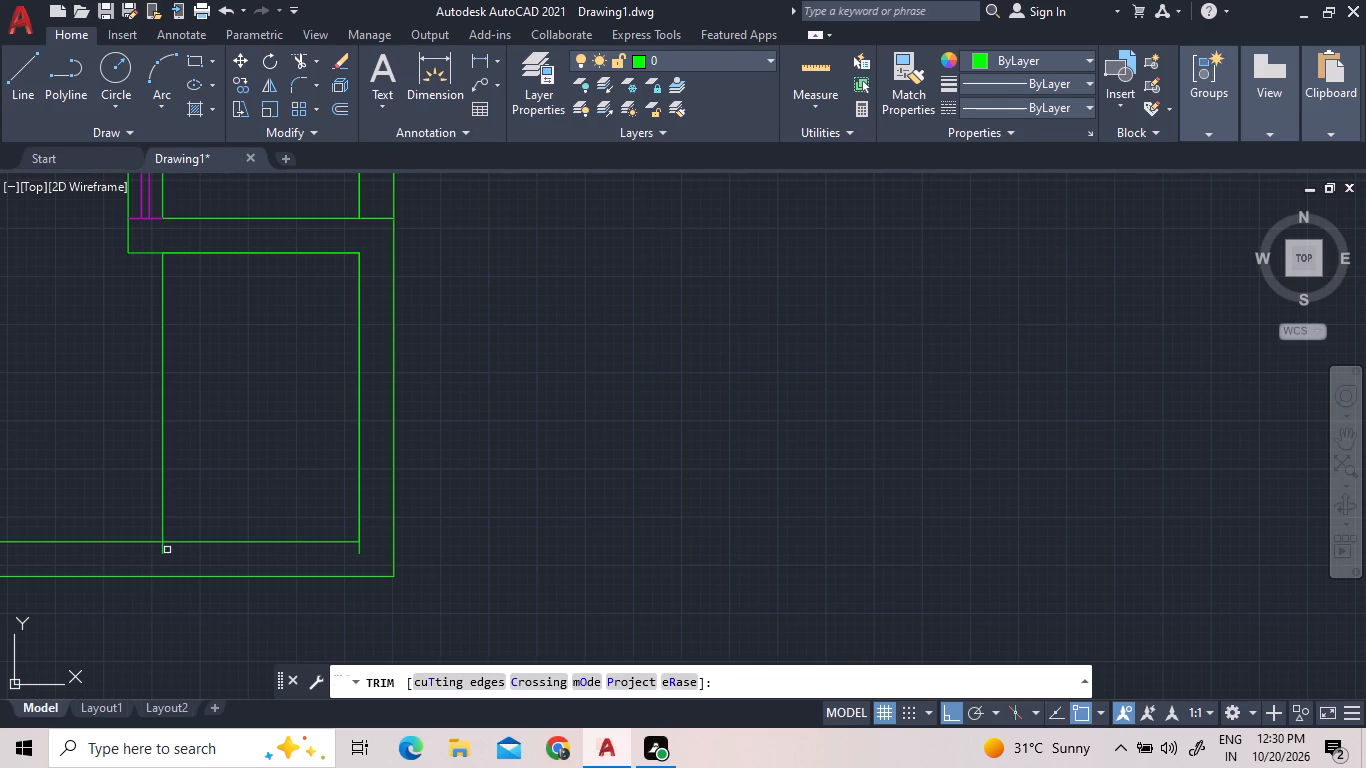
pyautogui.click(167, 548)
pyautogui.click(150, 548)
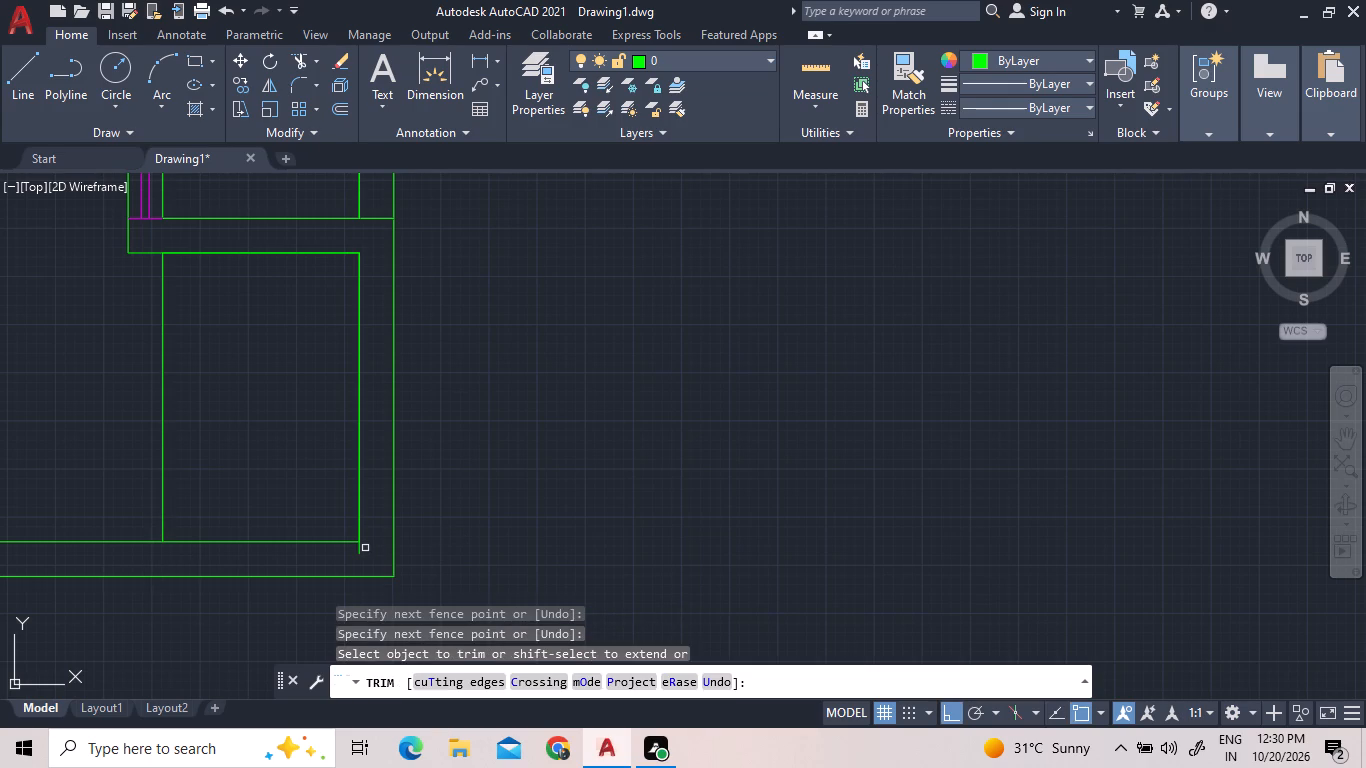
pyautogui.click(362, 548)
pyautogui.click(357, 551)
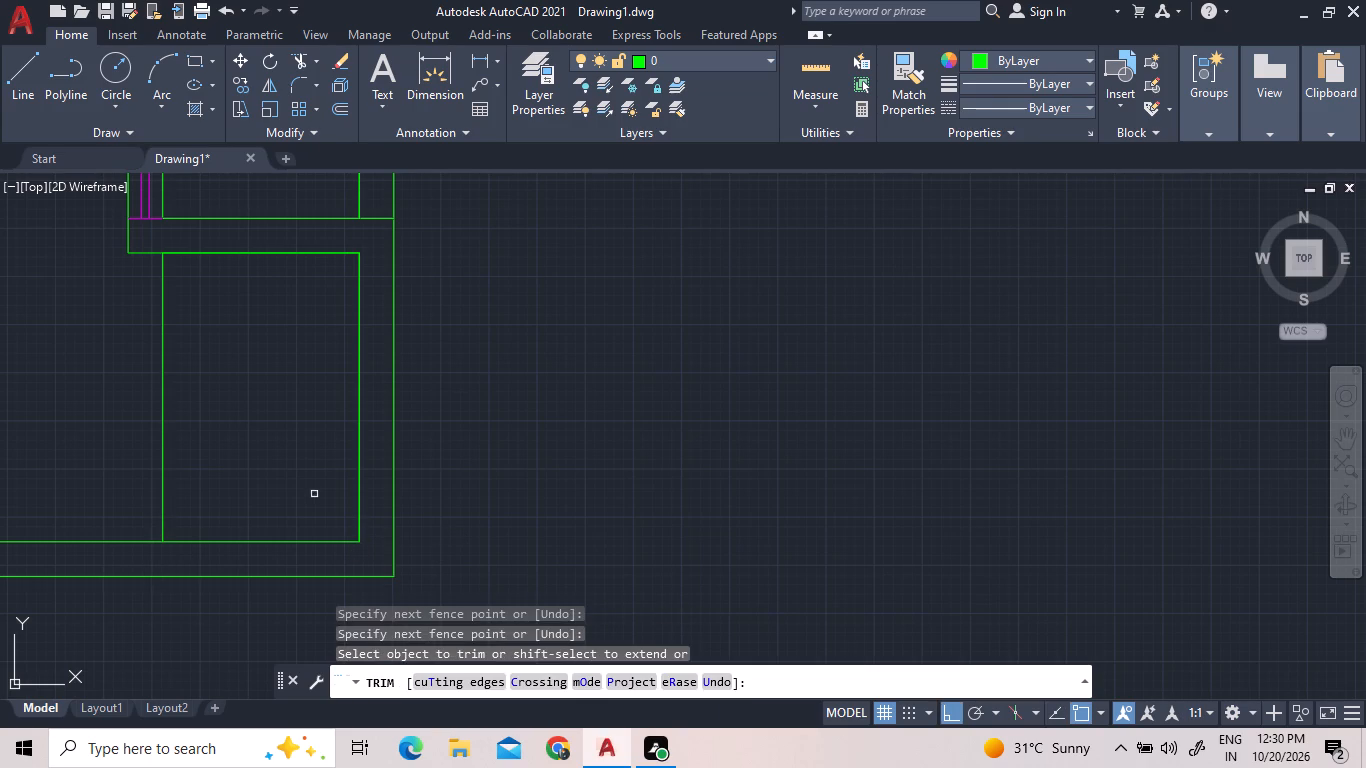
pyautogui.rightClick(314, 494)
pyautogui.click(378, 198)
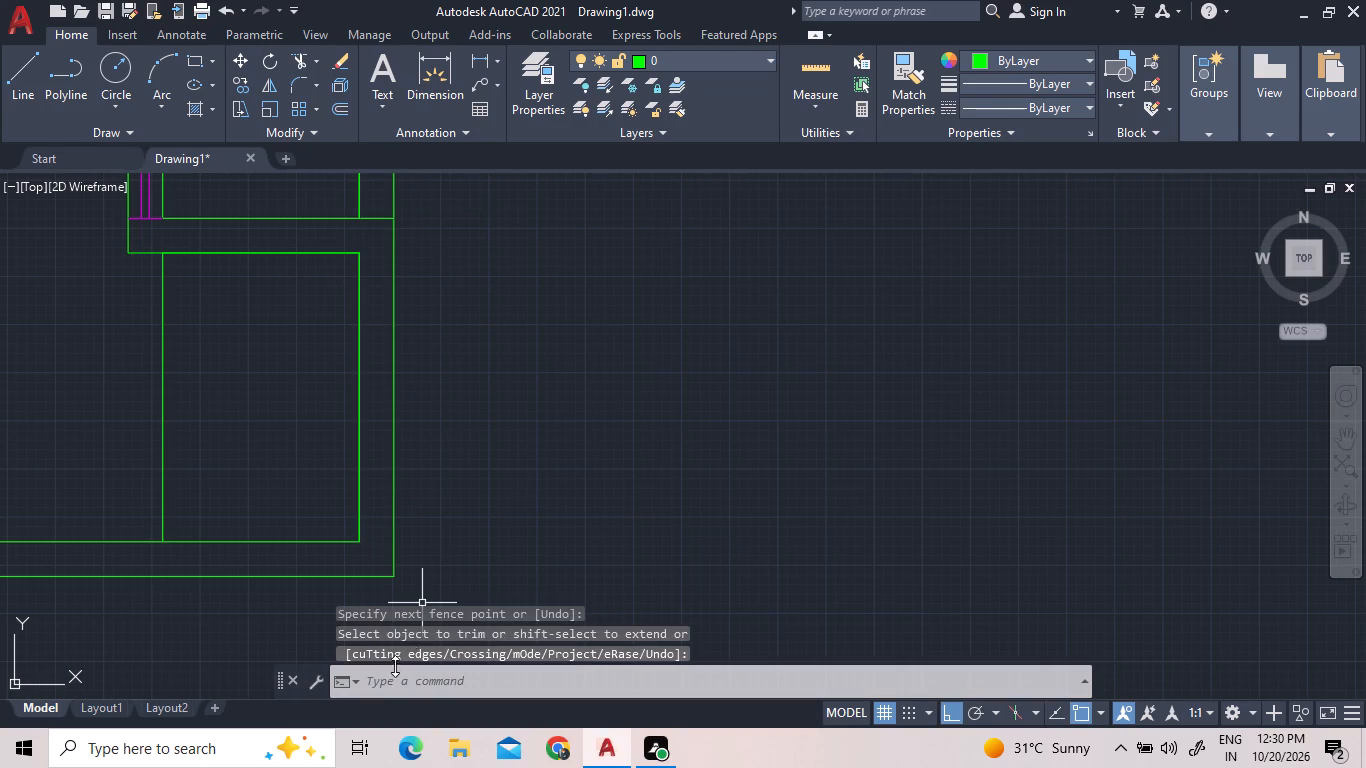
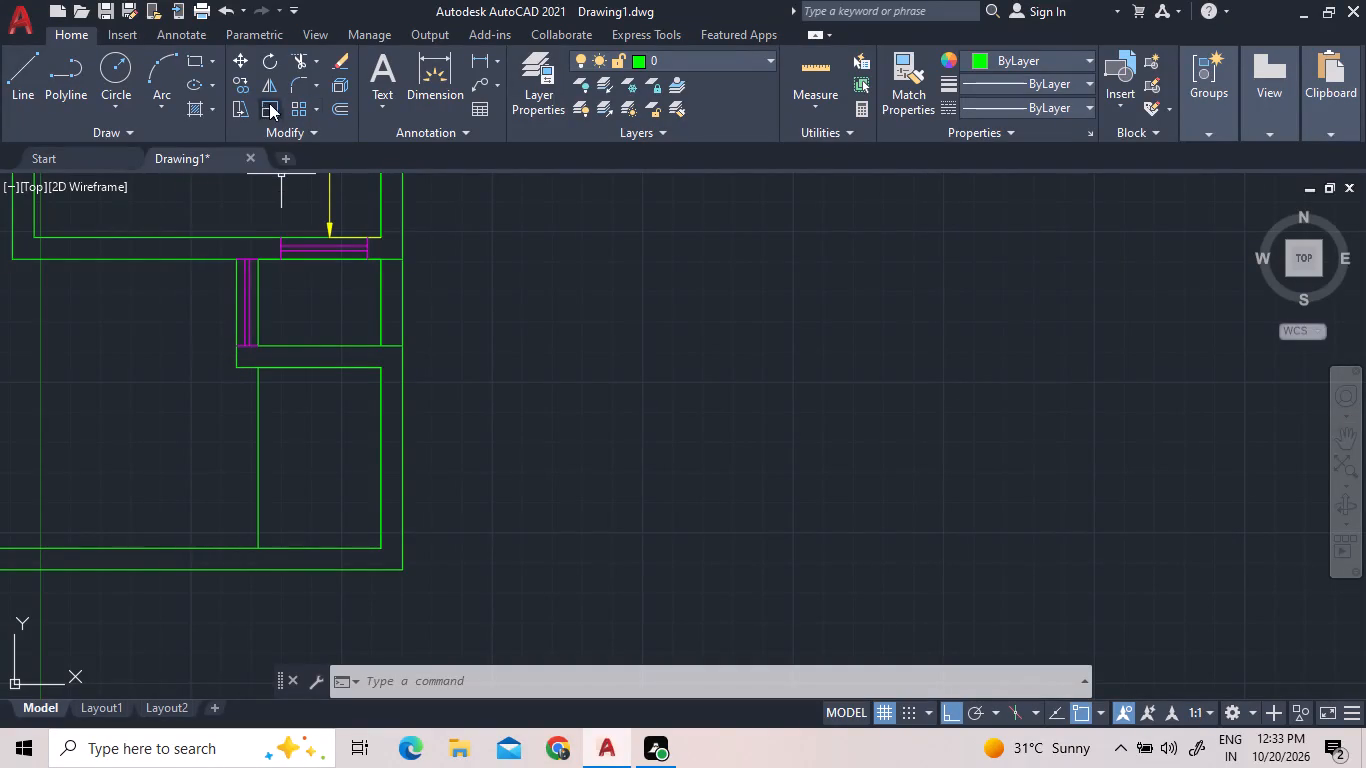
# Offset the west side of the new south room 9" to the west to form the wall thickness.
pyautogui.click(344, 100)
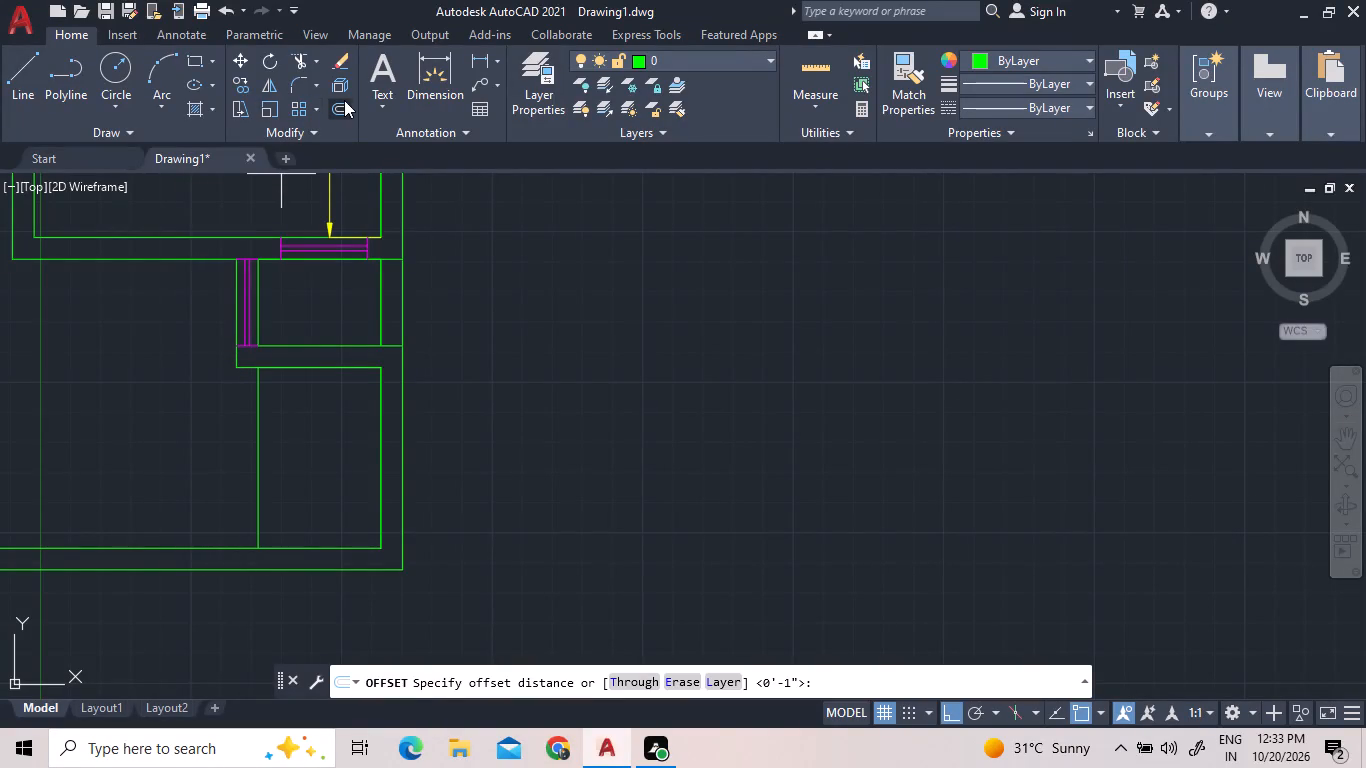
pyautogui.write('9"')
pyautogui.press('Return')
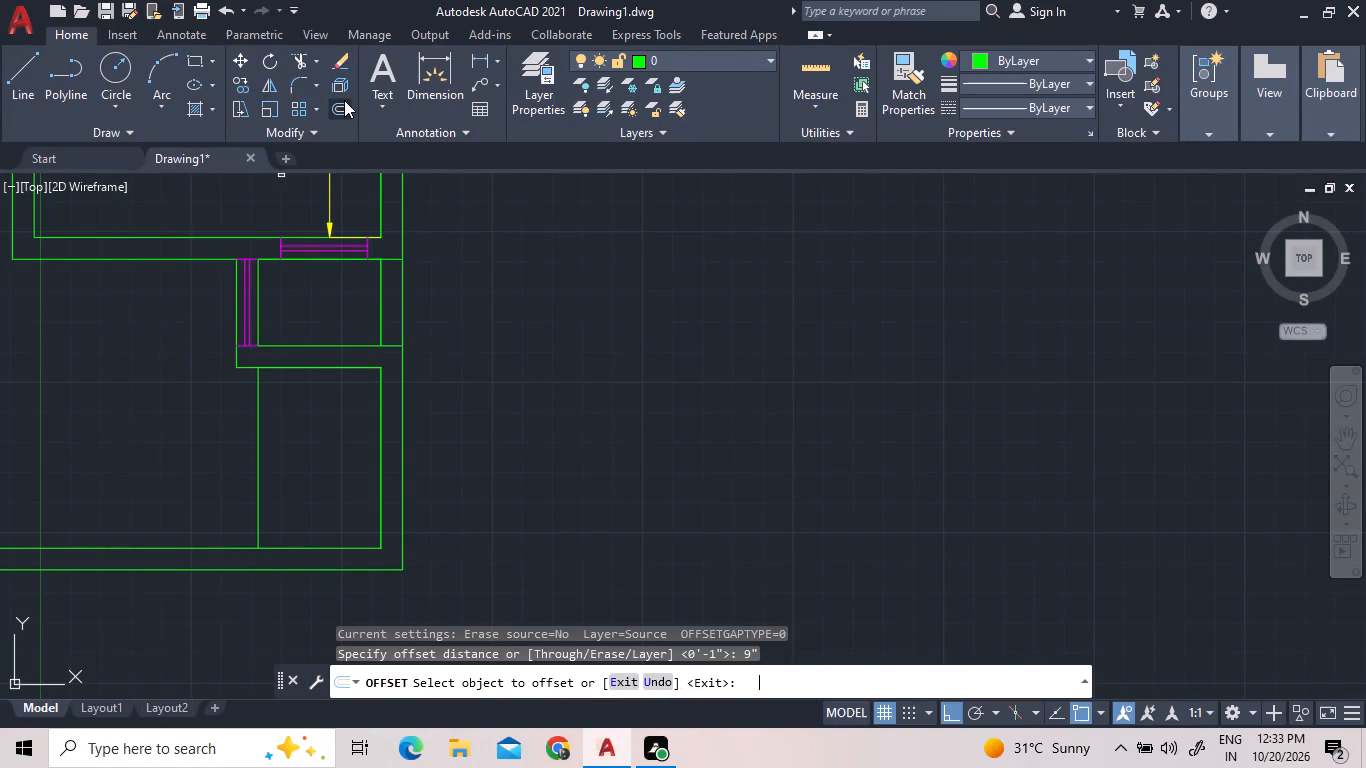
pyautogui.click(259, 419)
pyautogui.click(237, 417)
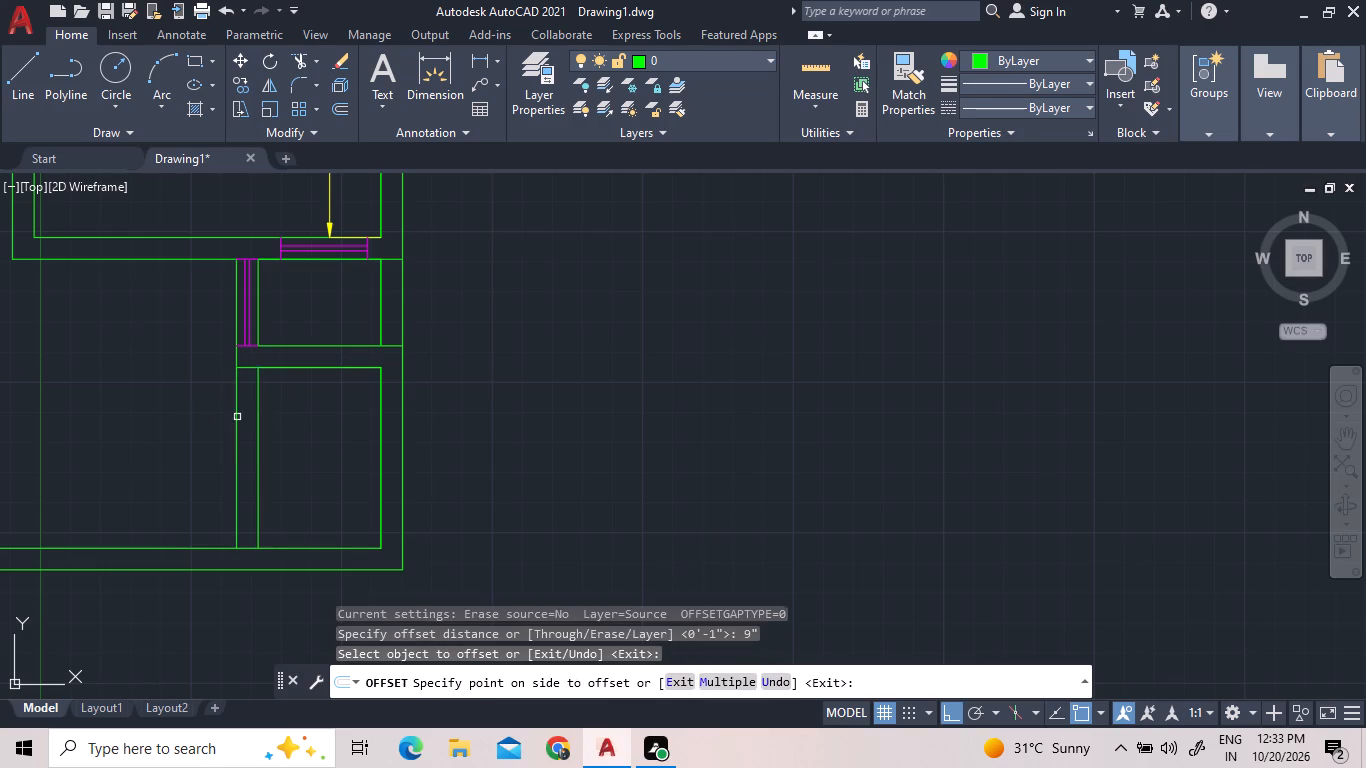
pyautogui.rightClick(280, 517)
pyautogui.click(346, 299)
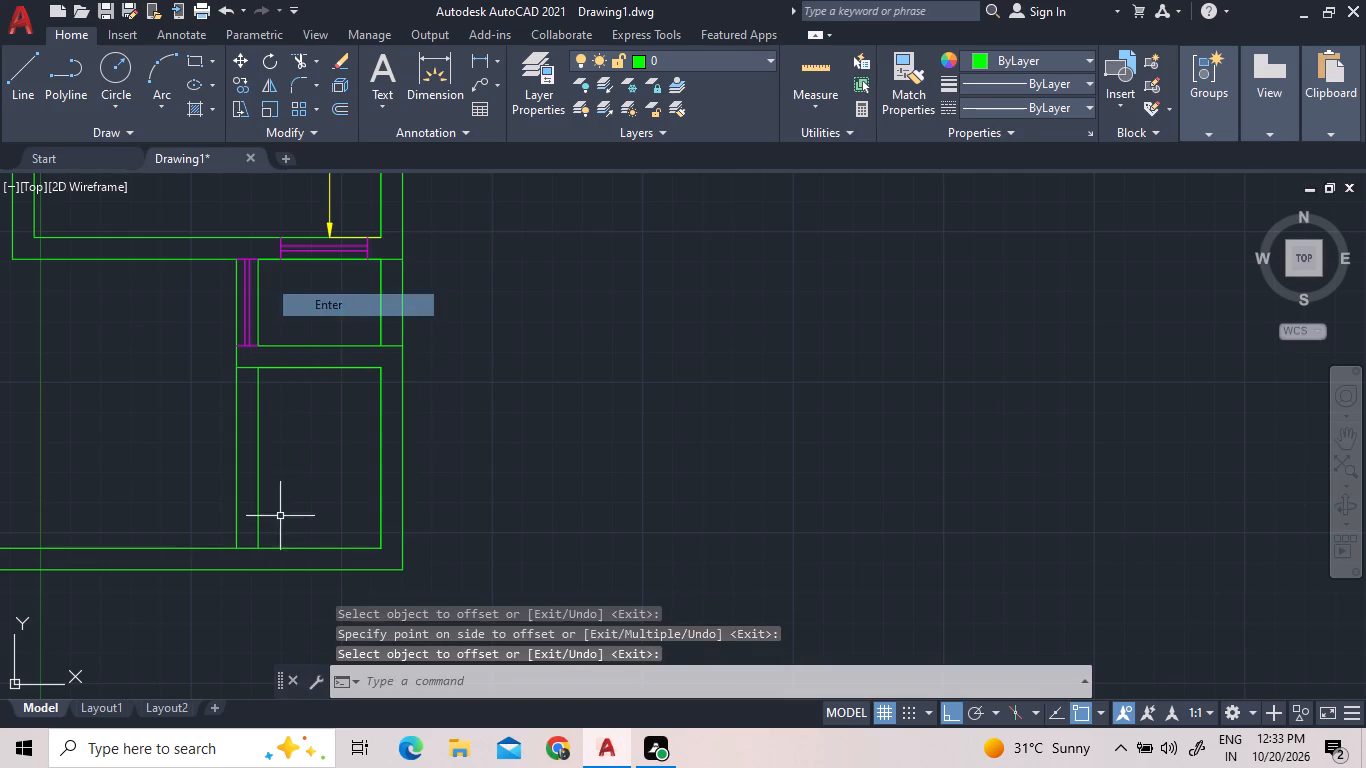
# Trim the inner south wall line and the room's north wall line between the two faces of the new west wall.
pyautogui.click(299, 58)
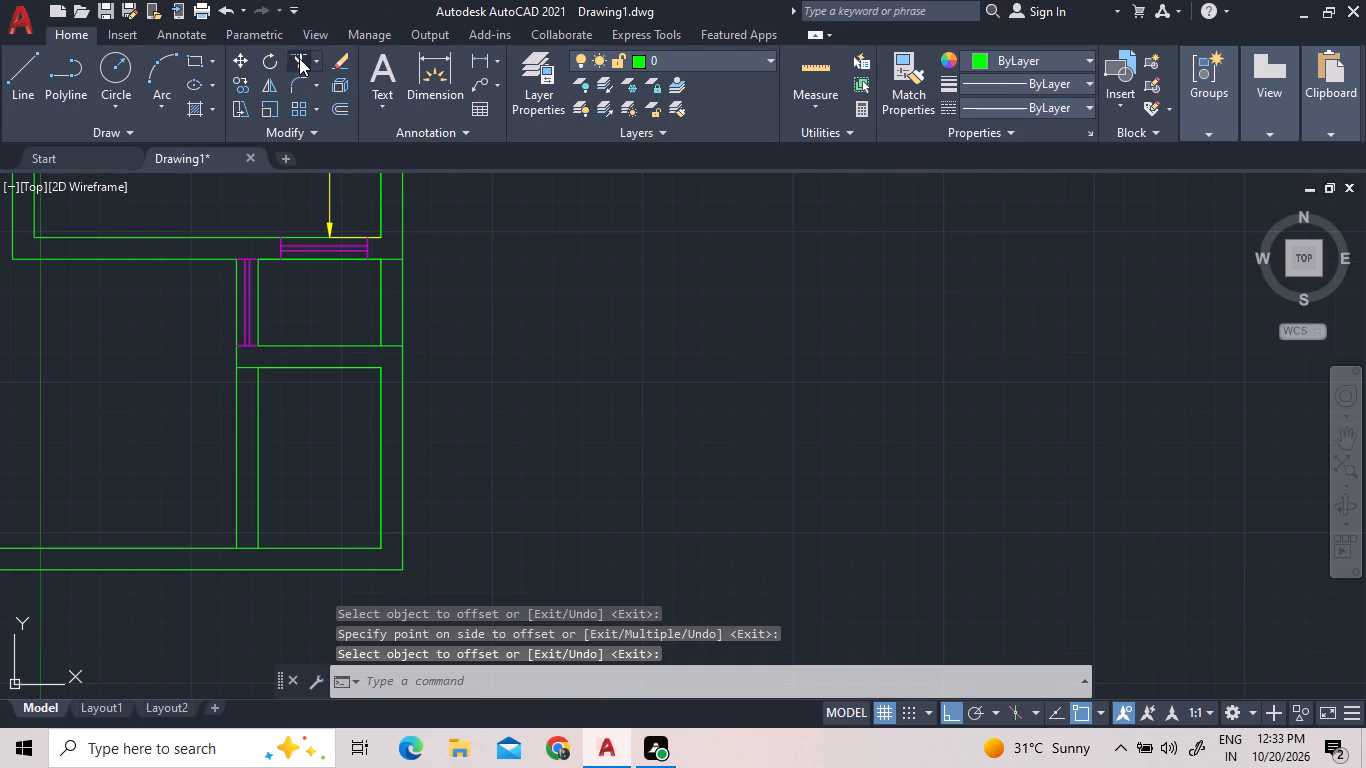
pyautogui.click(246, 541)
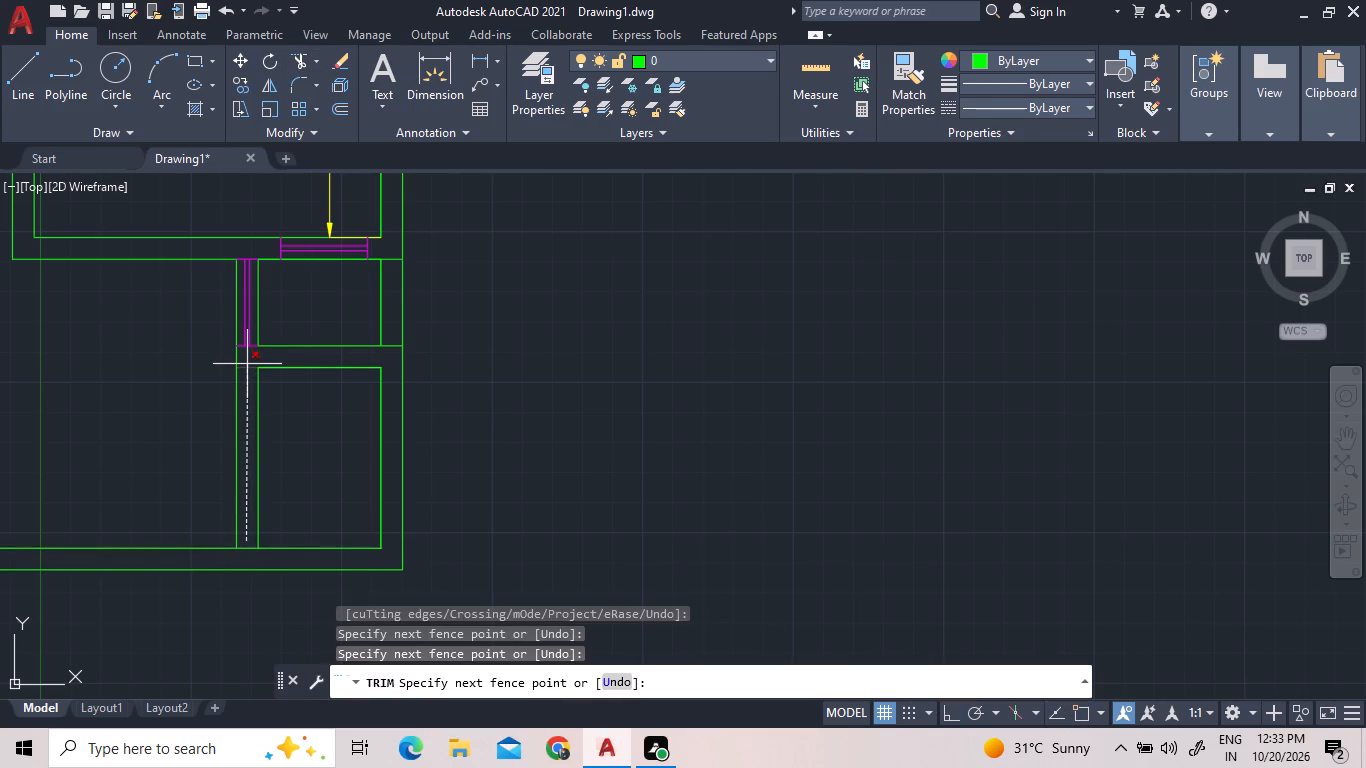
pyautogui.click(244, 555)
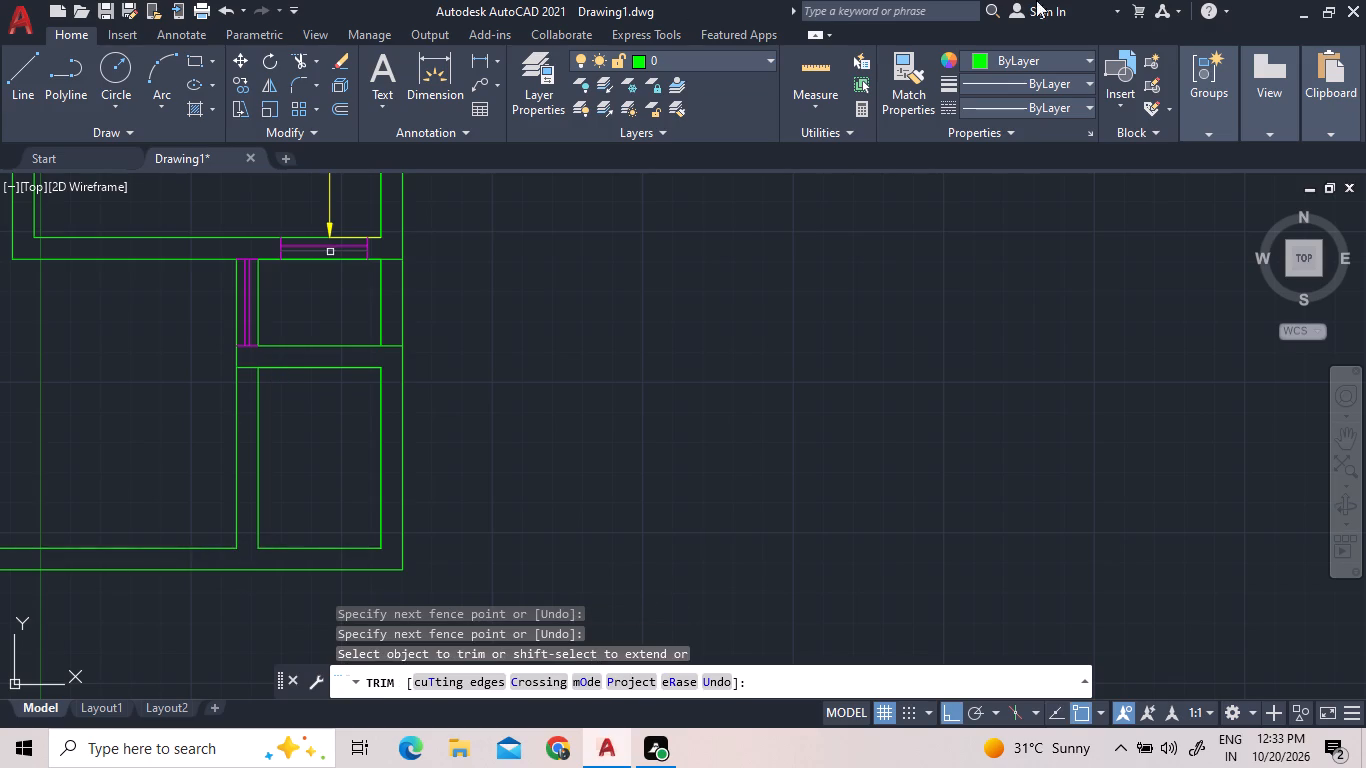
pyautogui.click(249, 366)
# On the door layer, draw a line across the west wall's thickness from the south room's inner northwest corner.
pyautogui.click(27, 62)
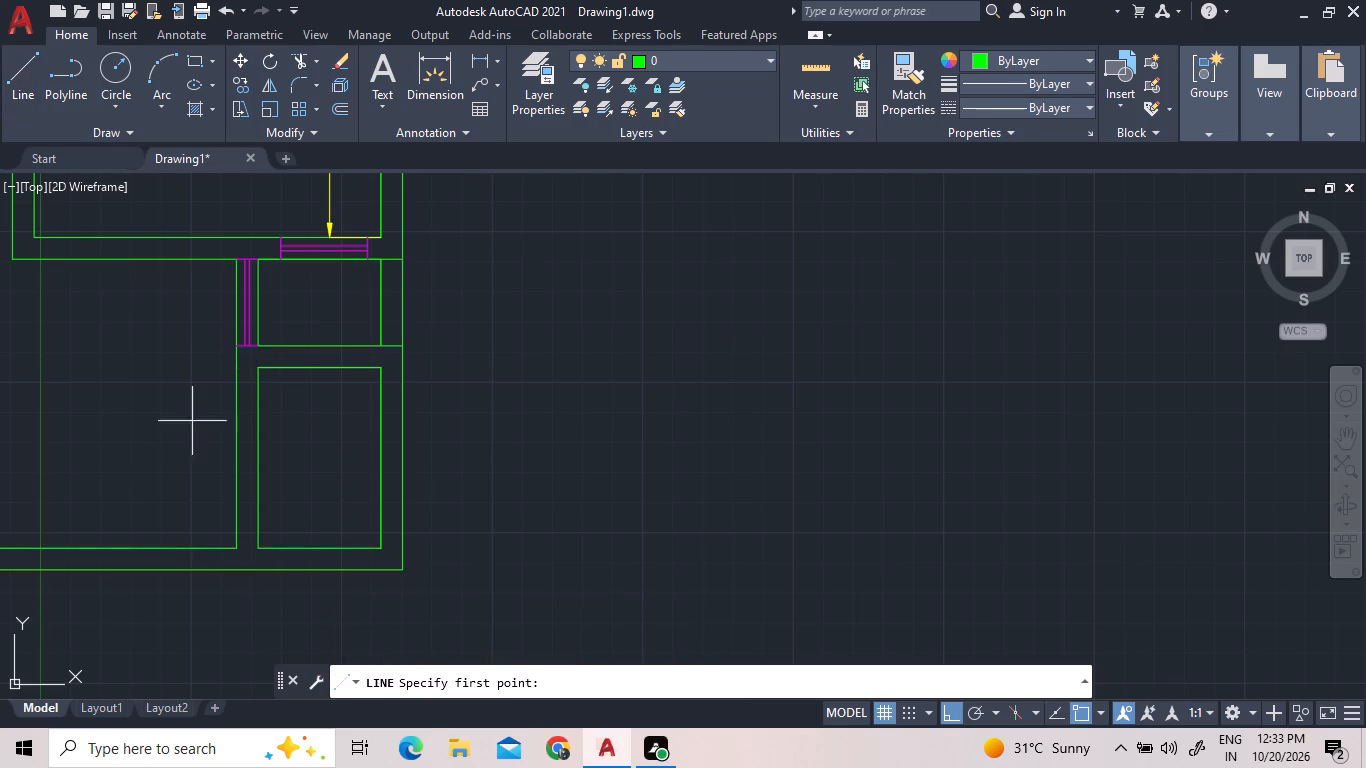
pyautogui.click(261, 366)
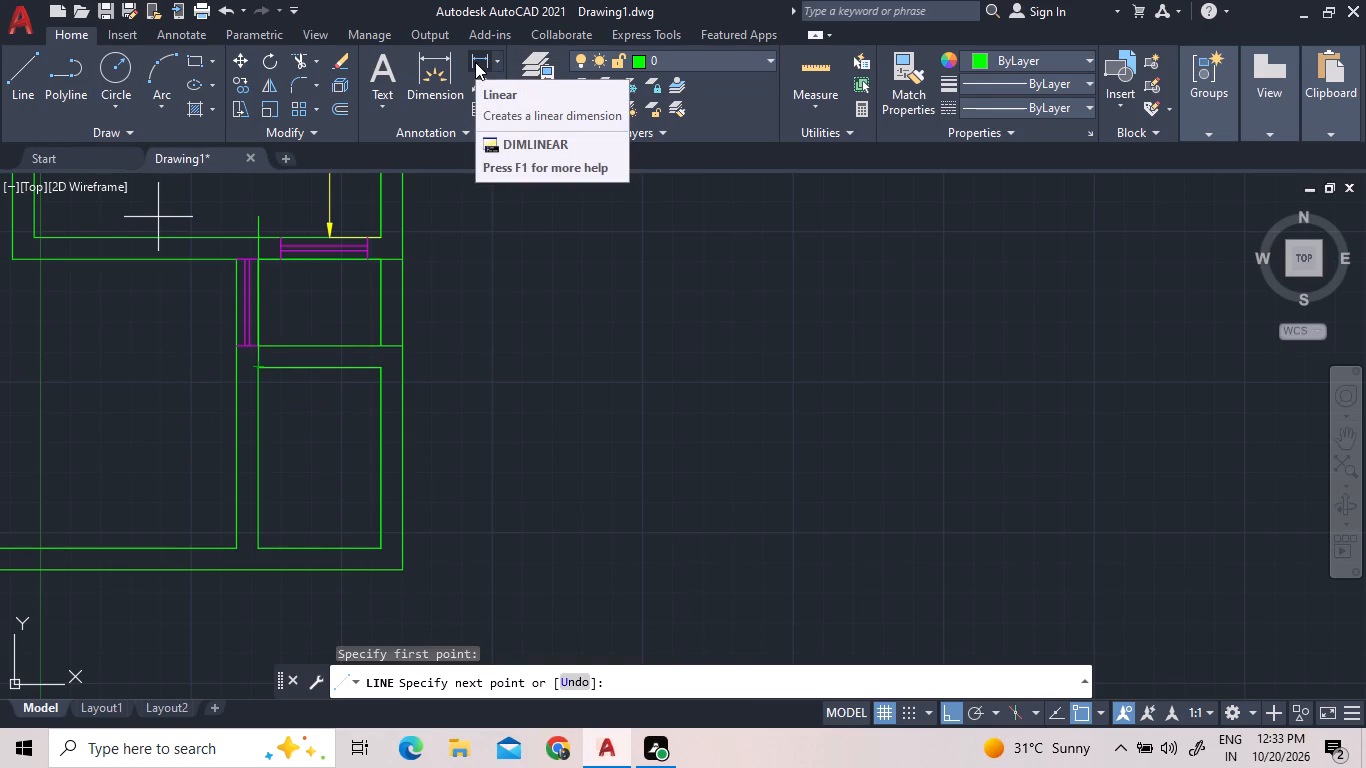
pyautogui.click(651, 62)
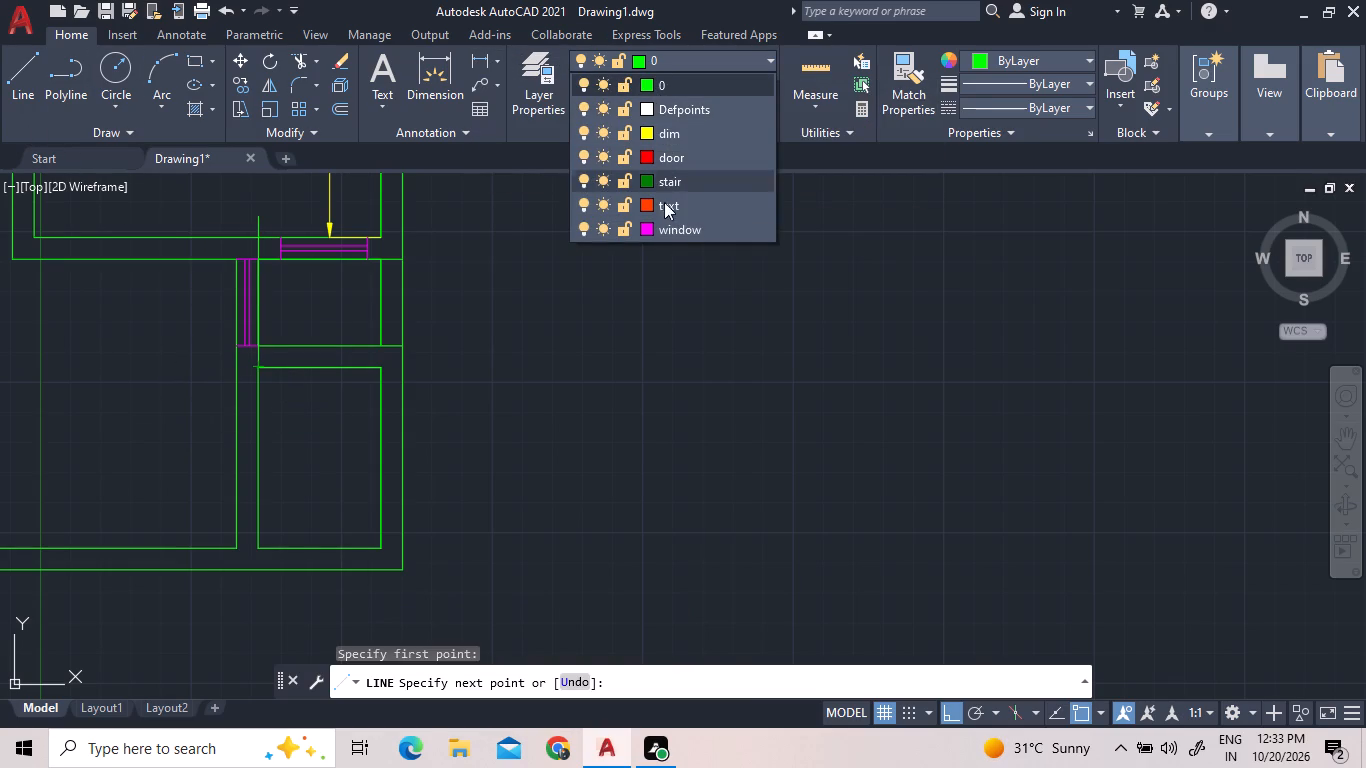
pyautogui.click(675, 155)
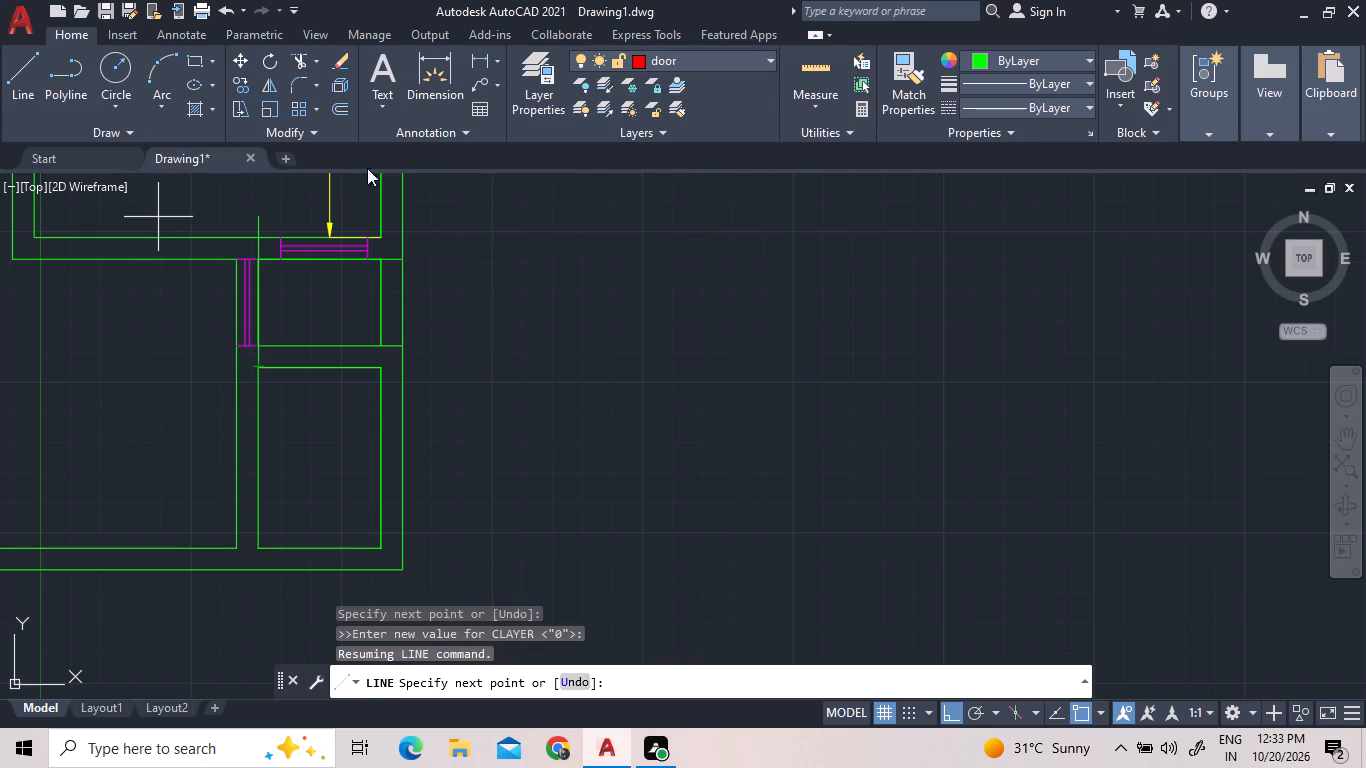
pyautogui.click(15, 71)
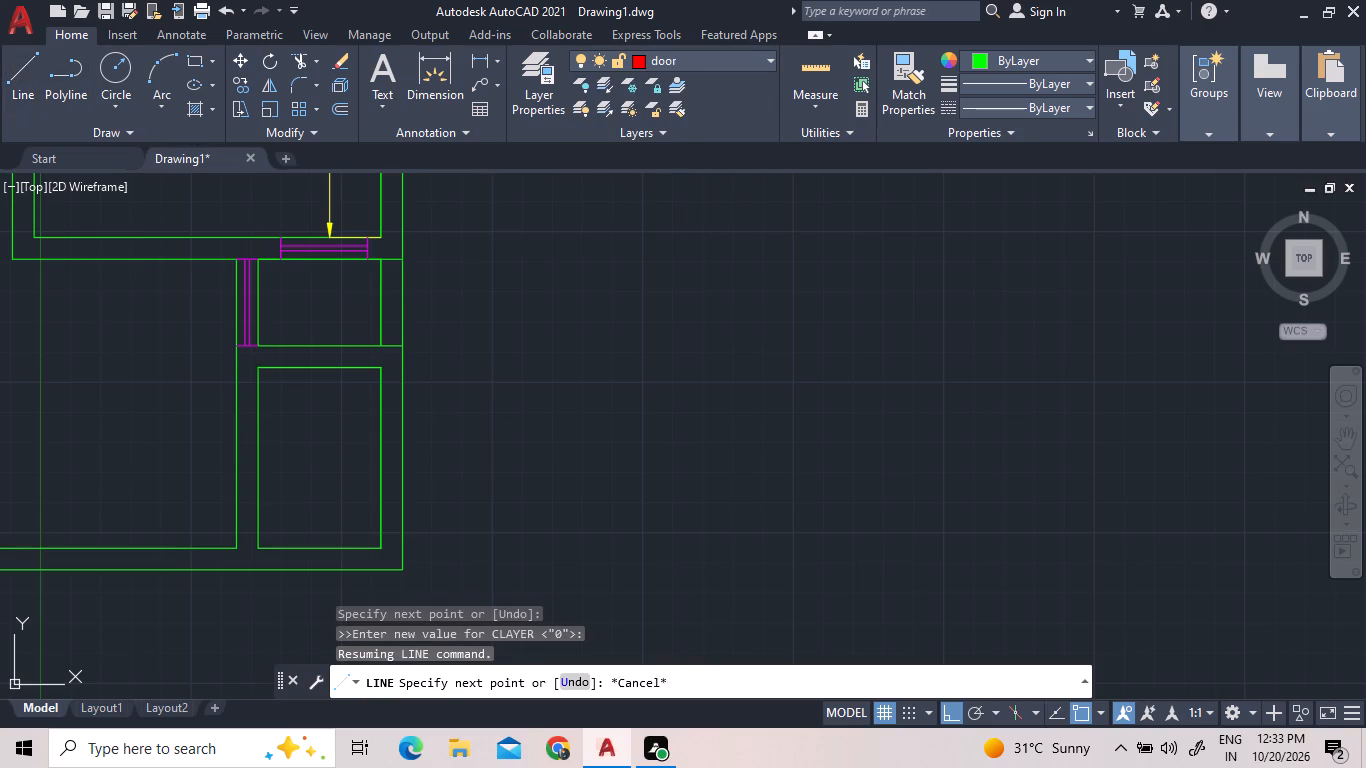
pyautogui.click(256, 358)
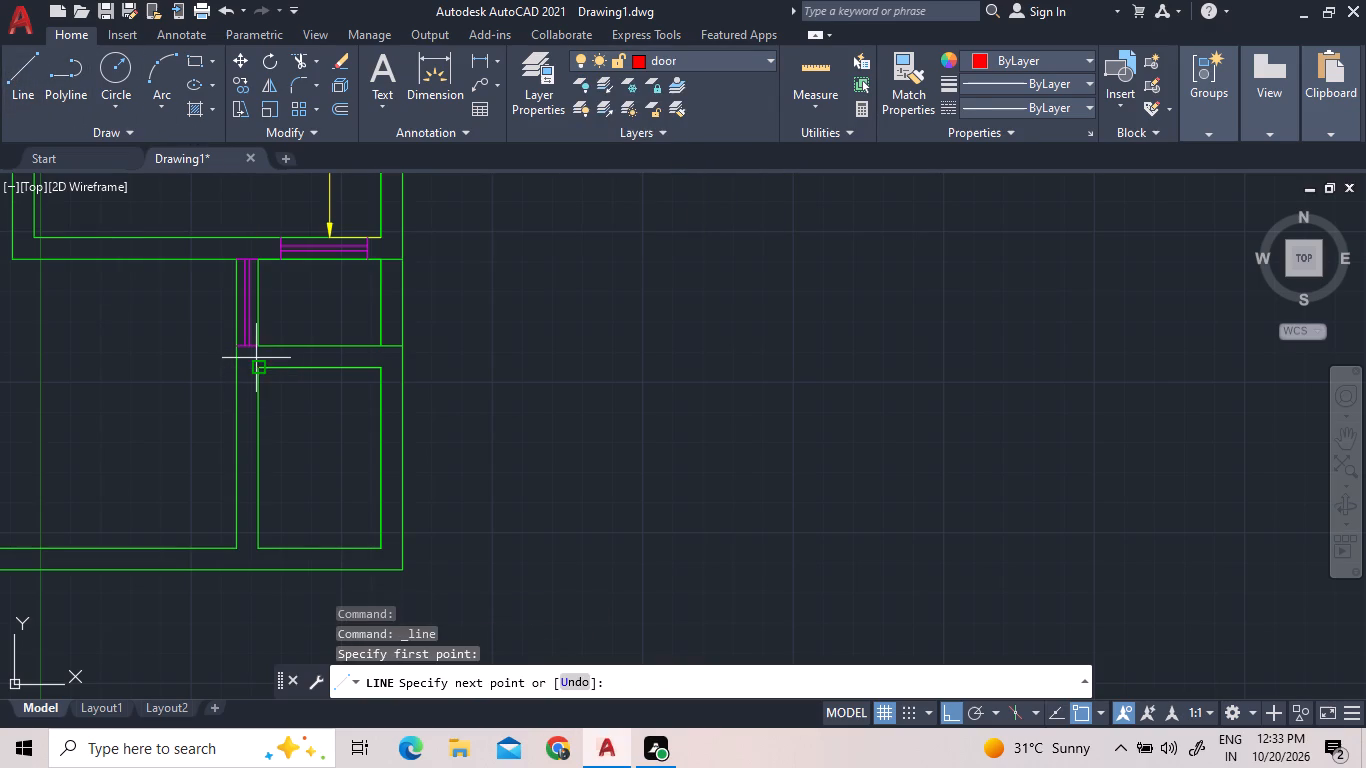
pyautogui.scroll(1, 246, 368)
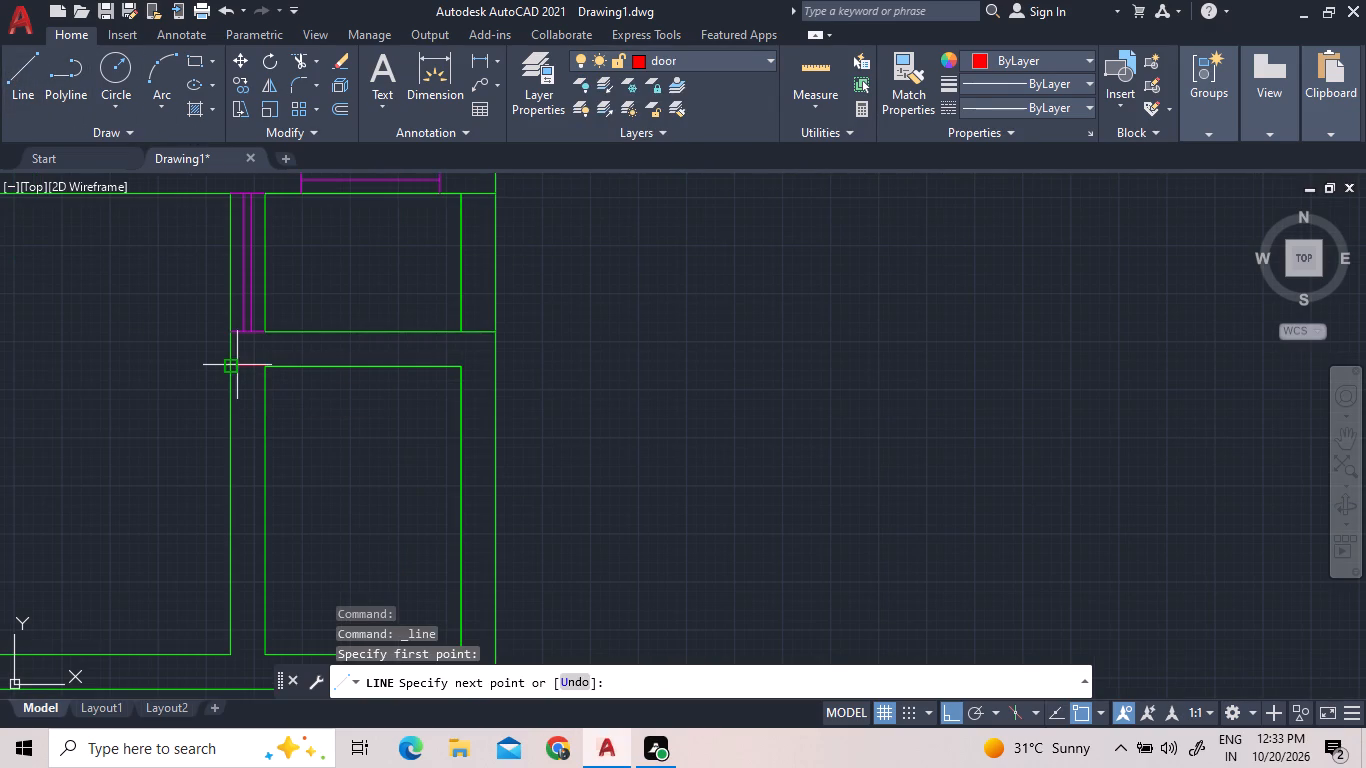
pyautogui.click(236, 363)
pyautogui.rightClick(312, 342)
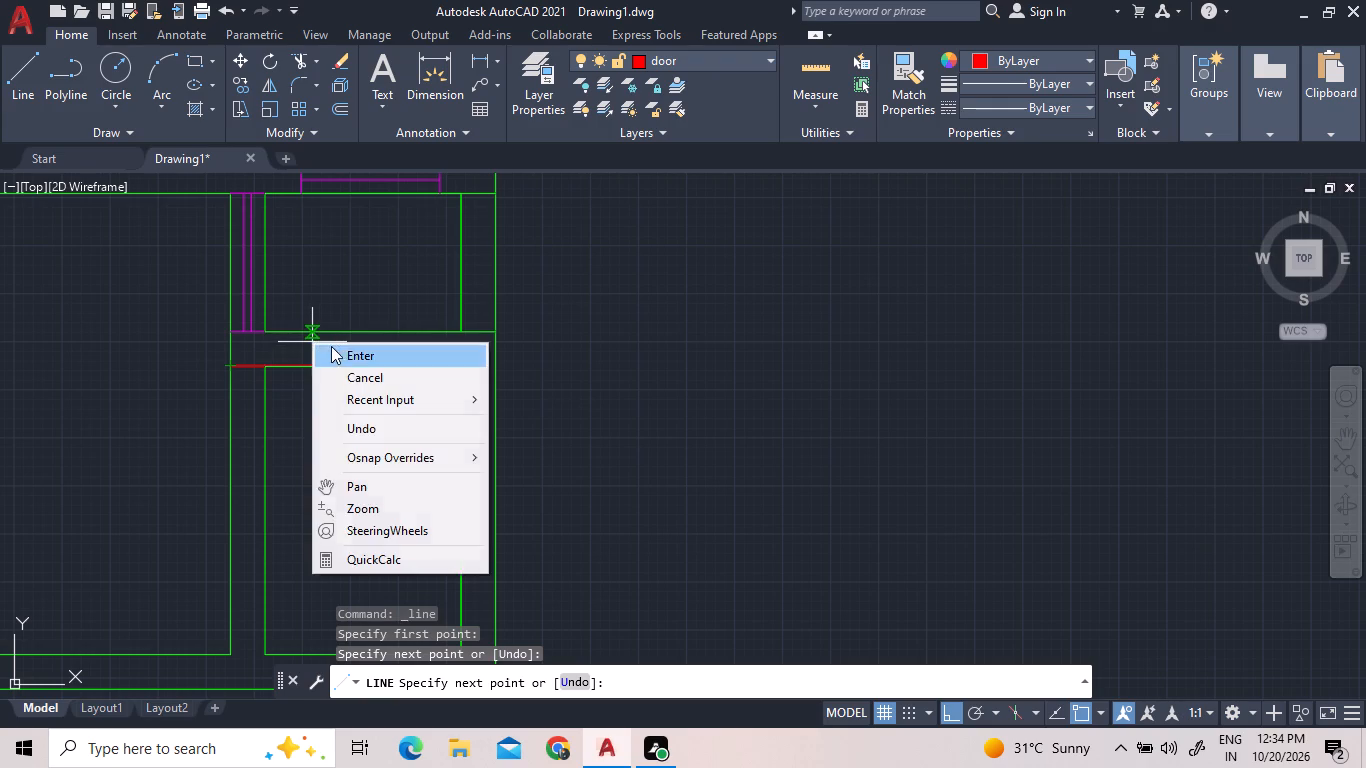
pyautogui.click(336, 346)
# Offset the door-layer line across the west wall 5" to the south.
pyautogui.scroll(-2, 333, 407)
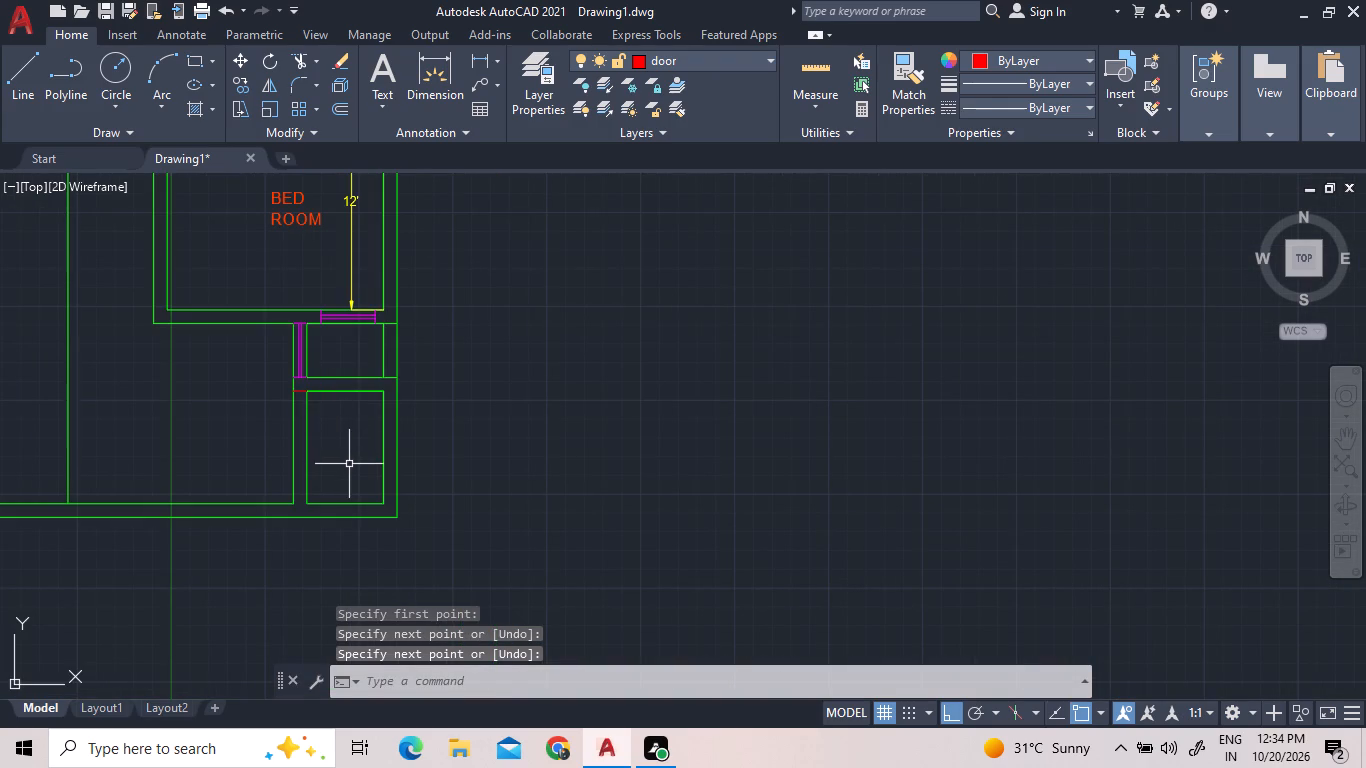
pyautogui.scroll(2, 343, 398)
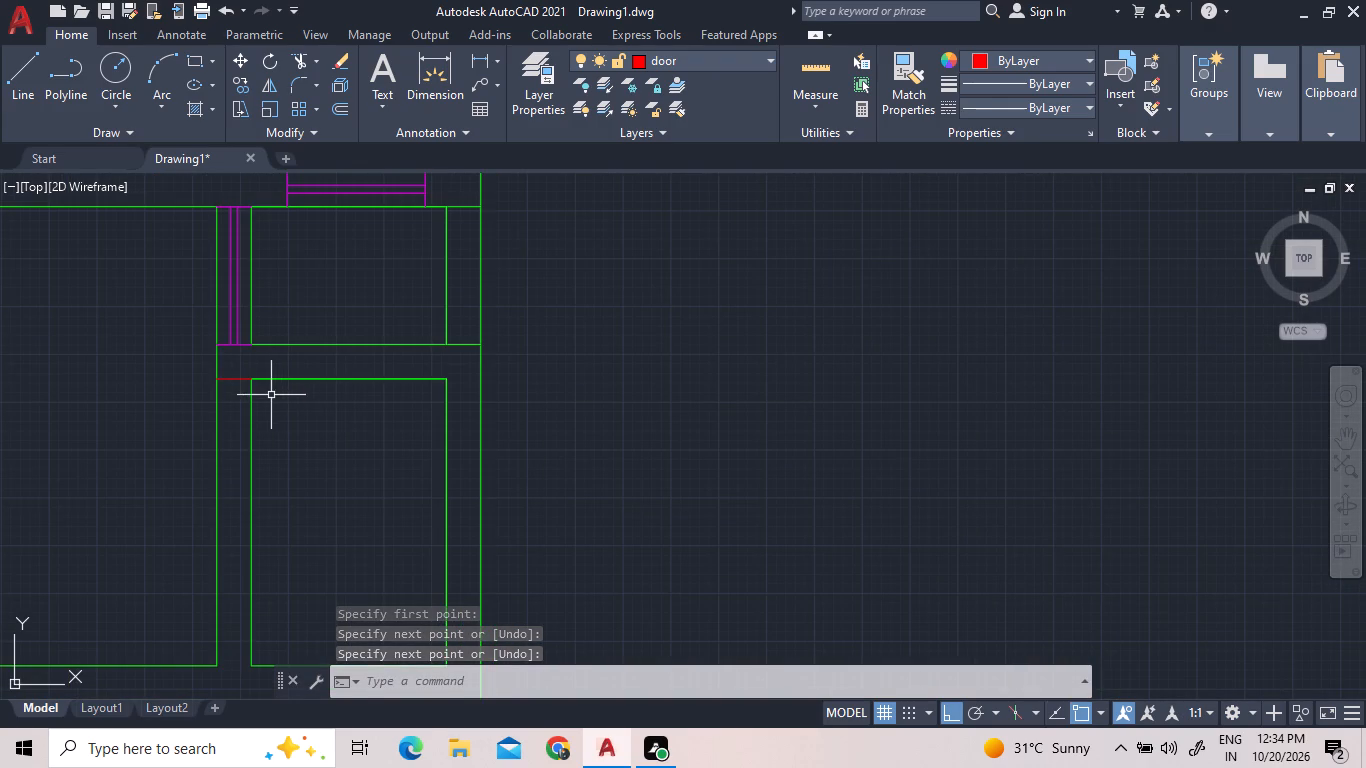
pyautogui.click(344, 109)
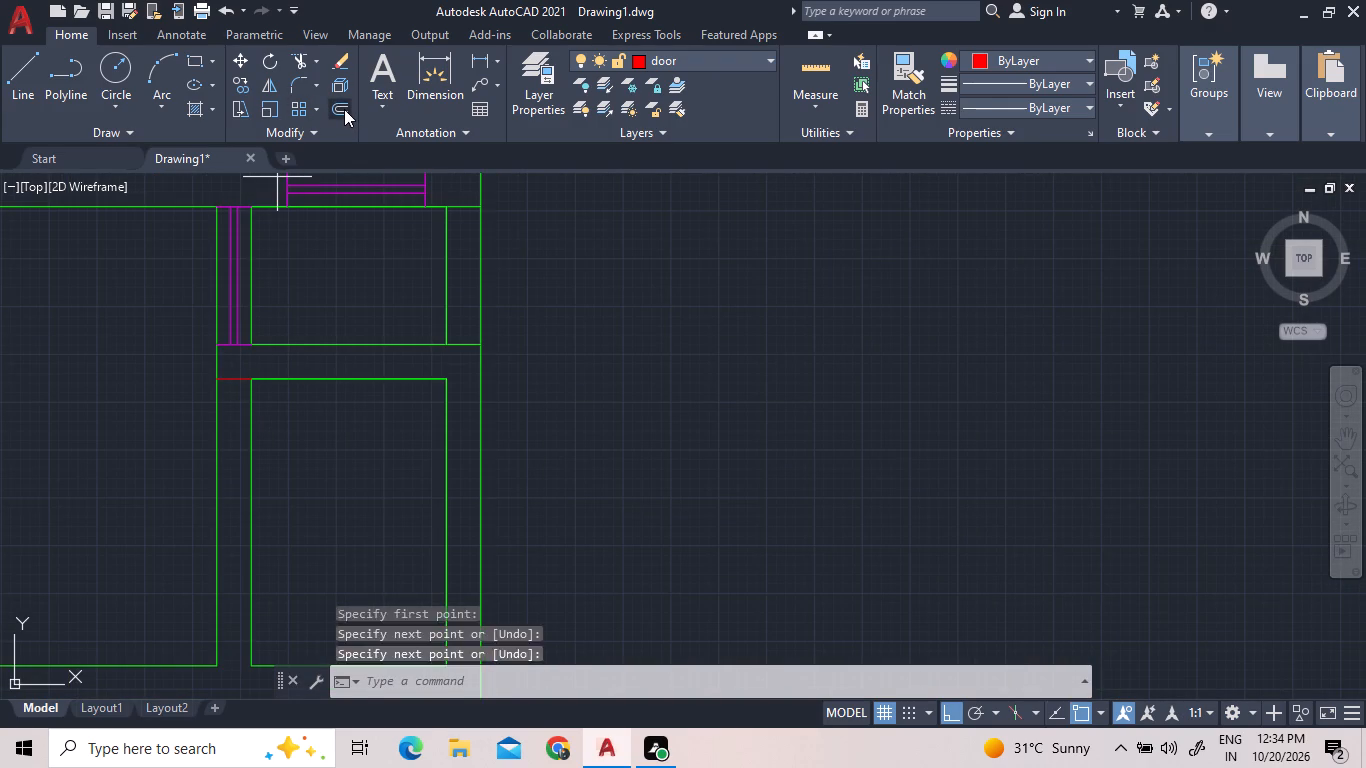
pyautogui.write('5"')
pyautogui.press('Return')
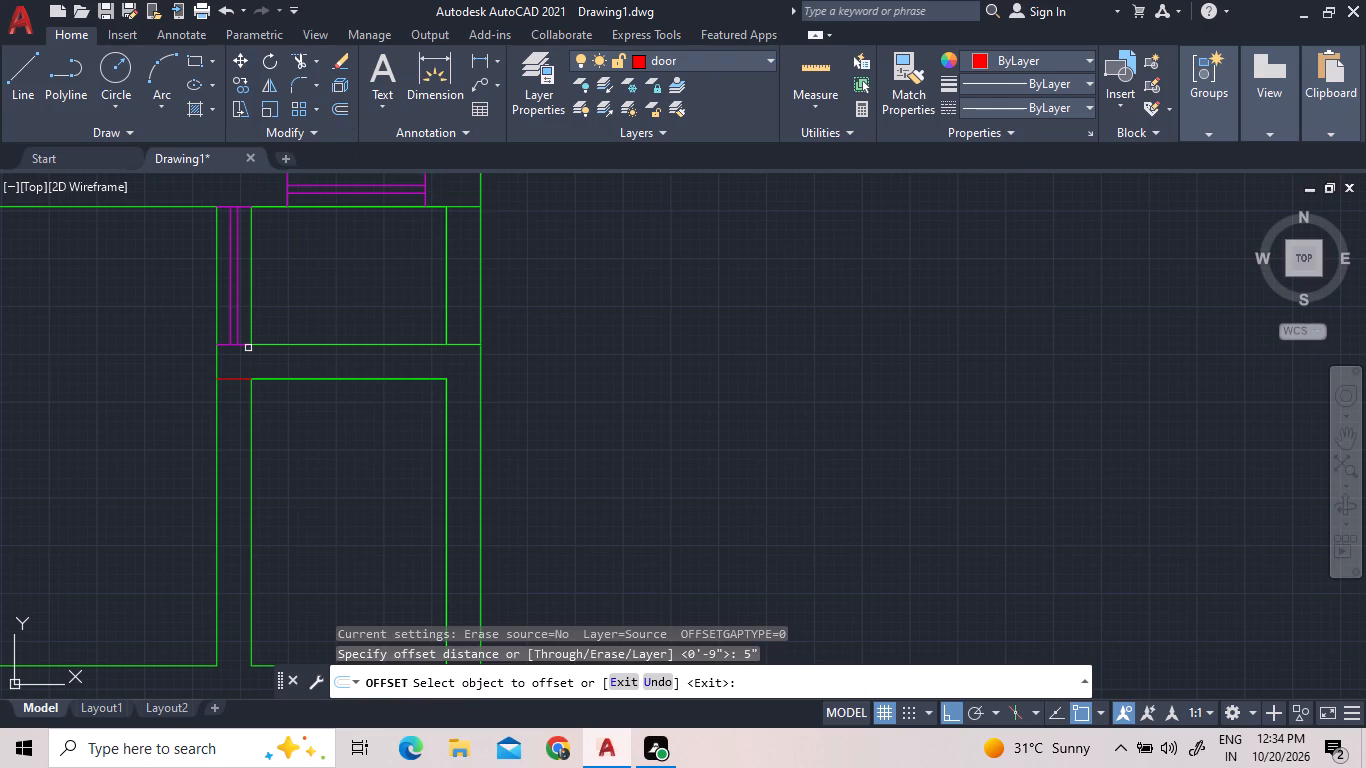
pyautogui.click(233, 377)
pyautogui.click(233, 411)
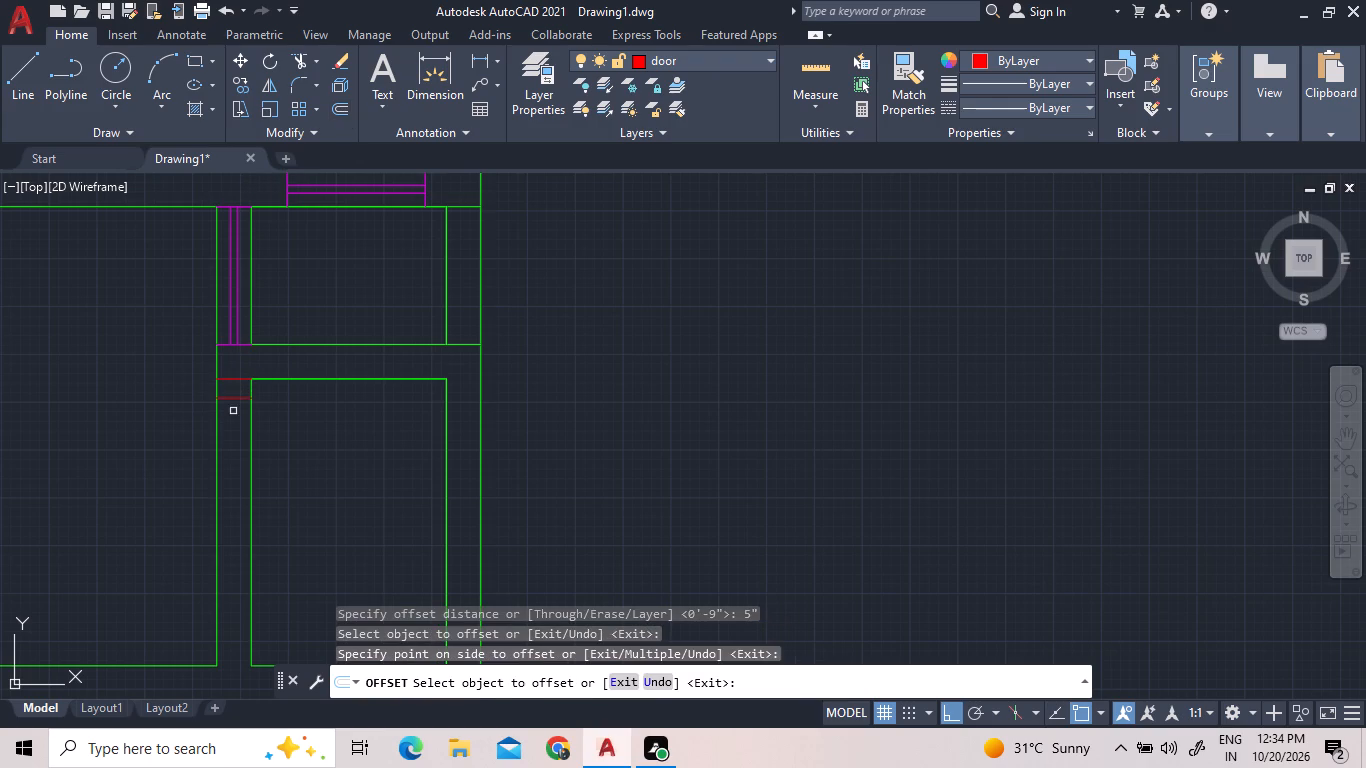
pyautogui.rightClick(259, 411)
pyautogui.click(276, 424)
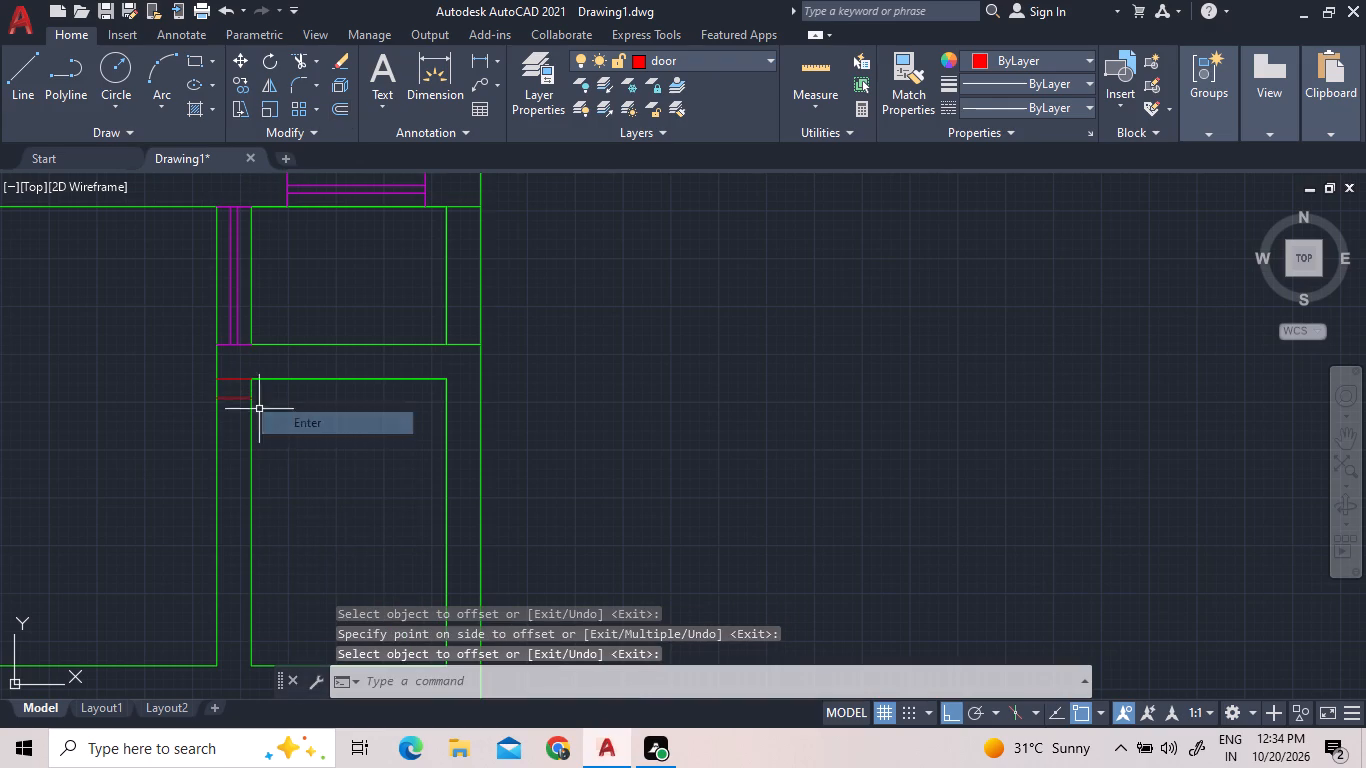
# Insert a Door - Imperial block from the architectural tool palette in the empty space east of the plan.
pyautogui.rightClick(323, 440)
pyautogui.click(329, 439)
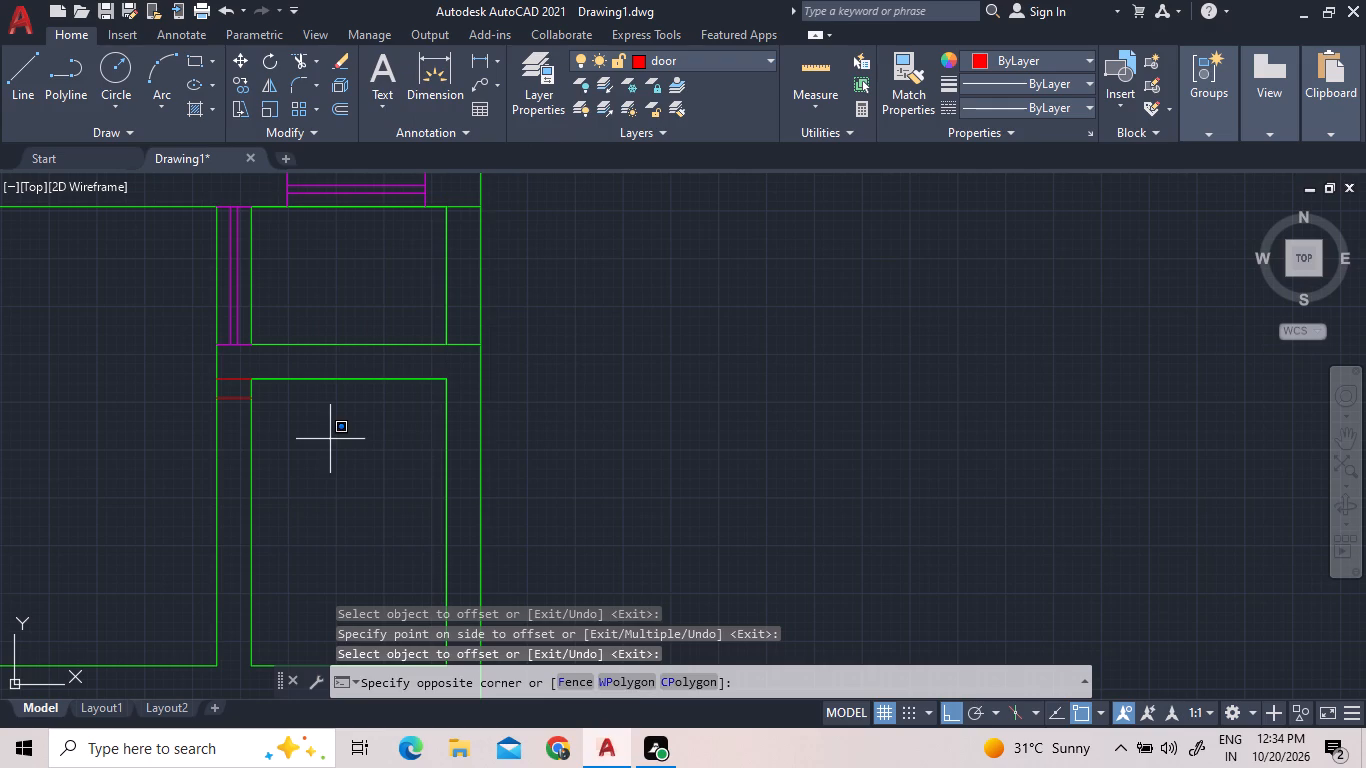
pyautogui.write('TP')
pyautogui.press('Return')
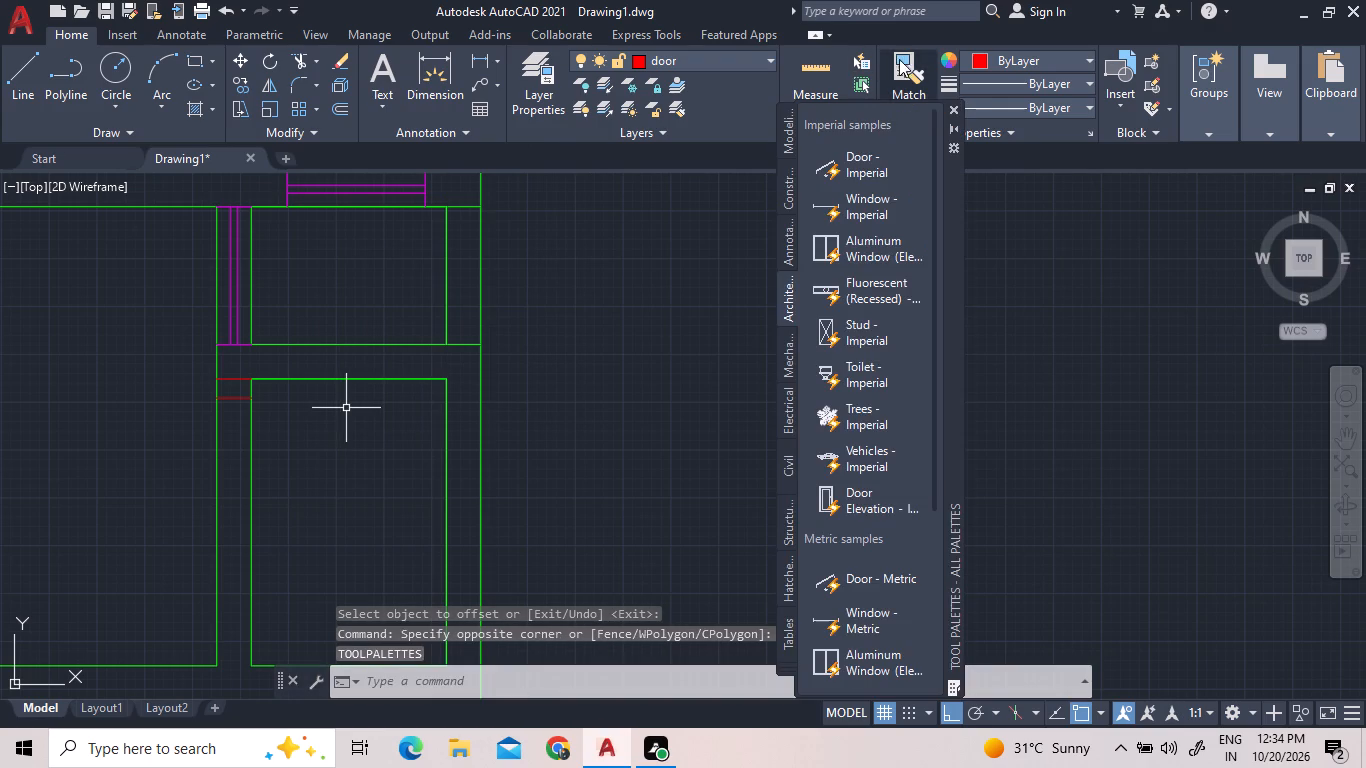
pyautogui.moveTo(861, 159); pyautogui.dragTo(650, 326)
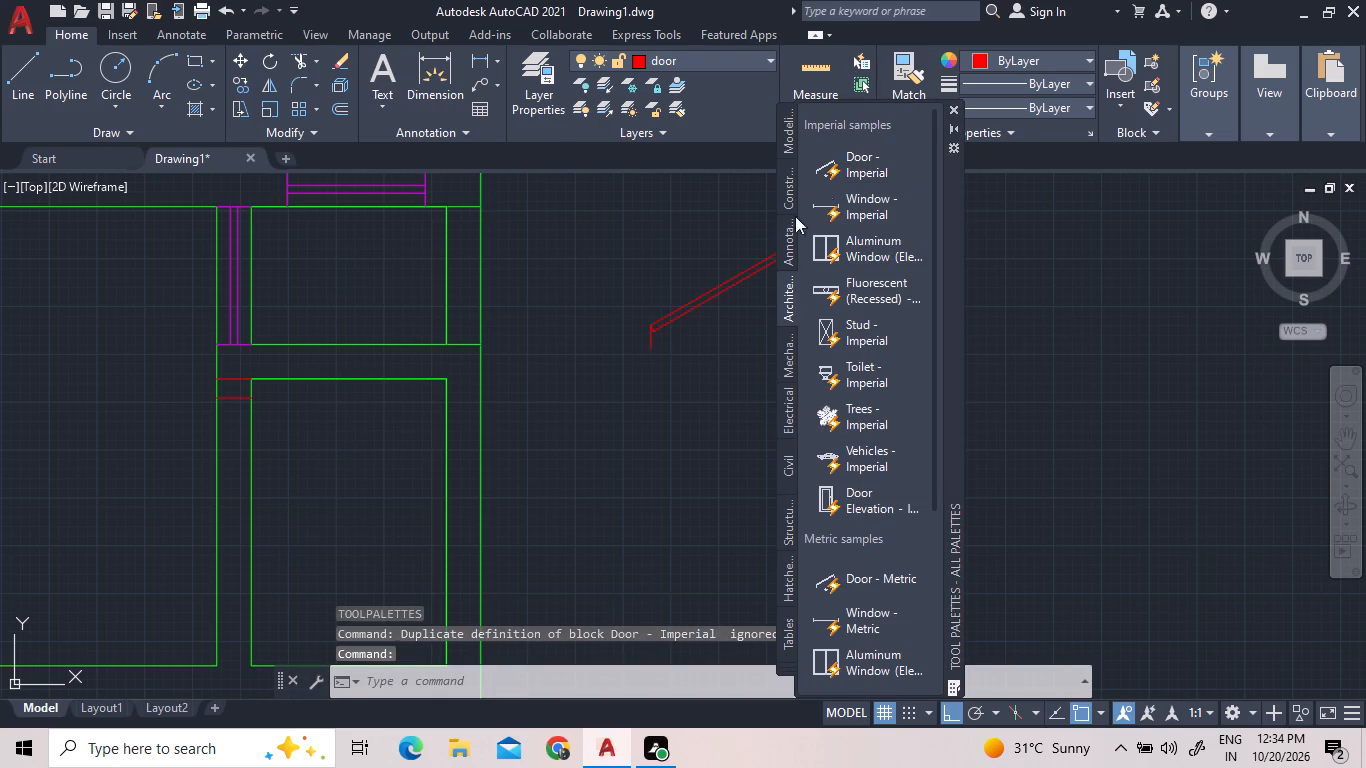
pyautogui.click(949, 107)
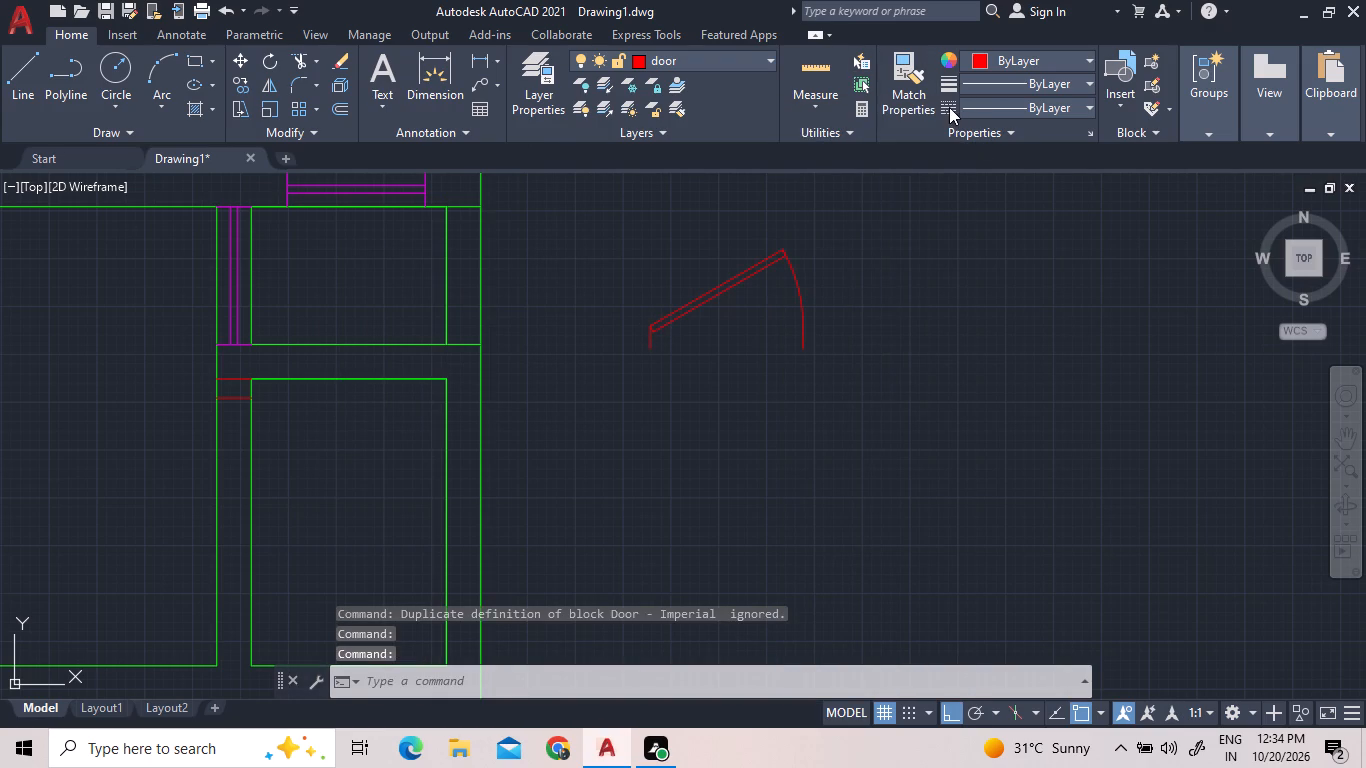
# Set the inserted door block's opening angle to 90° so the leaf stands perpendicular to the opening.
pyautogui.click(745, 306)
pyautogui.click(705, 256)
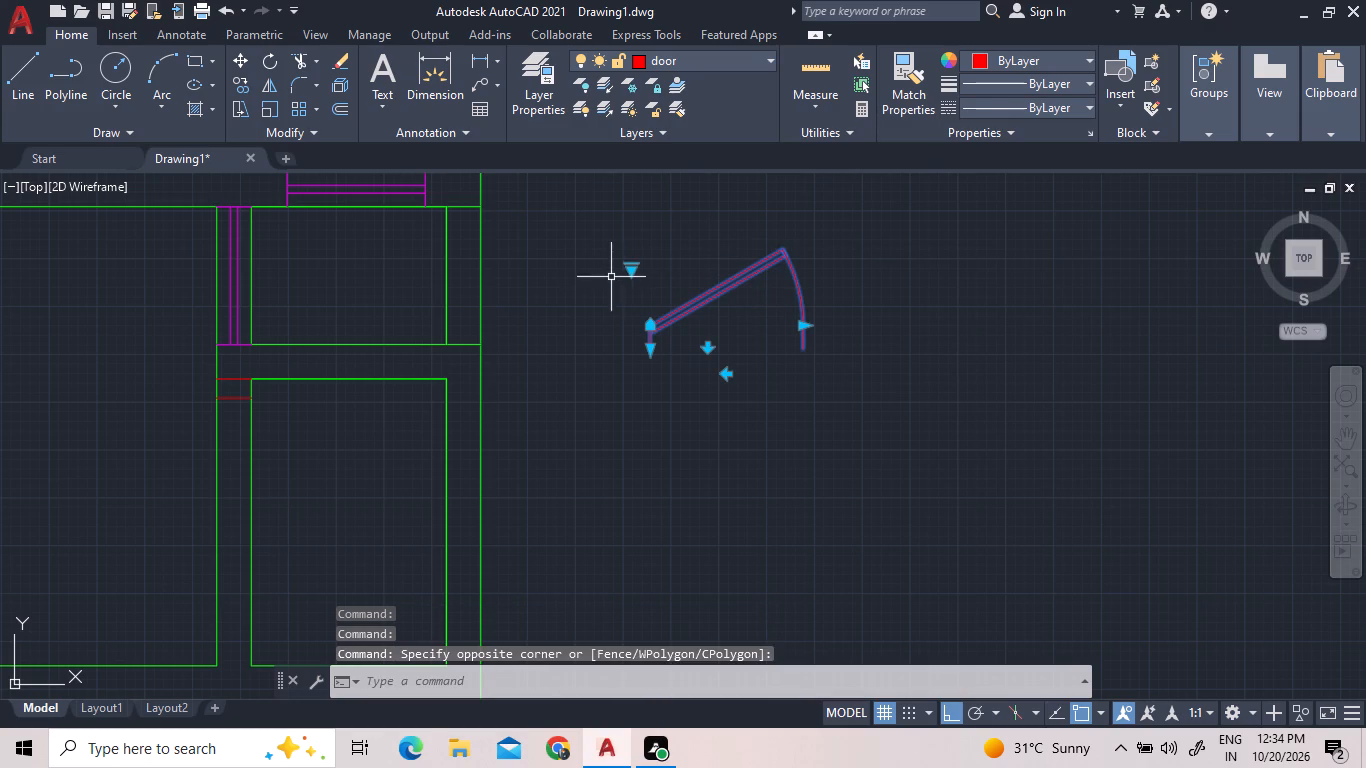
pyautogui.click(634, 271)
pyautogui.click(645, 354)
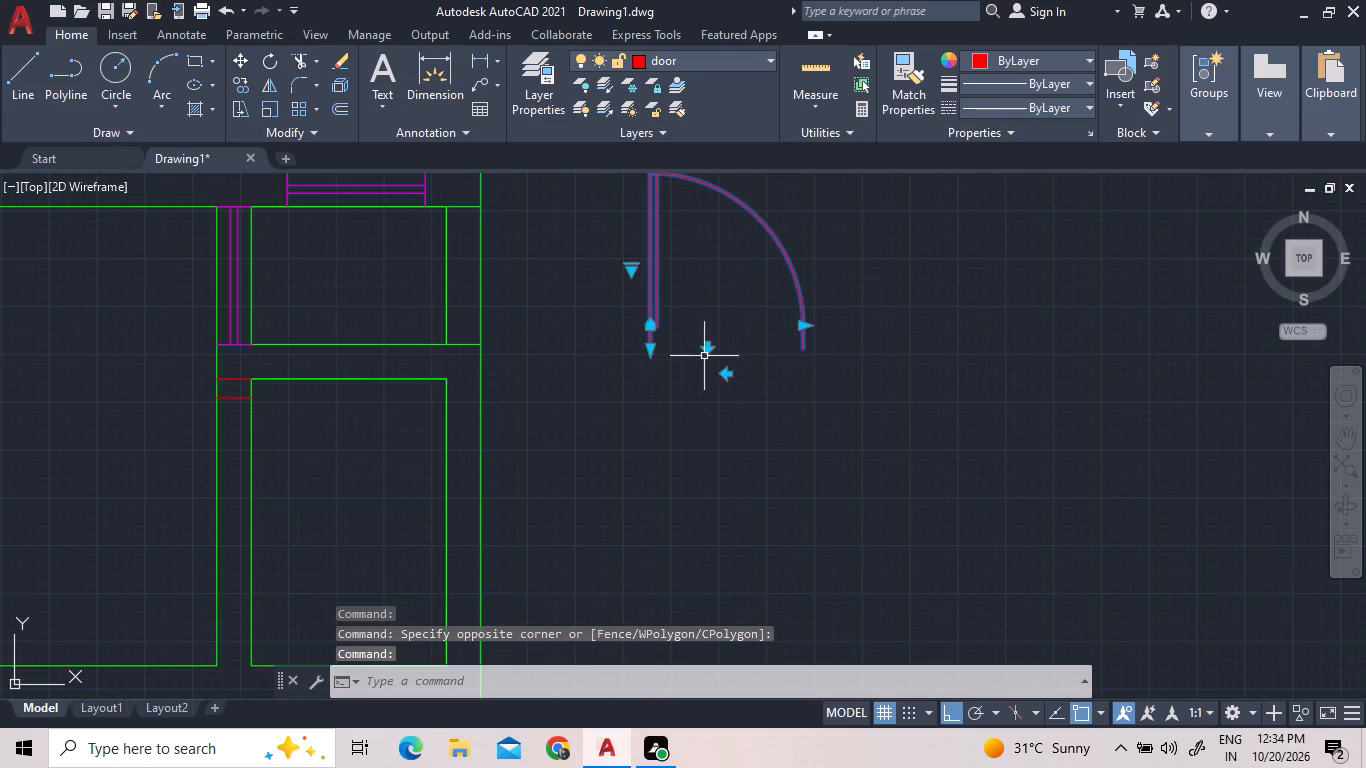
pyautogui.click(704, 352)
pyautogui.click(707, 325)
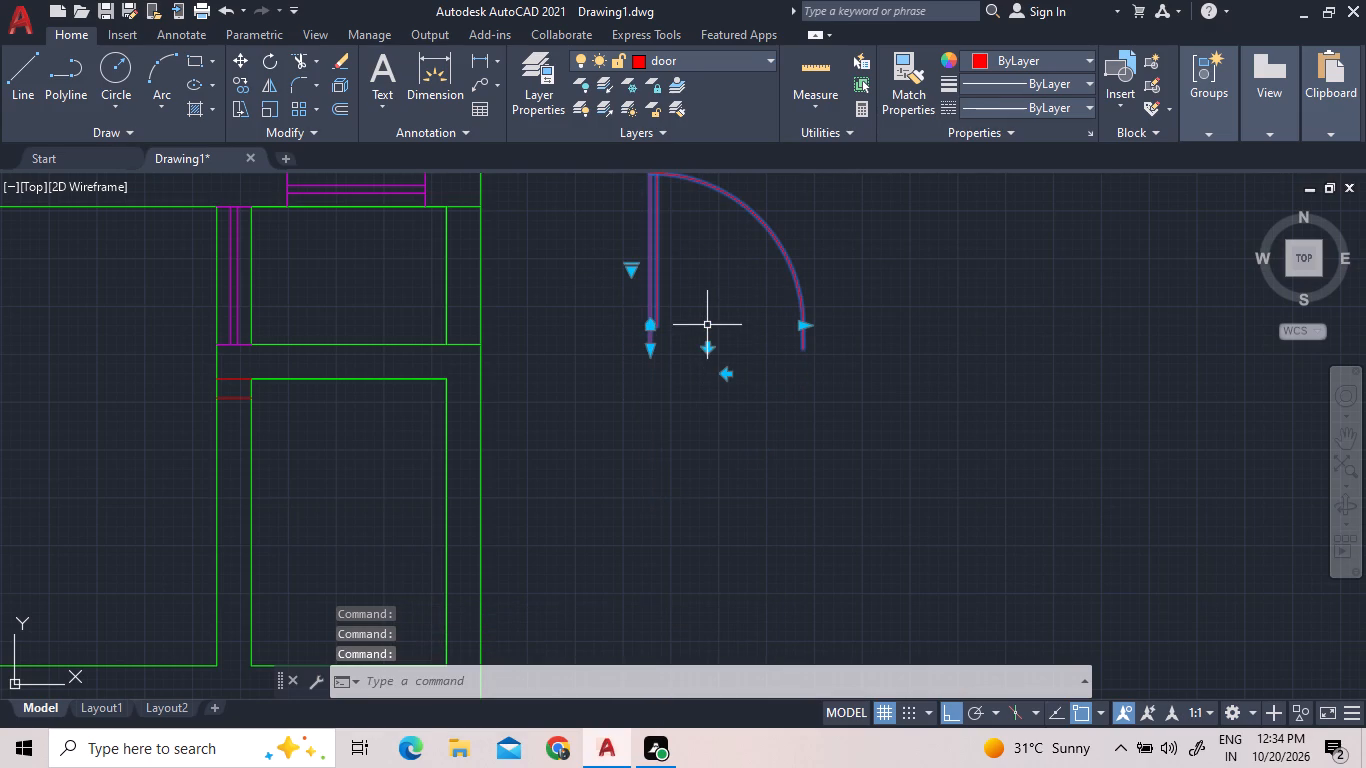
# Rotate the door block 270° about the bottom end of its east jamb.
pyautogui.rightClick(770, 340)
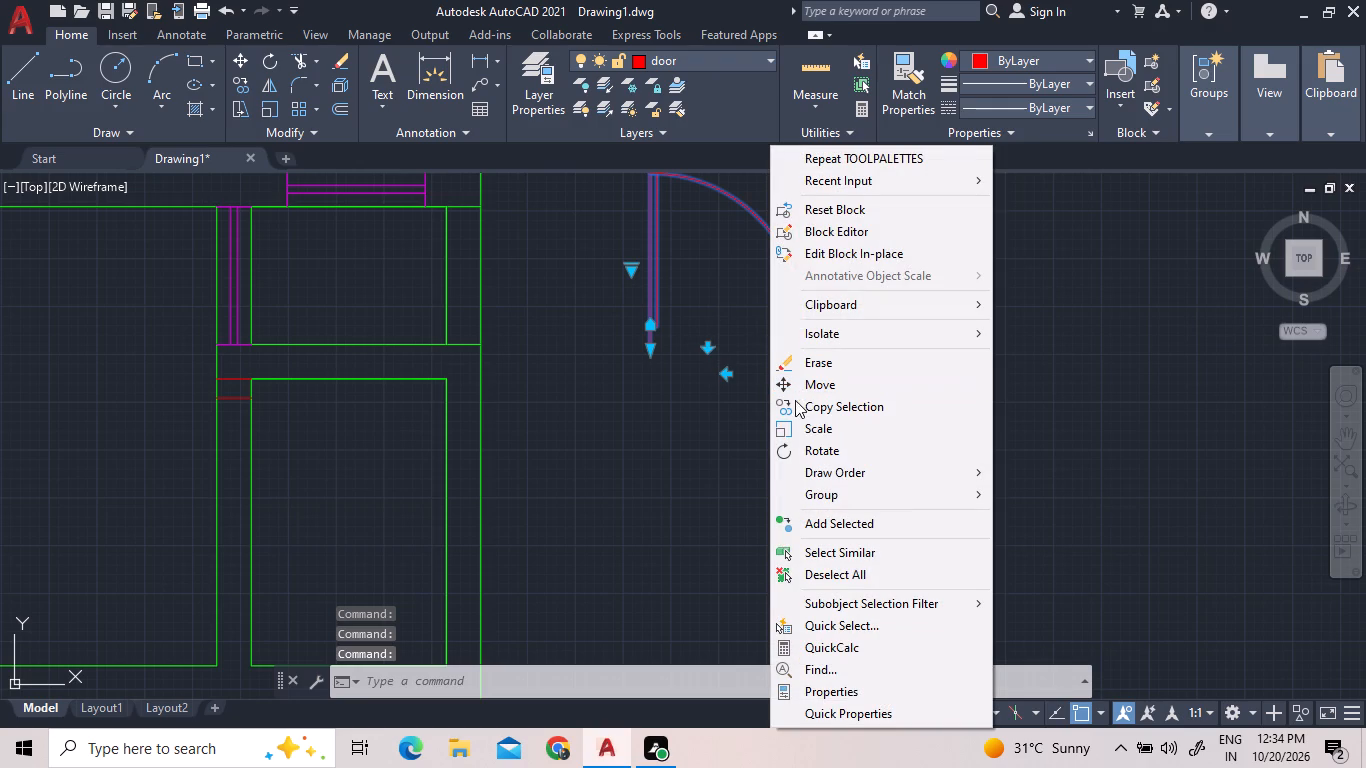
pyautogui.click(805, 443)
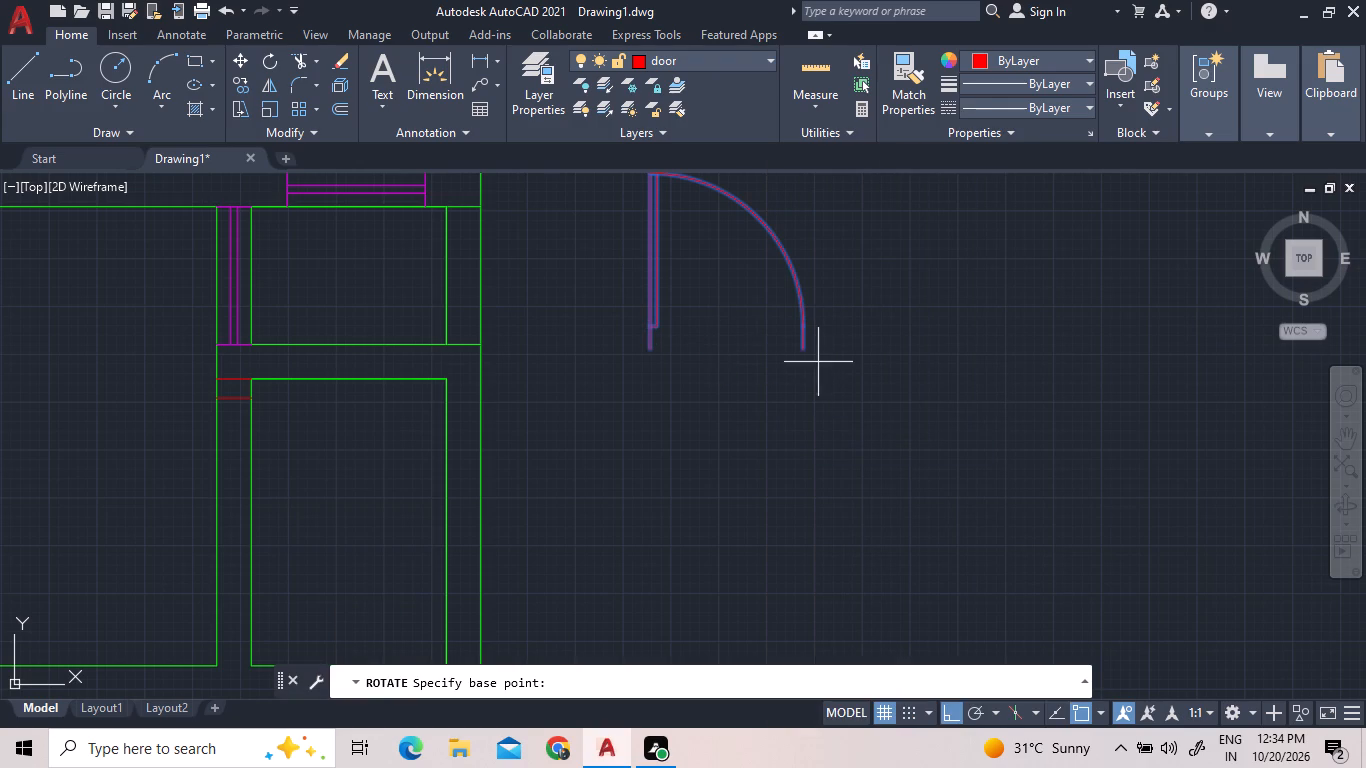
pyautogui.click(806, 352)
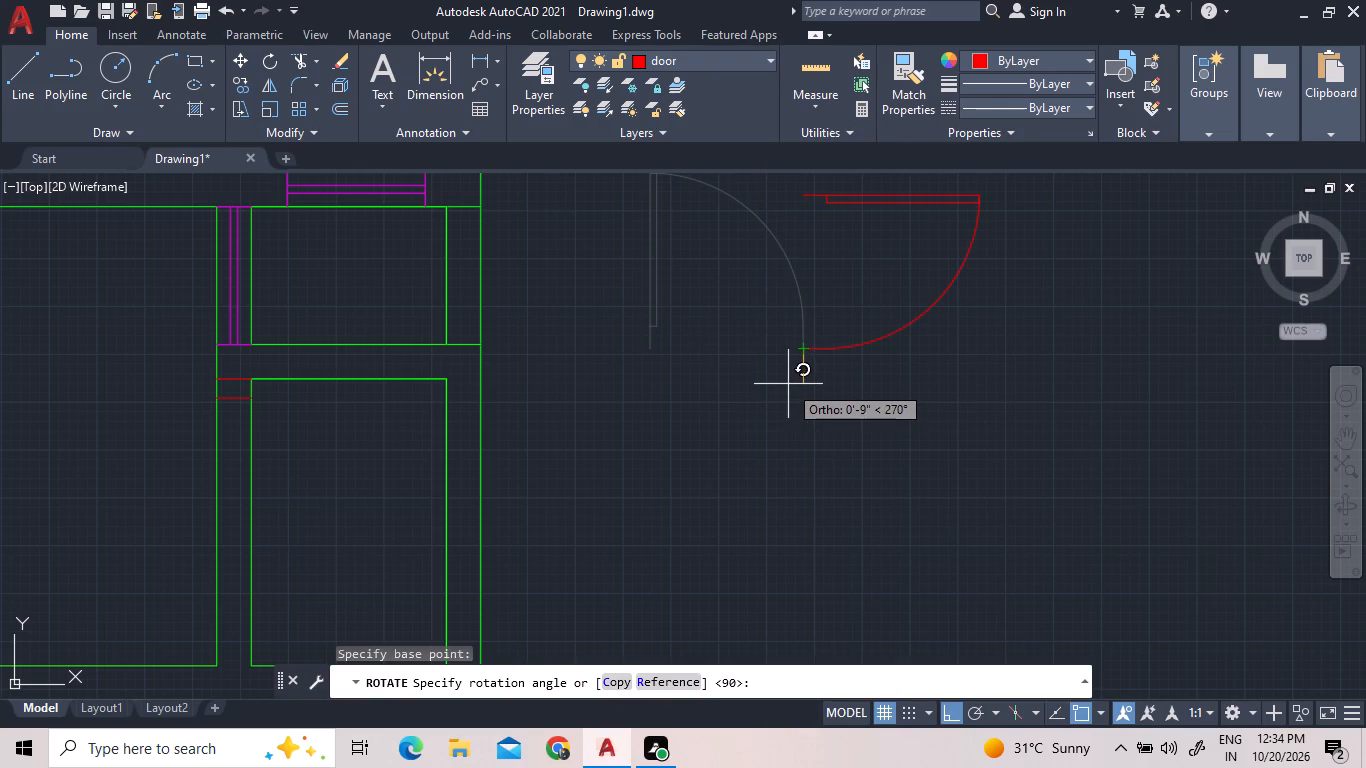
pyautogui.click(788, 384)
# Move the door block by its northwest jamb end to the east end of the 5" offset line in the south room's west wall.
pyautogui.moveTo(883, 375); pyautogui.dragTo(879, 349)
pyautogui.click(838, 281)
pyautogui.rightClick(838, 281)
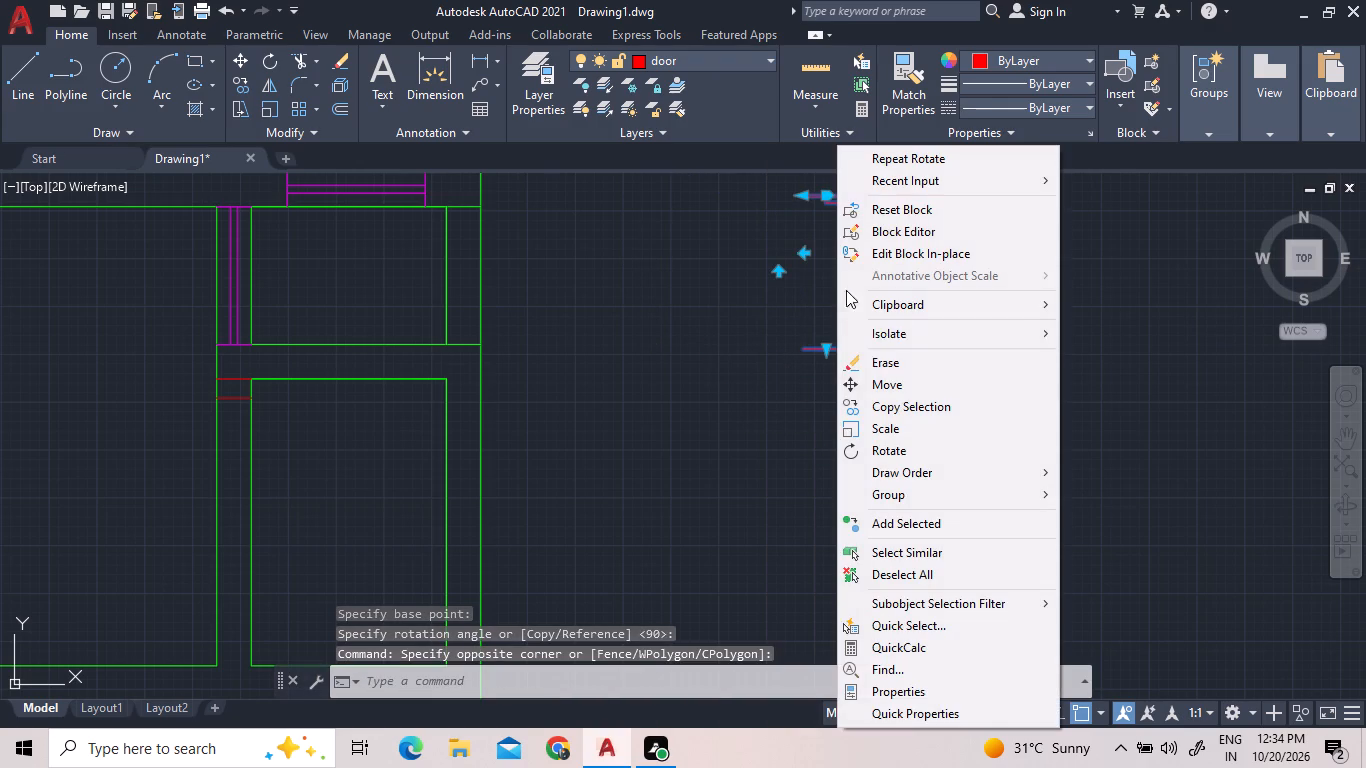
pyautogui.click(880, 378)
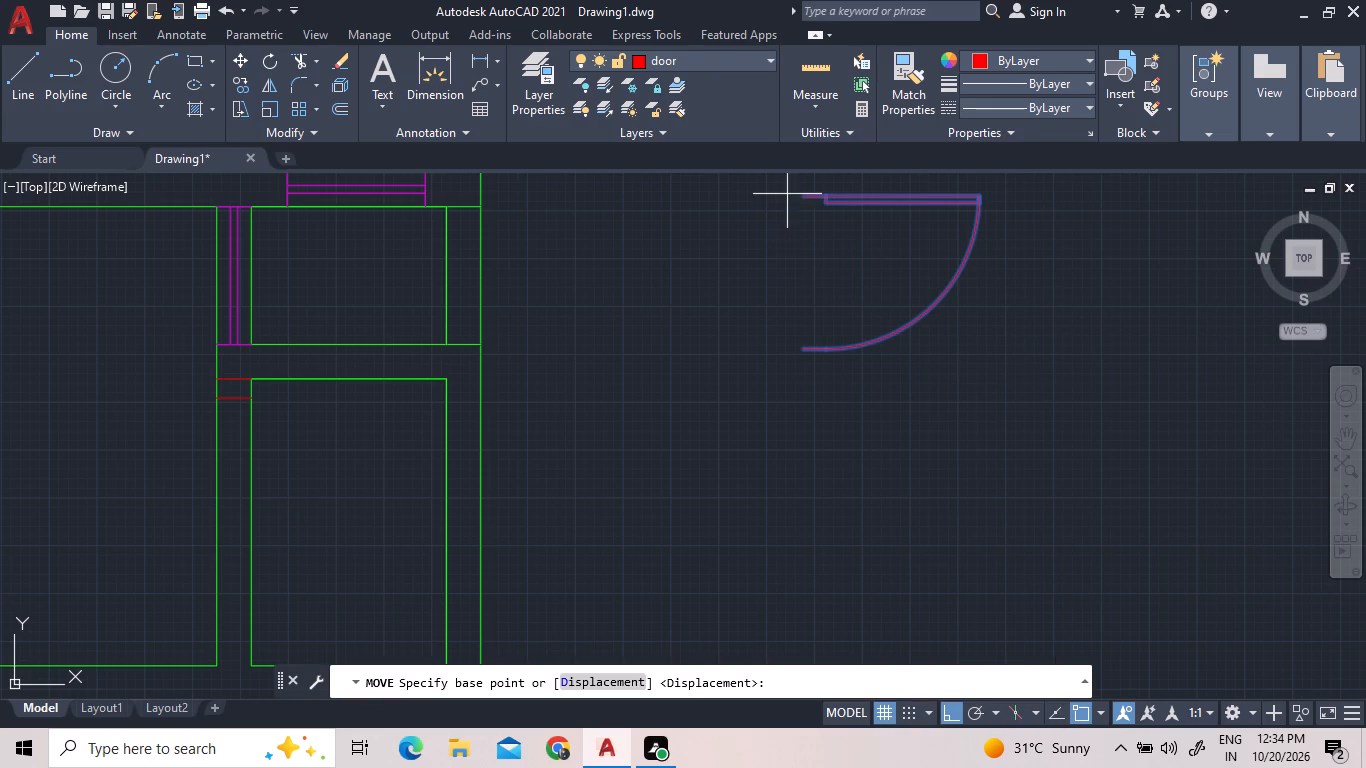
pyautogui.click(802, 200)
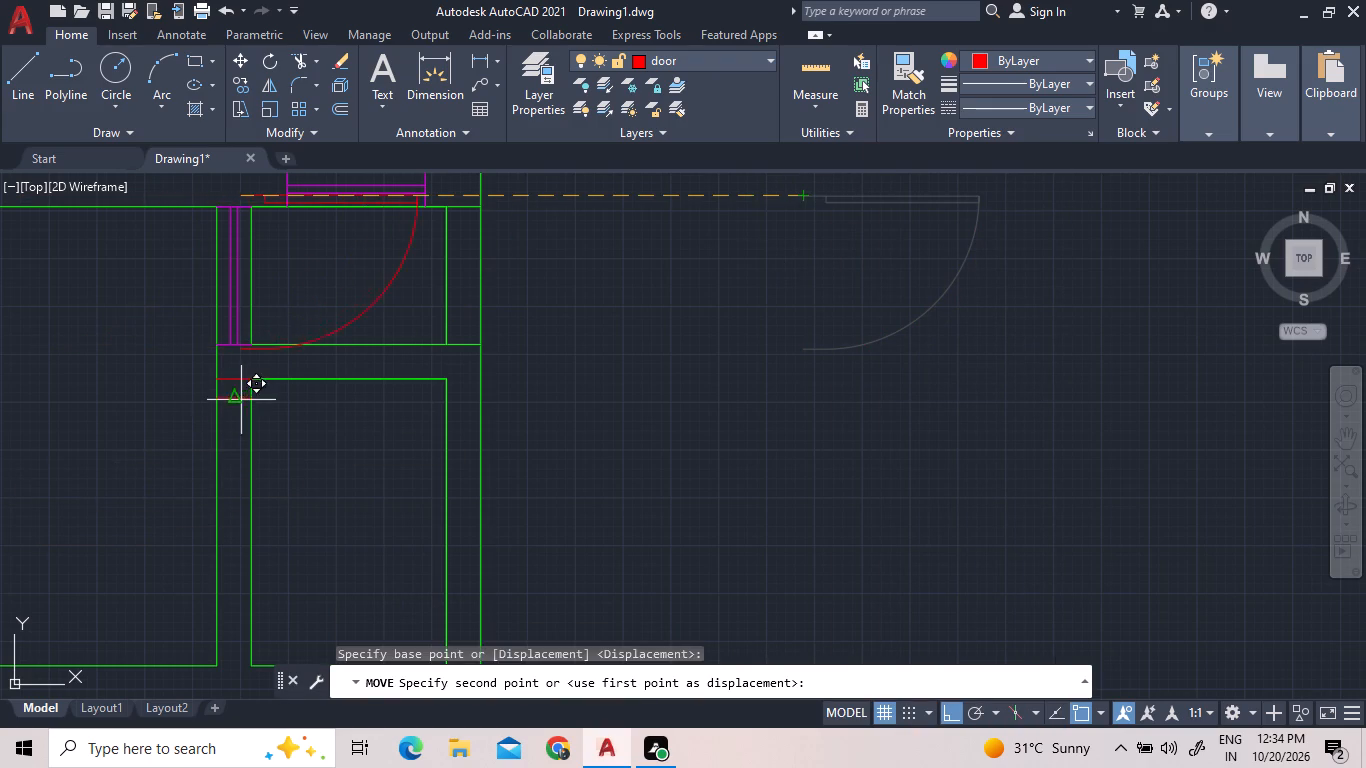
pyautogui.click(249, 400)
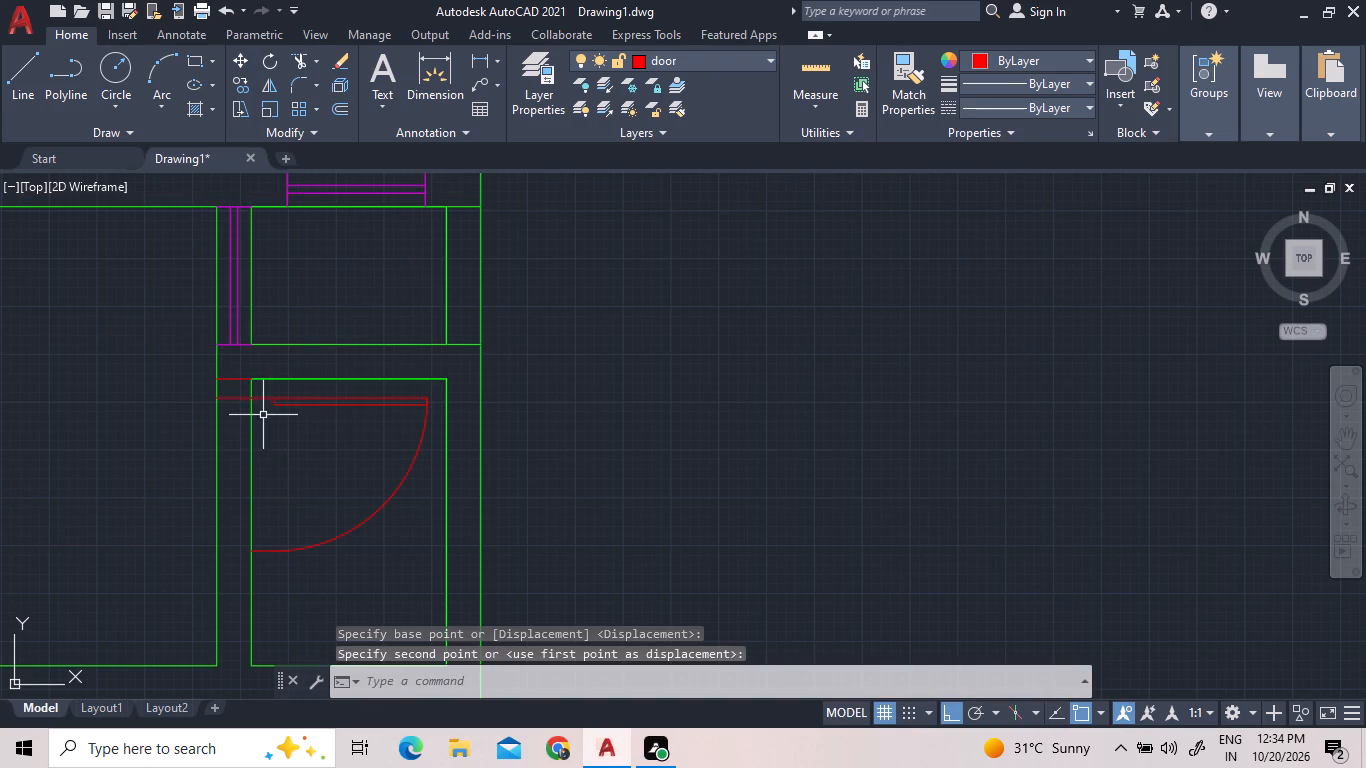
# Move the southeast room's door block west by its jamb corner to the west end of the 5" offset line.
pyautogui.scroll(1, 237, 398)
pyautogui.click(336, 418)
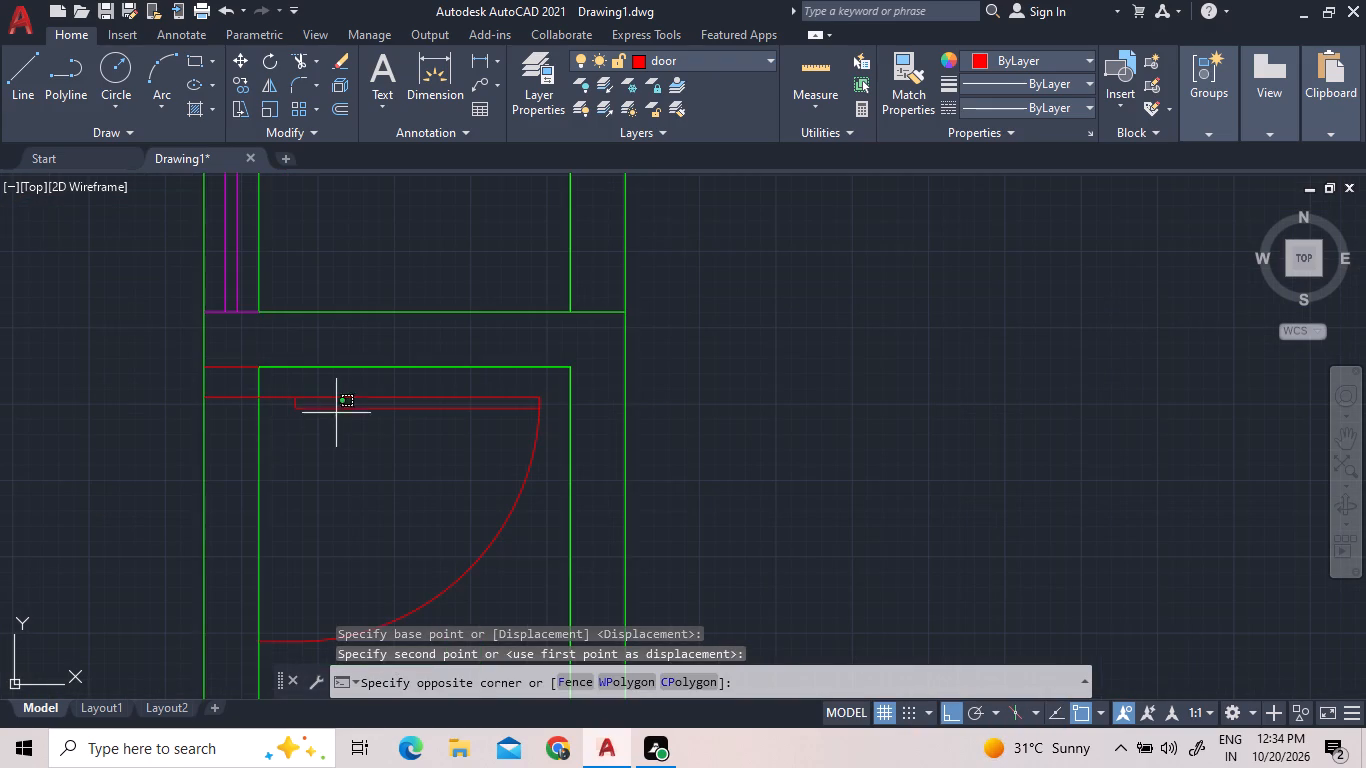
pyautogui.click(323, 388)
pyautogui.rightClick(294, 444)
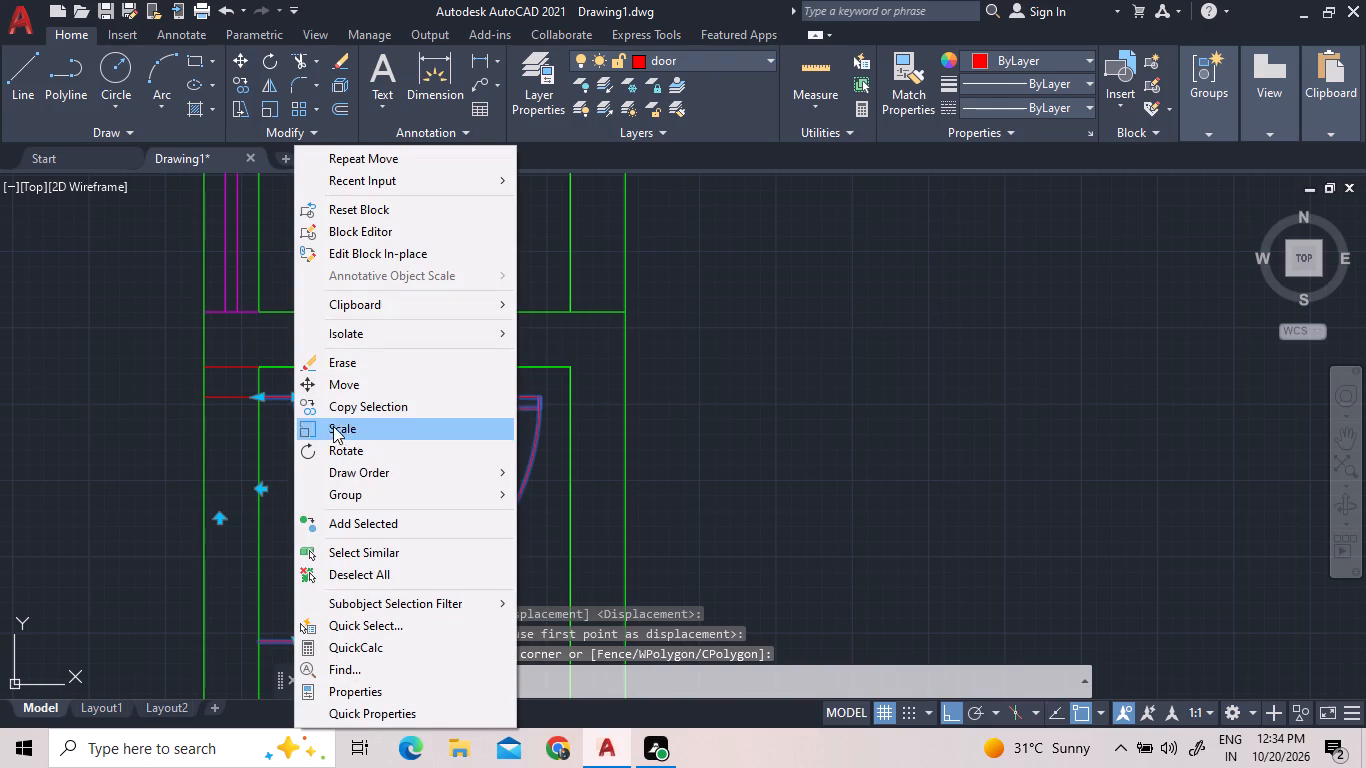
pyautogui.click(324, 393)
pyautogui.scroll(4, 236, 388)
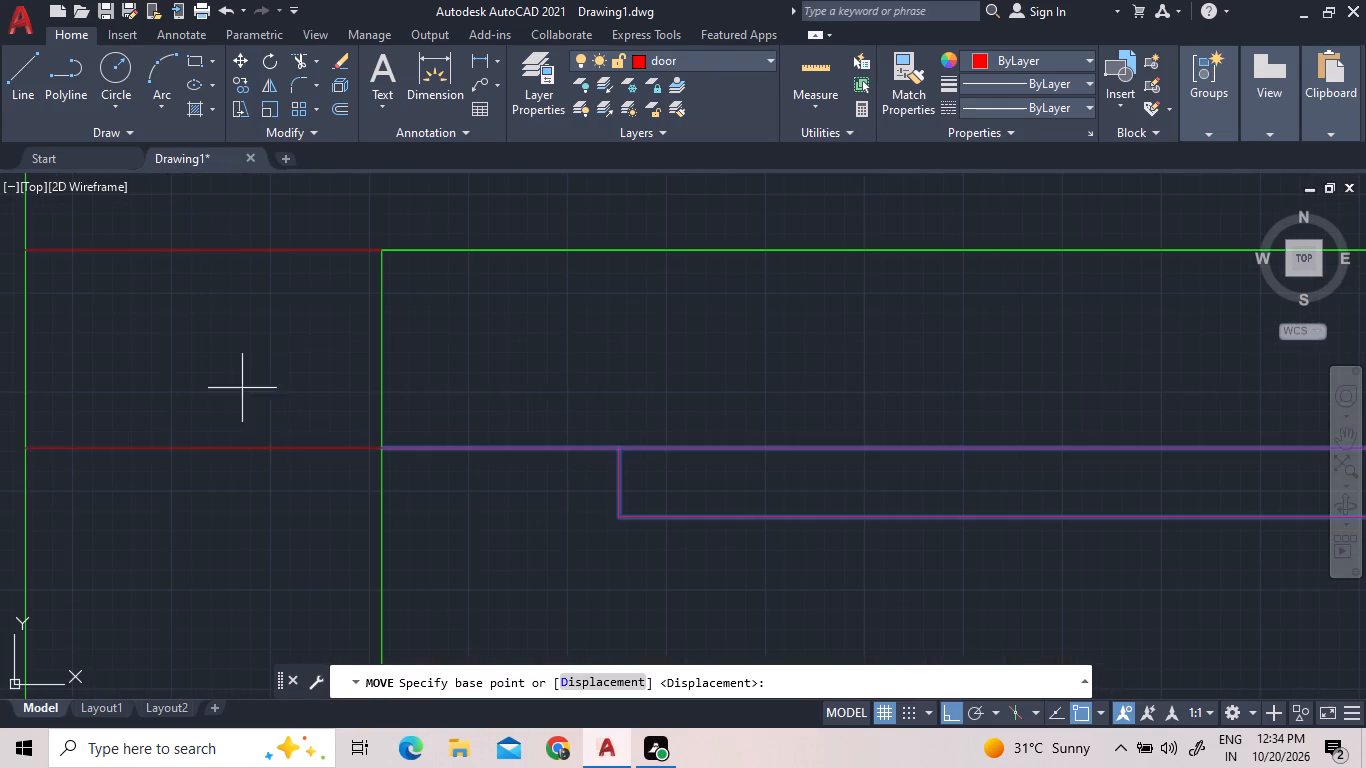
pyautogui.click(382, 448)
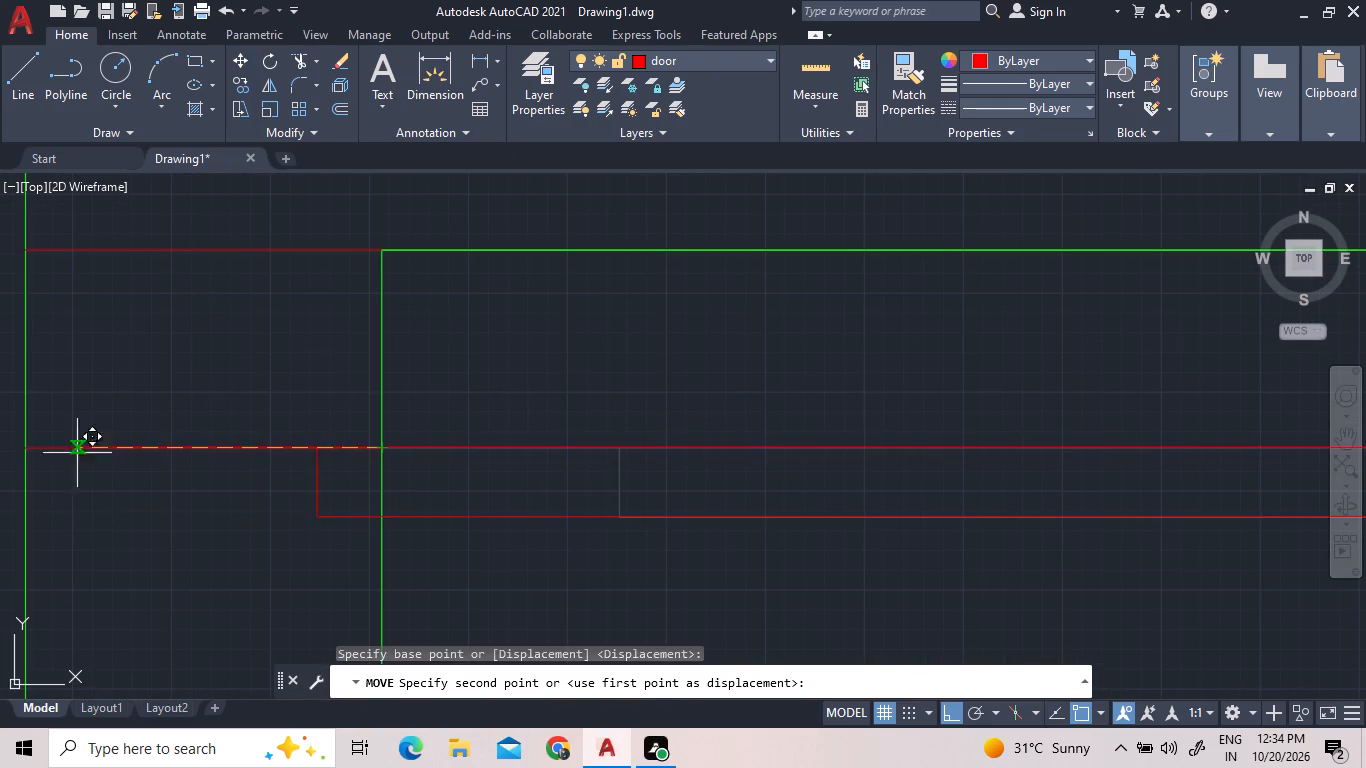
pyautogui.click(31, 445)
pyautogui.scroll(-4, 271, 383)
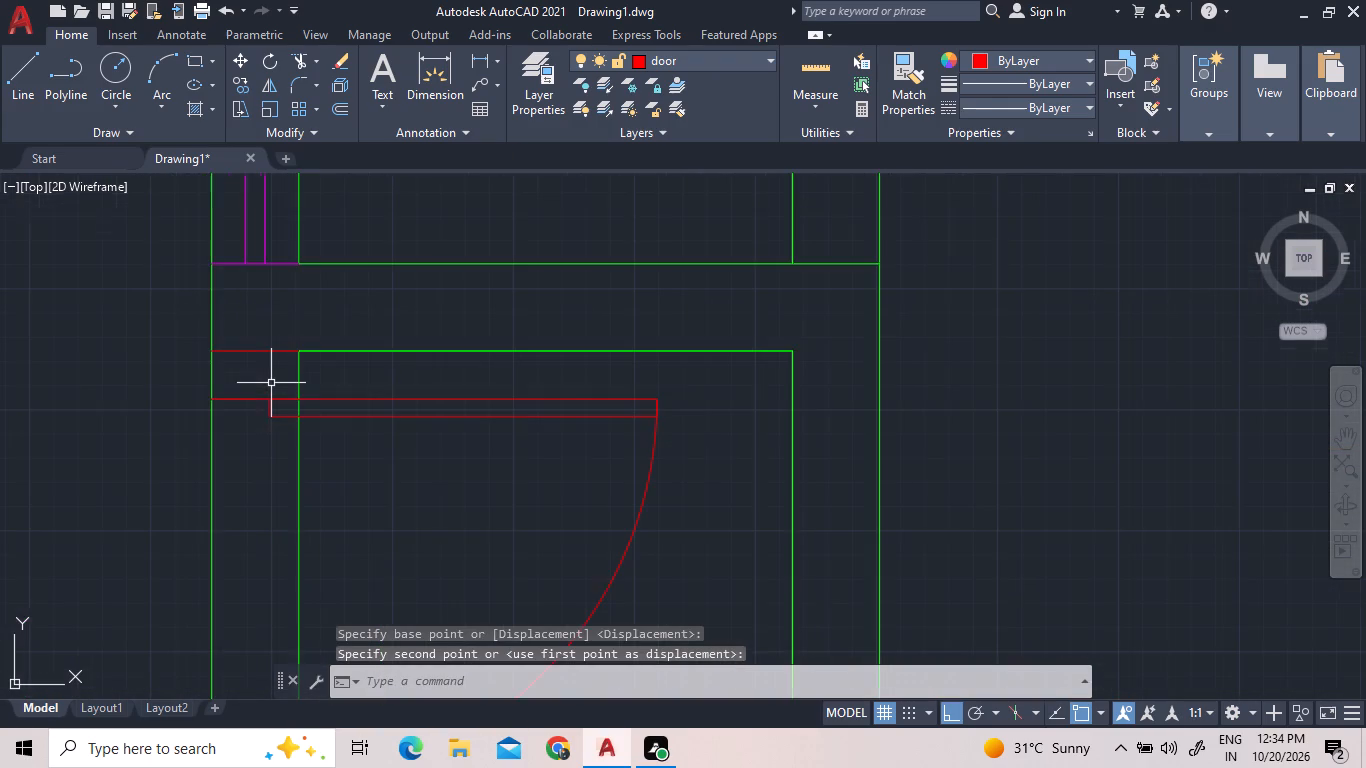
# Trim both west wall lines of the southeast room out of the door opening between the jambs.
pyautogui.scroll(-1, 271, 383)
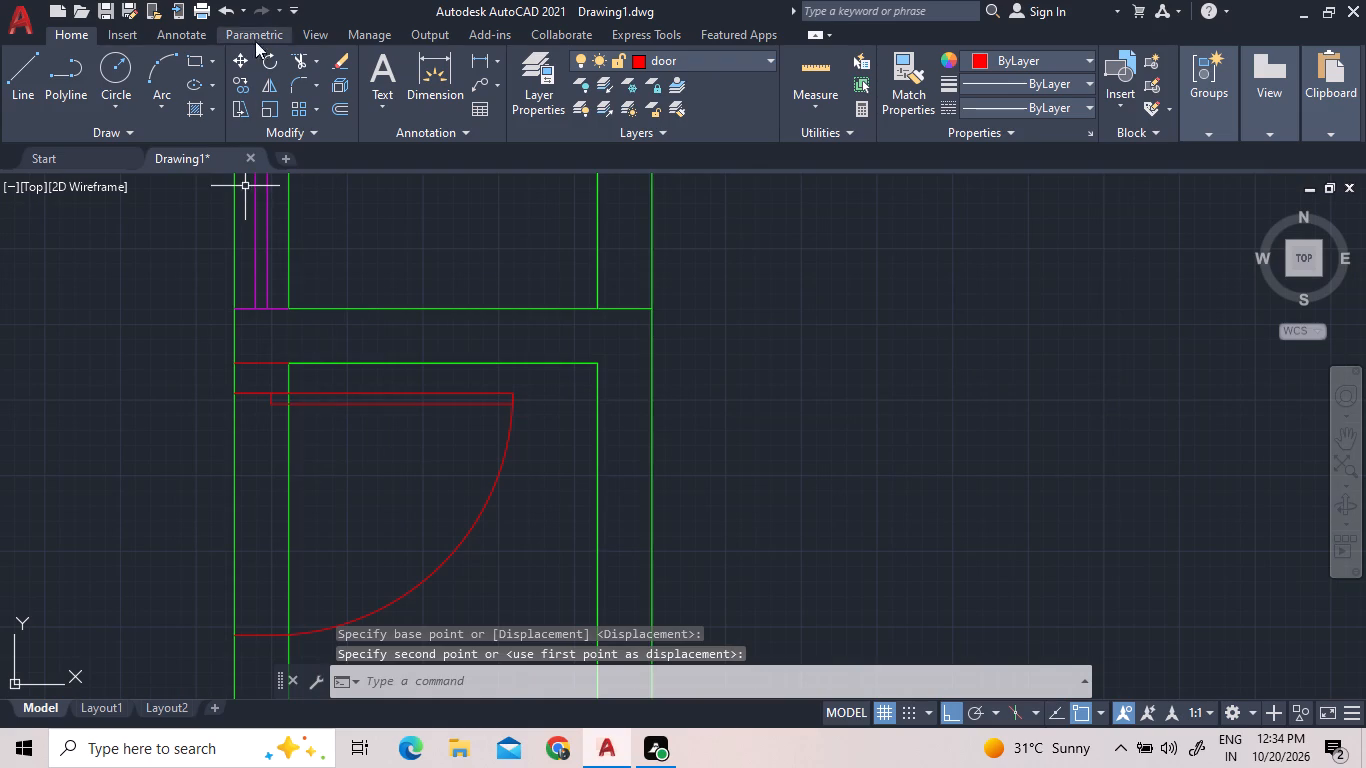
pyautogui.click(301, 69)
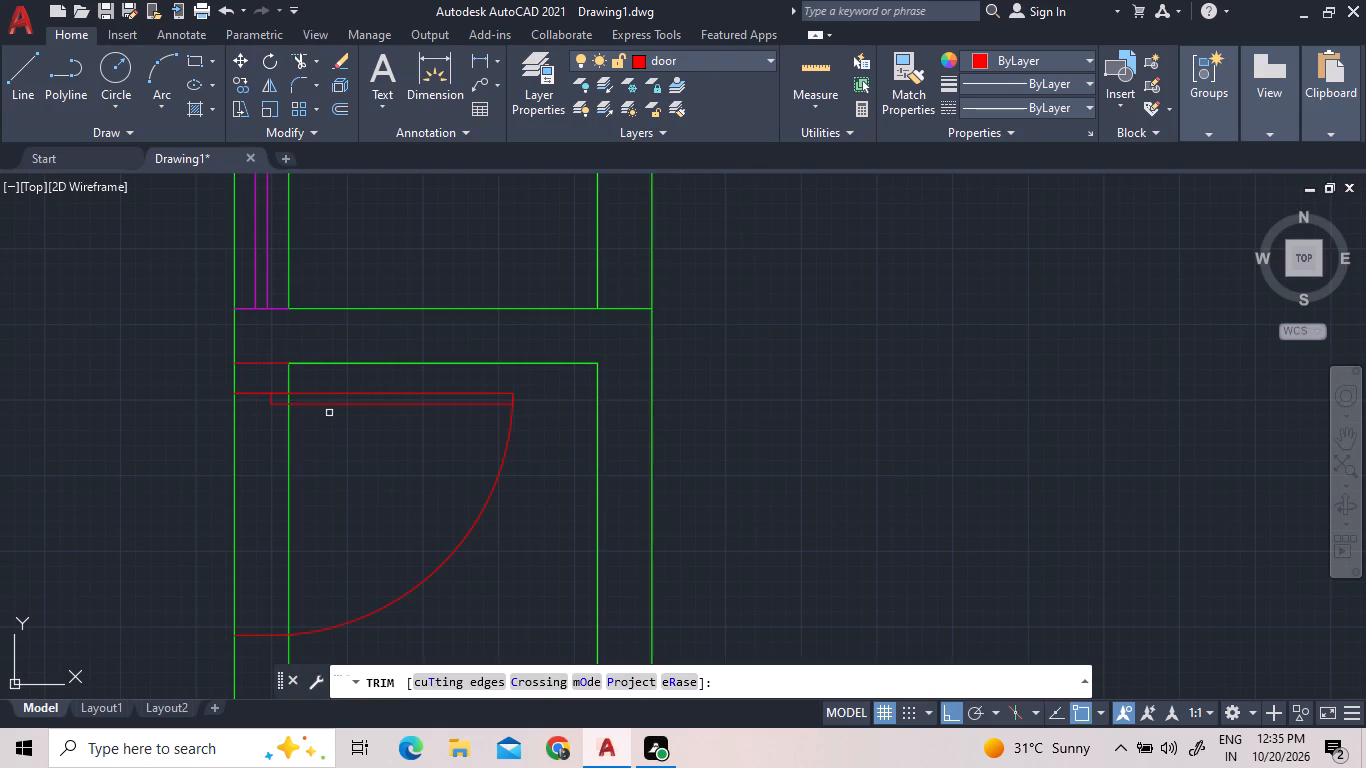
pyautogui.click(287, 401)
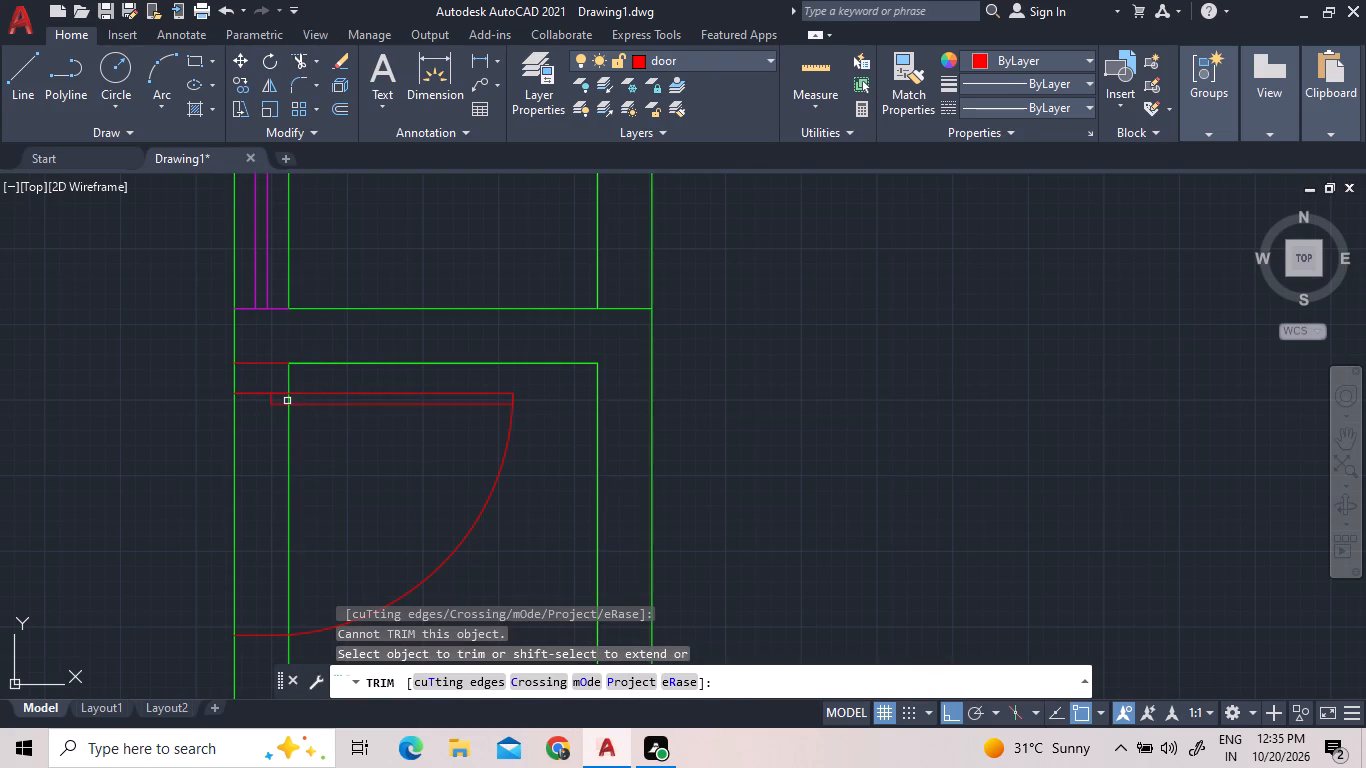
pyautogui.click(289, 400)
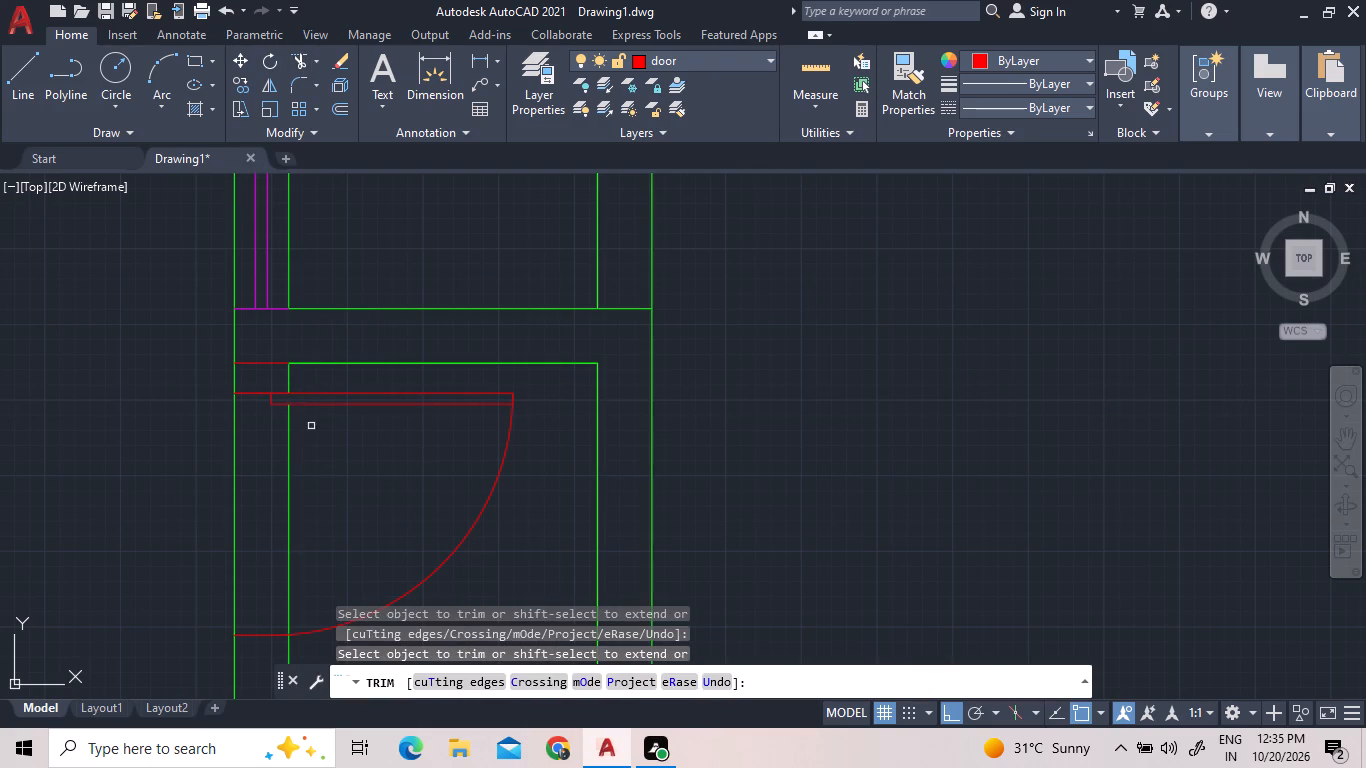
pyautogui.moveTo(313, 436); pyautogui.dragTo(302, 437)
pyautogui.click(195, 454)
pyautogui.scroll(-3, 390, 522)
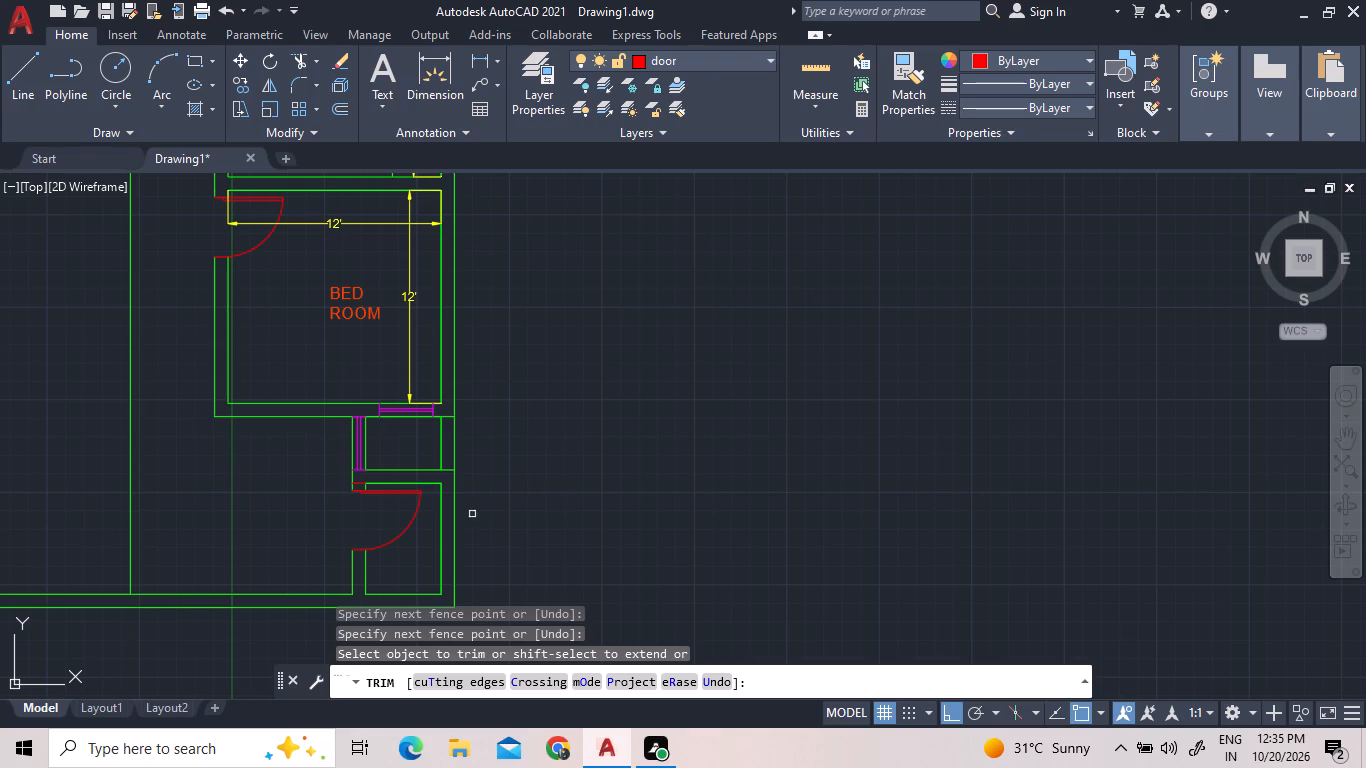
pyautogui.rightClick(551, 478)
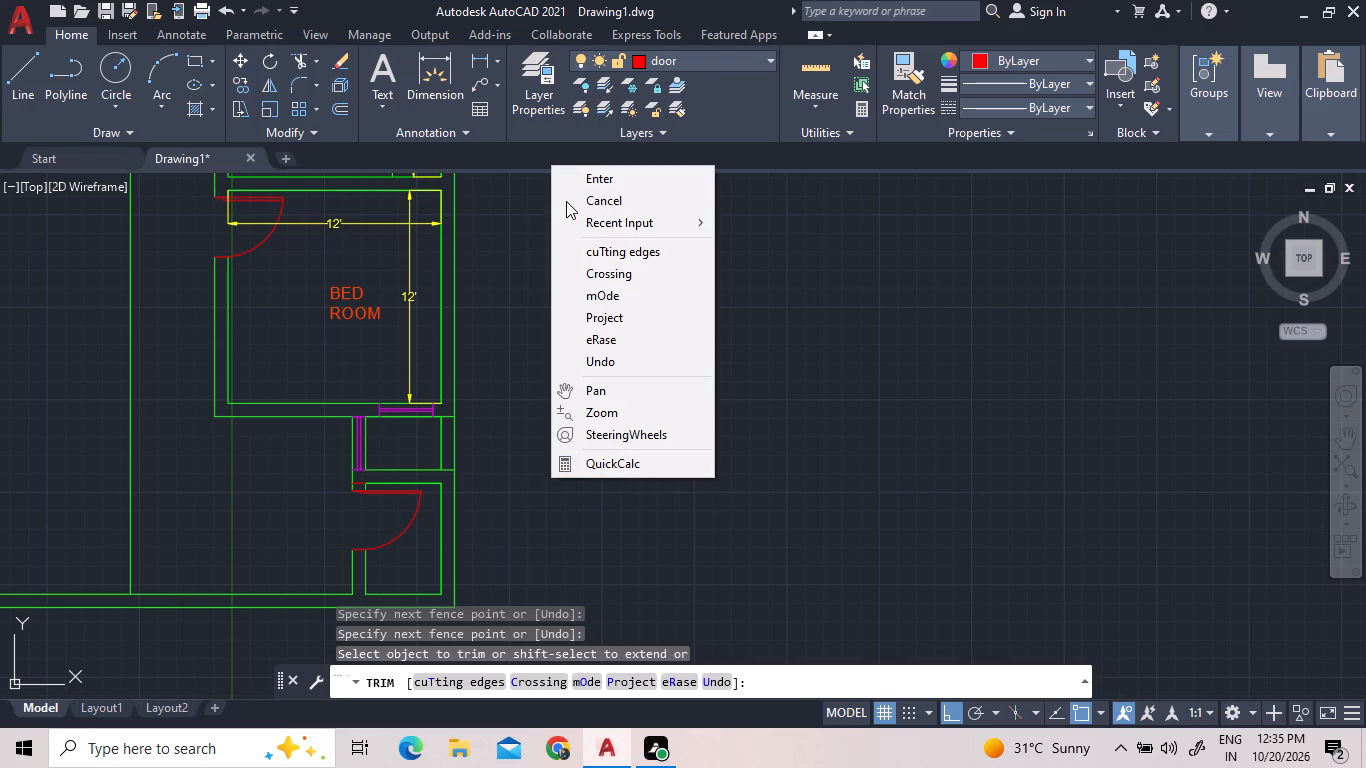
pyautogui.click(582, 178)
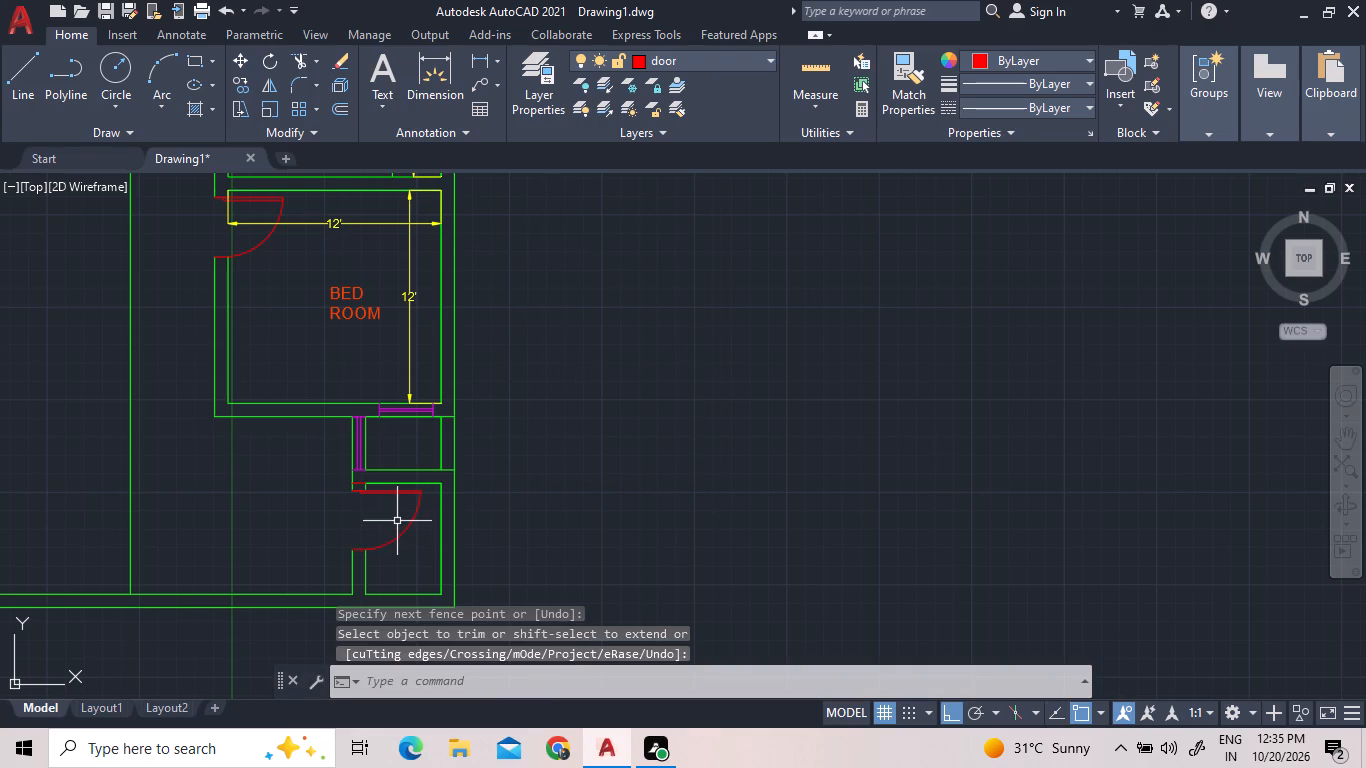
# Narrow the southeast room's door block from its south end by about 1'-3".
pyautogui.click(400, 532)
pyautogui.scroll(3, 387, 571)
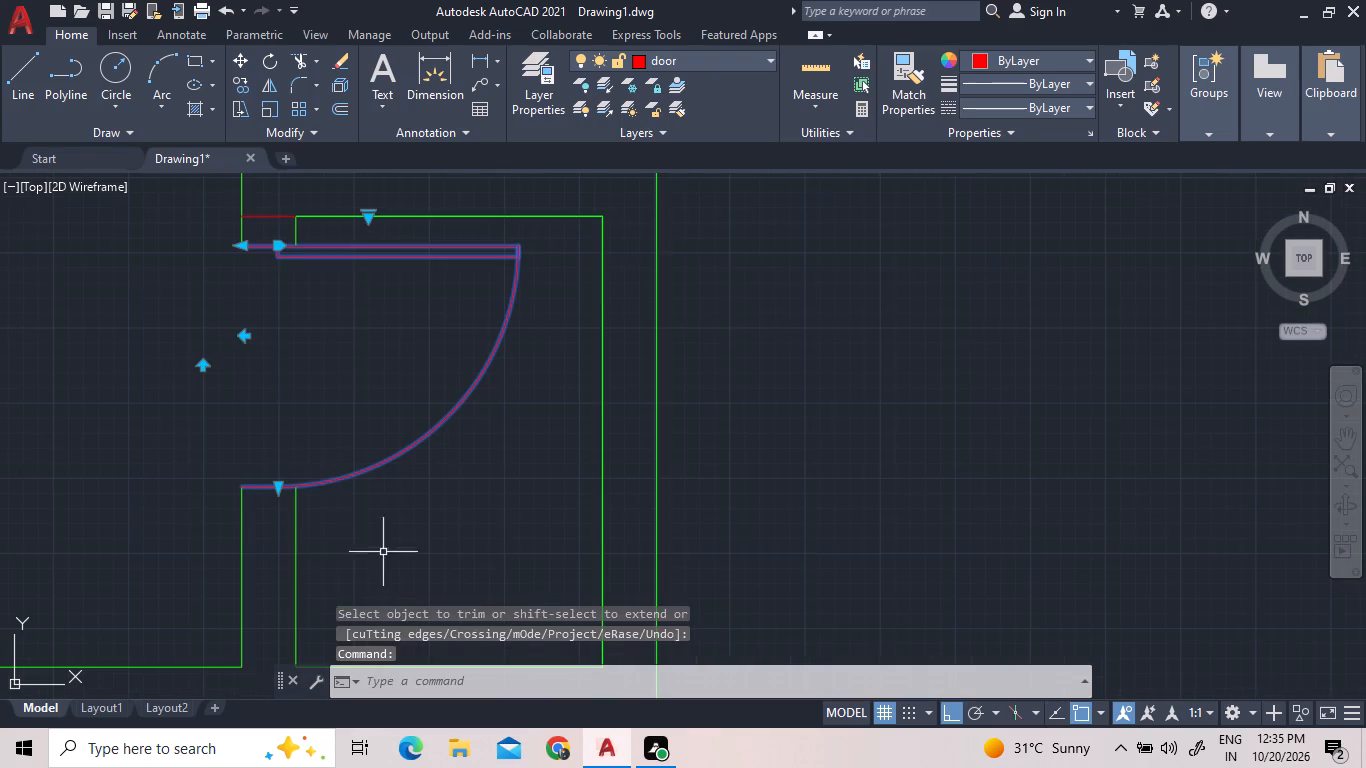
pyautogui.click(274, 485)
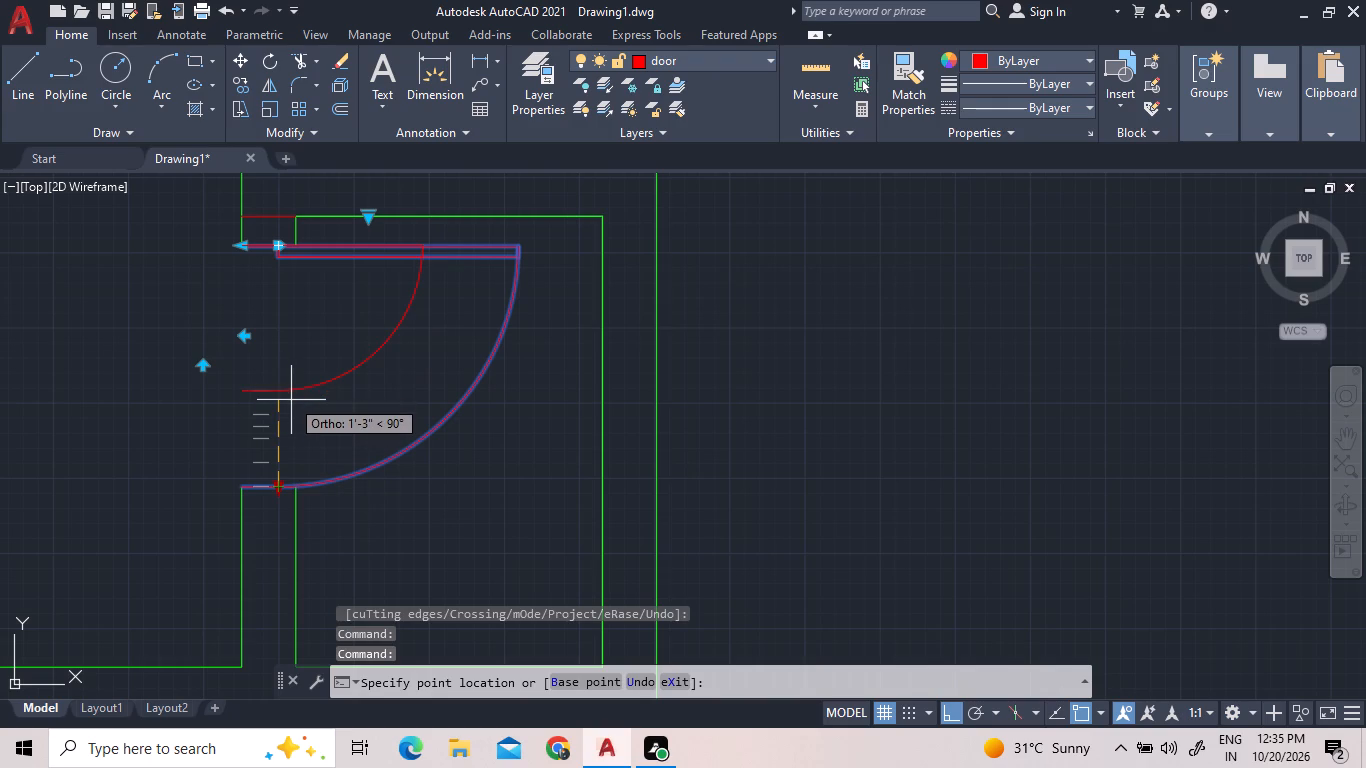
pyautogui.click(292, 402)
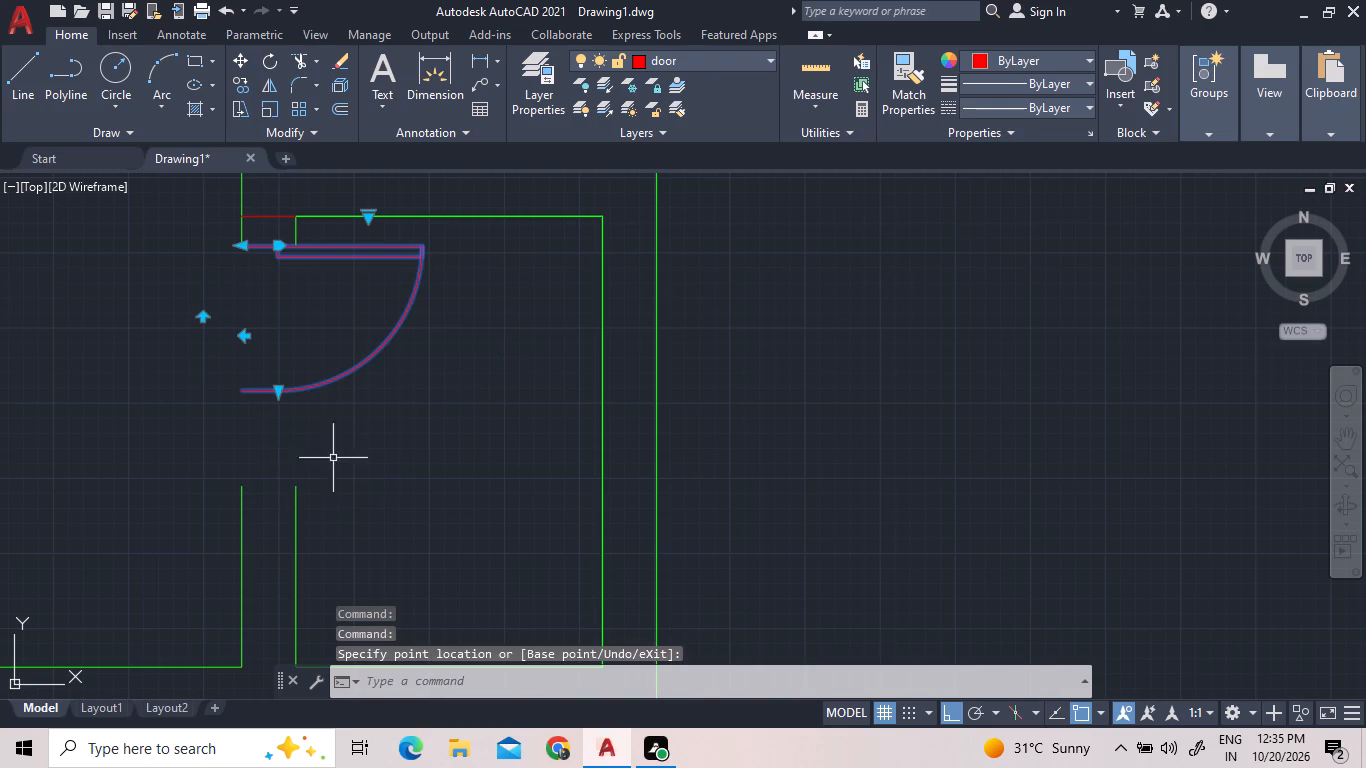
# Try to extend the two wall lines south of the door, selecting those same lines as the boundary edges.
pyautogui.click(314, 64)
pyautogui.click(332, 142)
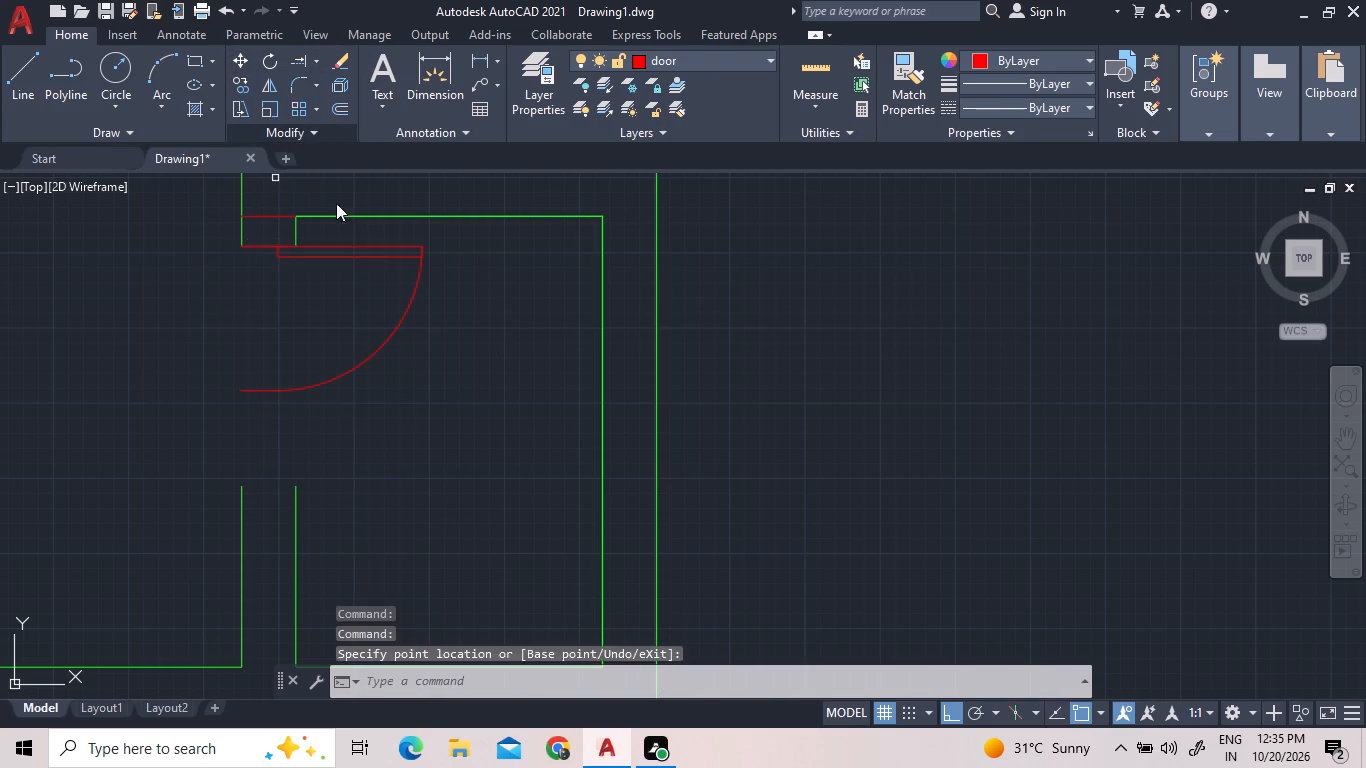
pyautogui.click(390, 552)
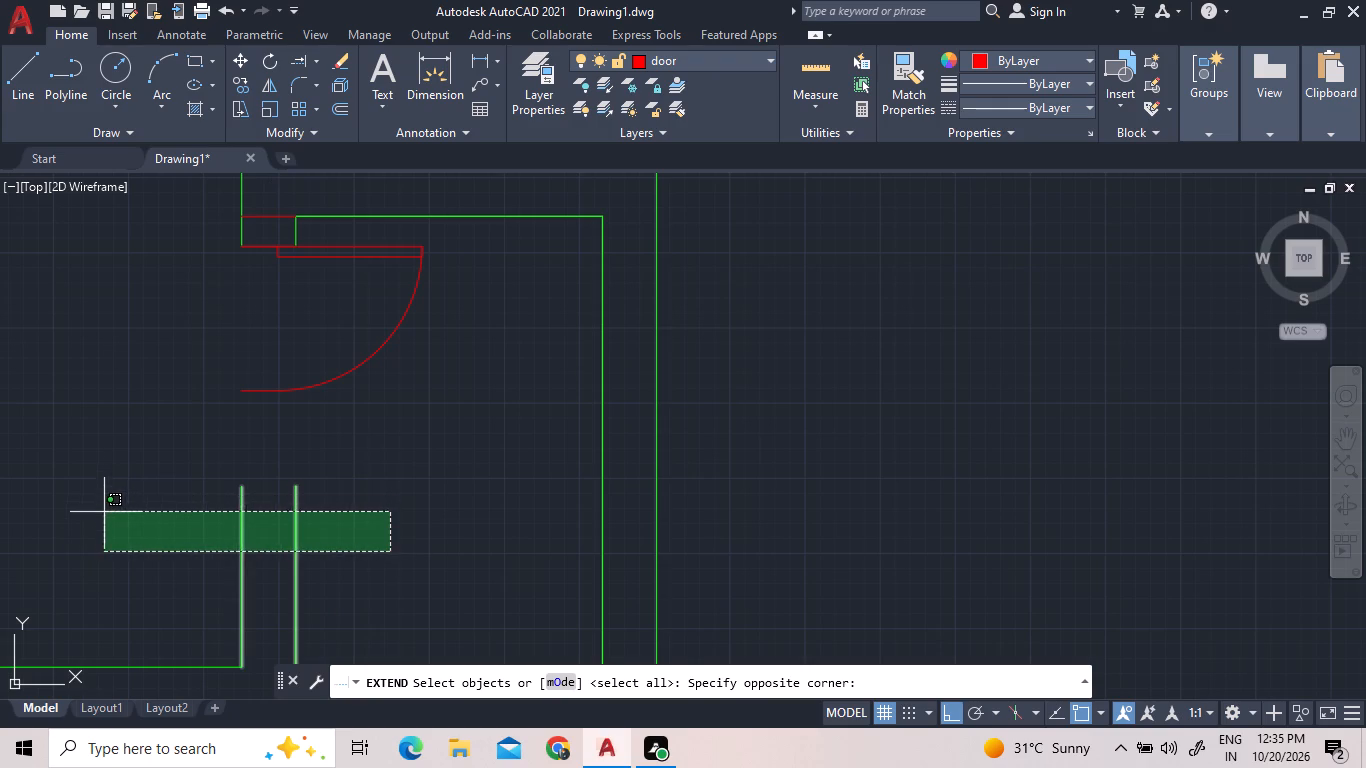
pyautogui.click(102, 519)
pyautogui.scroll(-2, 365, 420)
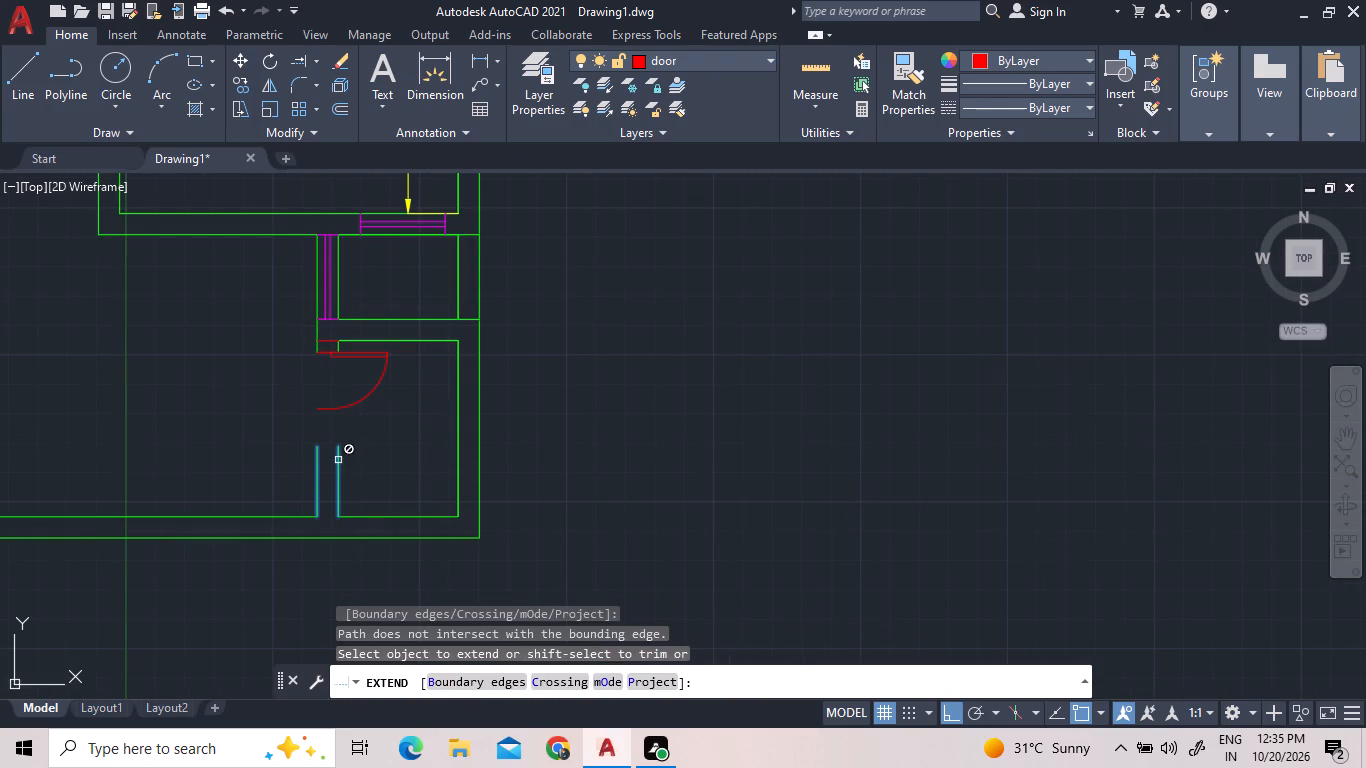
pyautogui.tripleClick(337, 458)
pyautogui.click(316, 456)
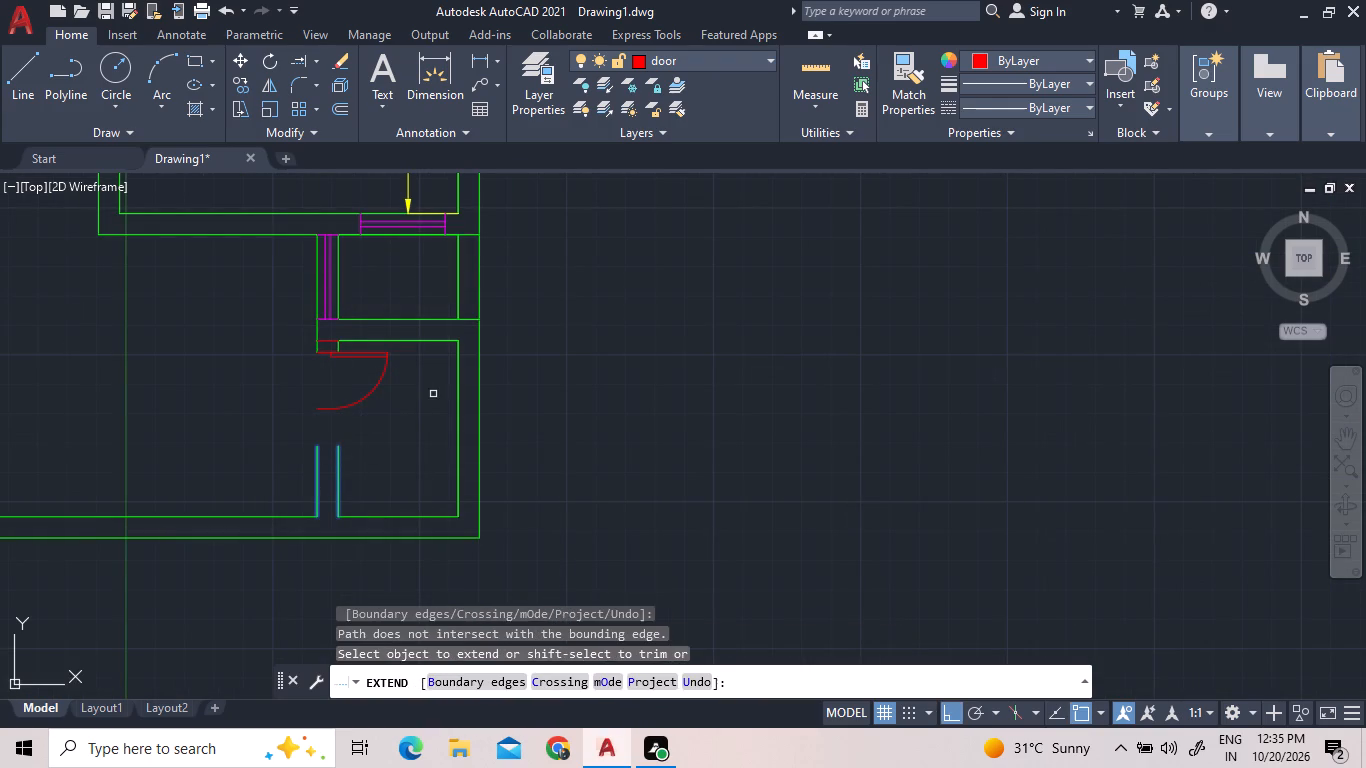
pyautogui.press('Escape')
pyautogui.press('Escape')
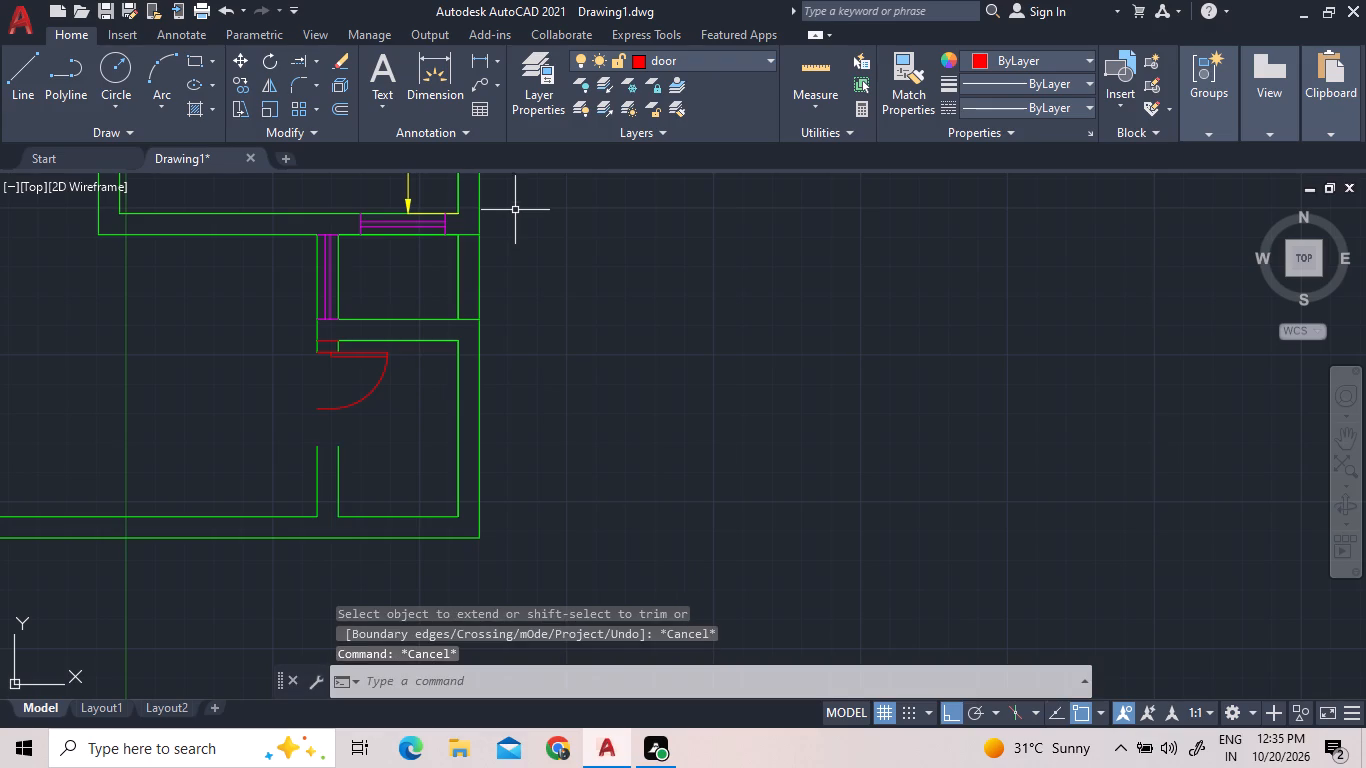
# Extend the two west wall lines south of the door north to meet the door's south jamb.
pyautogui.click(304, 58)
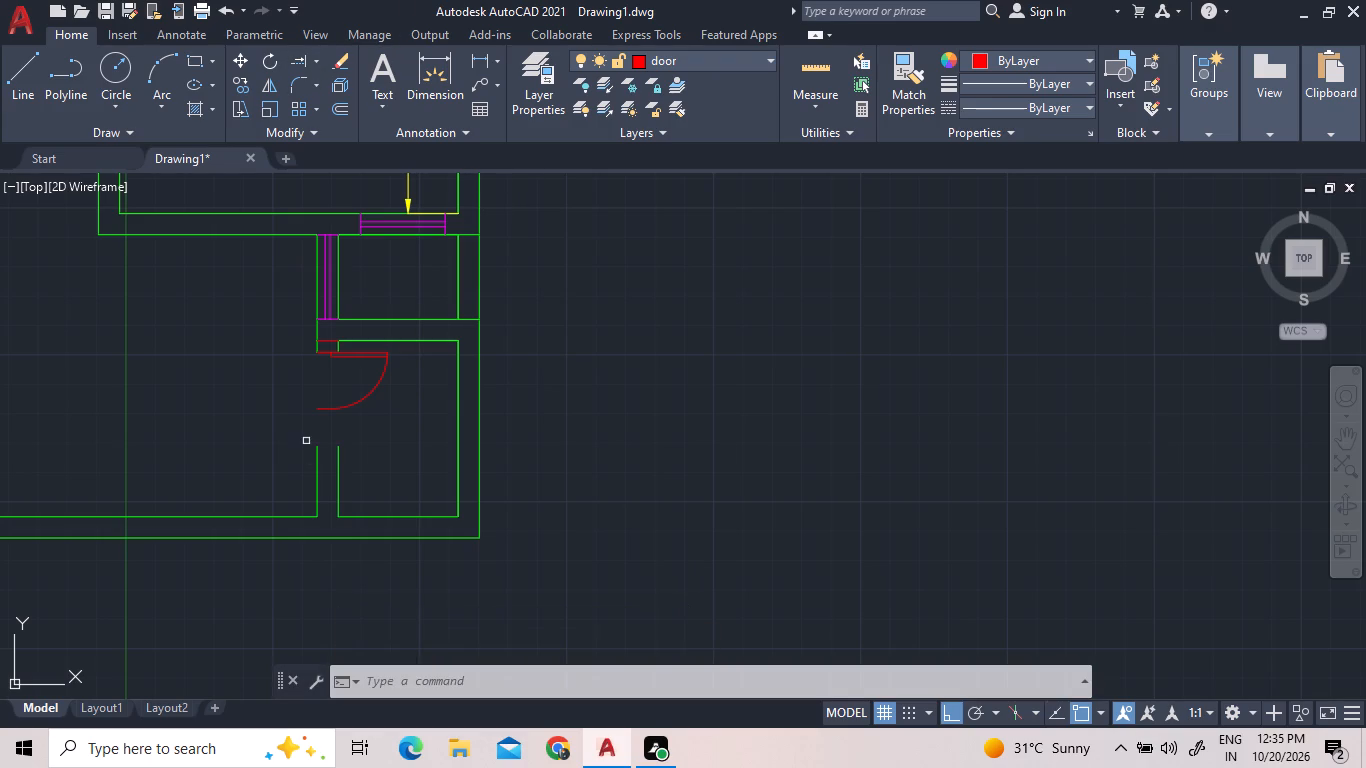
pyautogui.click(319, 465)
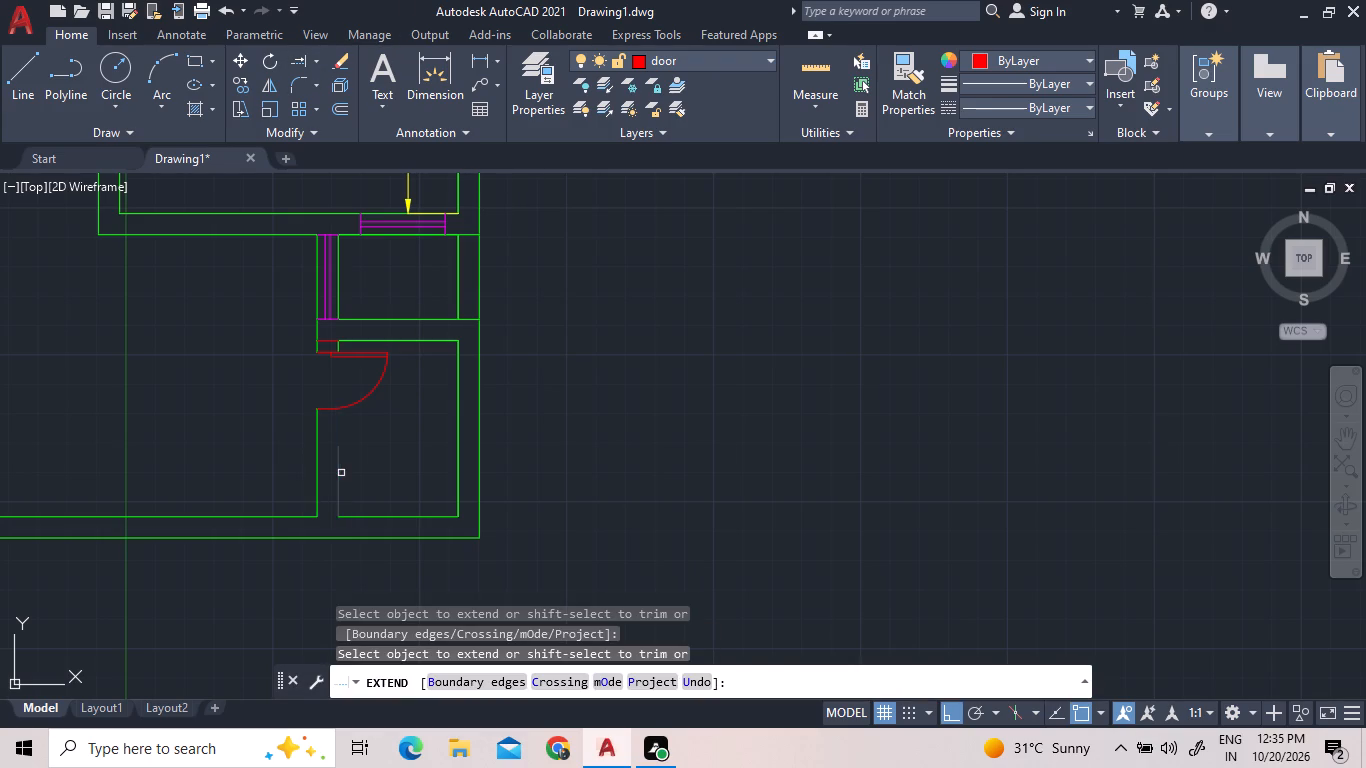
pyautogui.click(341, 473)
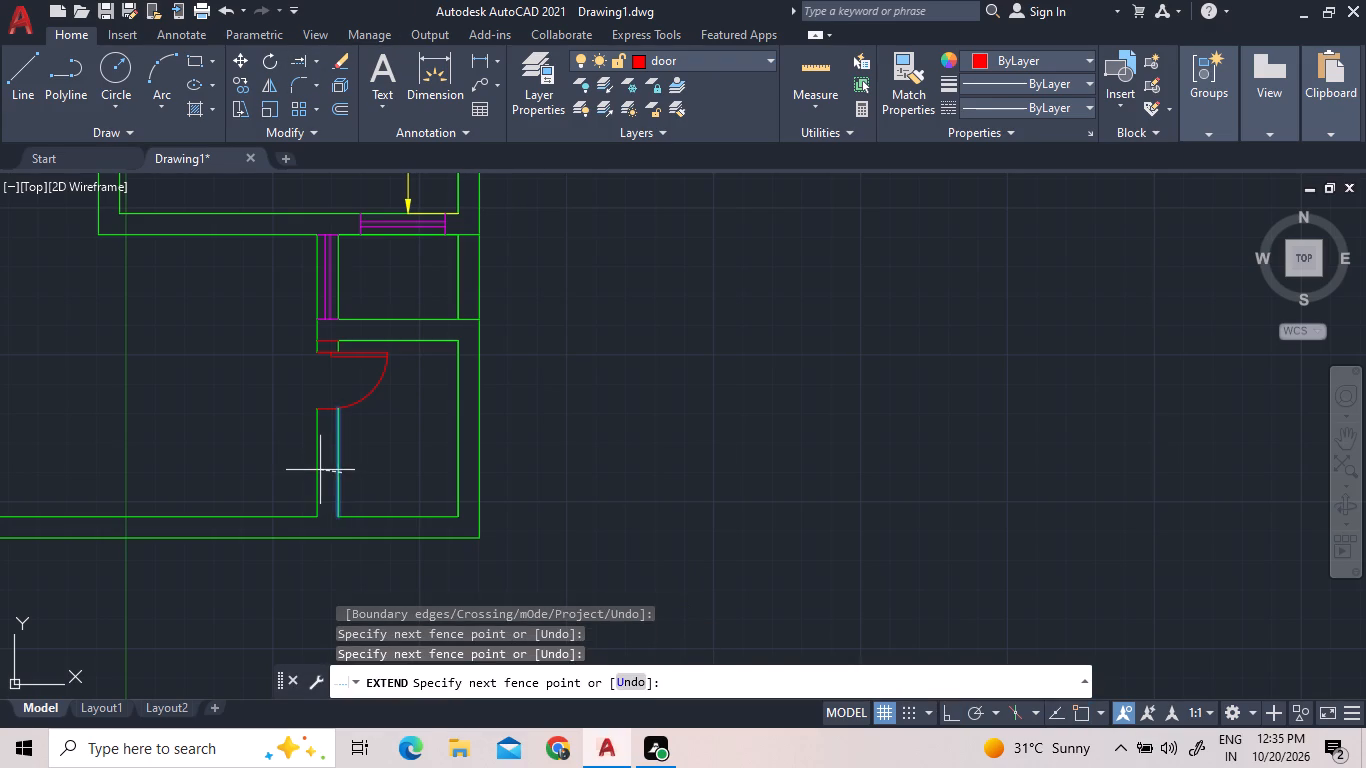
pyautogui.click(320, 470)
pyautogui.rightClick(584, 401)
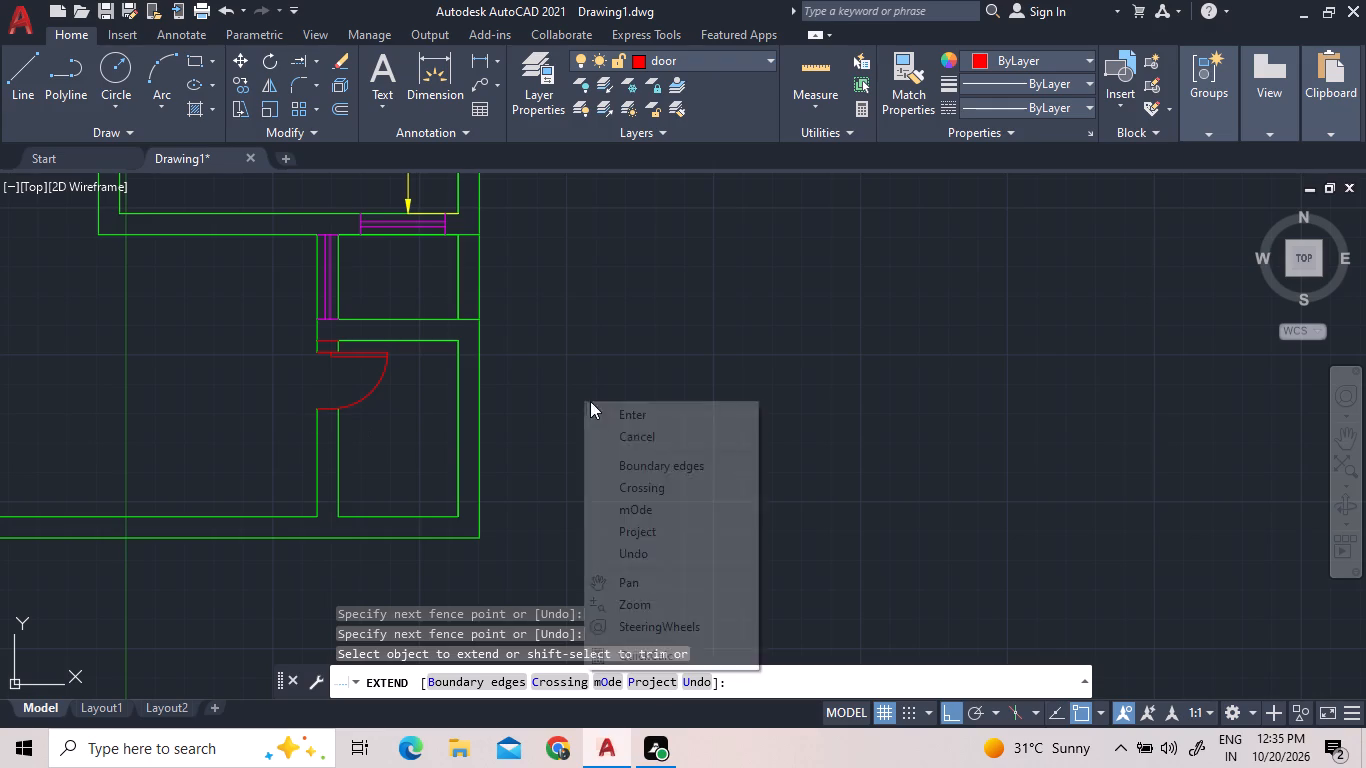
pyautogui.click(607, 418)
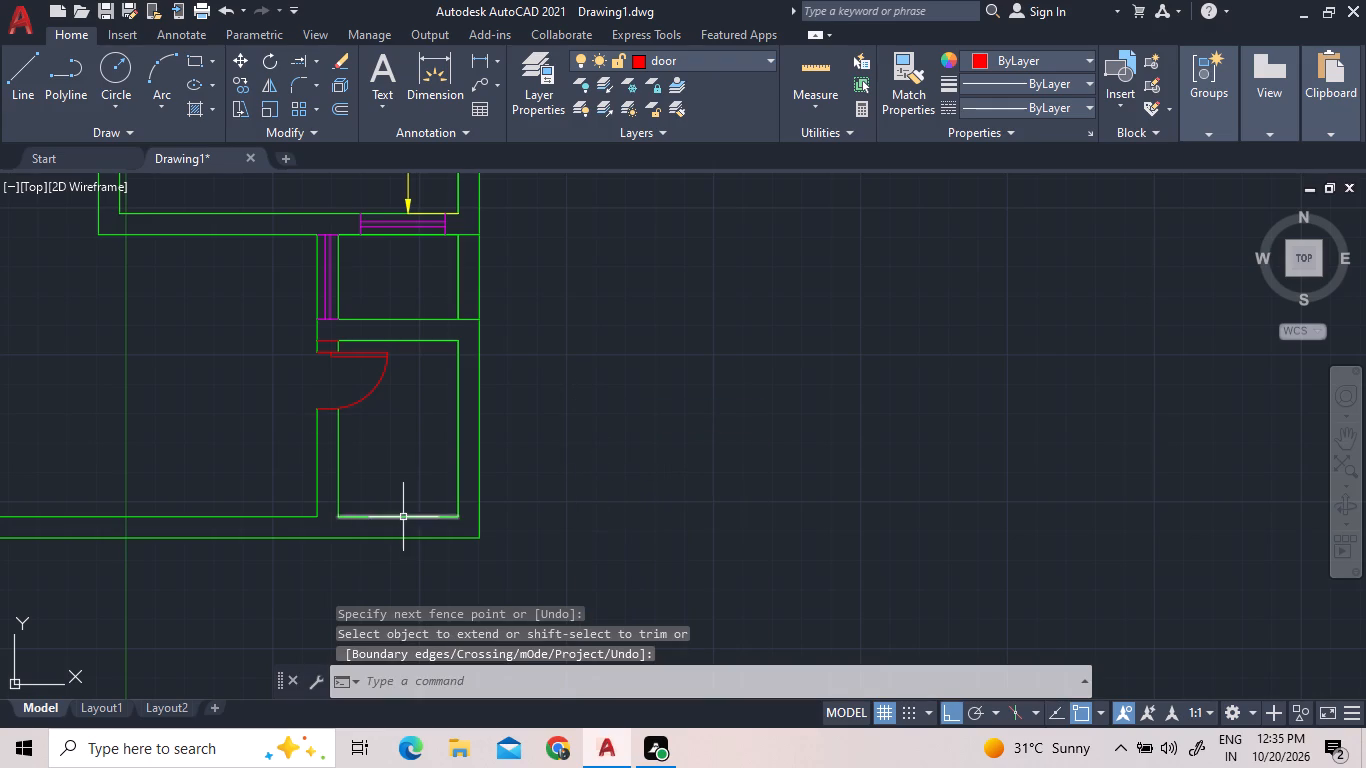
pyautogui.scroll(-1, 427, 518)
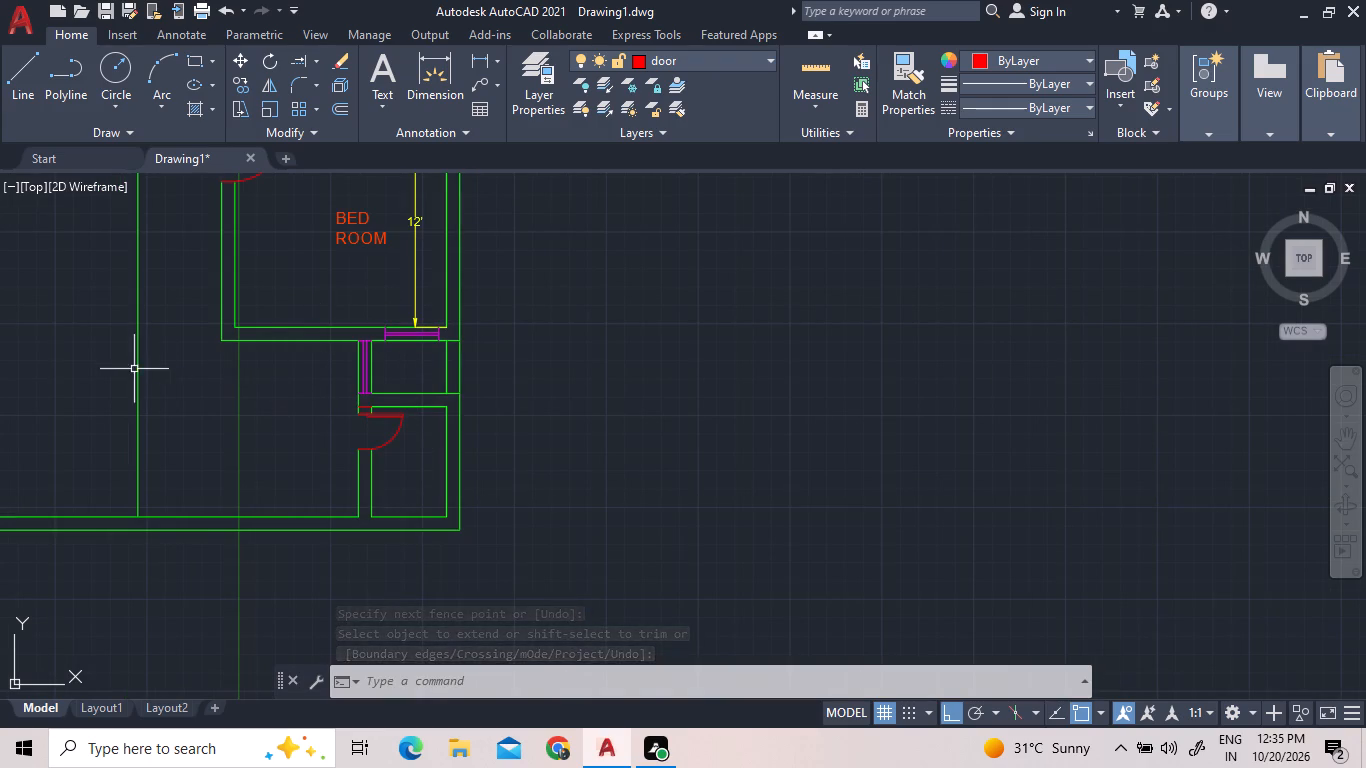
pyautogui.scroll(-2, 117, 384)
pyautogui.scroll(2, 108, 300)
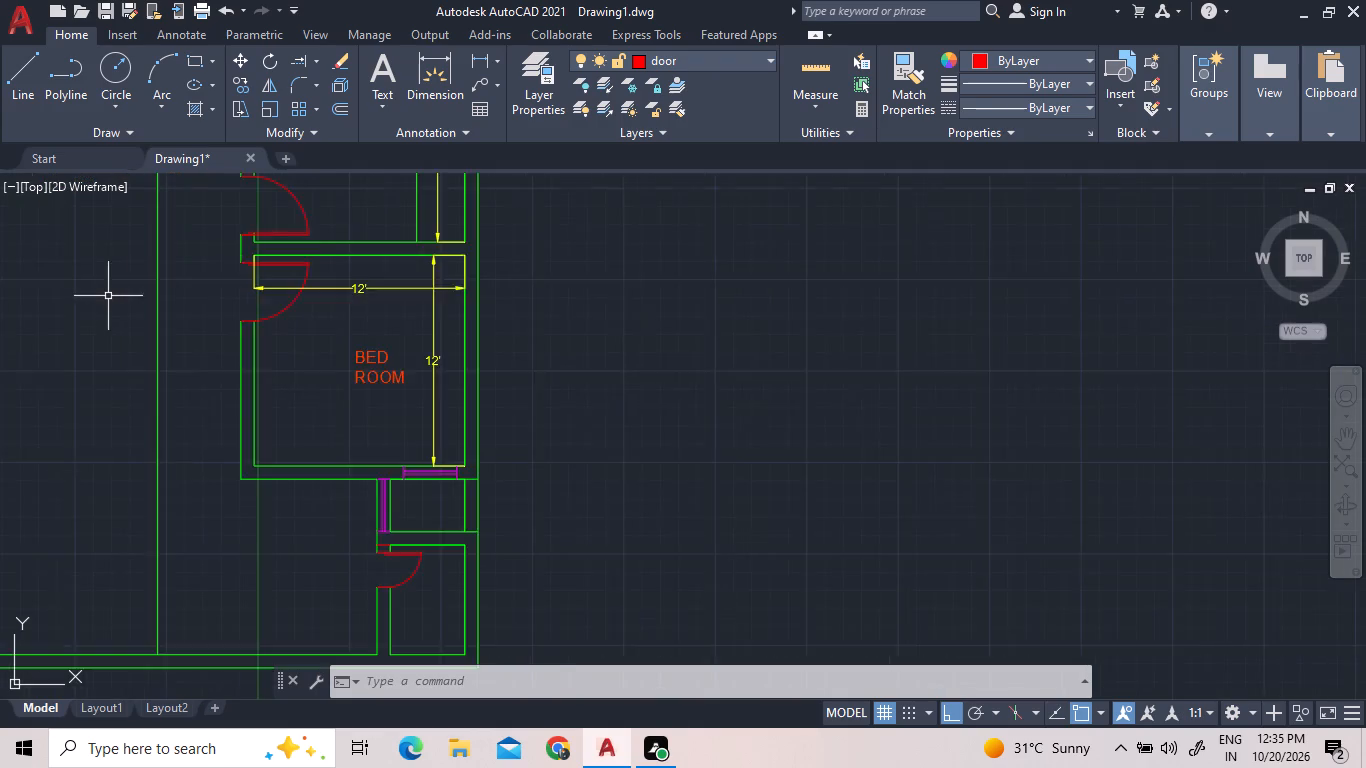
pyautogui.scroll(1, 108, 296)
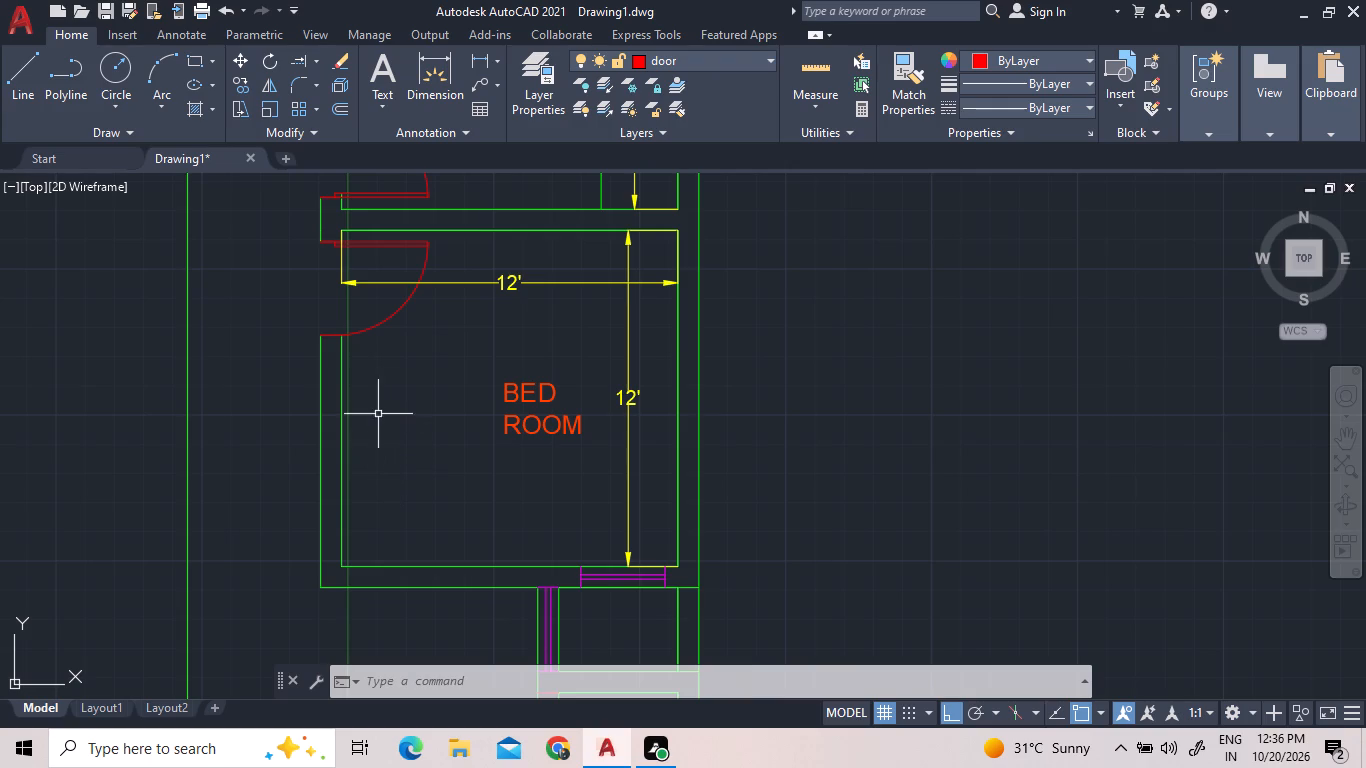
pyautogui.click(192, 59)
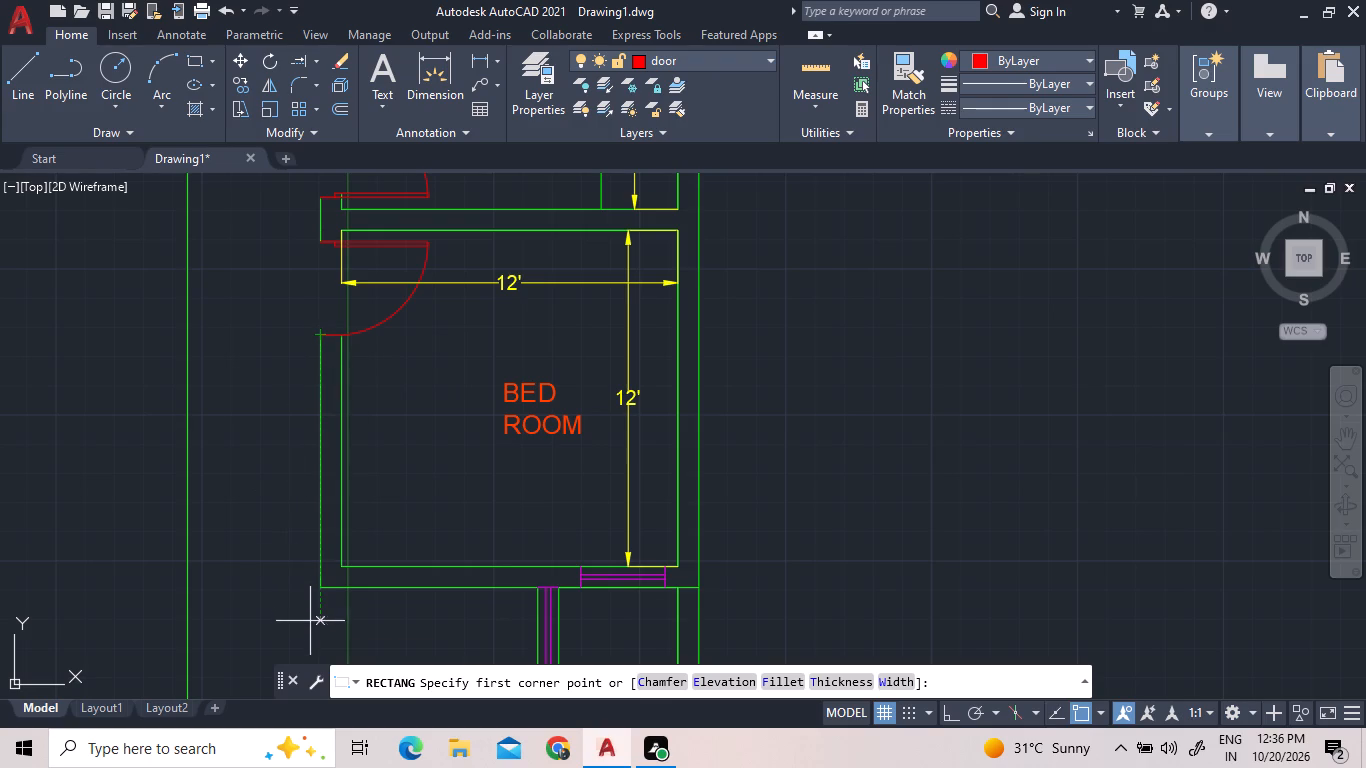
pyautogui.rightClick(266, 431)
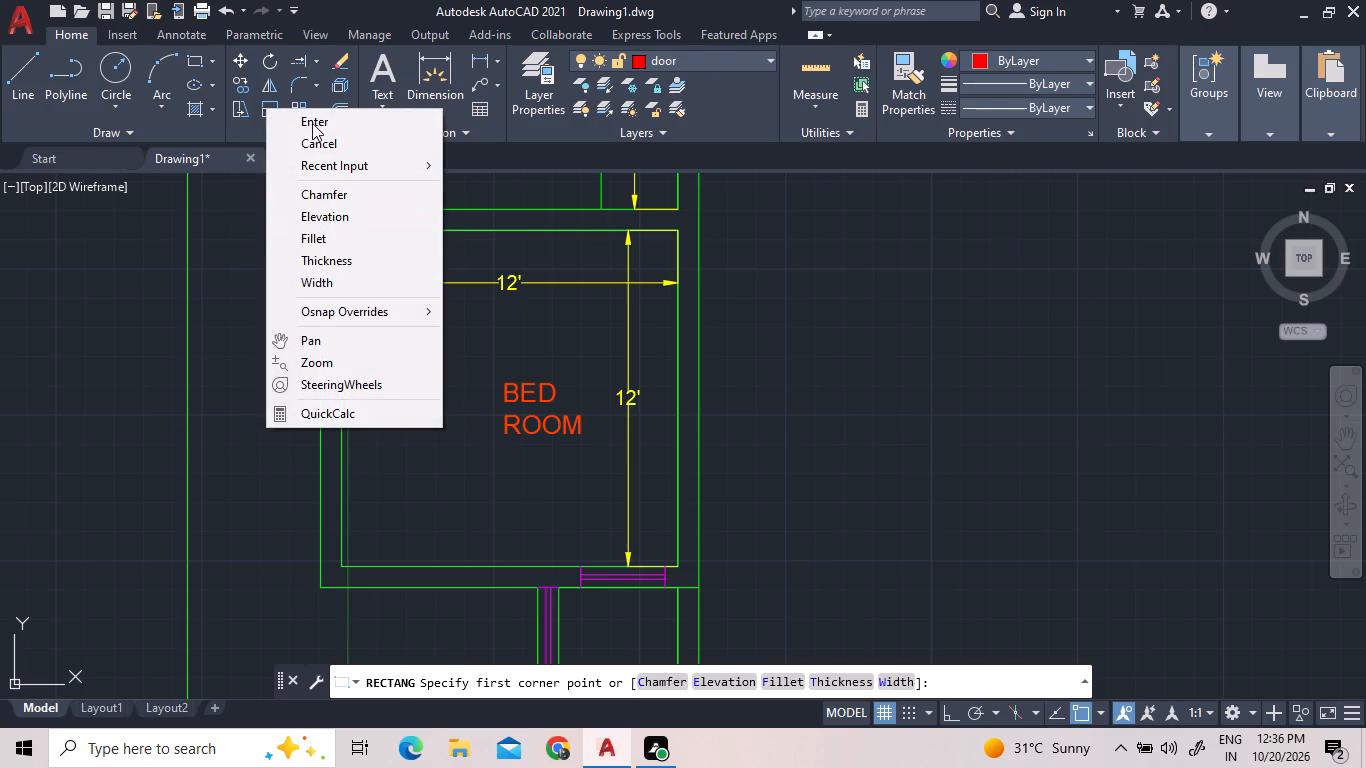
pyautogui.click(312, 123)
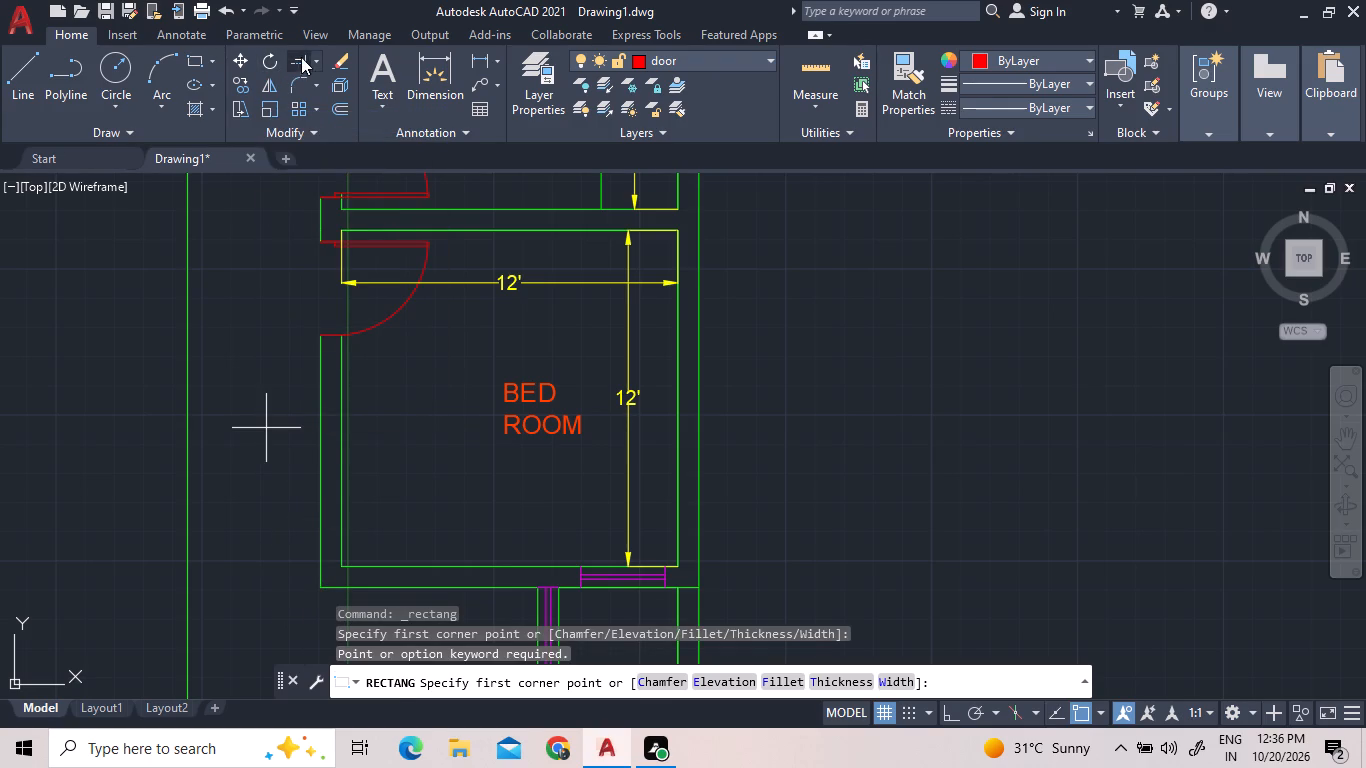
# Extend the inner line of the bedroom's south wall west to the long north-south wall line.
pyautogui.click(301, 55)
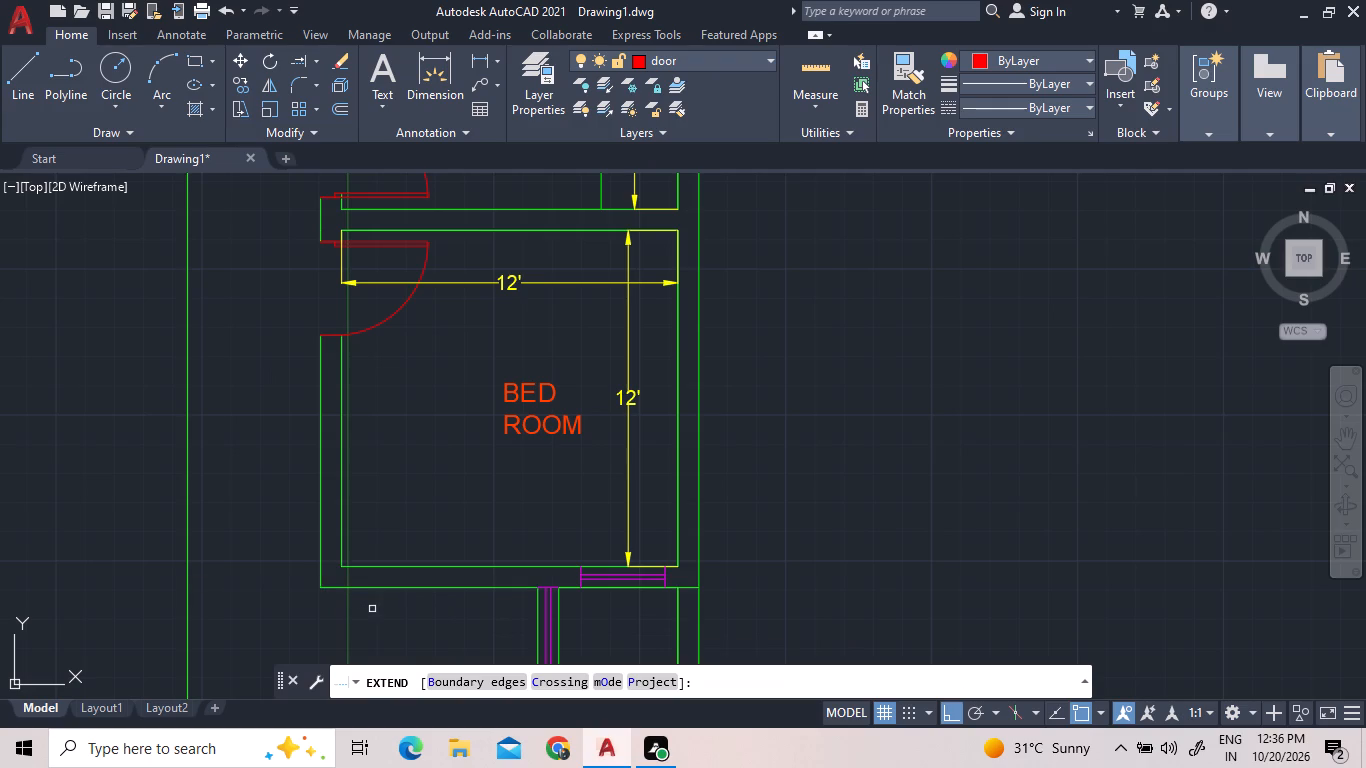
pyautogui.click(349, 584)
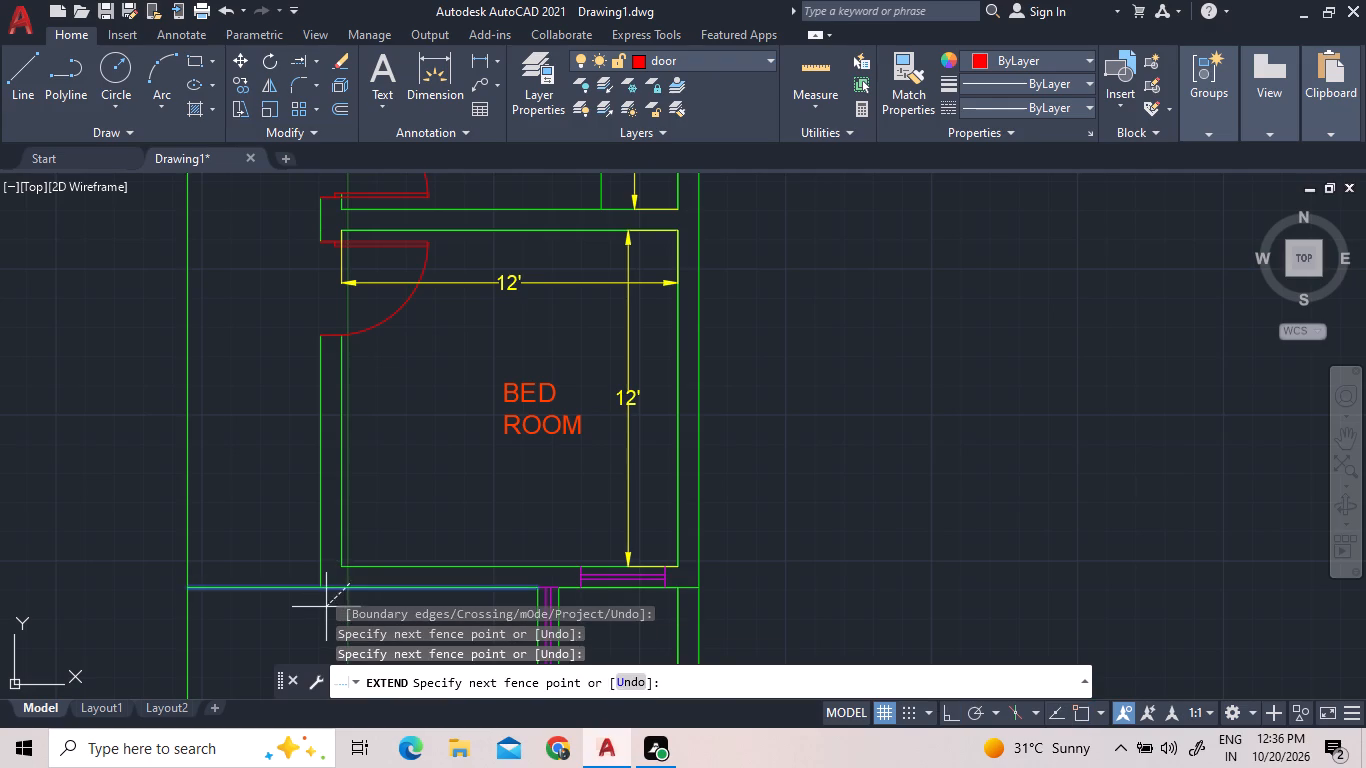
pyautogui.click(326, 608)
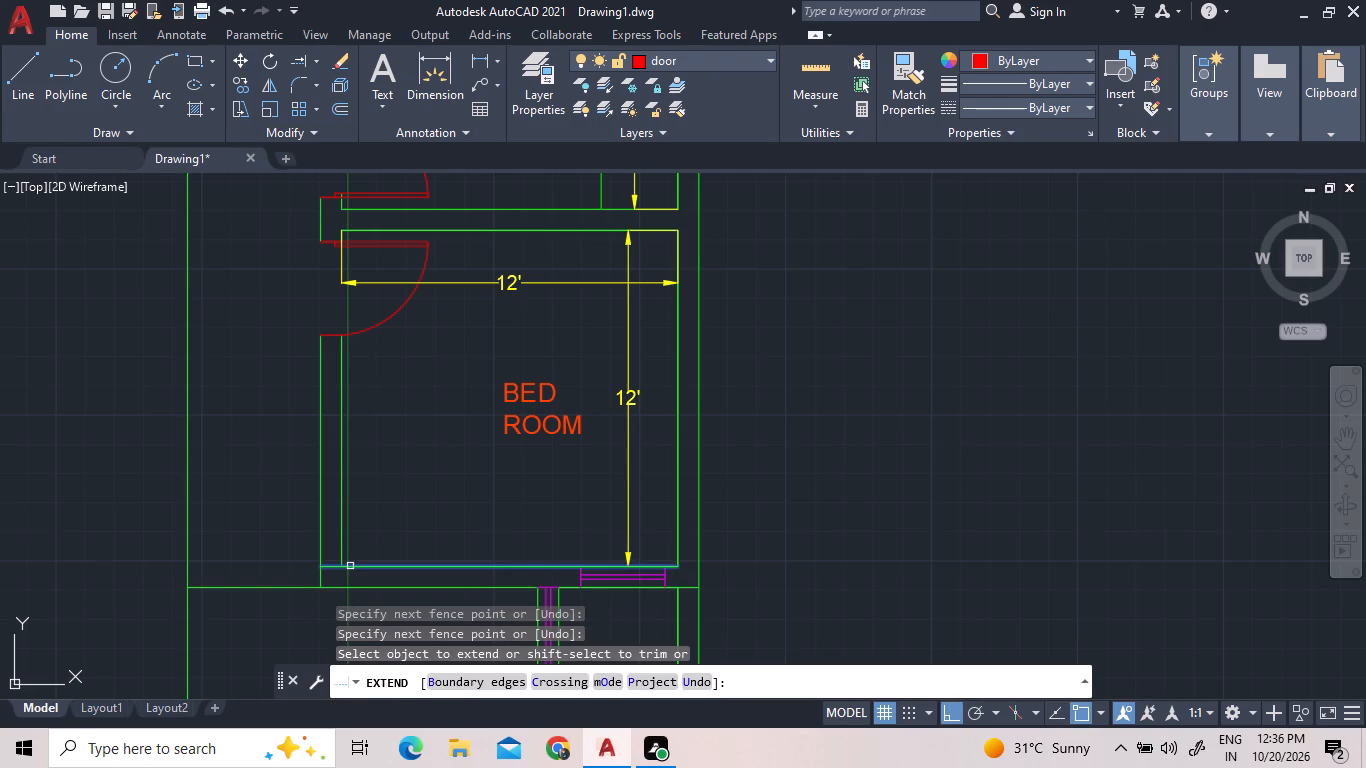
pyautogui.click(350, 566)
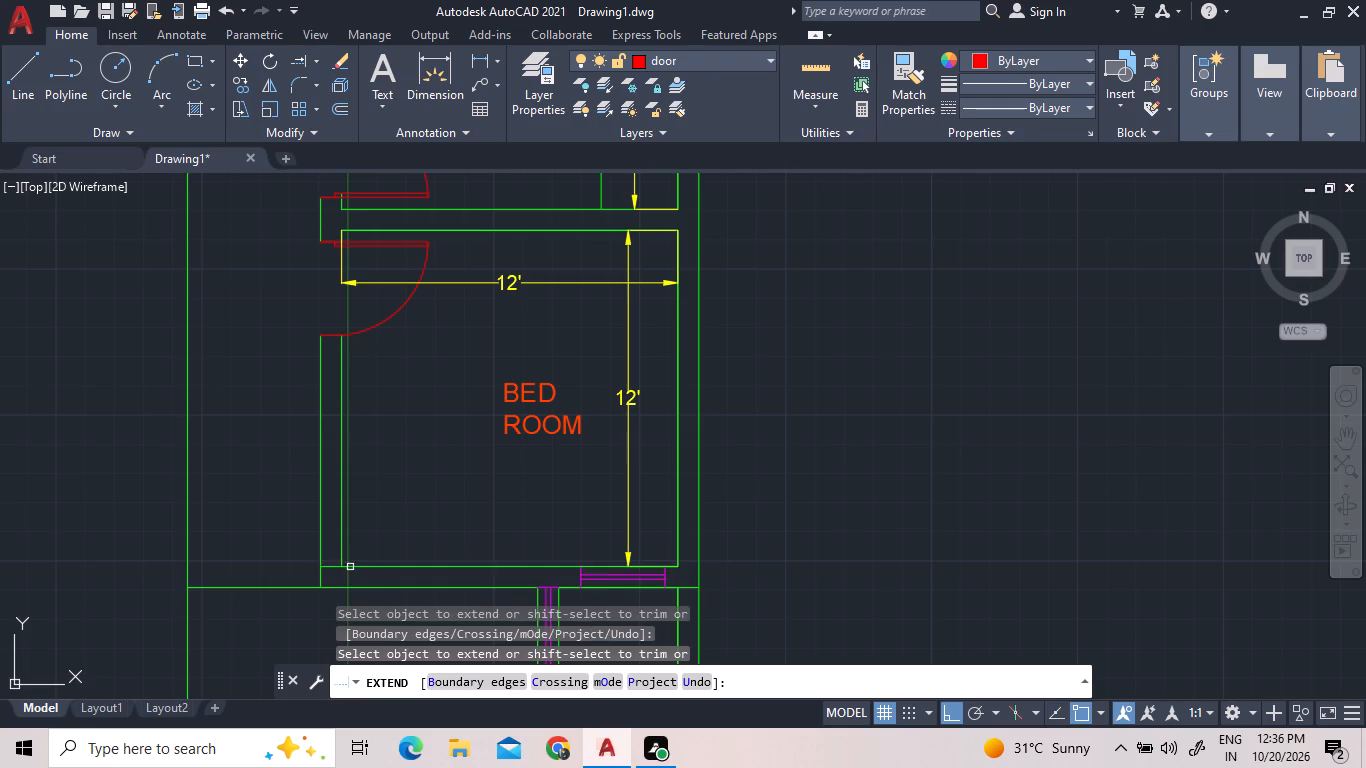
pyautogui.click(349, 567)
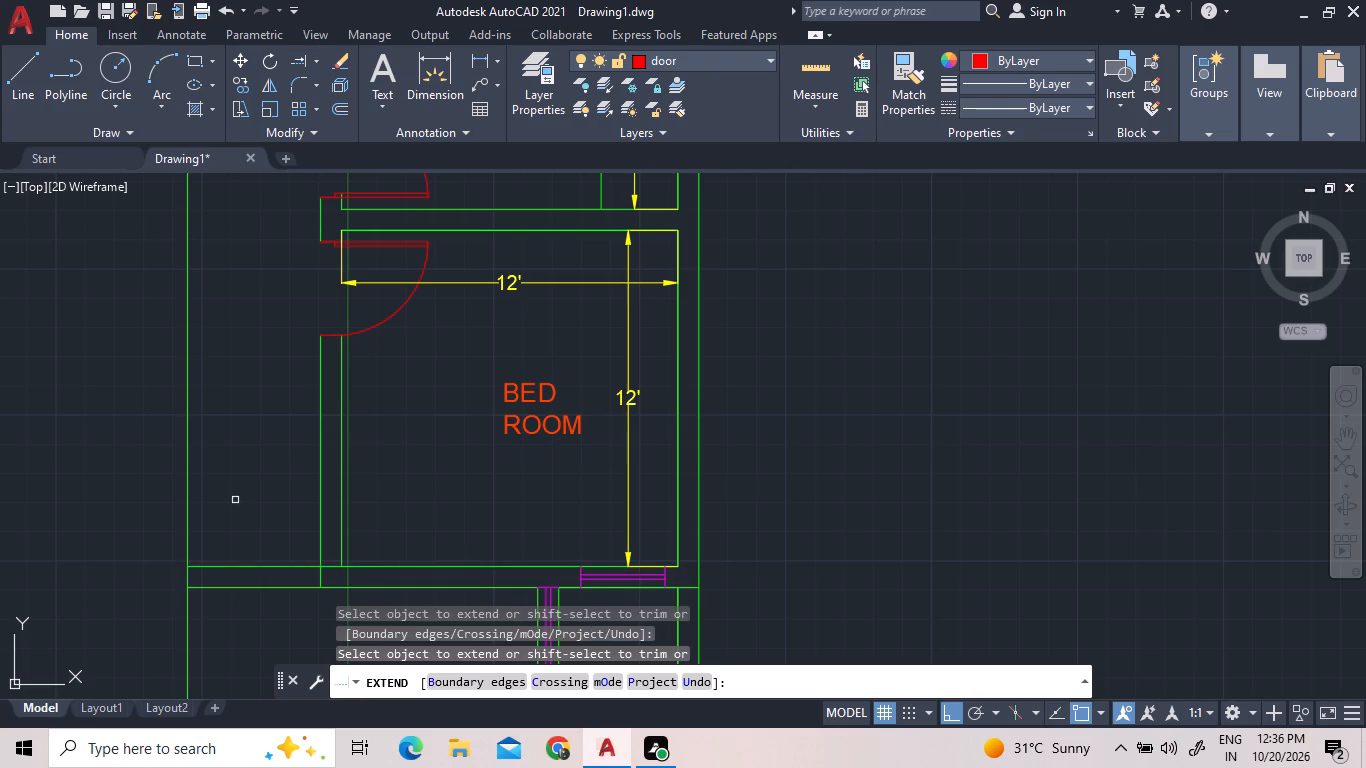
pyautogui.rightClick(231, 487)
pyautogui.click(294, 226)
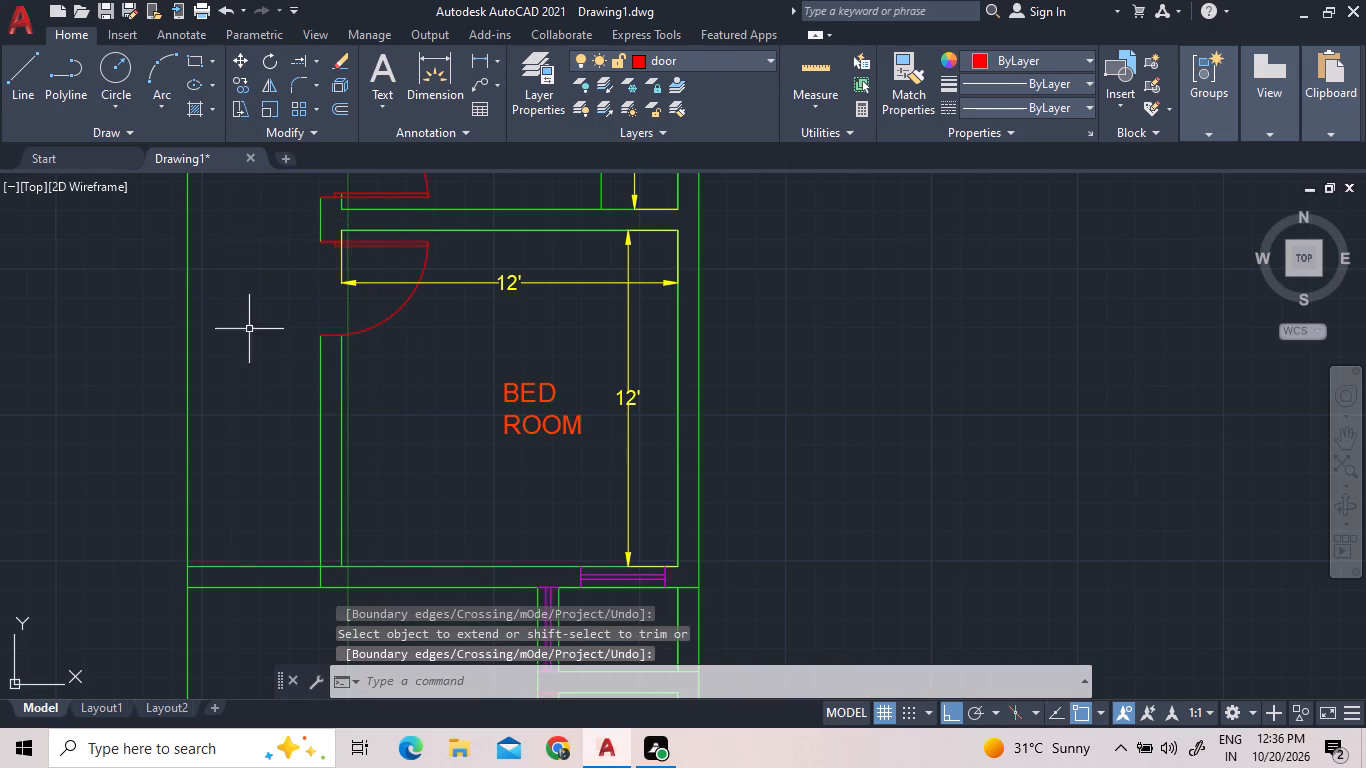
# Make layer 0 the current layer for new wall linework.
pyautogui.click(198, 55)
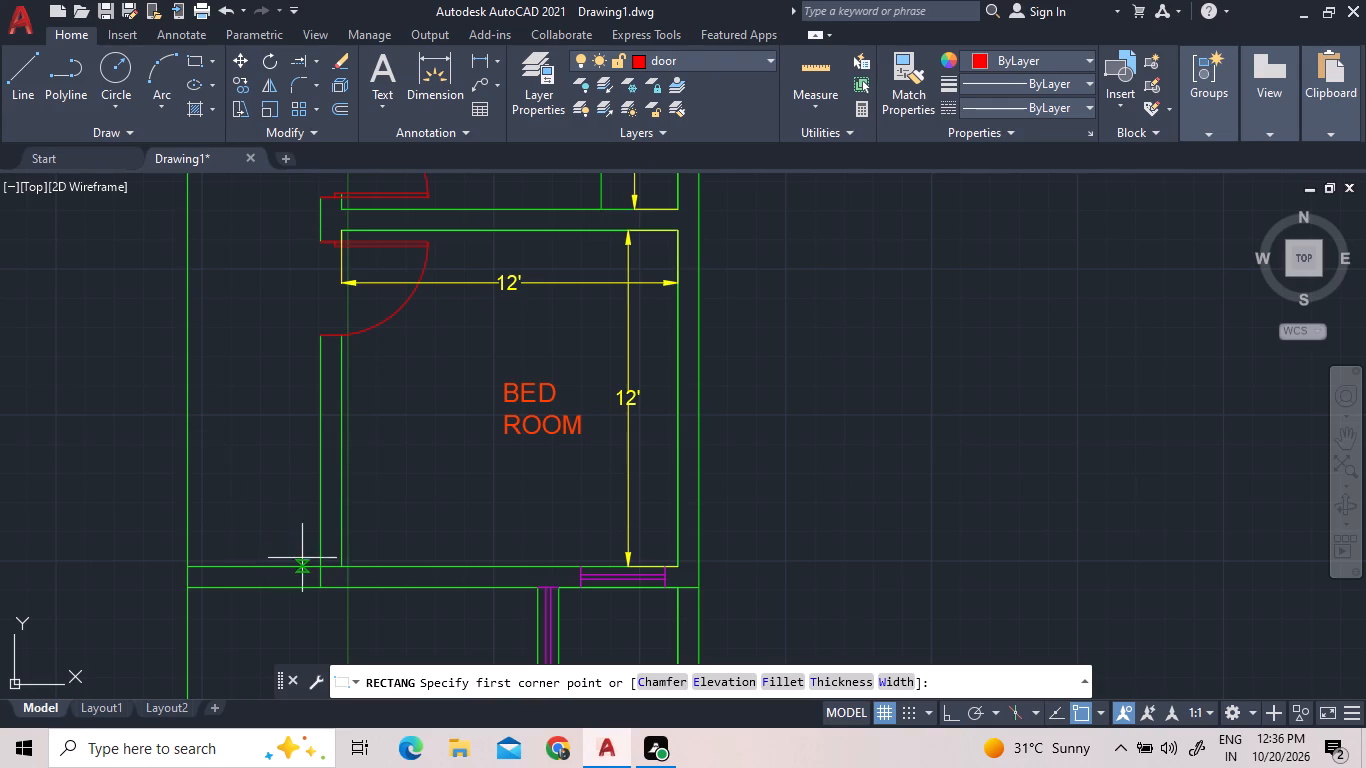
pyautogui.click(321, 566)
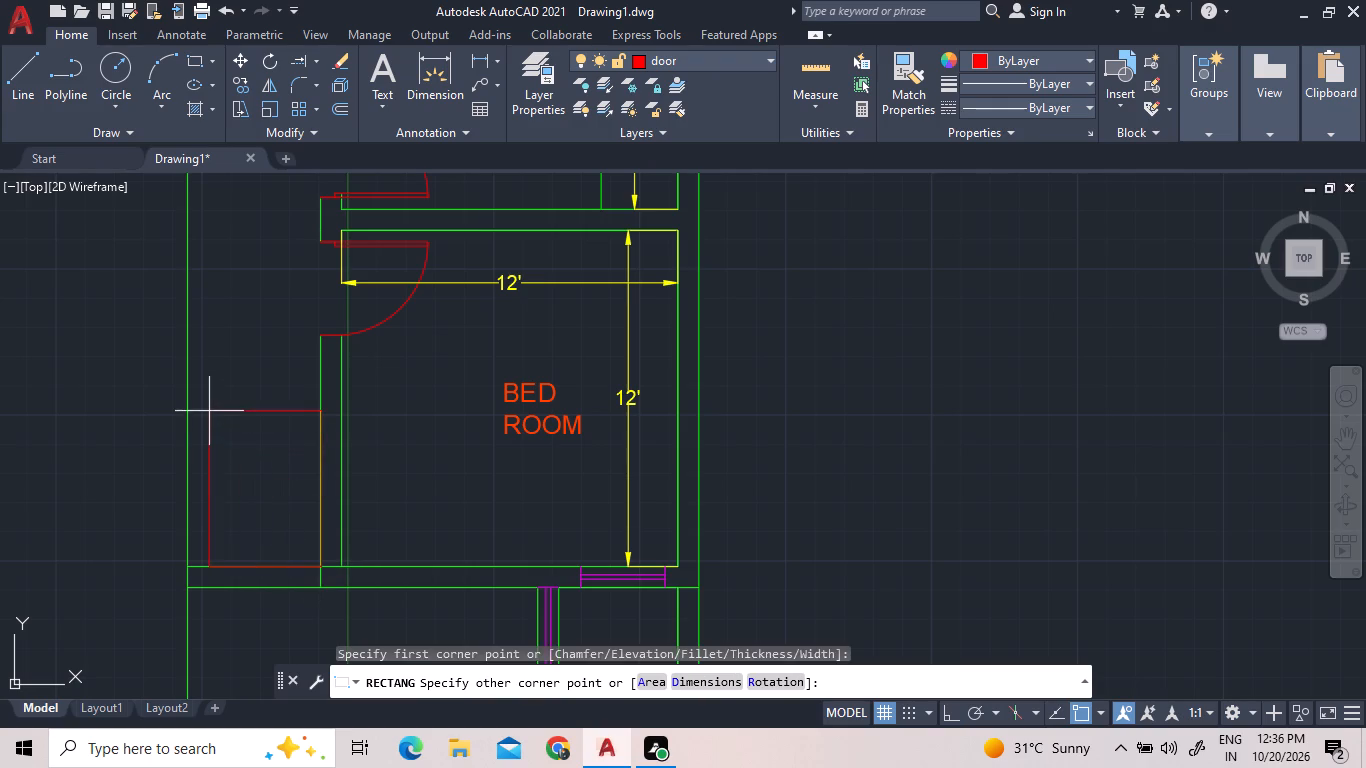
pyautogui.click(679, 63)
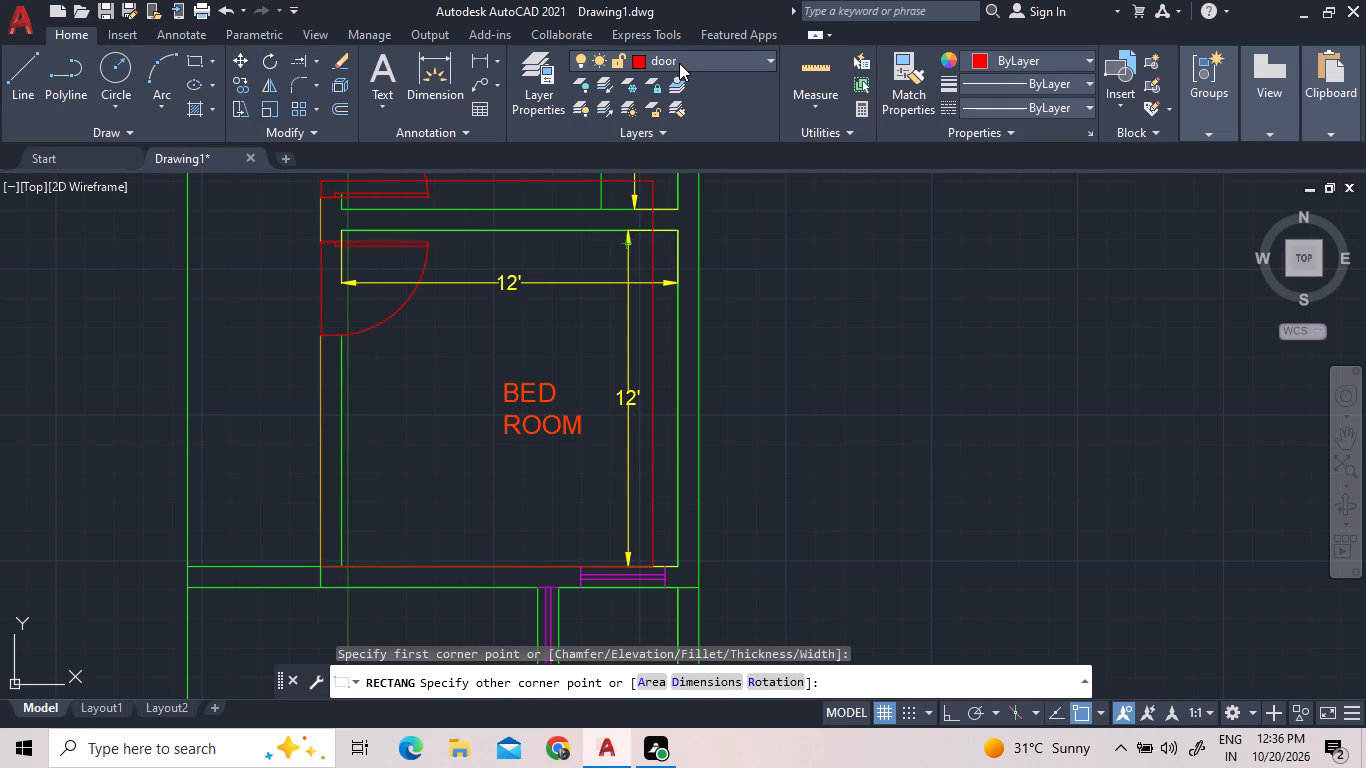
pyautogui.click(673, 92)
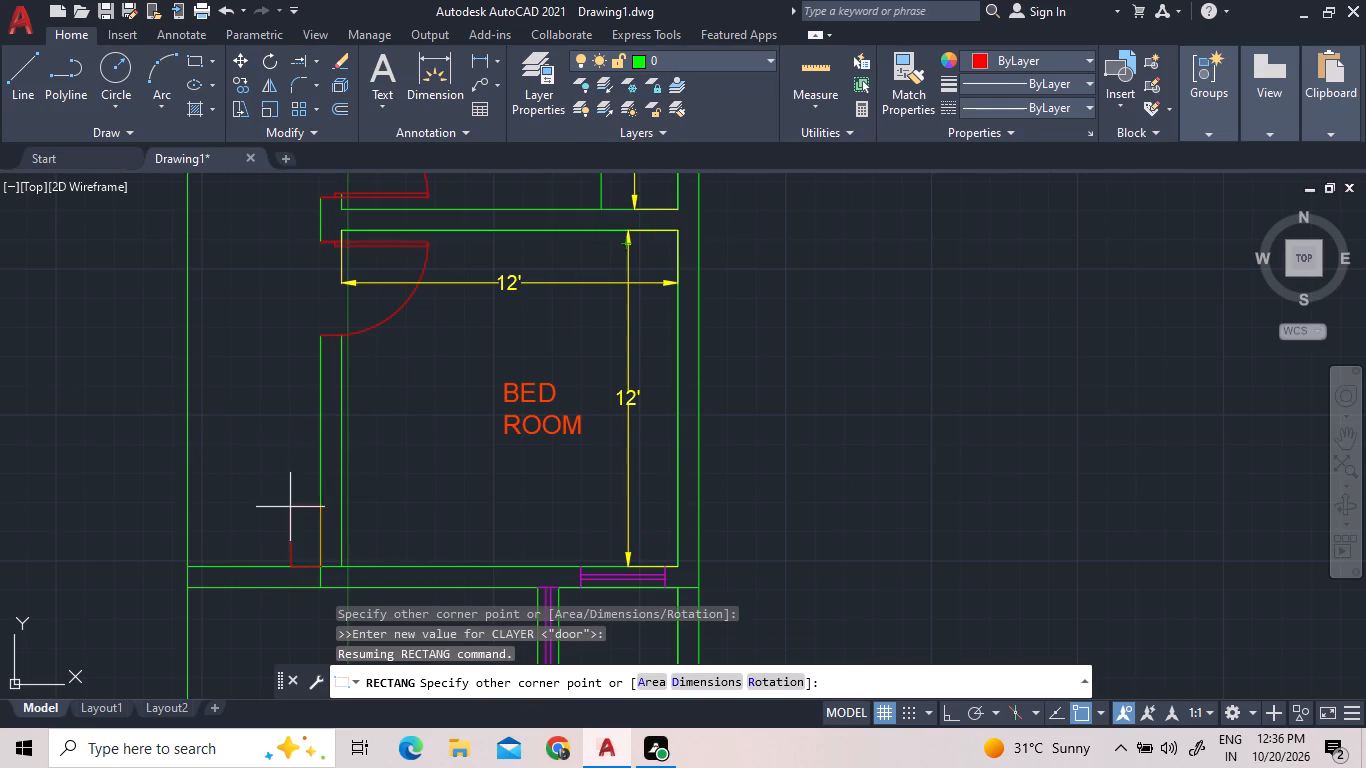
pyautogui.press('Escape')
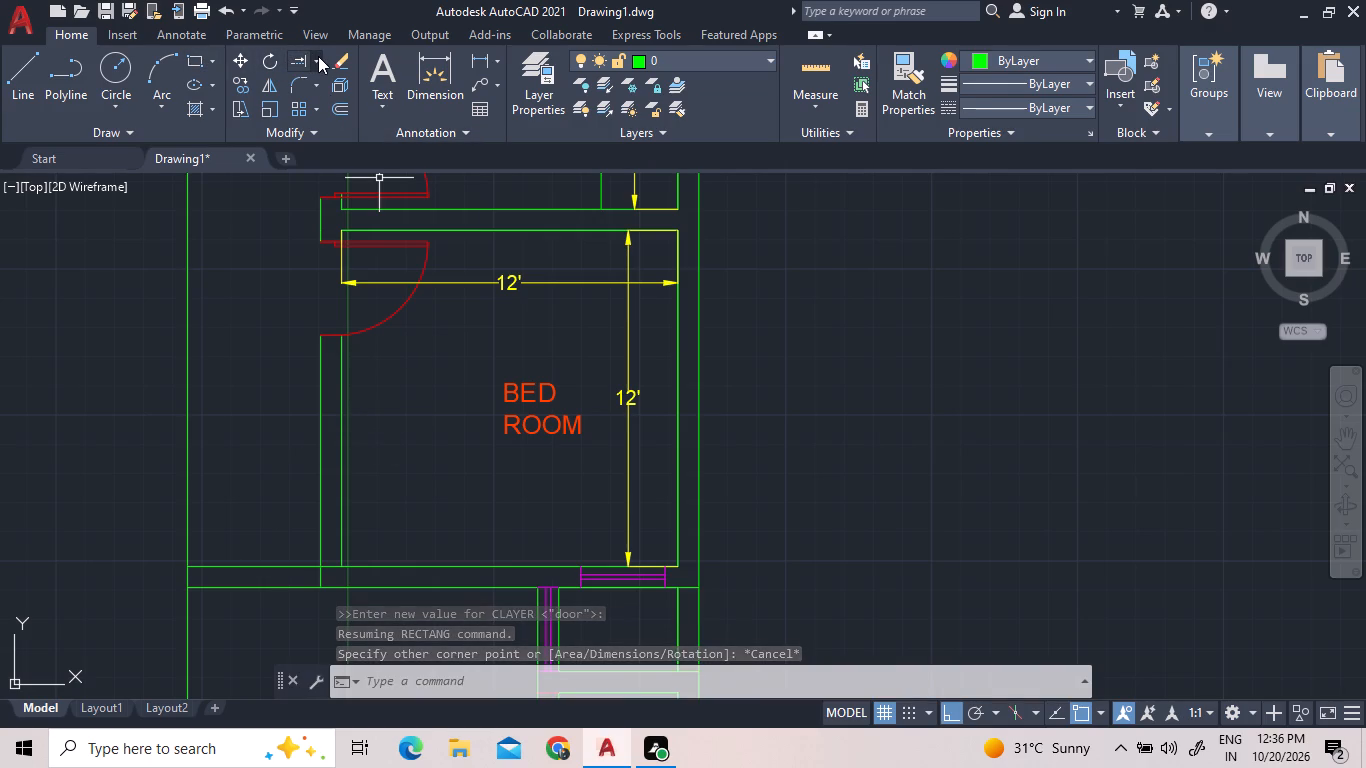
# Trim the wall lines crossing inside the junction at the bedroom's southwest corner, opening the west wall into the south wall.
pyautogui.click(318, 56)
pyautogui.click(319, 89)
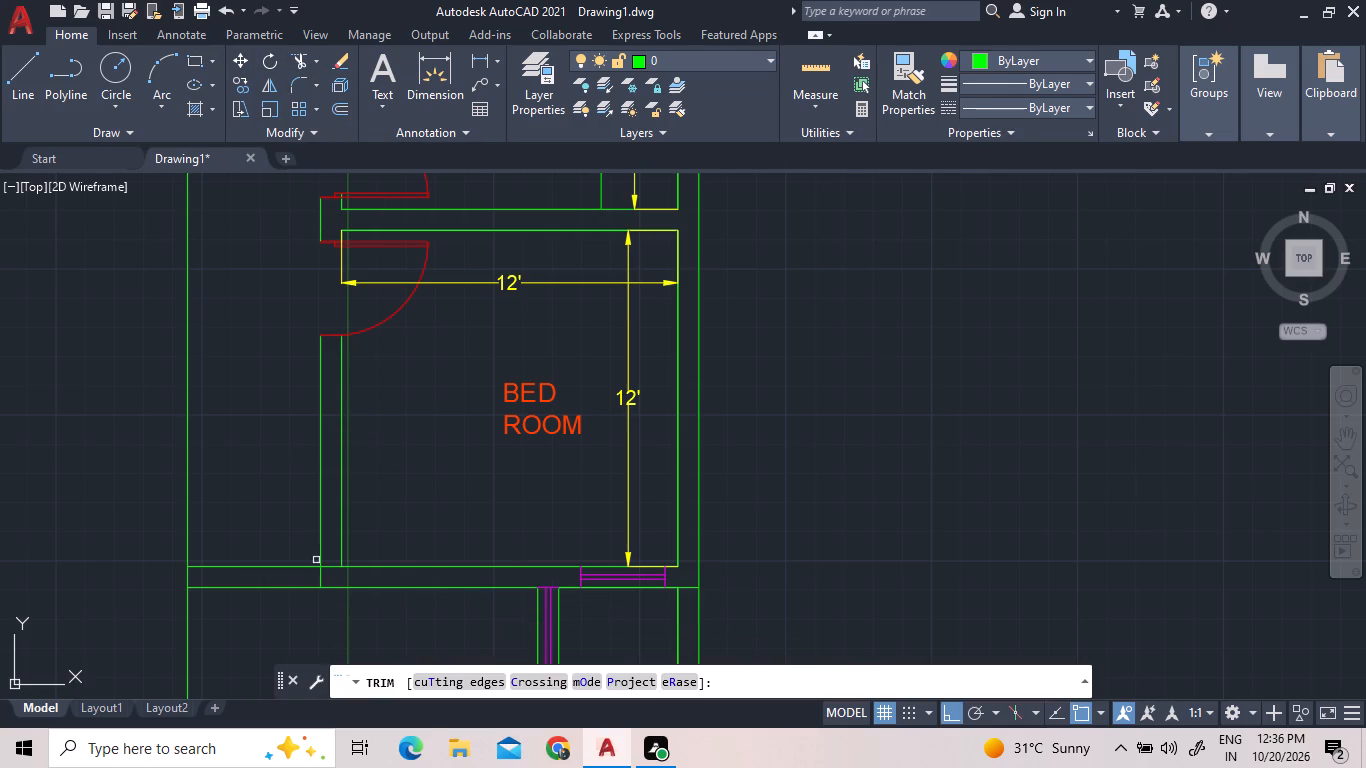
pyautogui.click(332, 567)
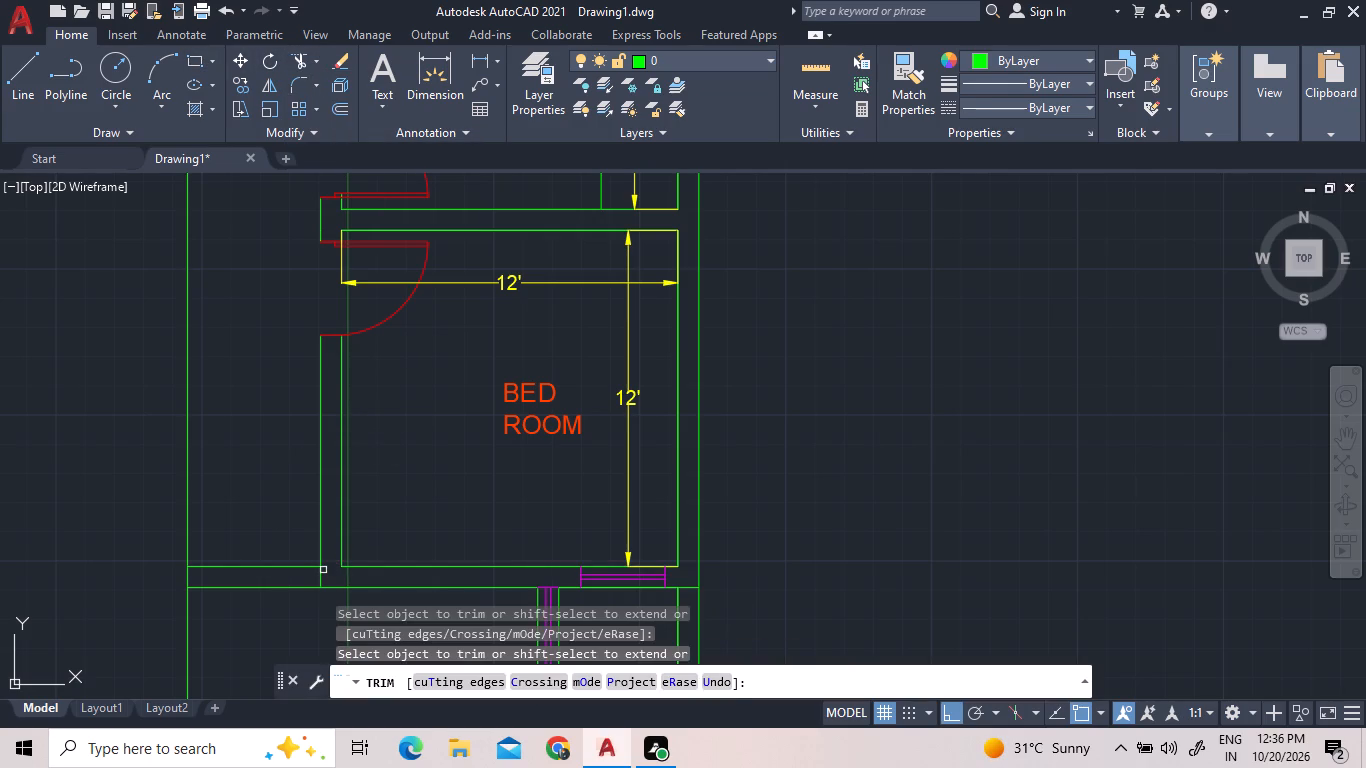
pyautogui.click(321, 571)
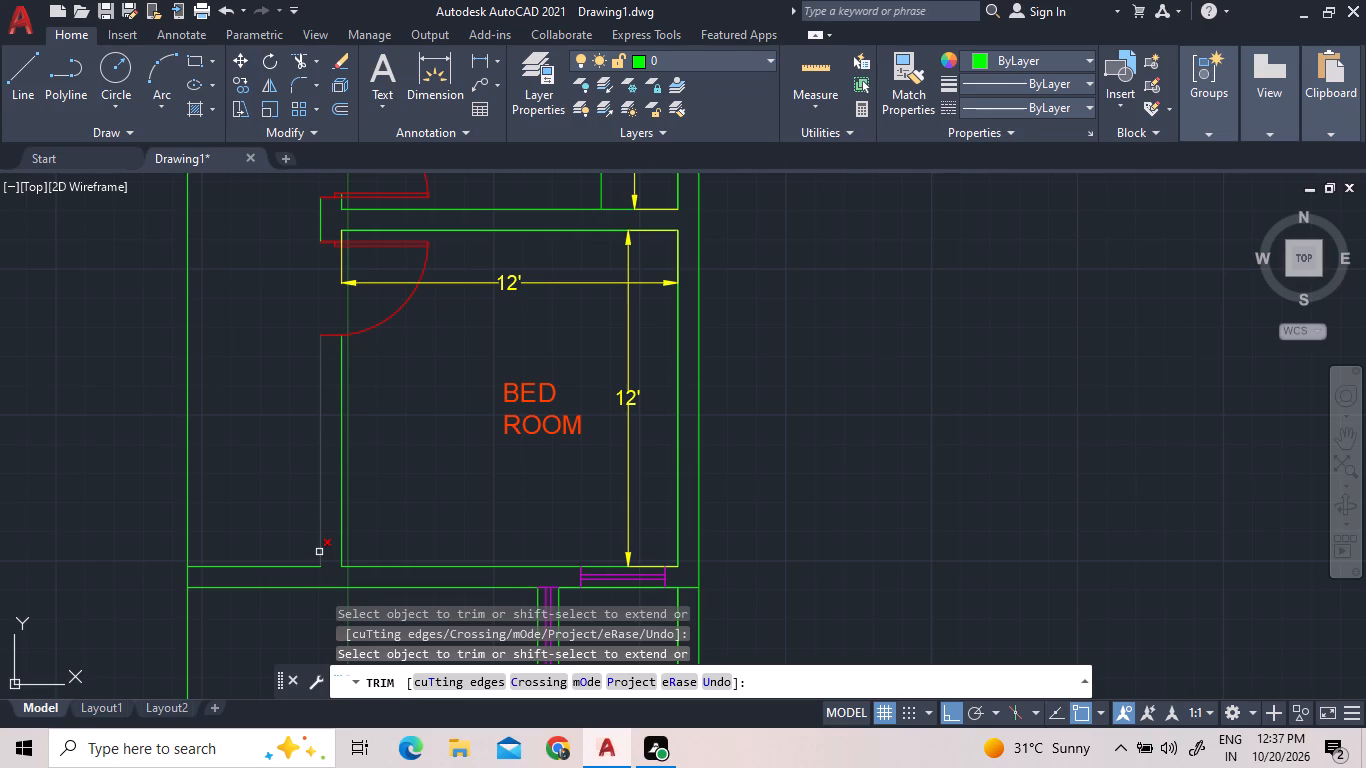
pyautogui.click(295, 524)
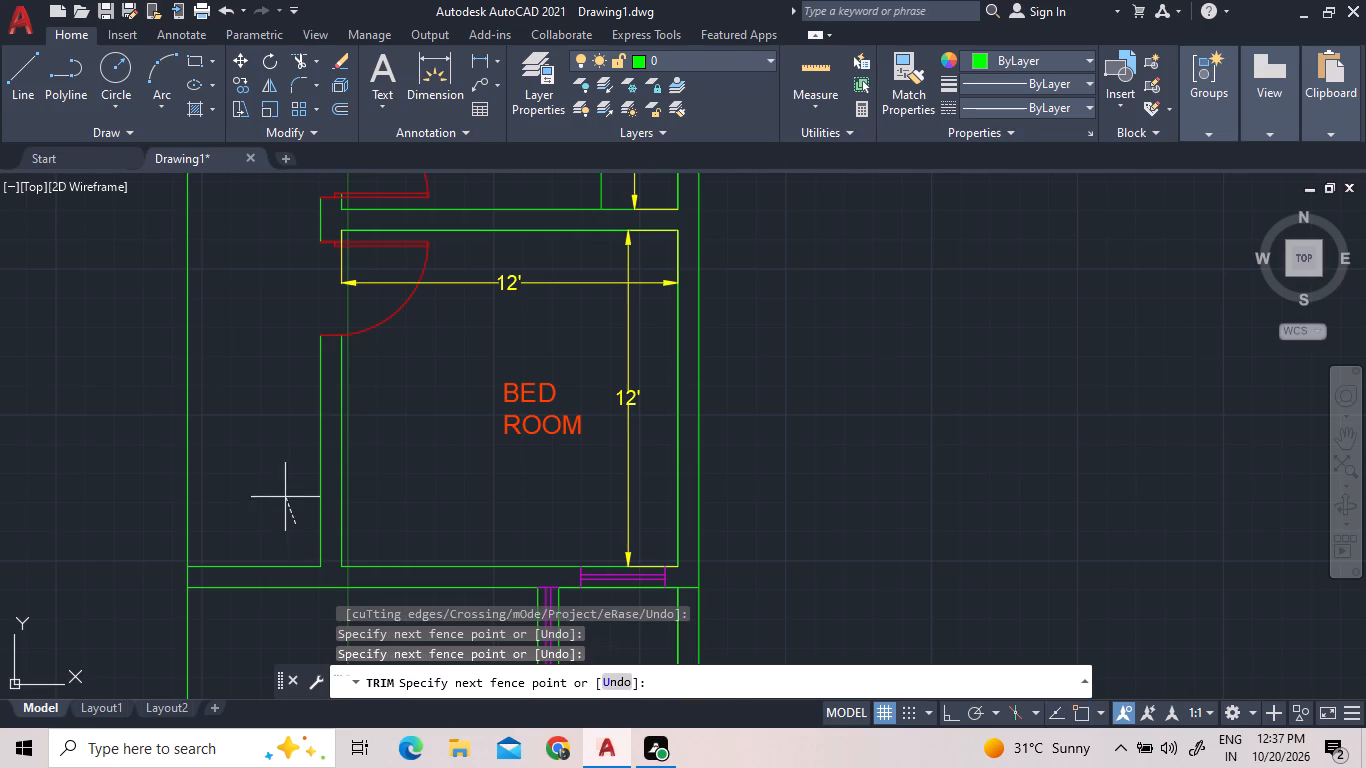
pyautogui.click(274, 450)
pyautogui.rightClick(270, 441)
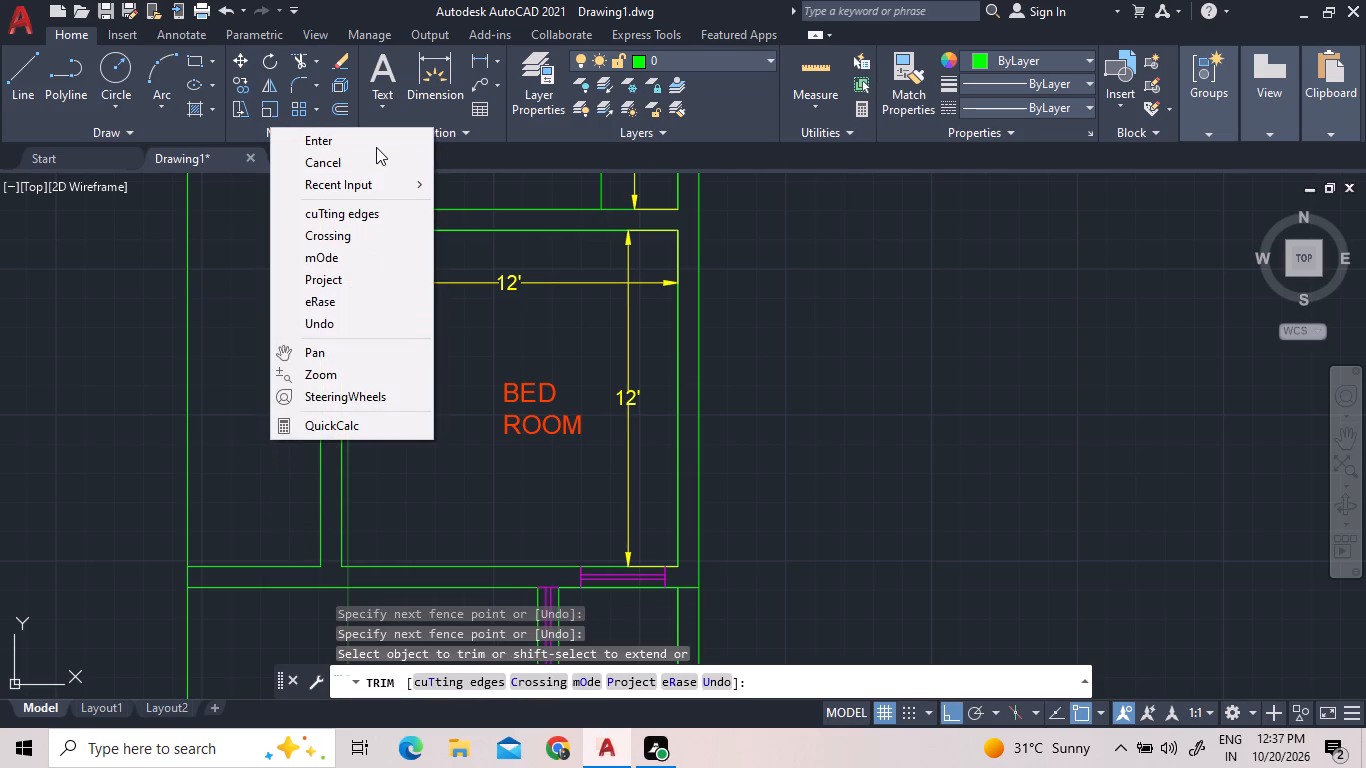
pyautogui.click(377, 144)
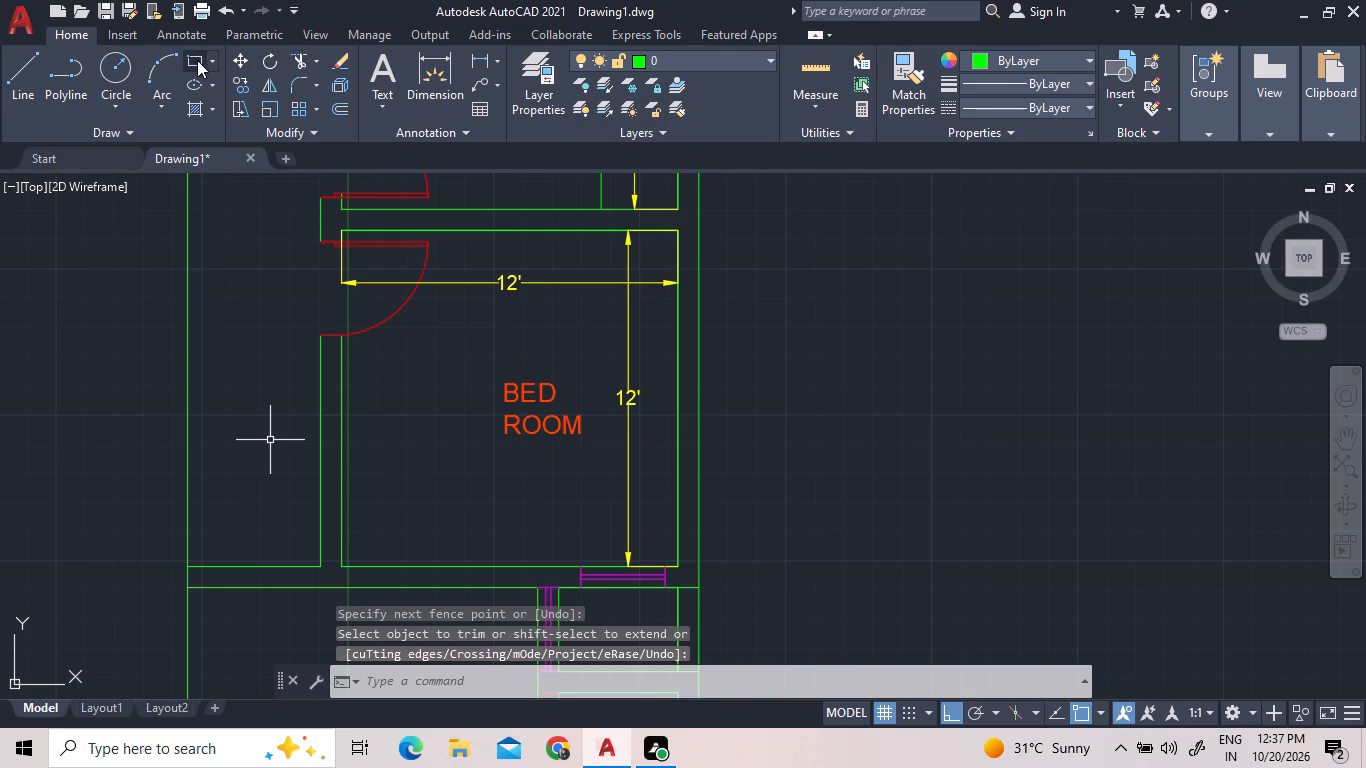
# Draw a 4' by 6' rectangle northeast from the west end of the extended south wall's inner line.
pyautogui.click(194, 56)
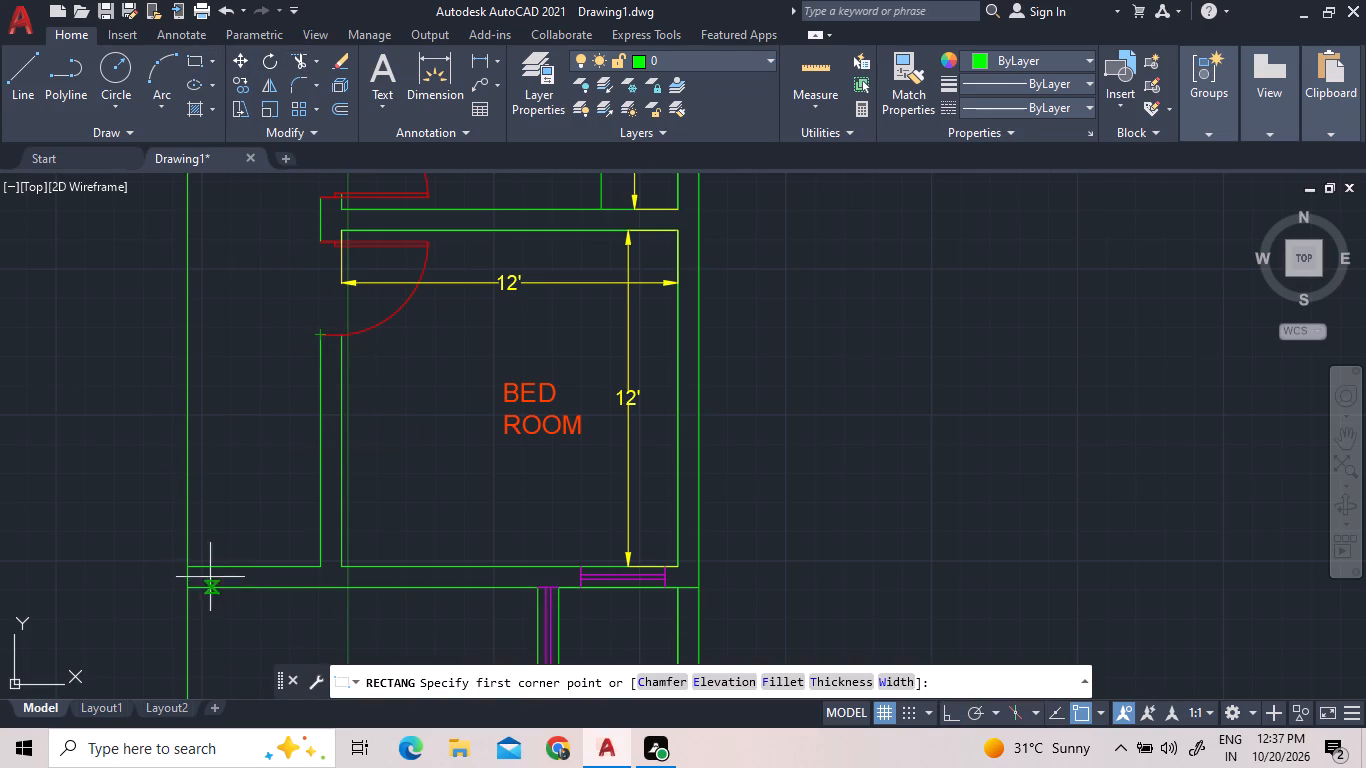
pyautogui.scroll(3, 191, 568)
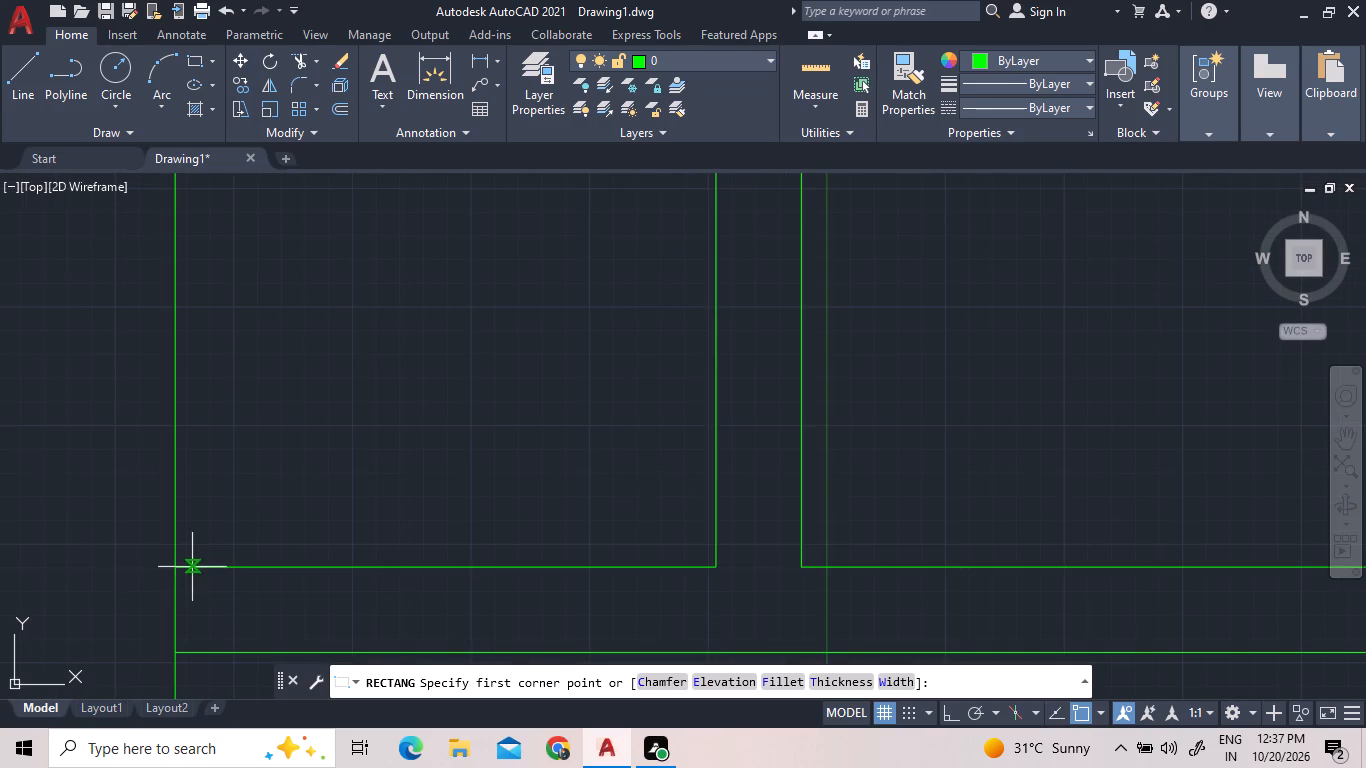
pyautogui.click(177, 568)
pyautogui.scroll(-5, 583, 393)
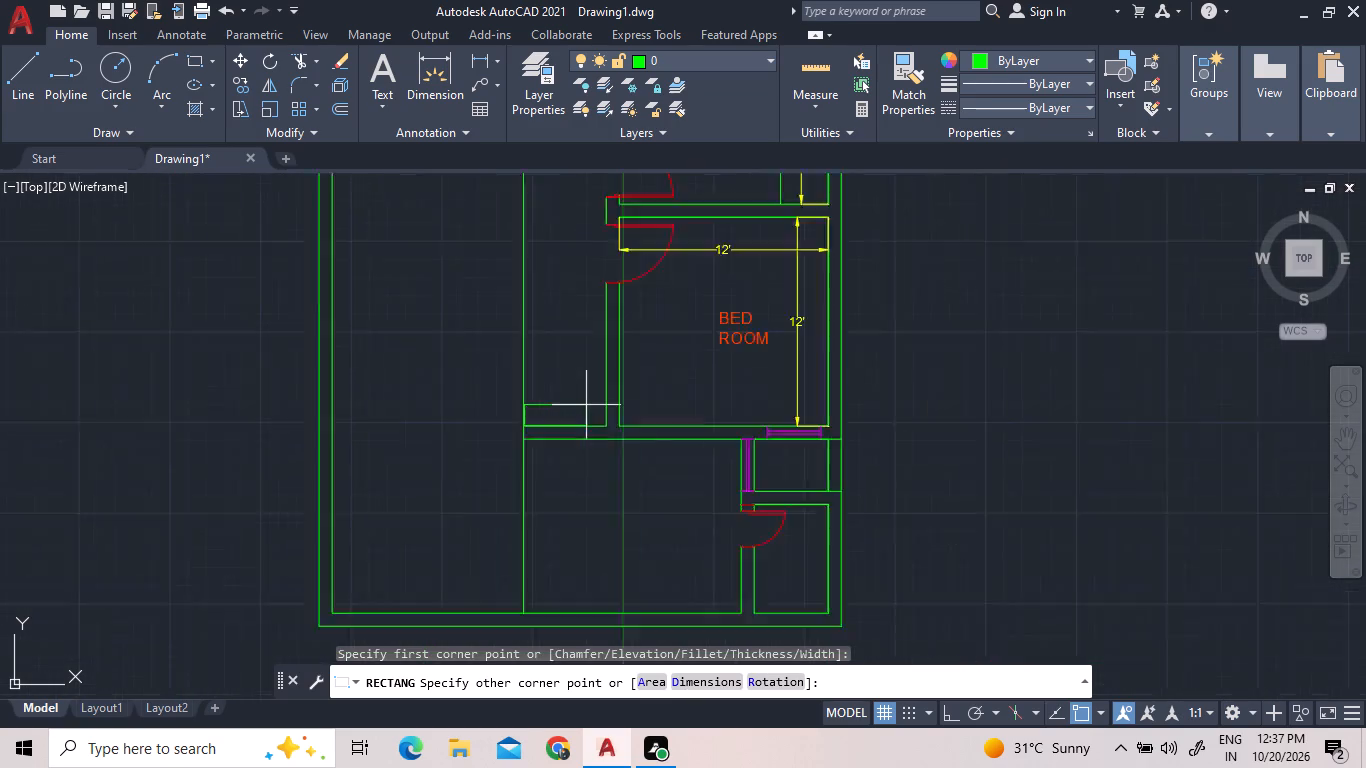
pyautogui.scroll(2, 604, 323)
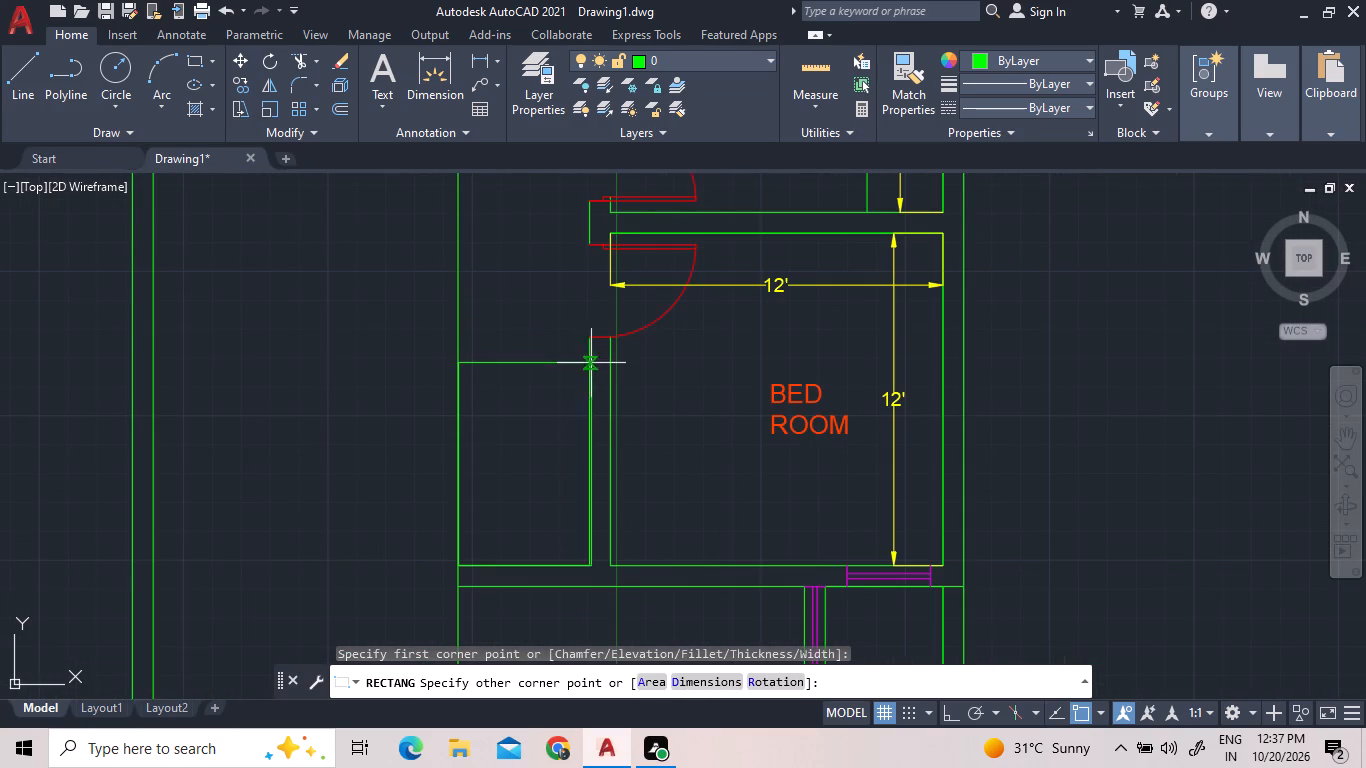
pyautogui.scroll(1, 590, 356)
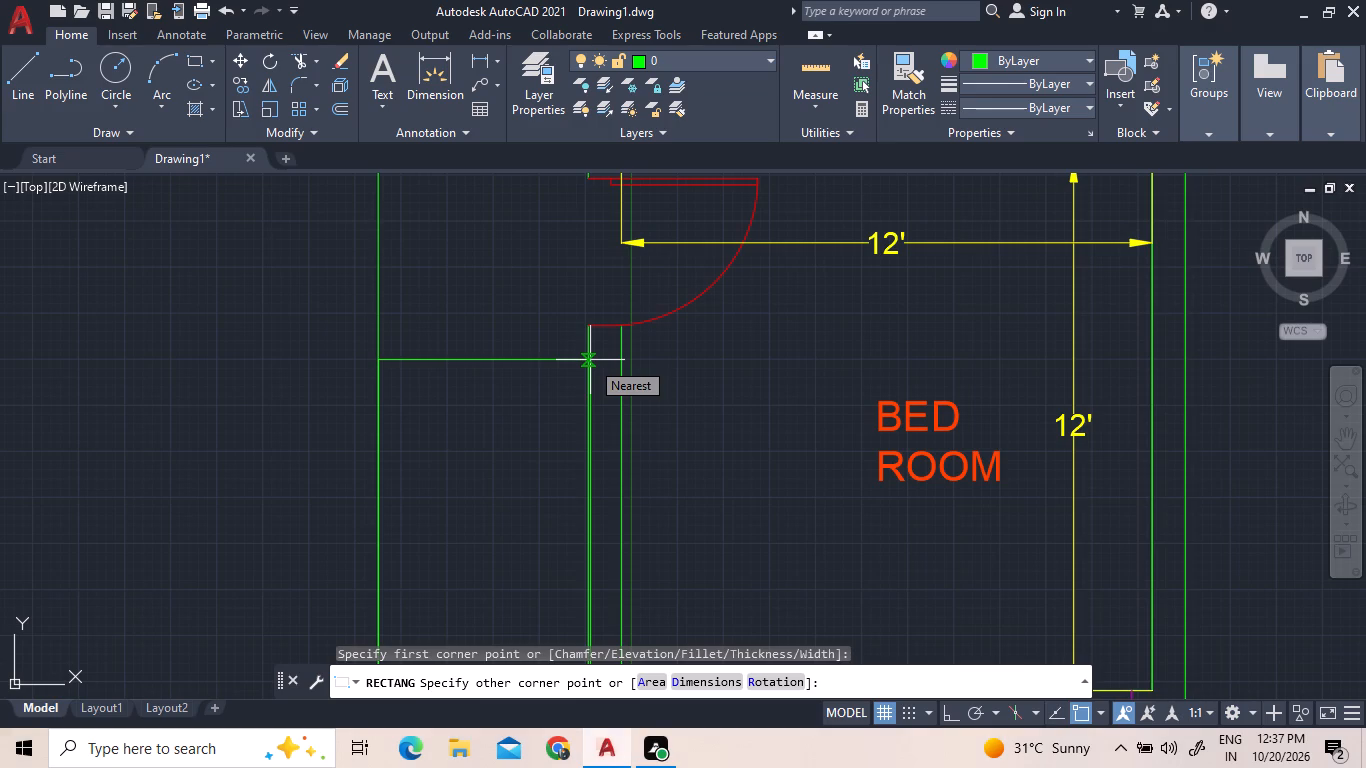
pyautogui.scroll(-2, 590, 360)
pyautogui.scroll(2, 590, 359)
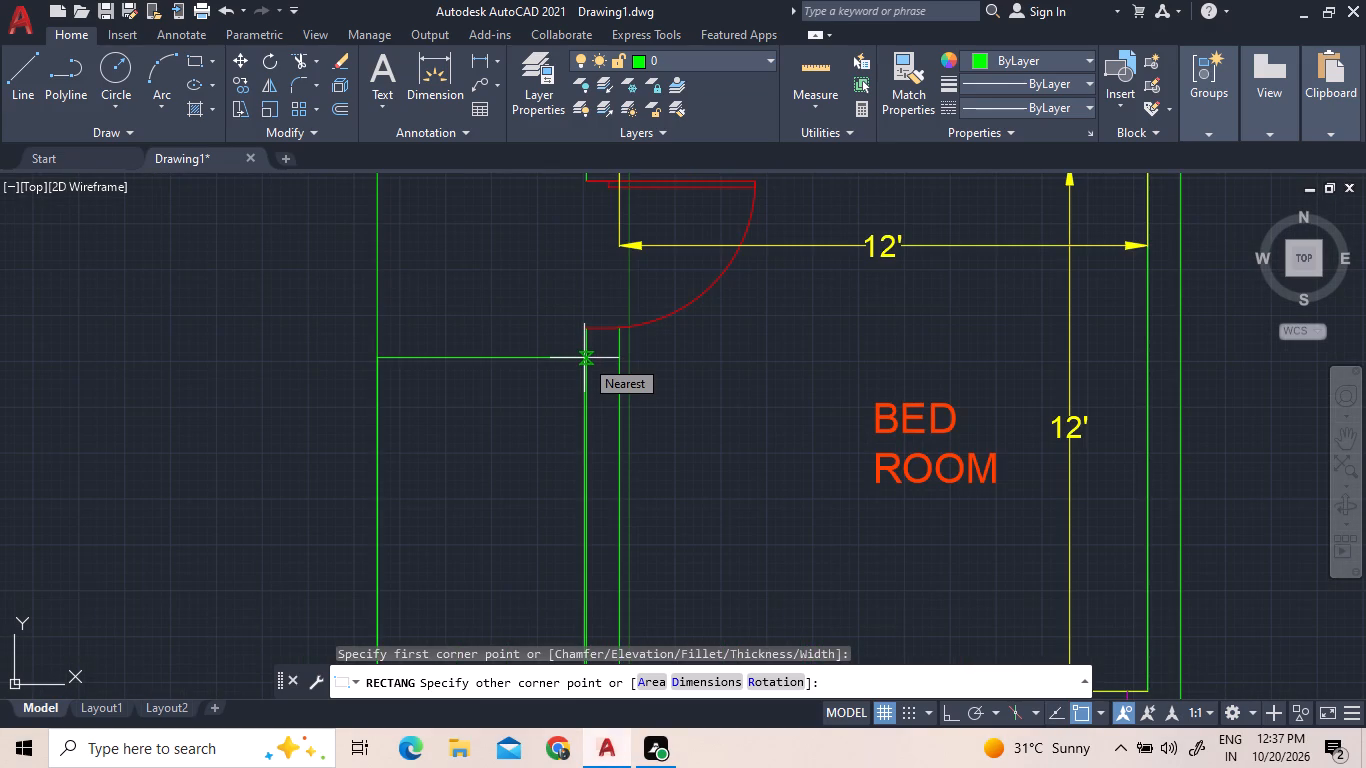
pyautogui.write('D')
pyautogui.press('space')
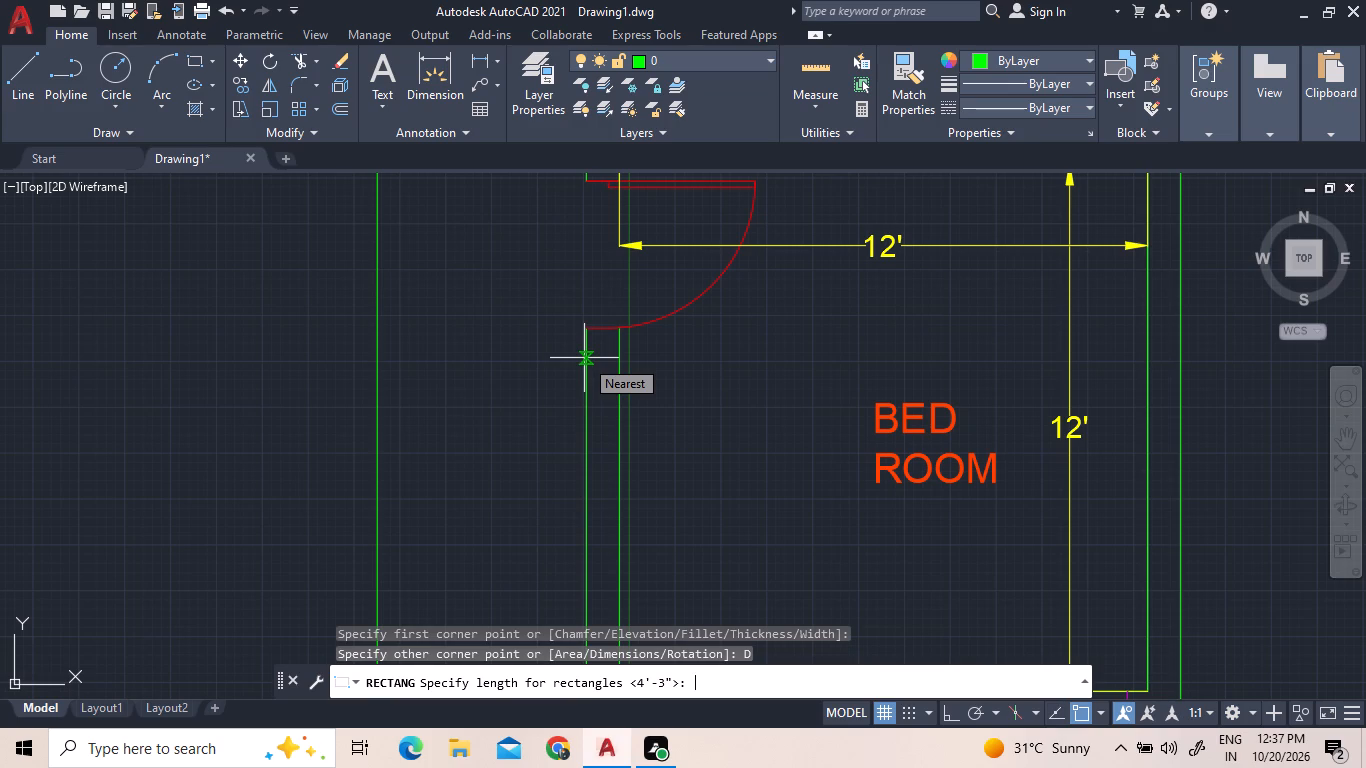
pyautogui.write("4'")
pyautogui.press('Return')
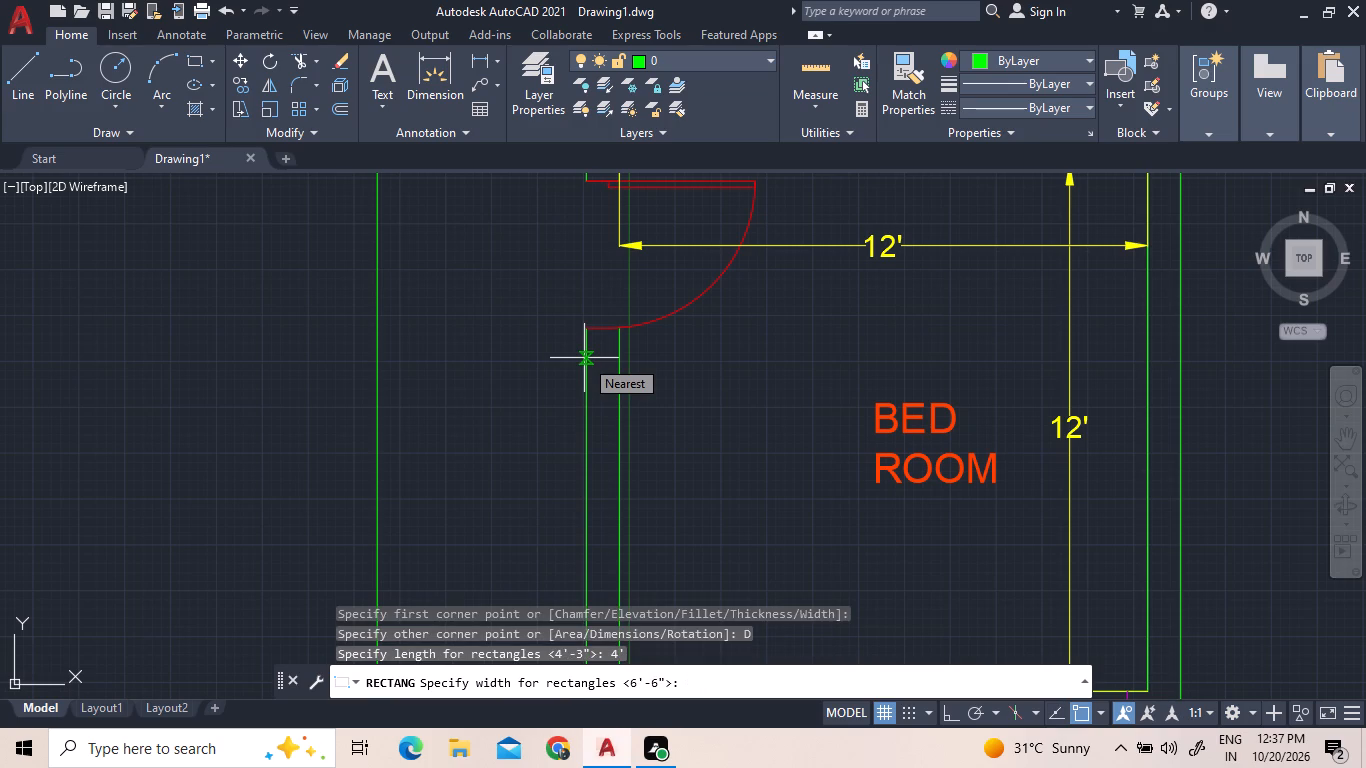
pyautogui.write("6'")
pyautogui.press('Return')
pyautogui.scroll(-1, 690, 370)
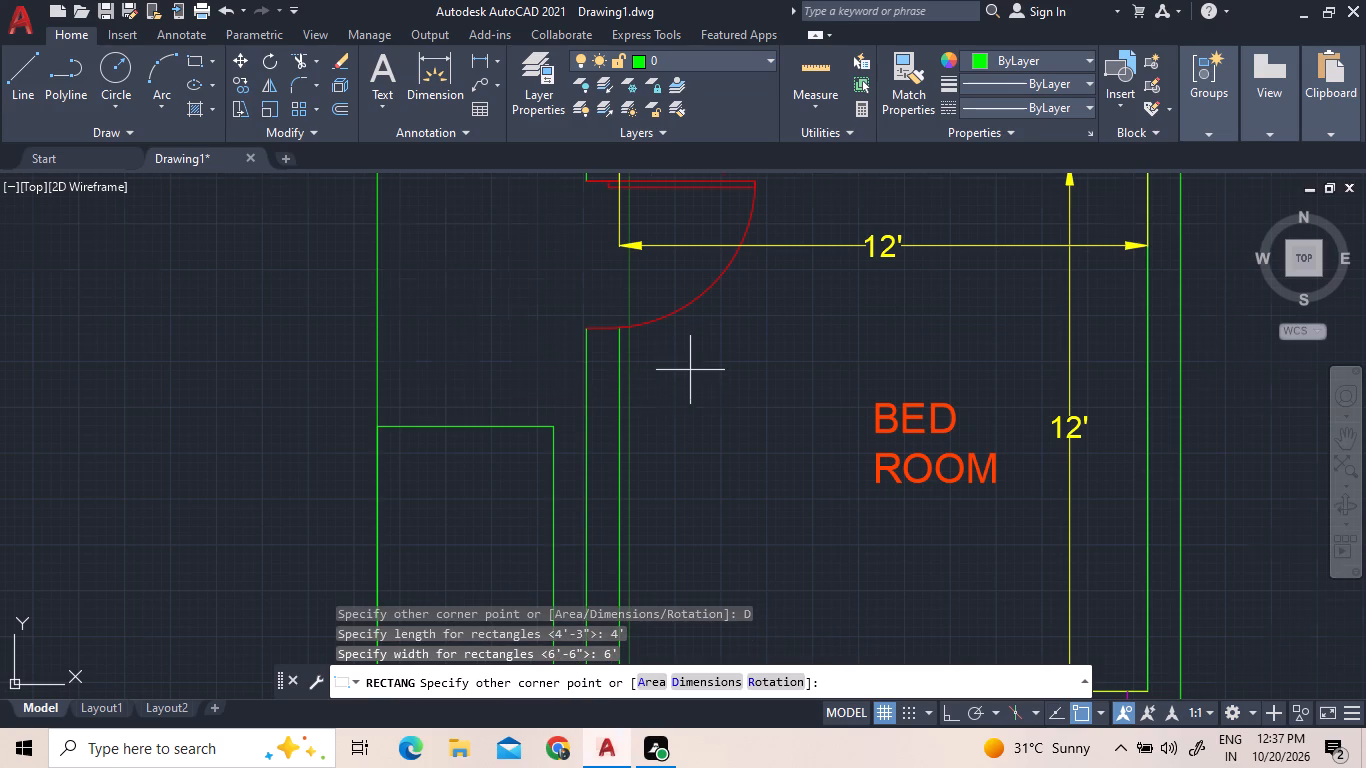
pyautogui.scroll(-1, 690, 370)
pyautogui.scroll(2, 625, 504)
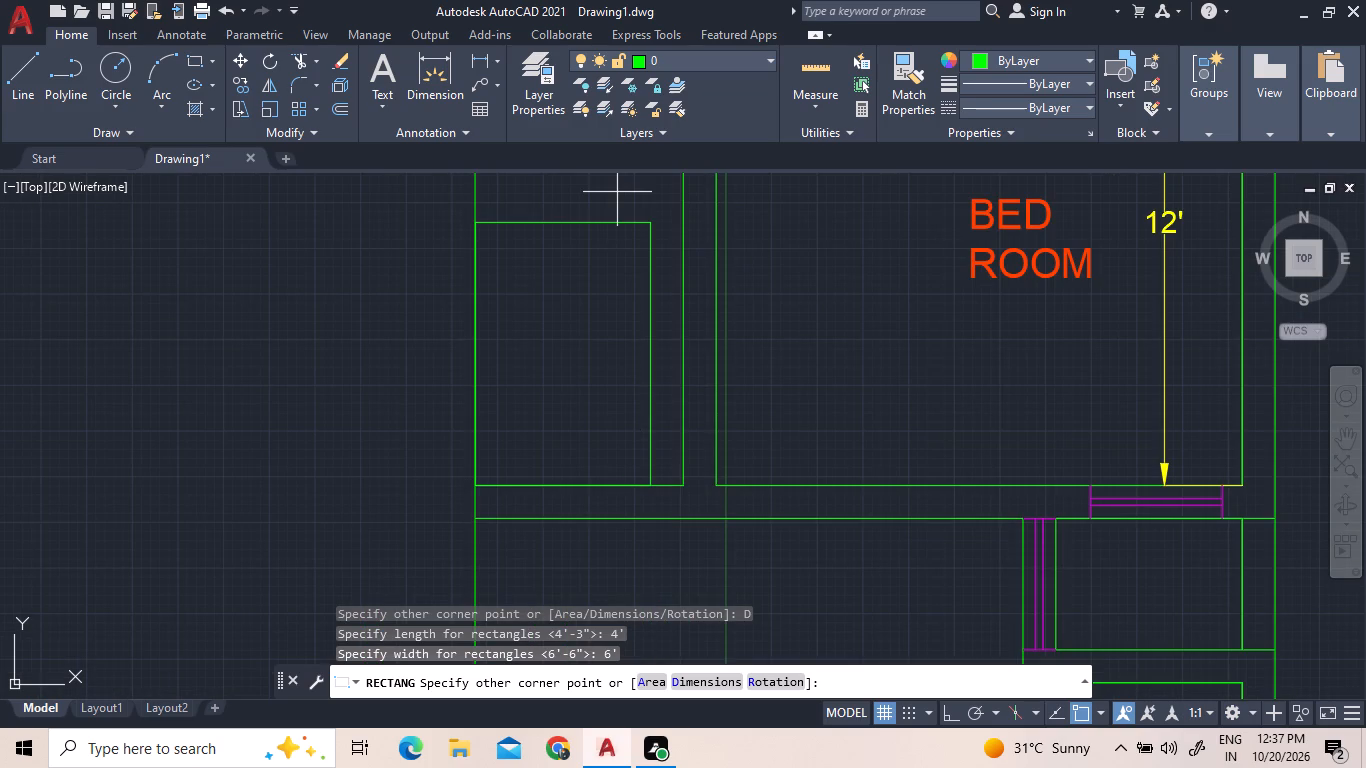
pyautogui.click(617, 192)
# Move the 4' by 6' rectangle east so its southeast corner meets the outer line of the bedroom's west wall.
pyautogui.moveTo(669, 332); pyautogui.dragTo(635, 307)
pyautogui.click(552, 248)
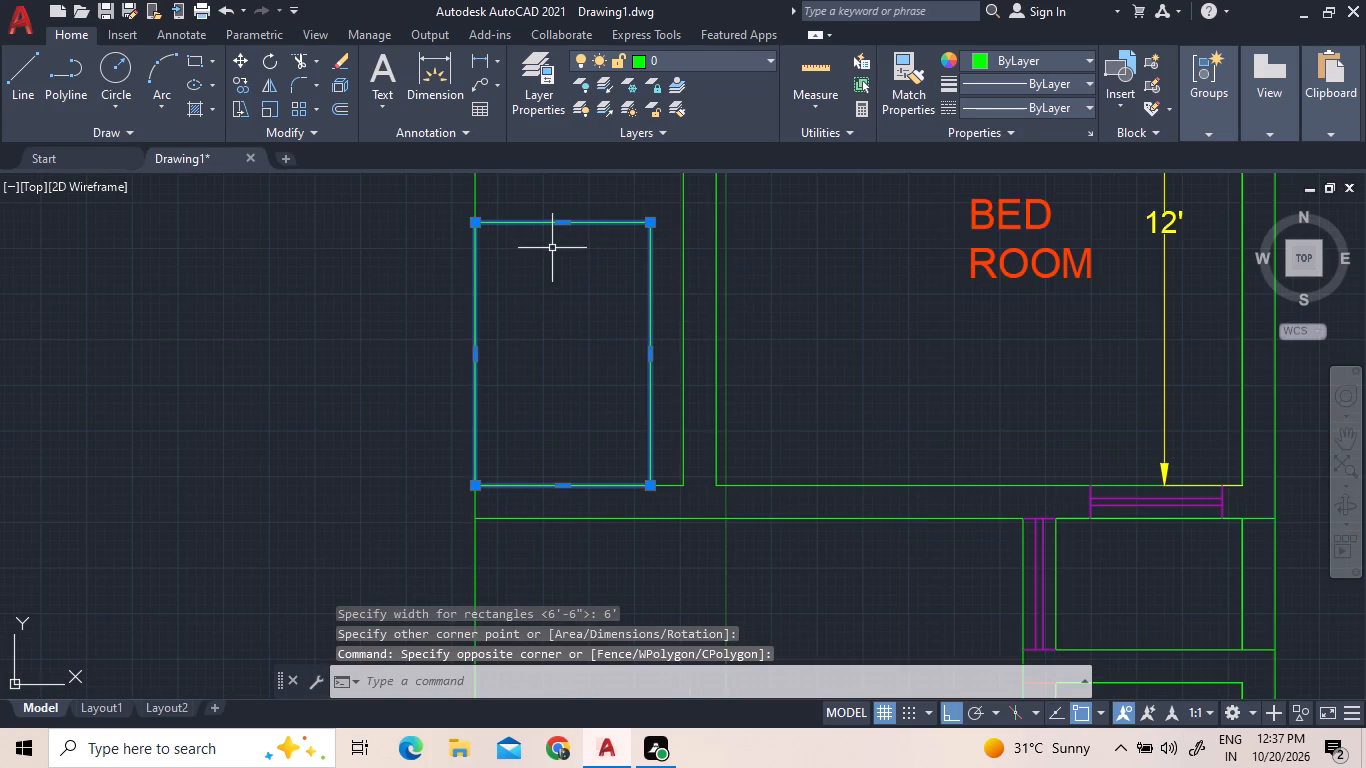
pyautogui.rightClick(584, 383)
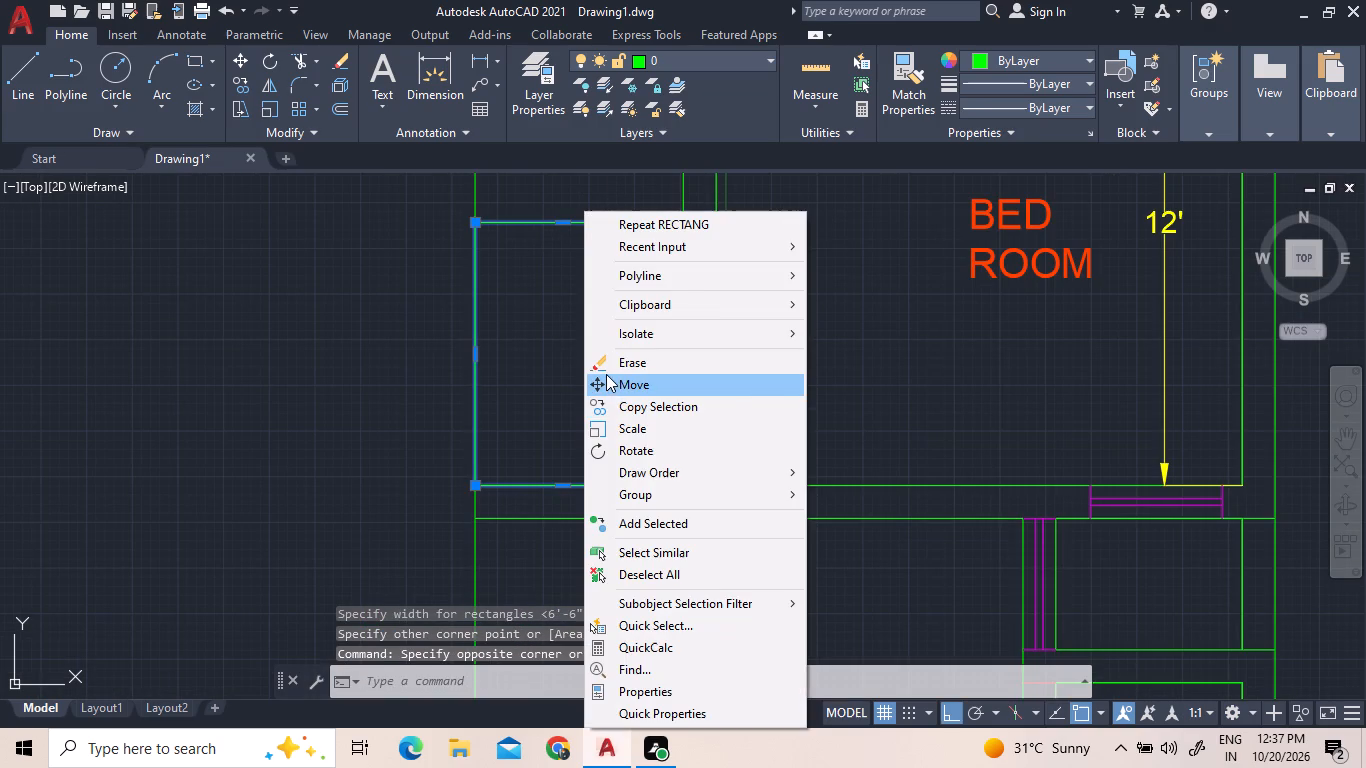
pyautogui.click(607, 380)
pyautogui.scroll(3, 642, 503)
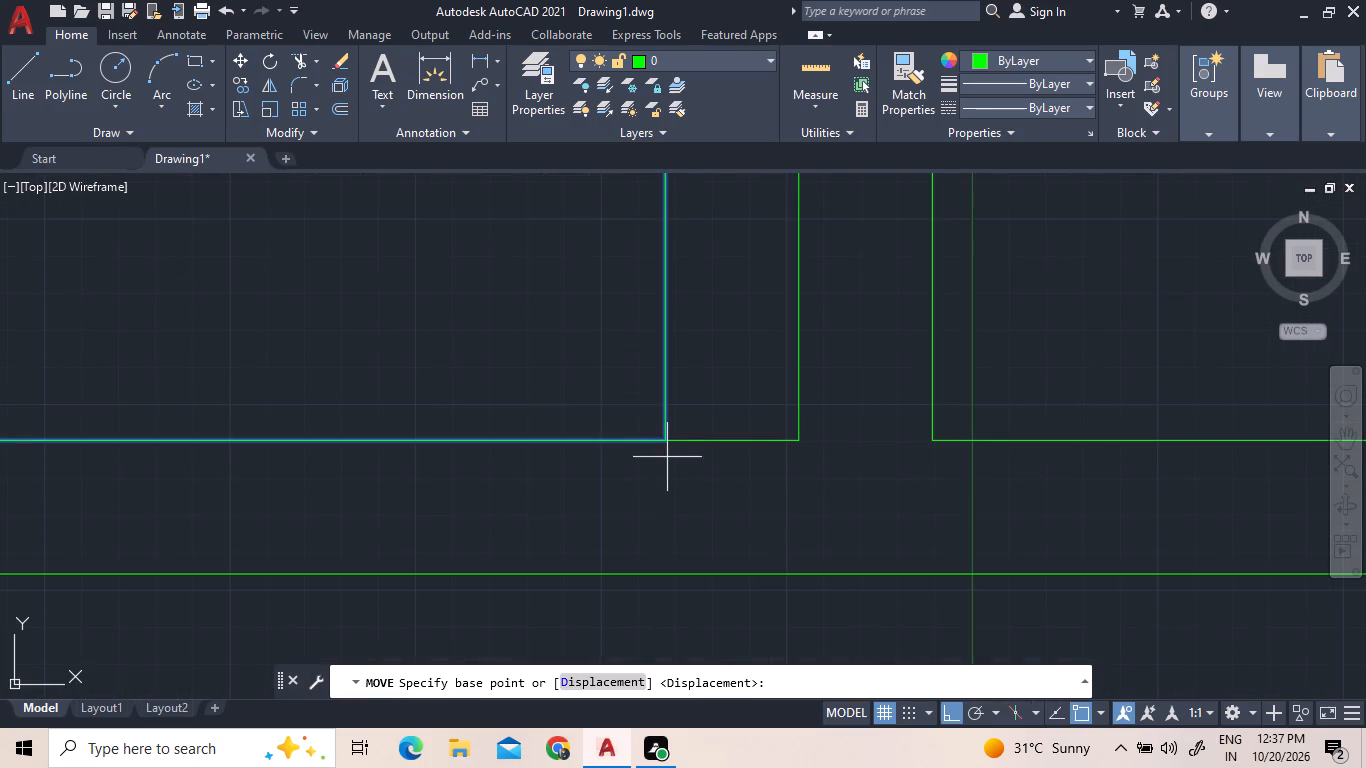
pyautogui.click(666, 434)
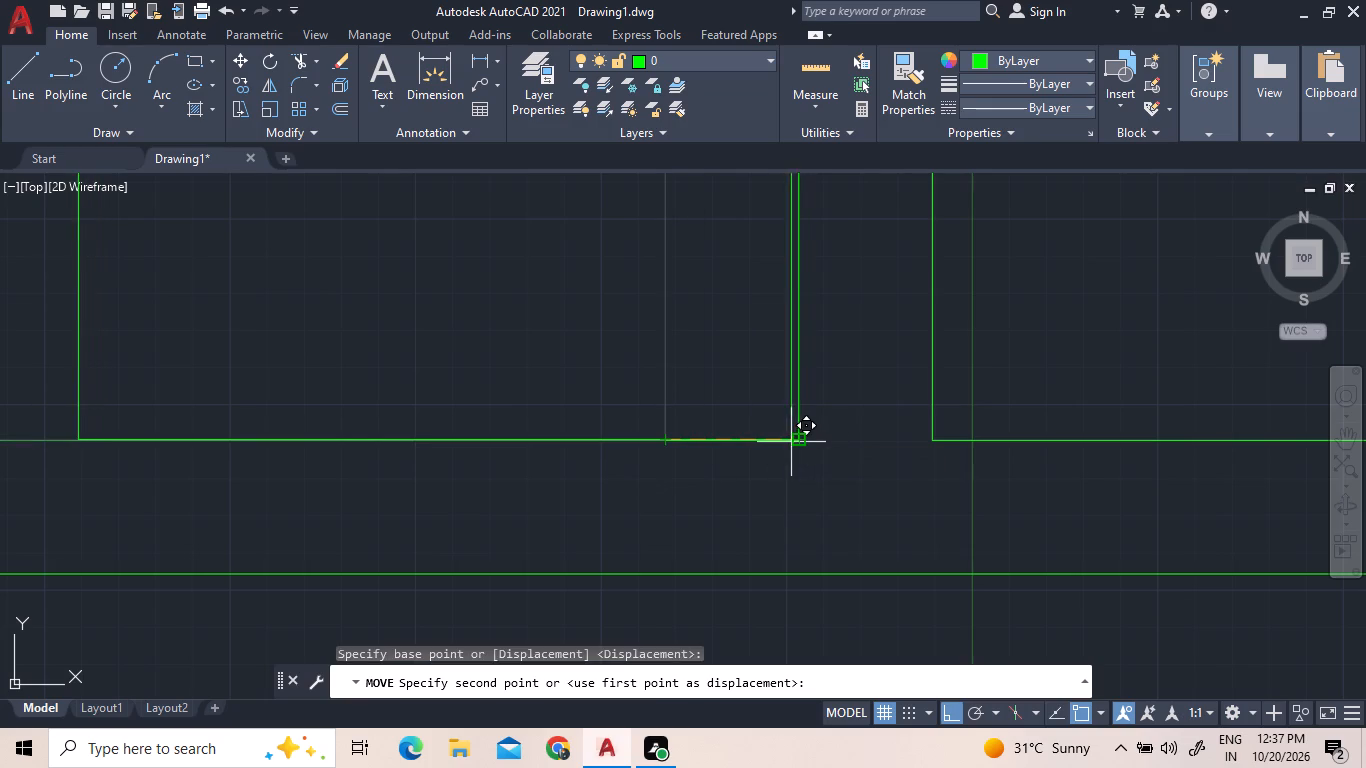
pyautogui.scroll(3, 801, 444)
pyautogui.click(793, 438)
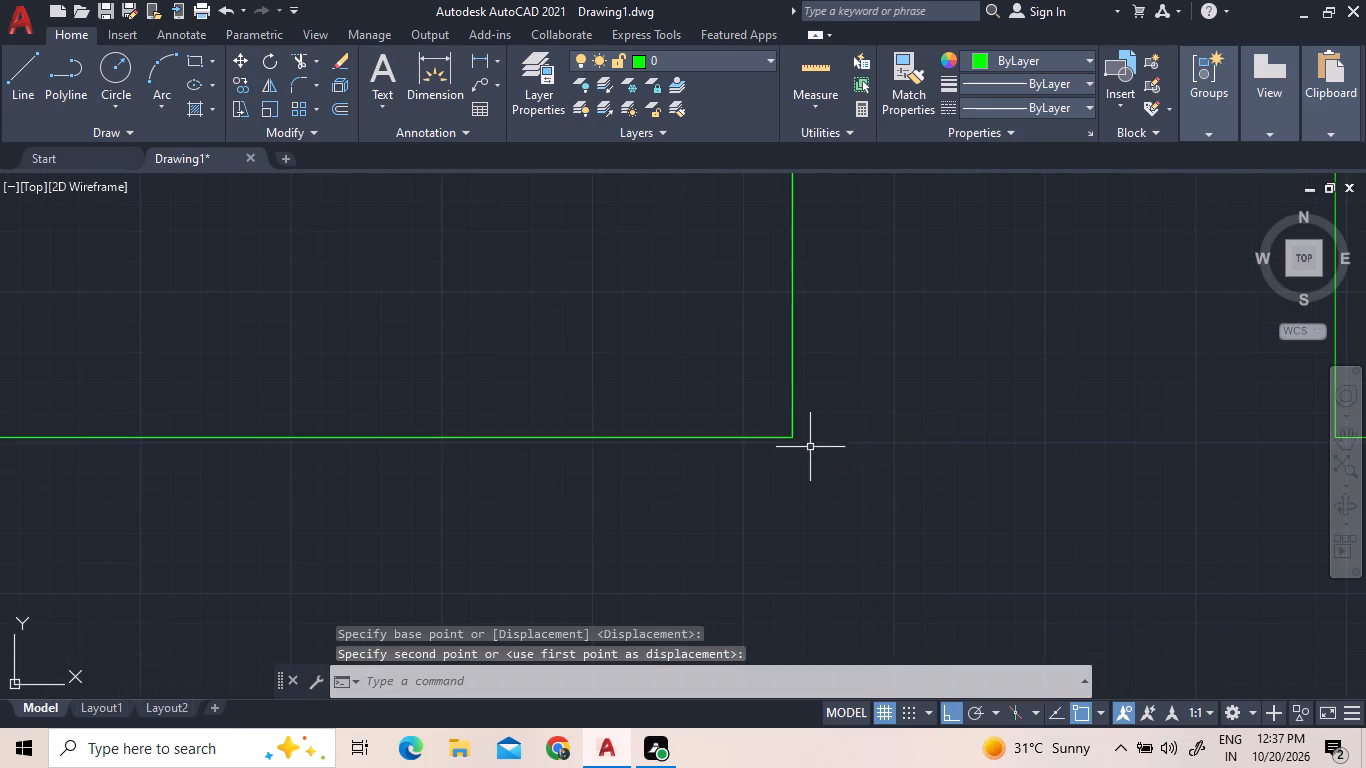
# Explode the 4' by 6' rectangle west of the bedroom into separate lines.
pyautogui.scroll(-8, 810, 450)
pyautogui.scroll(-2, 815, 327)
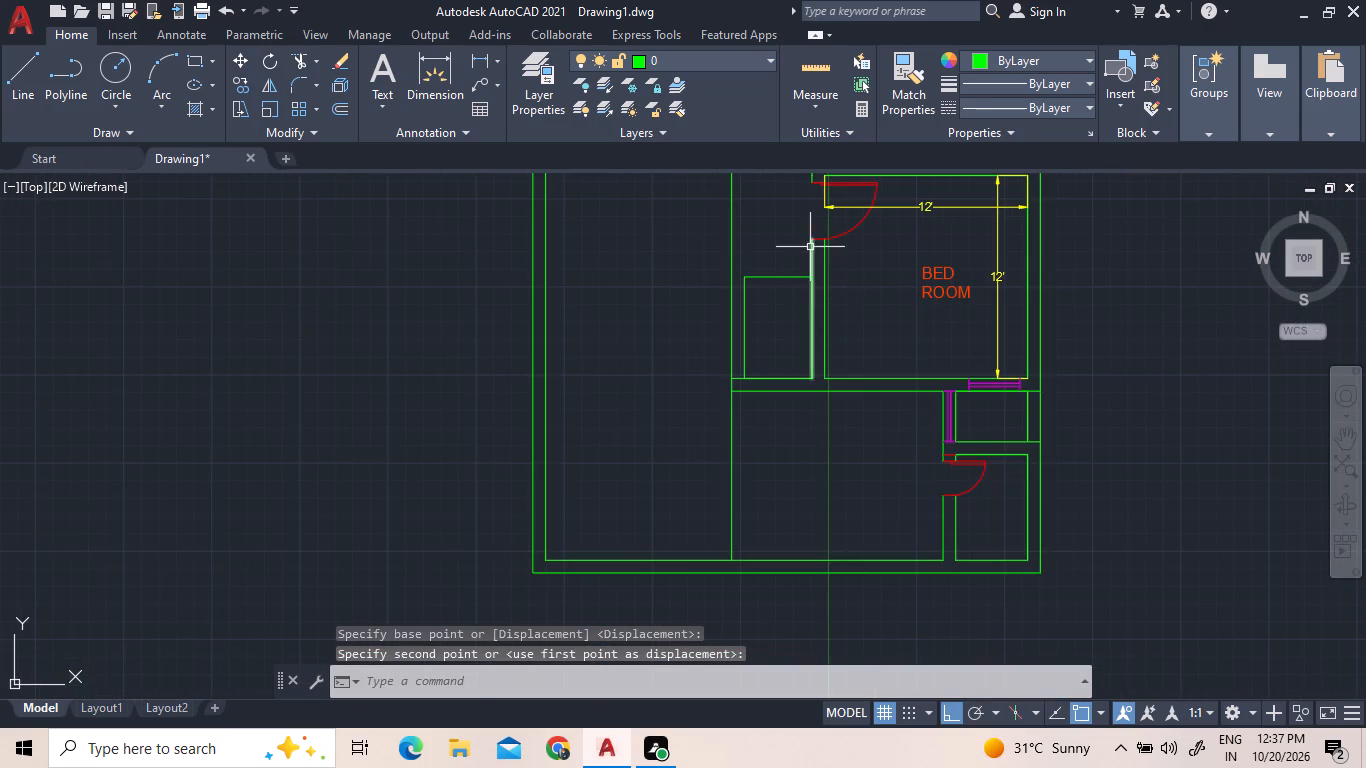
pyautogui.scroll(3, 810, 247)
pyautogui.scroll(3, 822, 355)
pyautogui.scroll(-3, 830, 385)
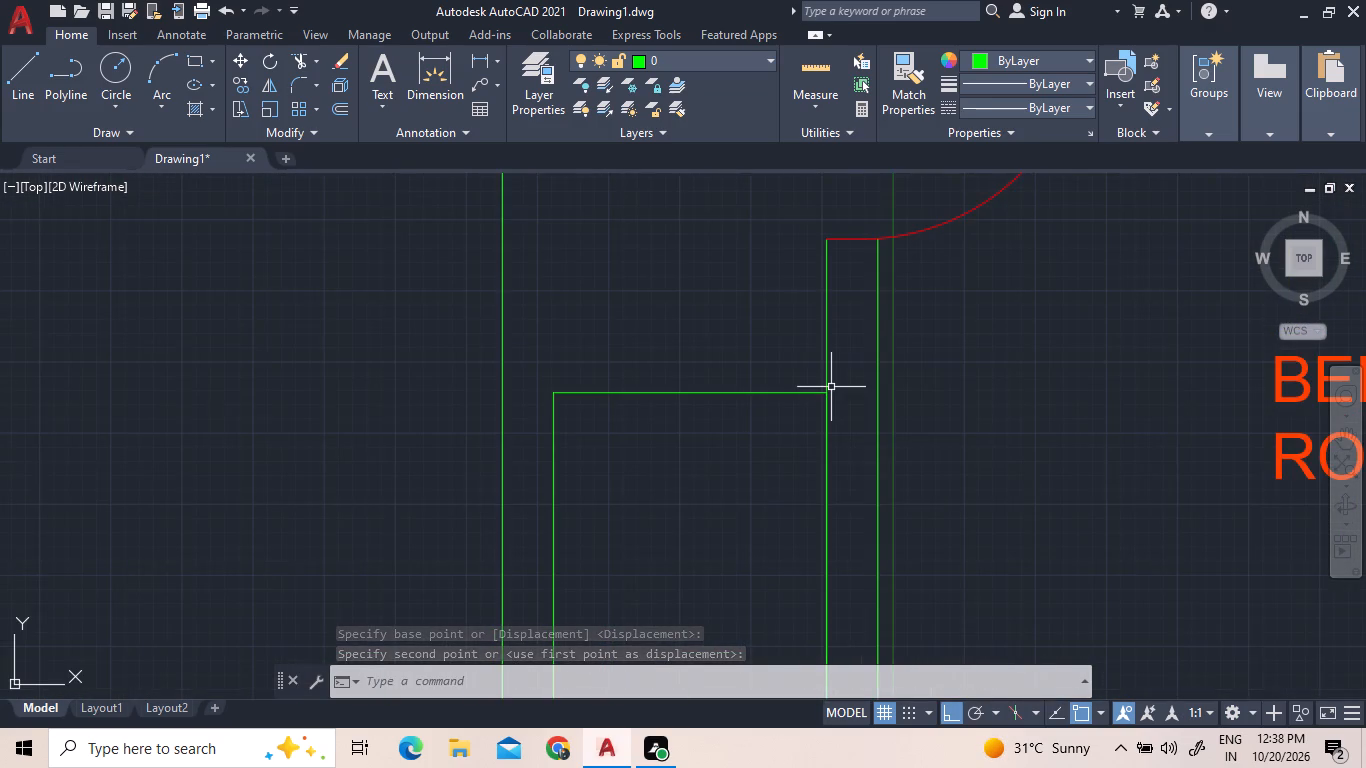
pyautogui.scroll(-2, 819, 357)
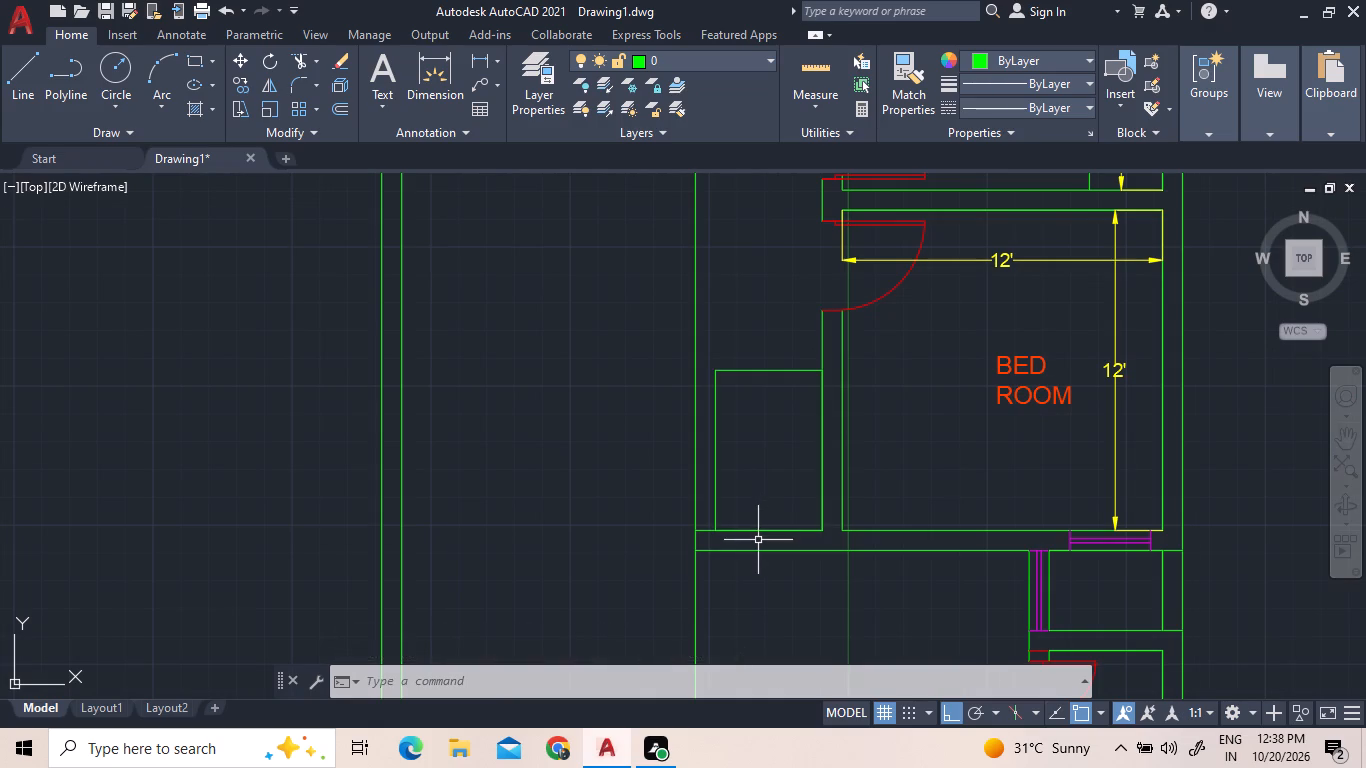
pyautogui.scroll(3, 751, 540)
pyautogui.click(611, 435)
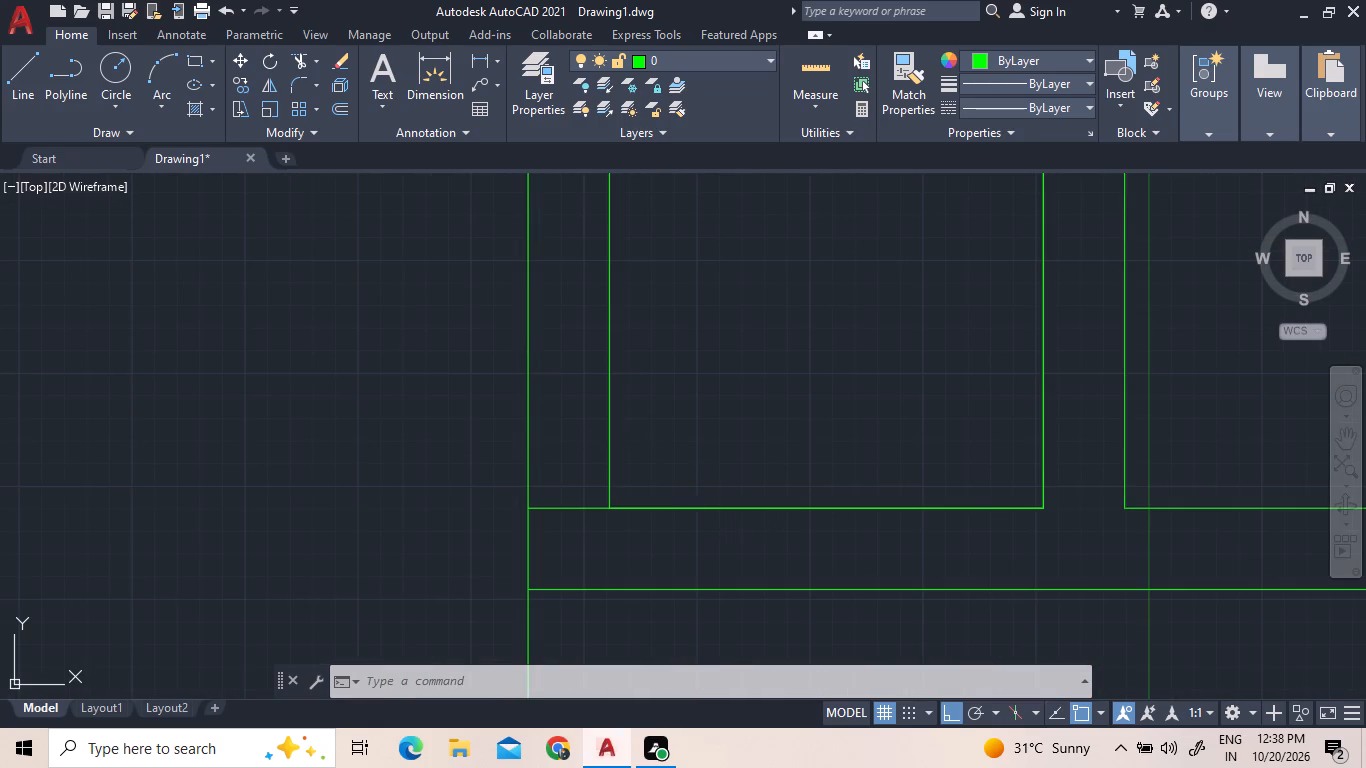
pyautogui.write('X')
pyautogui.press('space')
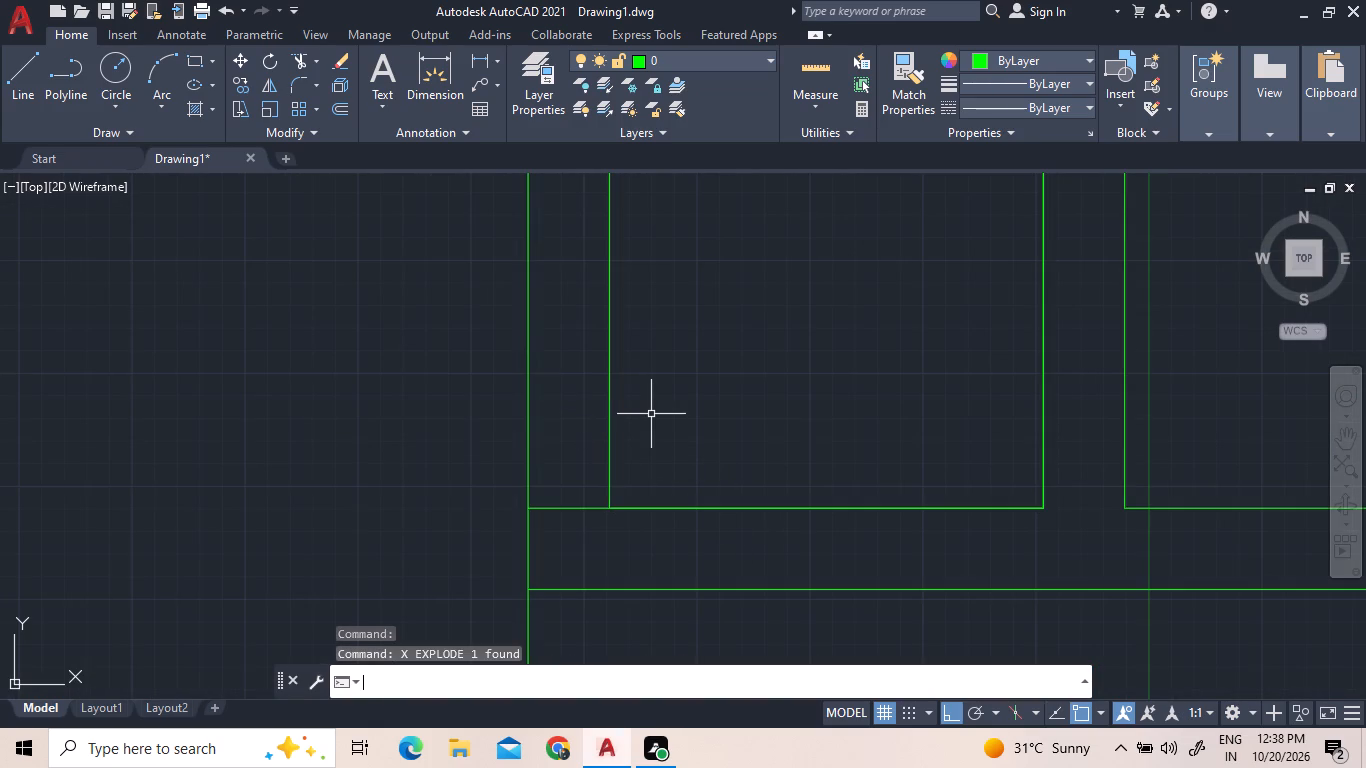
pyautogui.scroll(-3, 668, 407)
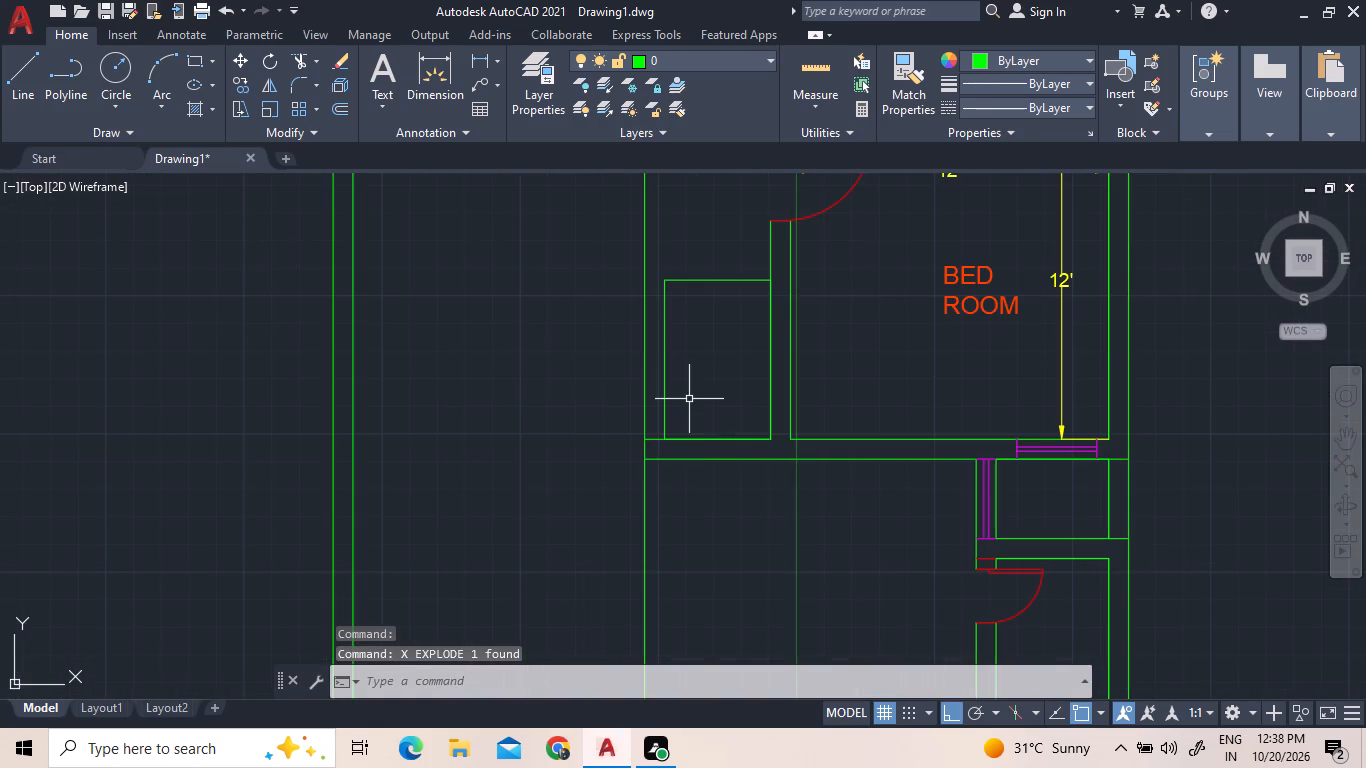
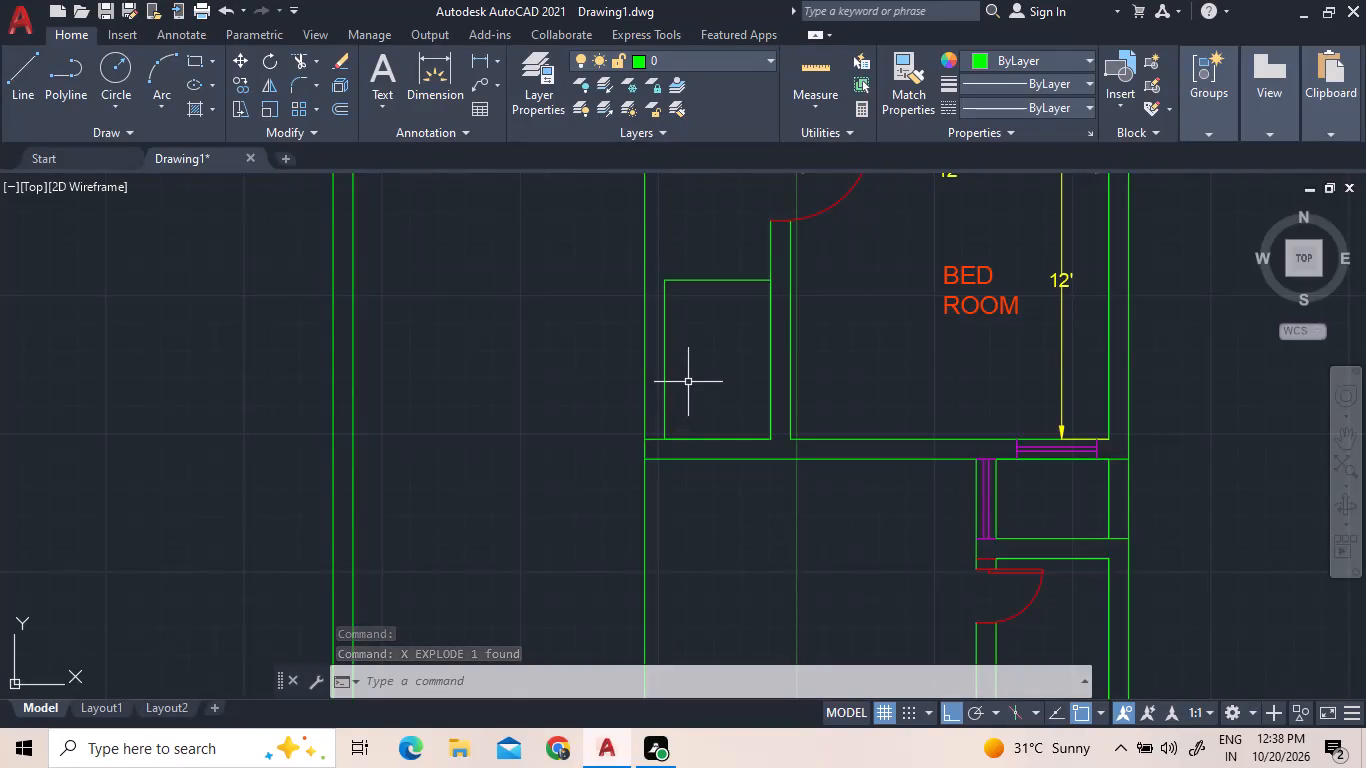
# Offset the 4' by 6' room's north and west lines outward by 9" to form its outer wall faces.
pyautogui.scroll(-1, 688, 382)
pyautogui.scroll(1, 715, 305)
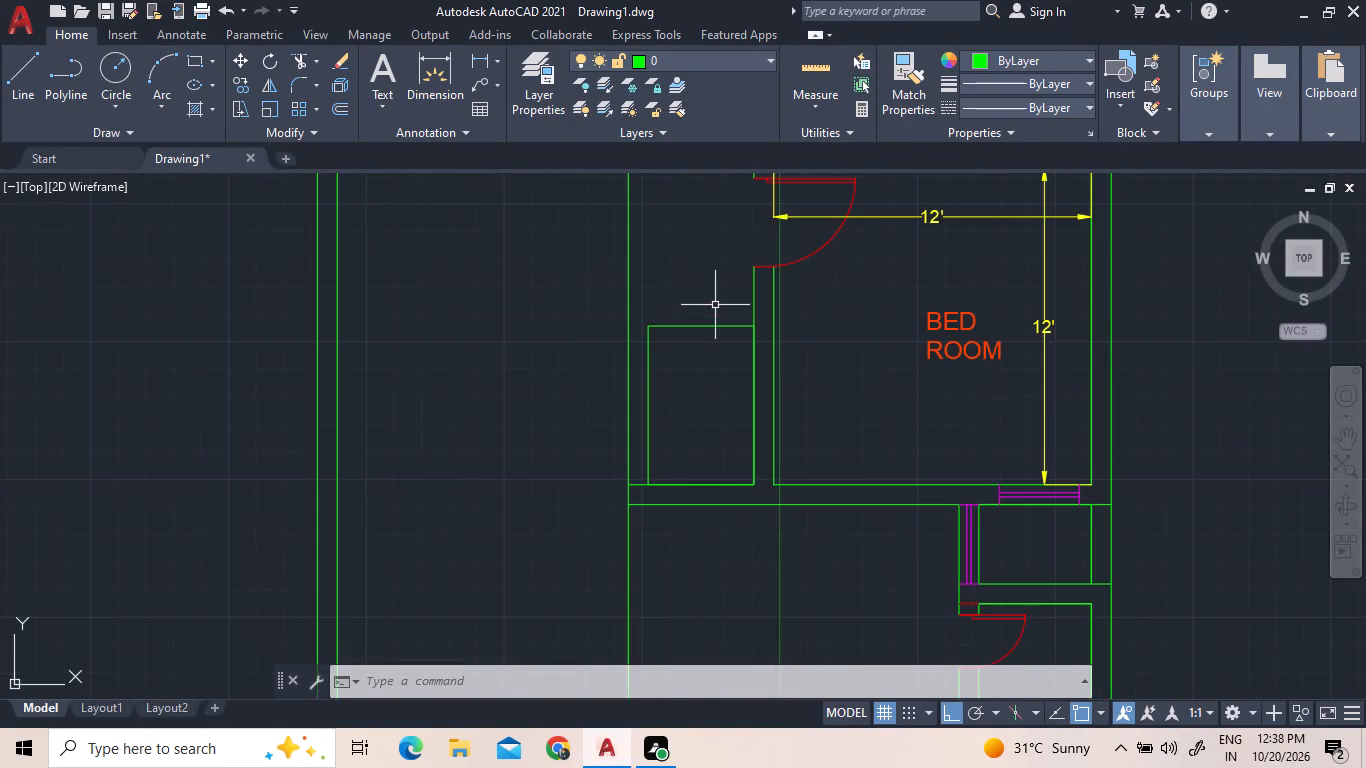
pyautogui.scroll(2, 715, 305)
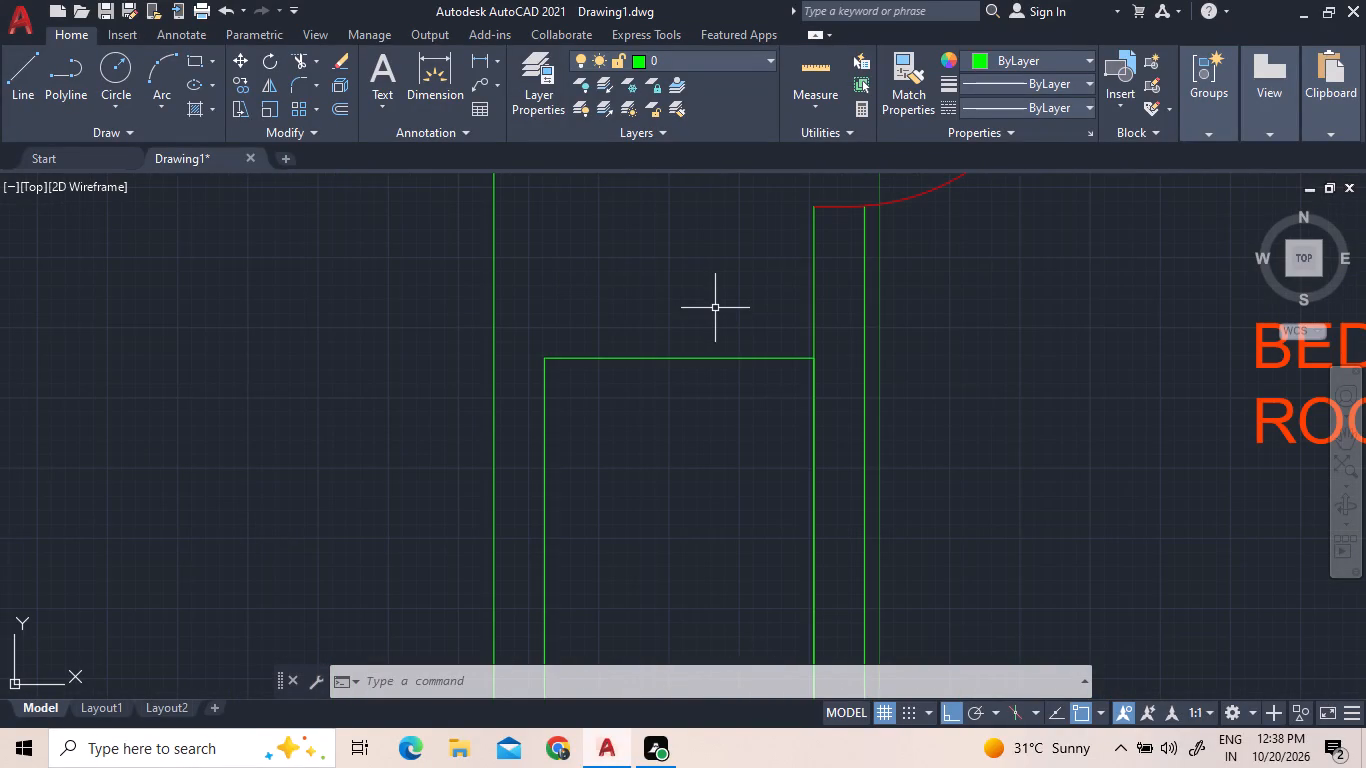
pyautogui.click(346, 112)
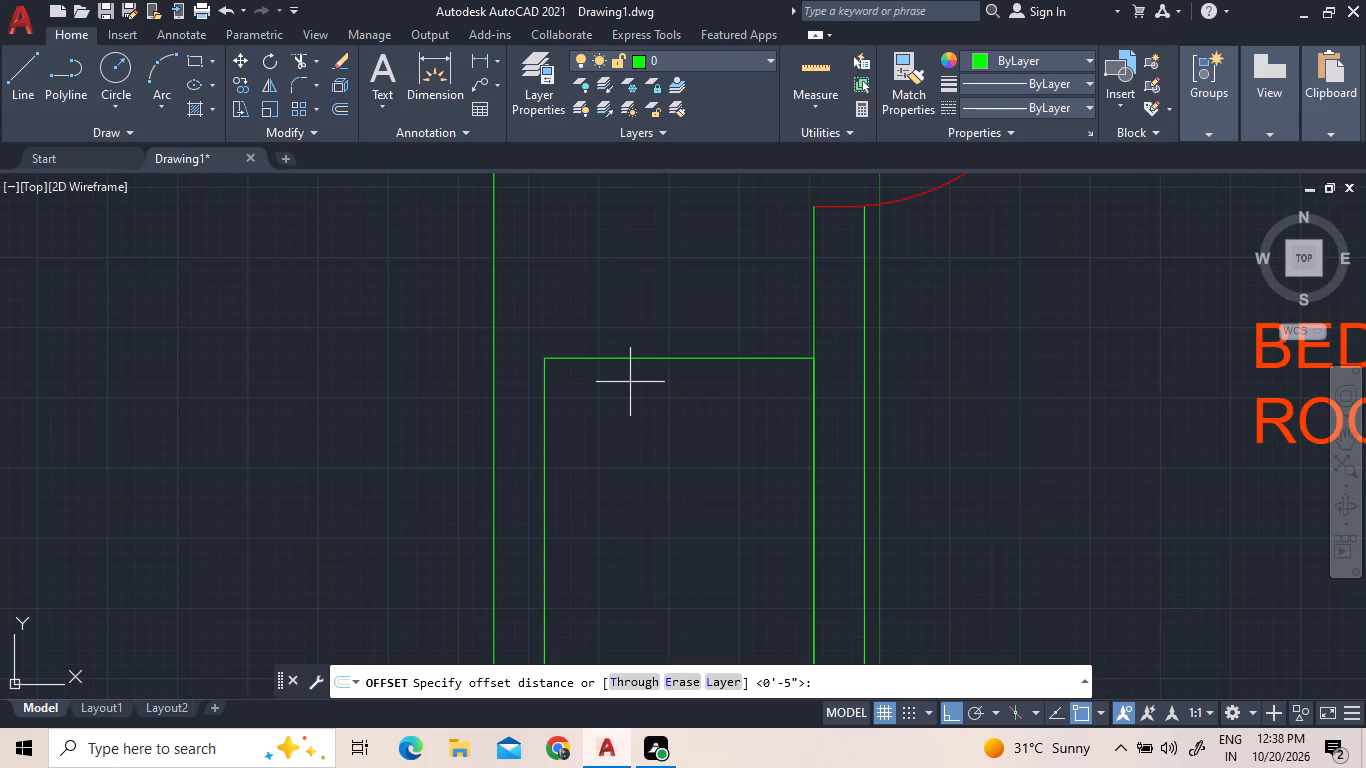
pyautogui.write('9"')
pyautogui.press('Return')
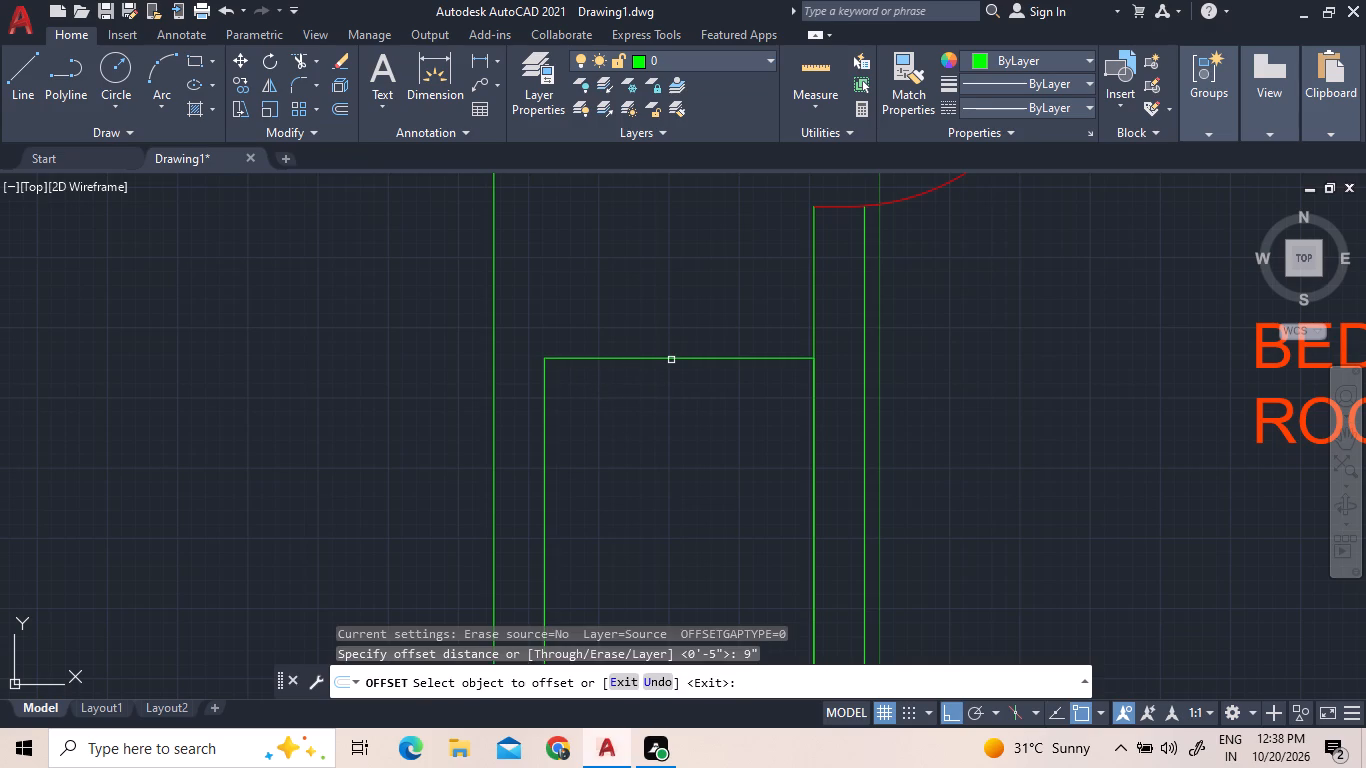
pyautogui.click(673, 360)
pyautogui.click(666, 321)
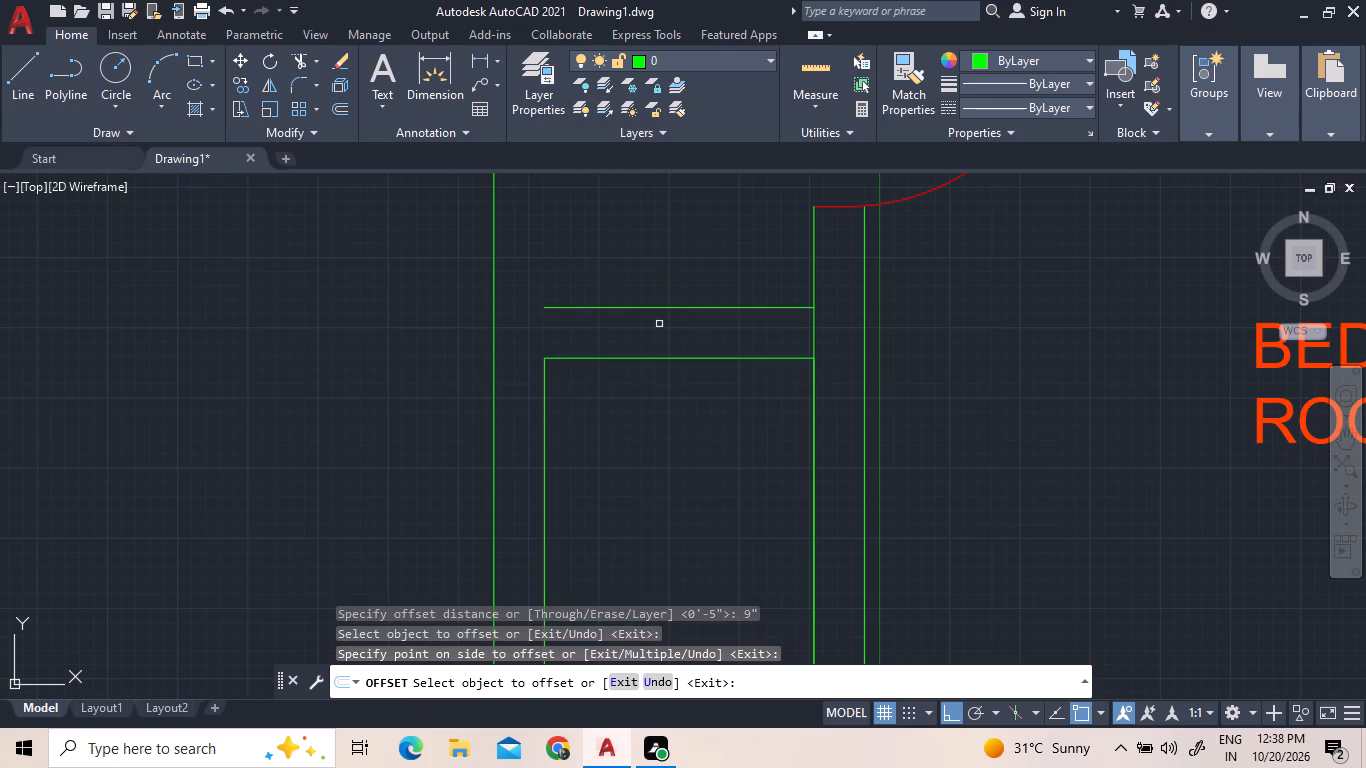
pyautogui.click(543, 404)
pyautogui.click(513, 398)
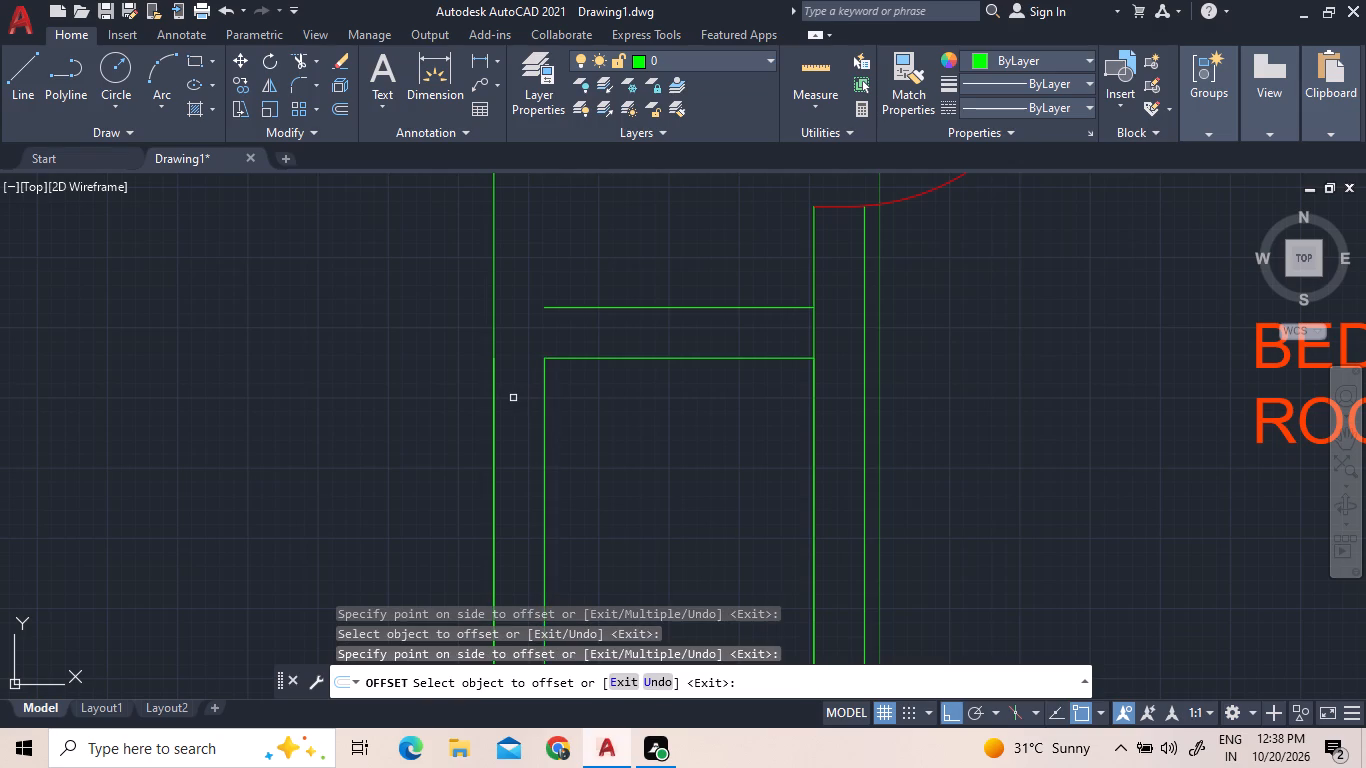
pyautogui.scroll(-3, 519, 336)
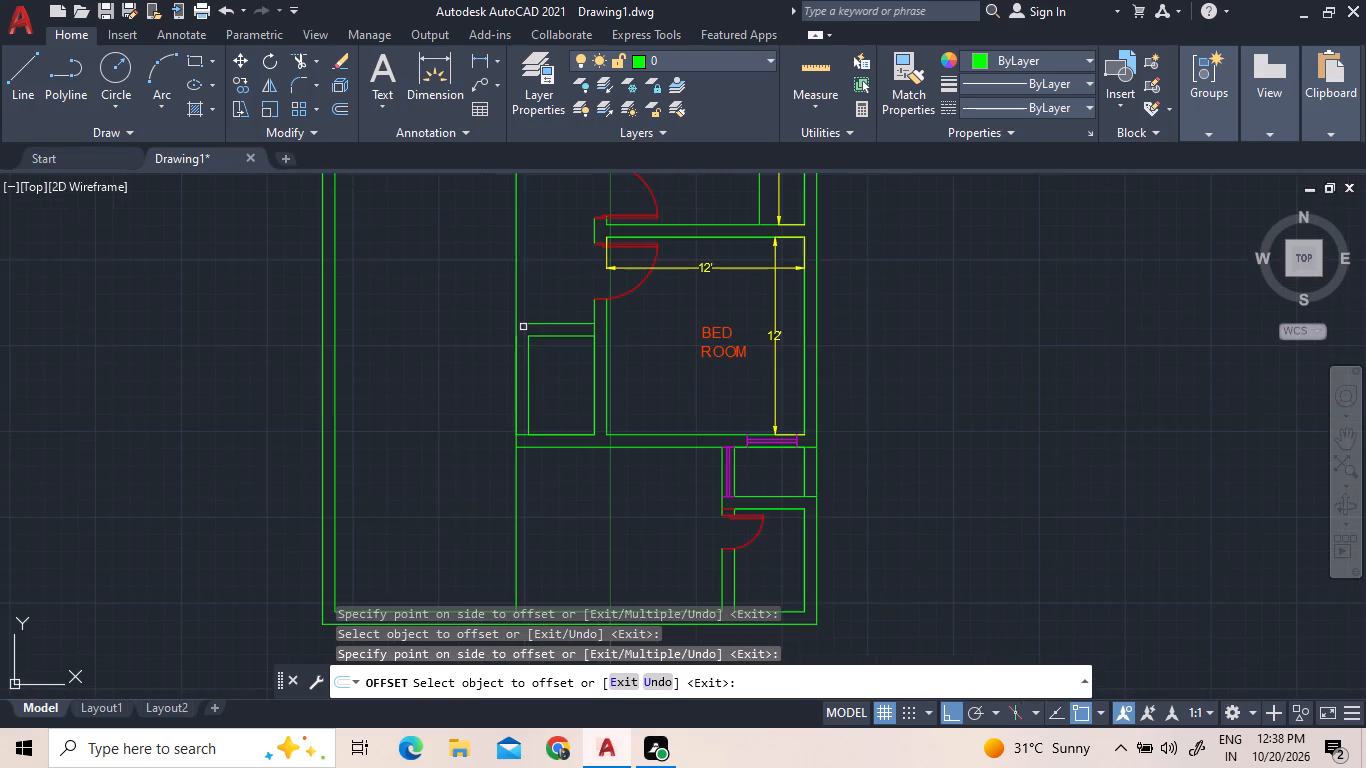
pyautogui.rightClick(394, 346)
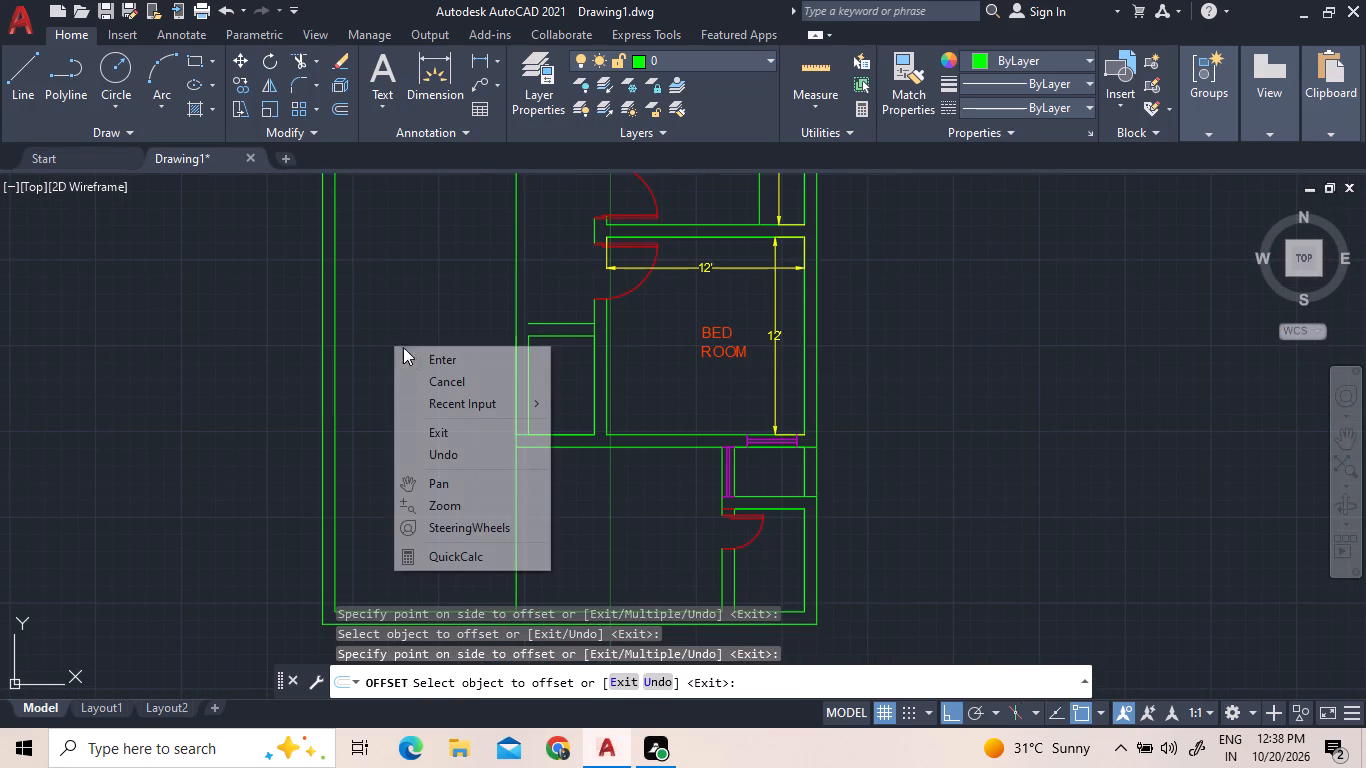
pyautogui.click(419, 361)
# Trim the north-south line between the northwest bedroom's south wall and the 4' by 6' room, plus the inner line stub at the room's southwest corner.
pyautogui.scroll(-1, 517, 348)
pyautogui.scroll(3, 517, 343)
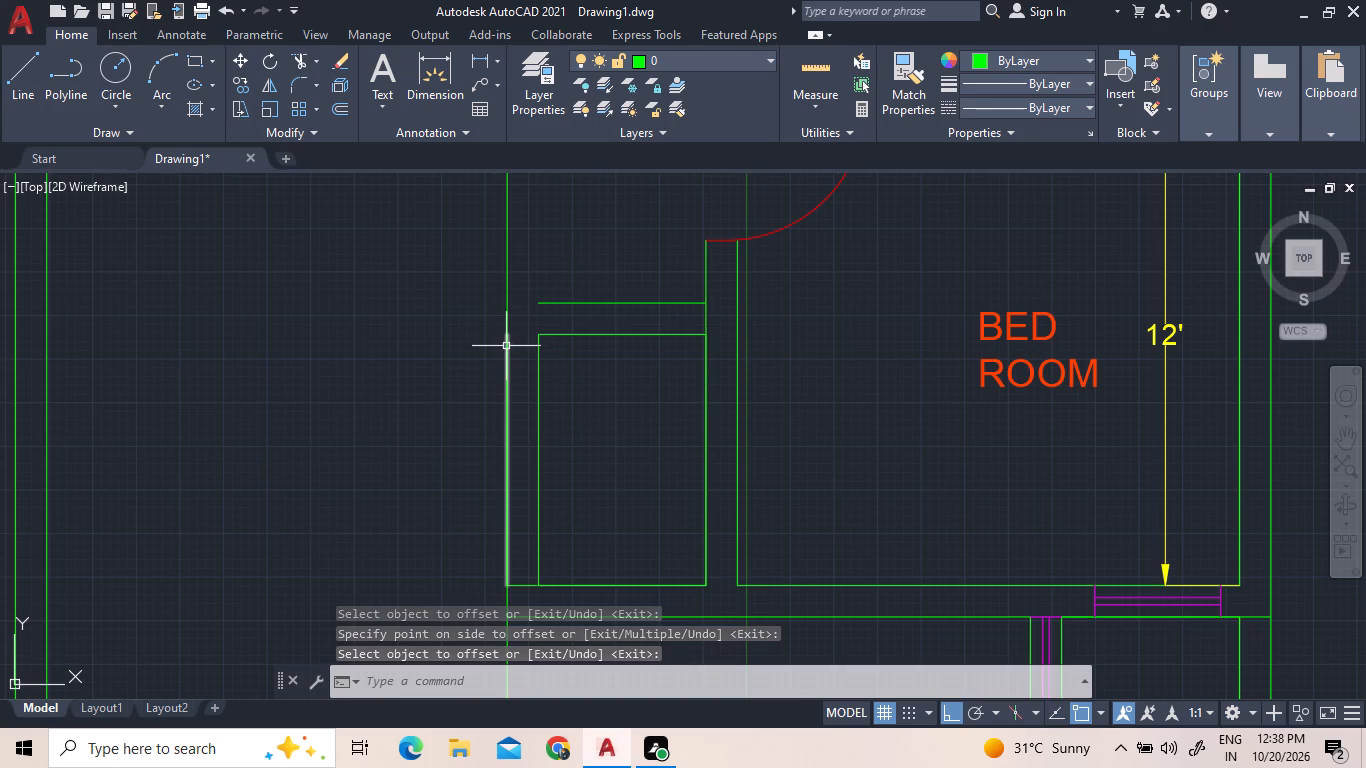
pyautogui.scroll(-6, 521, 259)
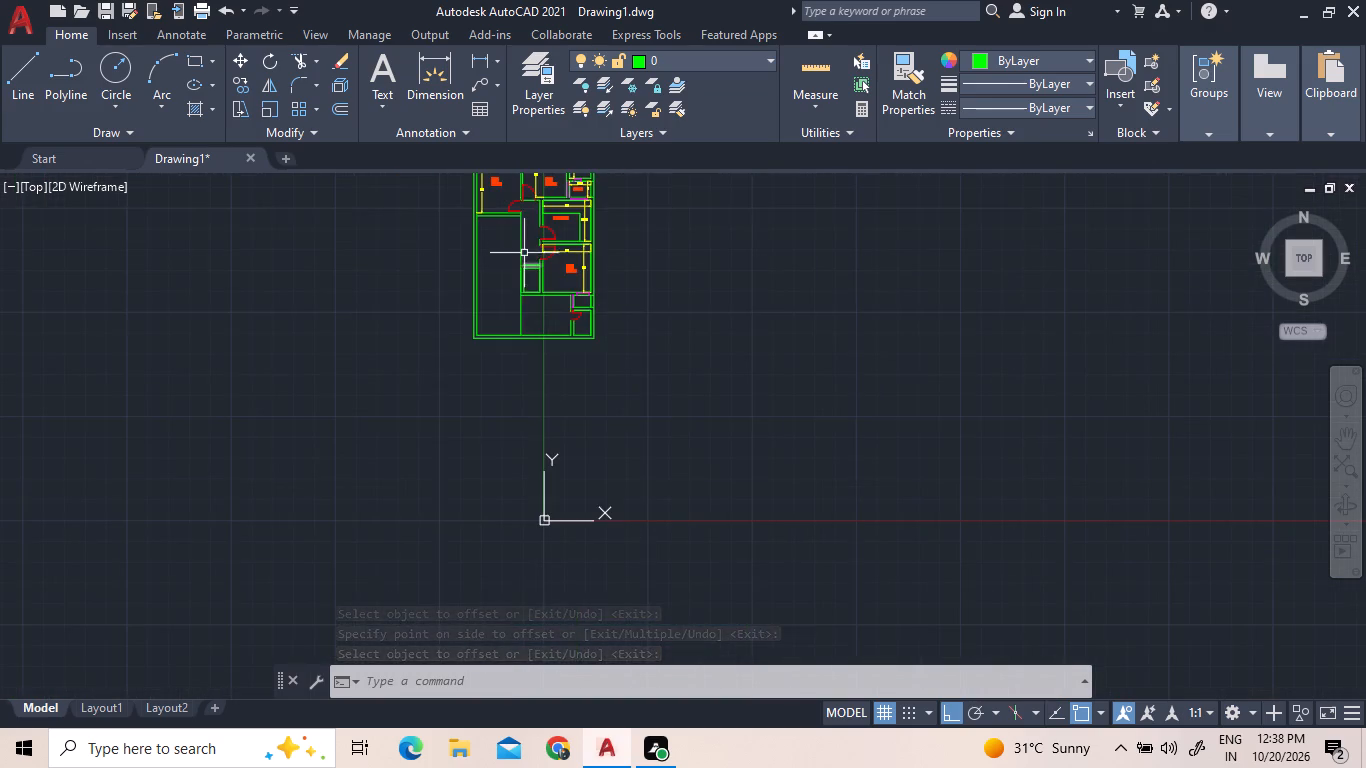
pyautogui.scroll(3, 525, 216)
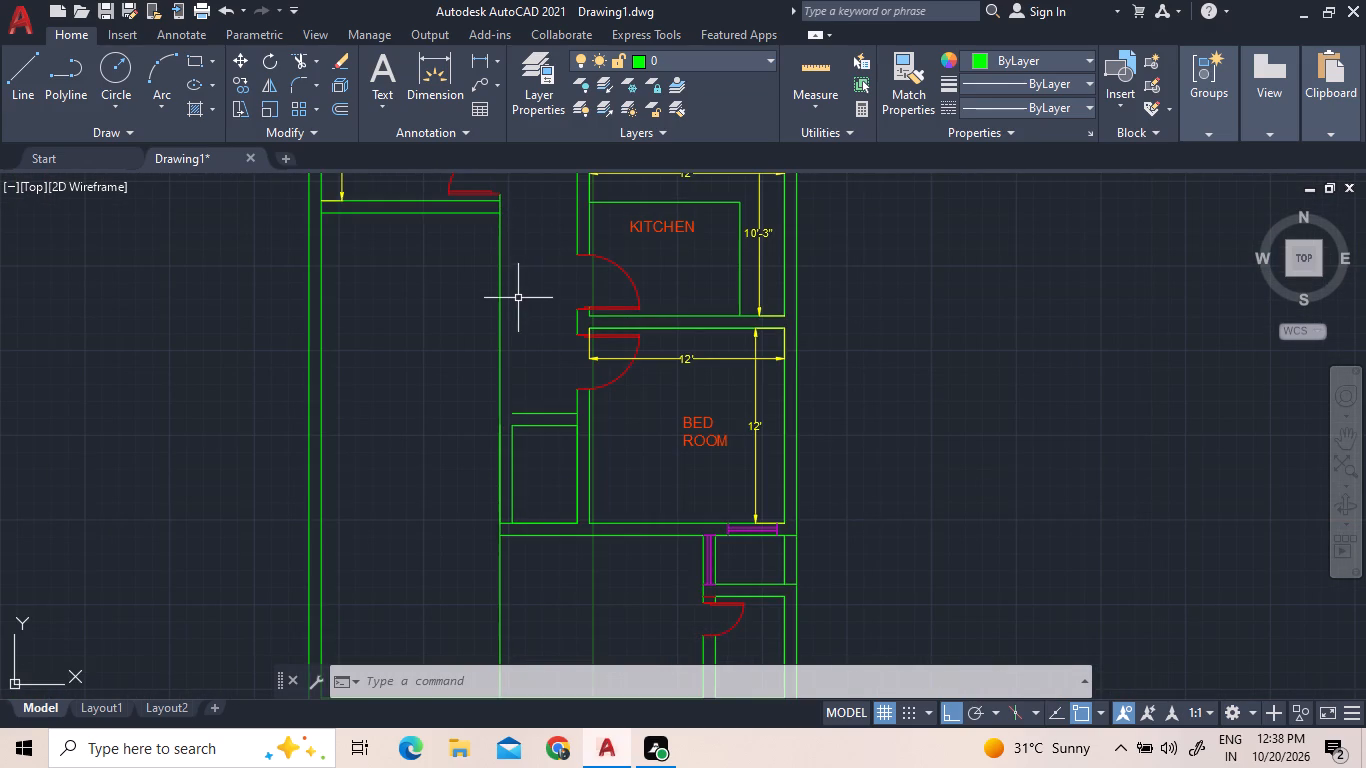
pyautogui.click(296, 60)
pyautogui.click(499, 298)
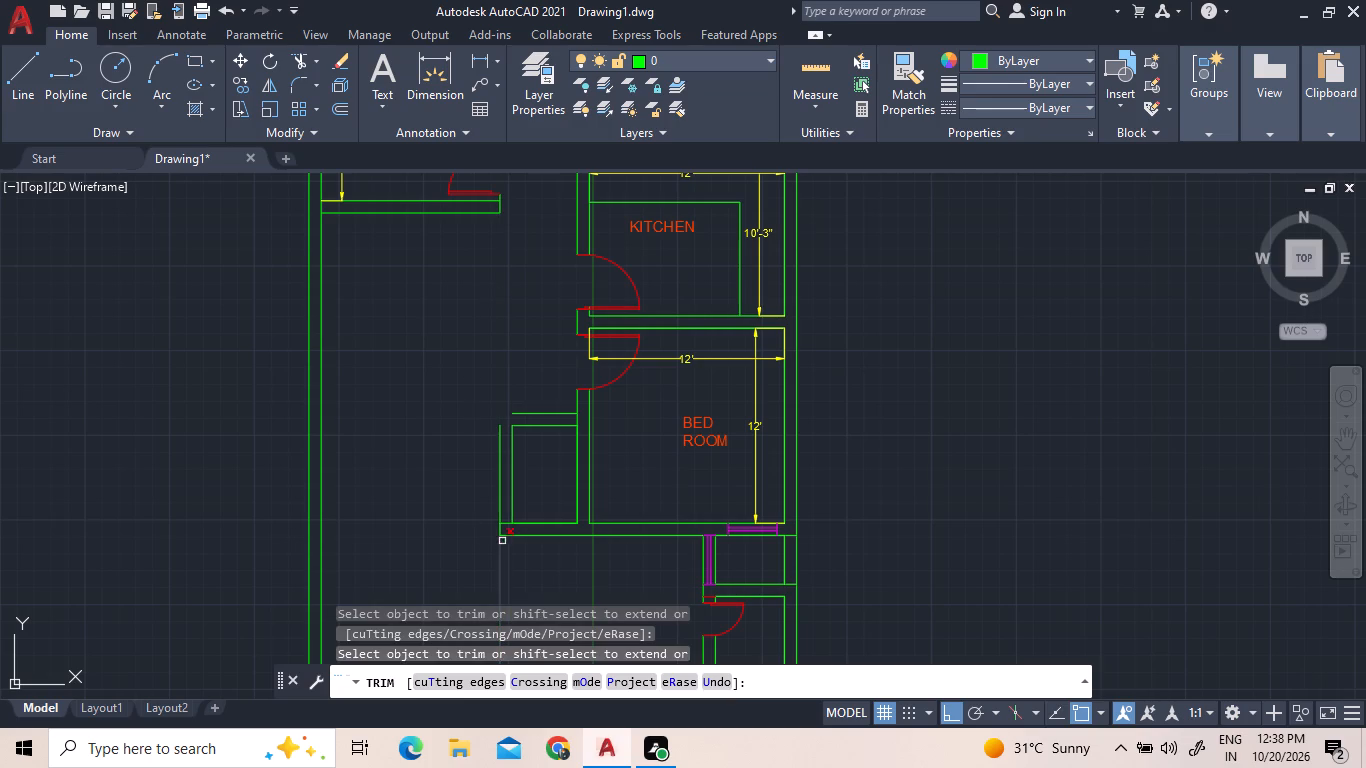
pyautogui.scroll(2, 537, 531)
pyautogui.click(457, 514)
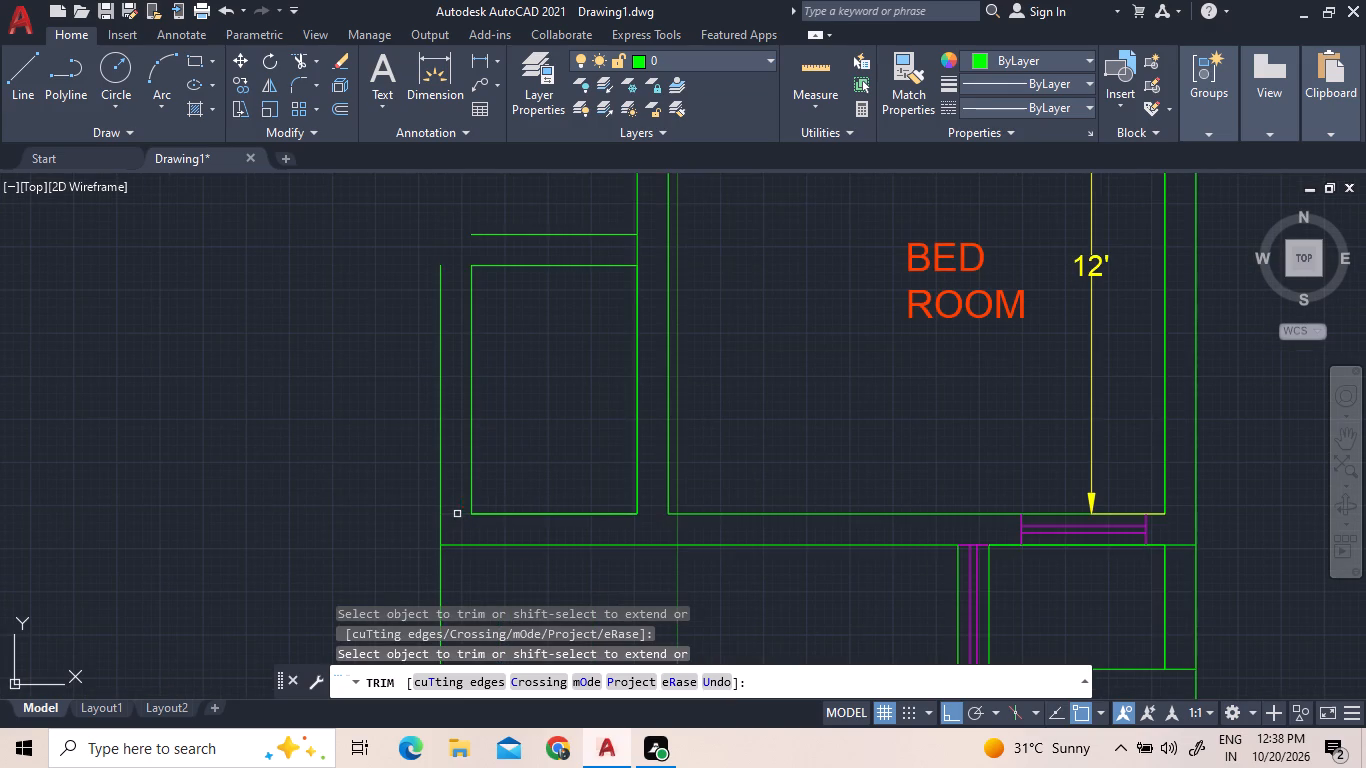
pyautogui.rightClick(555, 406)
pyautogui.click(577, 416)
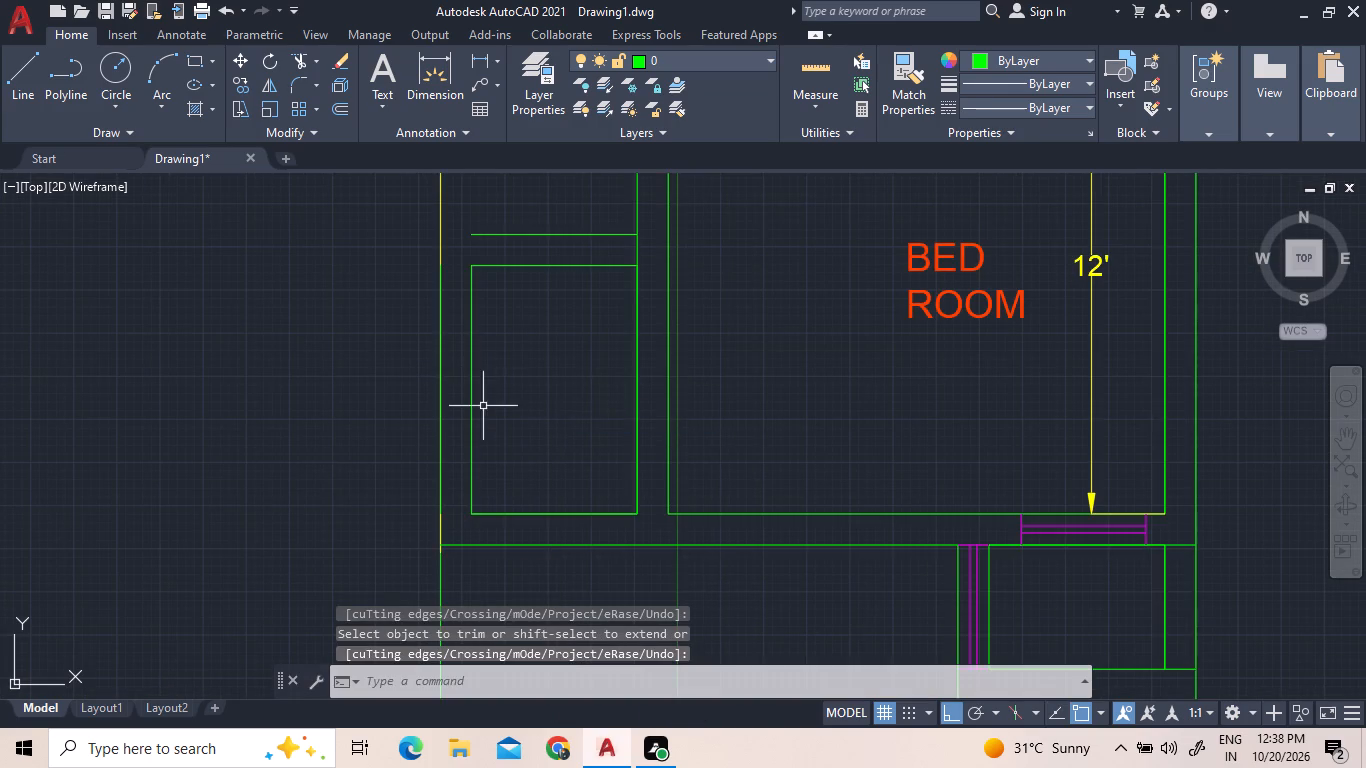
# Trim the overlapping yellow north-south line out of the passage west of the kitchen and southeast bedroom.
pyautogui.scroll(-4, 507, 437)
pyautogui.scroll(2, 515, 314)
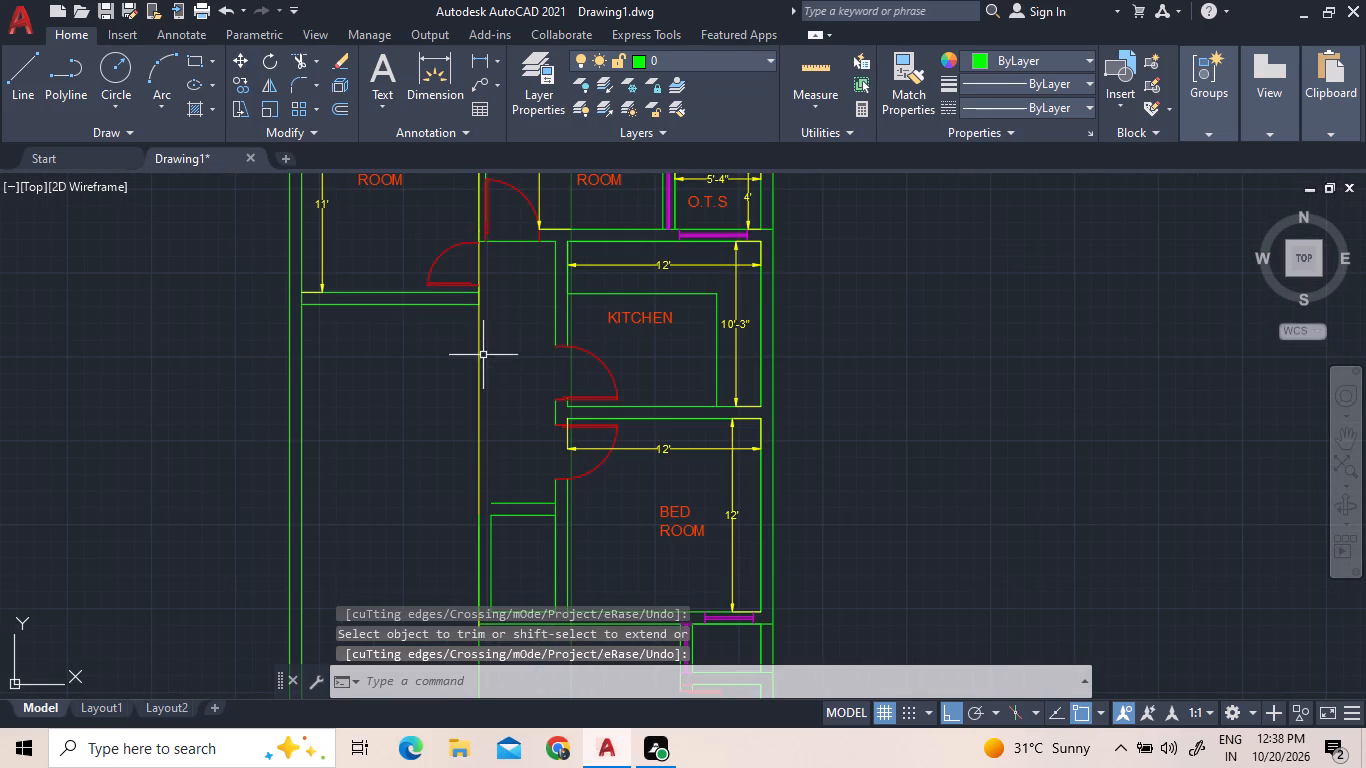
pyautogui.click(303, 56)
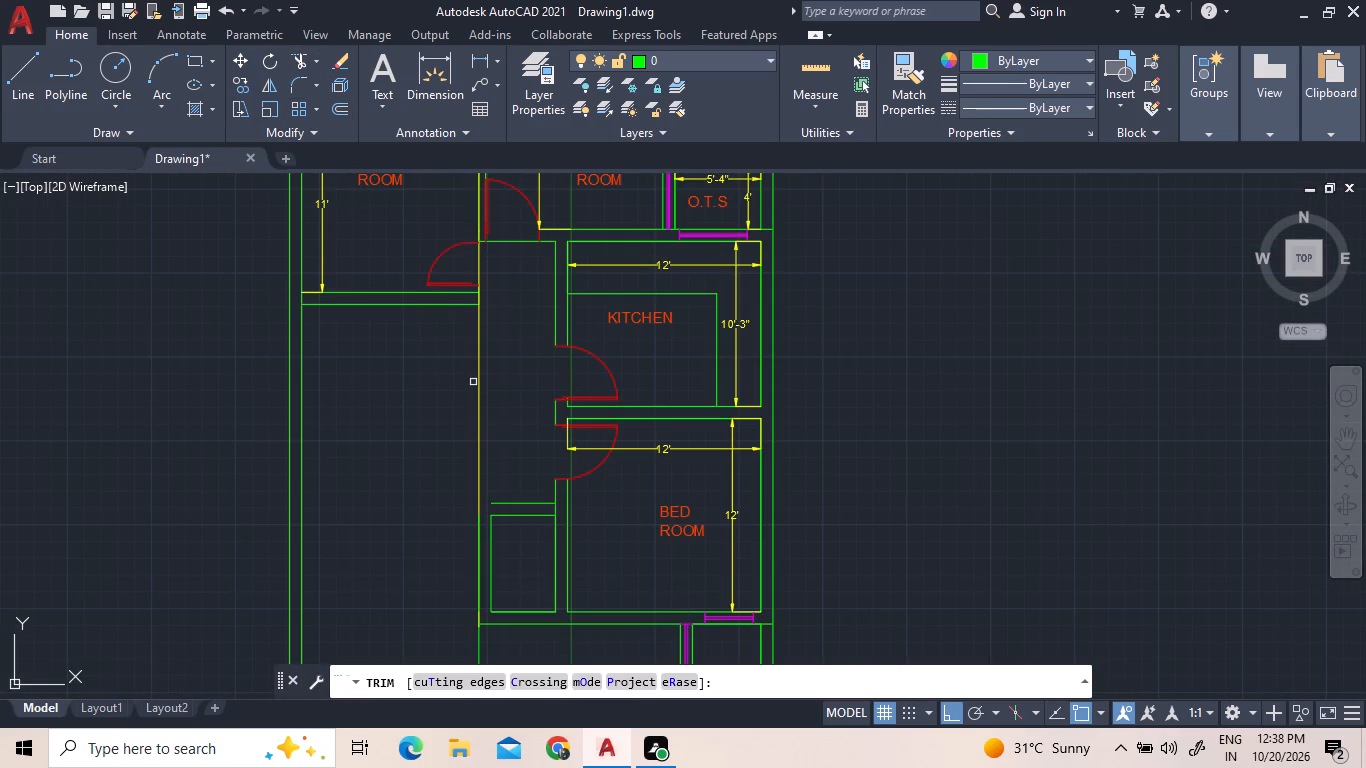
pyautogui.click(476, 385)
pyautogui.scroll(-4, 490, 401)
pyautogui.scroll(3, 496, 313)
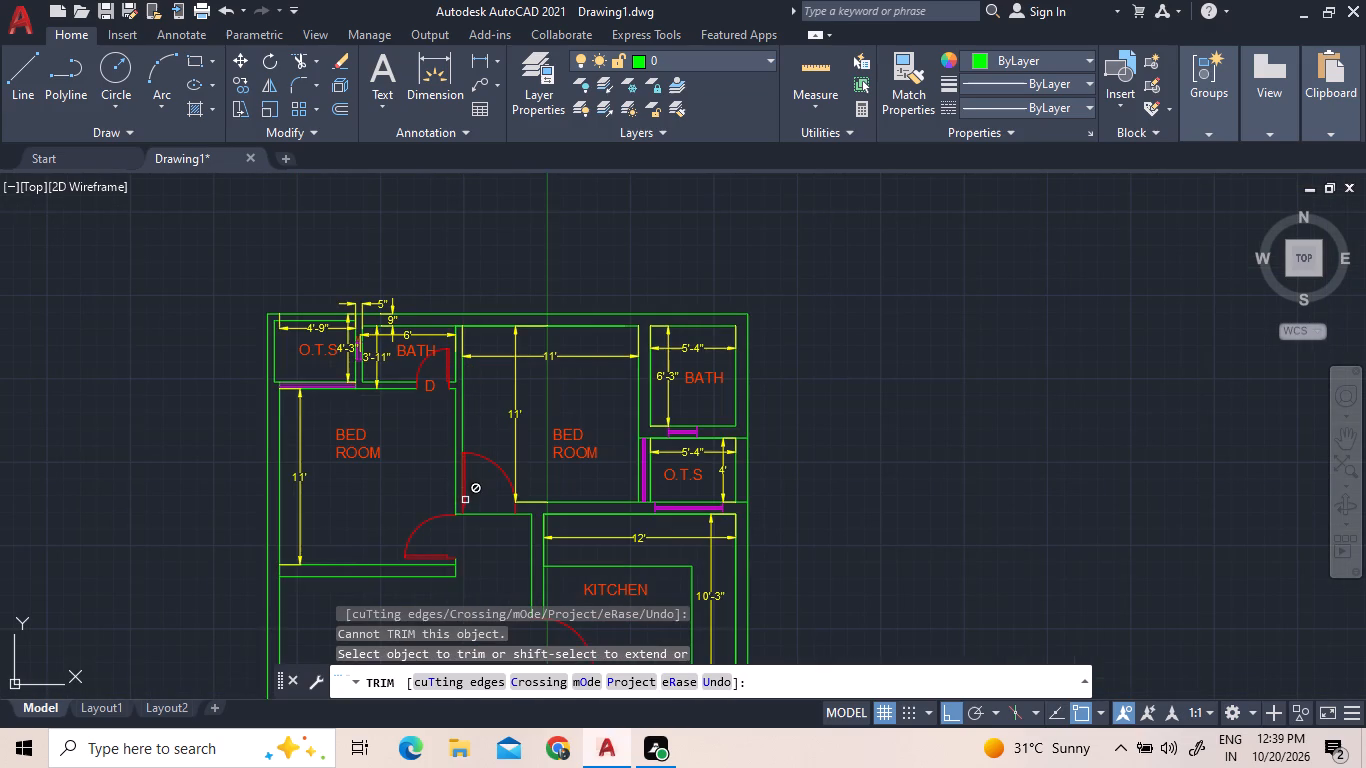
pyautogui.scroll(4, 467, 471)
pyautogui.scroll(-1, 442, 459)
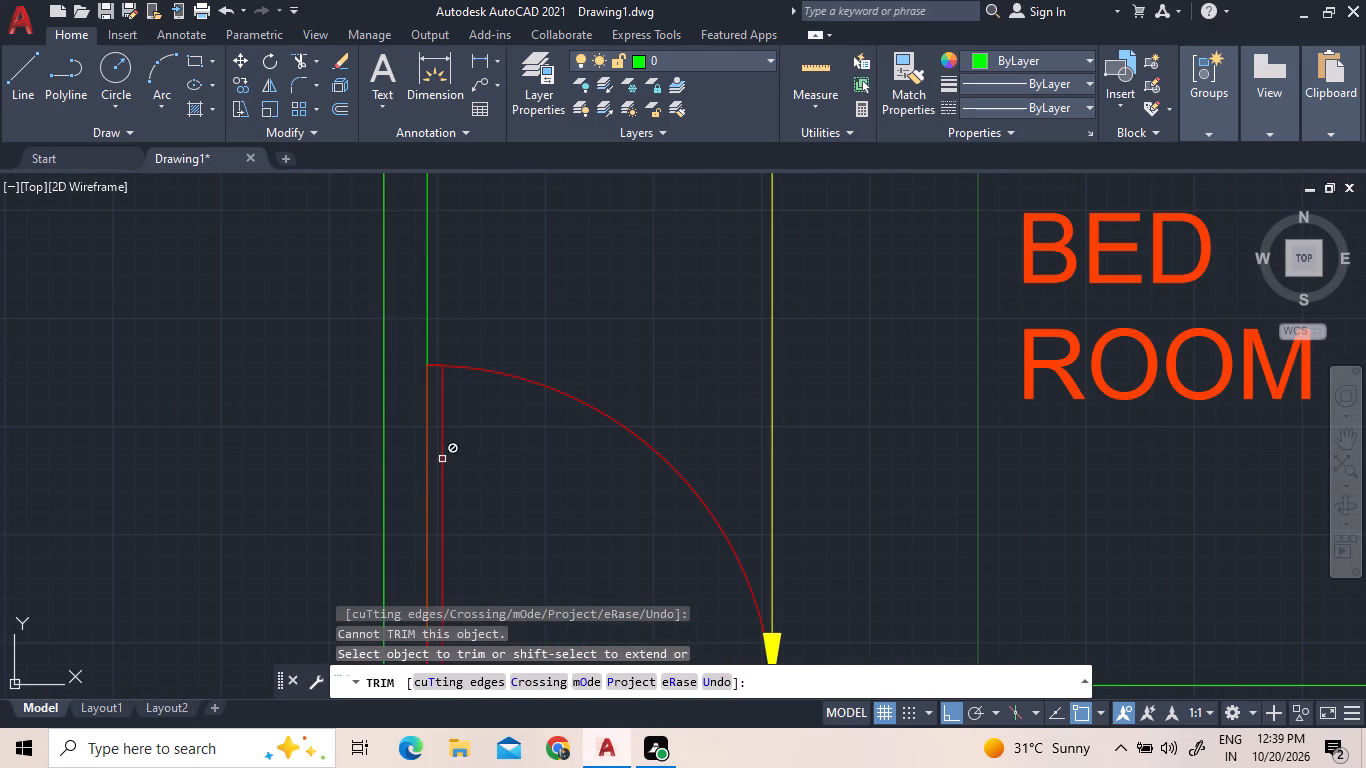
pyautogui.scroll(-2, 442, 459)
pyautogui.scroll(-3, 458, 281)
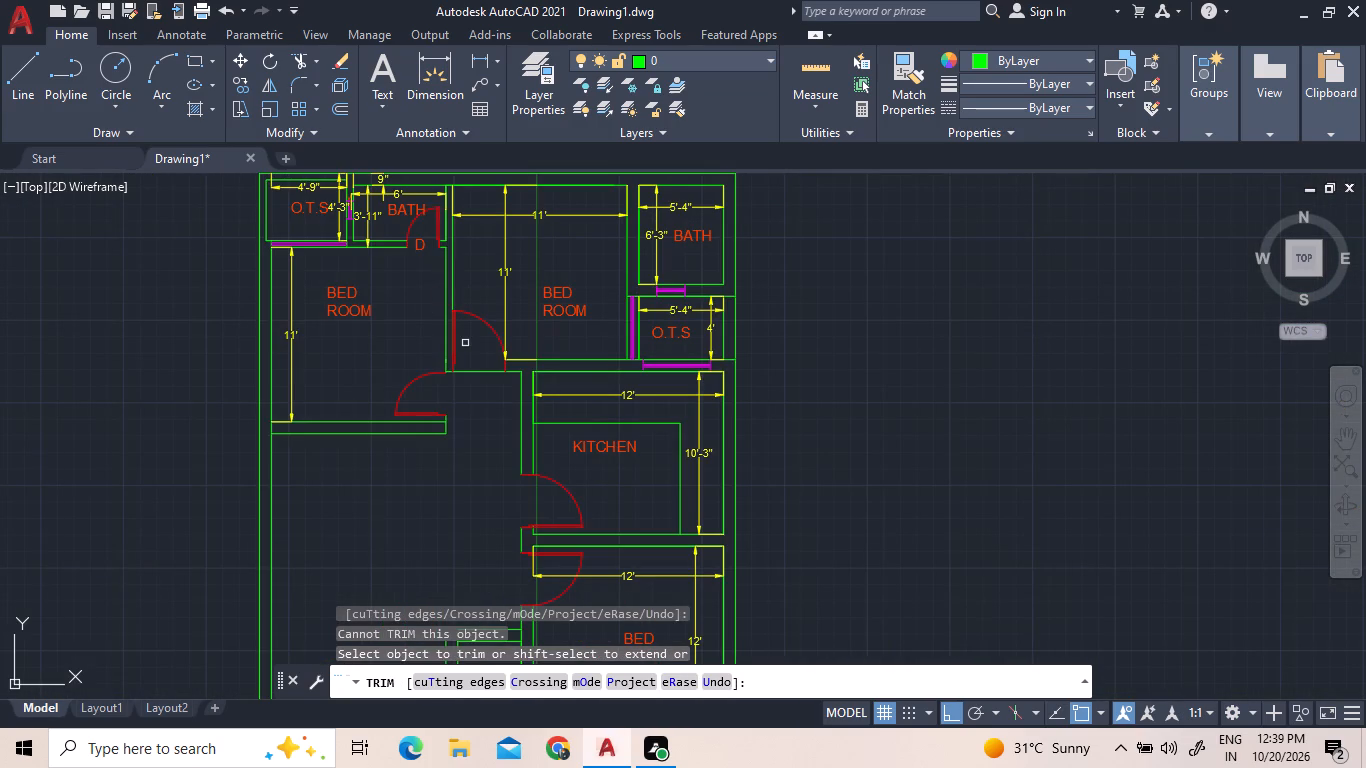
pyautogui.rightClick(433, 515)
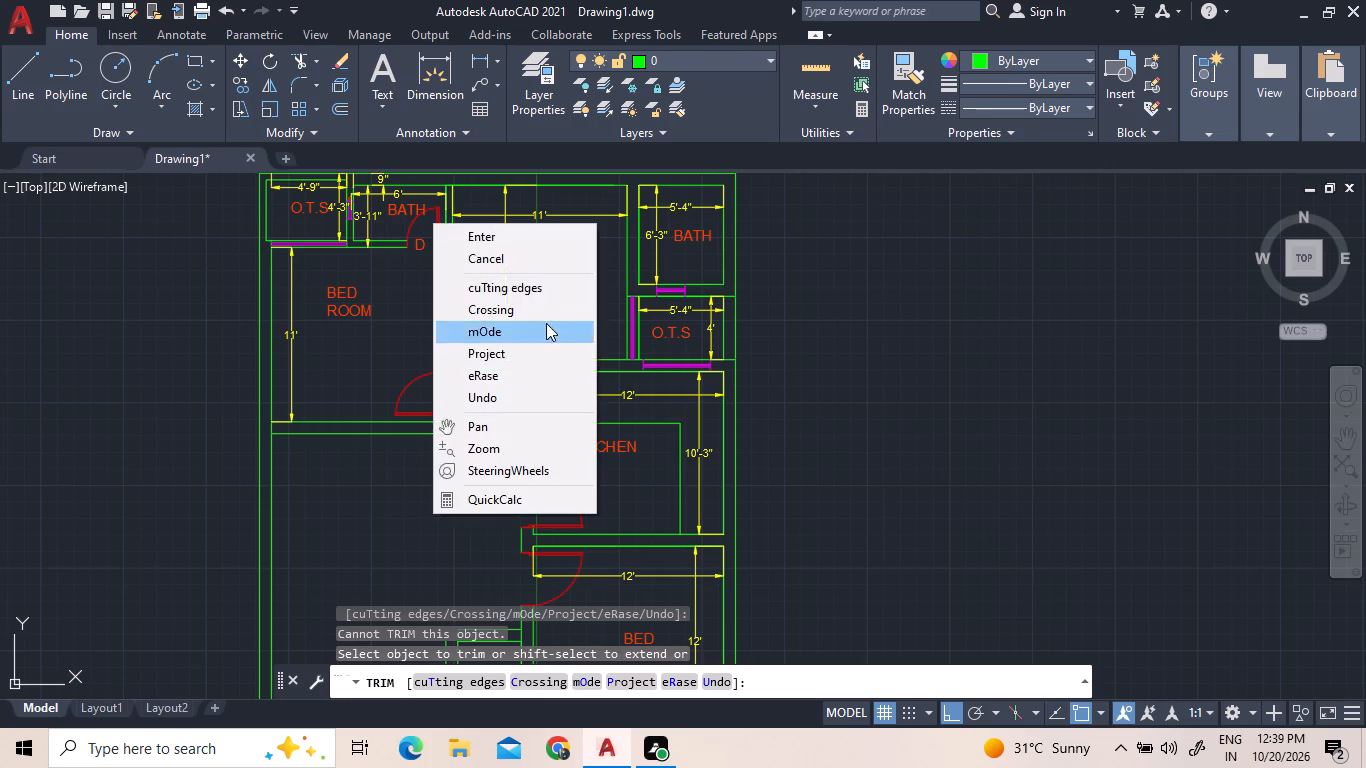
pyautogui.click(526, 250)
# Fillet the 4' by 6' room's outer north and west wall lines into a square northwest corner.
pyautogui.scroll(-2, 529, 302)
pyautogui.scroll(2, 507, 444)
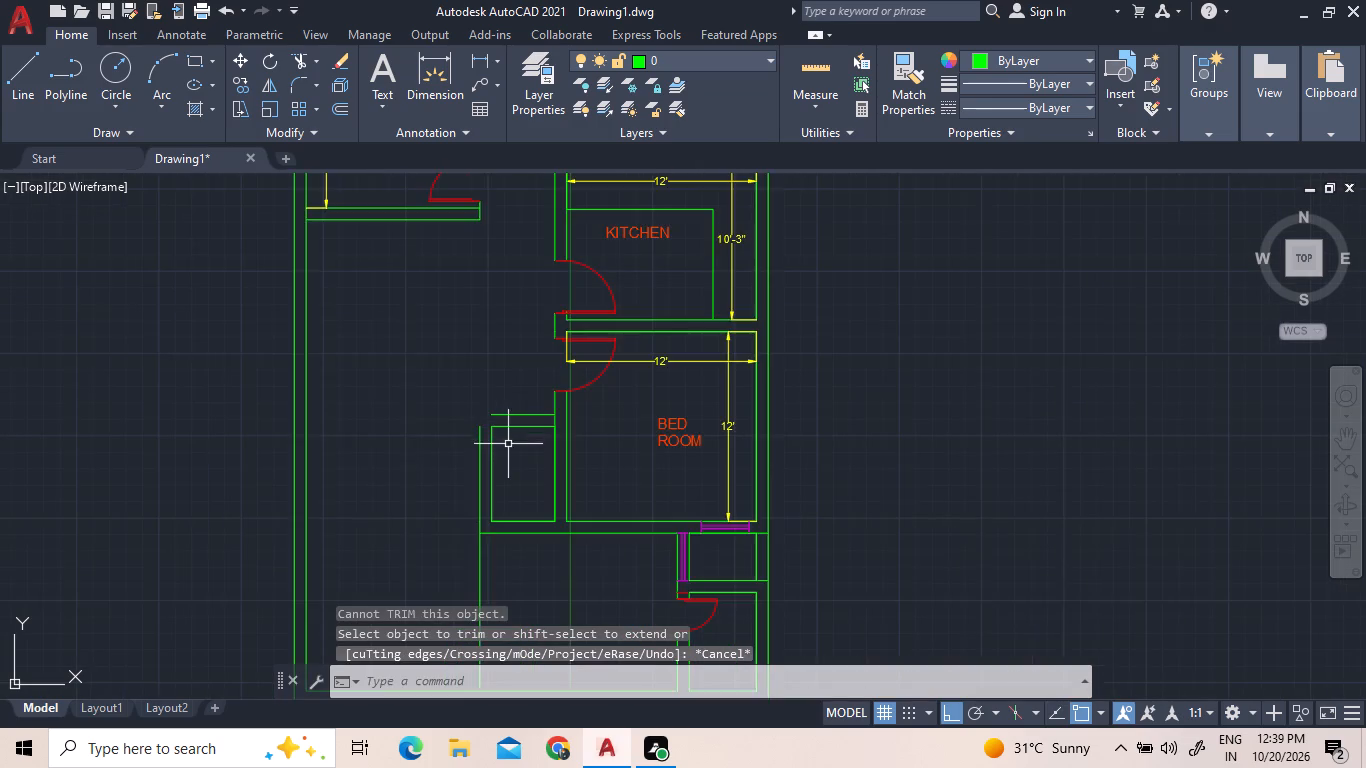
pyautogui.scroll(2, 509, 438)
pyautogui.write('F')
pyautogui.press('space')
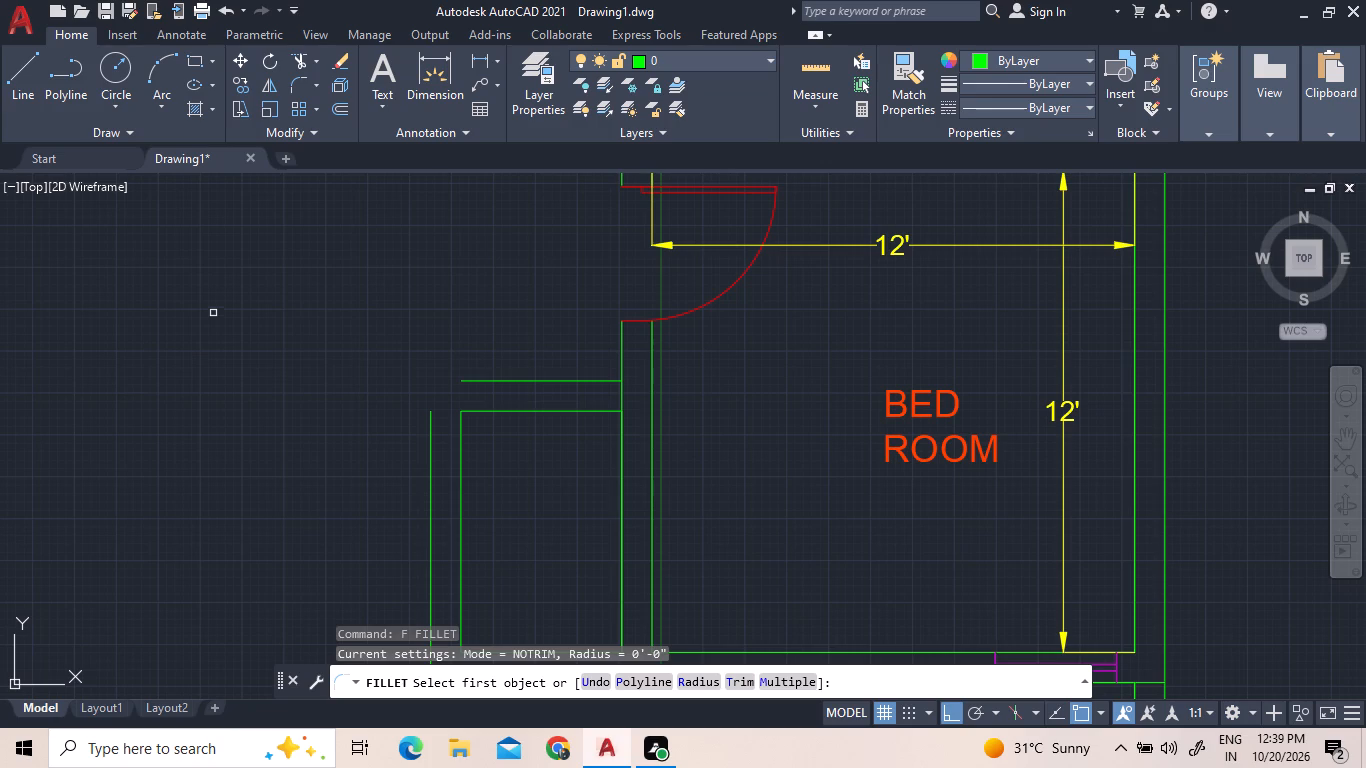
pyautogui.click(533, 379)
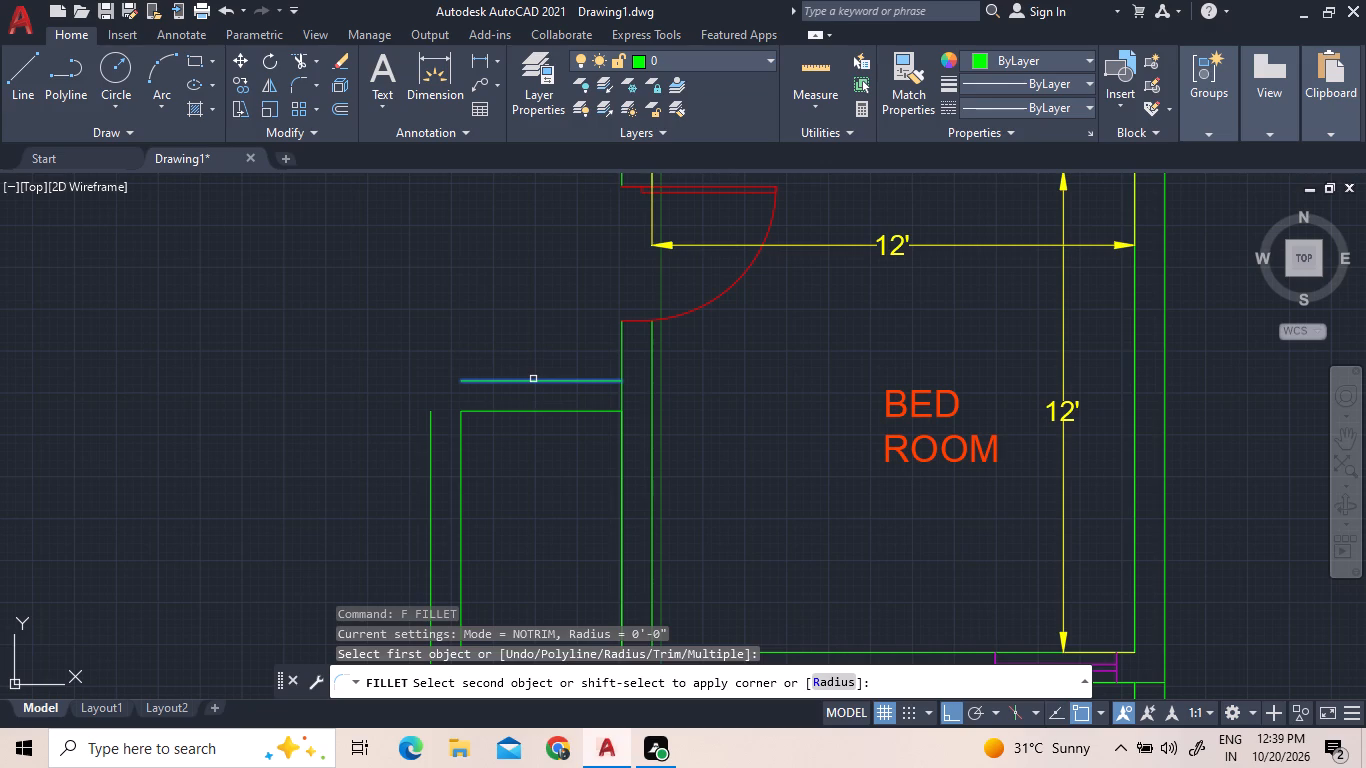
pyautogui.press('space')
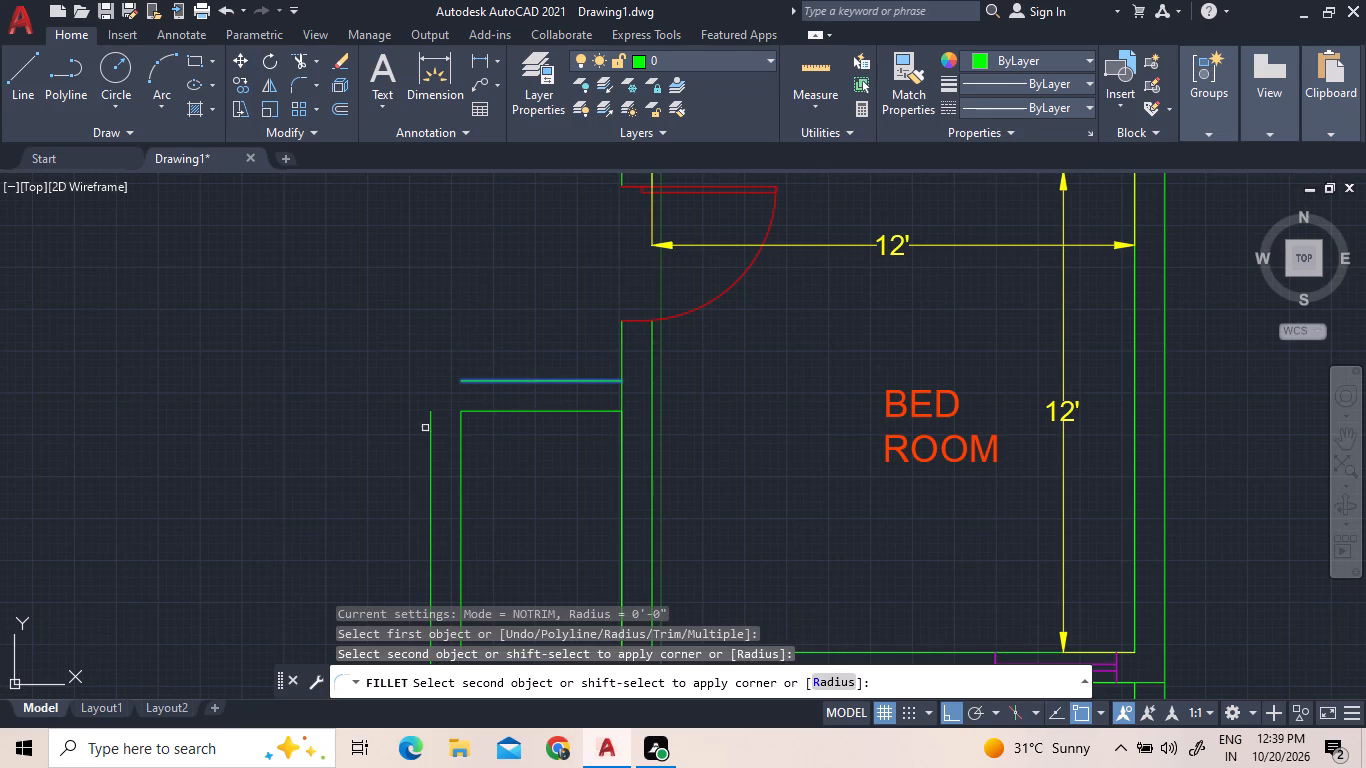
pyautogui.keyDown('shift'); pyautogui.click(428, 442); pyautogui.keyUp('shift')
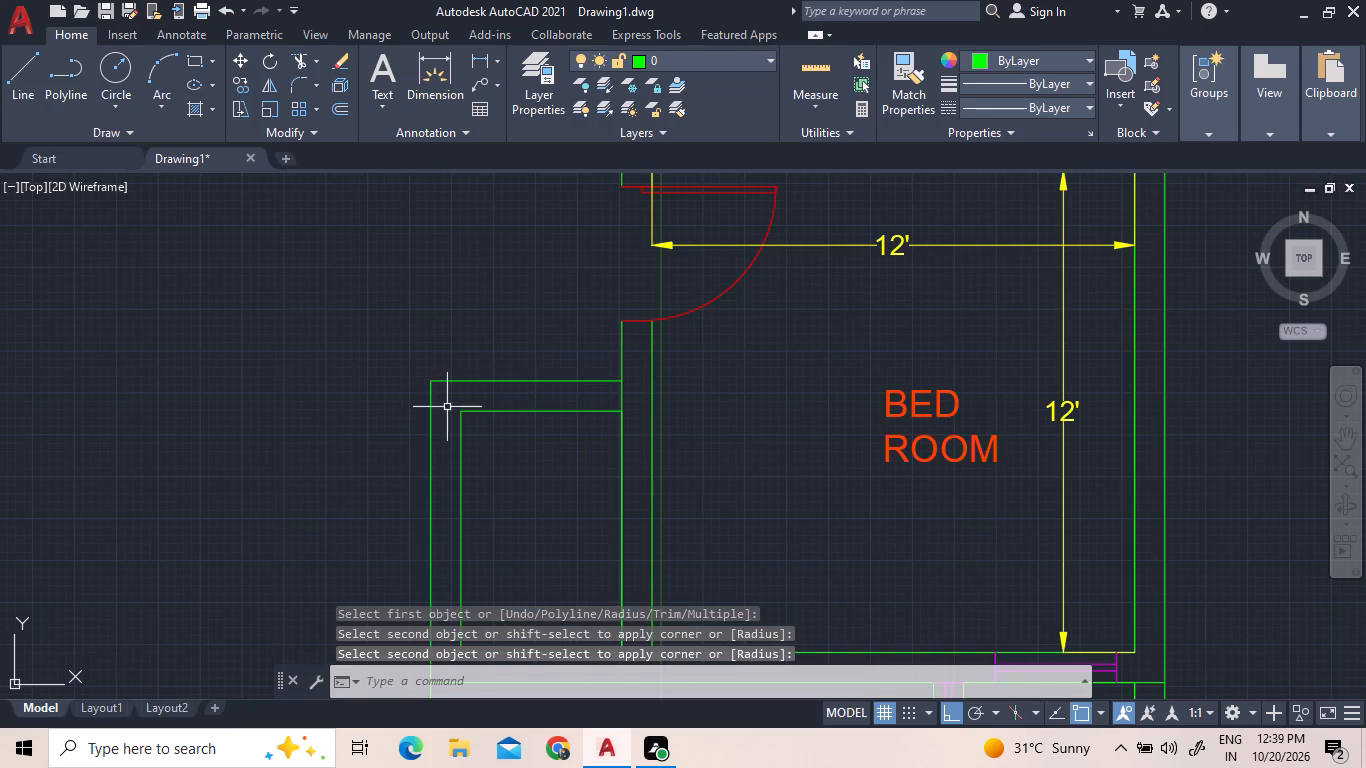
# Trim the bedroom west wall's outer line between the two north wall lines of the 4' by 6' room, opening the wall junction.
pyautogui.scroll(-1, 447, 393)
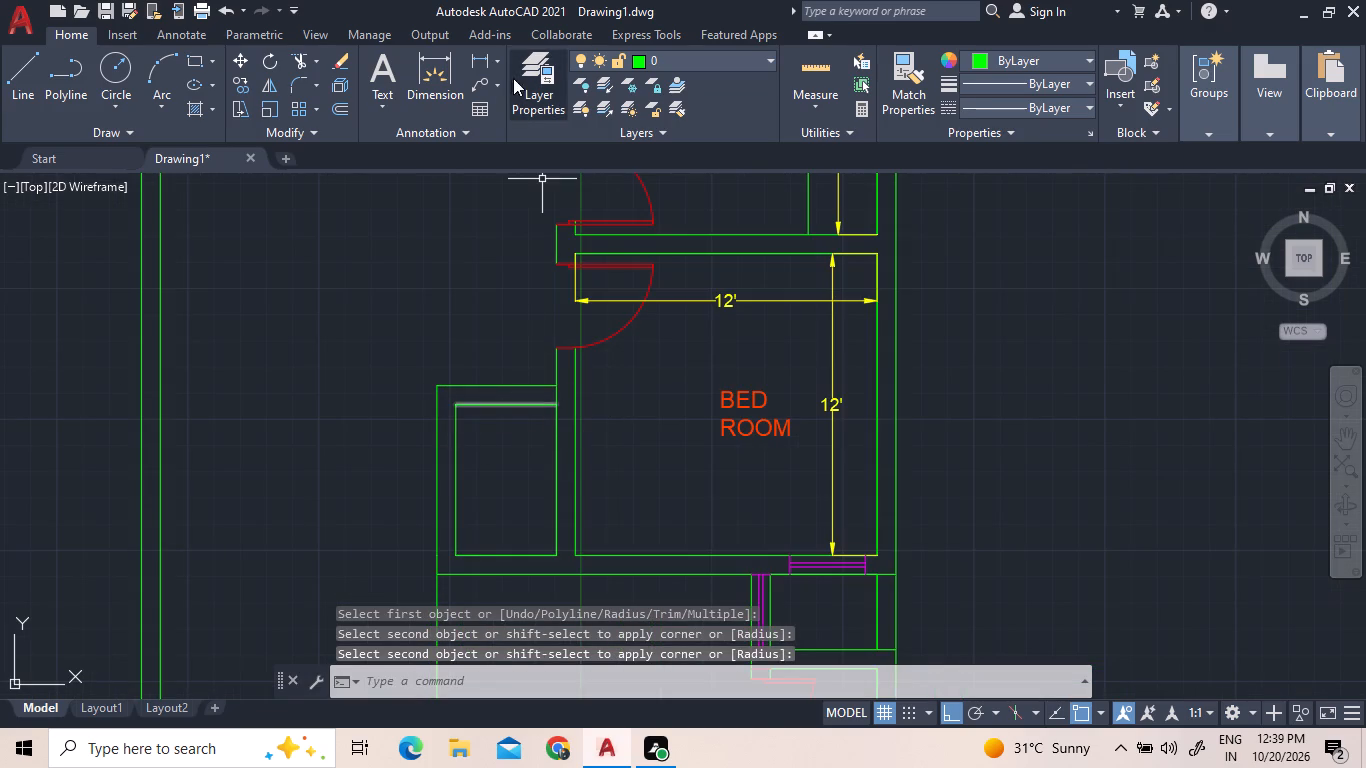
pyautogui.click(291, 62)
pyautogui.click(560, 397)
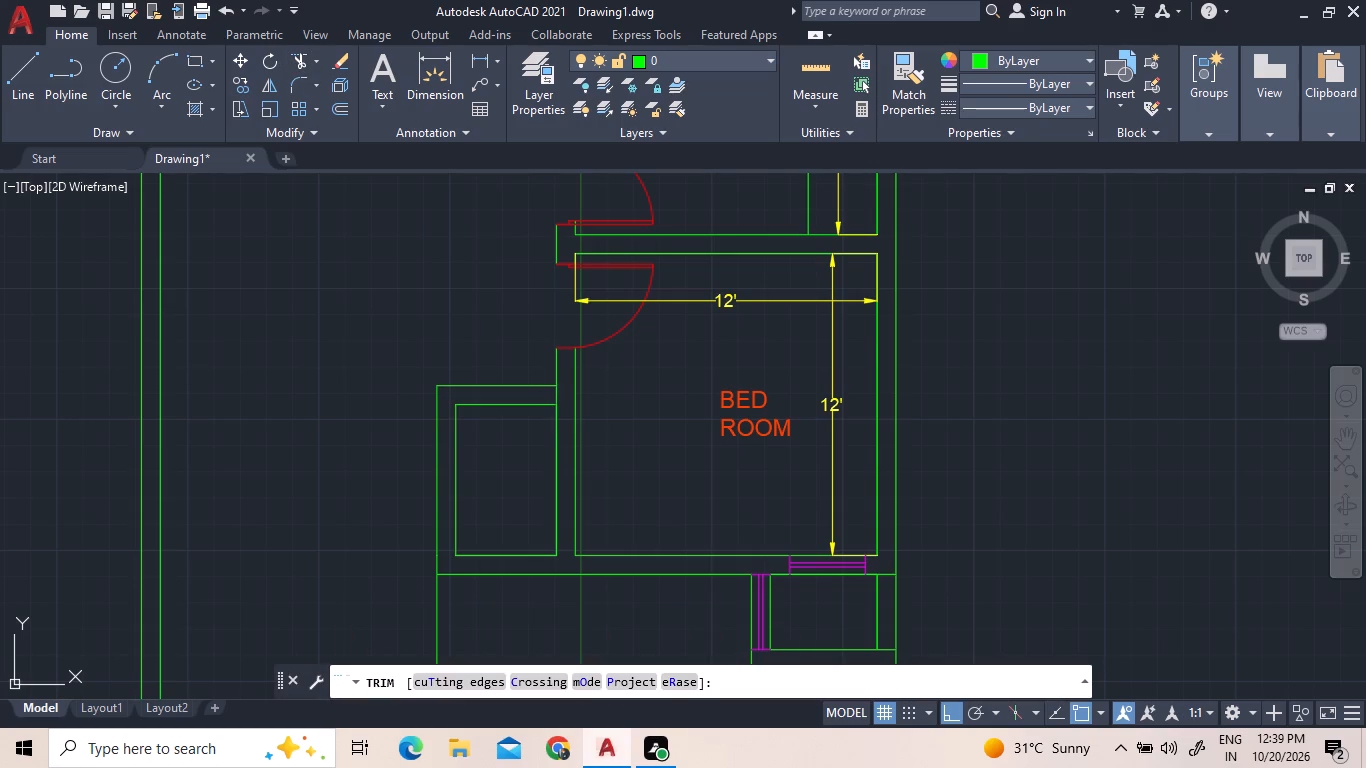
pyautogui.click(547, 395)
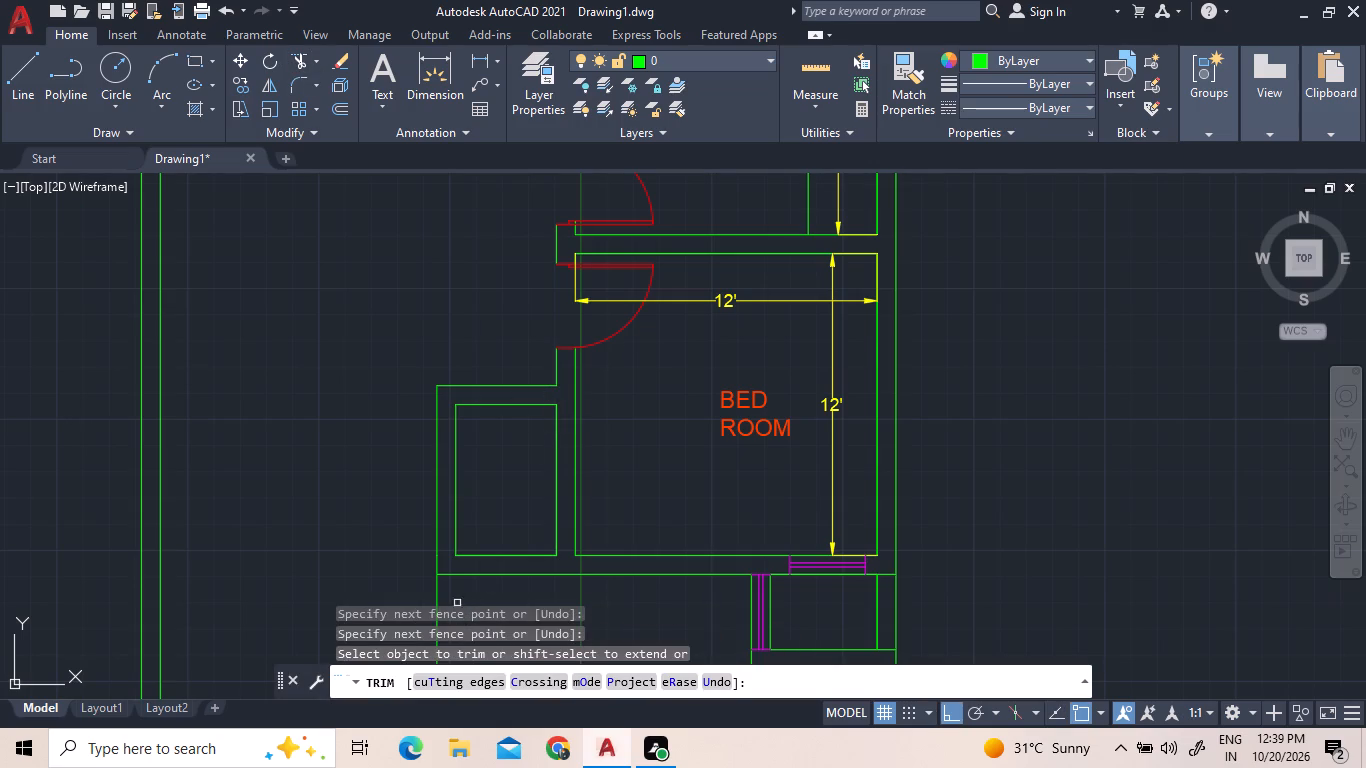
pyautogui.scroll(-3, 445, 456)
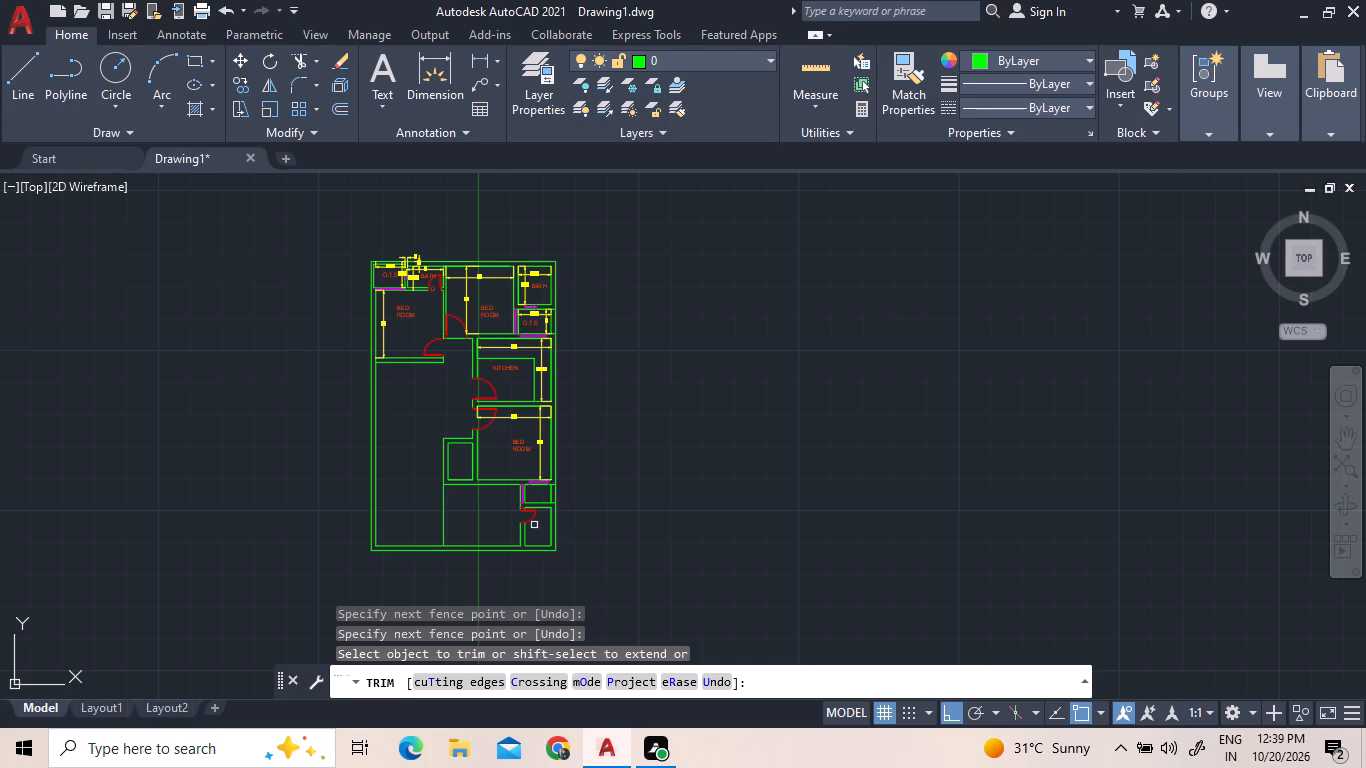
pyautogui.scroll(3, 526, 514)
pyautogui.scroll(-1, 526, 514)
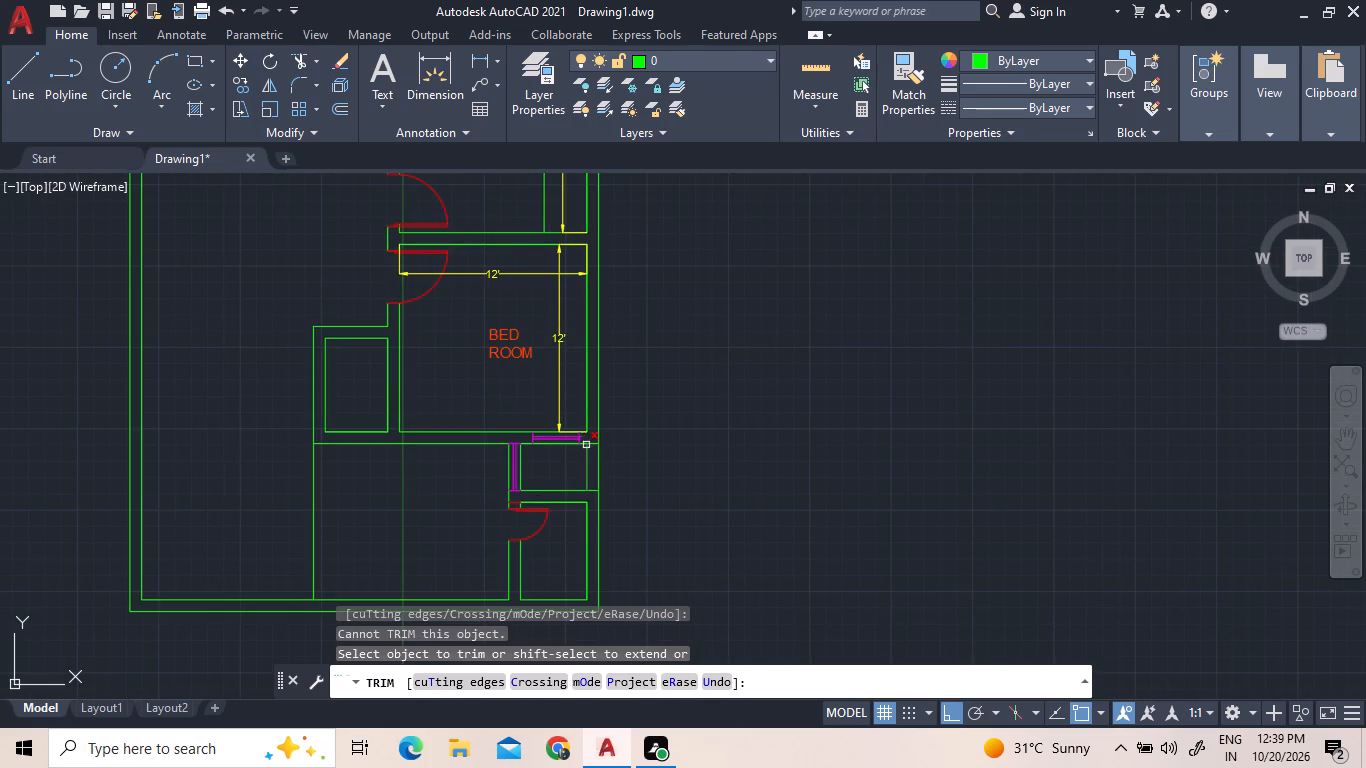
pyautogui.scroll(2, 385, 226)
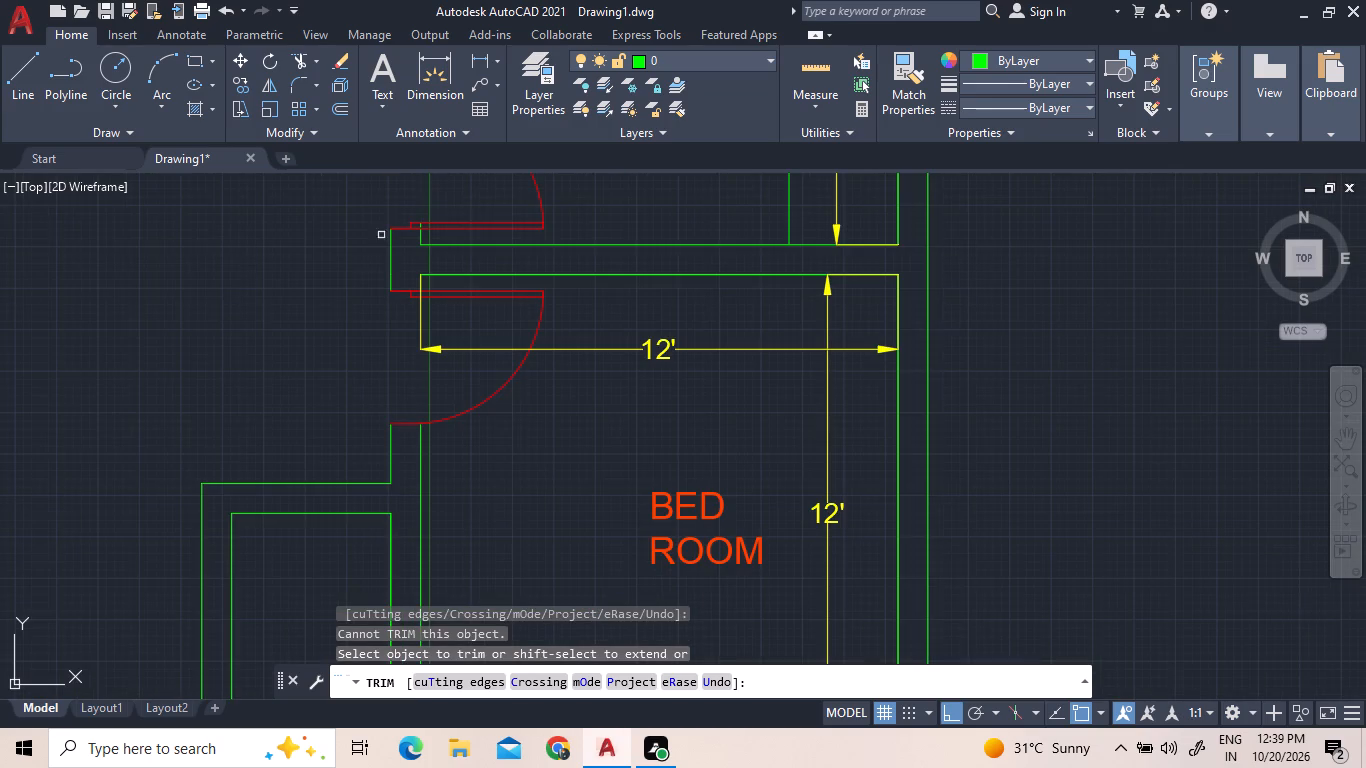
pyautogui.scroll(-2, 323, 329)
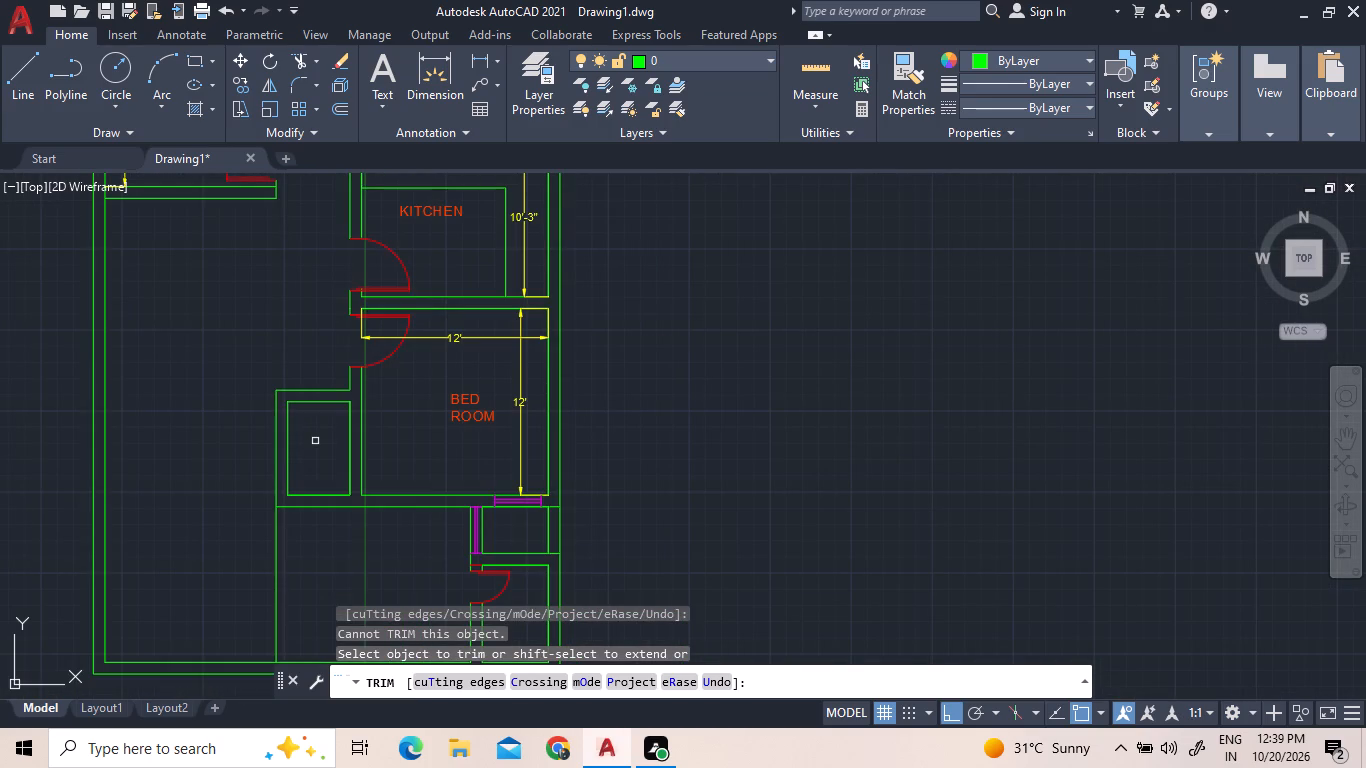
pyautogui.rightClick(284, 338)
# On the window layer, draw a short line joining the two north wall lines at the 4' by 6' room's northeast corner.
pyautogui.click(312, 355)
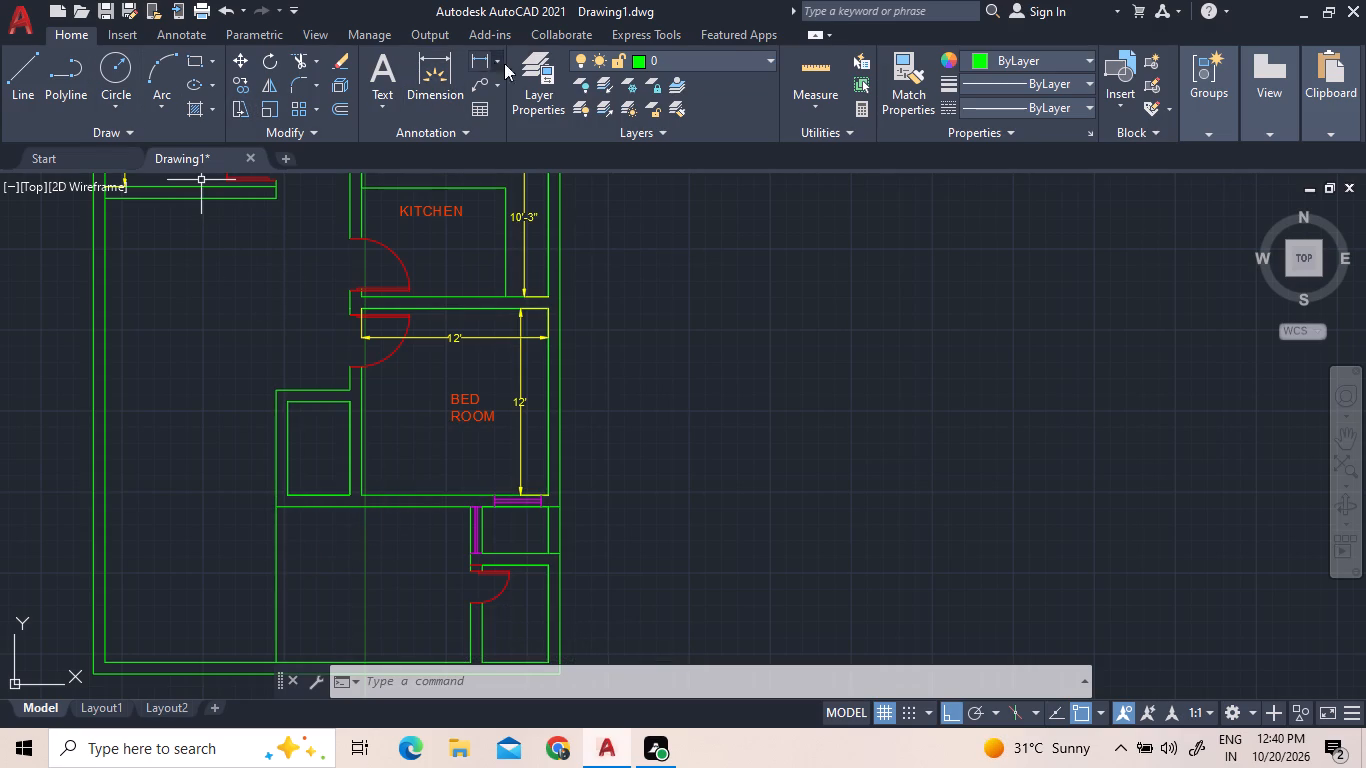
pyautogui.click(728, 68)
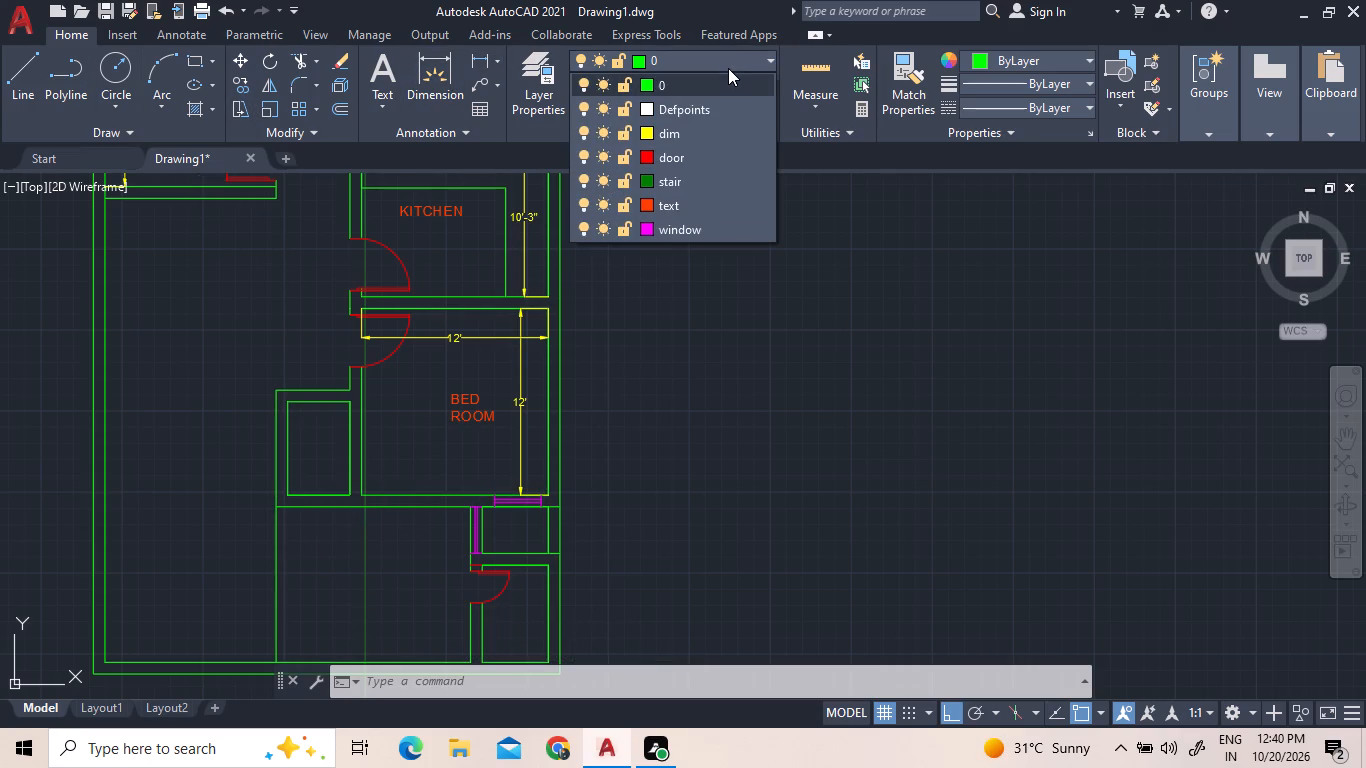
pyautogui.click(717, 224)
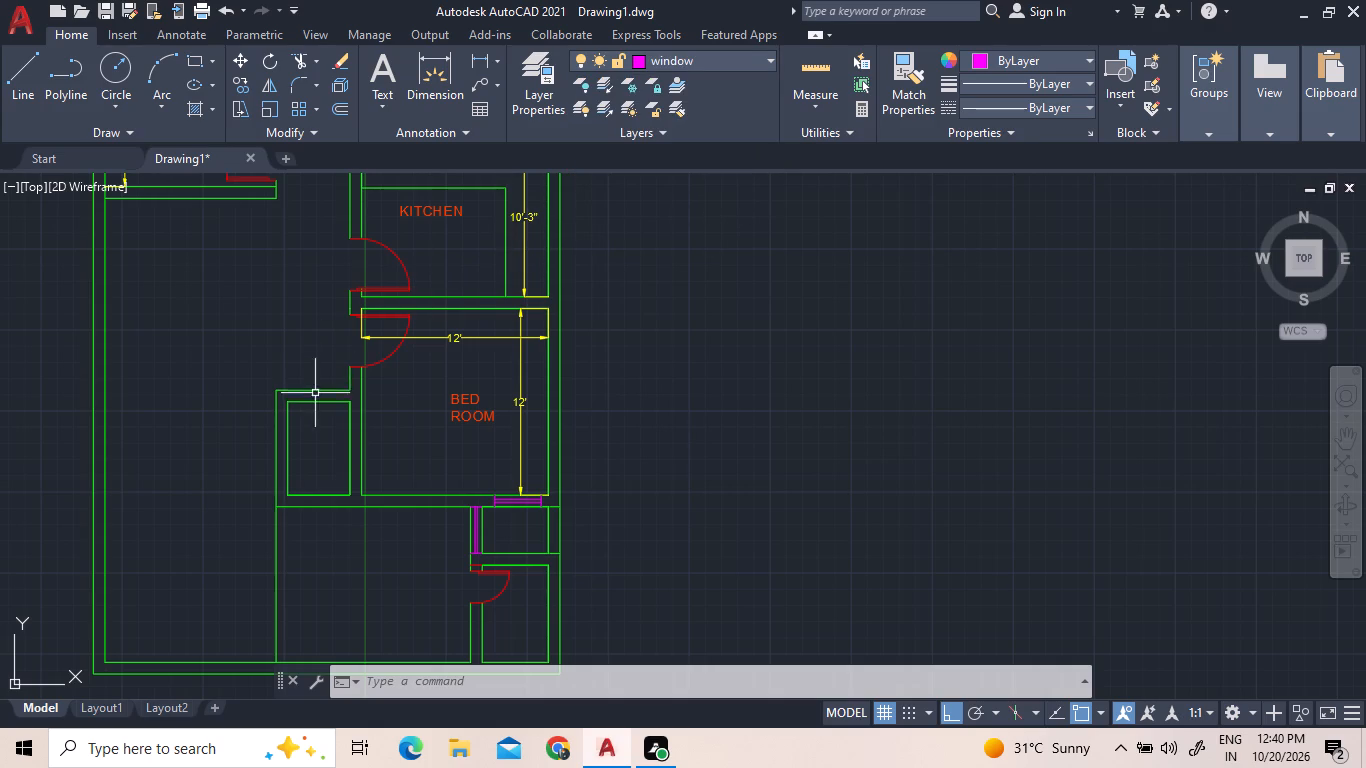
pyautogui.scroll(3, 324, 401)
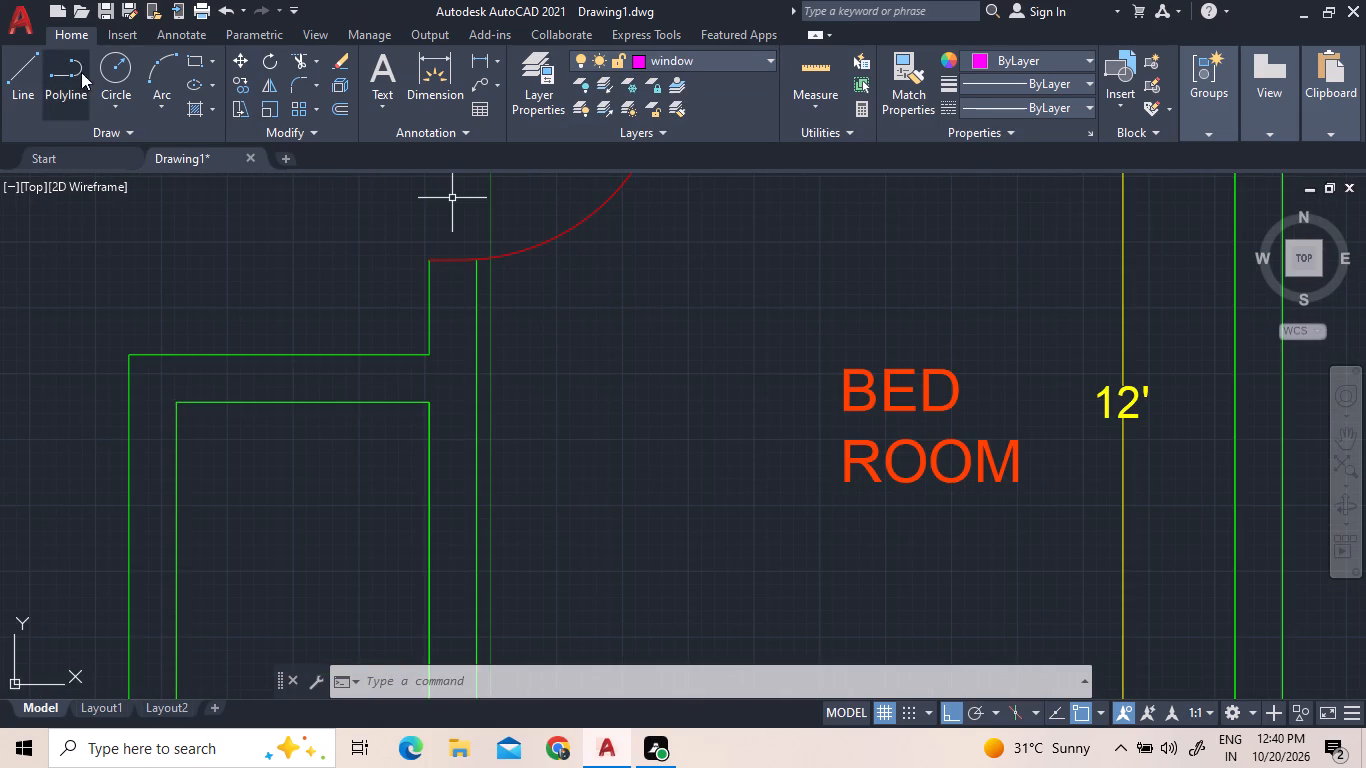
pyautogui.click(19, 81)
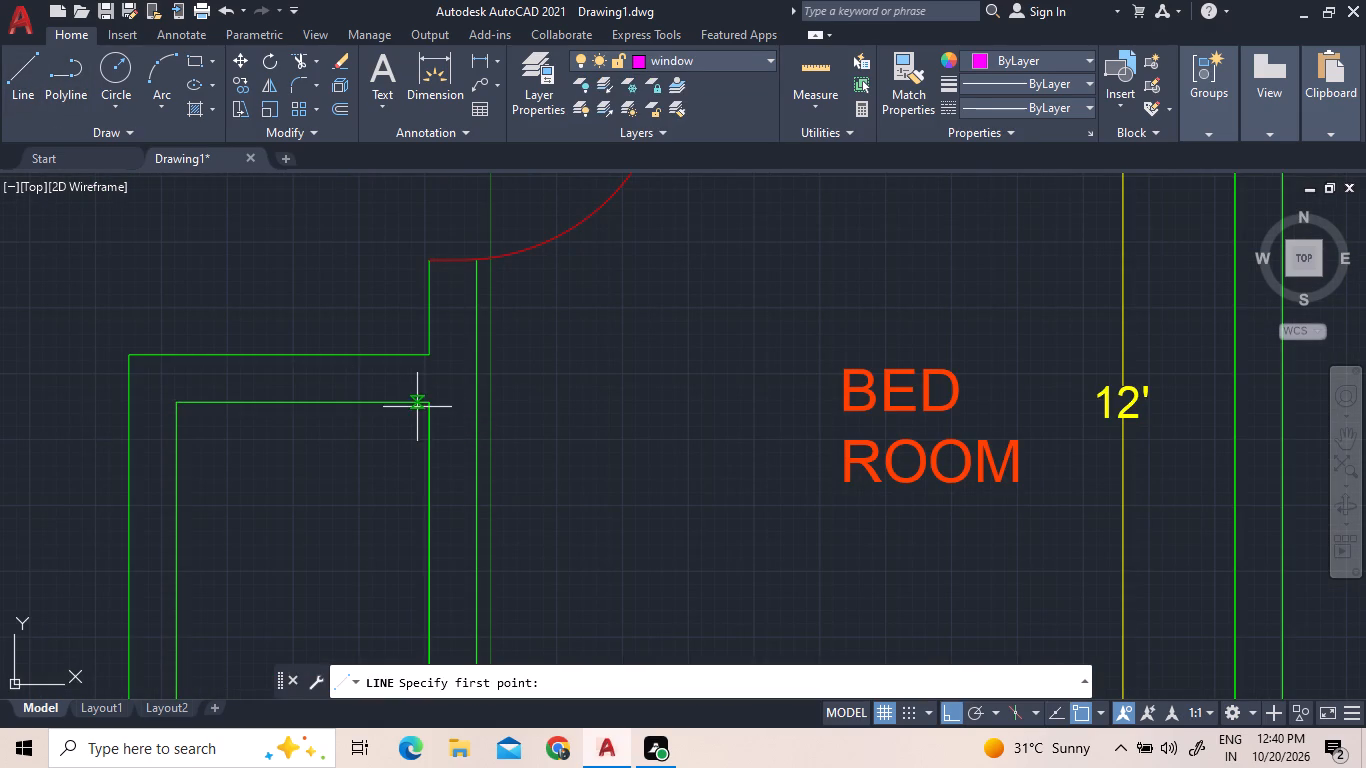
pyautogui.click(425, 397)
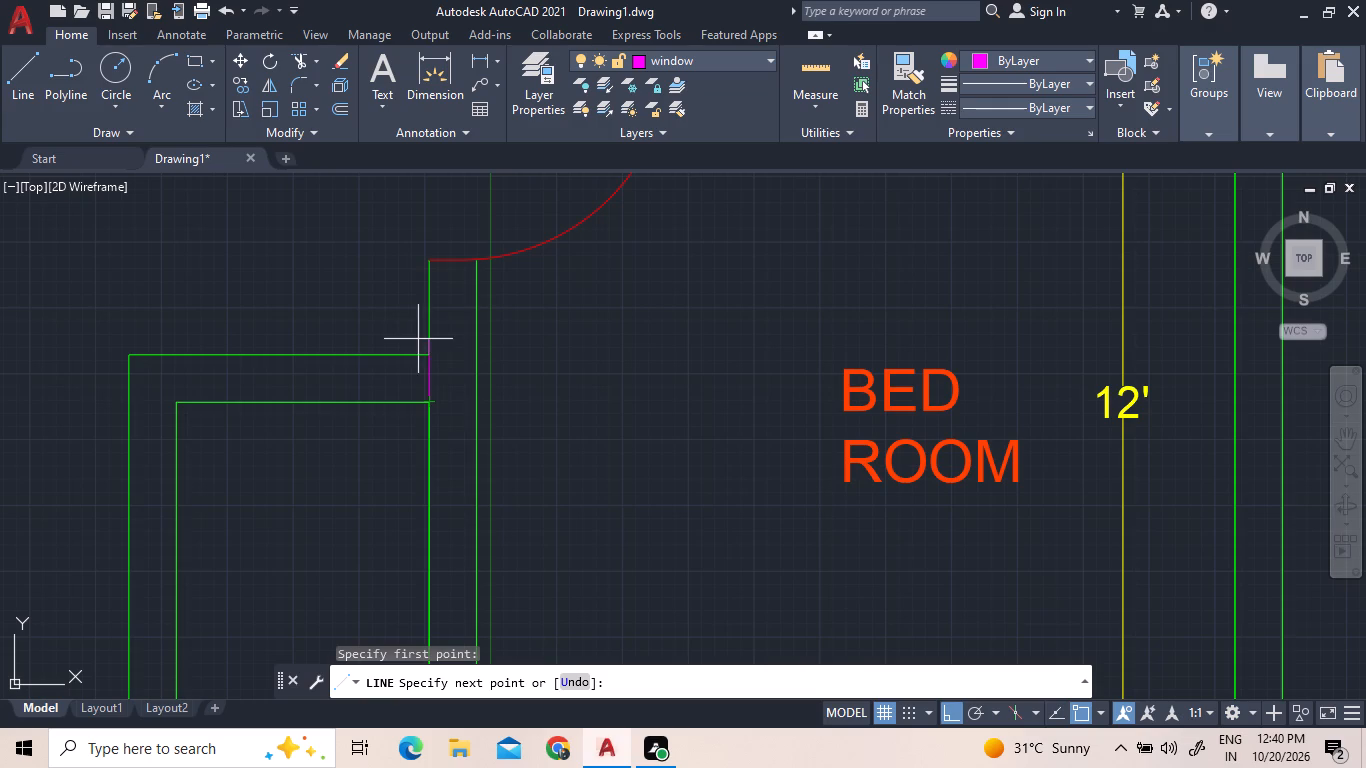
pyautogui.click(426, 351)
pyautogui.rightClick(375, 284)
pyautogui.click(409, 292)
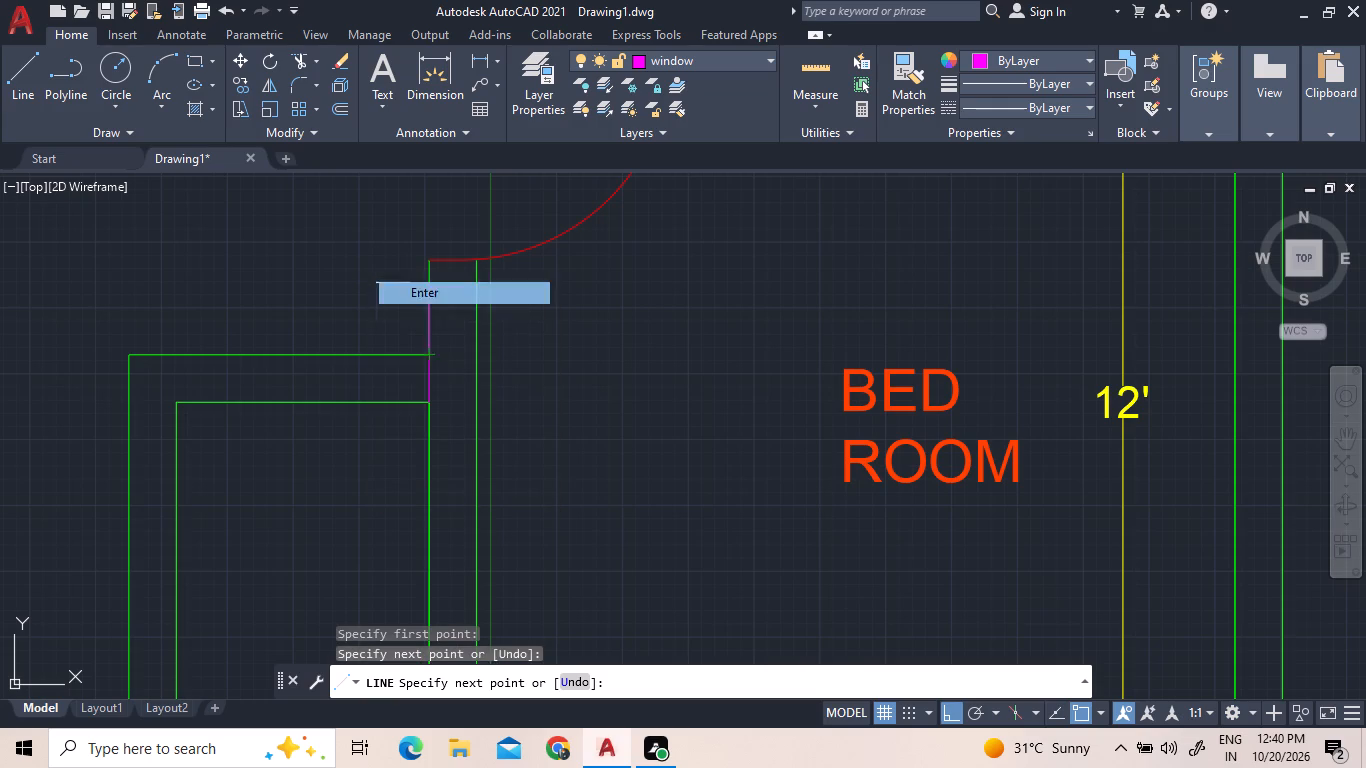
# Offset the short line at the room's northeast corner 5" to the west.
pyautogui.click(431, 381)
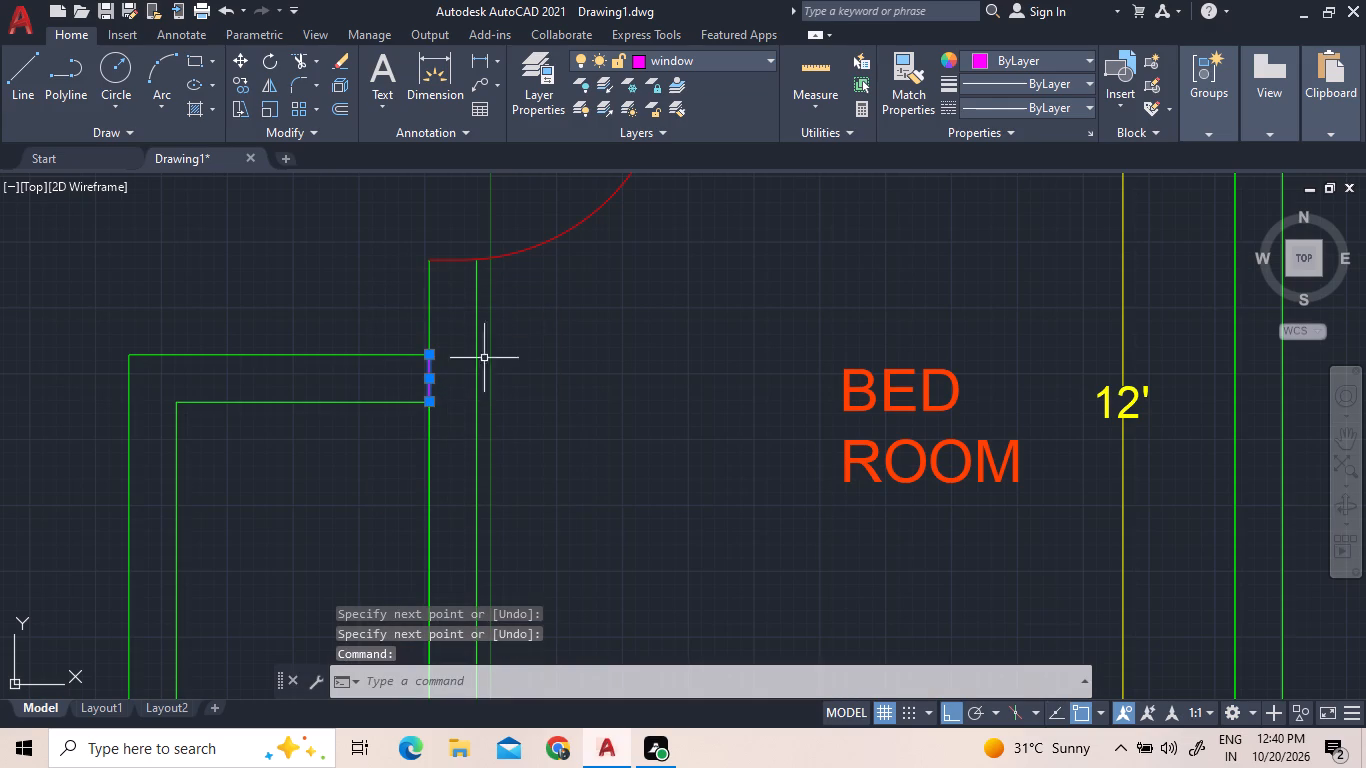
pyautogui.click(333, 108)
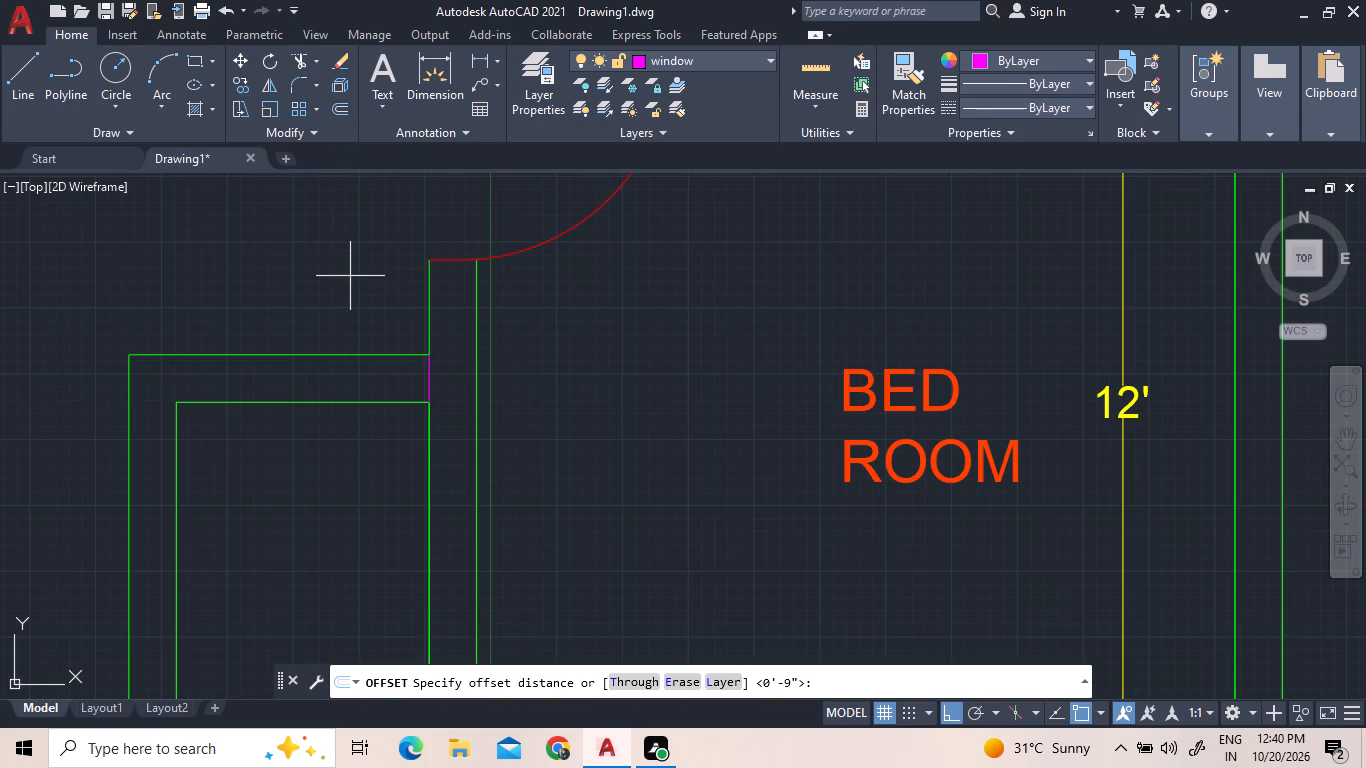
pyautogui.write('5"')
pyautogui.press('Return')
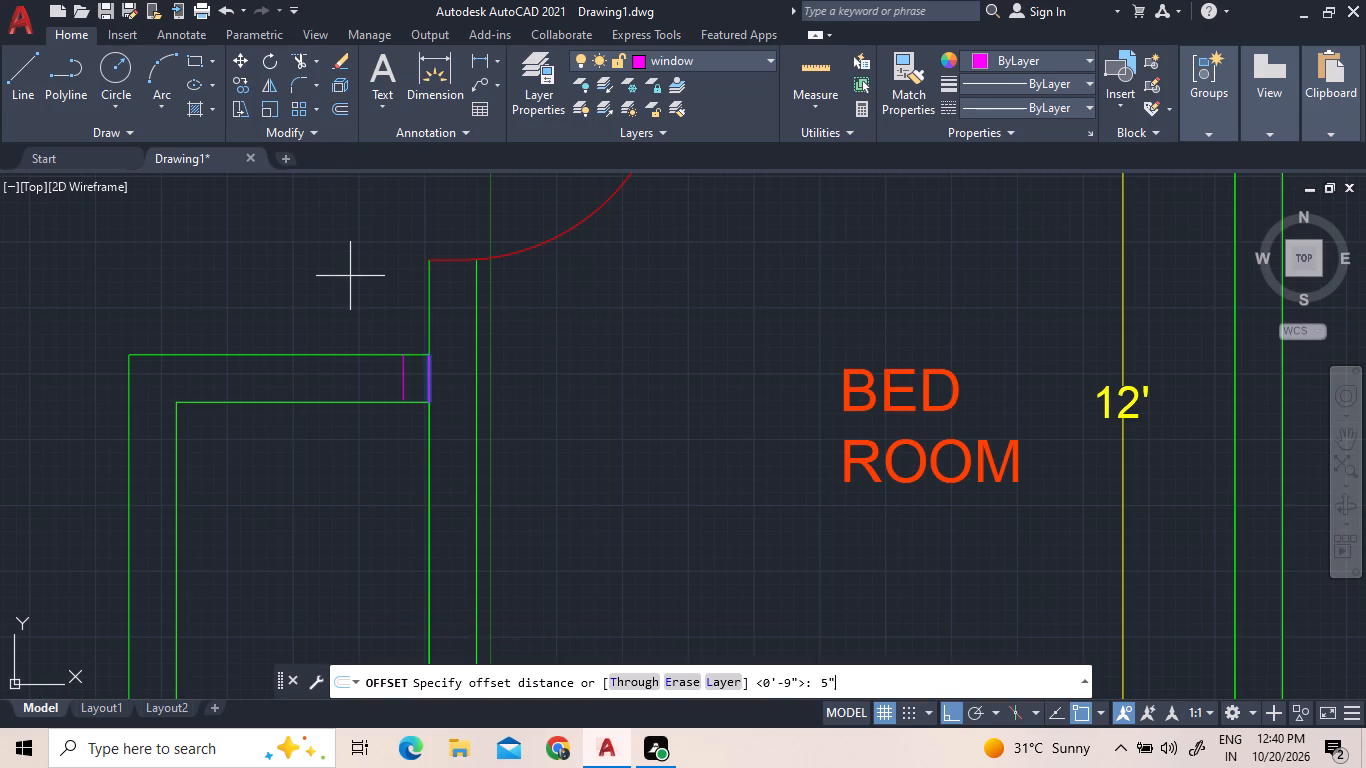
pyautogui.click(350, 283)
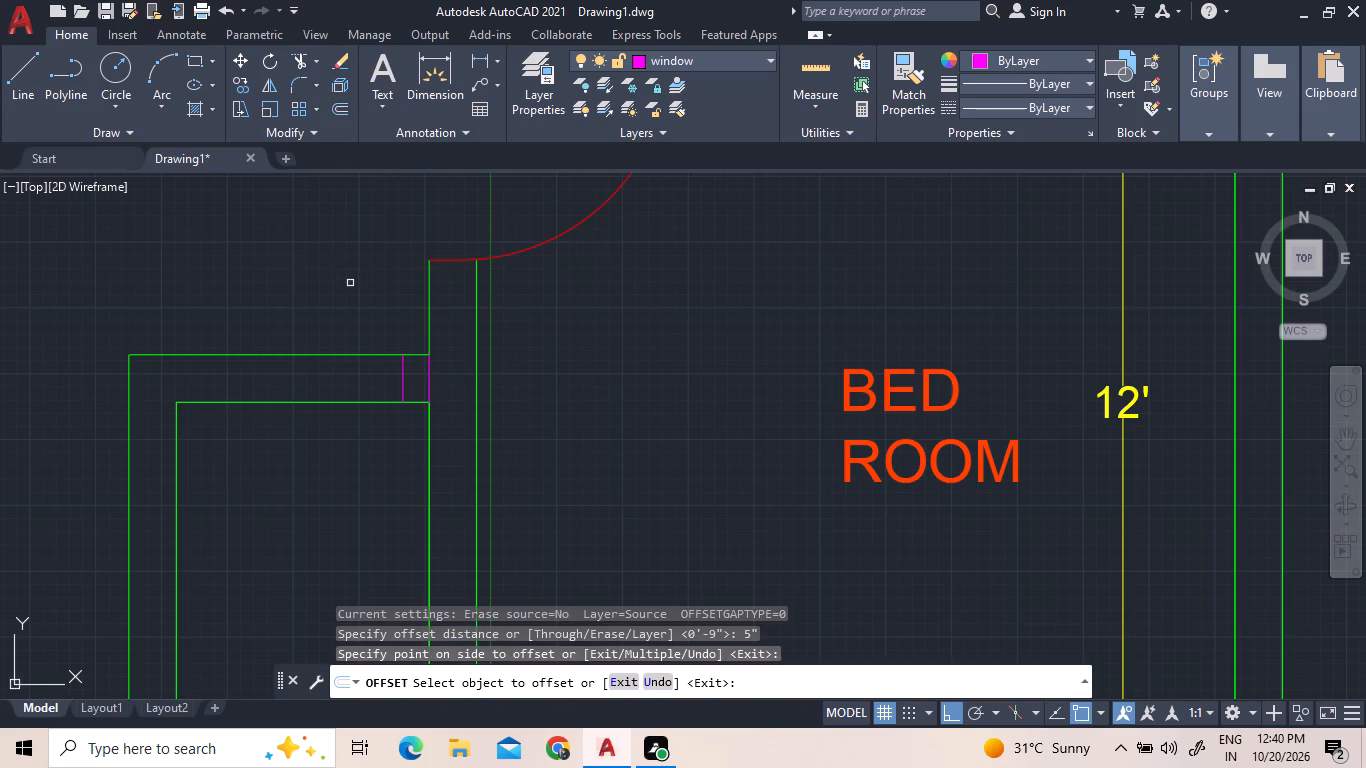
pyautogui.scroll(-1, 350, 285)
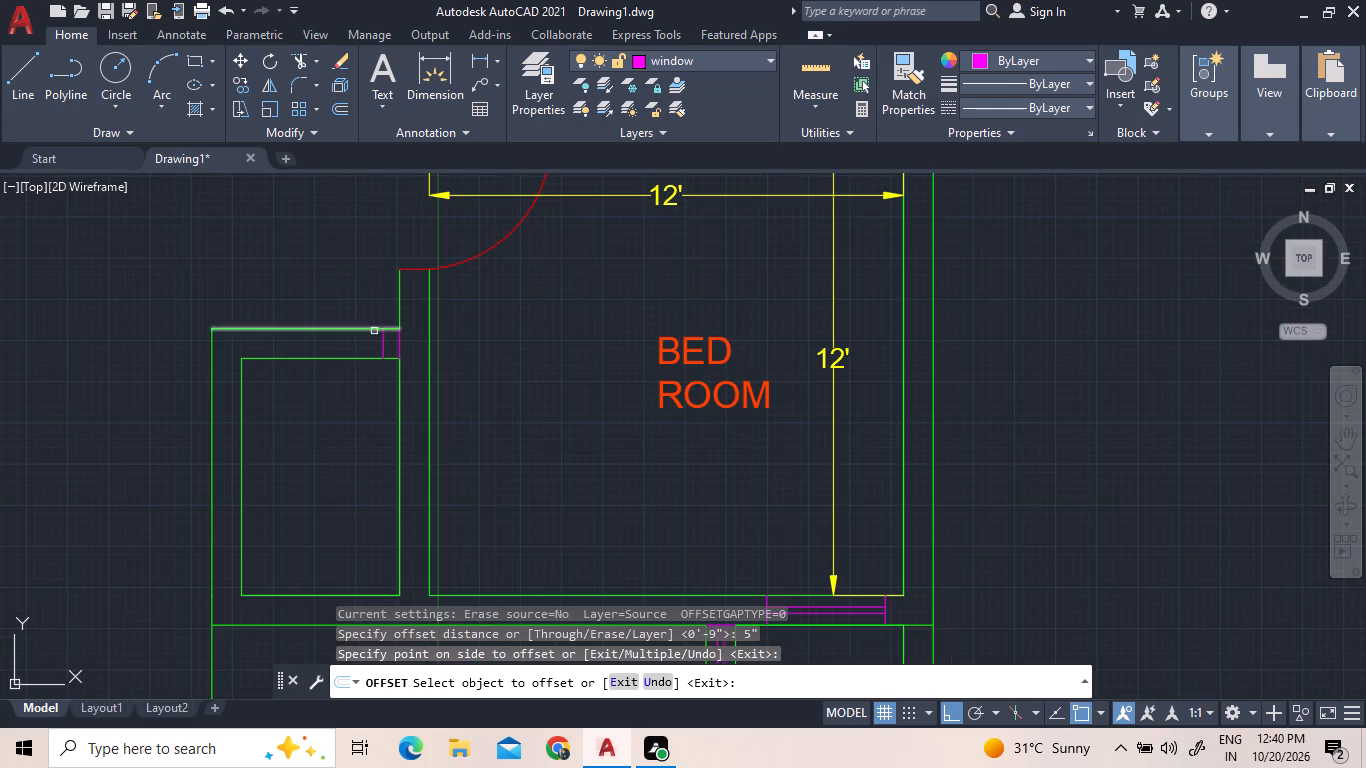
pyautogui.scroll(2, 380, 342)
pyautogui.scroll(-2, 376, 361)
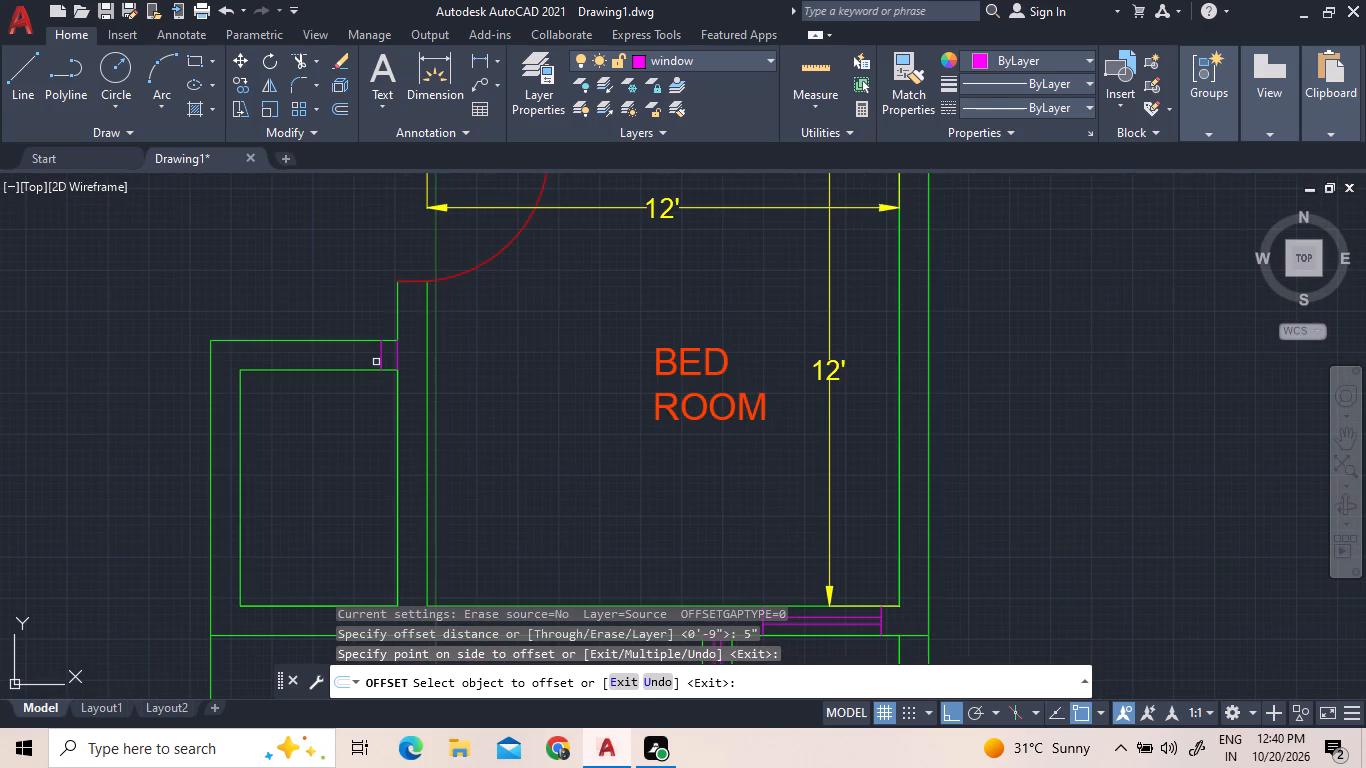
pyautogui.rightClick(318, 269)
pyautogui.click(336, 284)
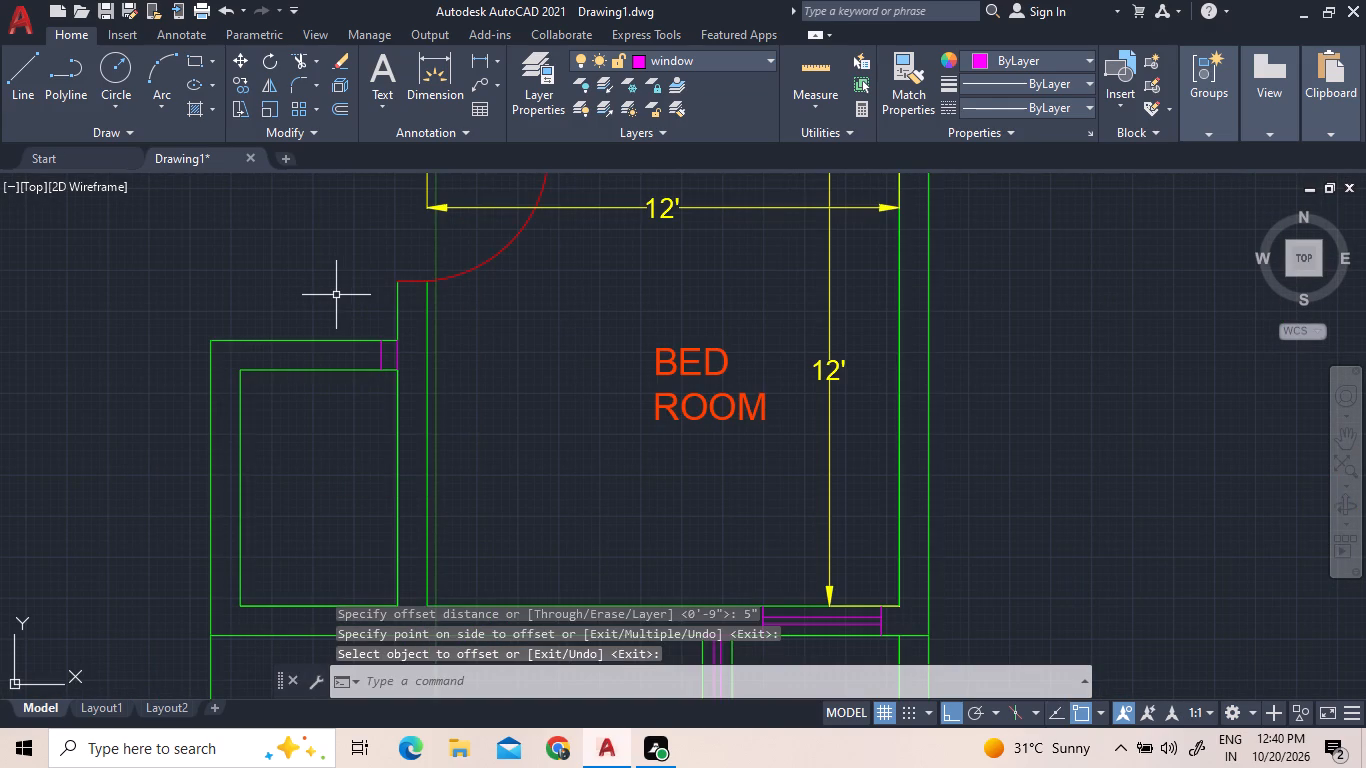
# Insert the Door - Imperial block in the 4' by 6' room and put it on the door layer.
pyautogui.write('TP')
pyautogui.press('Return')
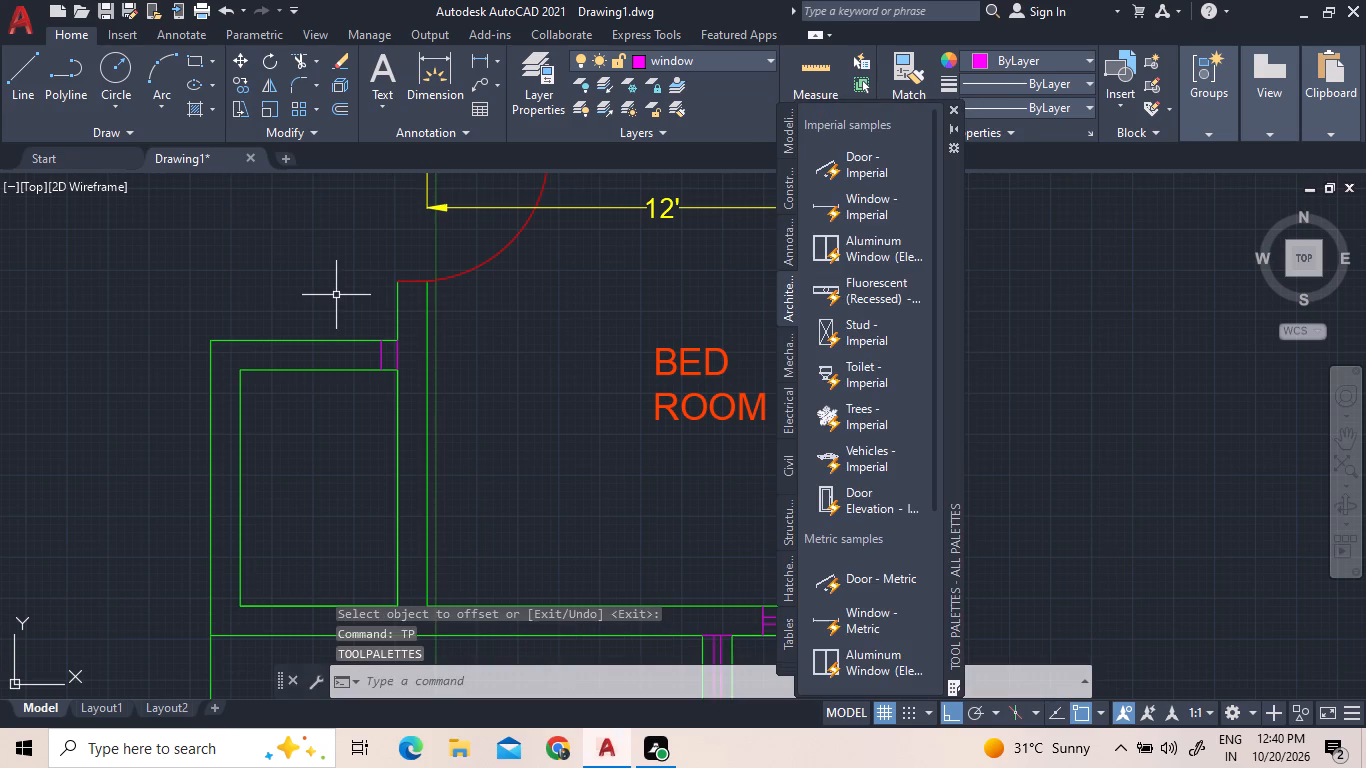
pyautogui.moveTo(872, 159); pyautogui.dragTo(765, 235)
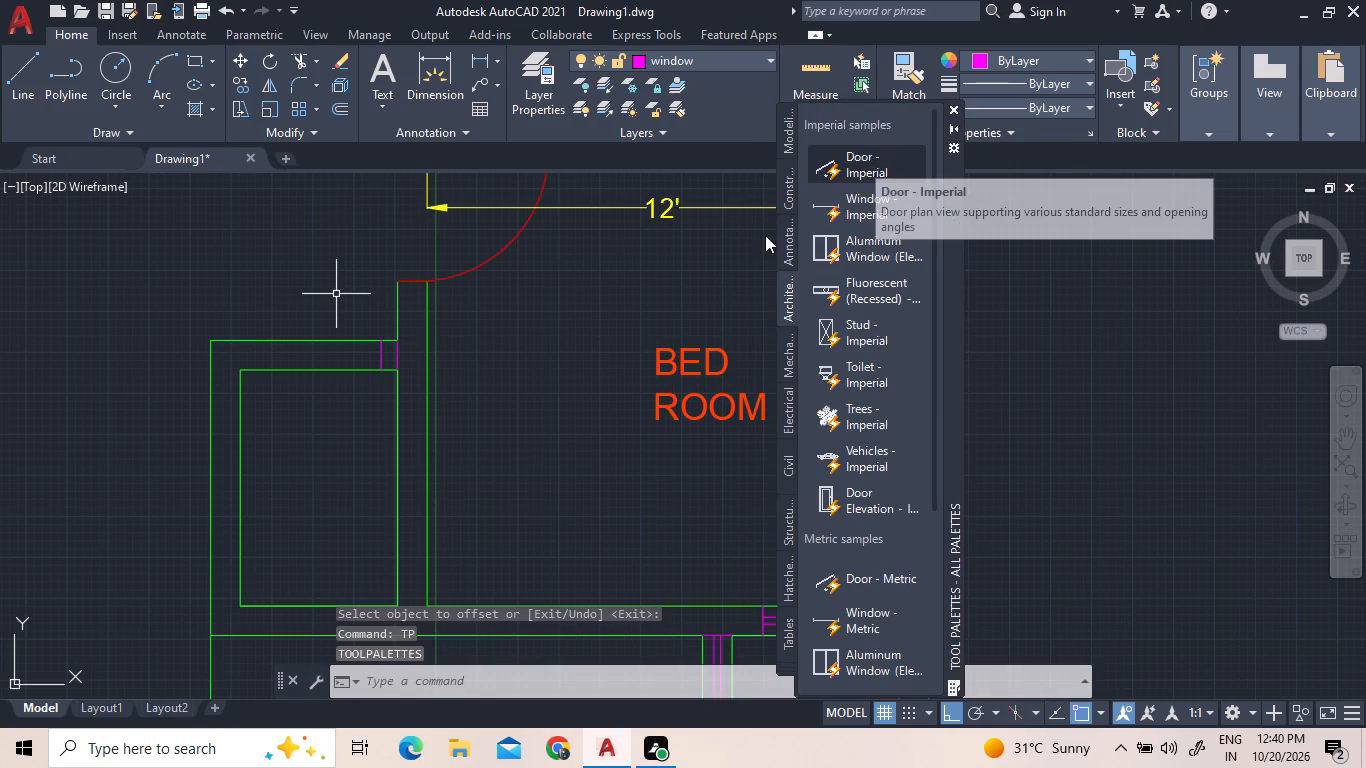
pyautogui.moveTo(765, 235); pyautogui.dragTo(309, 438)
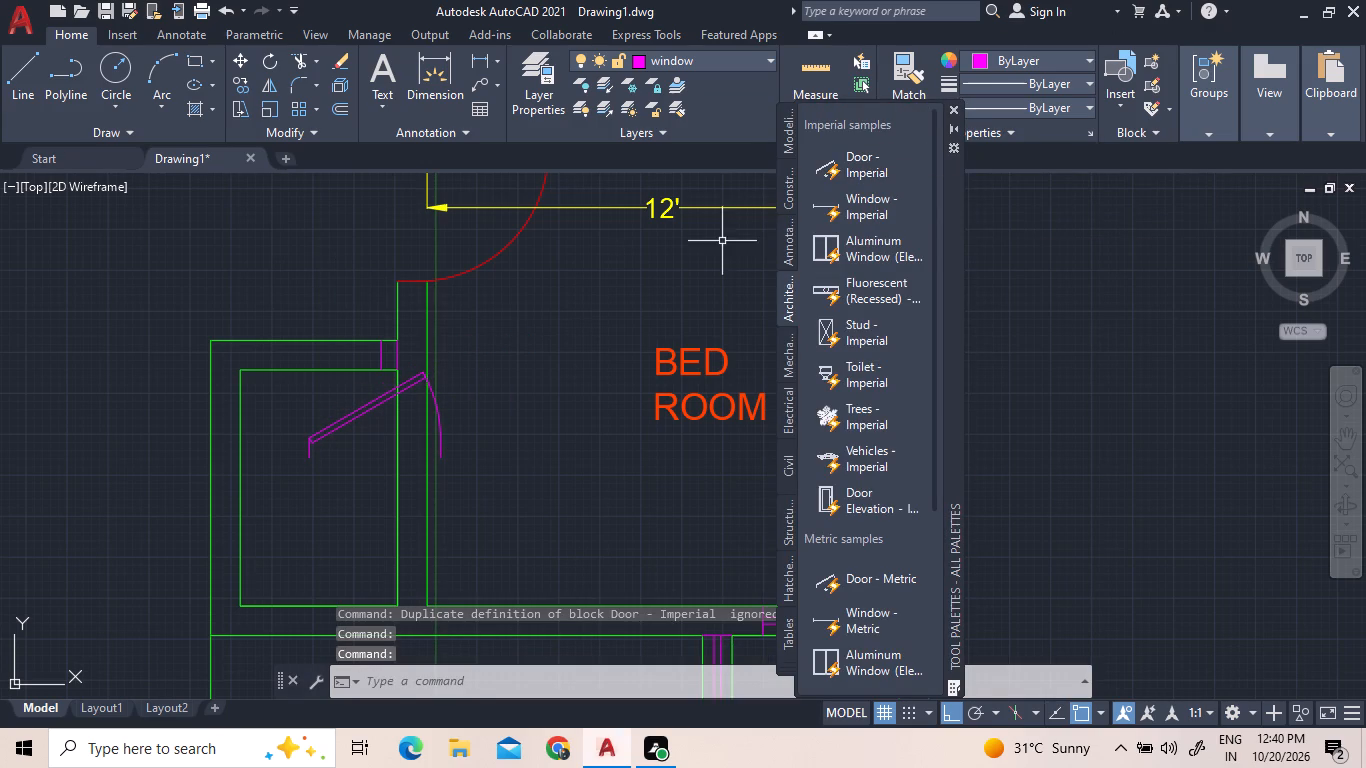
pyautogui.click(954, 108)
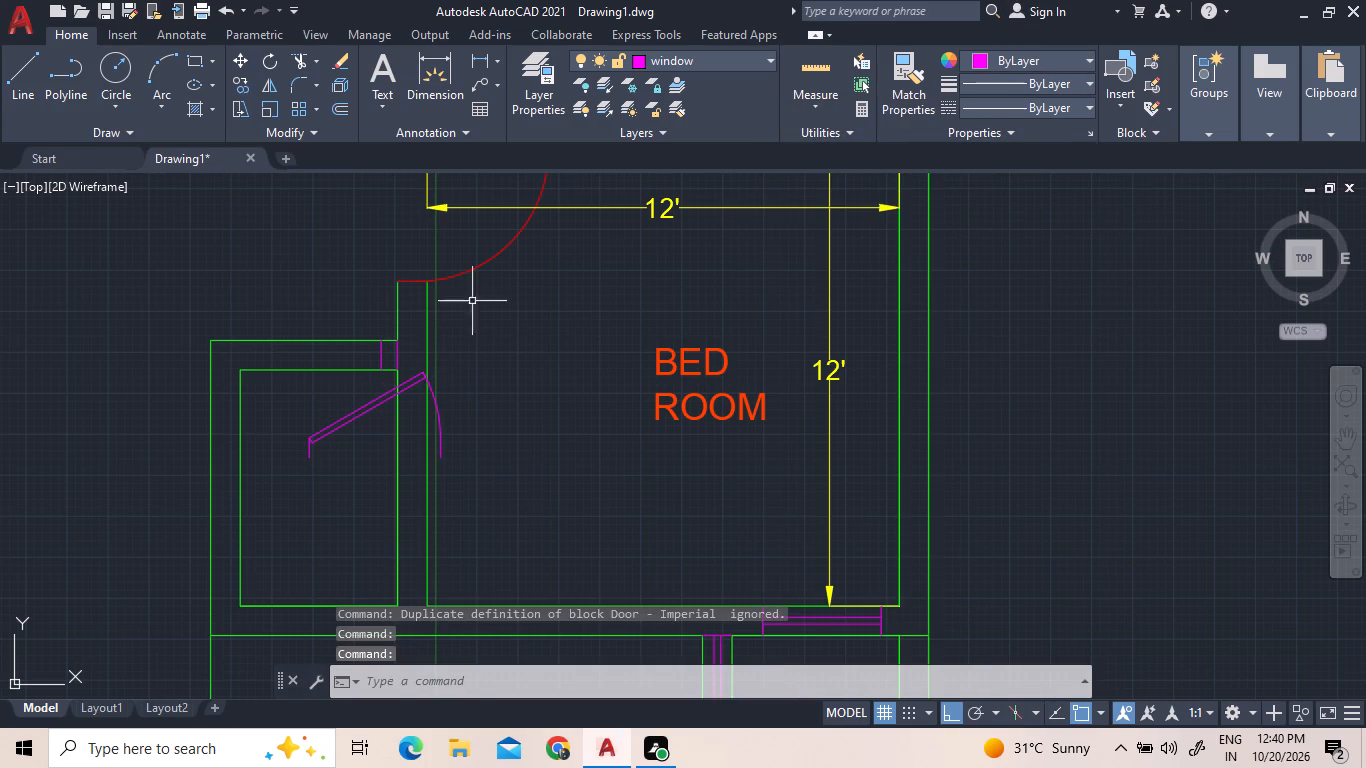
pyautogui.click(361, 408)
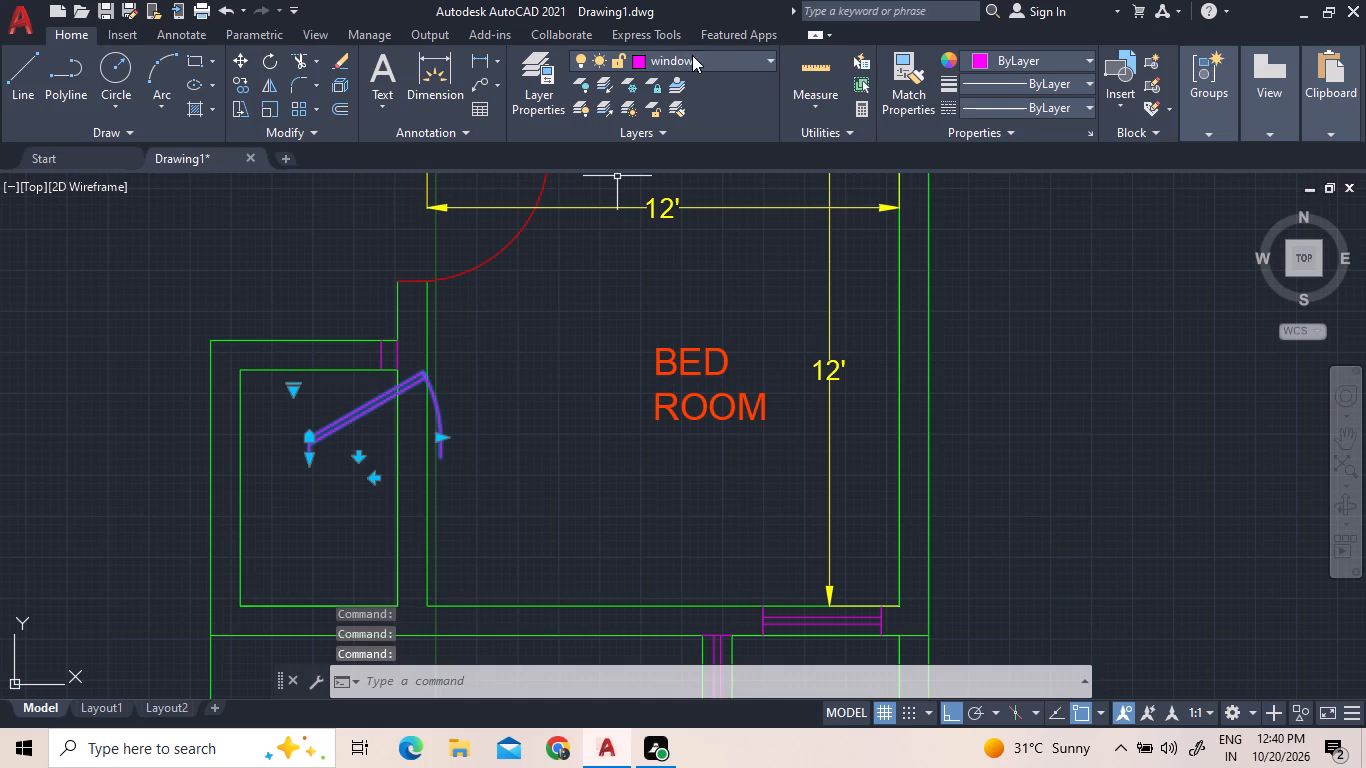
pyautogui.click(693, 55)
pyautogui.click(688, 156)
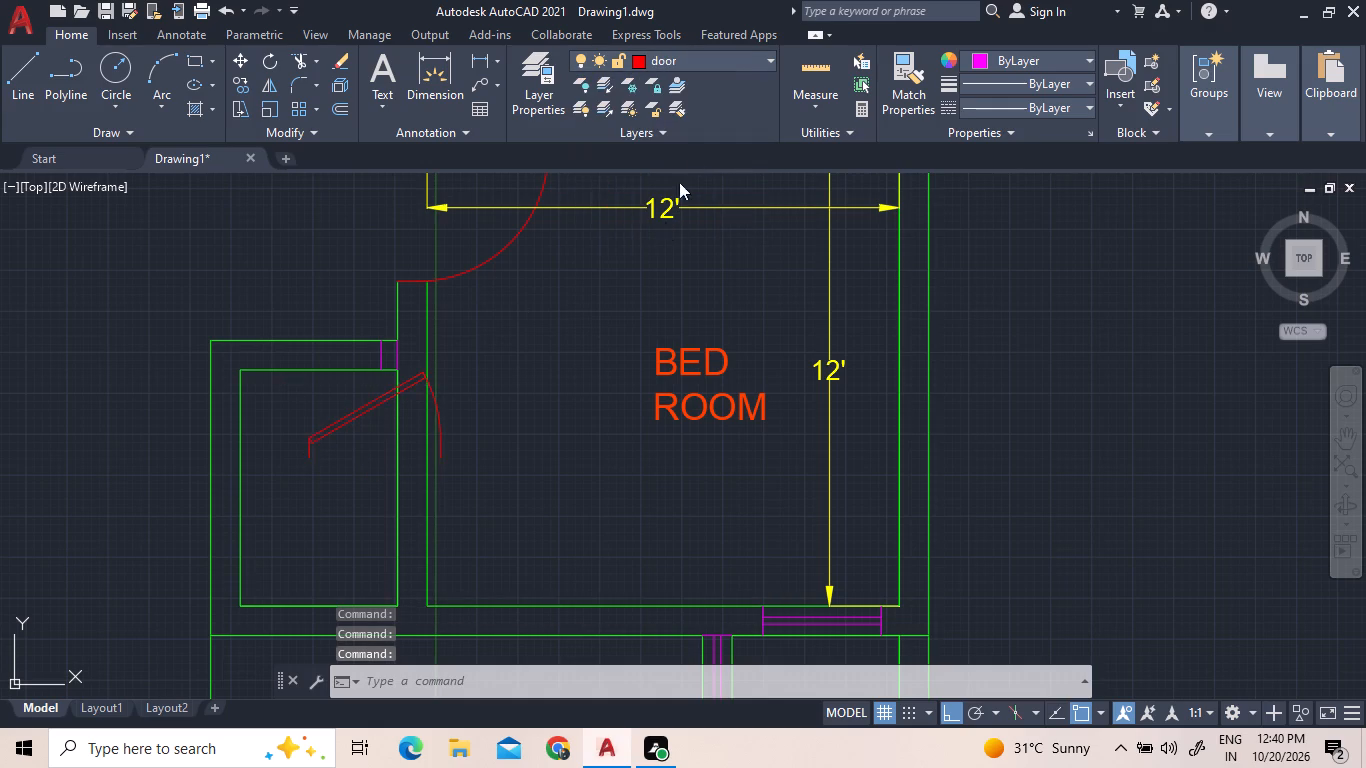
# Open the new door's leaf perpendicular to its opening and narrow the door to fit within the 4' by 6' room's width.
pyautogui.click(292, 384)
pyautogui.click(306, 457)
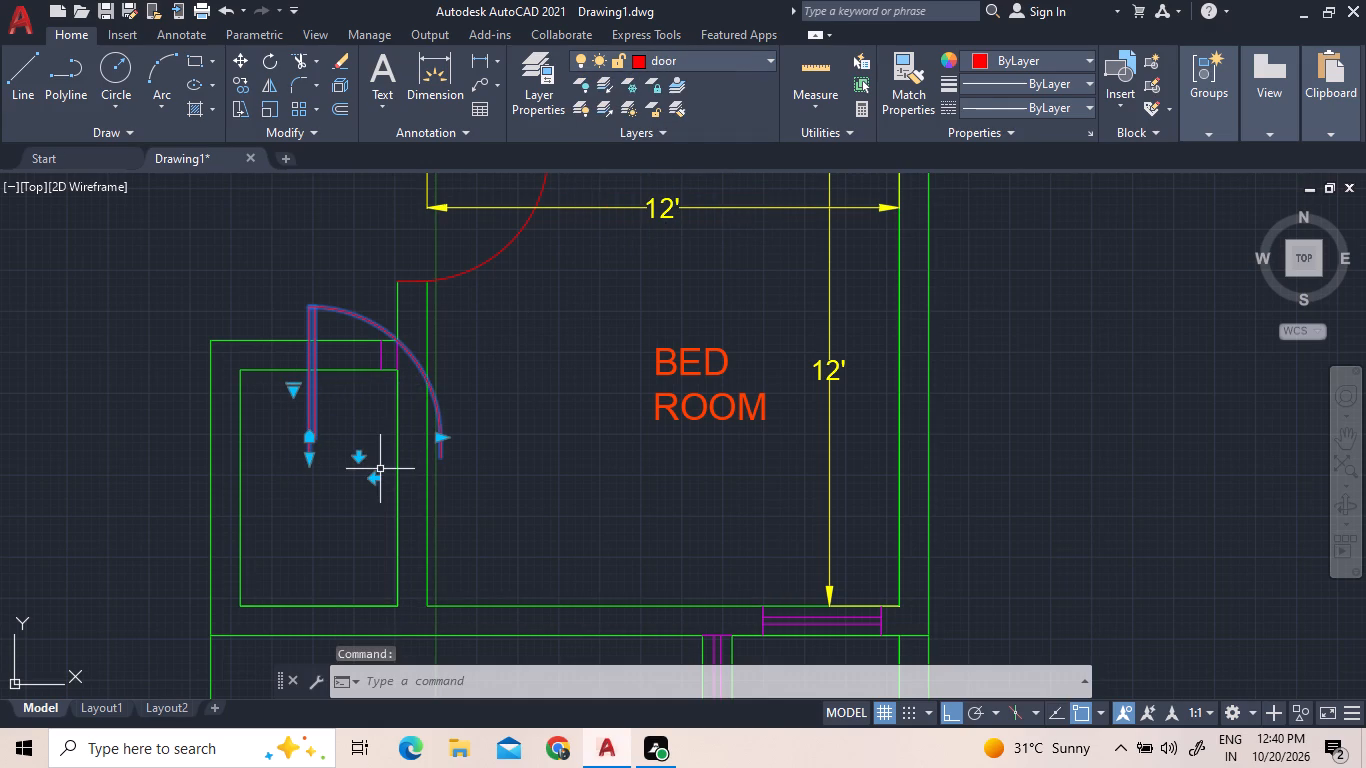
pyautogui.click(441, 439)
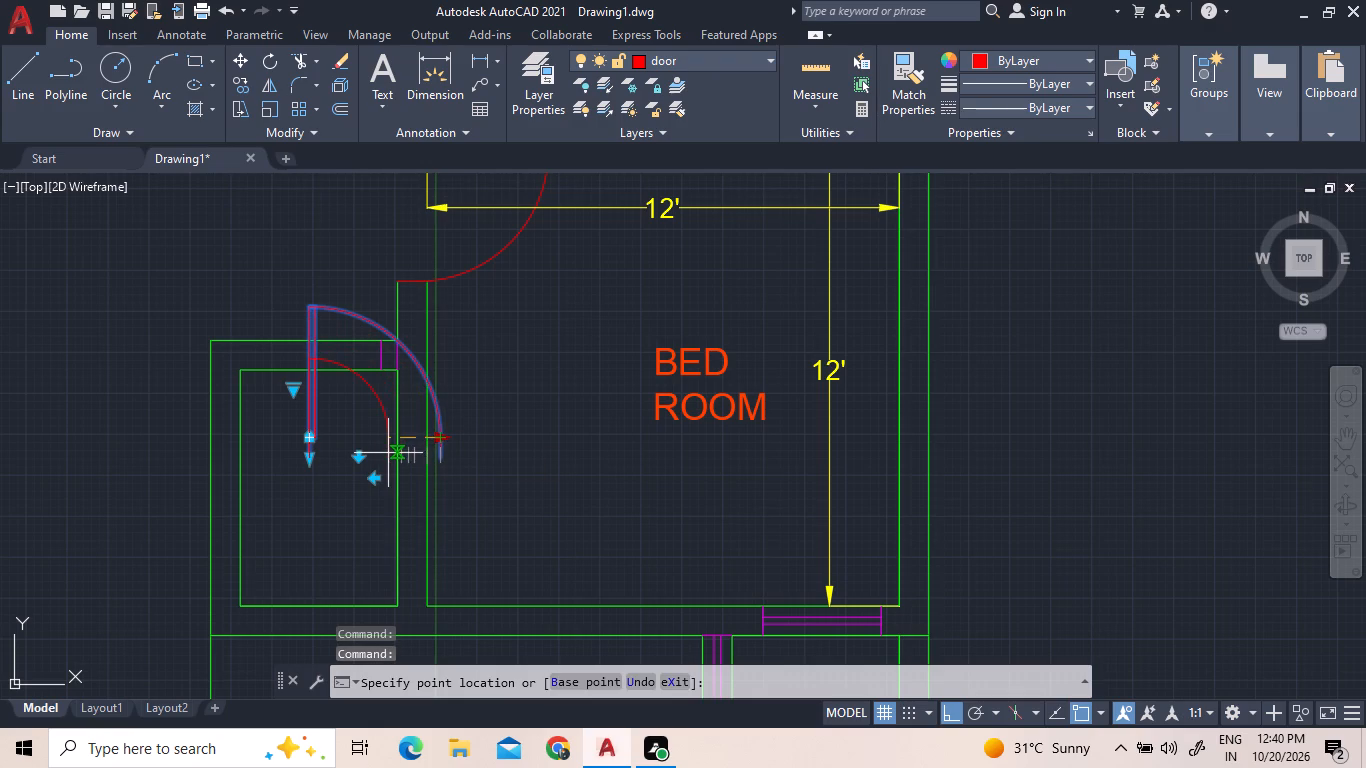
pyautogui.click(388, 451)
pyautogui.scroll(4, 399, 433)
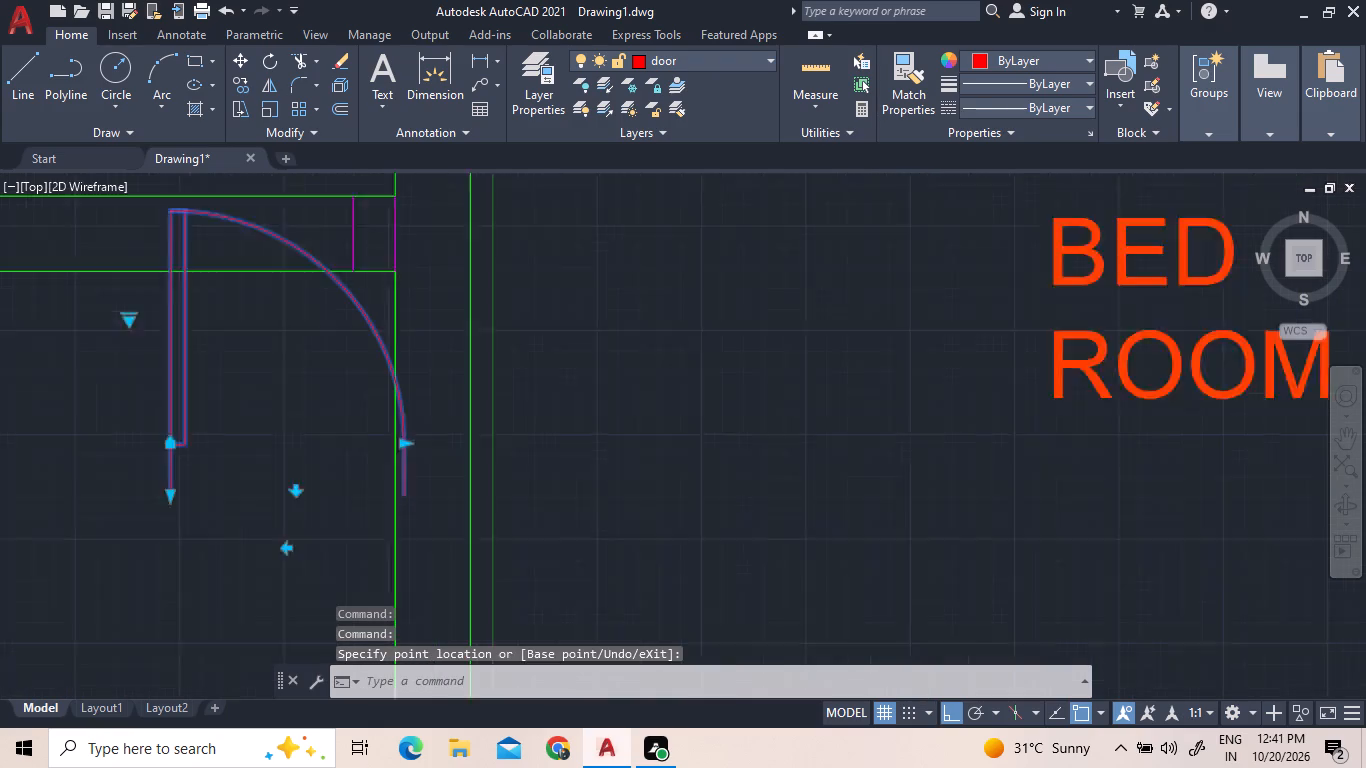
pyautogui.click(405, 446)
pyautogui.click(341, 453)
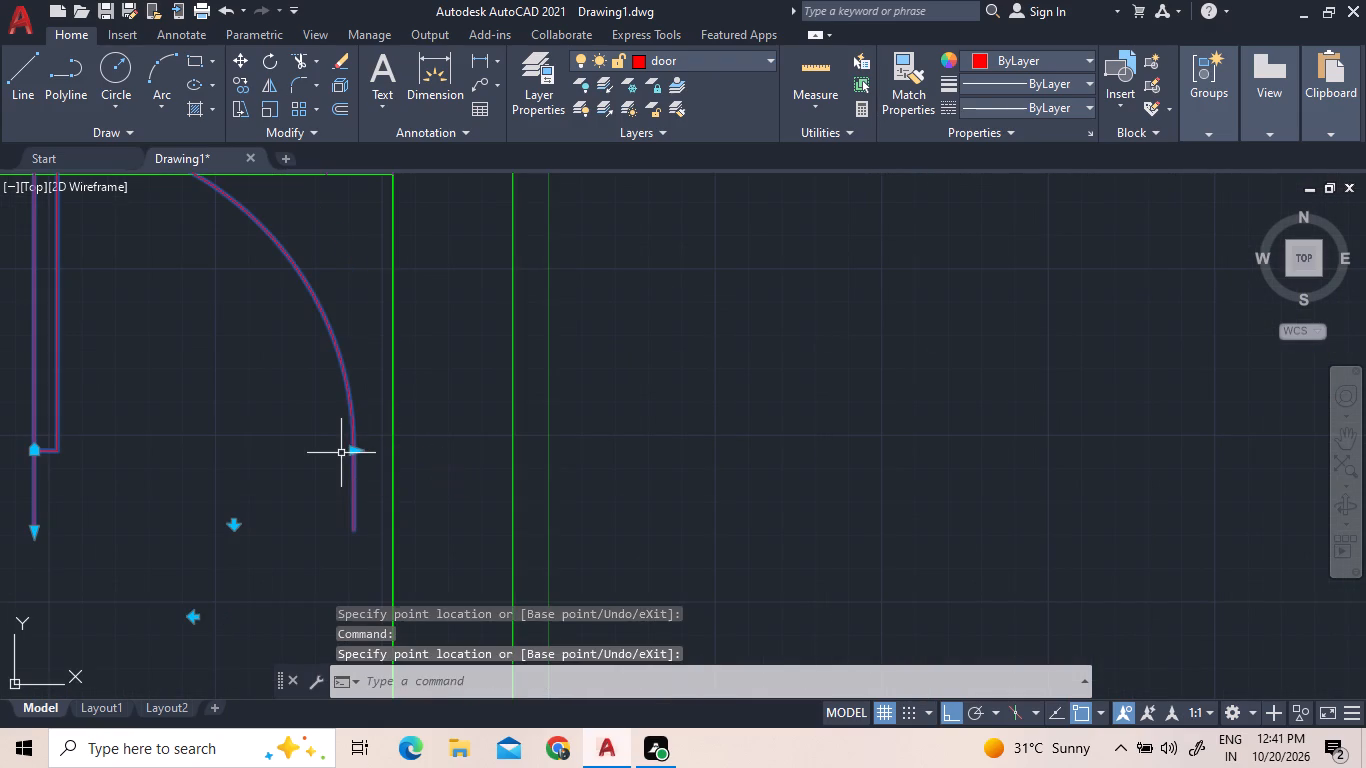
# Flip the new door both ways so it hinges on the east side and swings south.
pyautogui.click(236, 515)
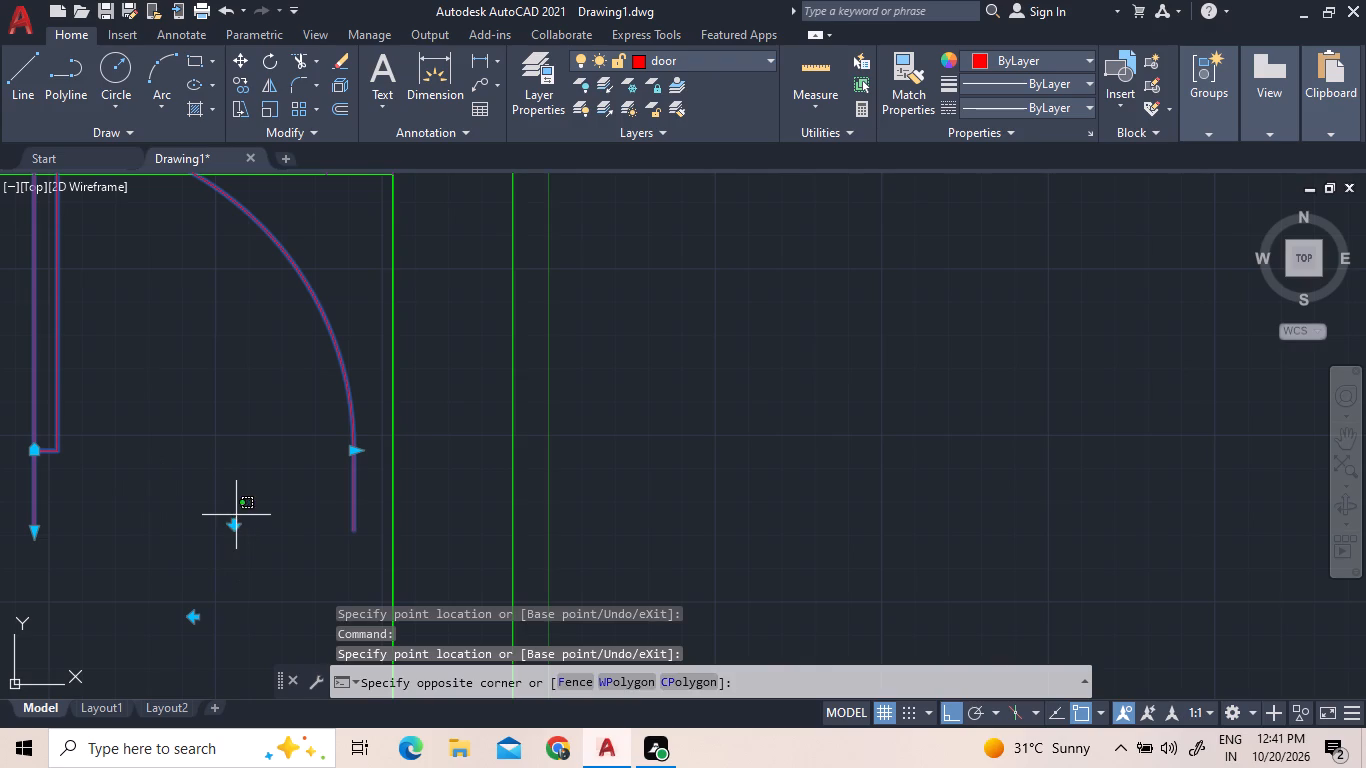
pyautogui.click(235, 523)
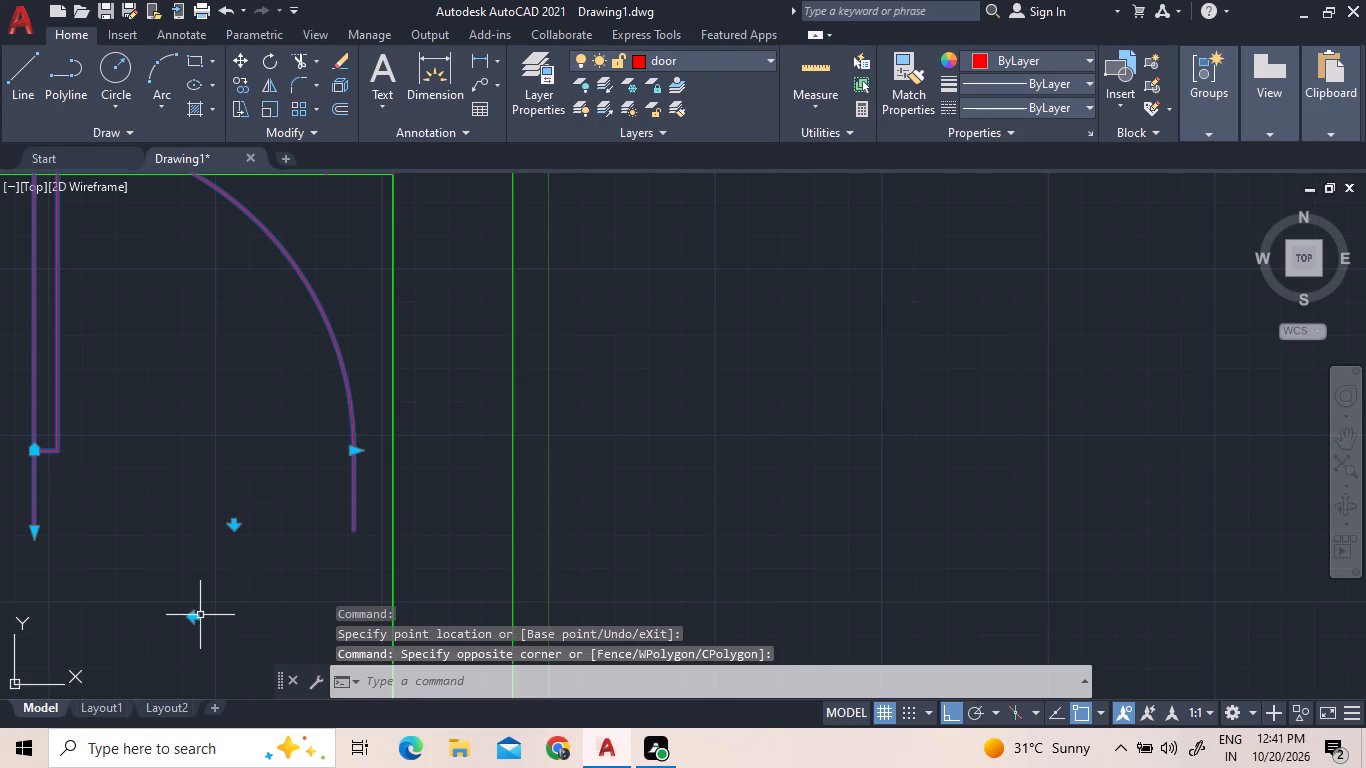
pyautogui.click(196, 615)
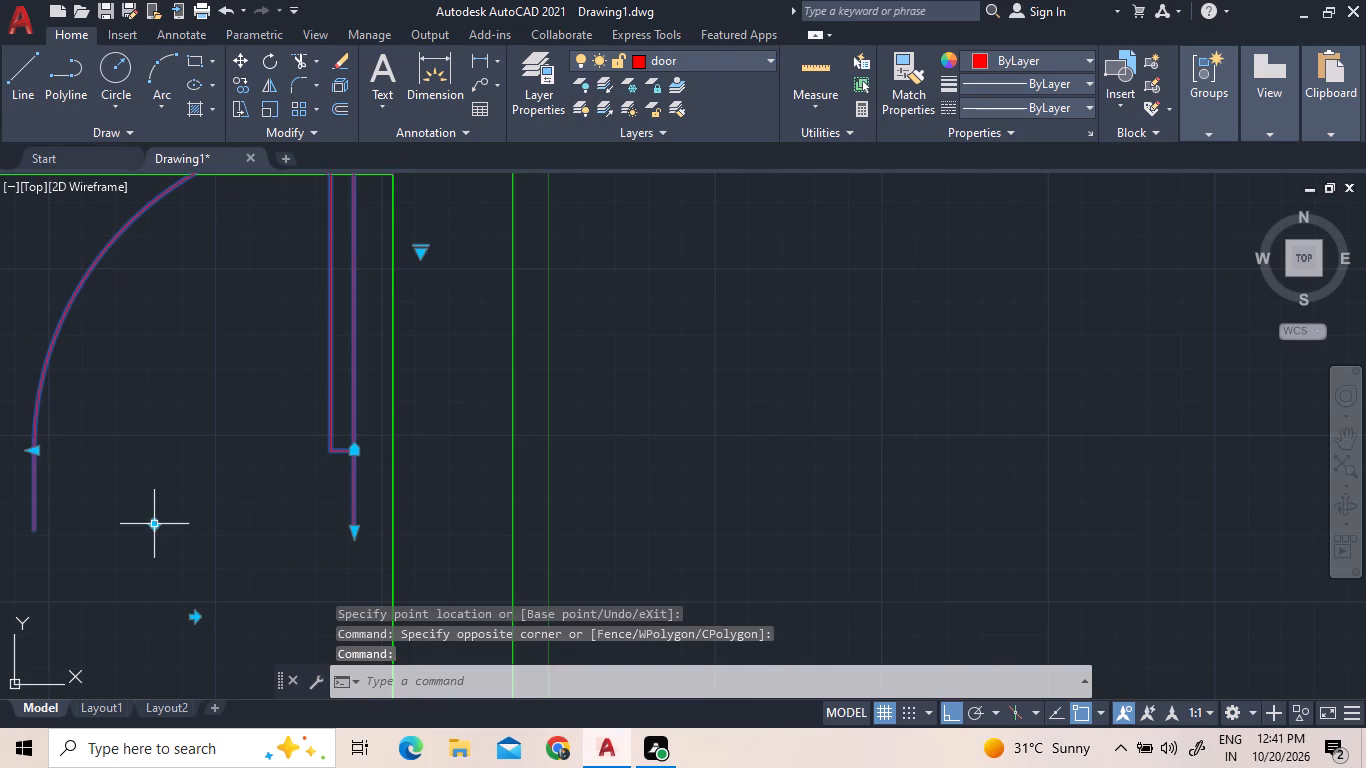
pyautogui.click(155, 525)
# Move the door by the north end of its hinge-side jamb to the north end of the 5" offset line.
pyautogui.rightClick(237, 493)
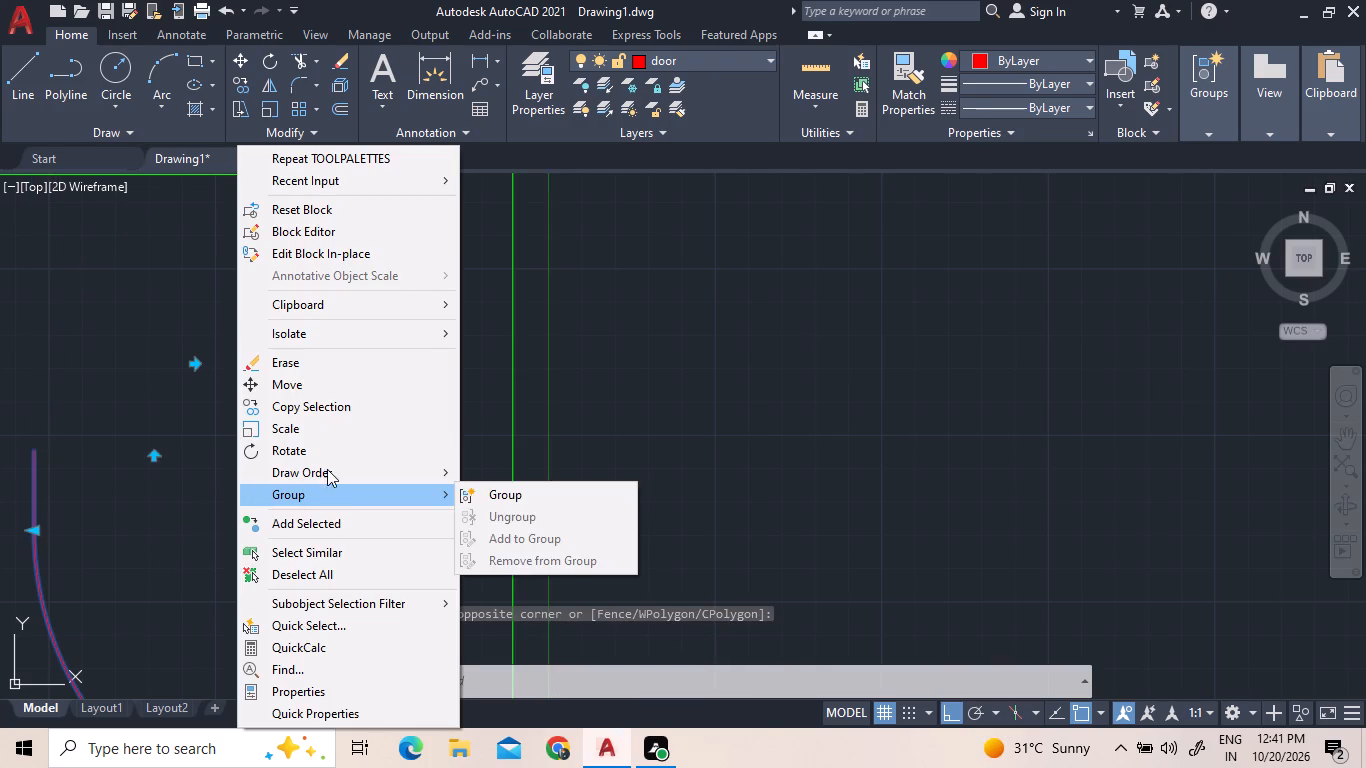
pyautogui.click(323, 383)
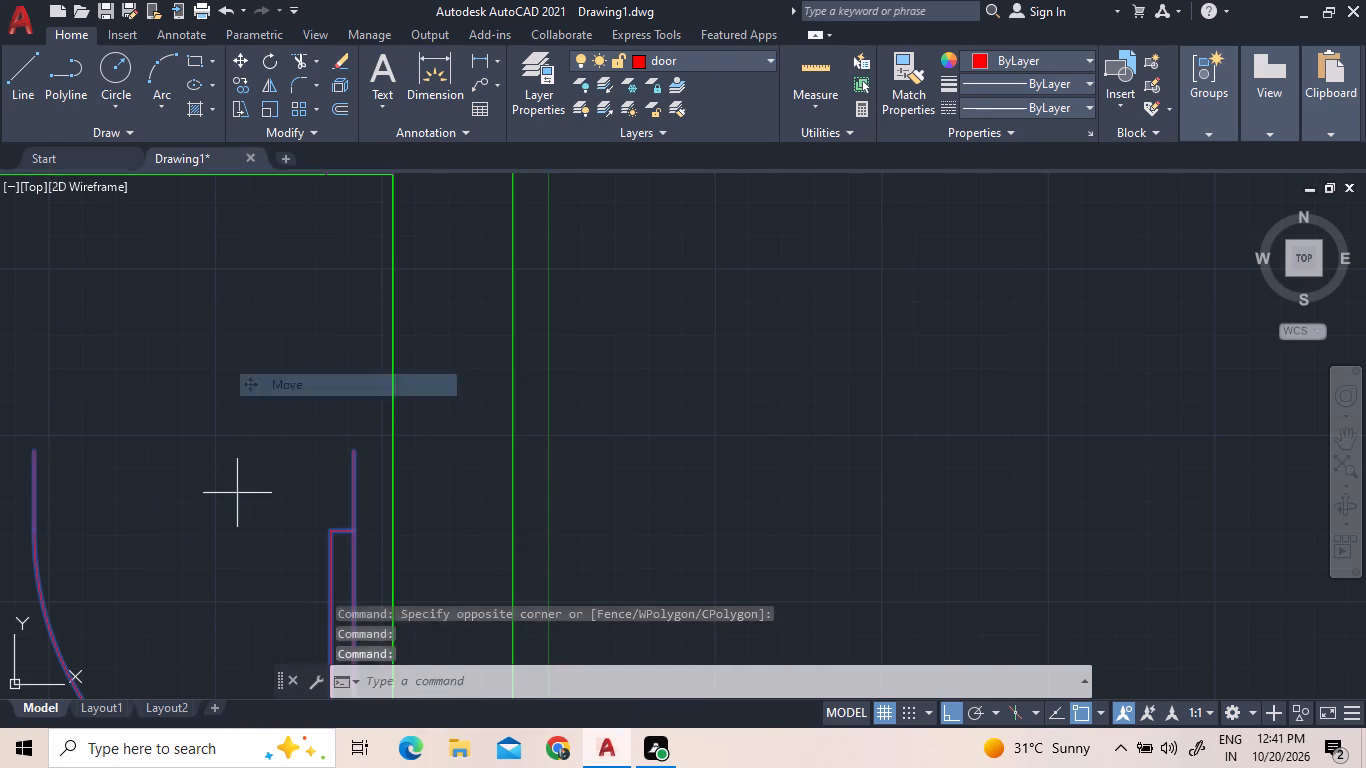
pyautogui.scroll(-2, 429, 531)
pyautogui.click(396, 502)
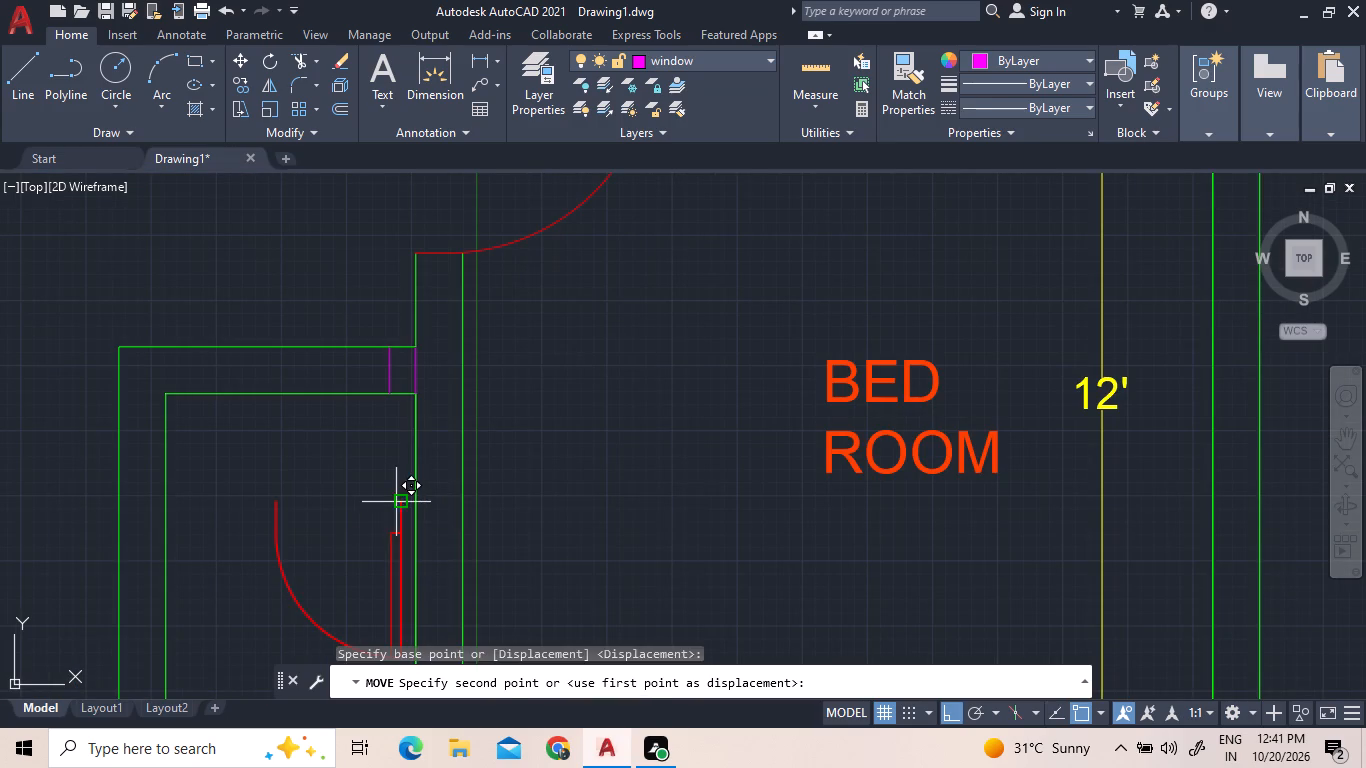
pyautogui.scroll(3, 365, 368)
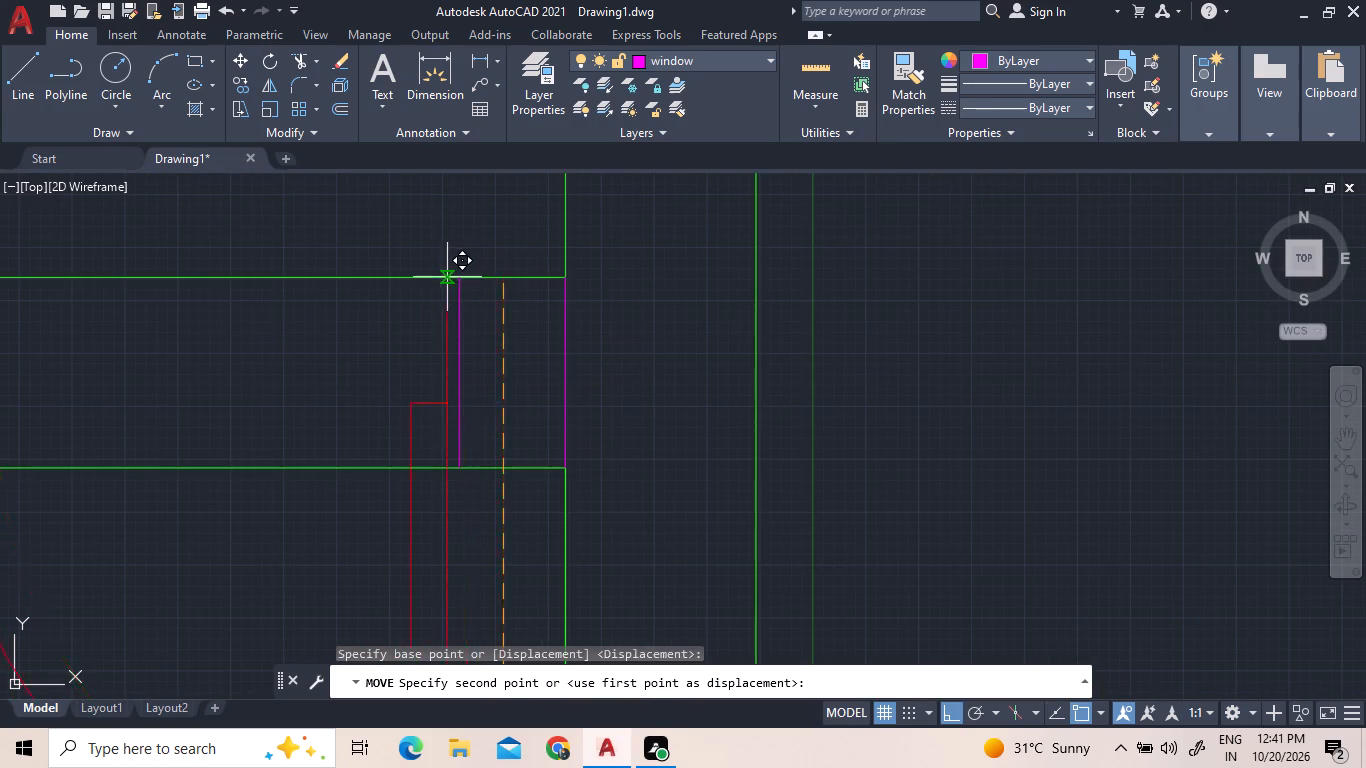
pyautogui.click(458, 278)
# Trim both wall lines across the new door's opening in the north wall of the 4' by 6' room.
pyautogui.scroll(-2, 509, 441)
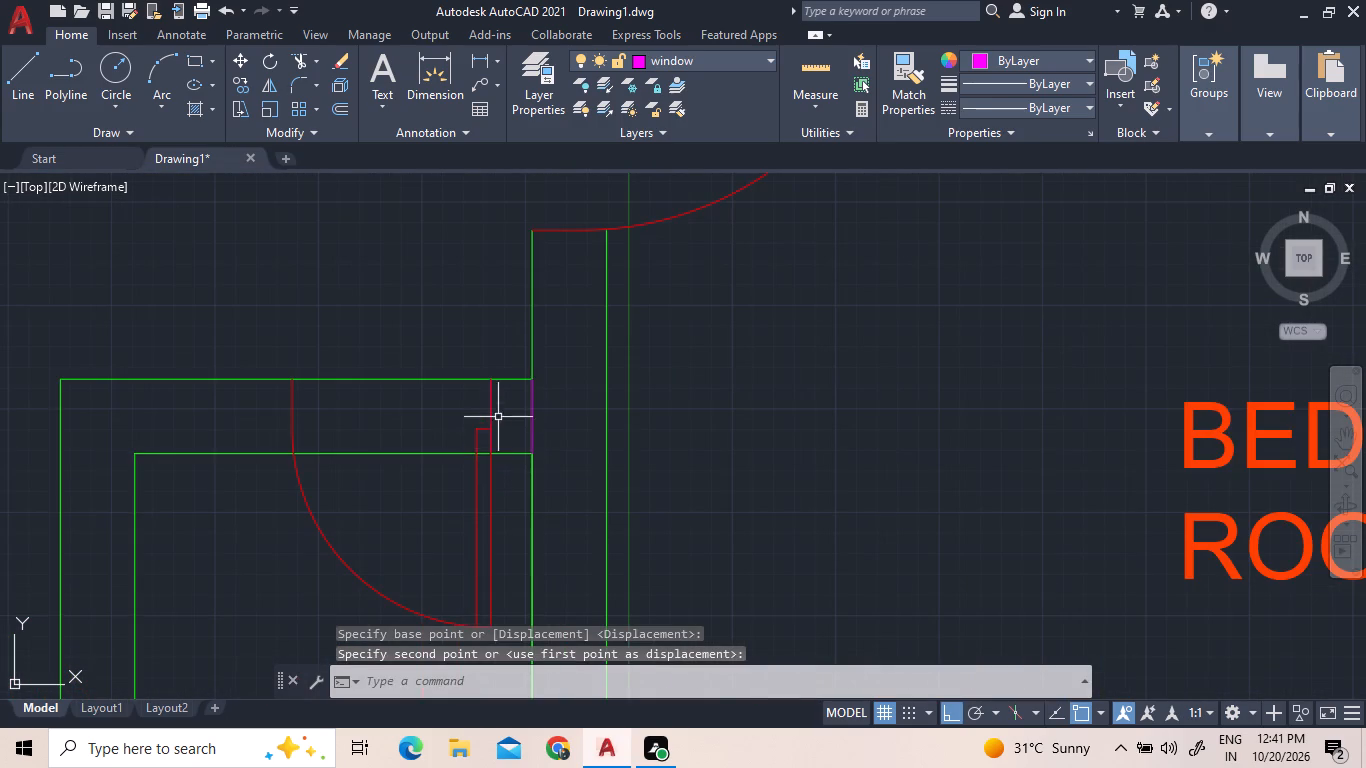
pyautogui.scroll(-2, 394, 430)
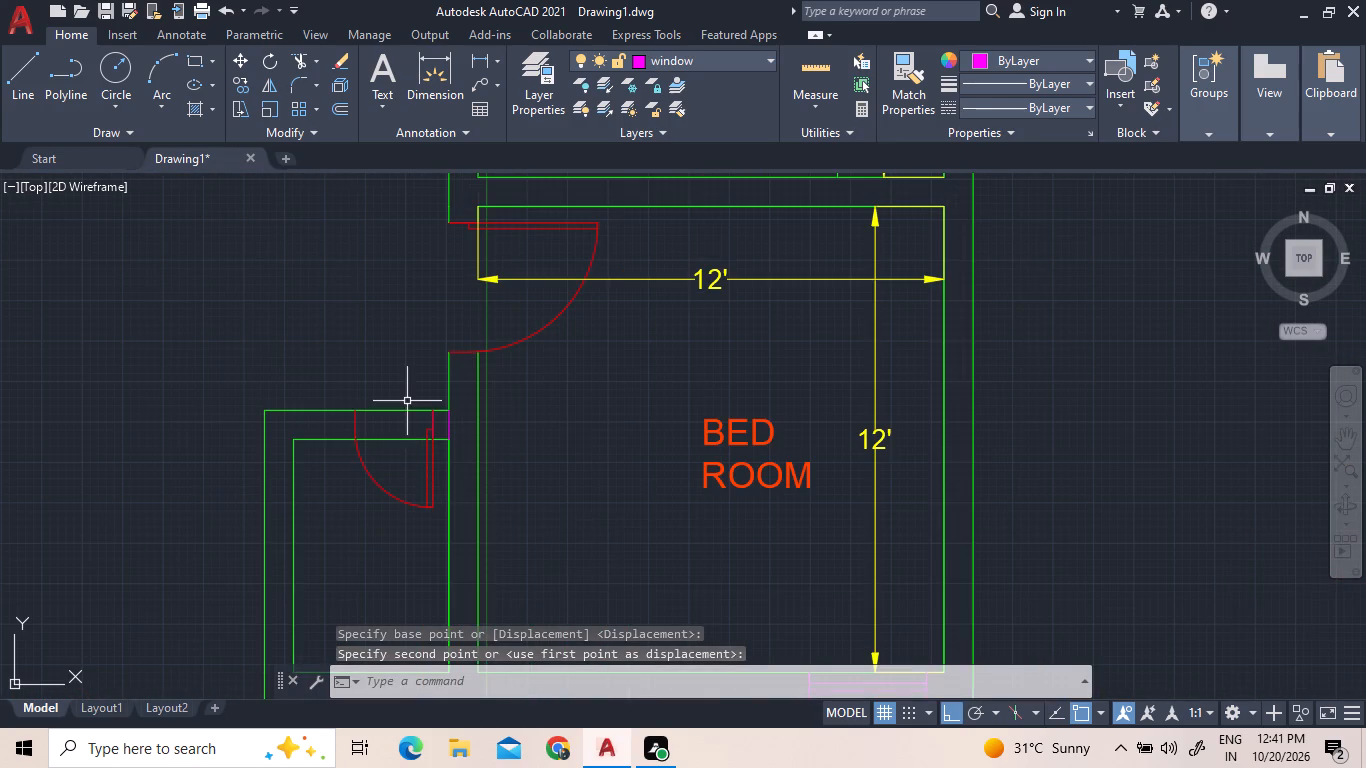
pyautogui.click(298, 58)
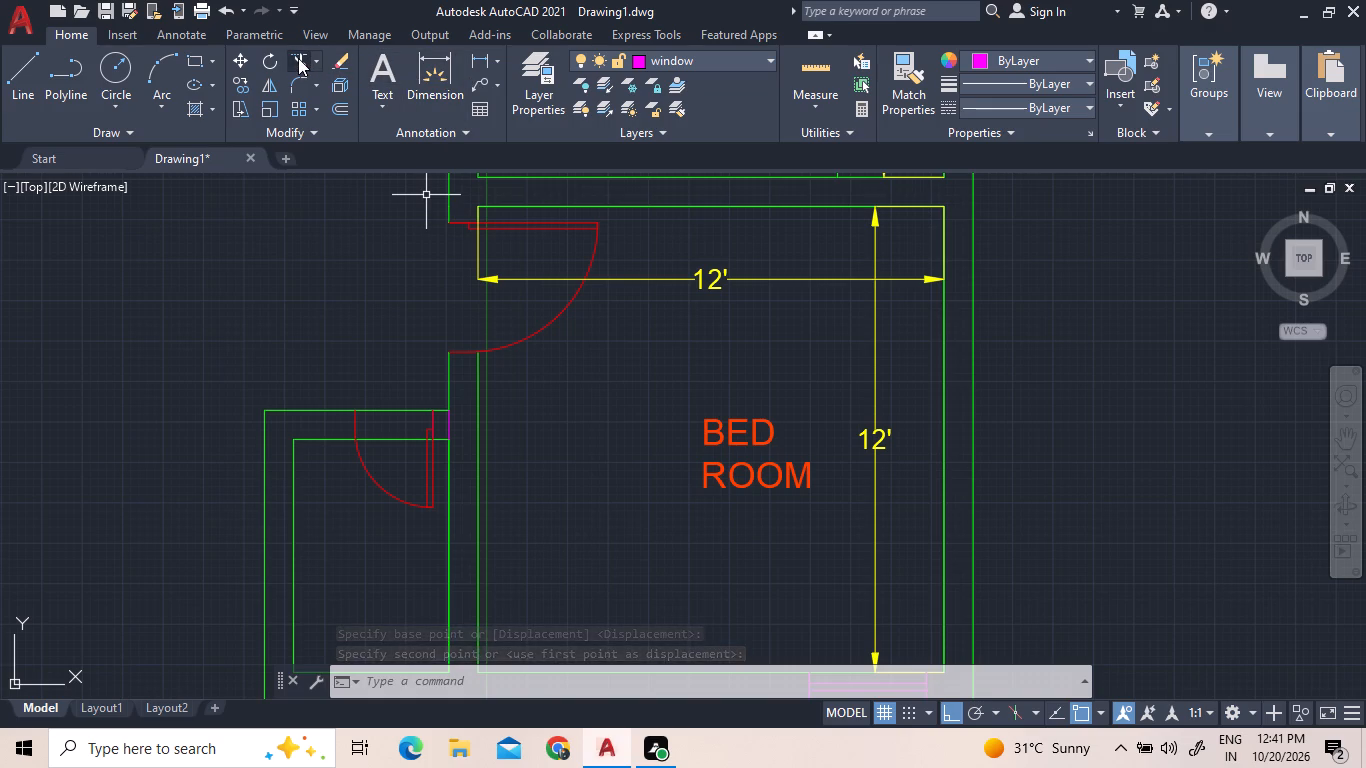
pyautogui.click(393, 464)
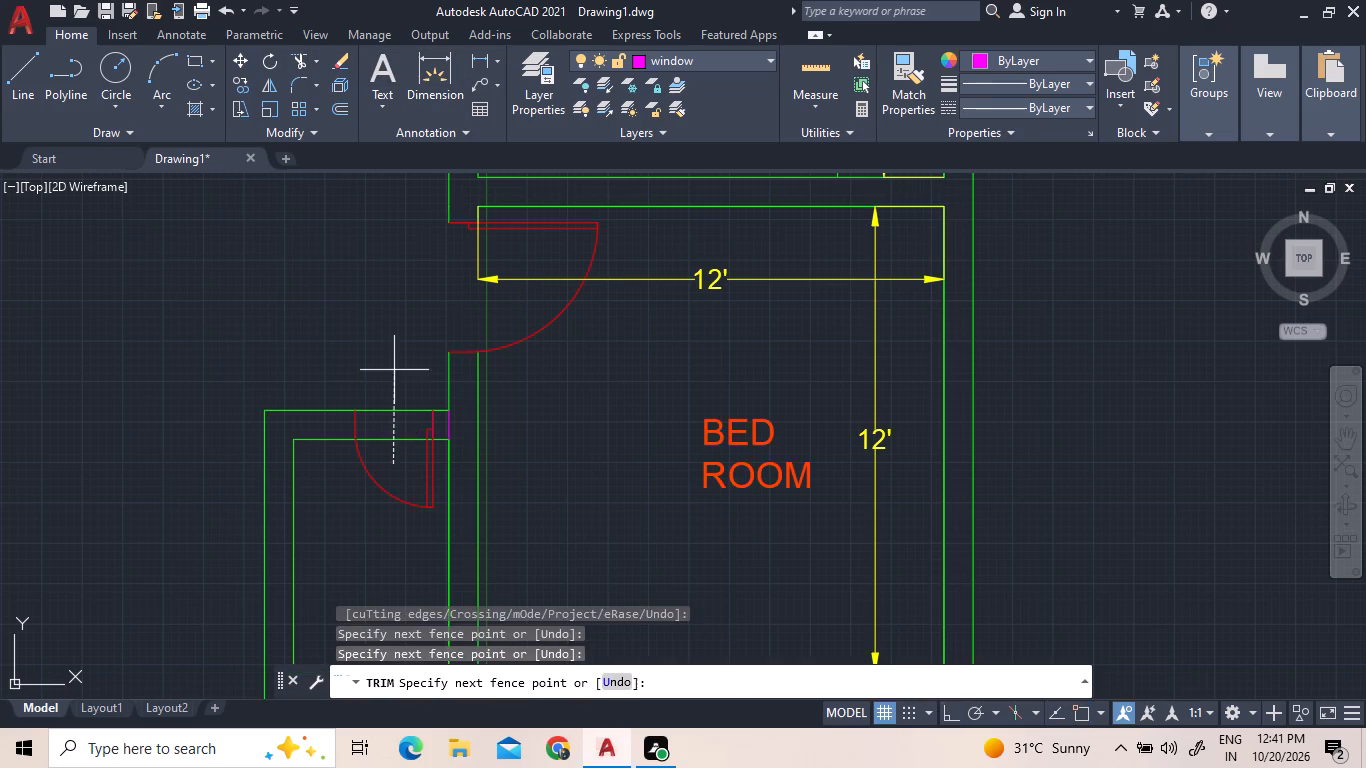
pyautogui.click(394, 367)
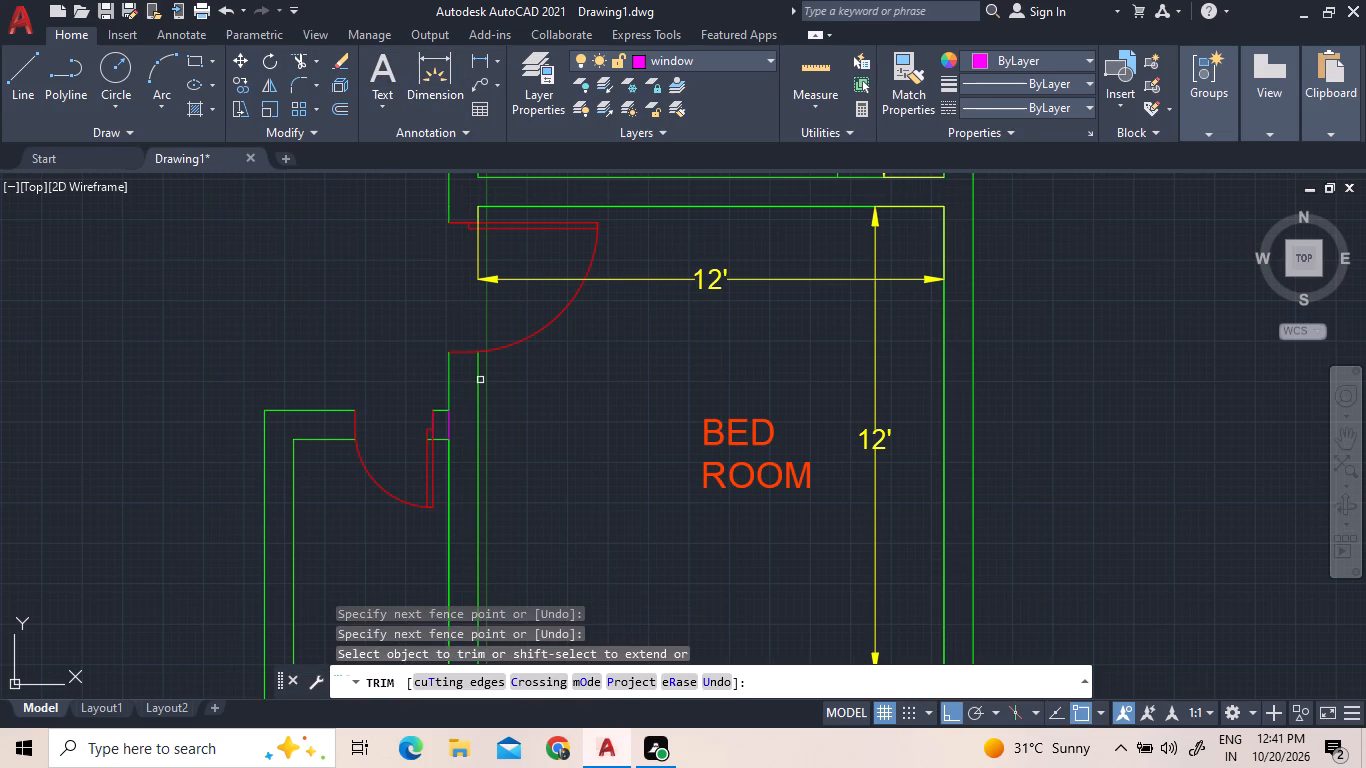
pyautogui.scroll(3, 453, 448)
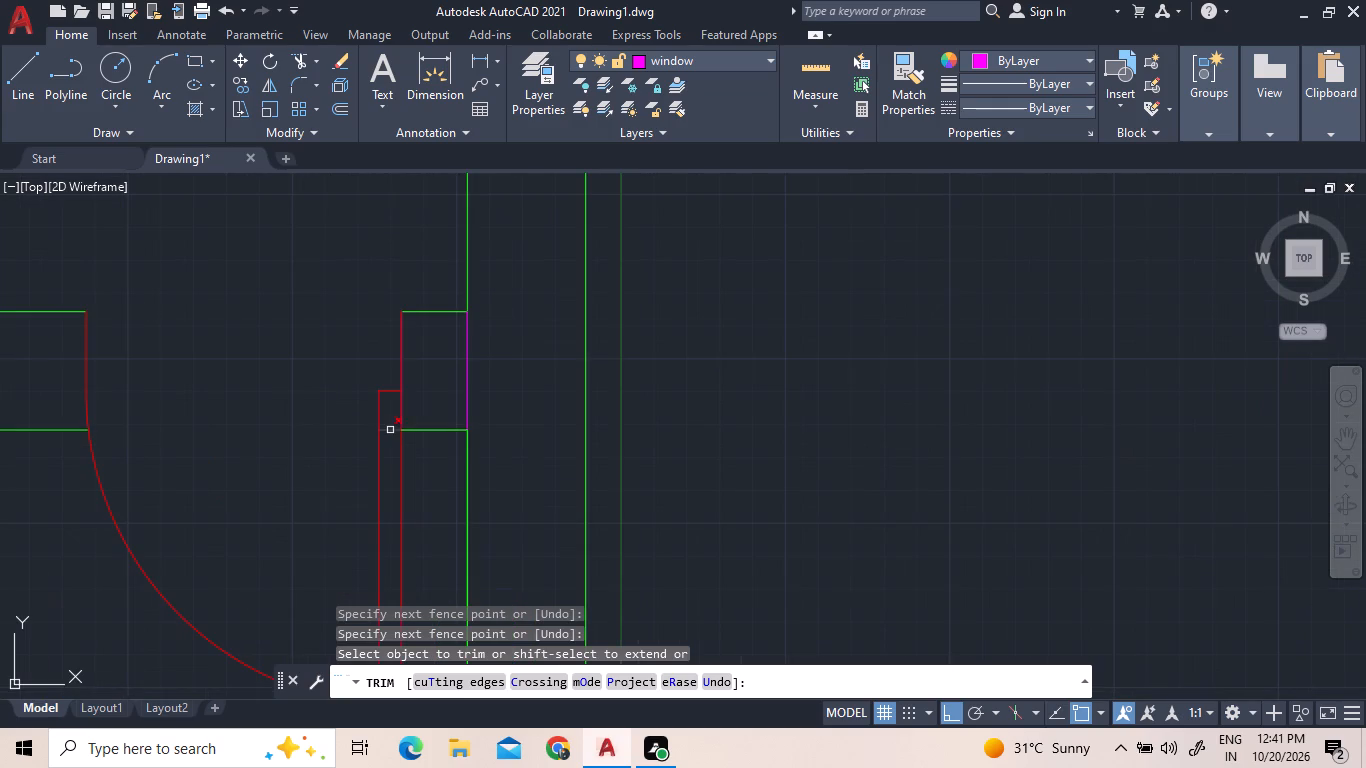
pyautogui.click(392, 429)
pyautogui.scroll(-2, 392, 429)
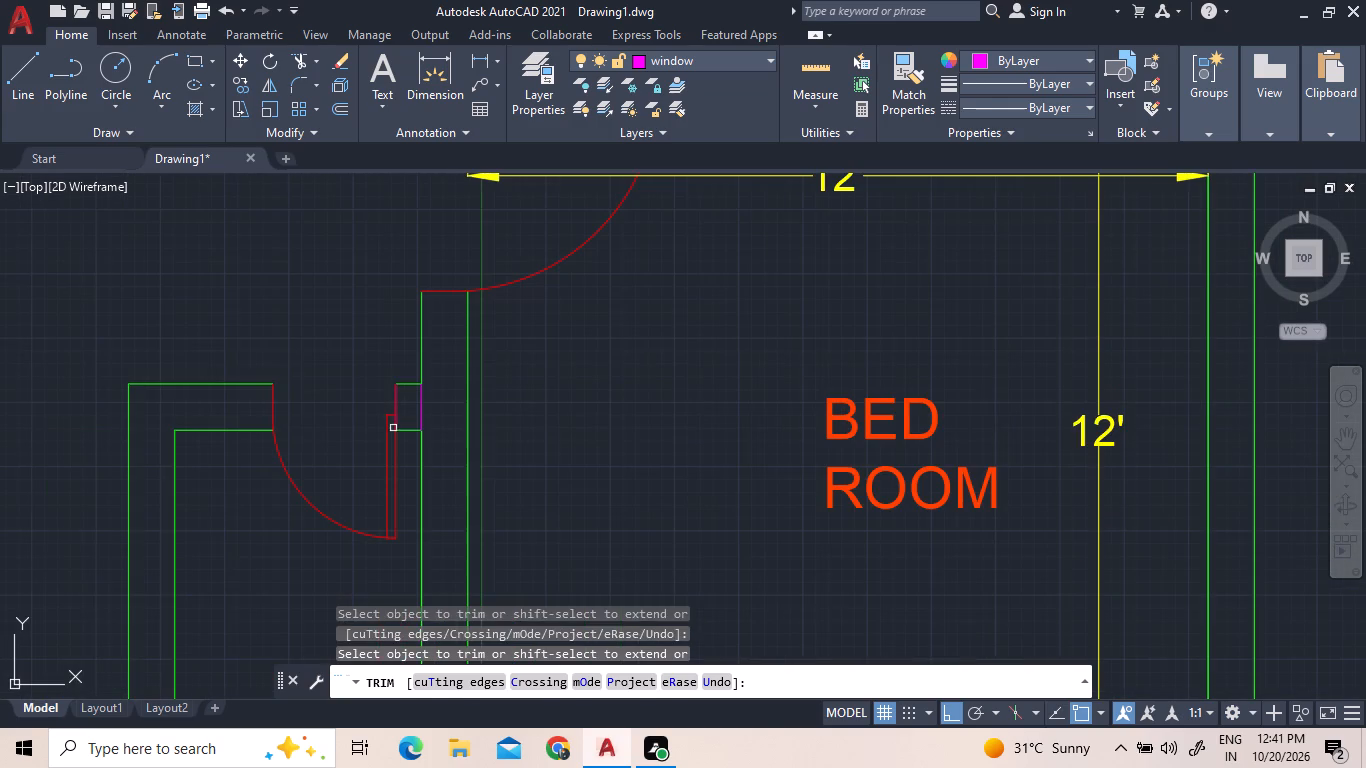
pyautogui.rightClick(285, 385)
pyautogui.click(361, 399)
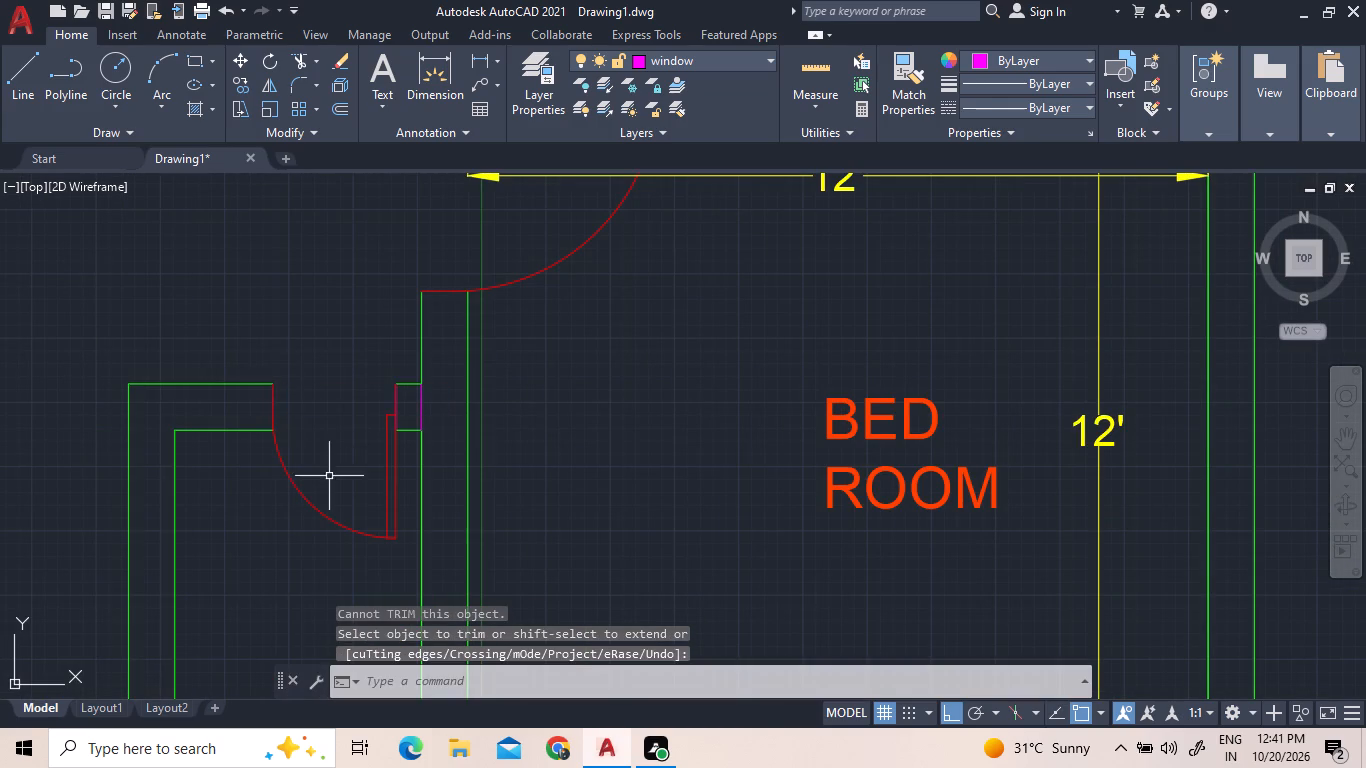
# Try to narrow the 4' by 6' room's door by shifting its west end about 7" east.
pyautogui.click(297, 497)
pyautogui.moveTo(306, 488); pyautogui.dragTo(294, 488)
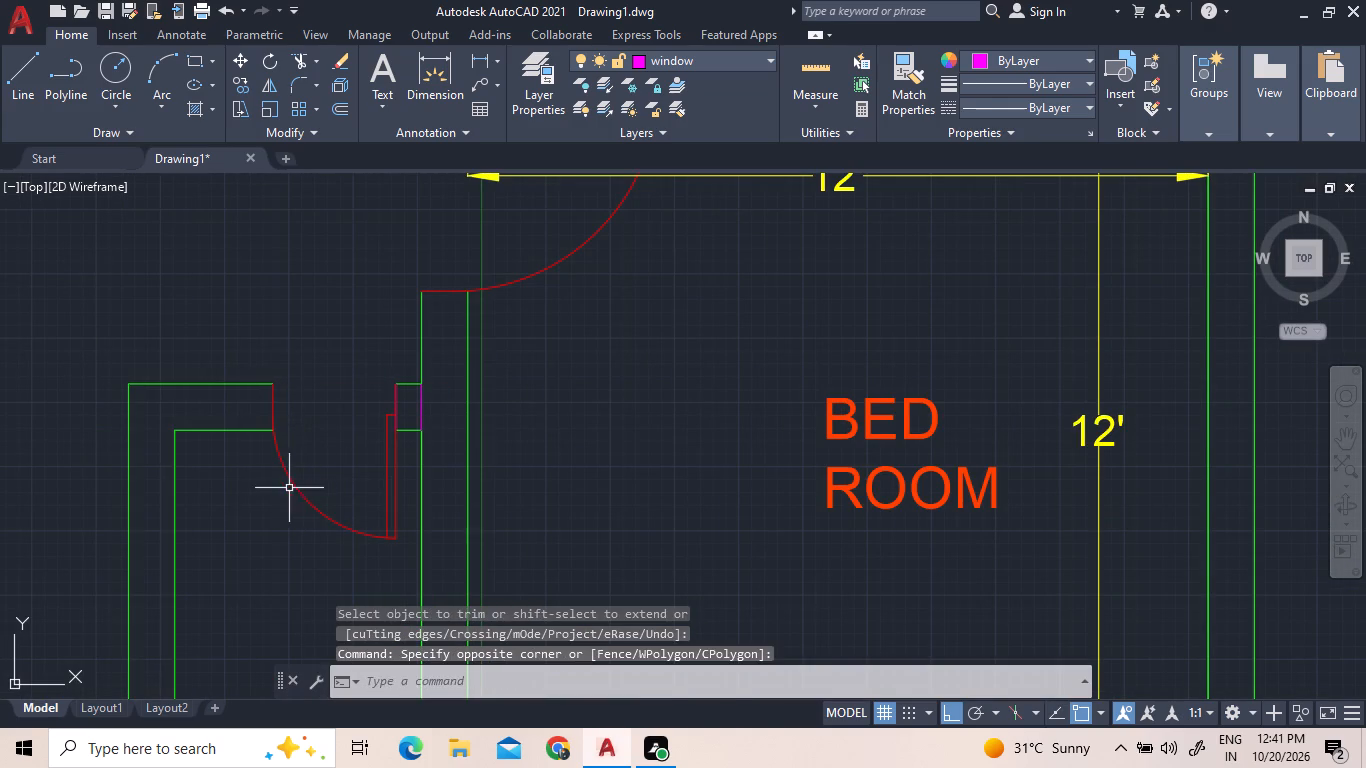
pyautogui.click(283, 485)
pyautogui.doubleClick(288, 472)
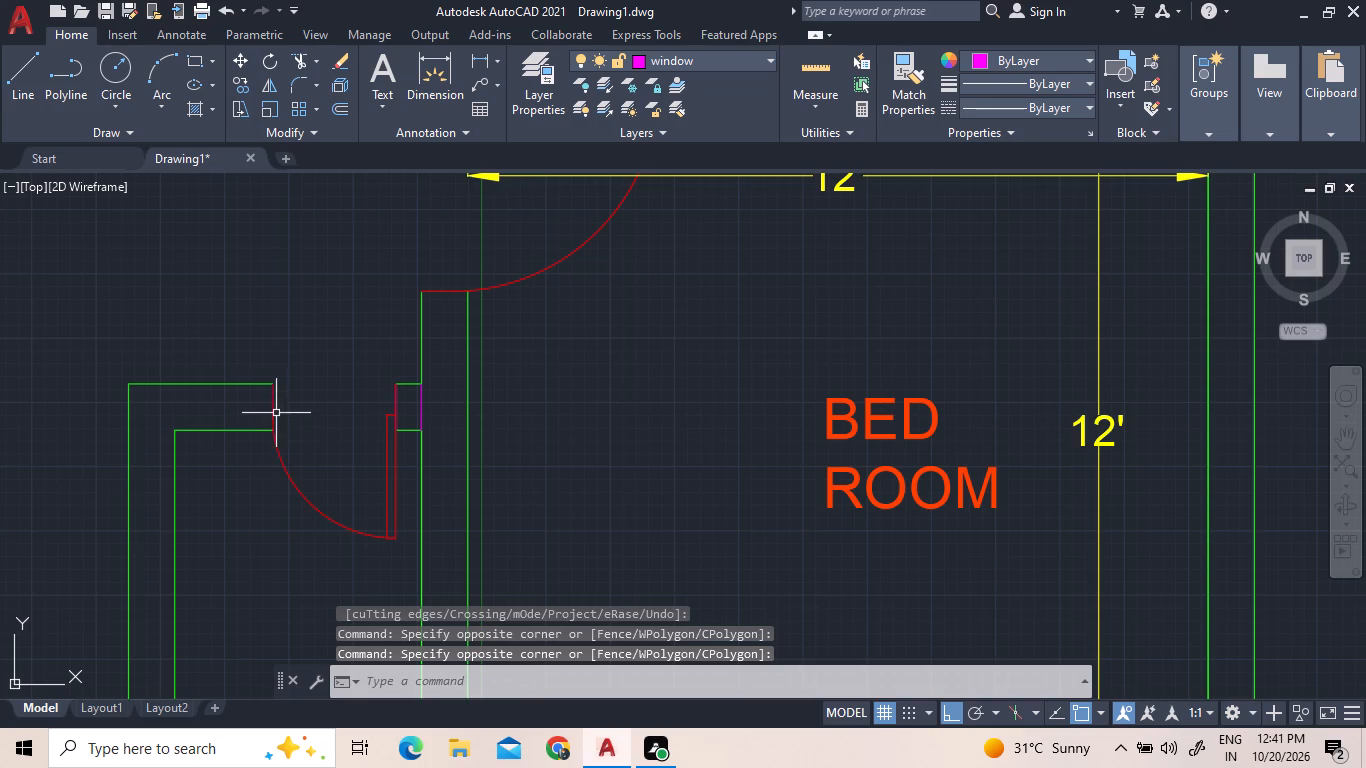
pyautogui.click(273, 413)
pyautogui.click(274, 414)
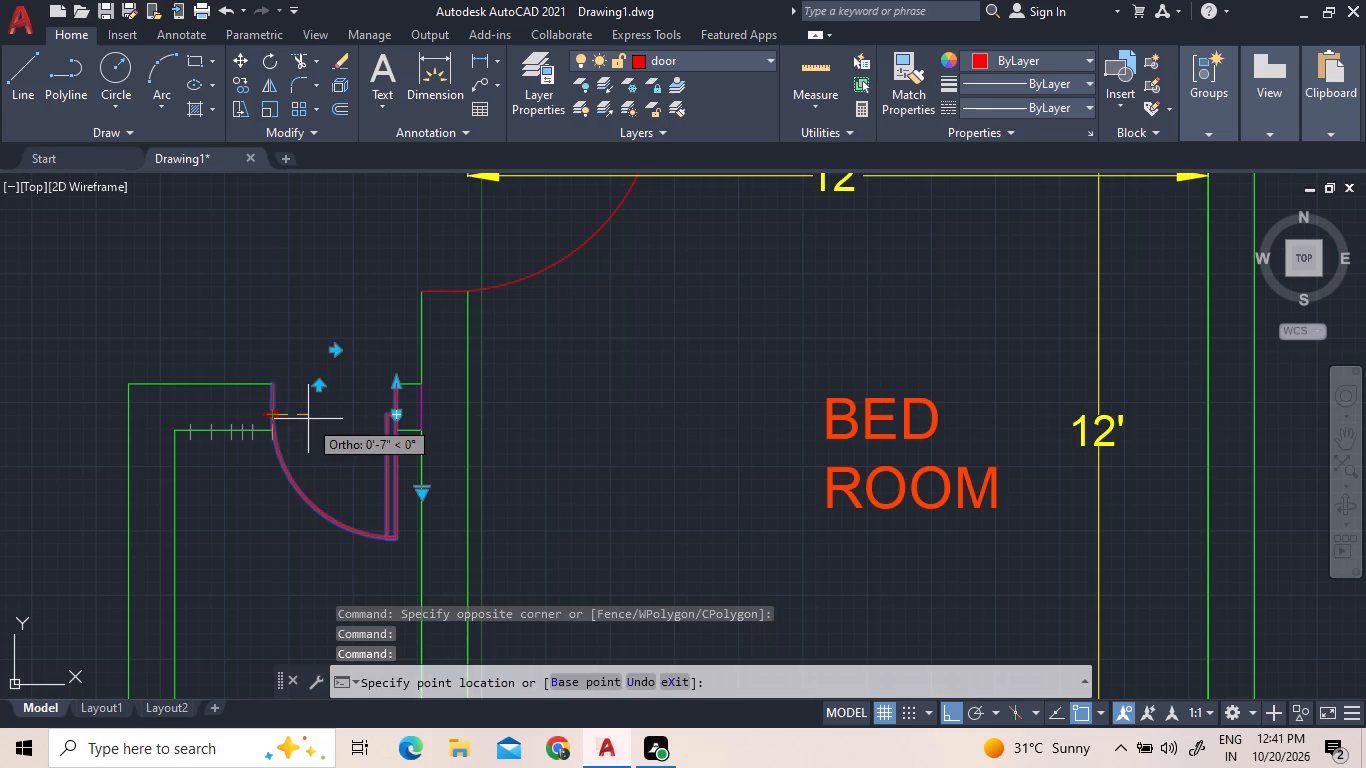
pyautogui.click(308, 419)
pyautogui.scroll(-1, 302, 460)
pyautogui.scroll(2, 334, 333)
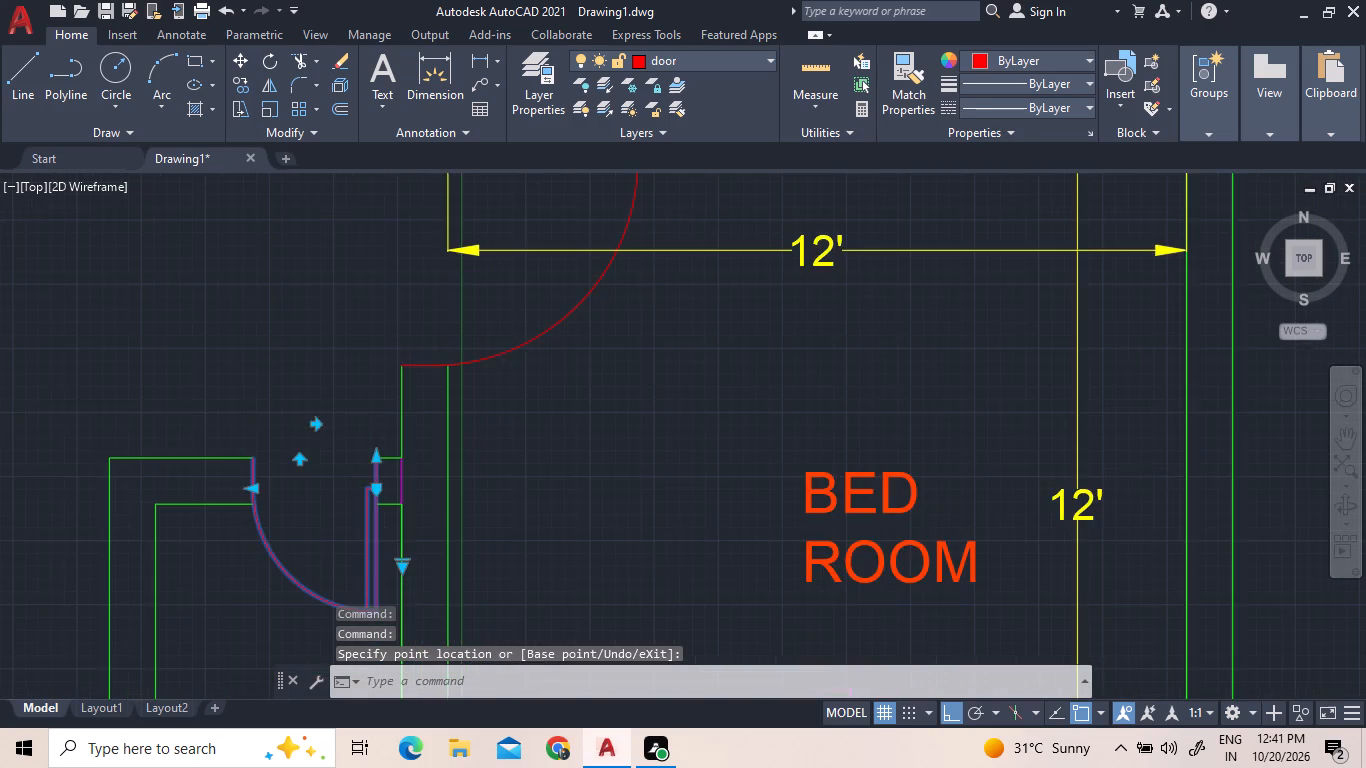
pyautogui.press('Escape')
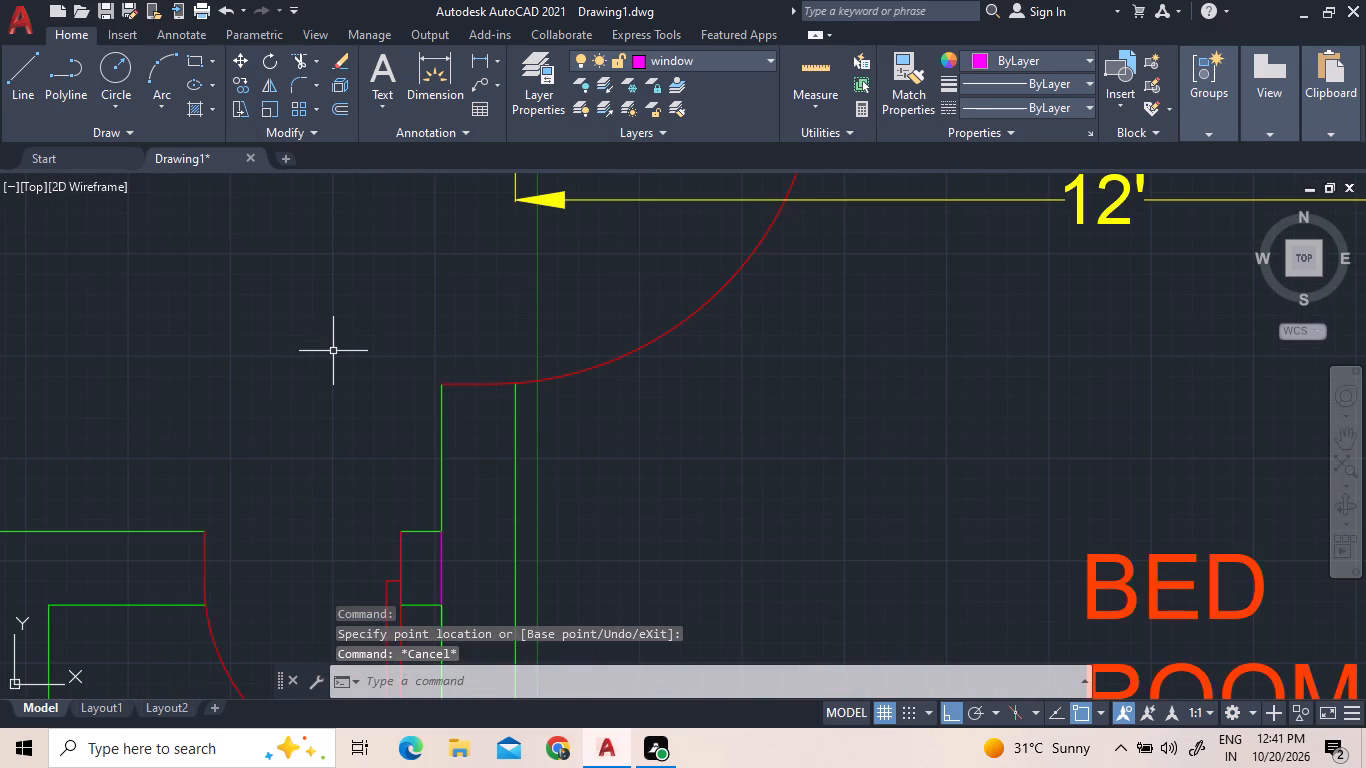
# Put the short magenta line at the east end of the 4' by 6' room's north wall on the door layer.
pyautogui.scroll(-1, 593, 366)
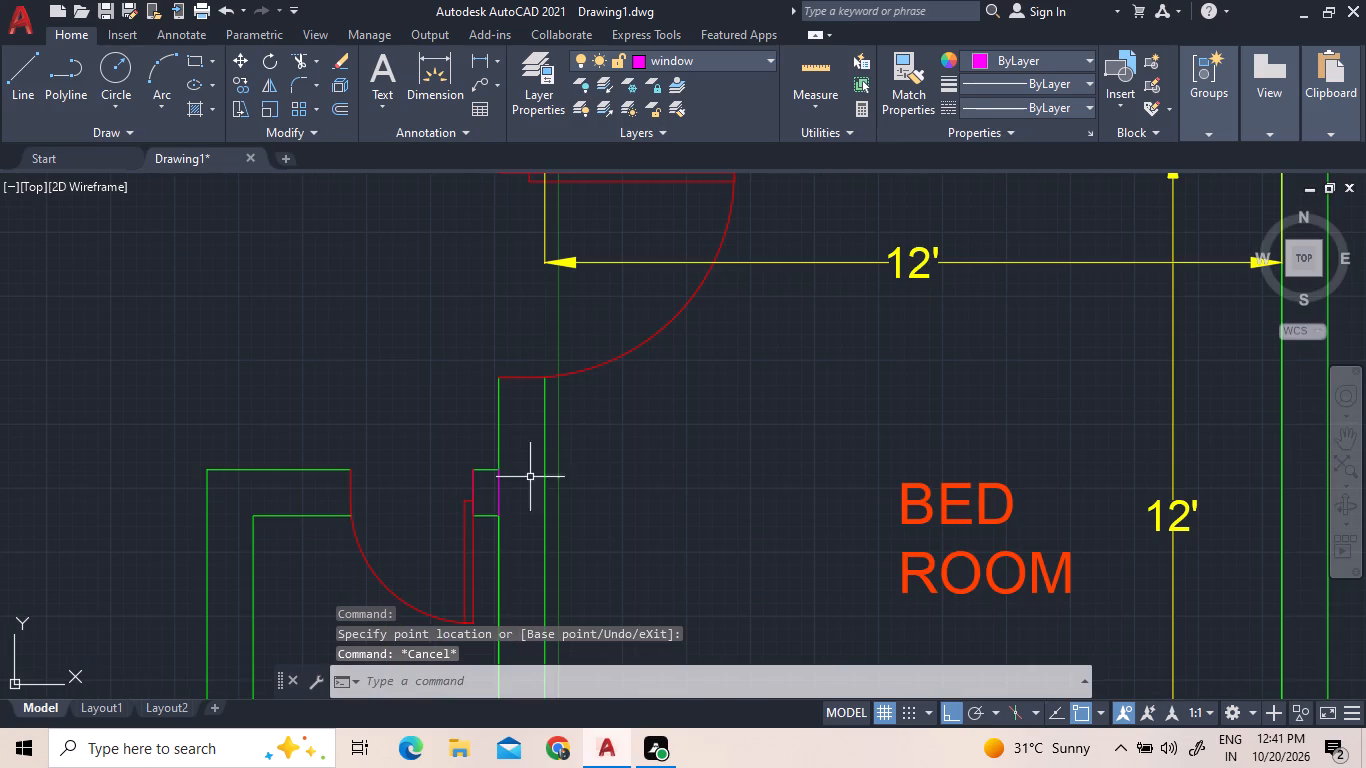
pyautogui.click(499, 494)
pyautogui.click(716, 48)
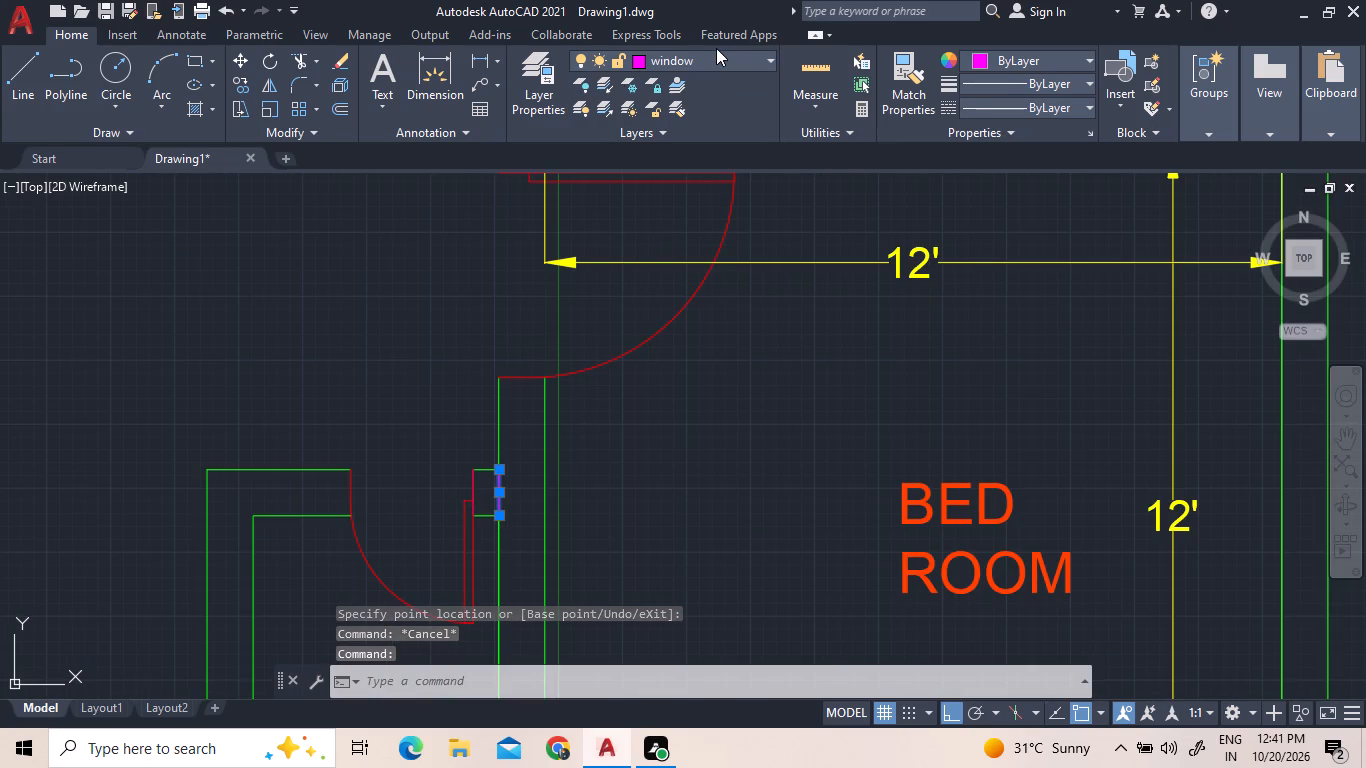
pyautogui.click(716, 56)
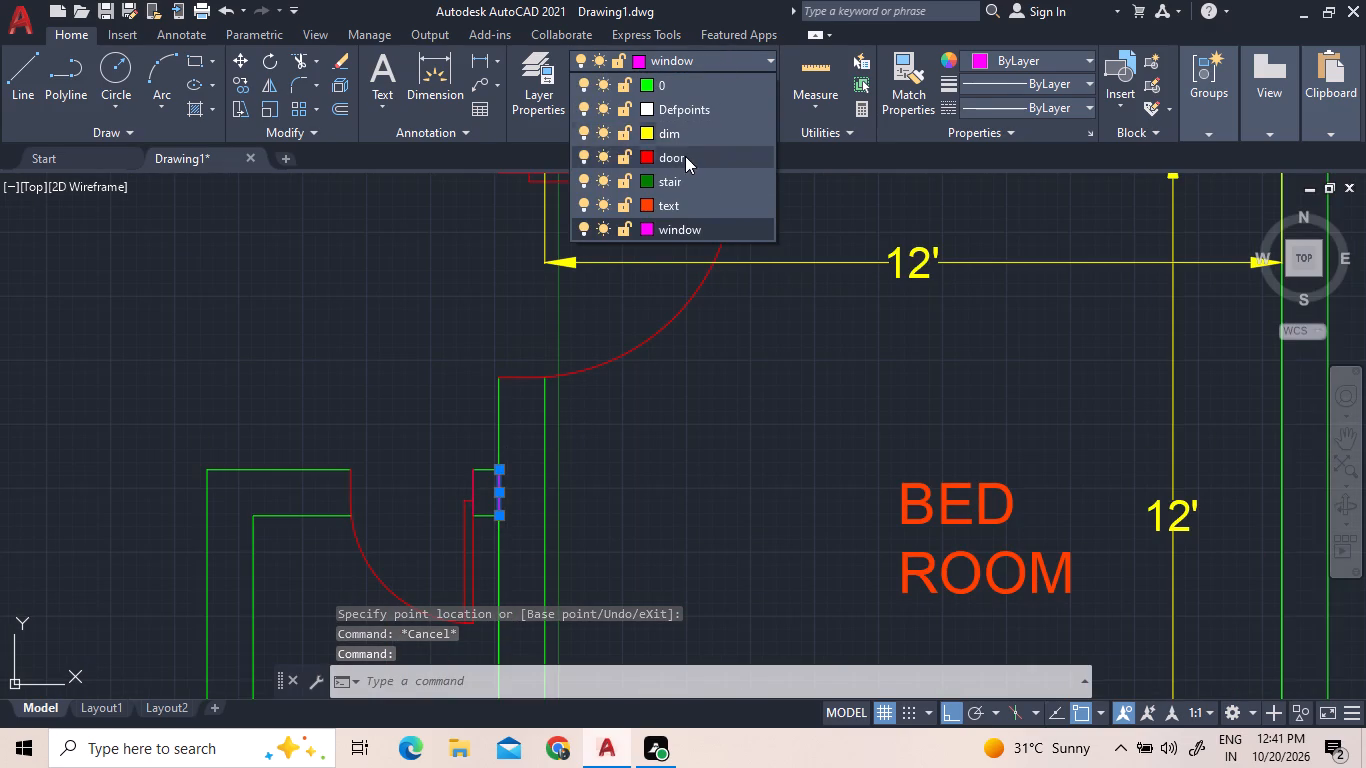
pyautogui.click(685, 156)
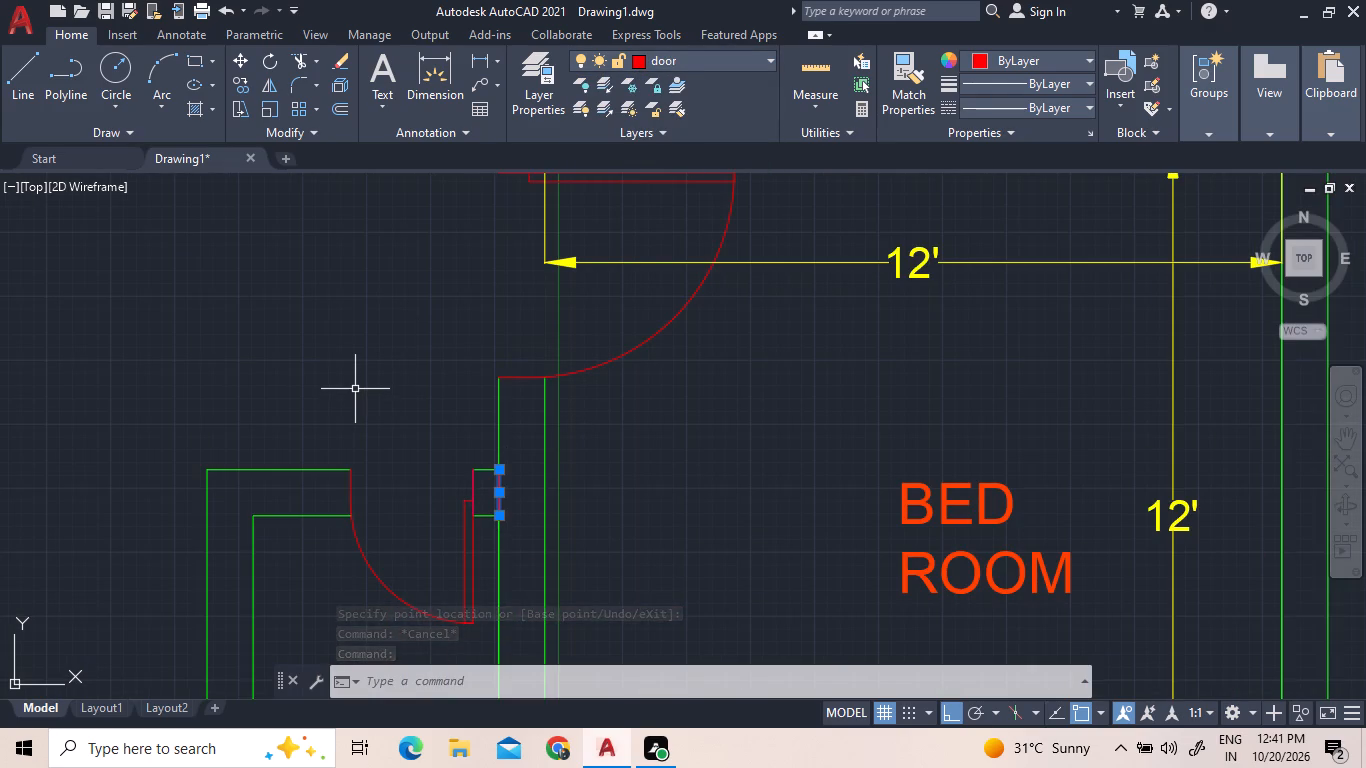
pyautogui.press('Escape')
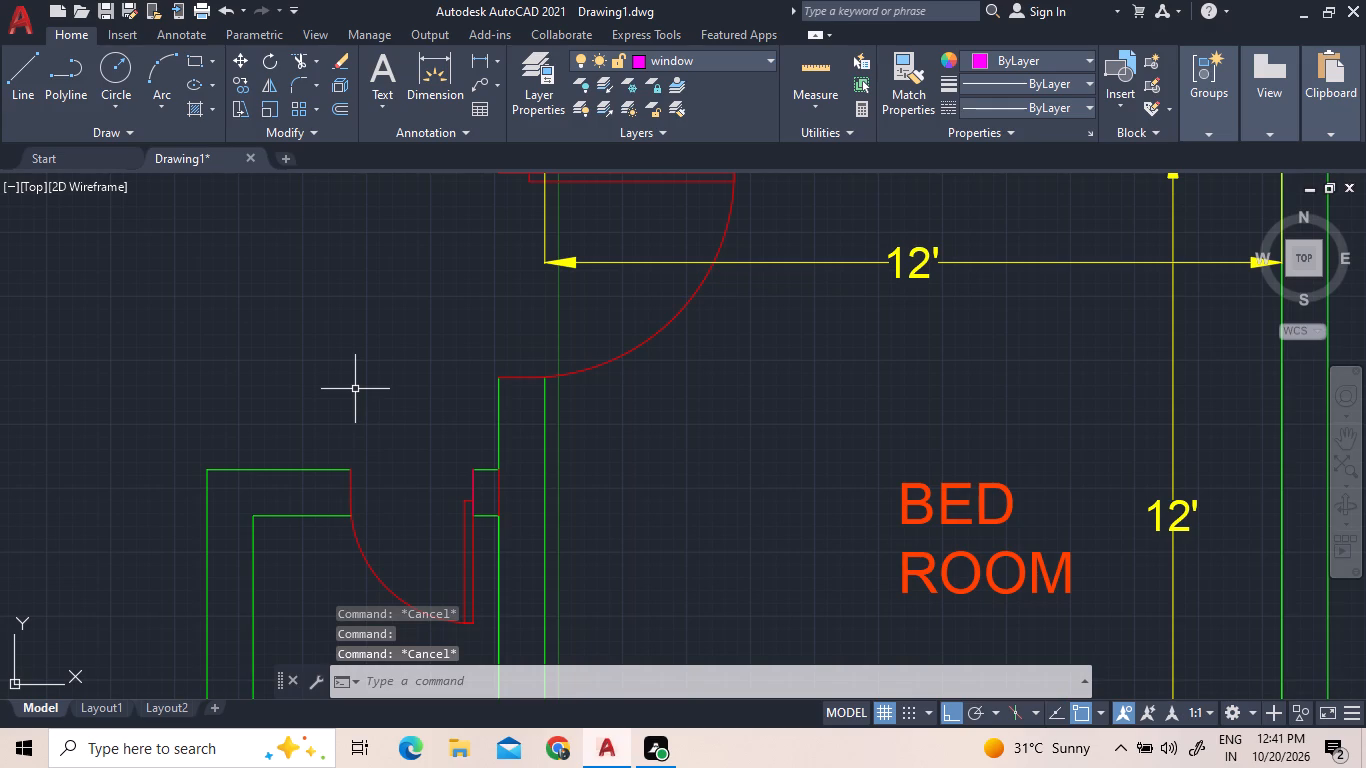
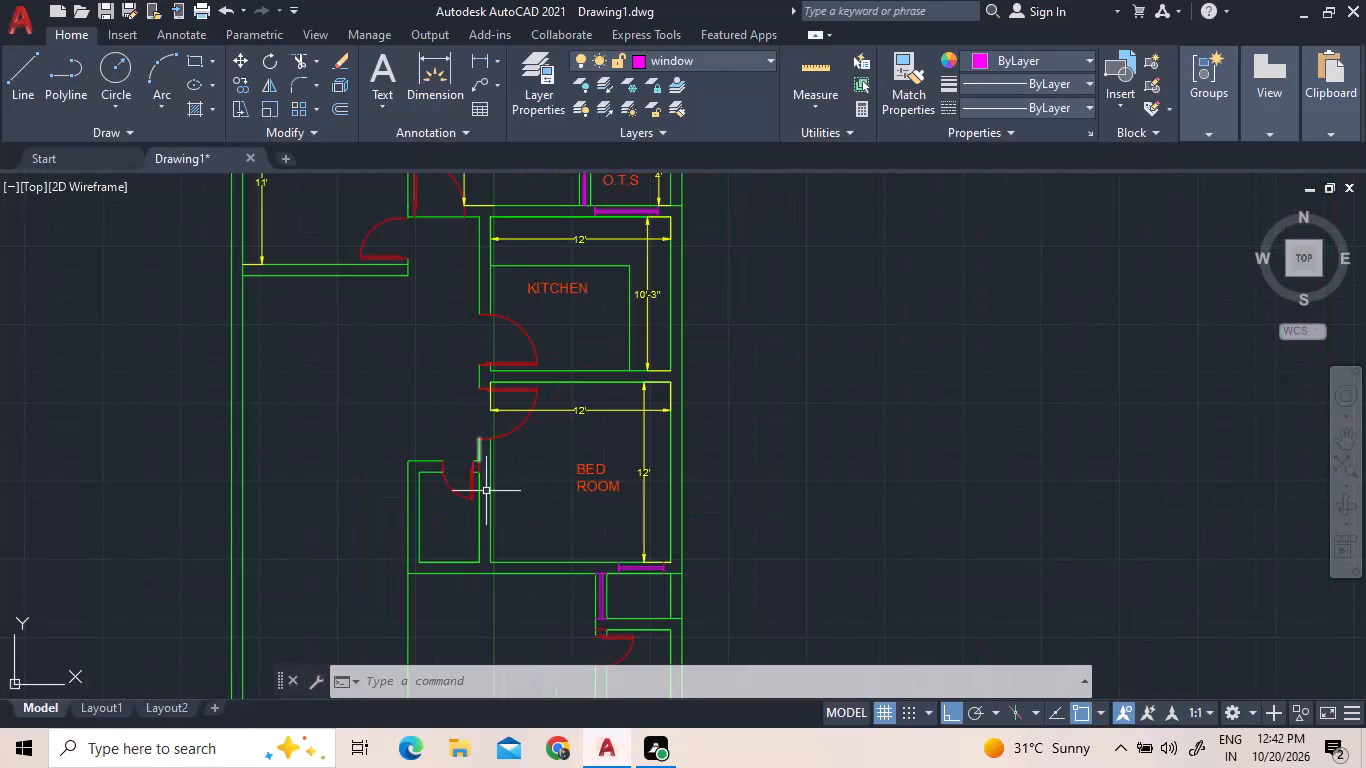
# Make dim the current layer and add a linear dimension for the inner north-south length of the small room west of the bedroom.
pyautogui.scroll(1, 480, 599)
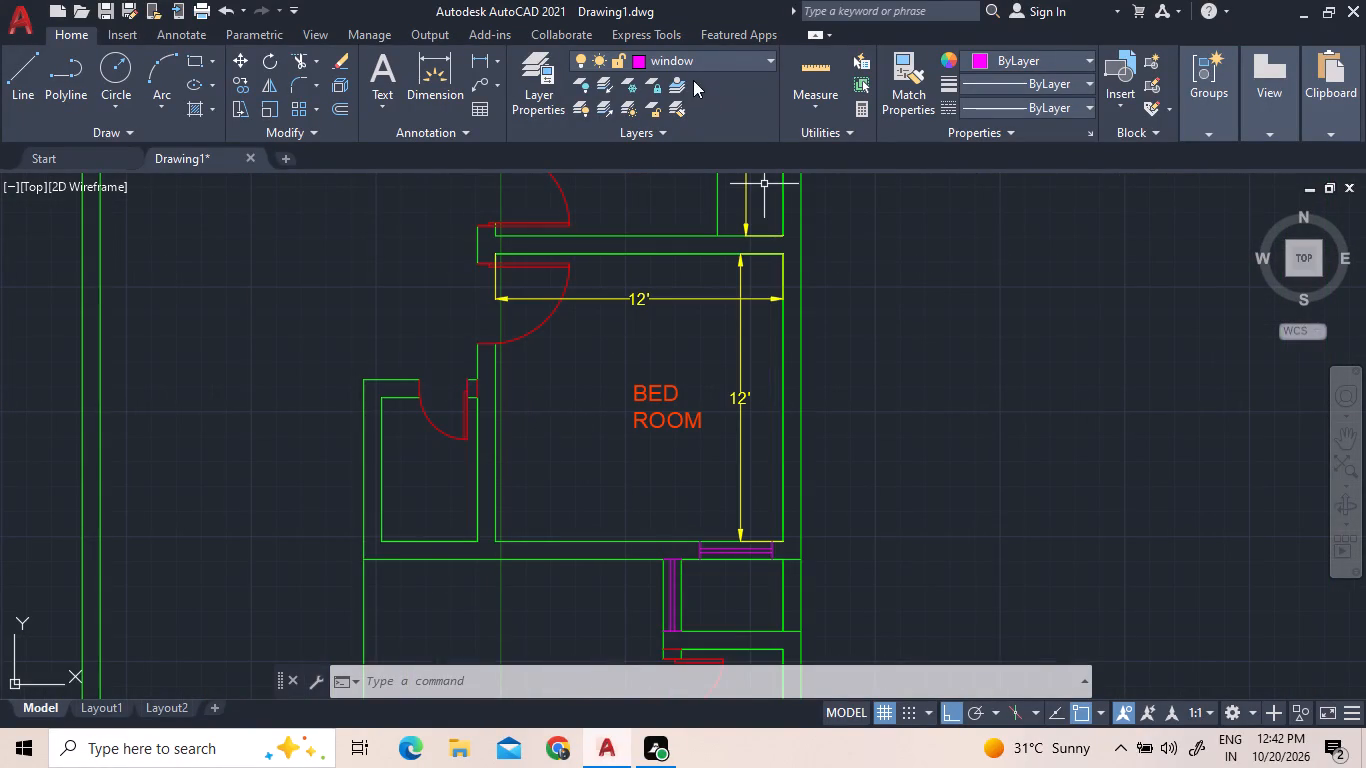
pyautogui.click(748, 63)
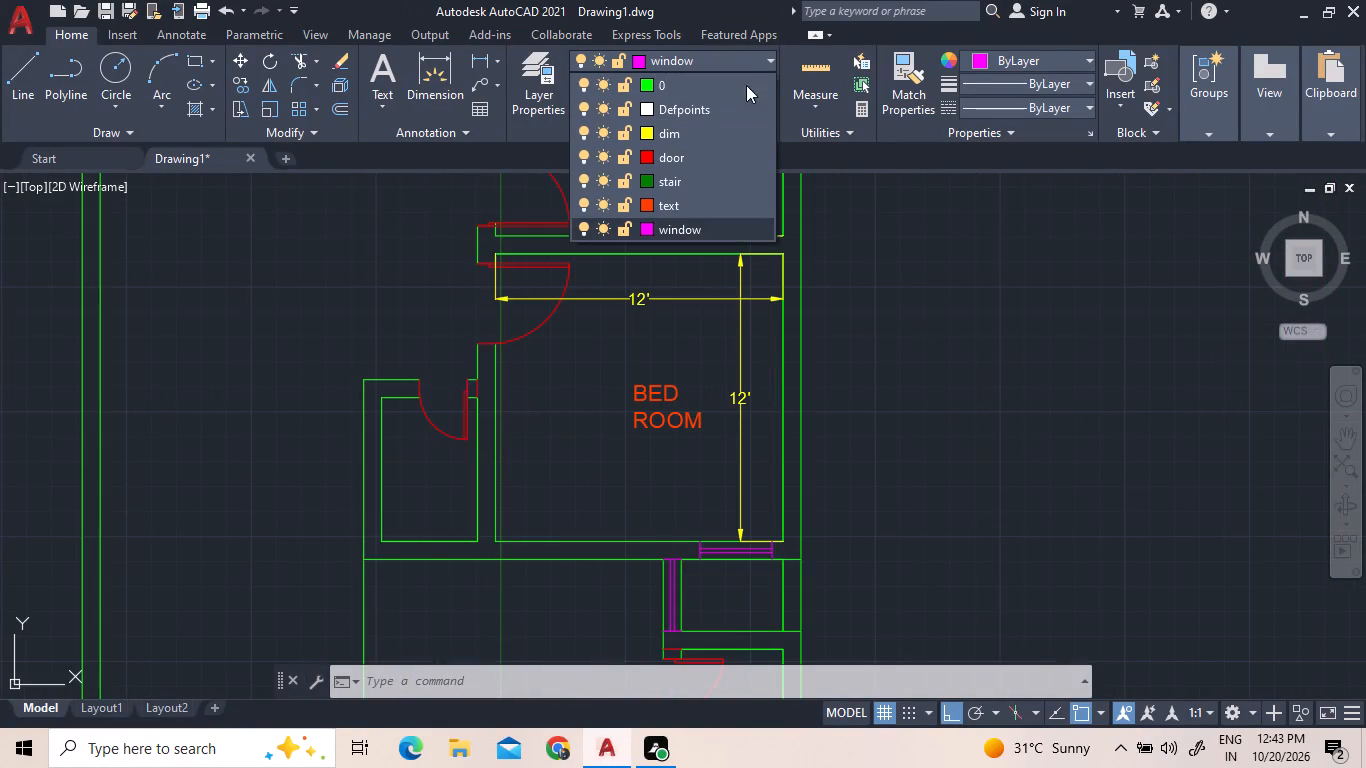
pyautogui.click(736, 127)
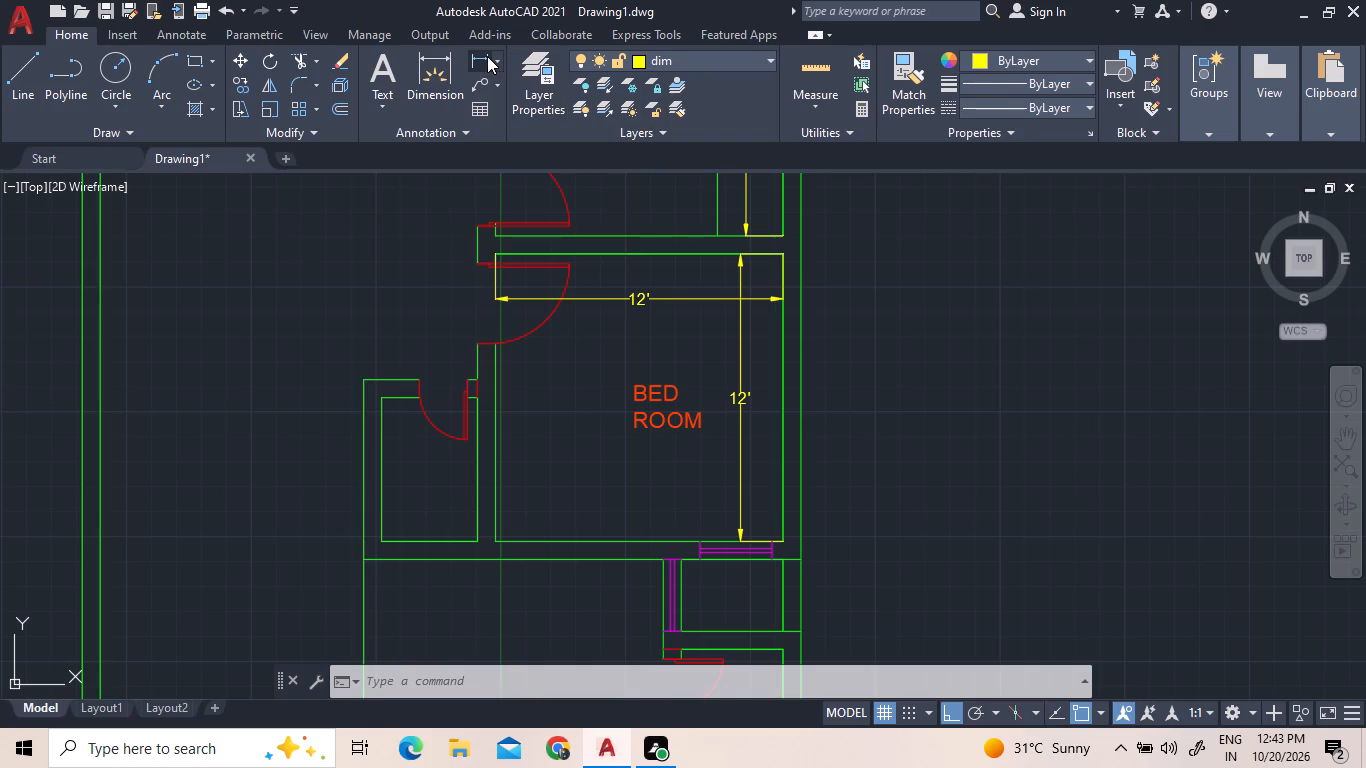
pyautogui.click(485, 56)
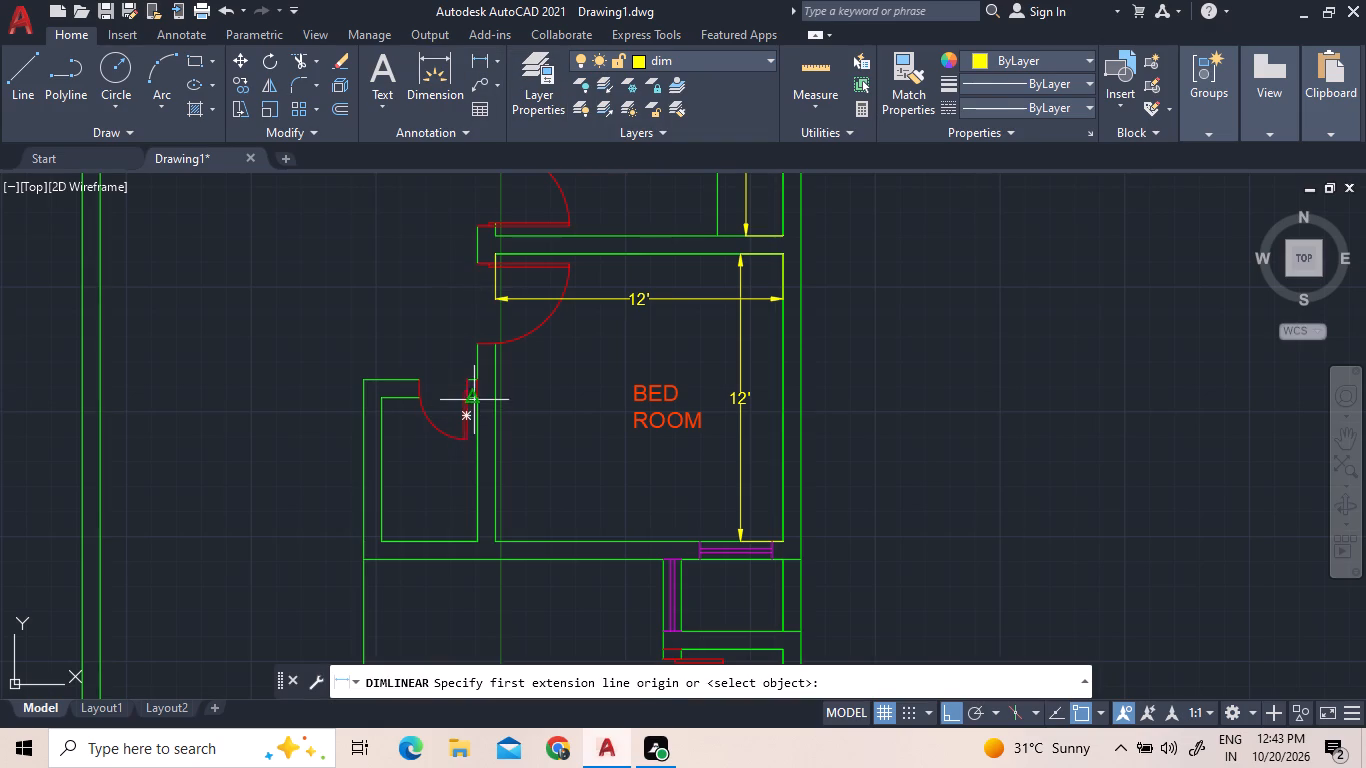
pyautogui.click(475, 394)
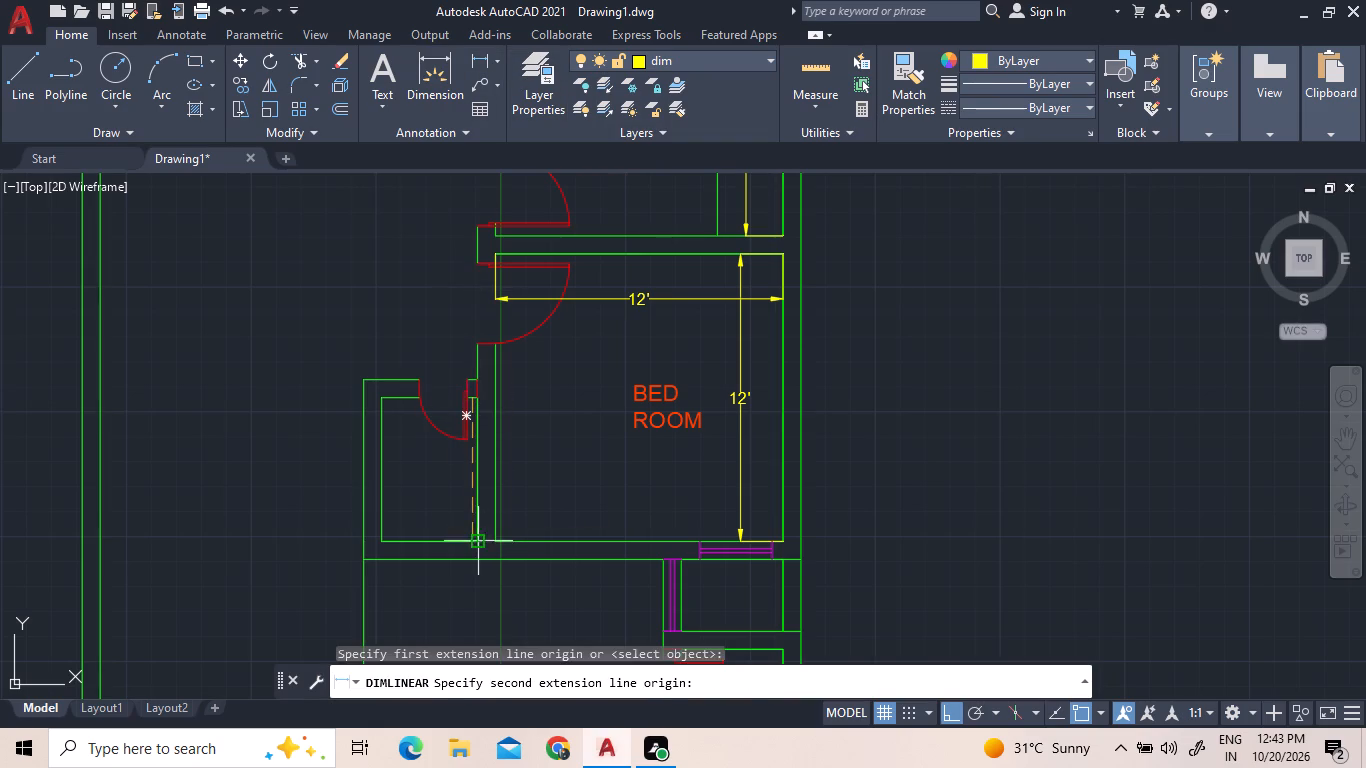
pyautogui.click(472, 542)
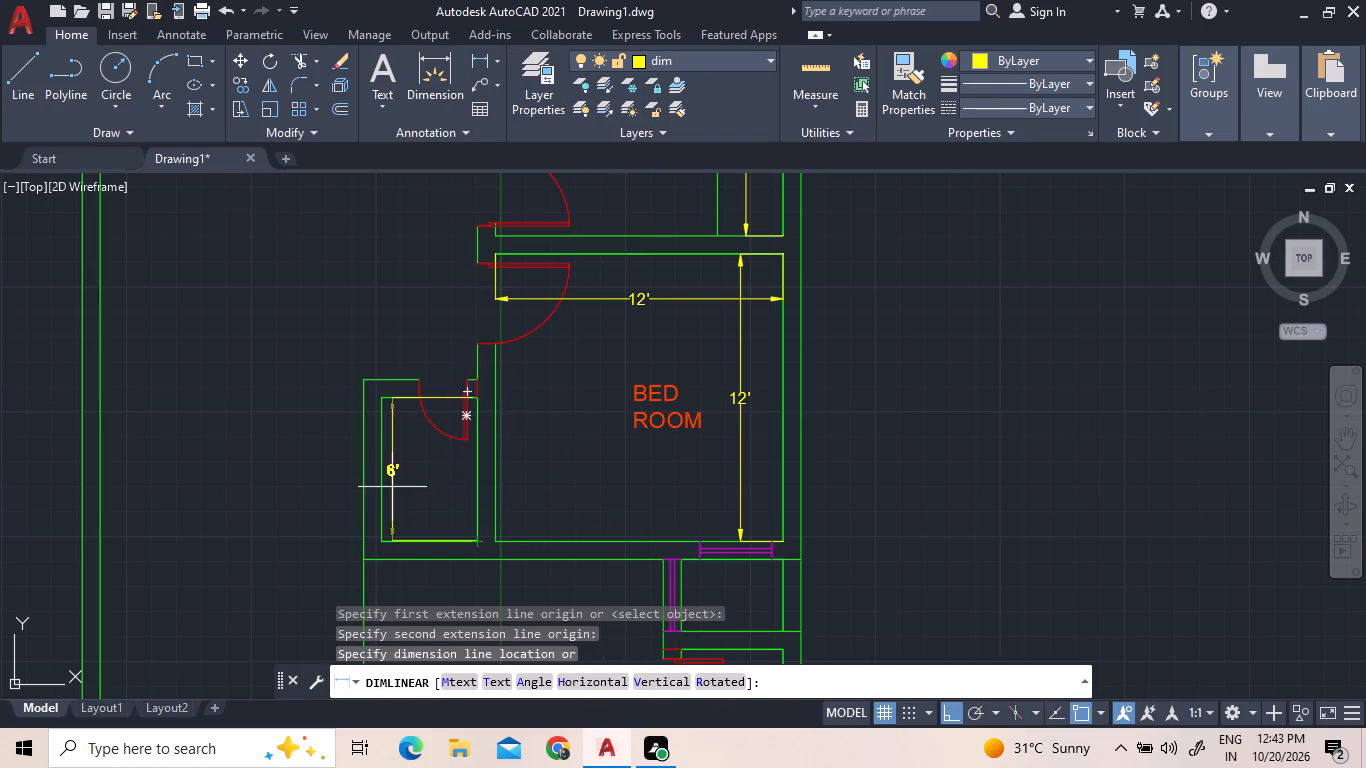
pyautogui.scroll(3, 396, 488)
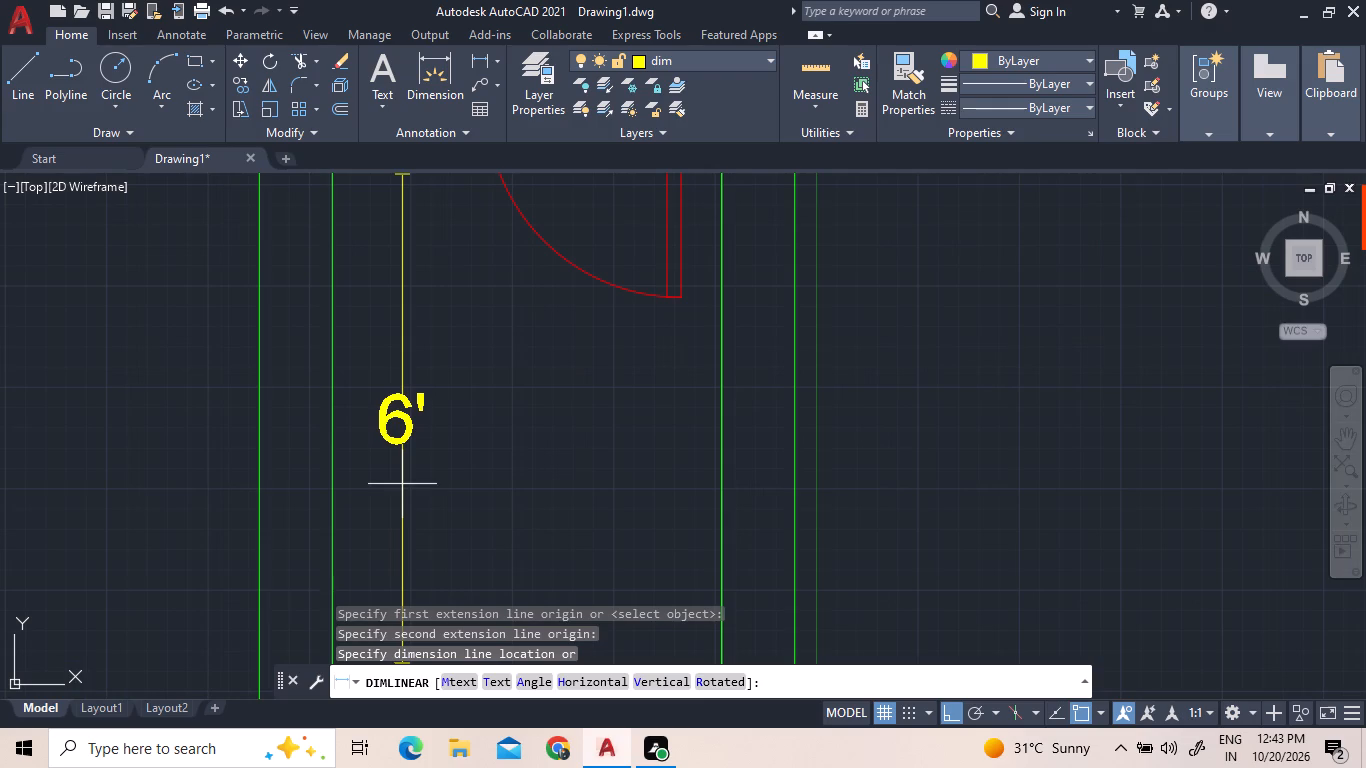
pyautogui.click(402, 482)
# Dimension the inner width of the small room west of the bedroom, placing the dimension just above its south wall.
pyautogui.click(483, 60)
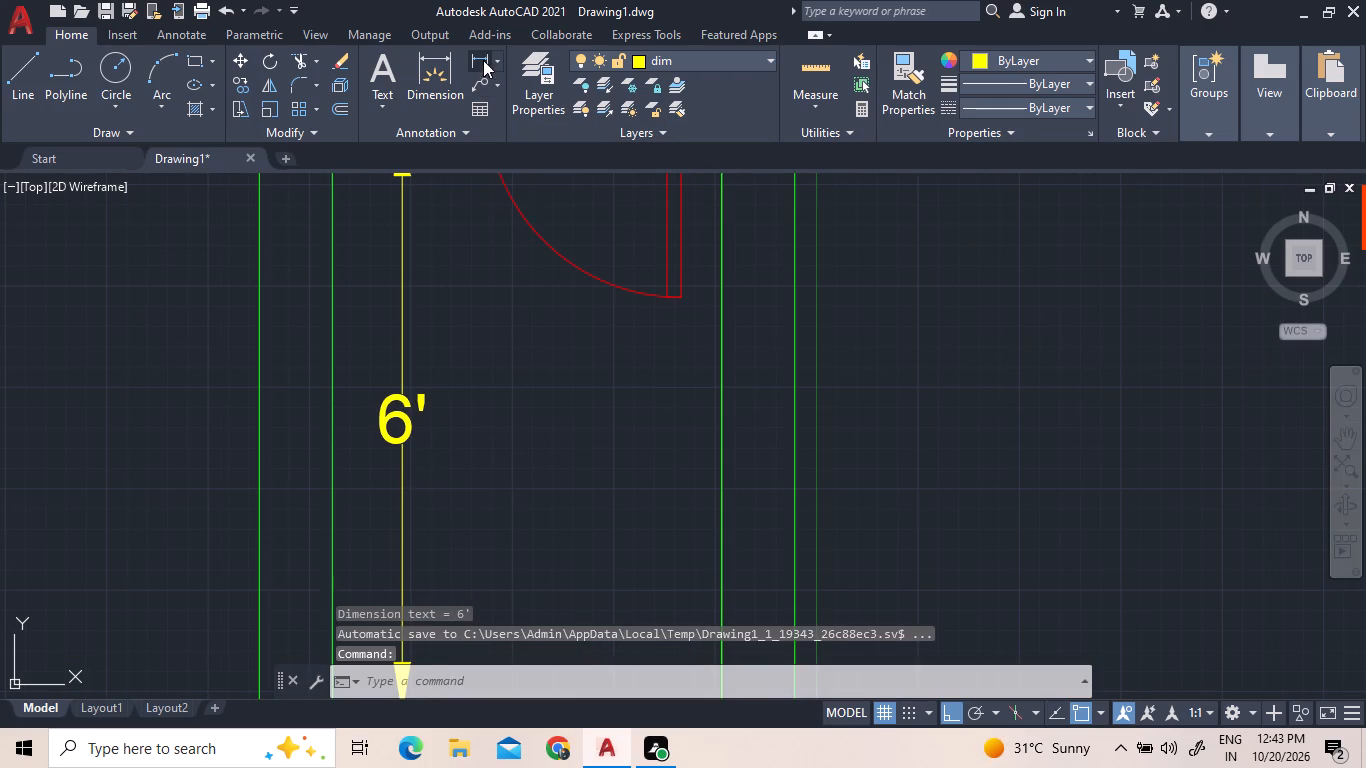
pyautogui.scroll(-2, 479, 132)
pyautogui.scroll(-4, 466, 433)
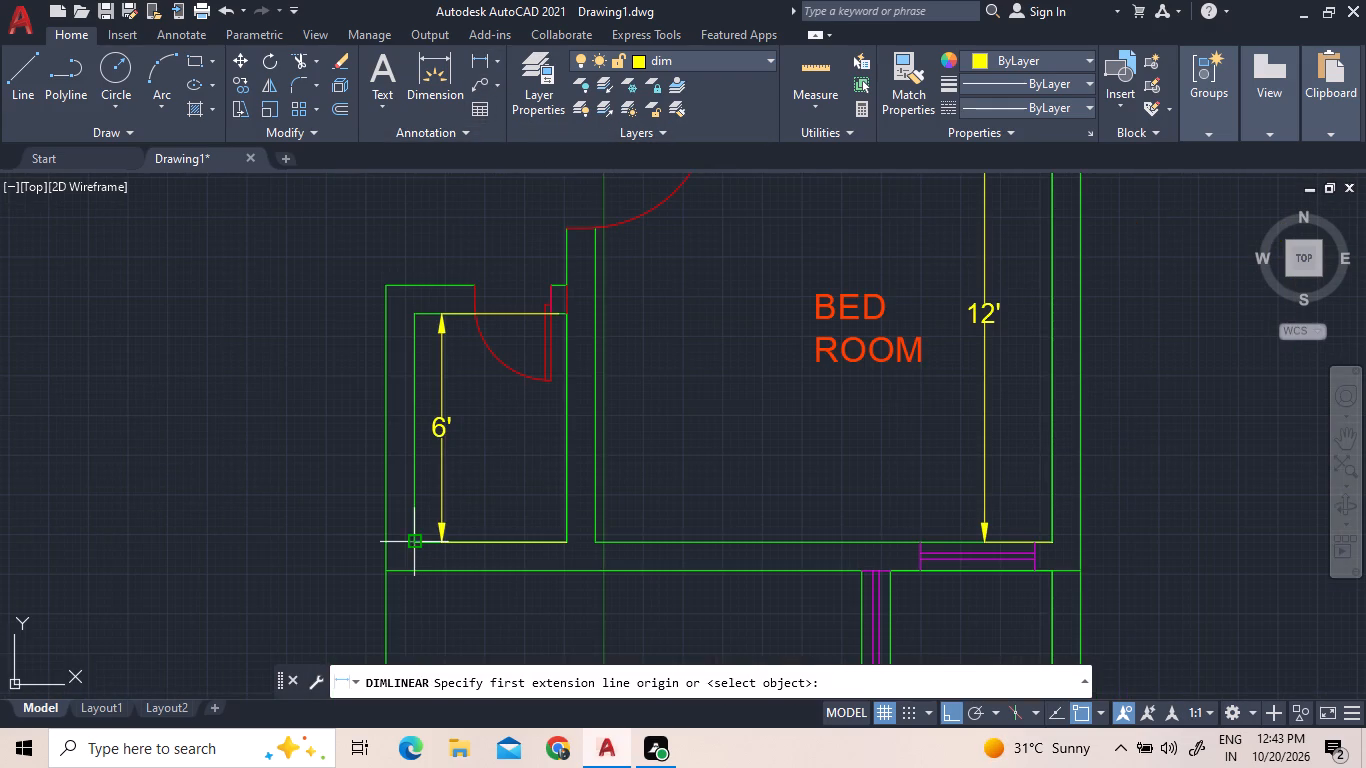
pyautogui.scroll(3, 418, 535)
pyautogui.click(398, 572)
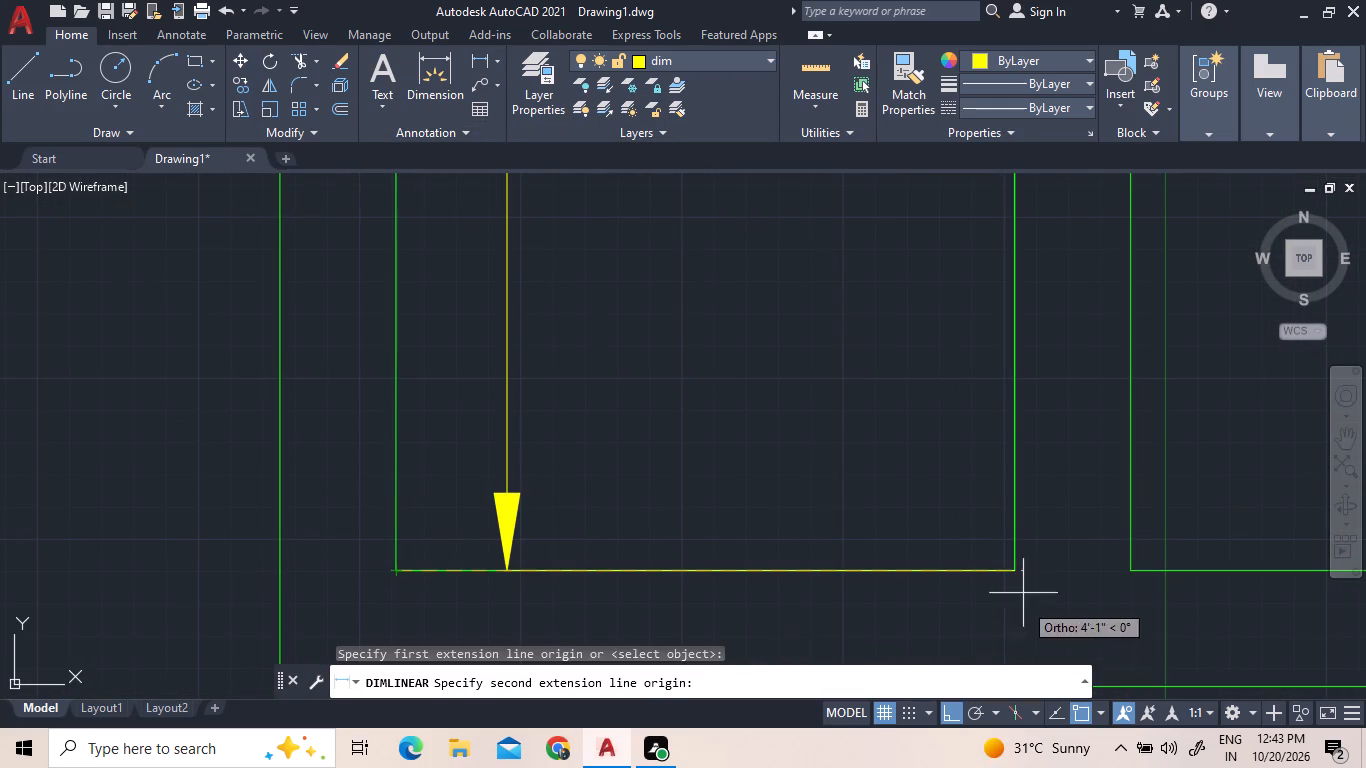
pyautogui.click(1012, 570)
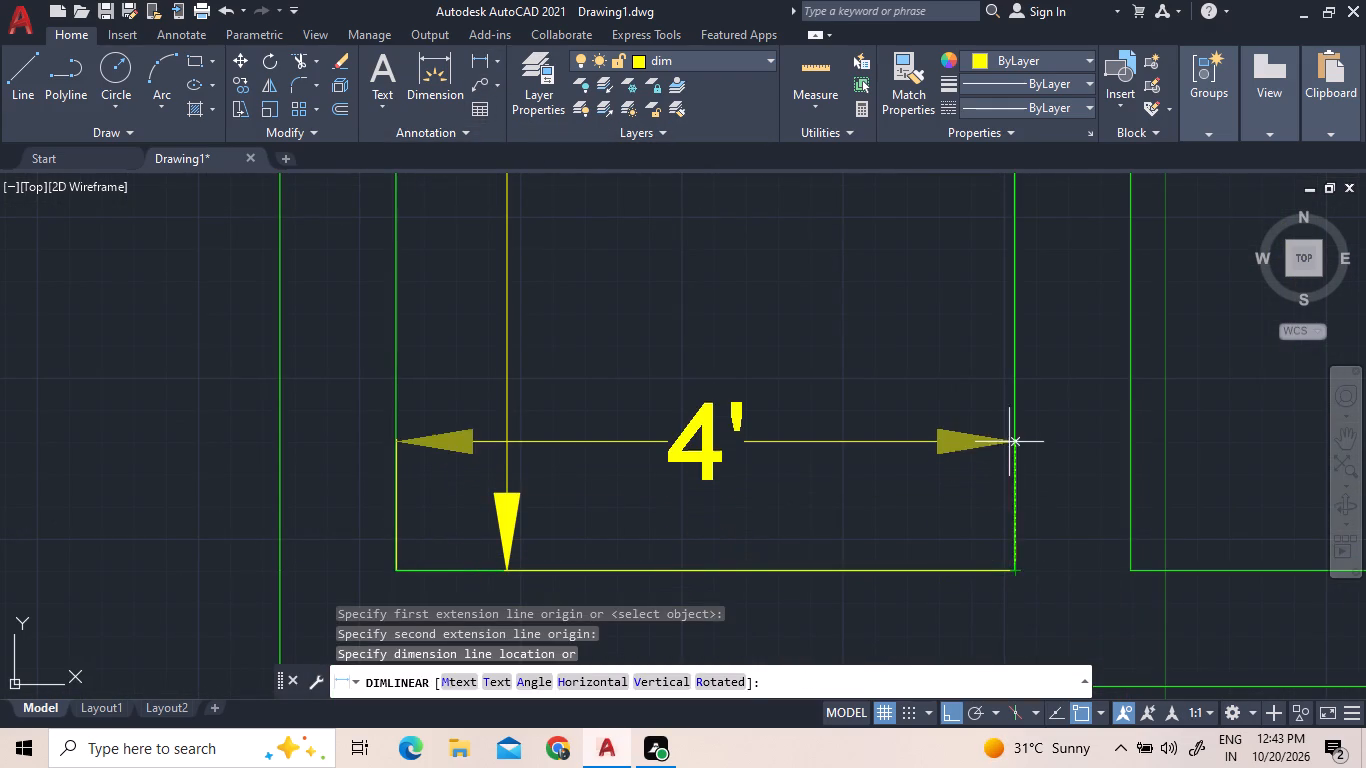
pyautogui.click(1003, 409)
# Dimension the inner north-south depth and east-west width of the small windowed space directly south of the bedroom.
pyautogui.scroll(-3, 1002, 395)
pyautogui.scroll(-2, 909, 464)
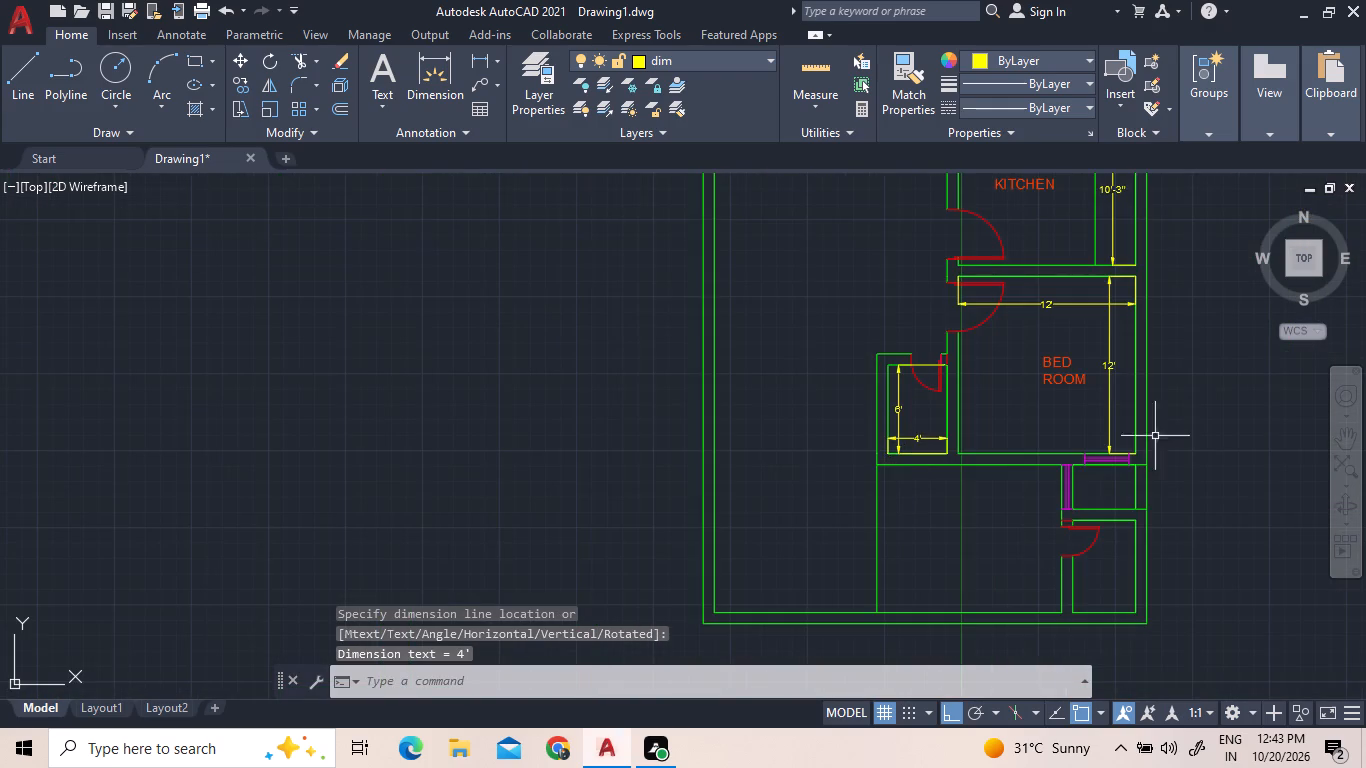
pyautogui.moveTo(1115, 396); pyautogui.dragTo(852, 336, button='middle')
pyautogui.scroll(1, 887, 456)
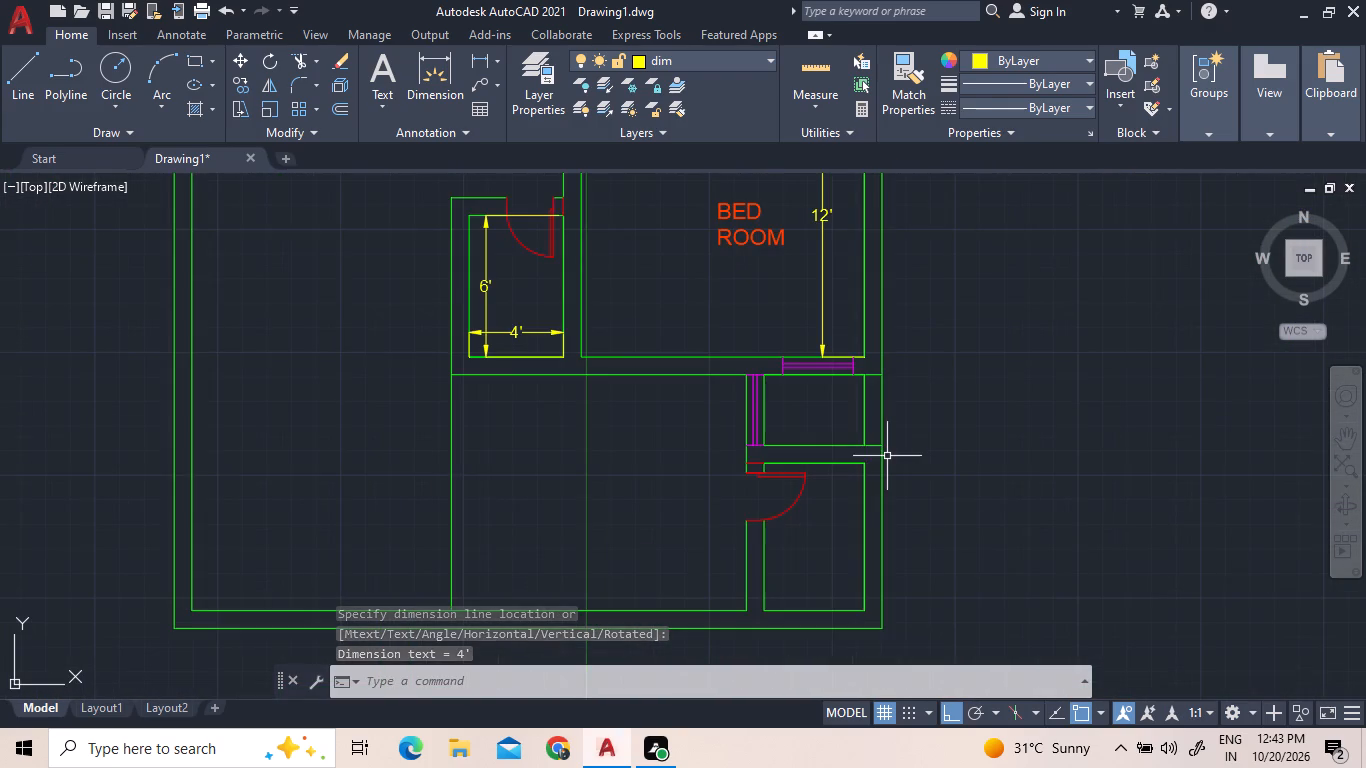
pyautogui.click(475, 49)
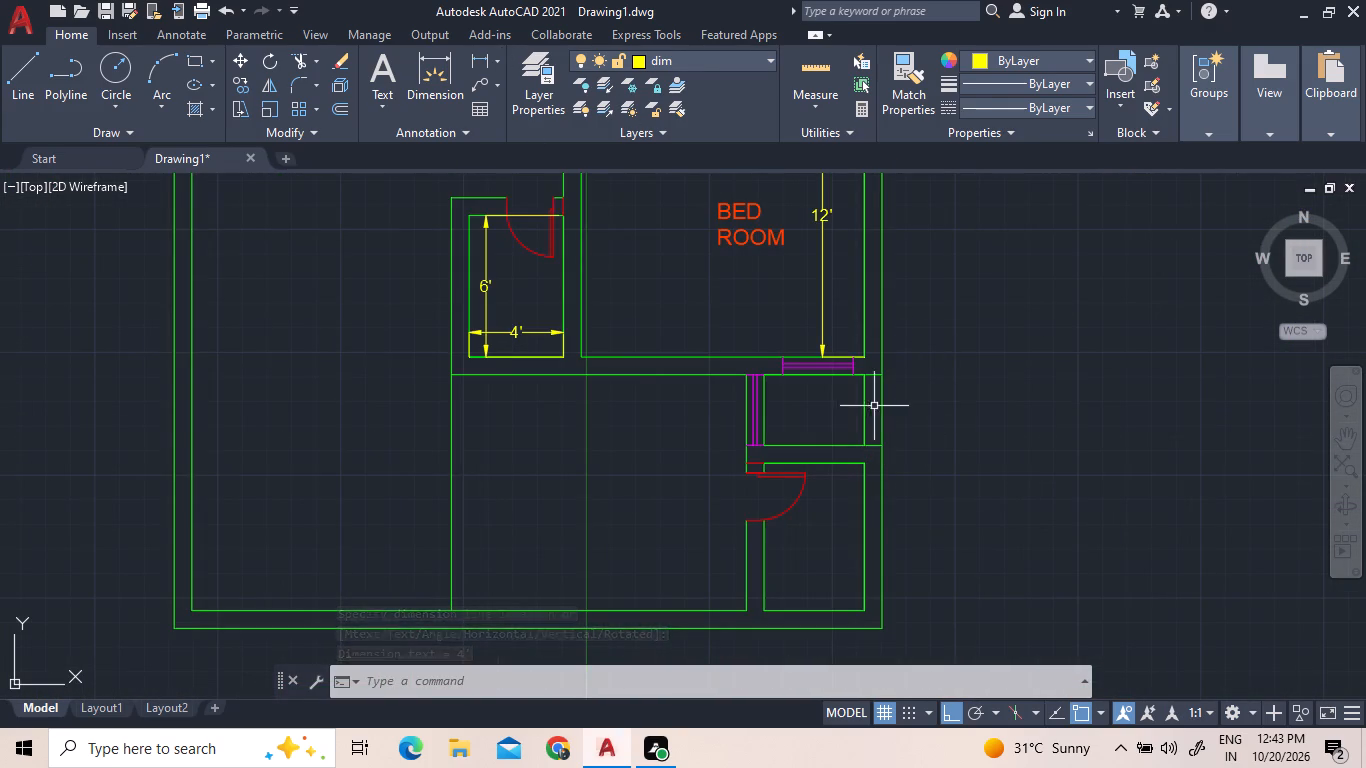
pyautogui.scroll(2, 923, 388)
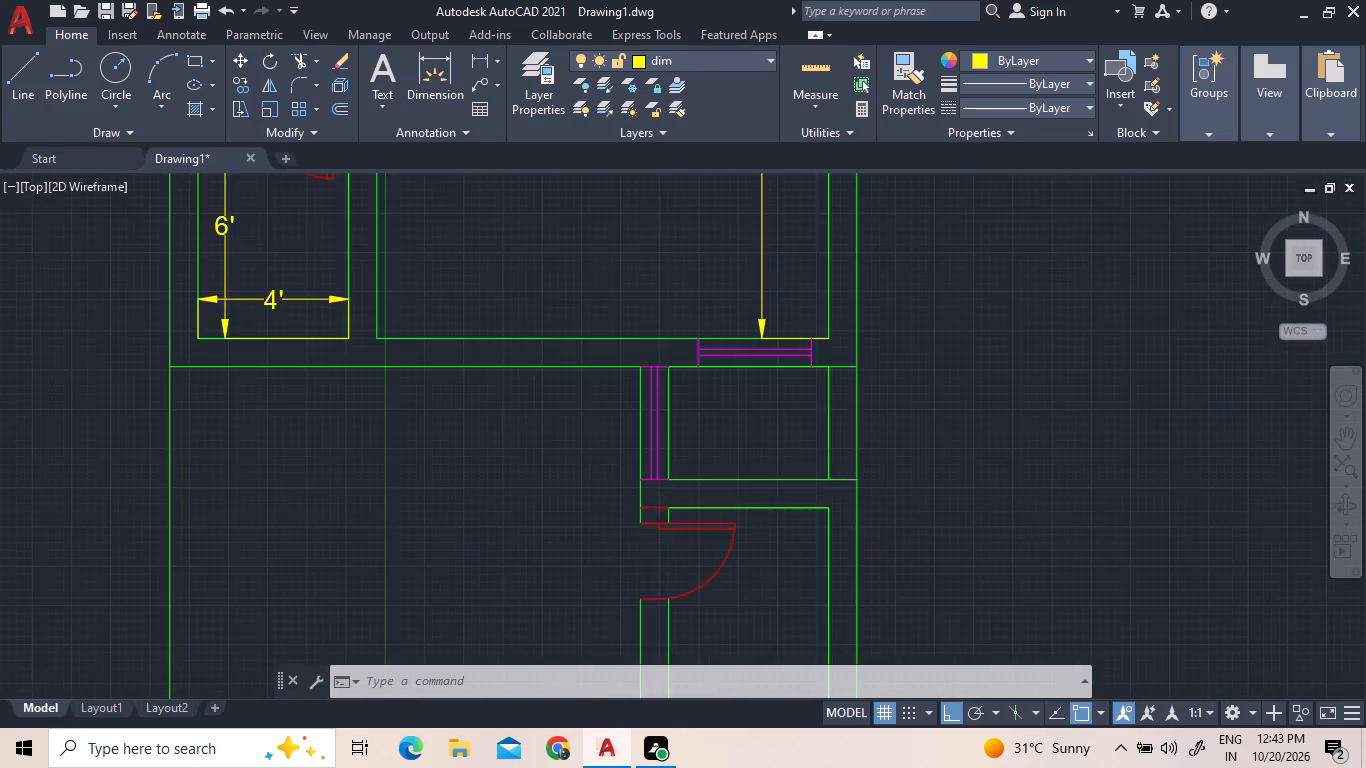
pyautogui.click(476, 56)
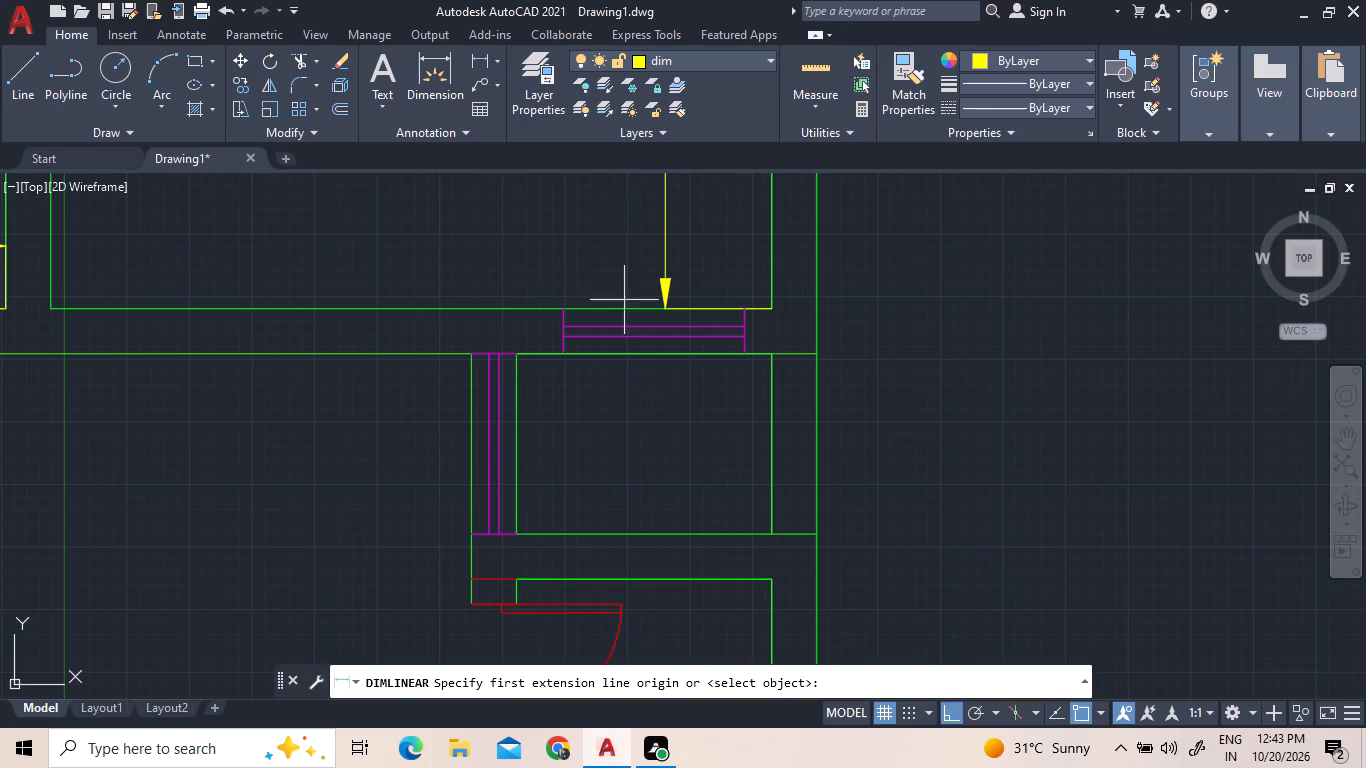
pyautogui.click(770, 356)
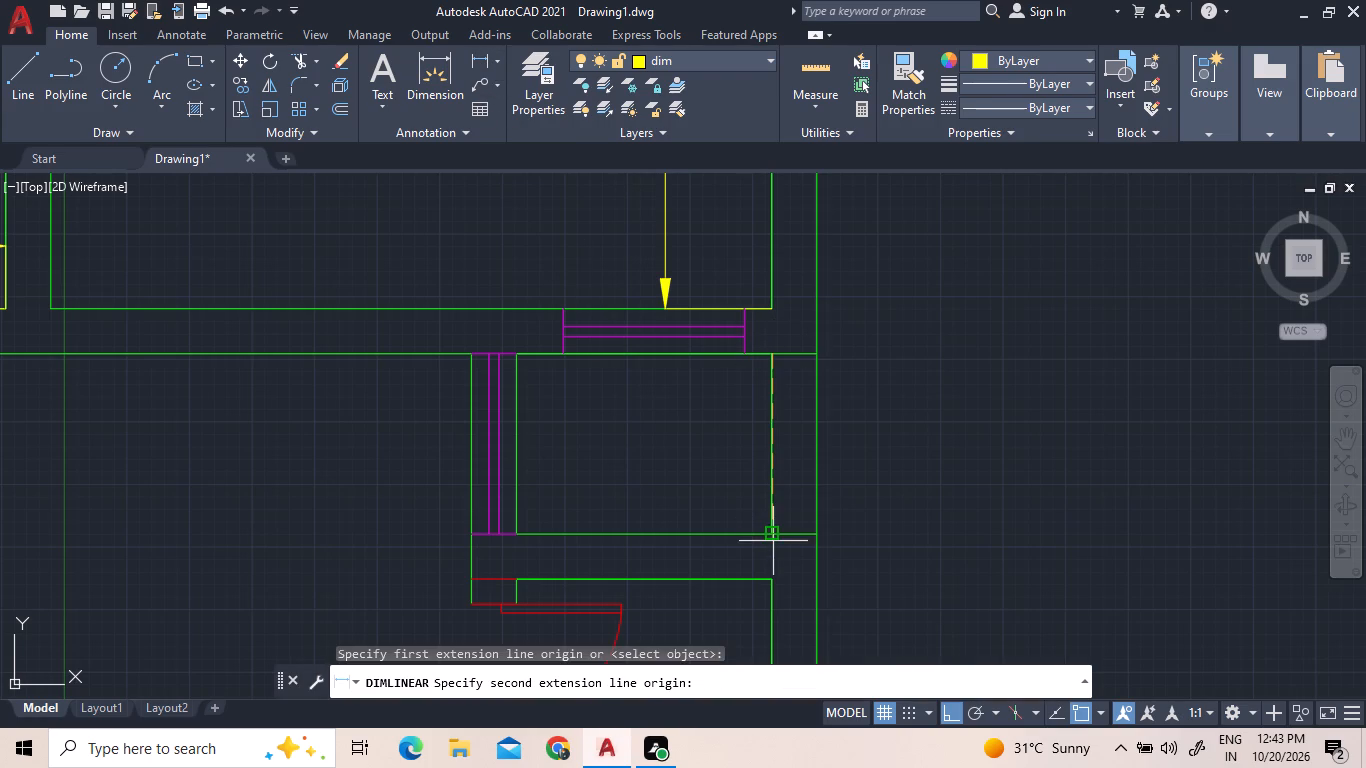
pyautogui.click(773, 529)
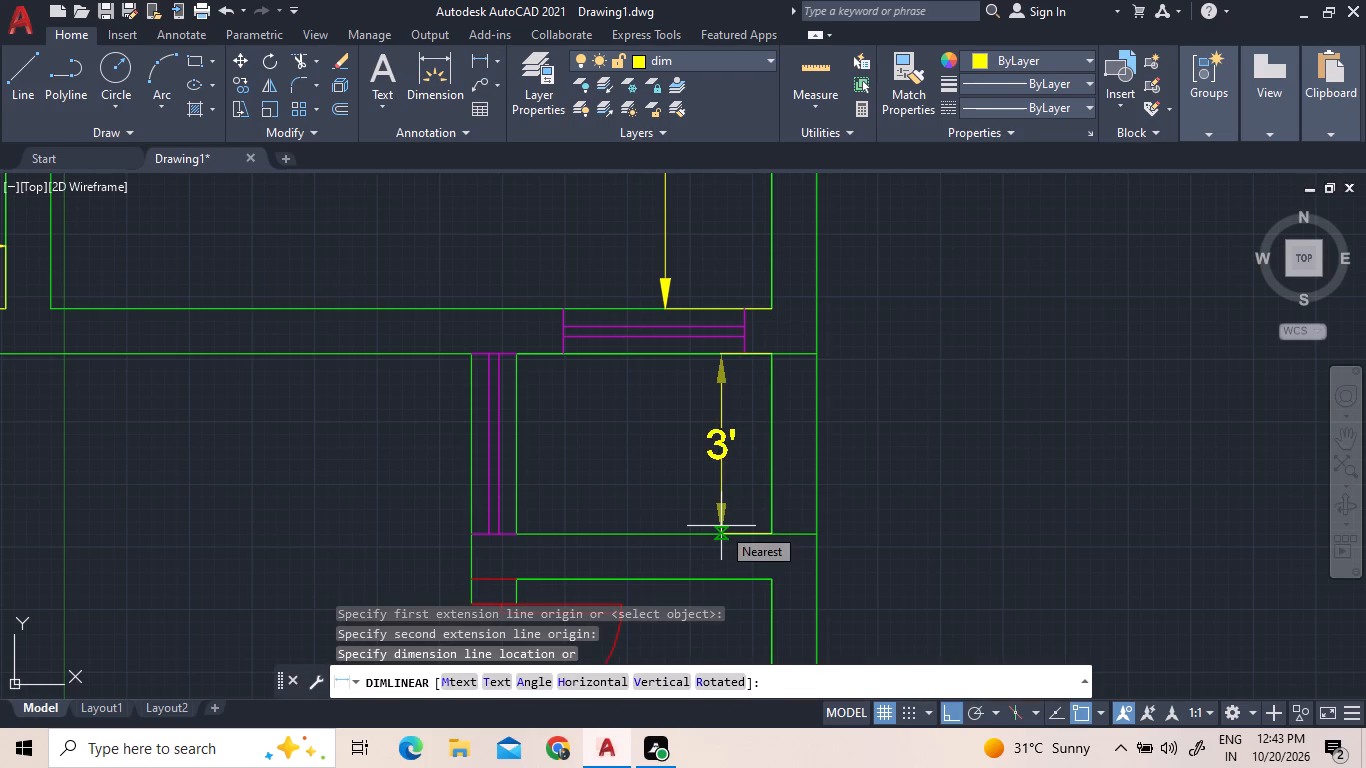
pyautogui.click(720, 525)
pyautogui.click(483, 54)
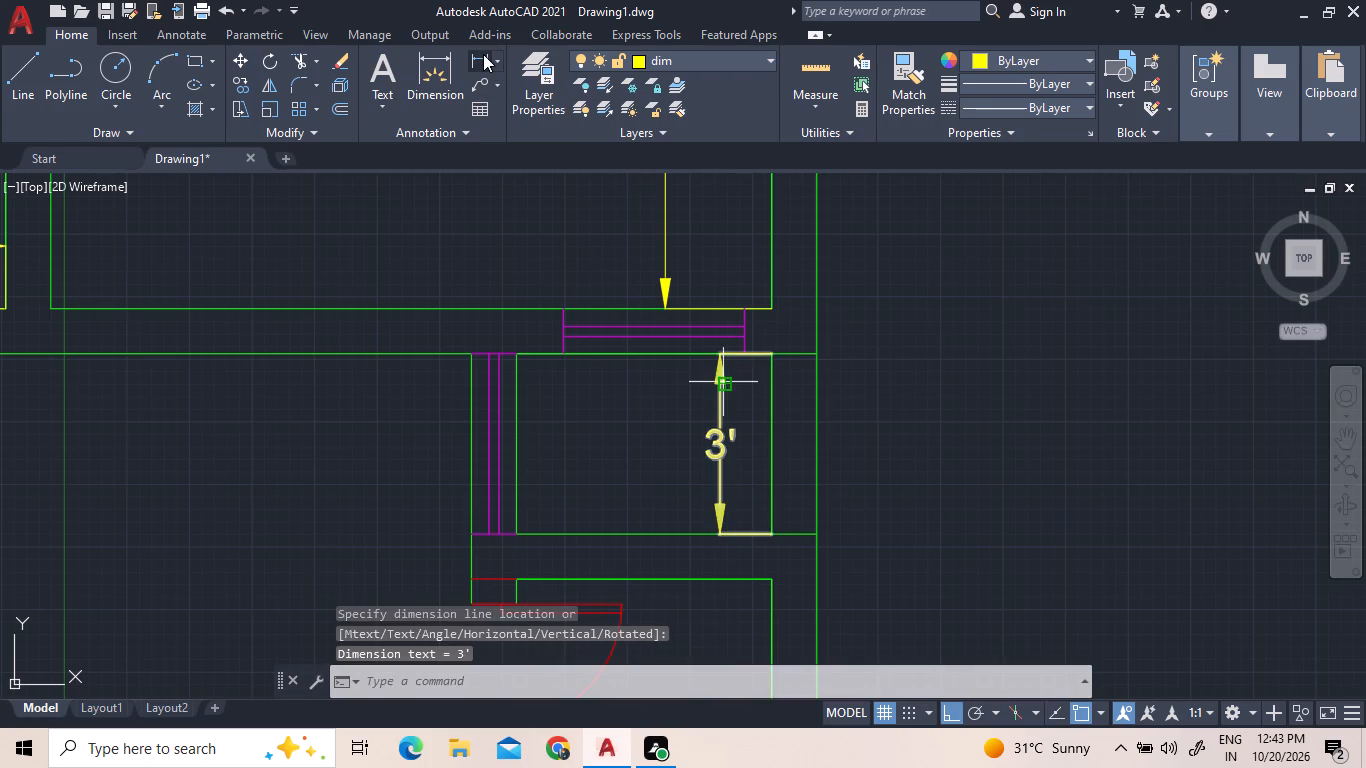
pyautogui.click(520, 356)
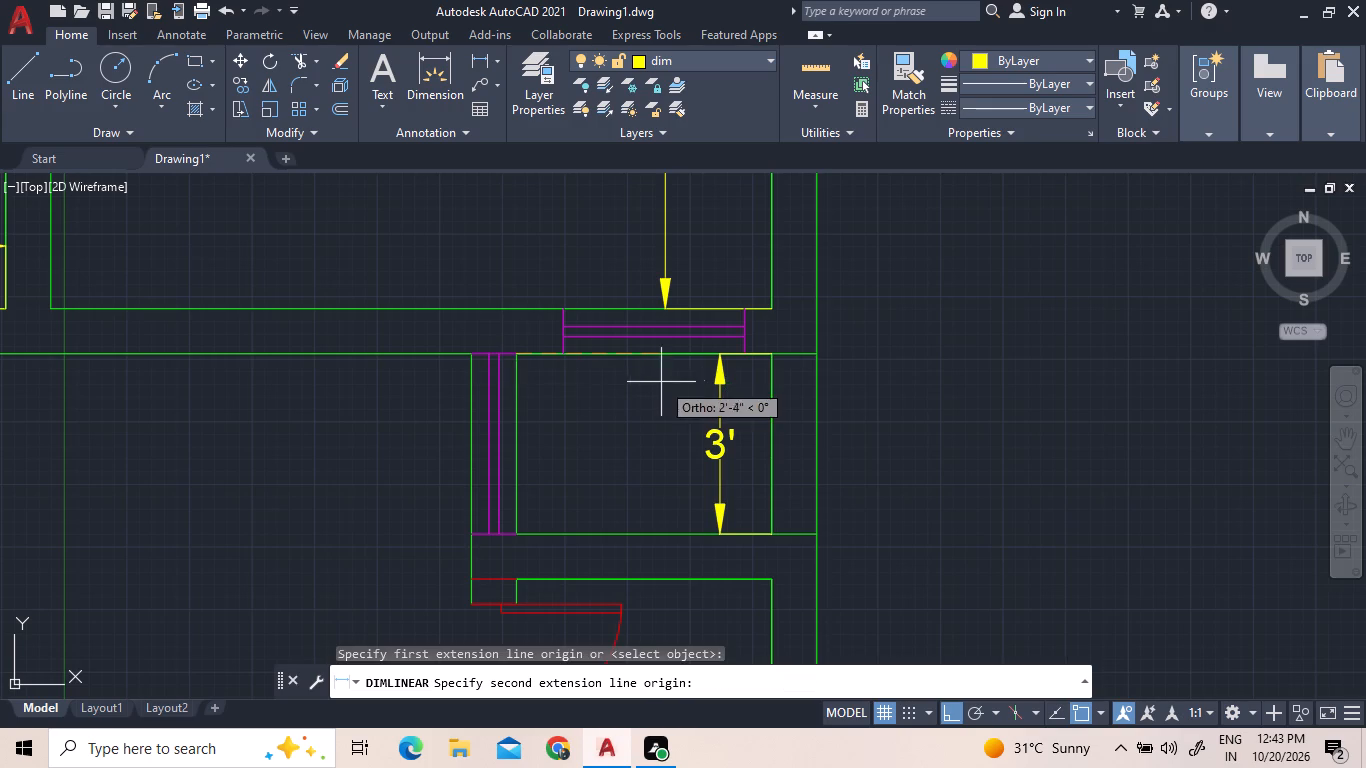
pyautogui.click(773, 354)
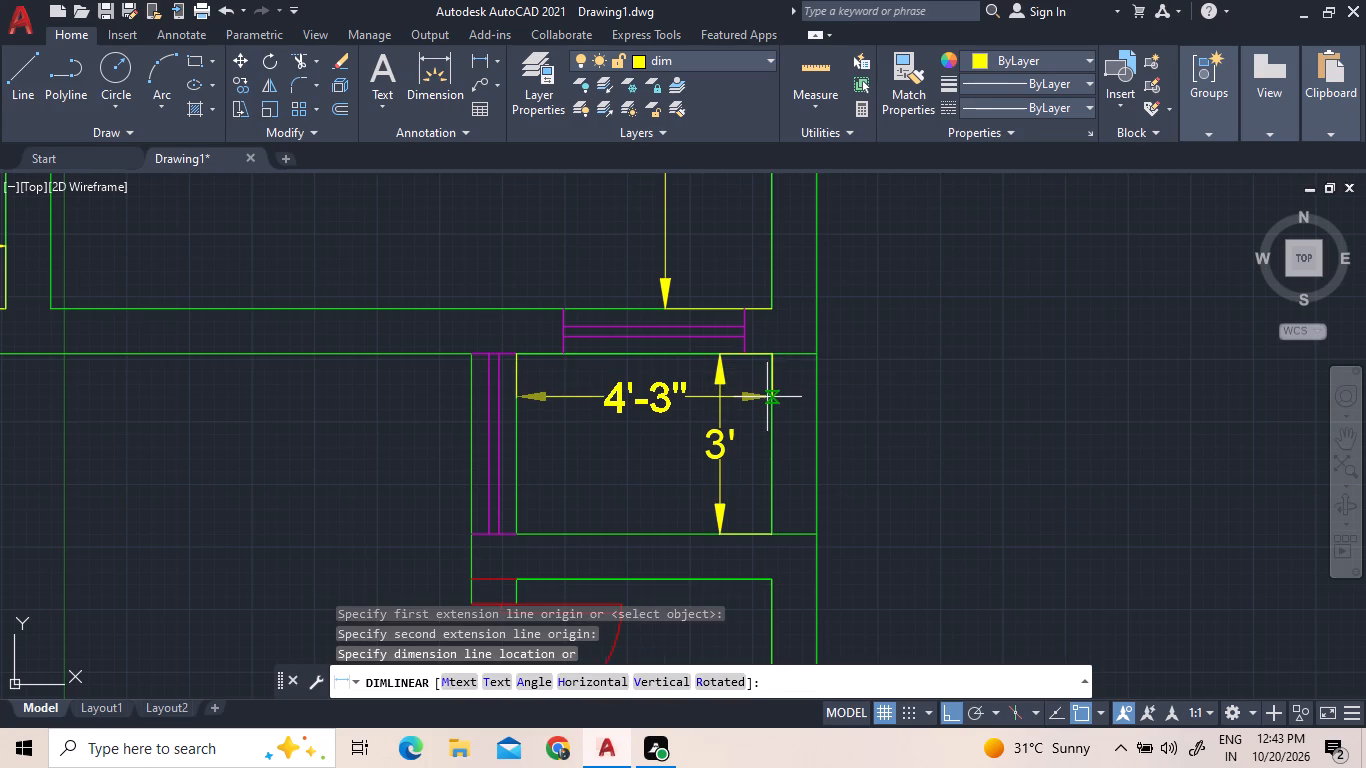
pyautogui.click(767, 397)
# Dimension the inner north-south length and east-west width of the small room with a door in the plan's southeast corner.
pyautogui.scroll(-1, 743, 356)
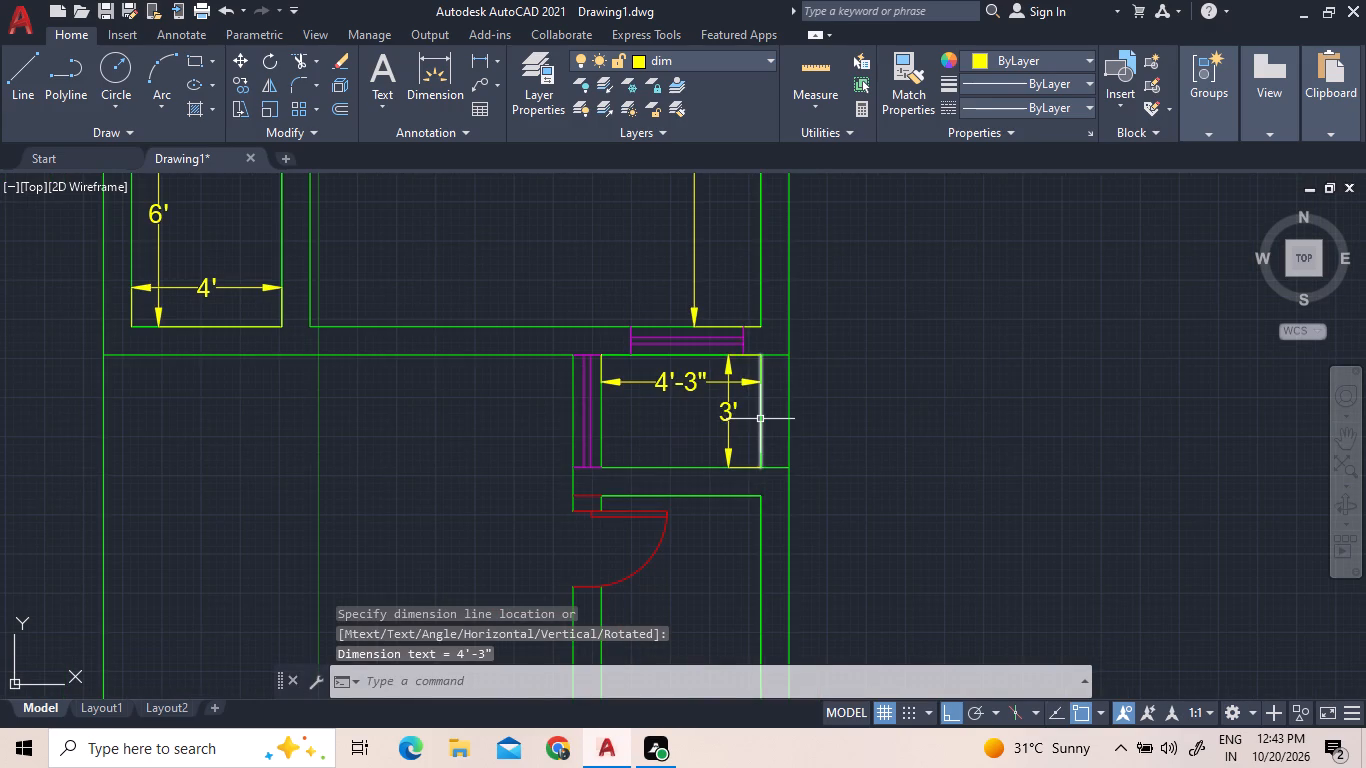
pyautogui.scroll(-1, 761, 405)
pyautogui.scroll(-1, 696, 537)
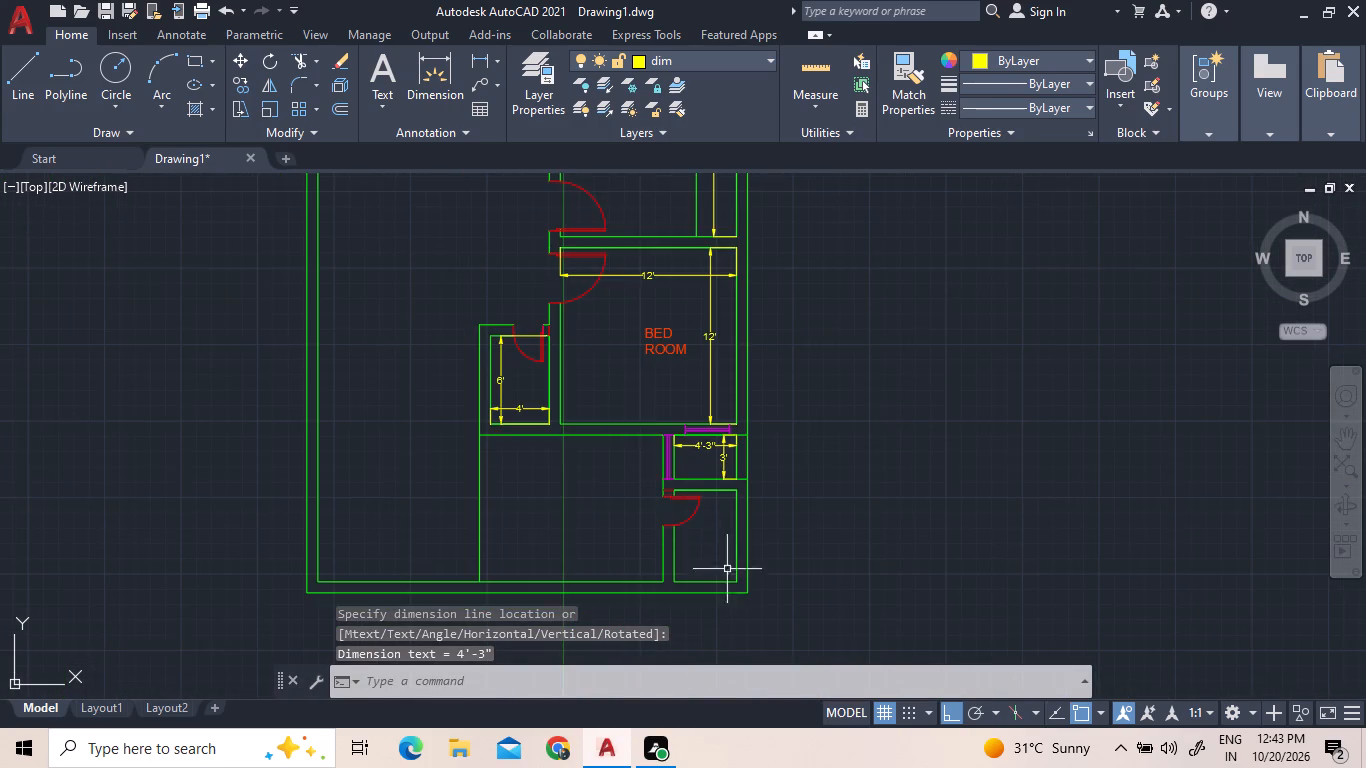
pyautogui.scroll(2, 747, 595)
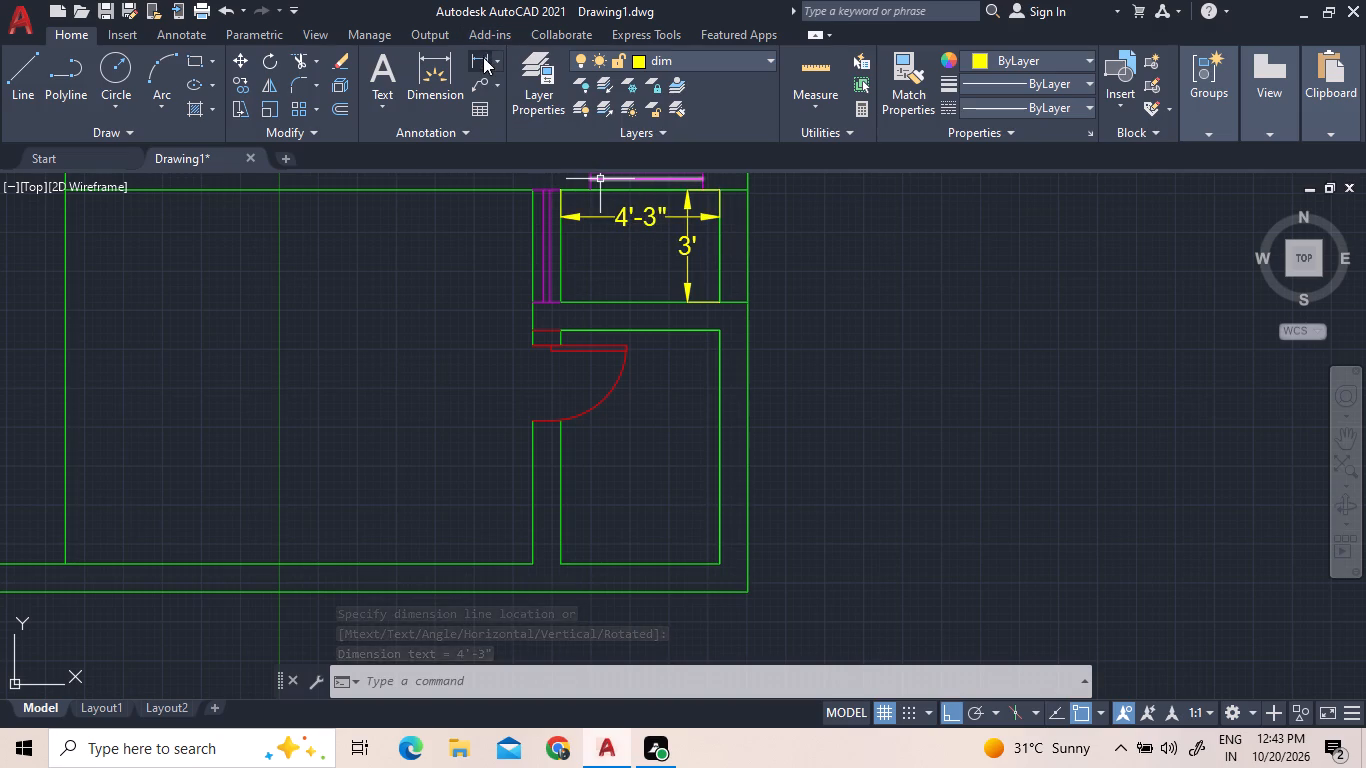
pyautogui.click(483, 57)
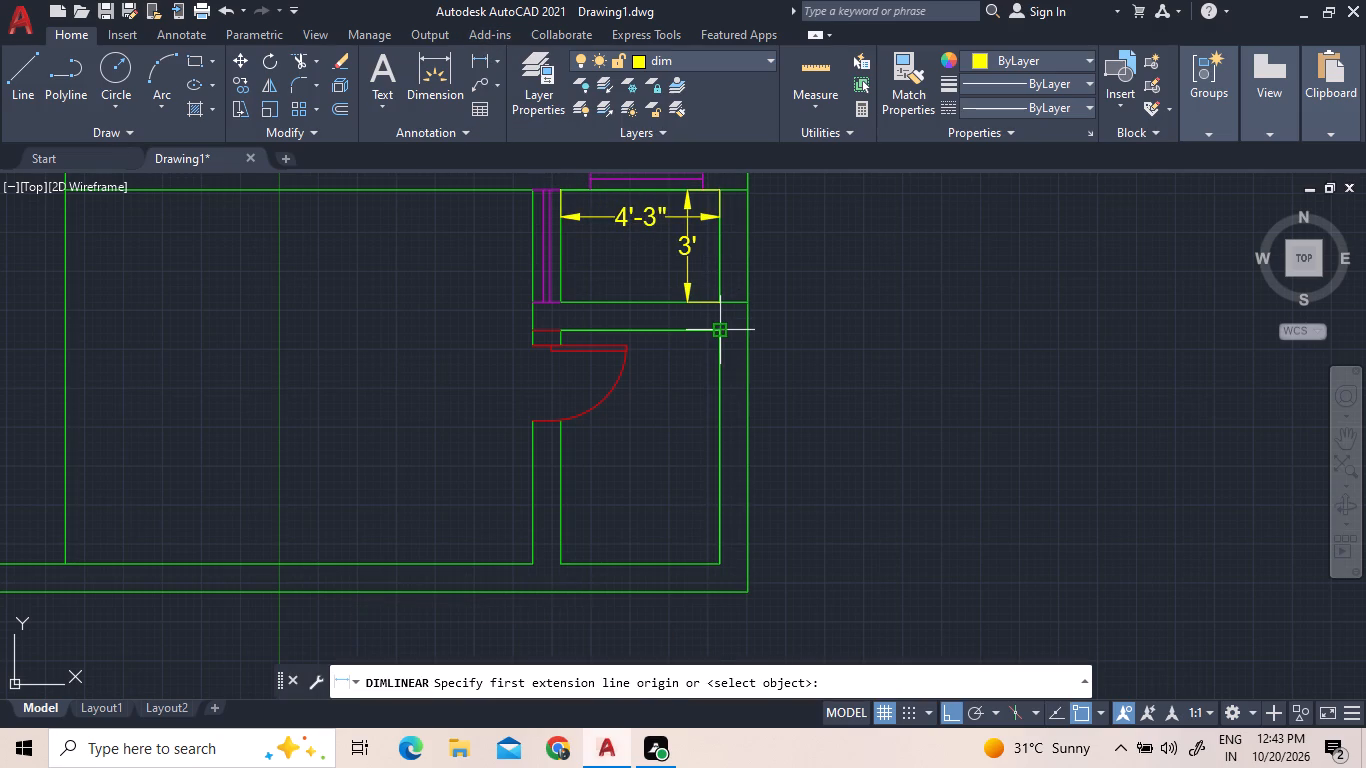
pyautogui.click(717, 335)
pyautogui.click(723, 559)
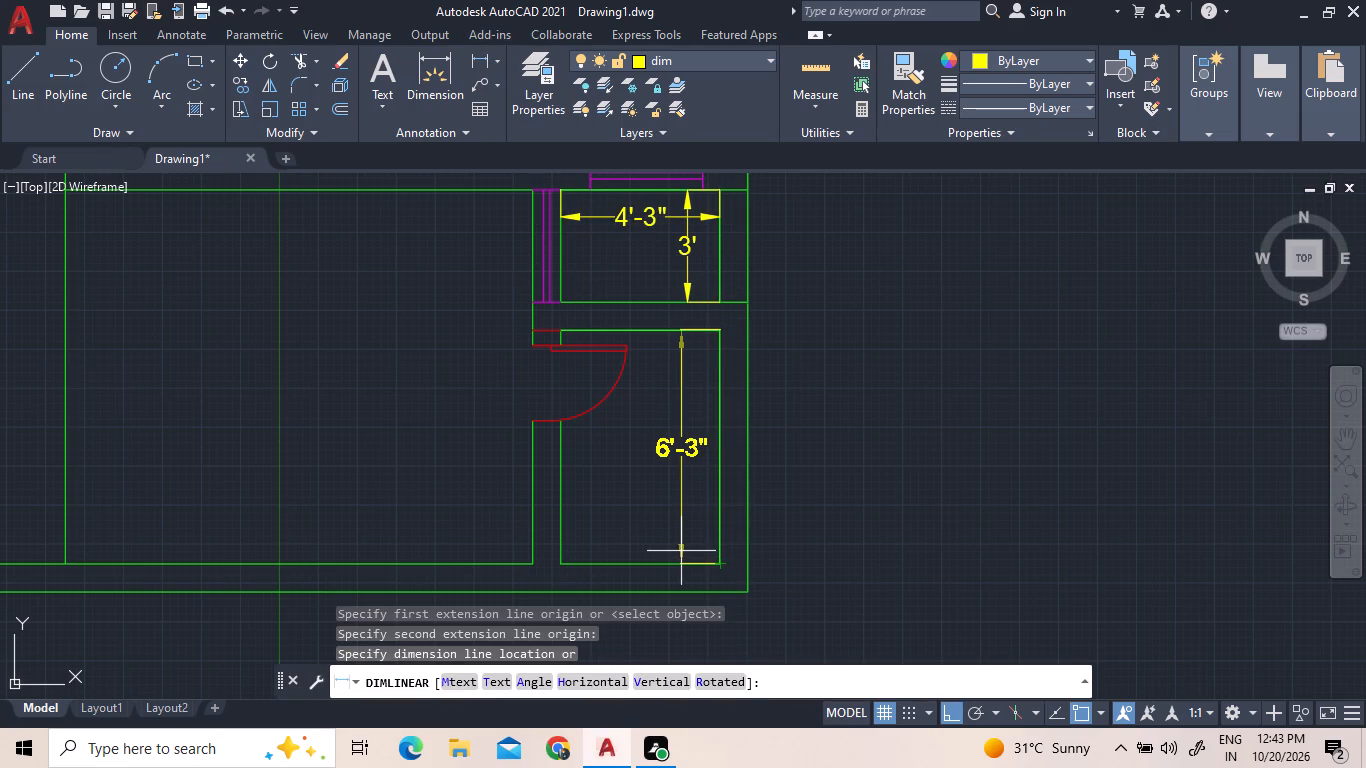
pyautogui.click(688, 552)
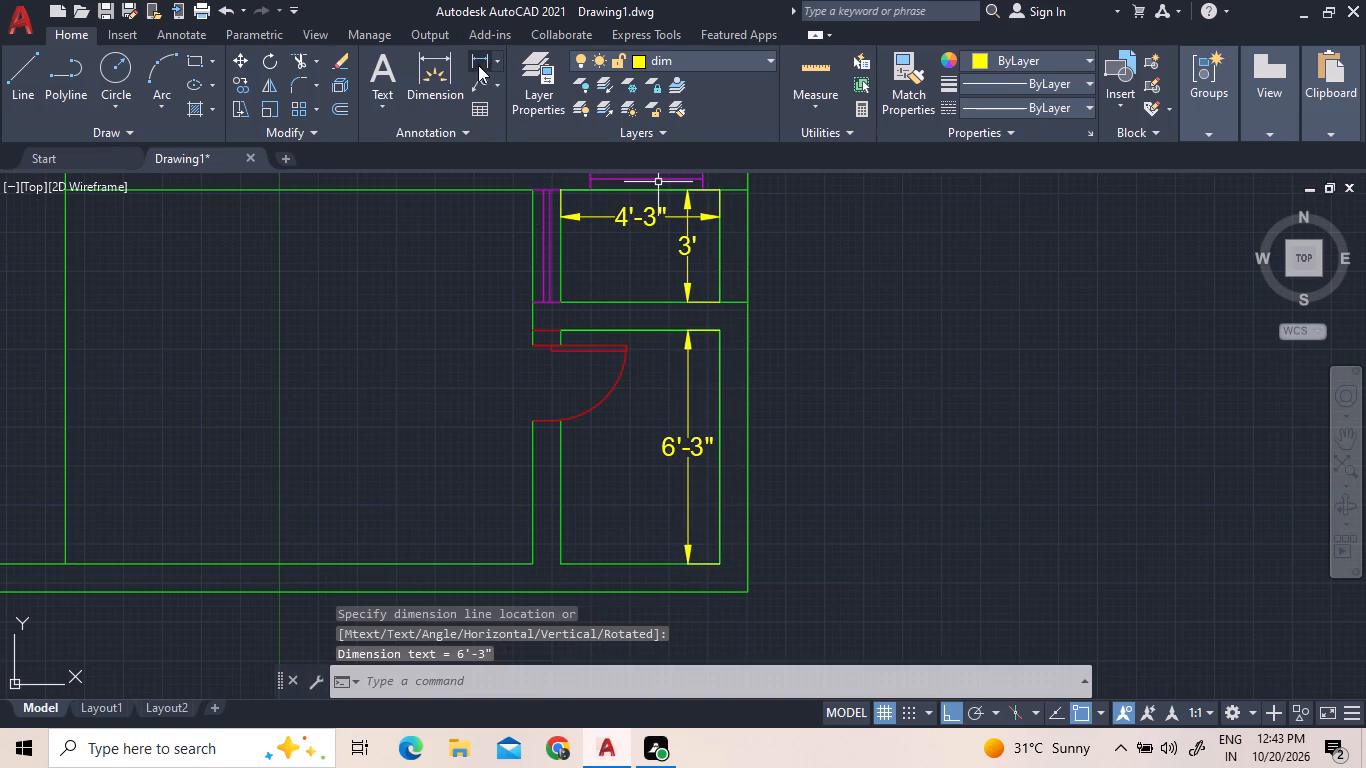
pyautogui.click(478, 64)
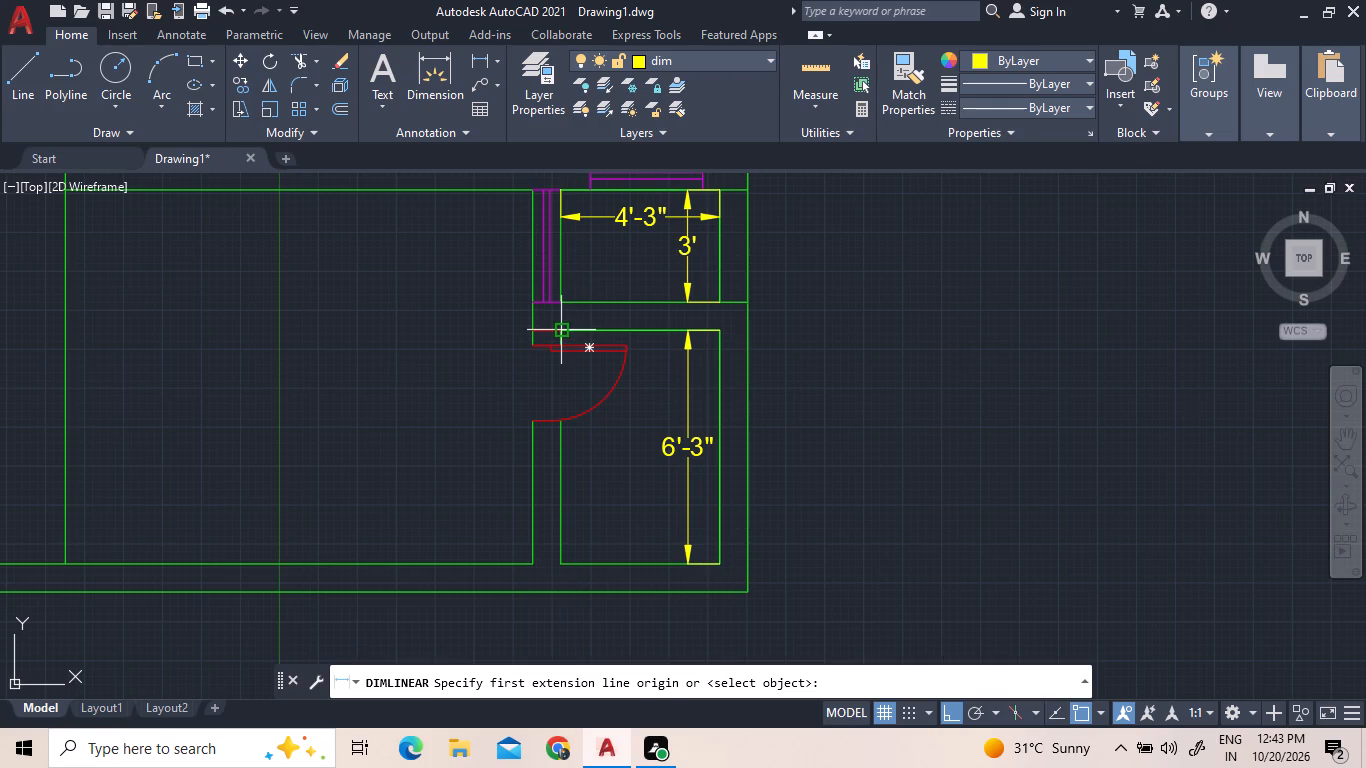
pyautogui.click(564, 323)
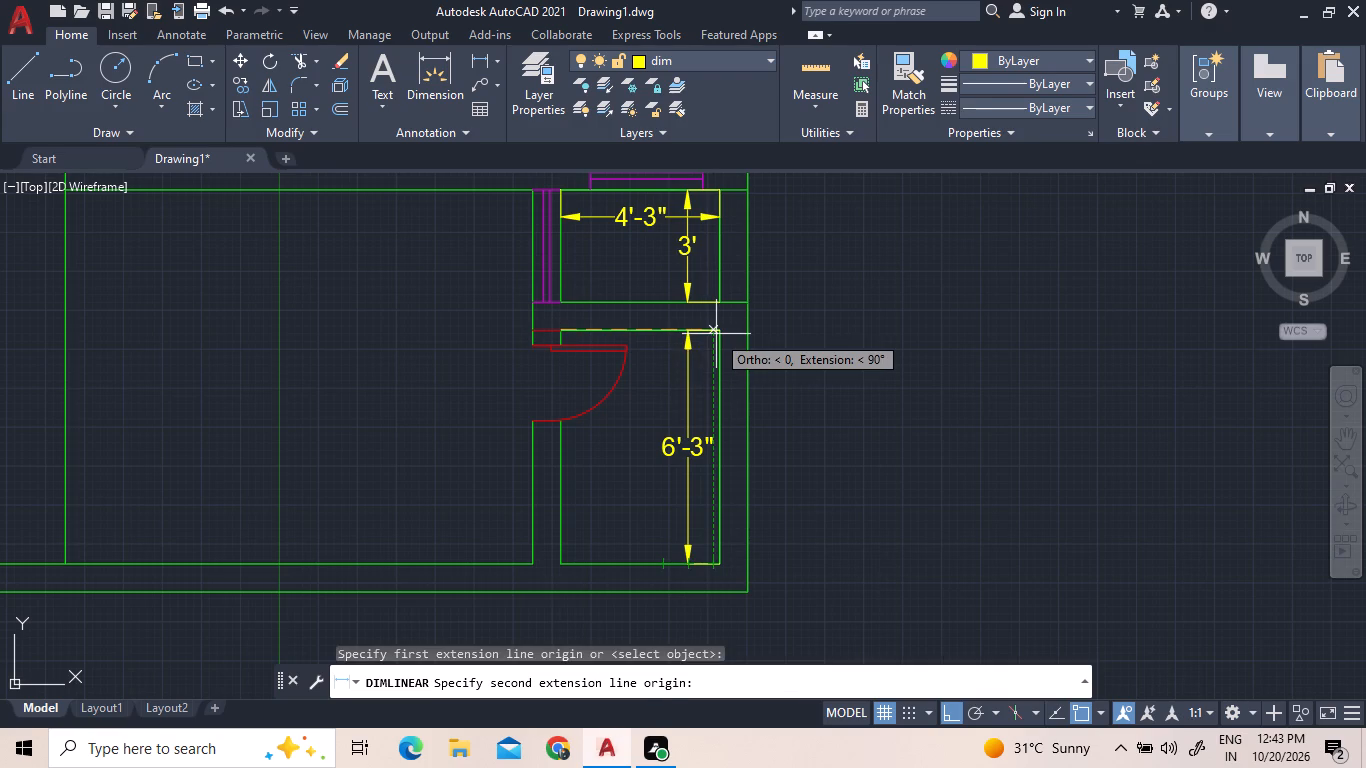
pyautogui.click(718, 332)
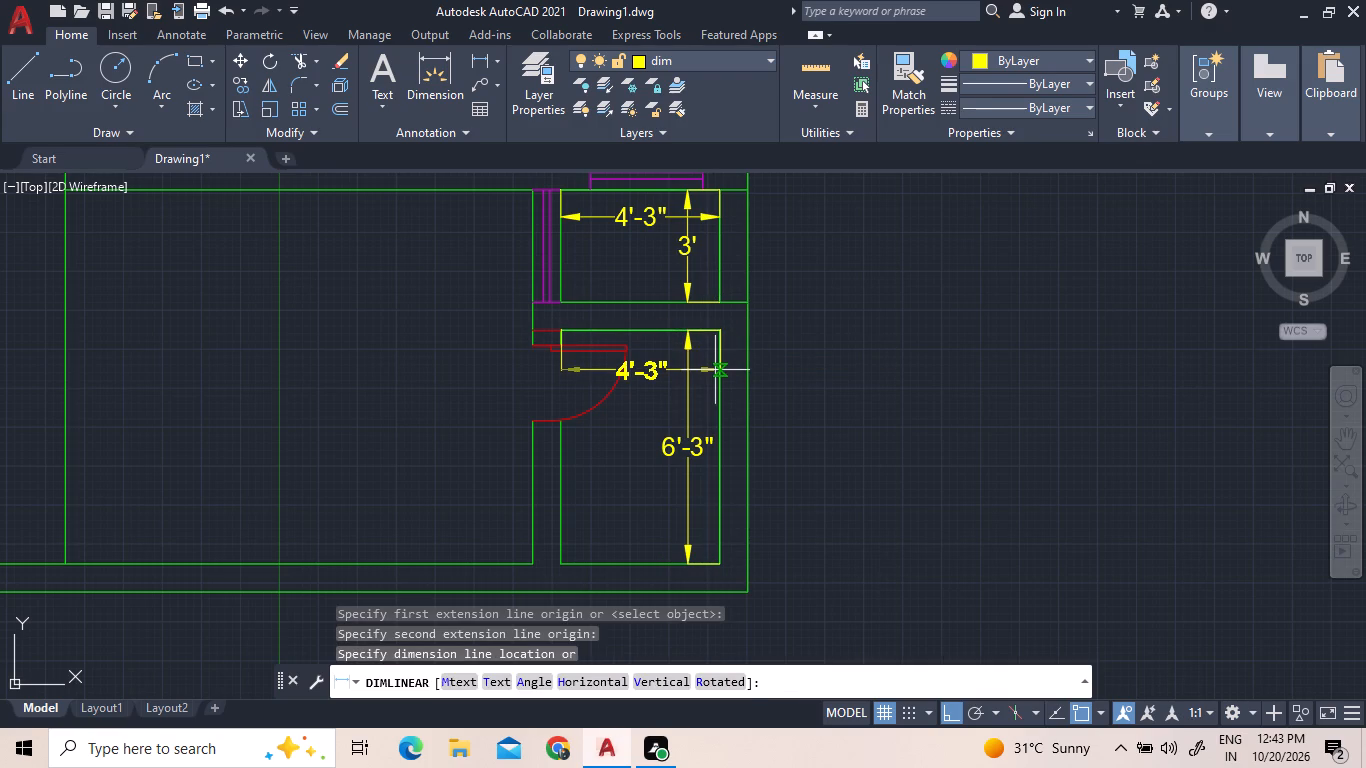
pyautogui.click(715, 370)
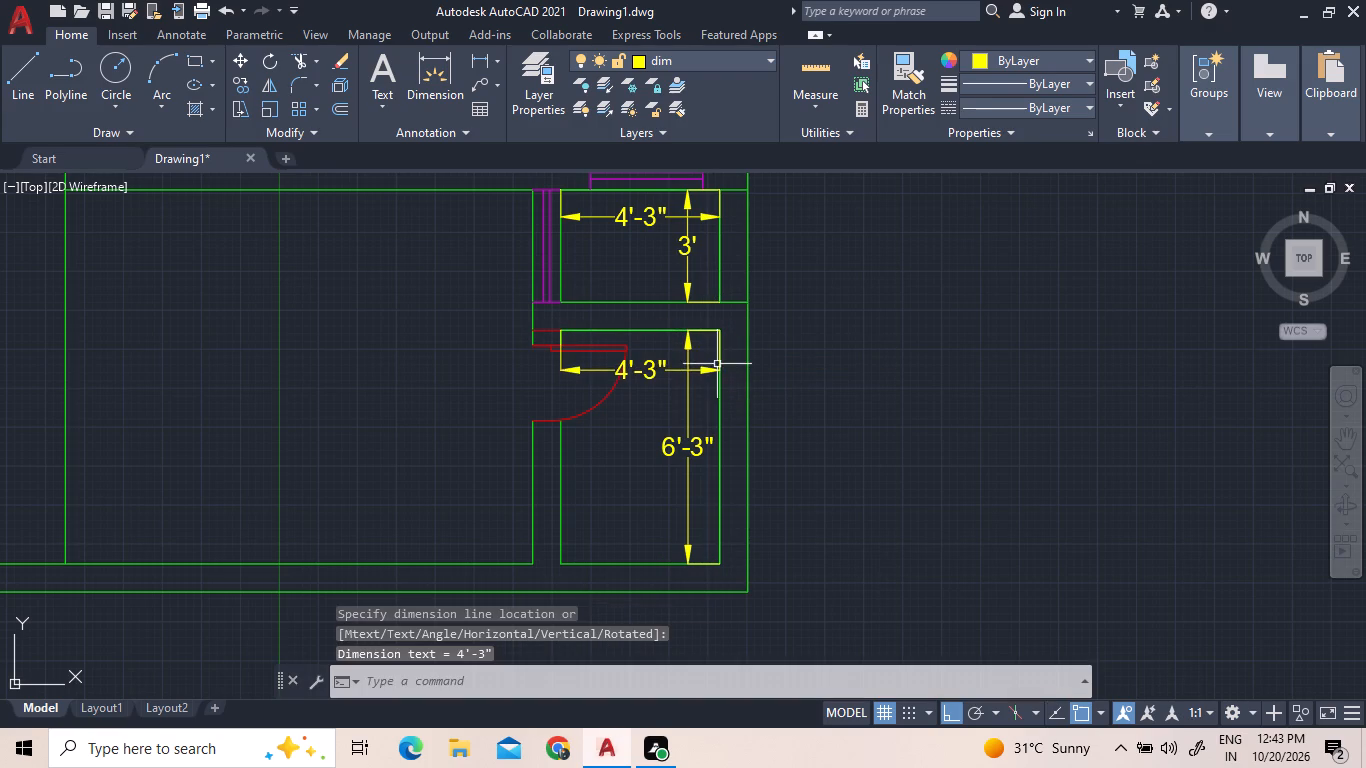
# Extend the small 6' by 4' room's inner west wall line to the south wall and its outer line to the building's outer edge.
pyautogui.scroll(-3, 740, 365)
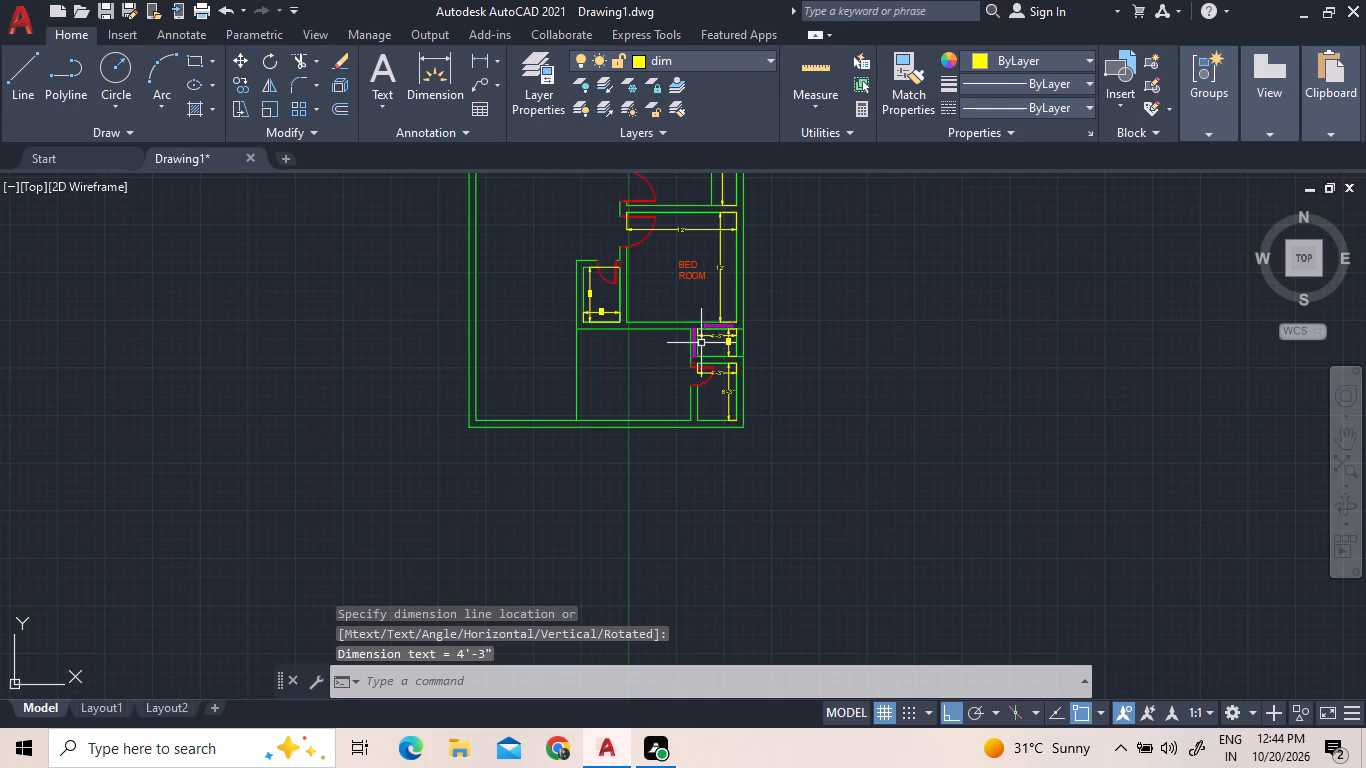
pyautogui.scroll(2, 673, 319)
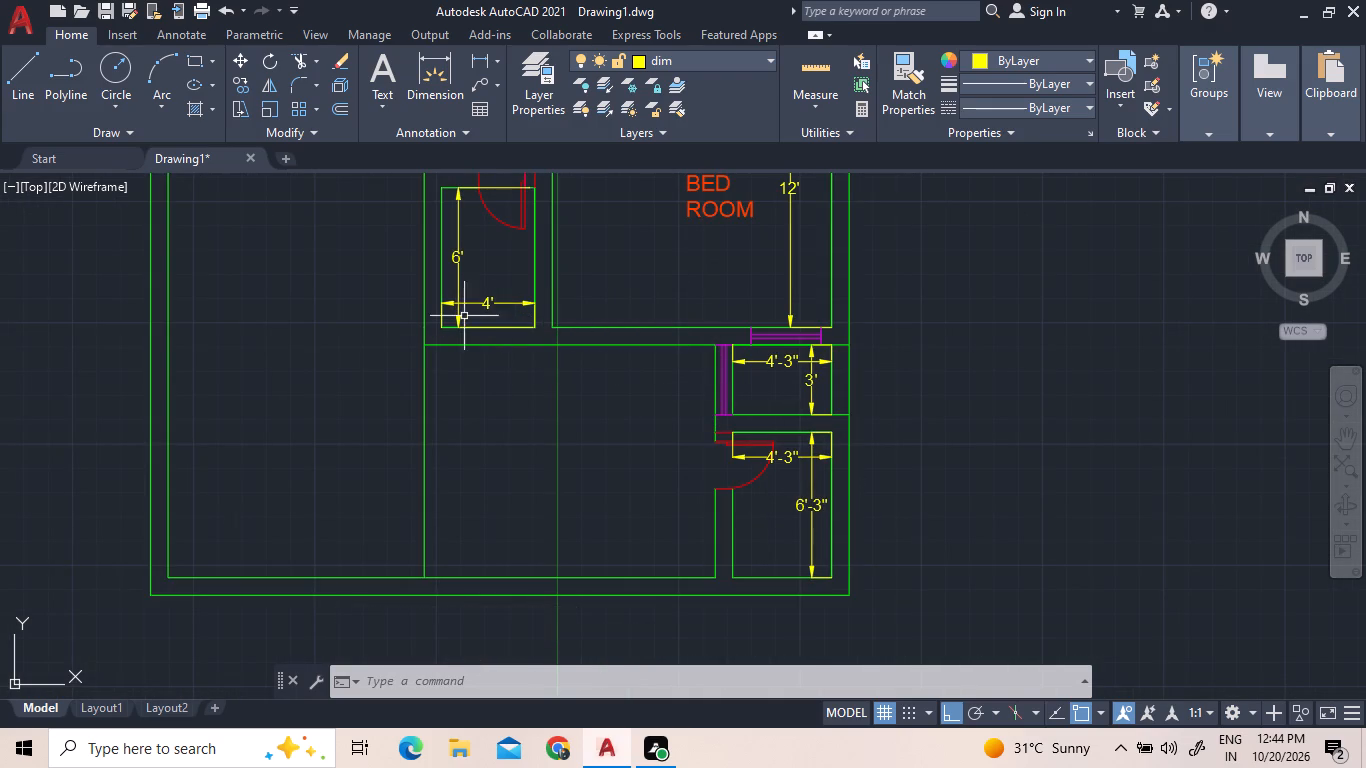
pyautogui.click(318, 59)
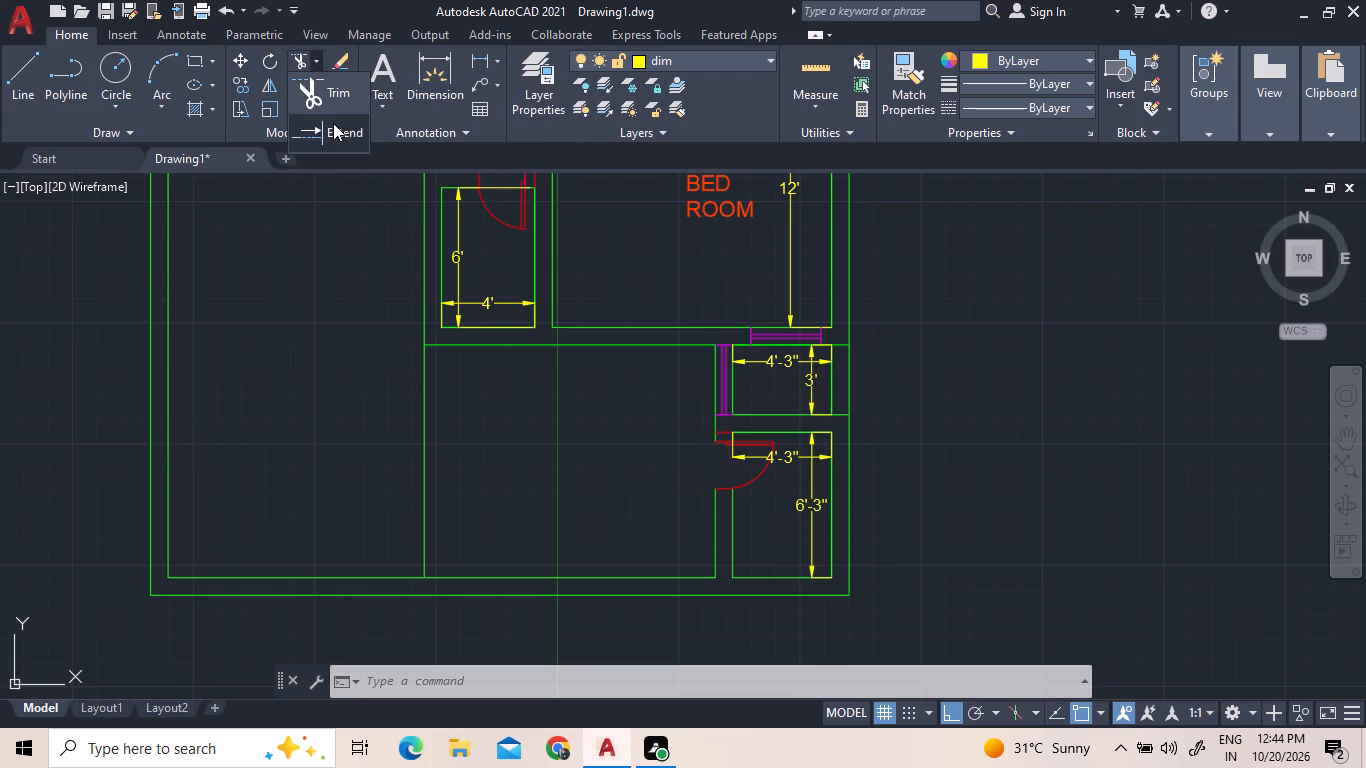
pyautogui.click(333, 123)
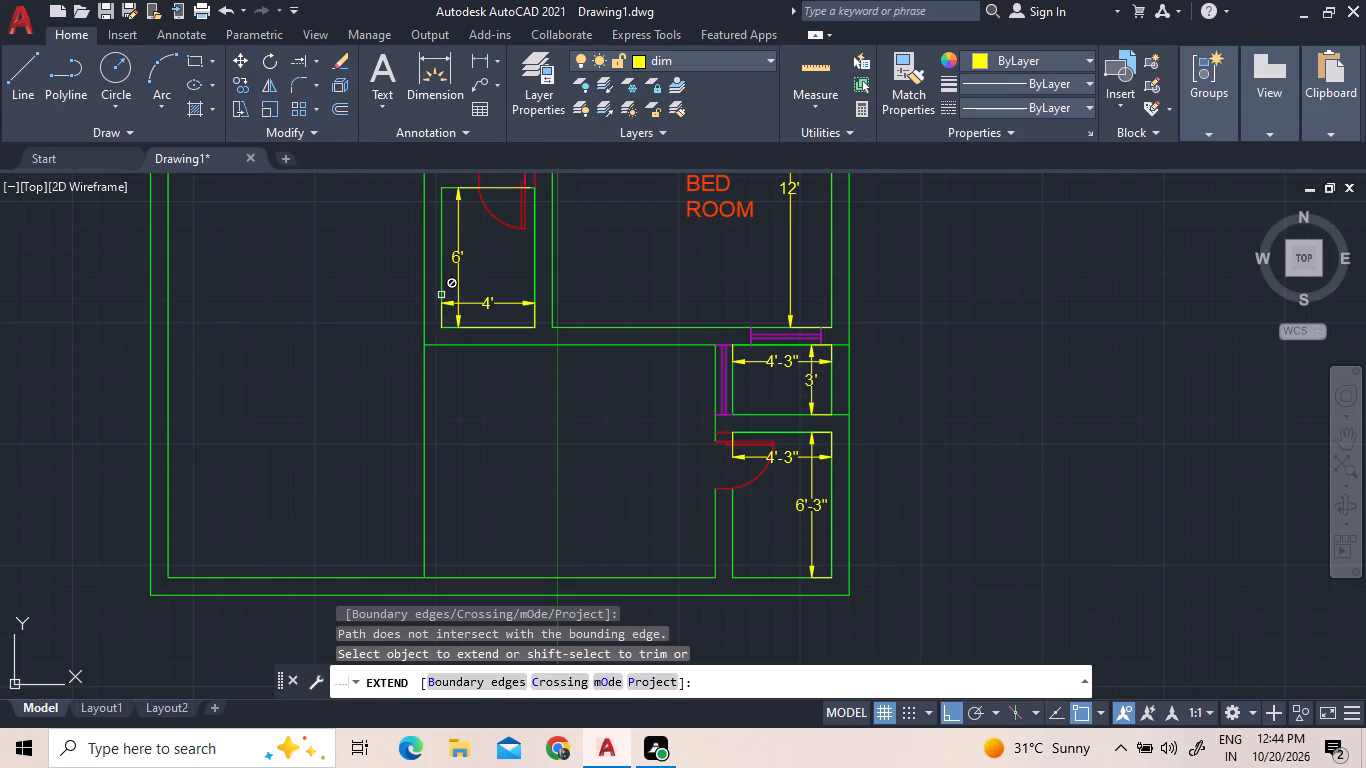
pyautogui.click(441, 280)
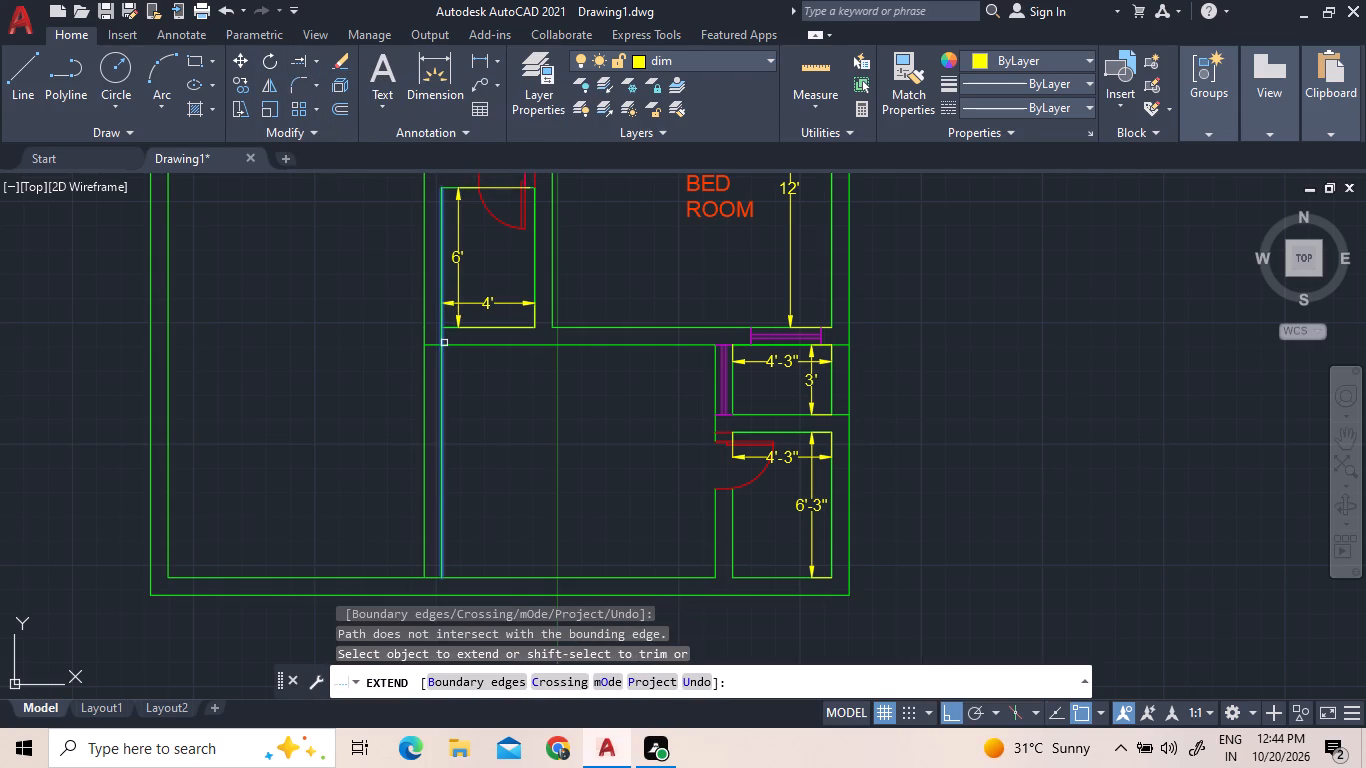
pyautogui.click(444, 339)
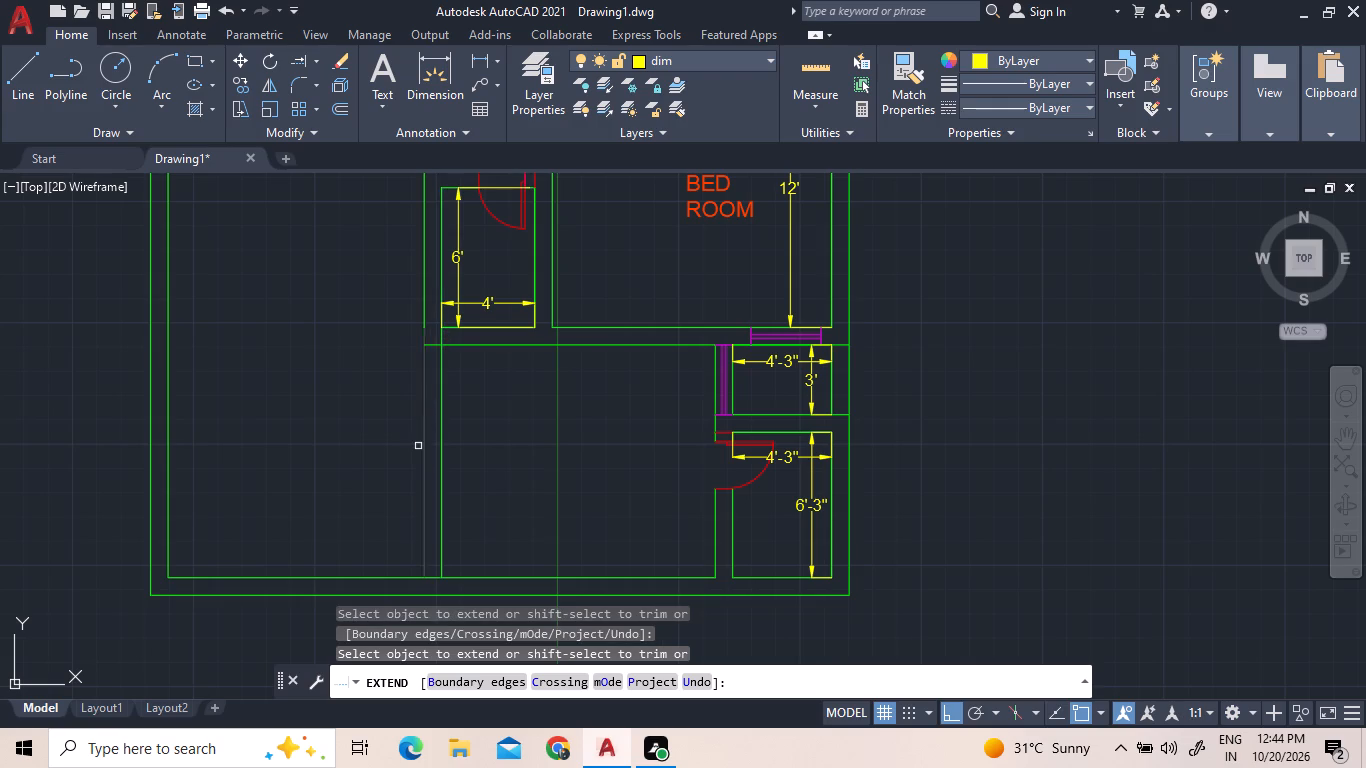
pyautogui.click(423, 471)
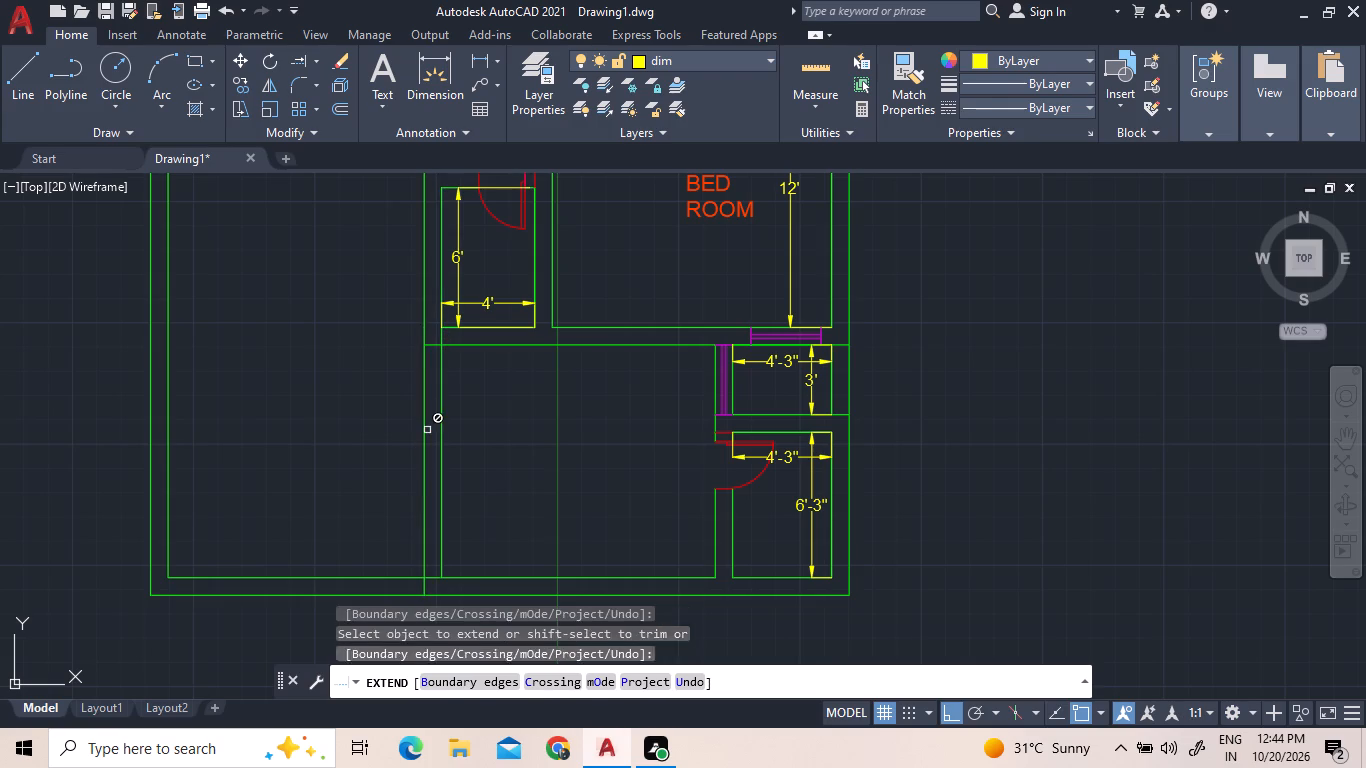
pyautogui.rightClick(359, 376)
pyautogui.click(382, 389)
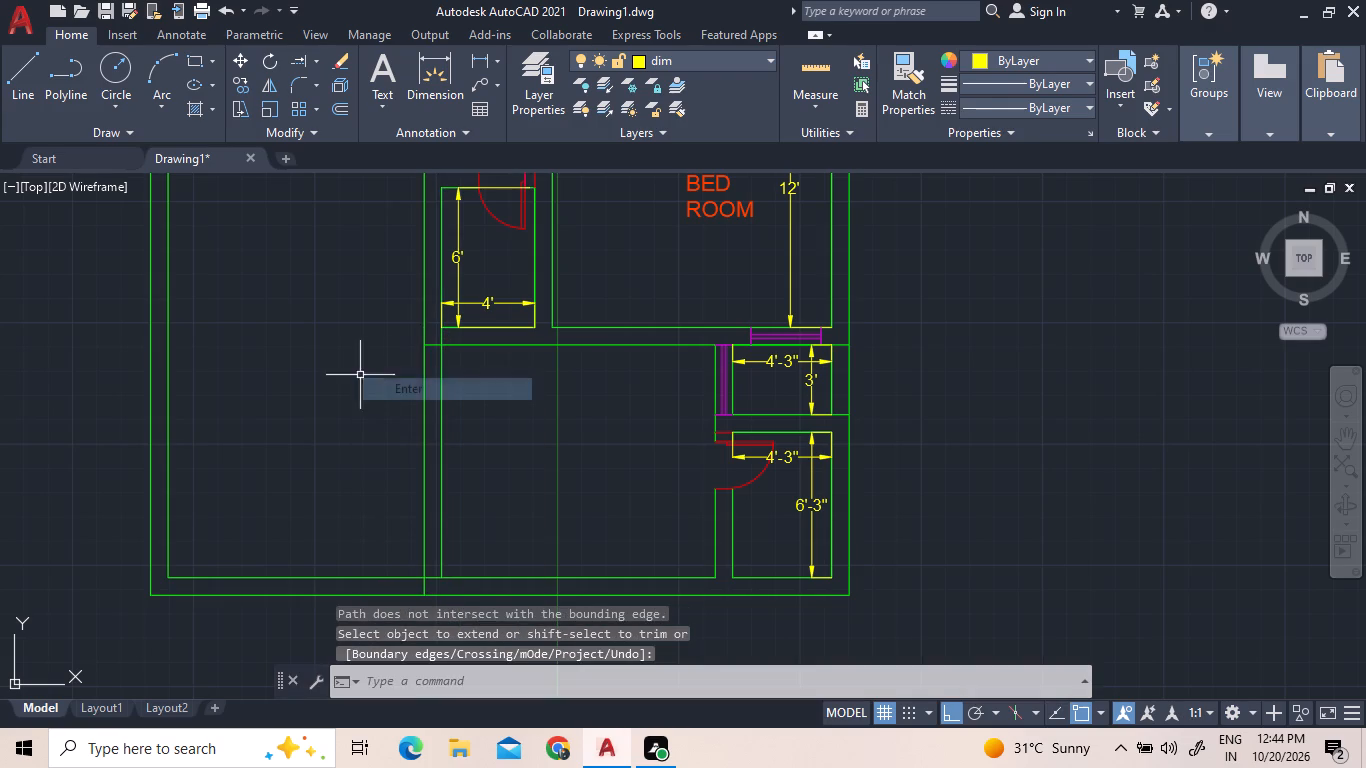
# Trim the wall lines crossing inside the extended partition at its junctions with the small room's south wall and the building's inner south wall.
pyautogui.click(308, 57)
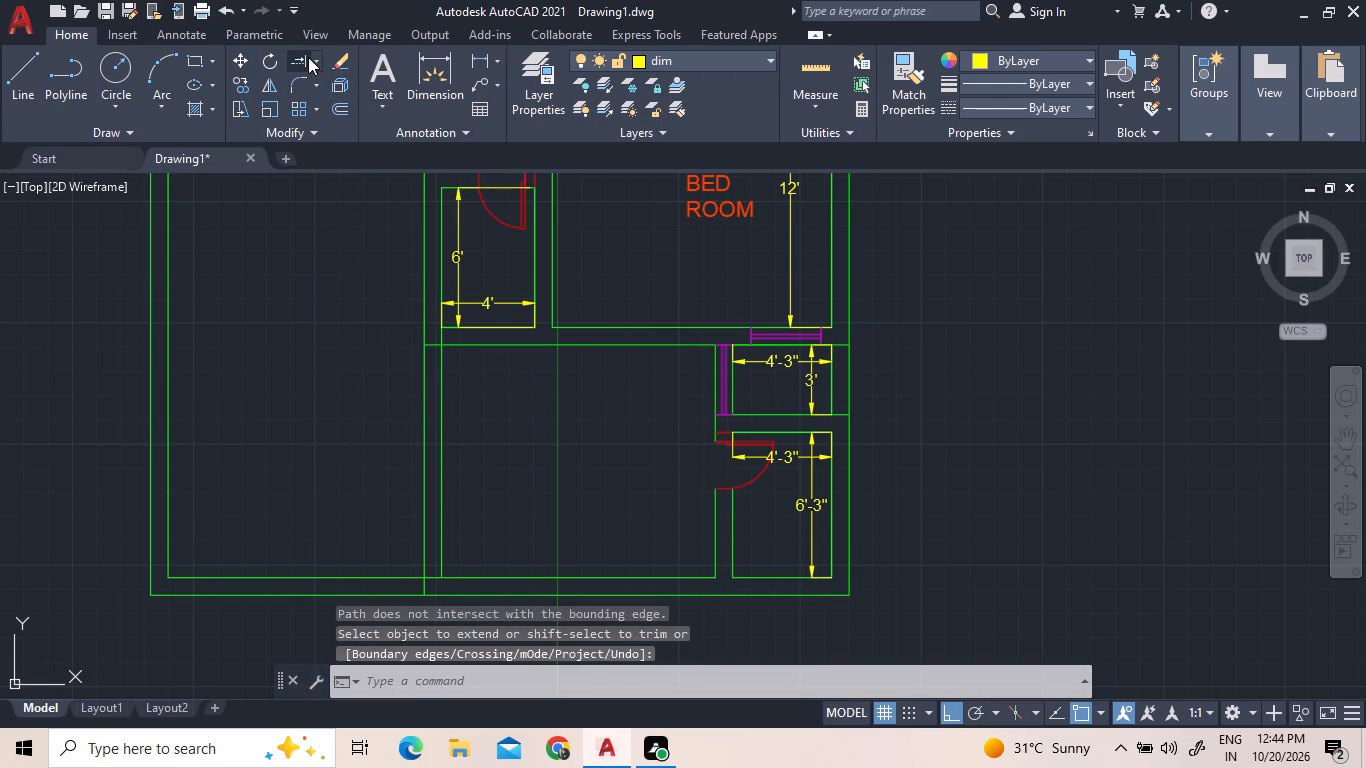
pyautogui.click(314, 61)
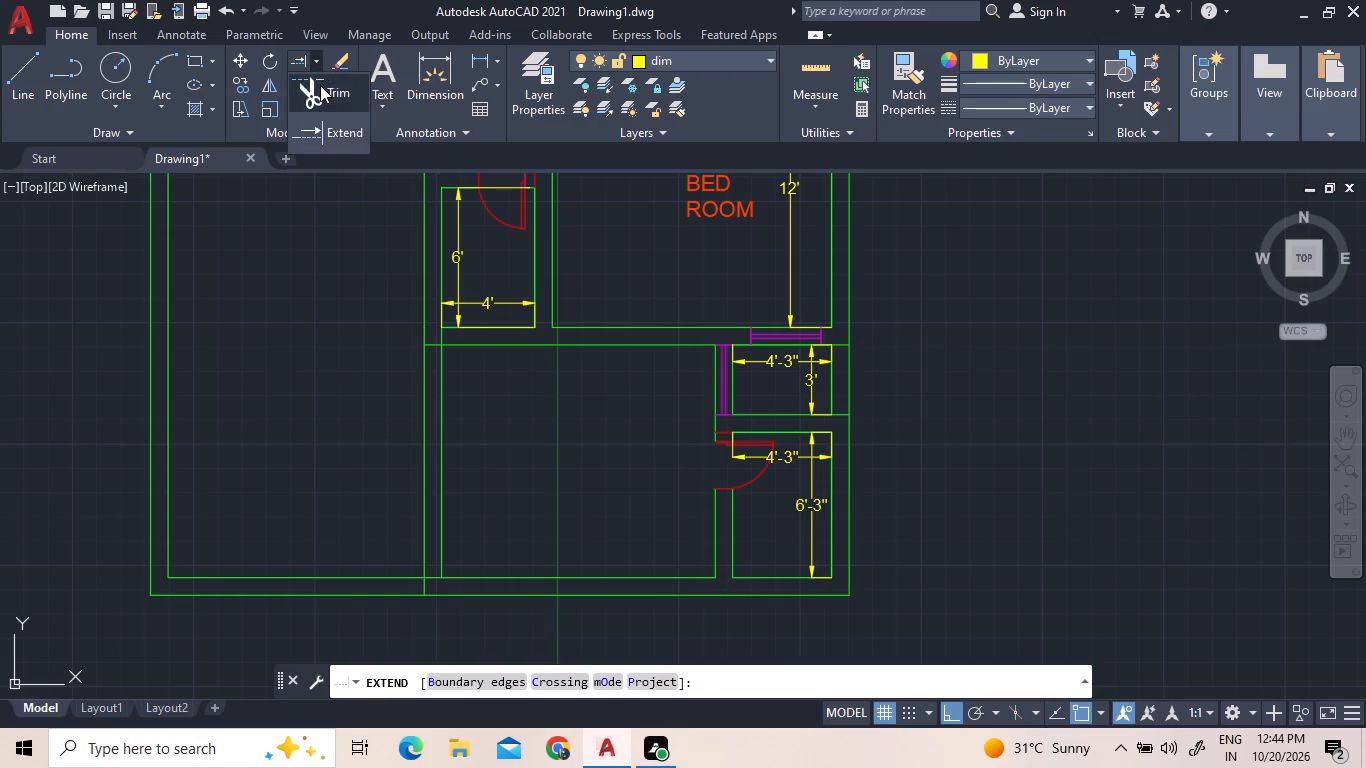
pyautogui.click(320, 85)
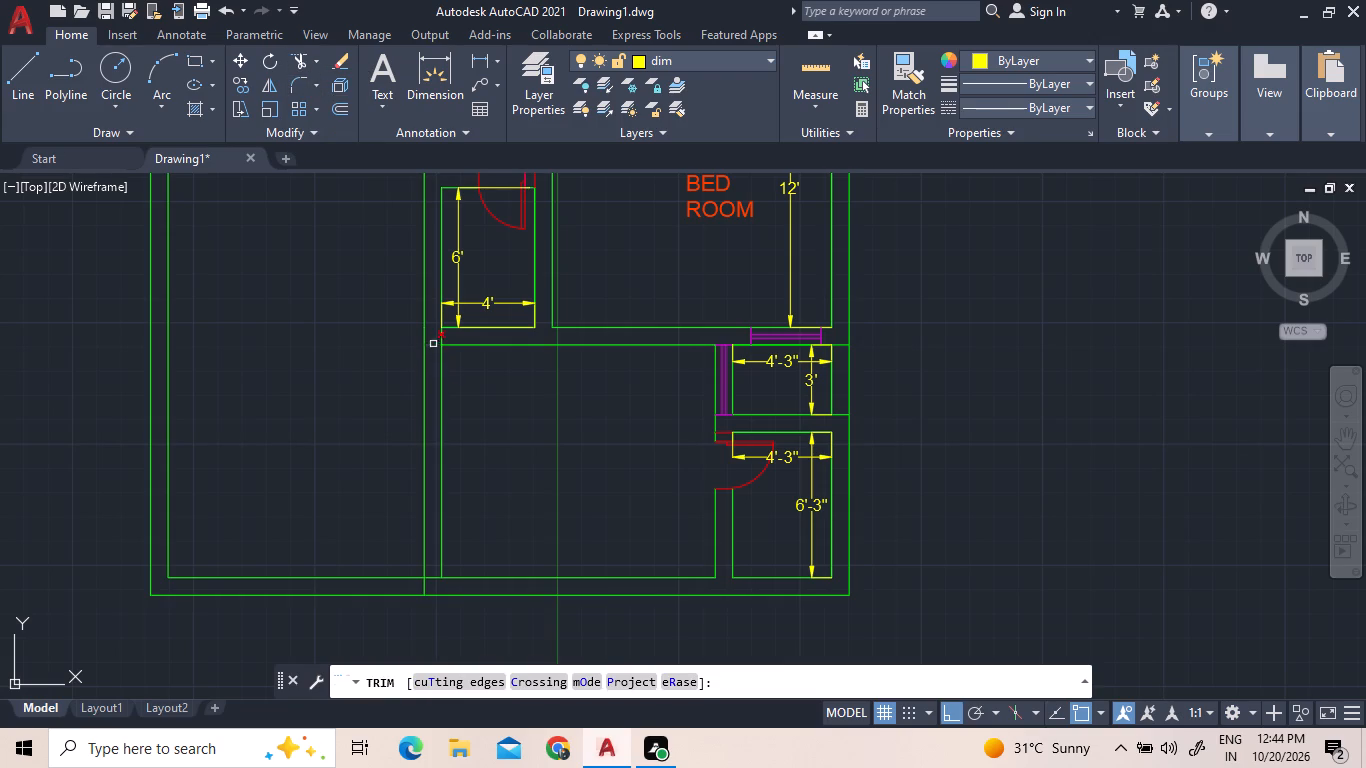
pyautogui.click(437, 340)
pyautogui.click(446, 340)
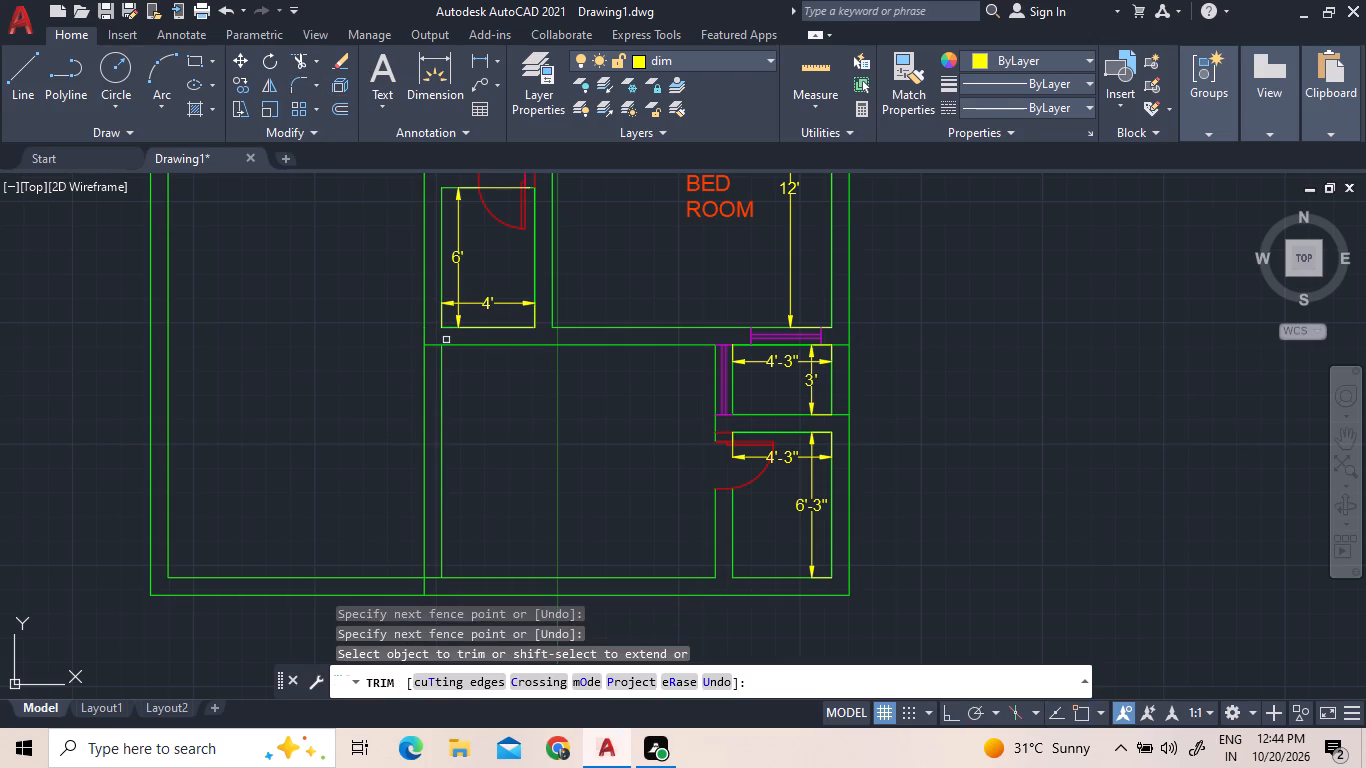
pyautogui.click(432, 346)
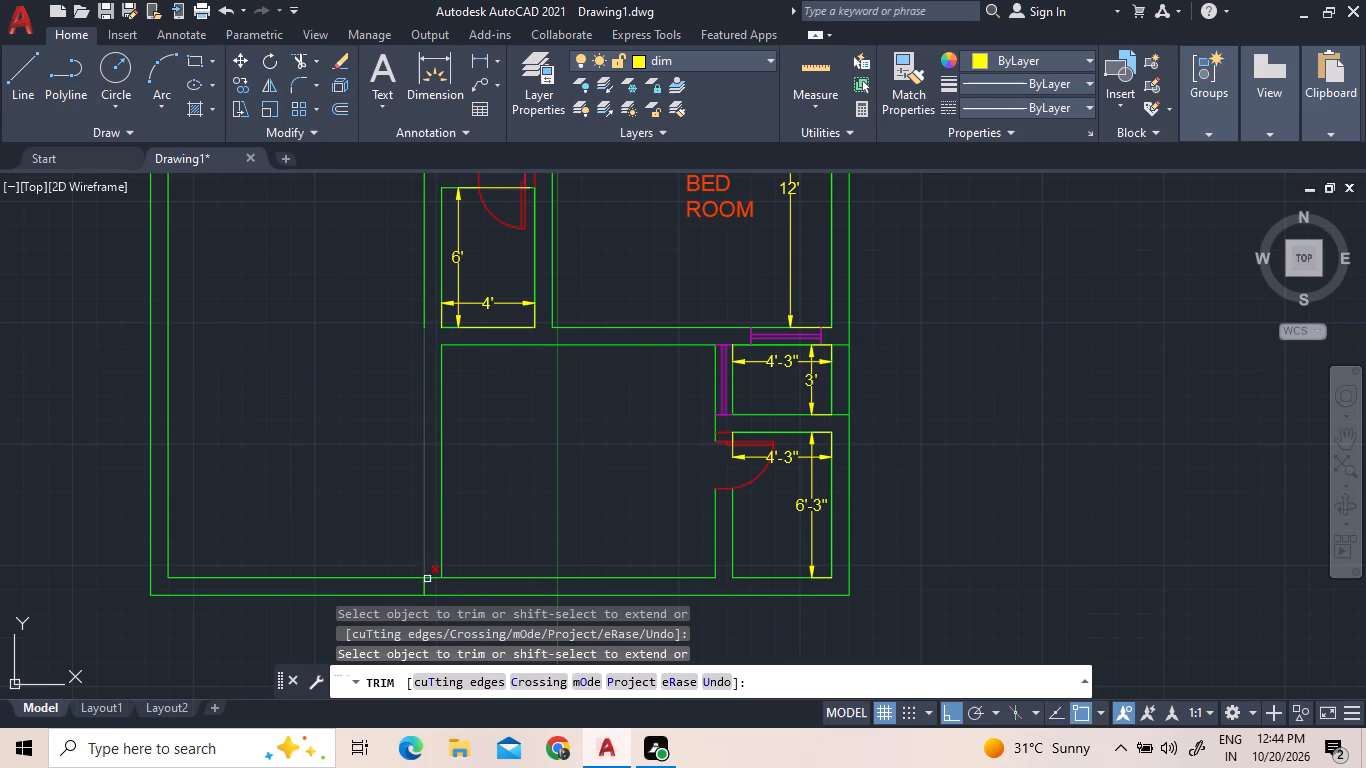
pyautogui.click(432, 574)
pyautogui.click(432, 578)
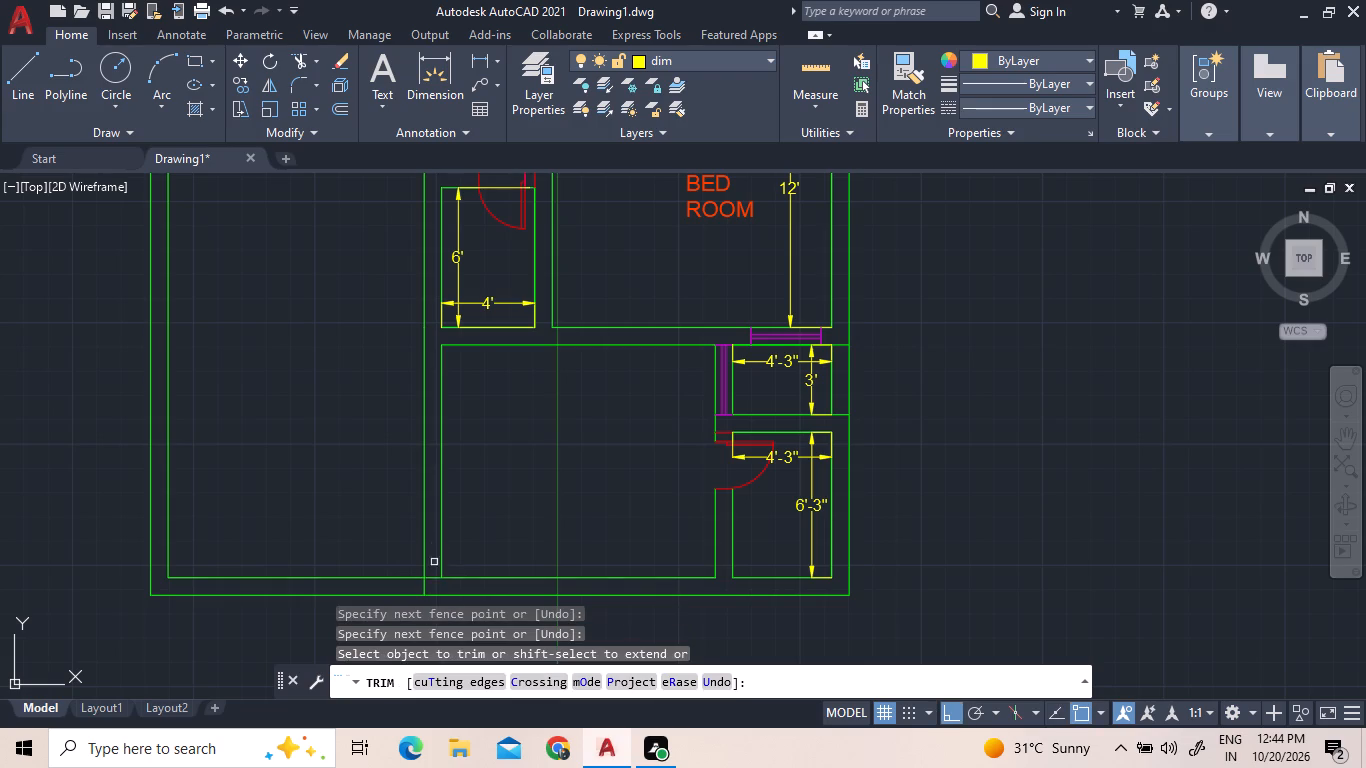
pyautogui.click(432, 578)
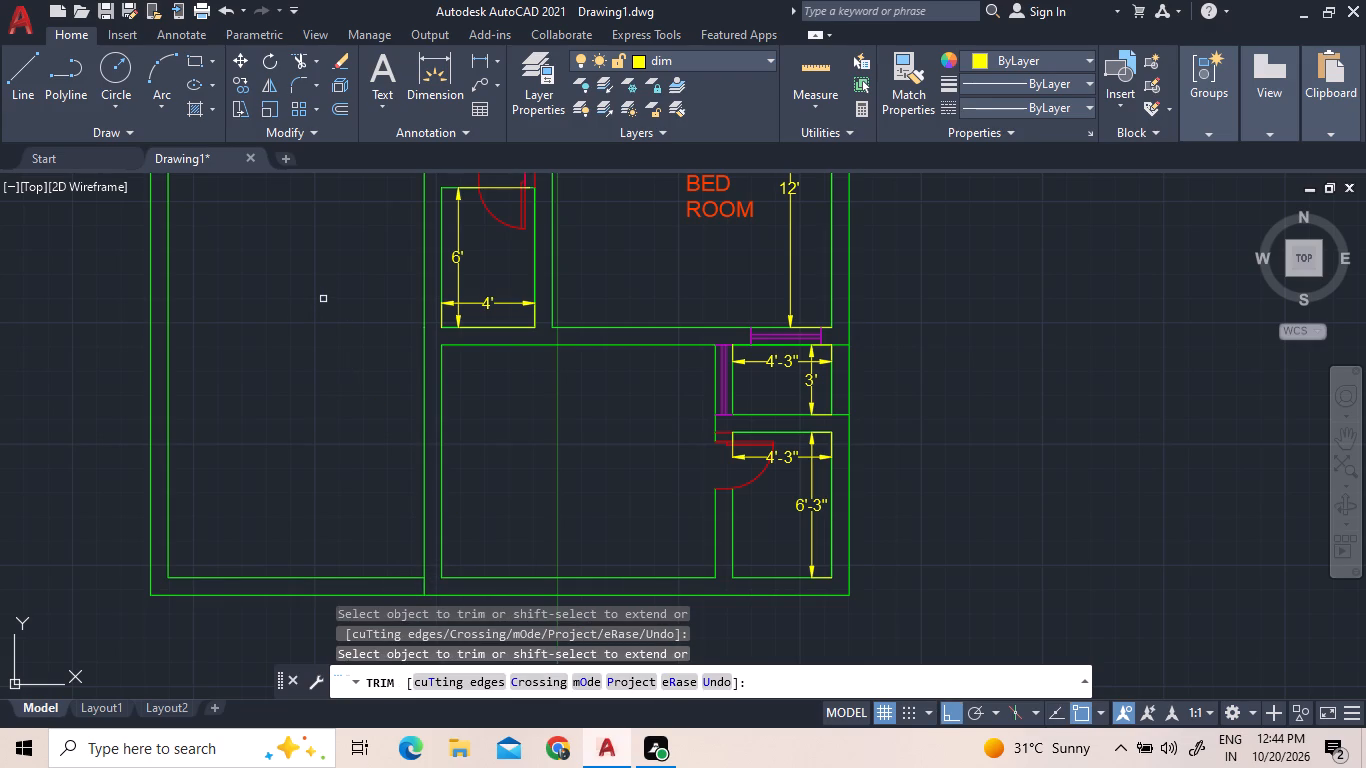
# Make window the current layer and draw a line across the south wall's thickness at the southern middle room's southwest inner corner.
pyautogui.scroll(-1, 482, 467)
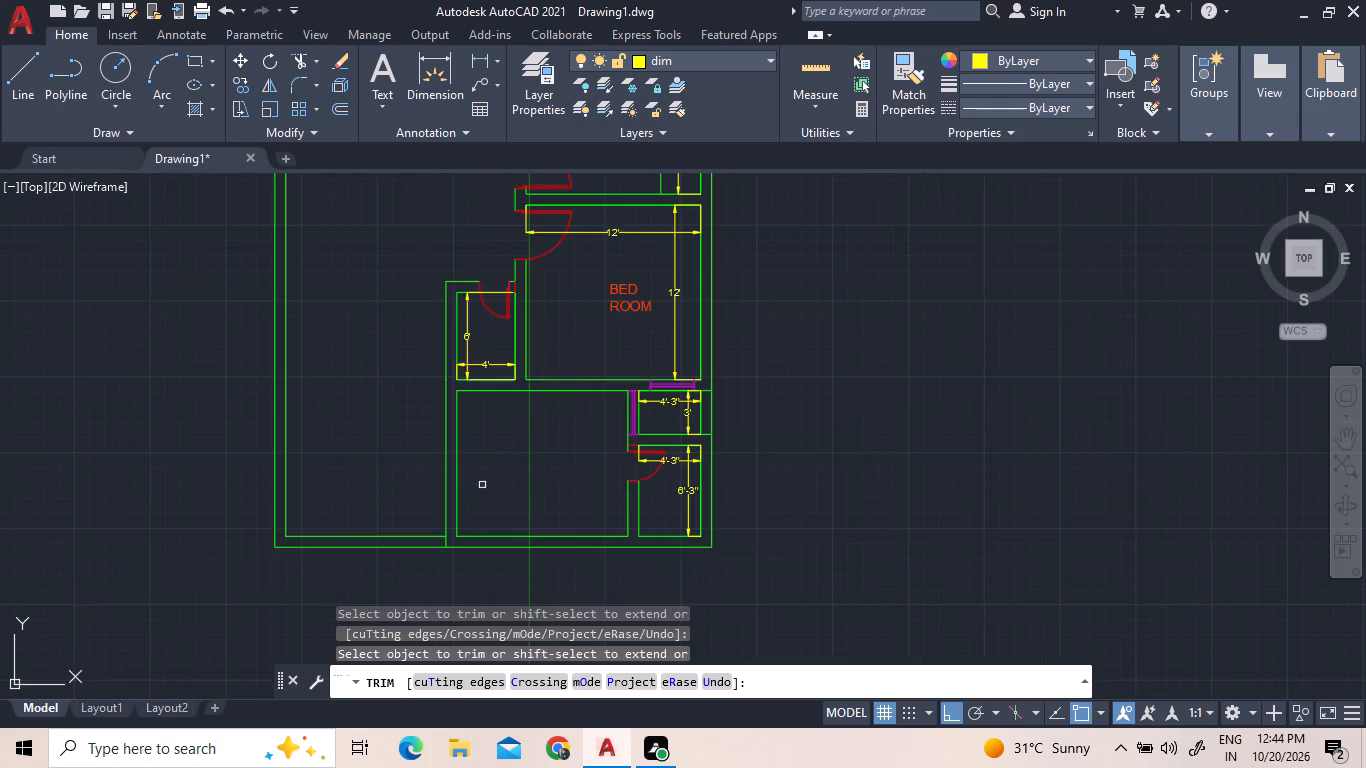
pyautogui.scroll(1, 481, 564)
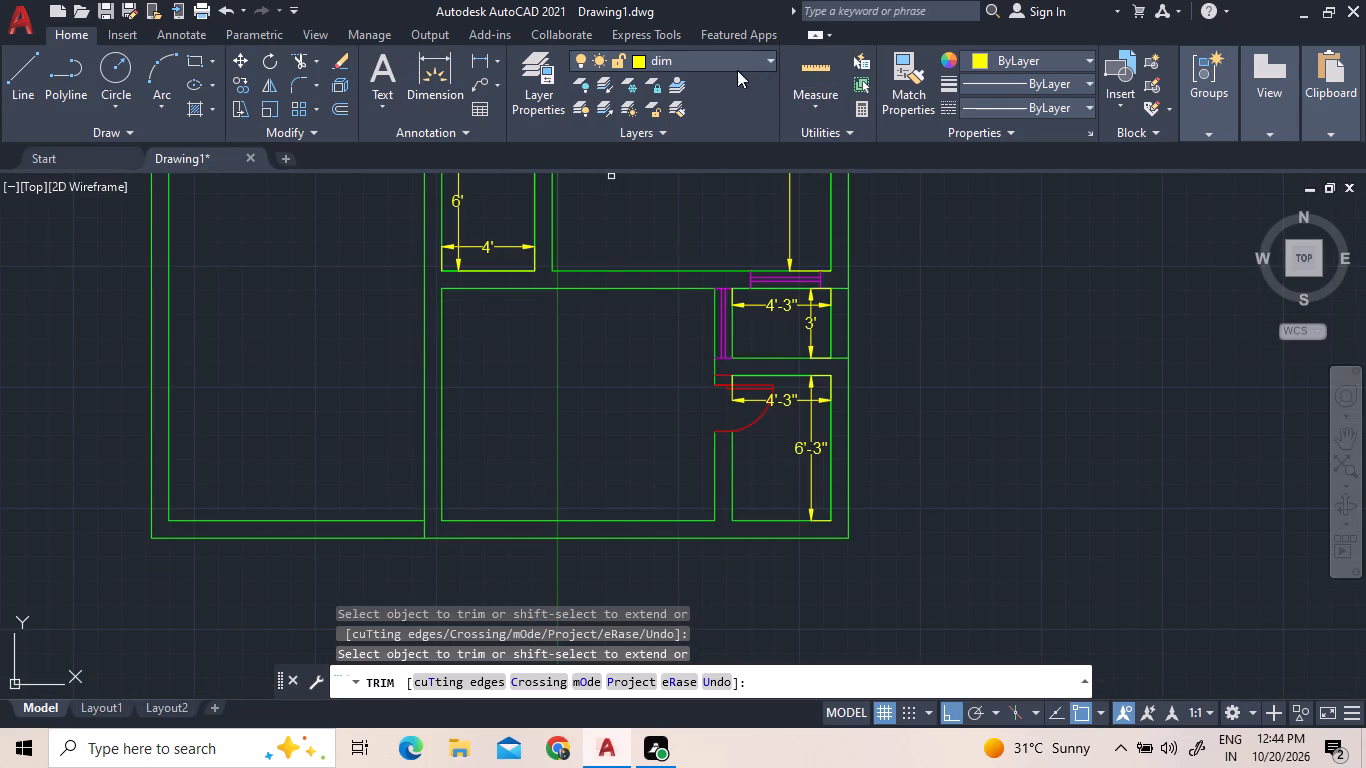
pyautogui.click(651, 54)
pyautogui.scroll(1, 656, 64)
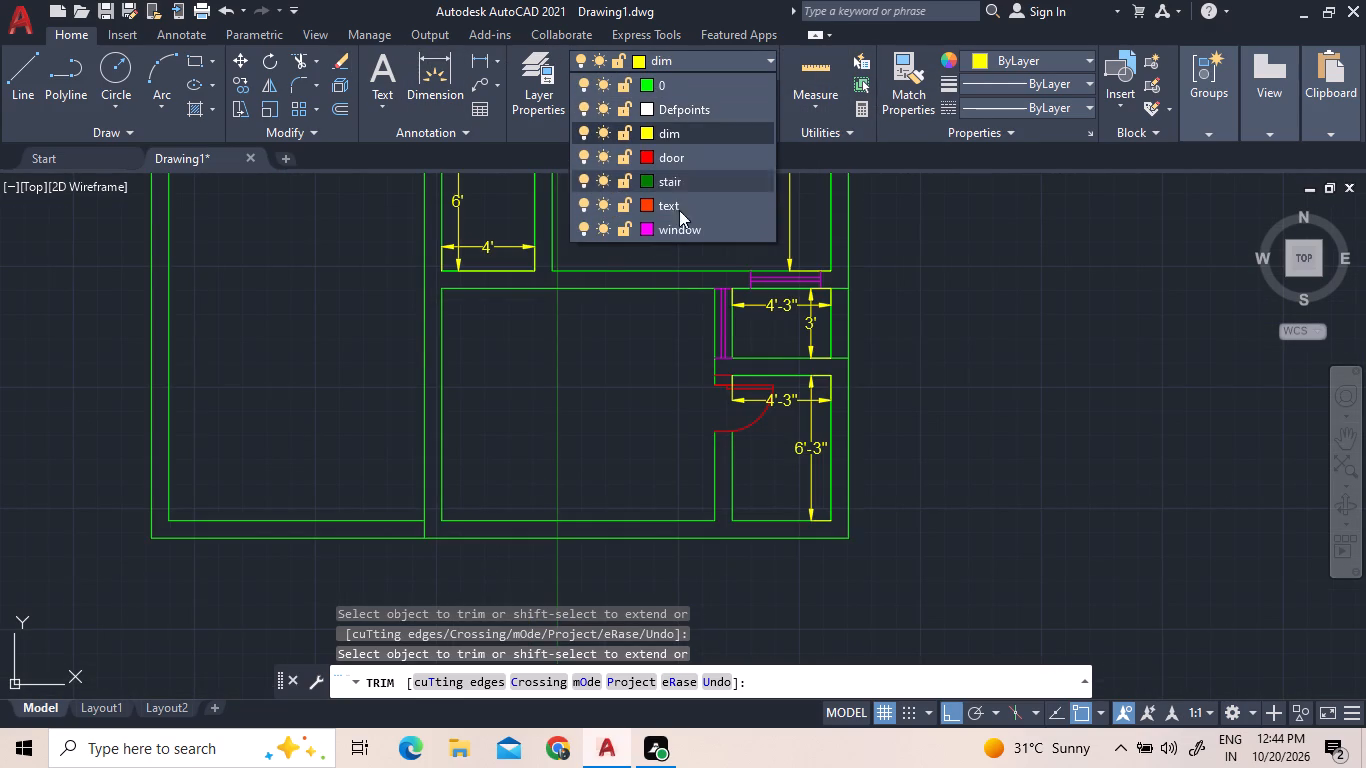
pyautogui.click(679, 228)
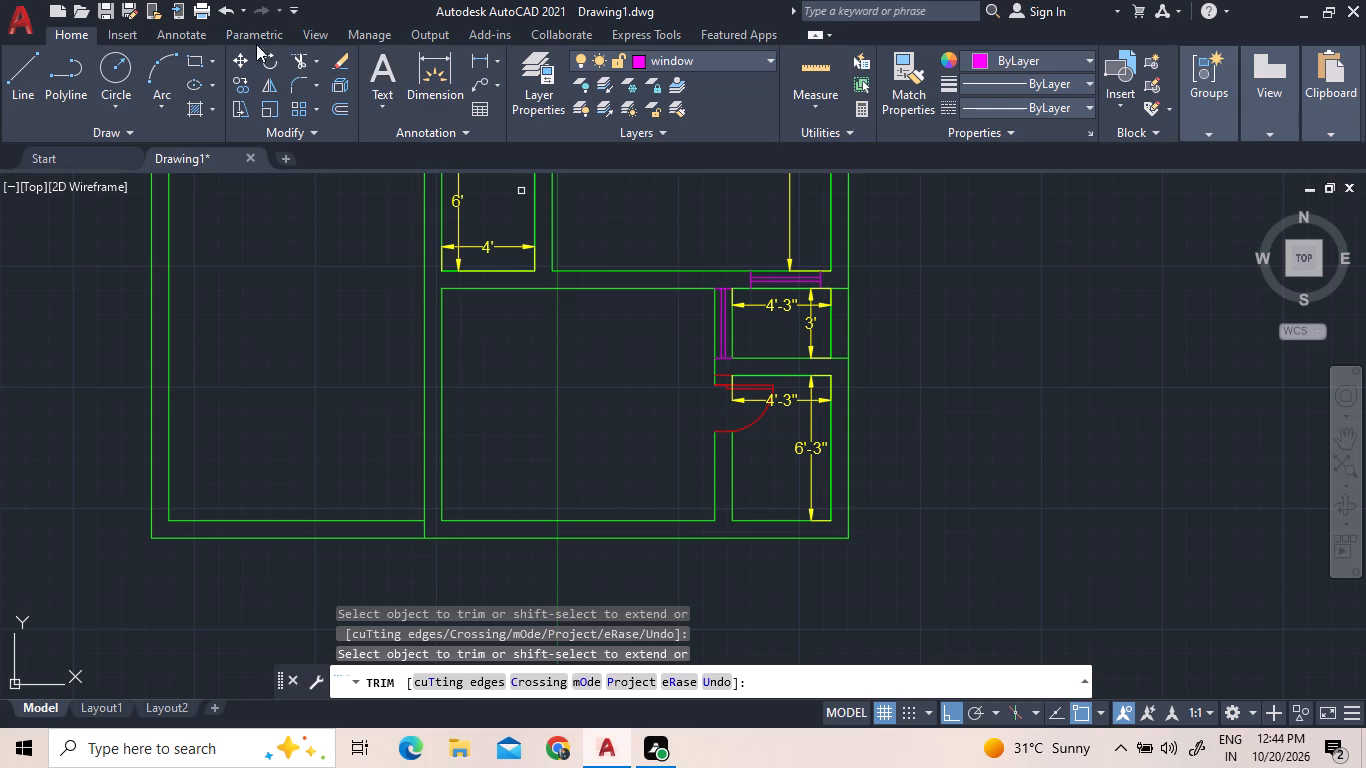
pyautogui.click(33, 67)
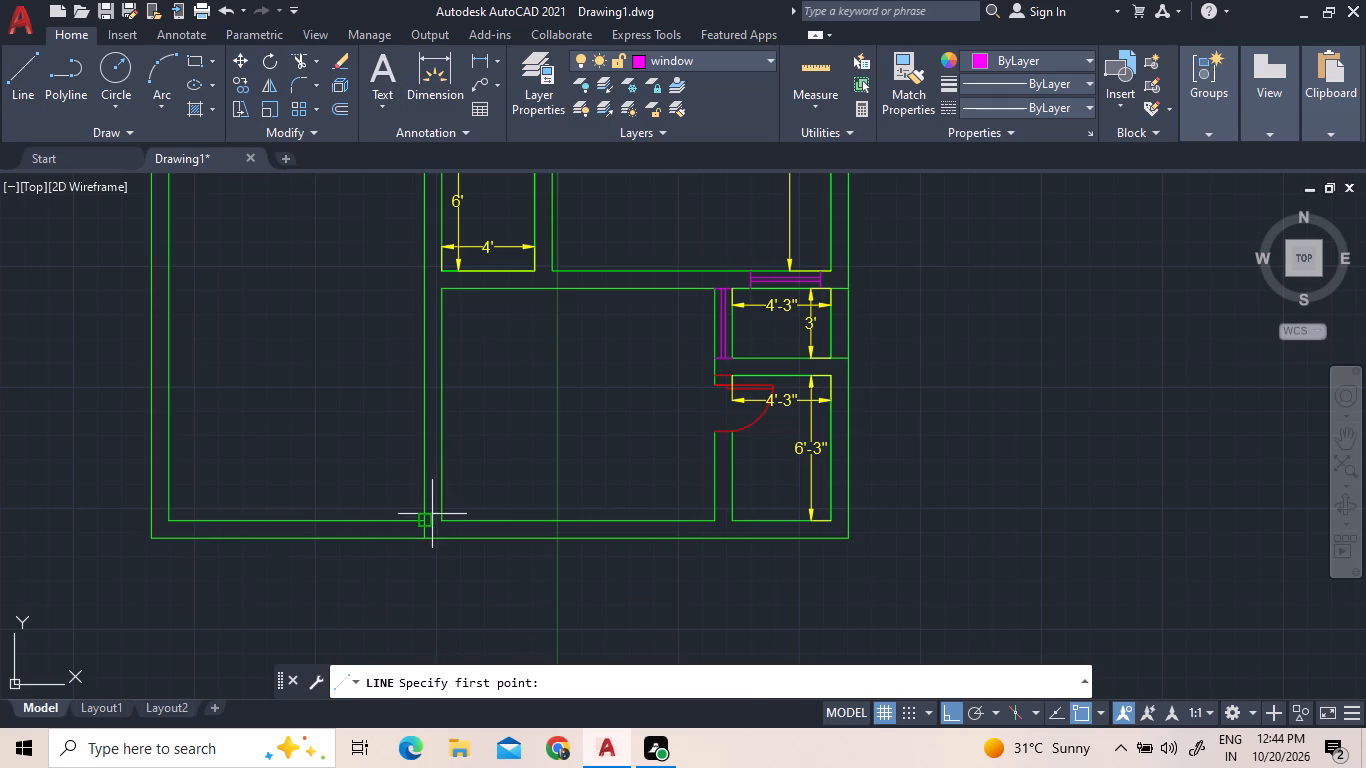
pyautogui.click(443, 519)
pyautogui.scroll(4, 441, 549)
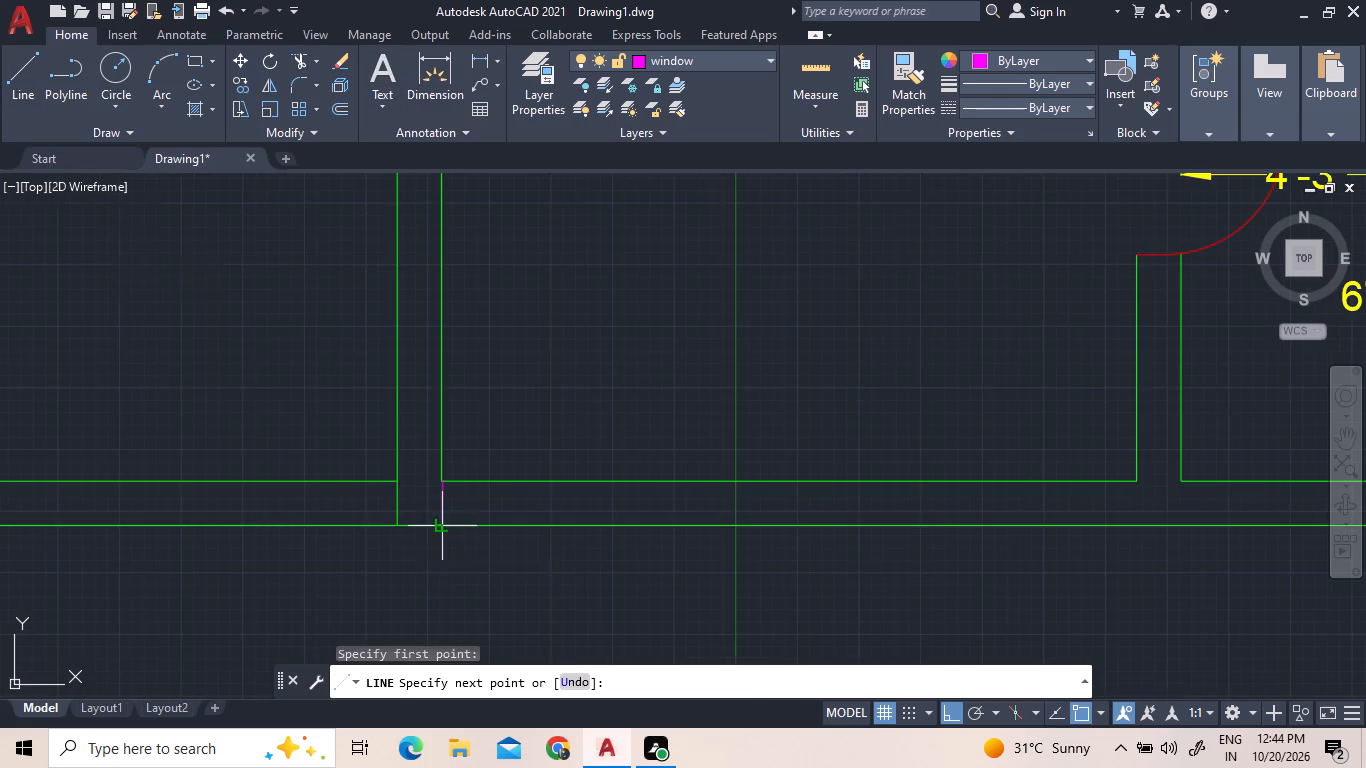
pyautogui.click(450, 537)
pyautogui.rightClick(486, 322)
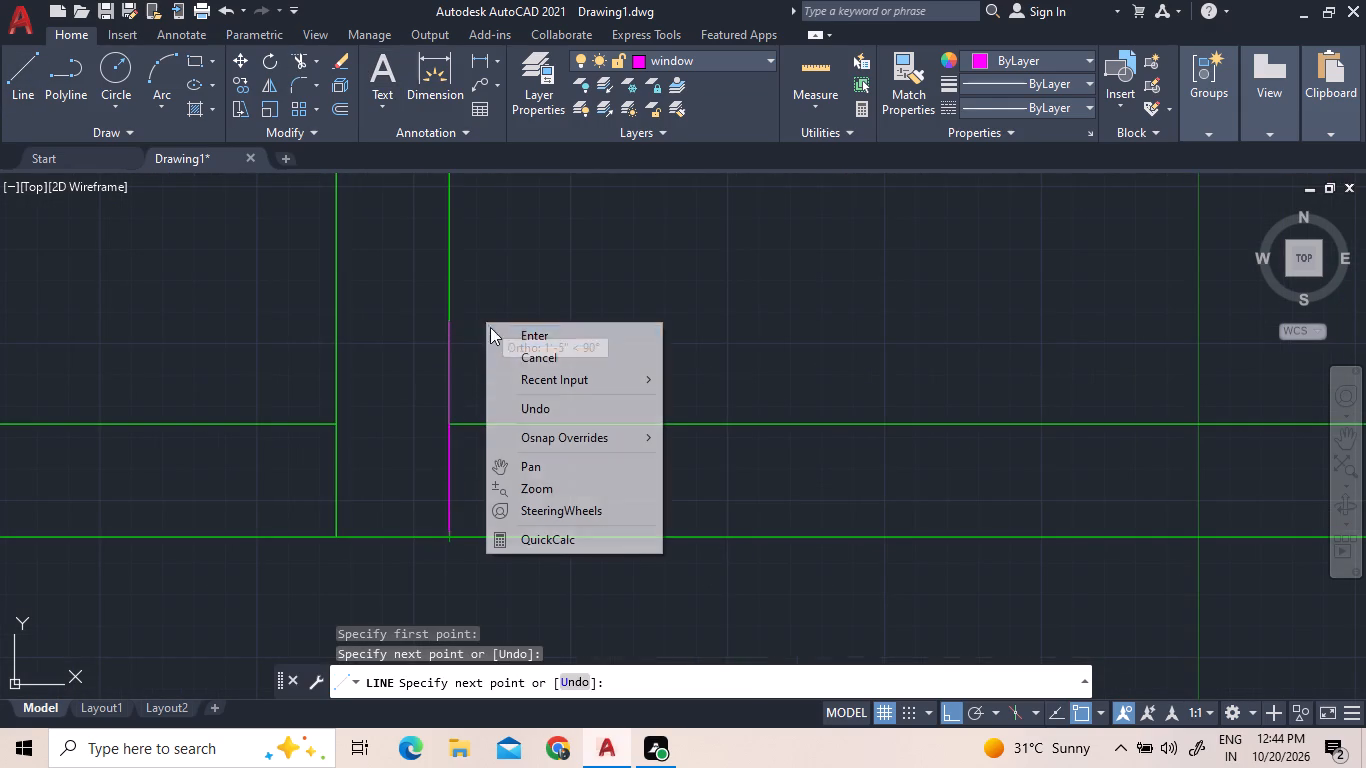
pyautogui.click(524, 352)
pyautogui.scroll(-3, 524, 352)
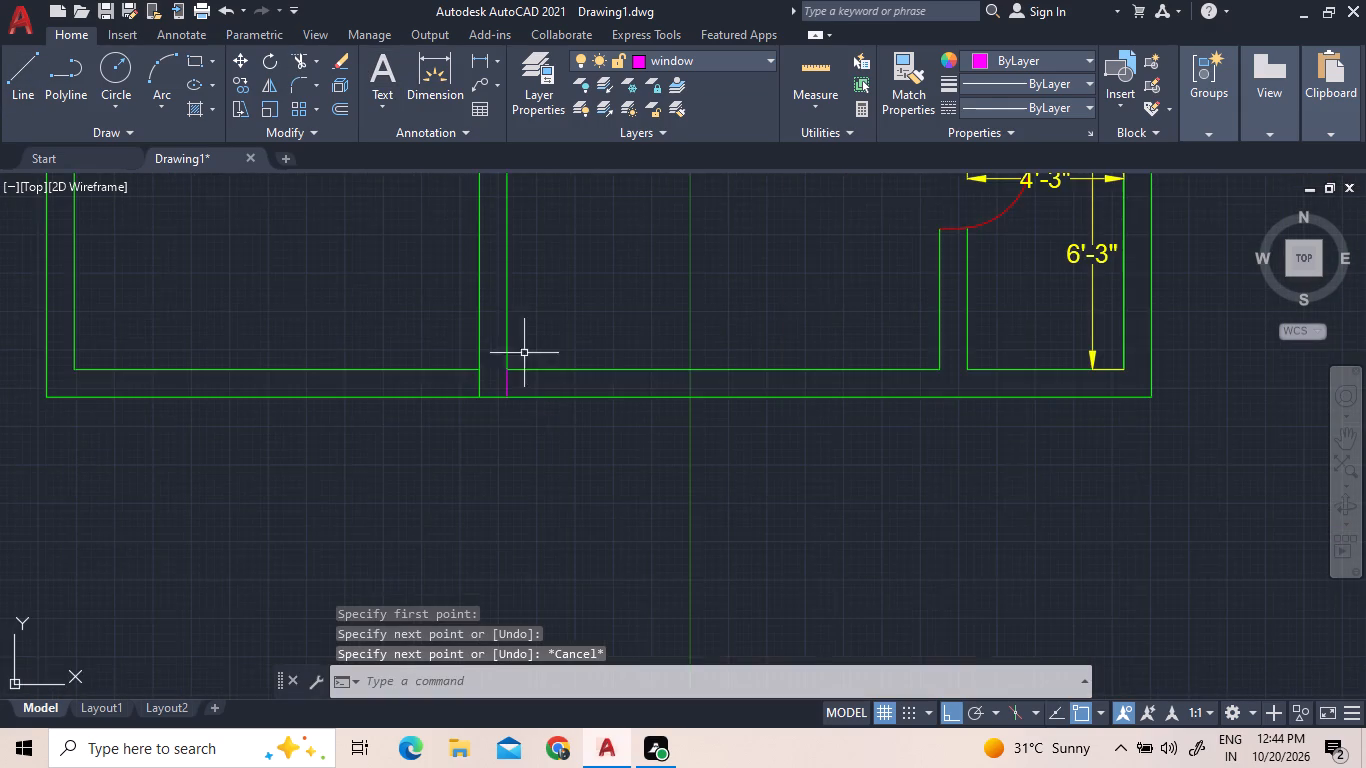
# Offset the short line across the south wall 5" to the east.
pyautogui.scroll(-2, 596, 373)
pyautogui.scroll(1, 604, 361)
pyautogui.middleClick(905, 308)
pyautogui.scroll(1, 905, 308)
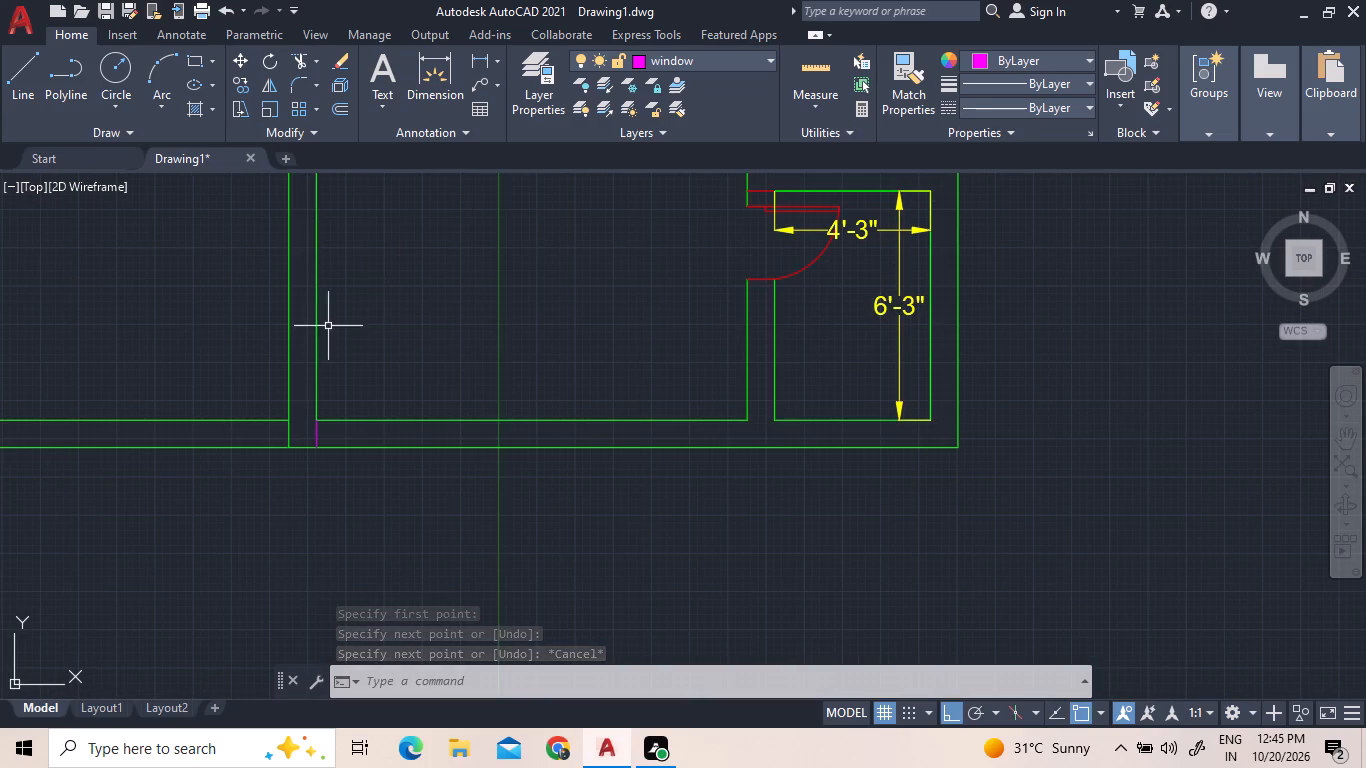
pyautogui.click(345, 110)
pyautogui.scroll(2, 410, 479)
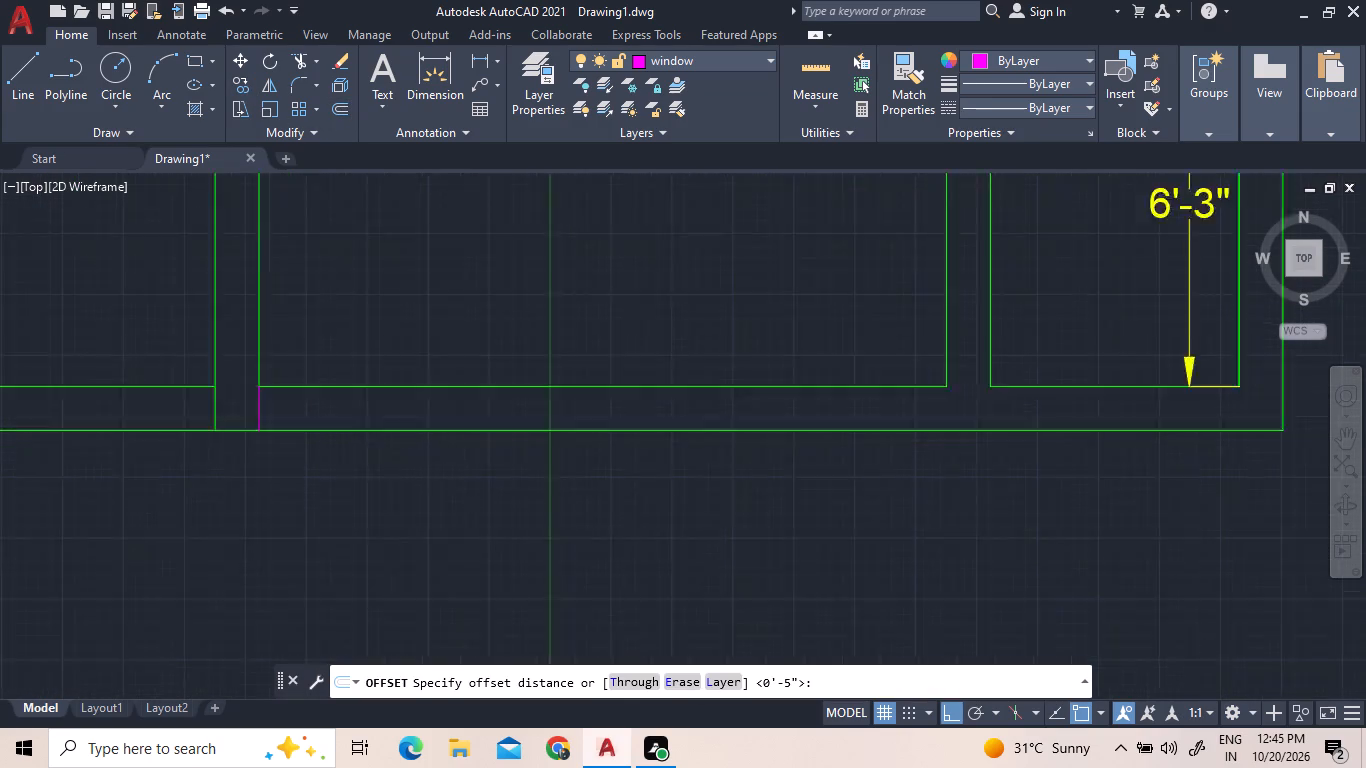
pyautogui.press('Return')
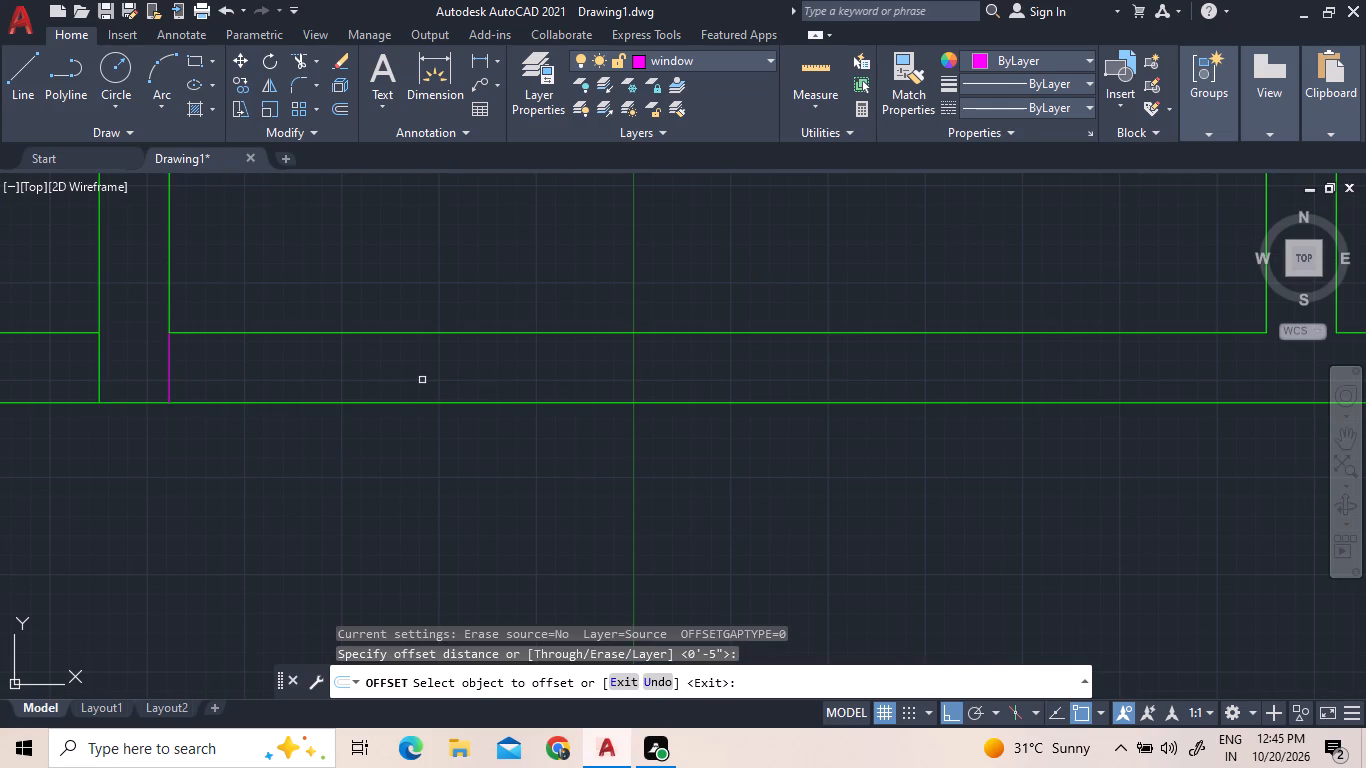
pyautogui.click(167, 368)
pyautogui.click(198, 374)
pyautogui.scroll(-3, 202, 389)
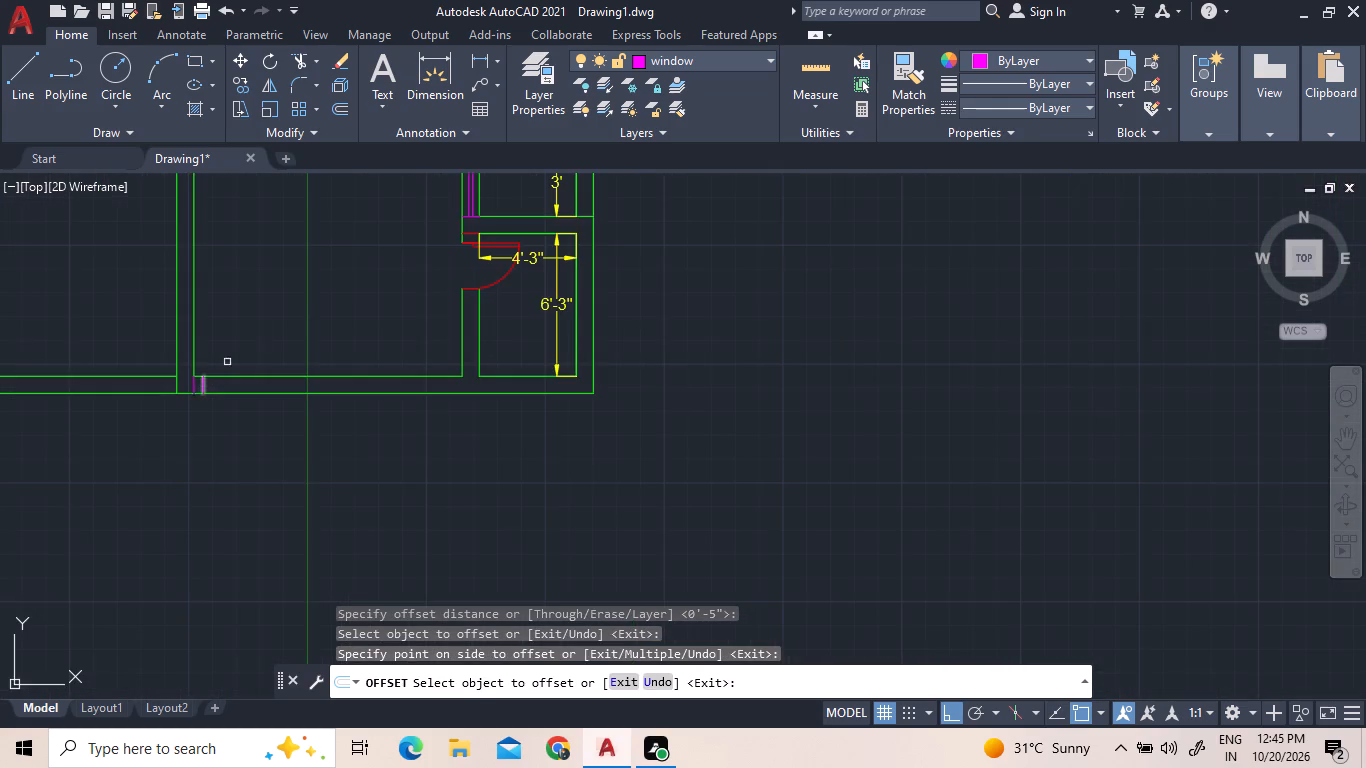
pyautogui.scroll(2, 227, 346)
pyautogui.rightClick(186, 447)
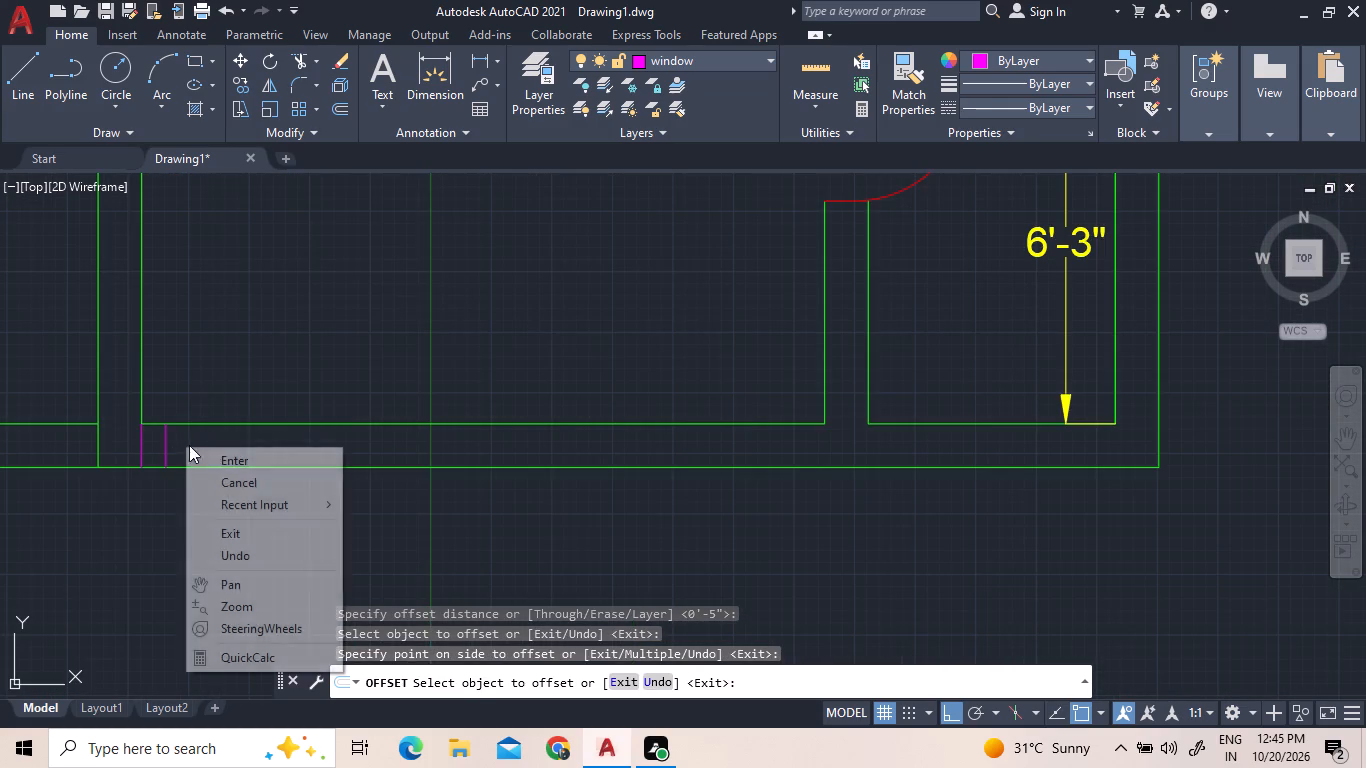
pyautogui.click(220, 465)
# Move both short lines across the south wall to the door layer.
pyautogui.click(216, 451)
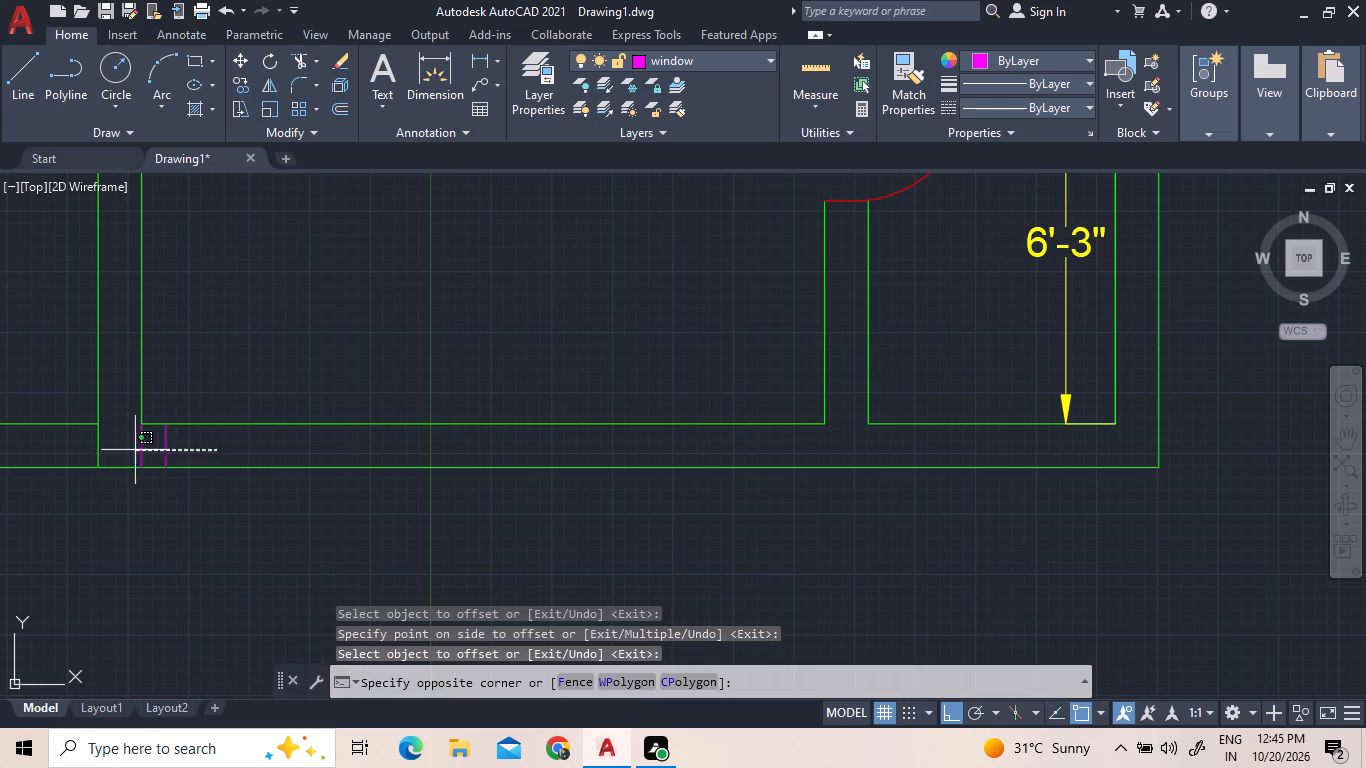
pyautogui.click(128, 448)
pyautogui.click(688, 60)
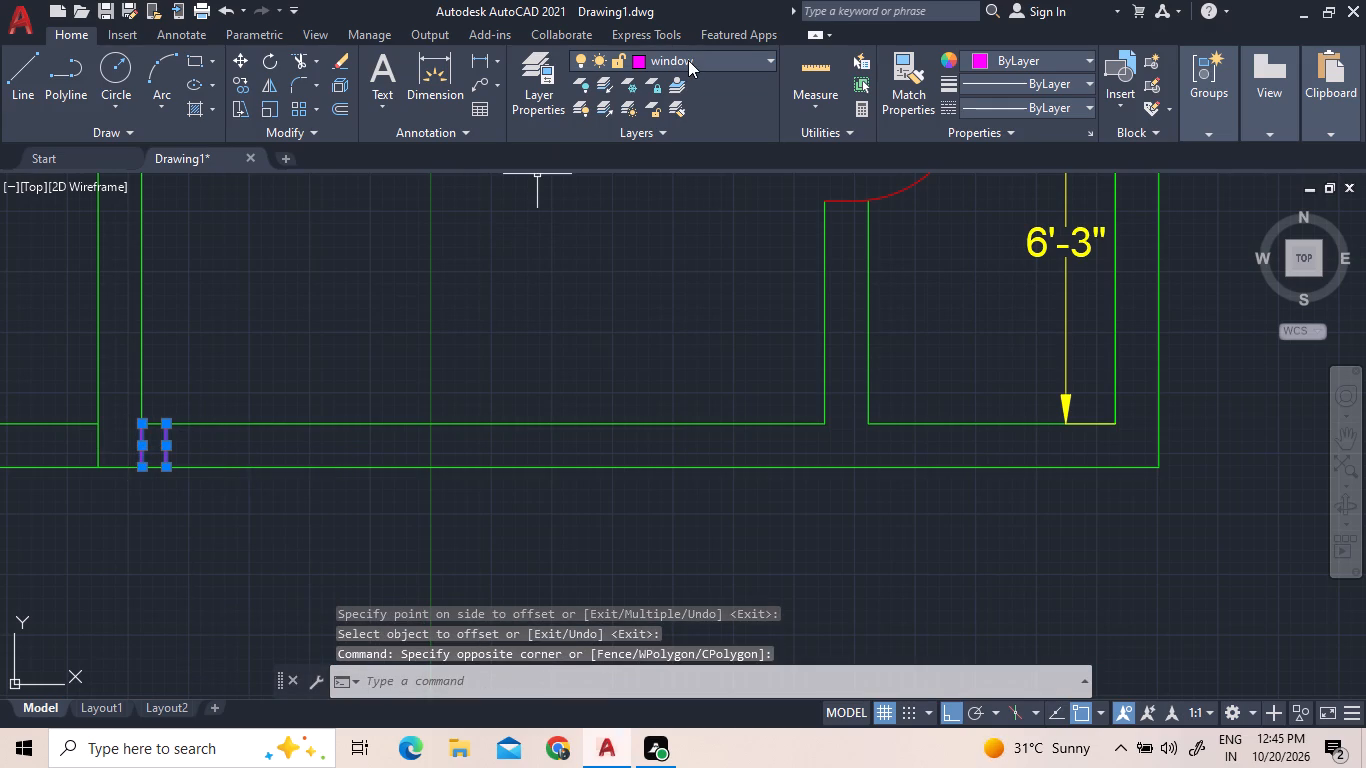
pyautogui.click(663, 163)
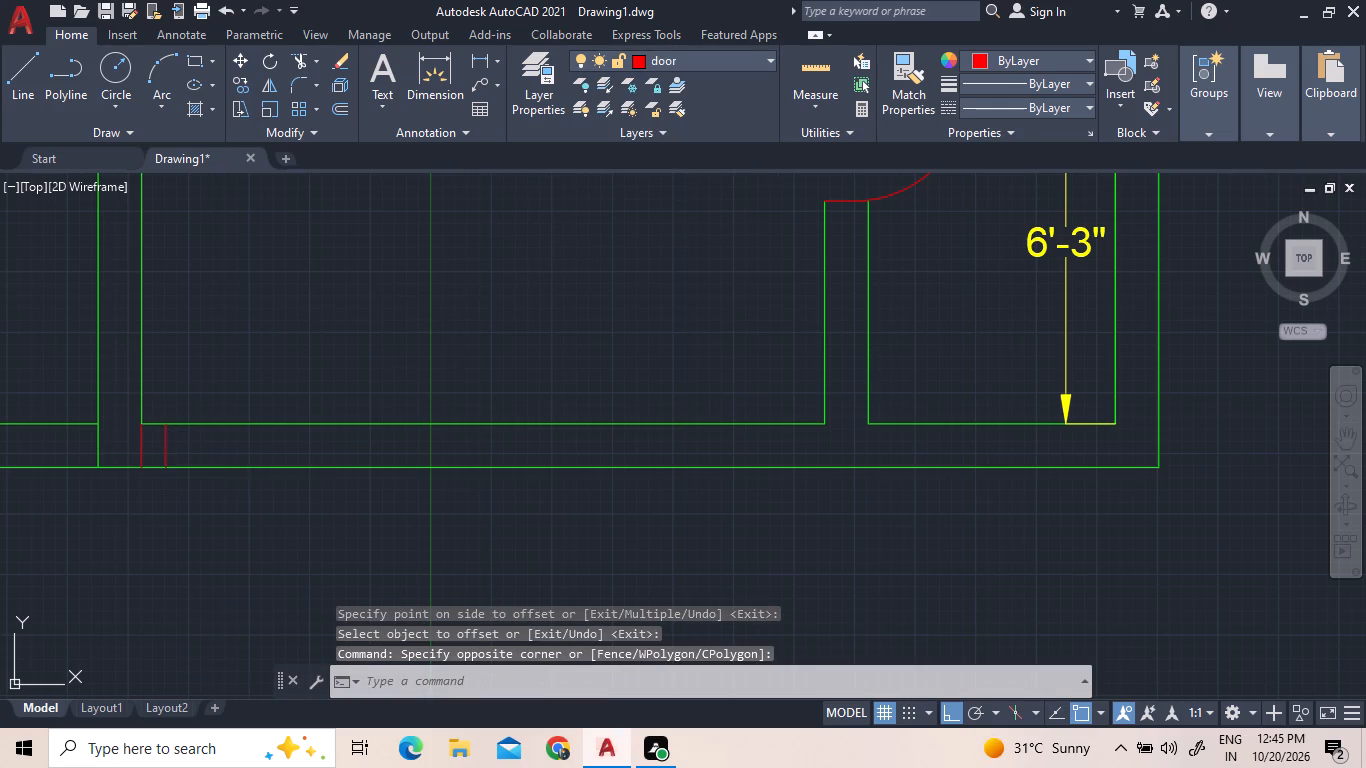
pyautogui.press('Escape')
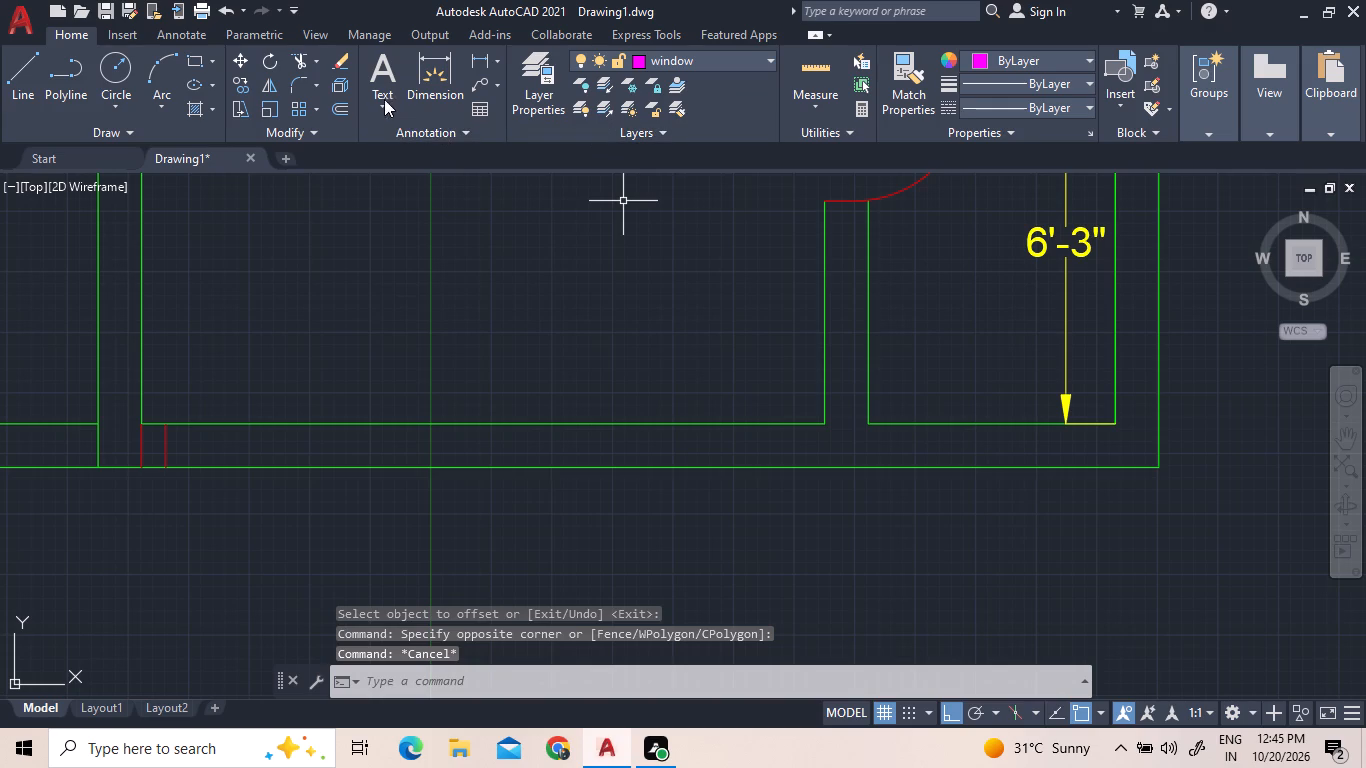
# Make door the current layer and insert a Door - Imperial block from the tool palettes inside the southern middle room.
pyautogui.write('TP')
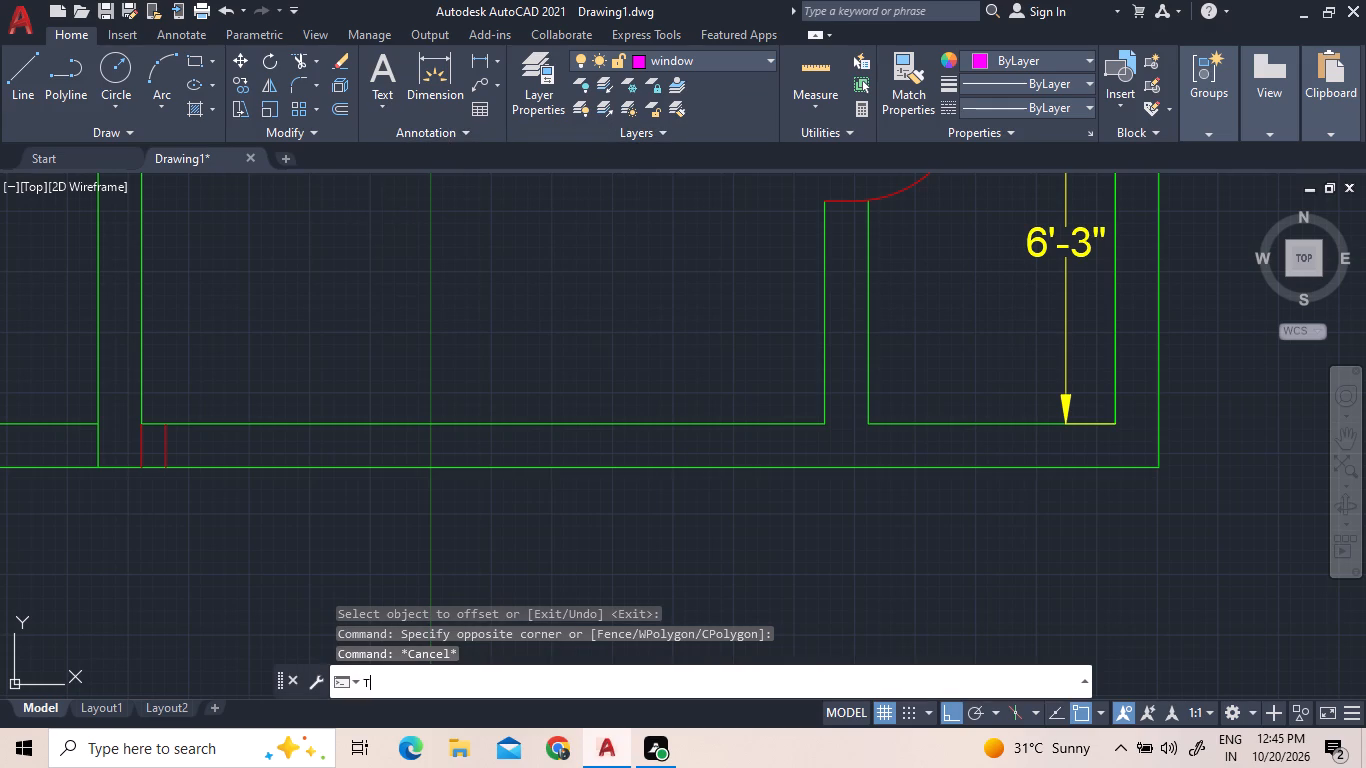
pyautogui.press('Return')
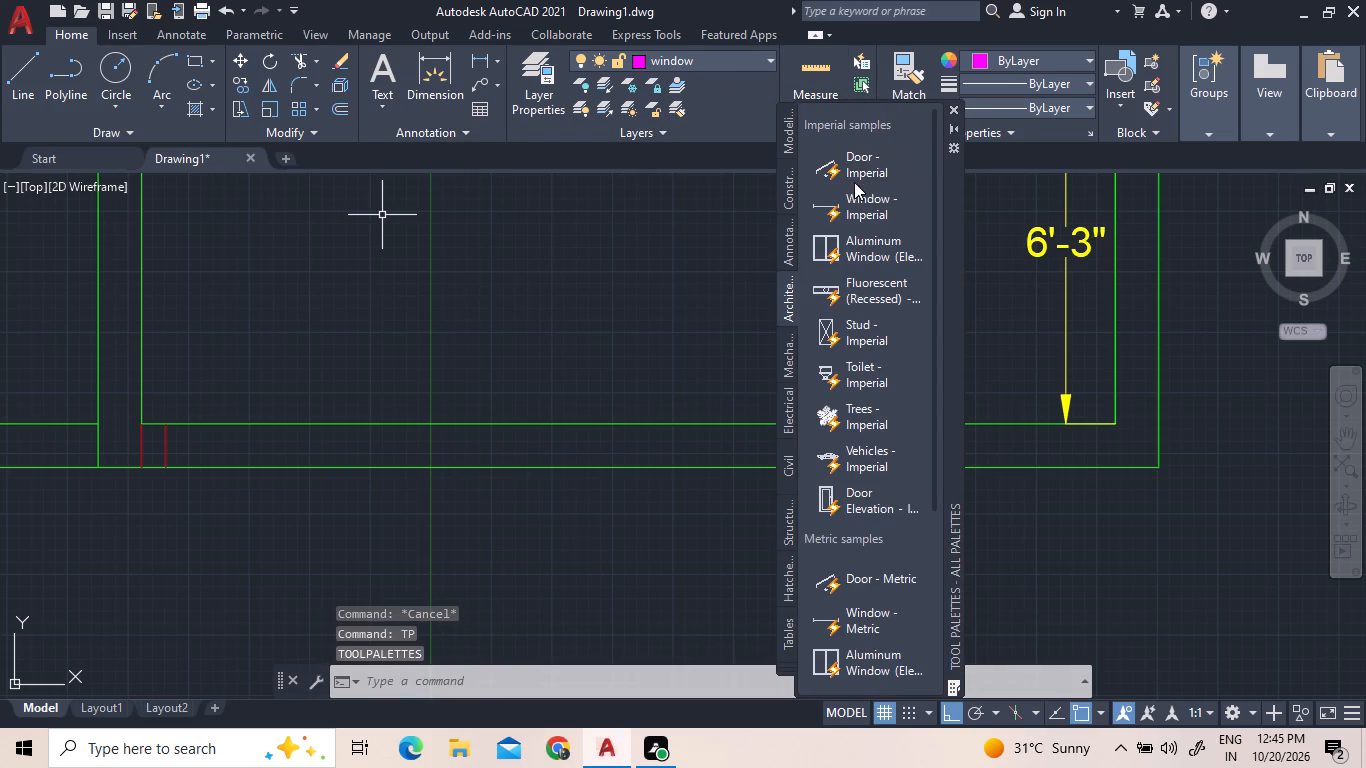
pyautogui.click(742, 63)
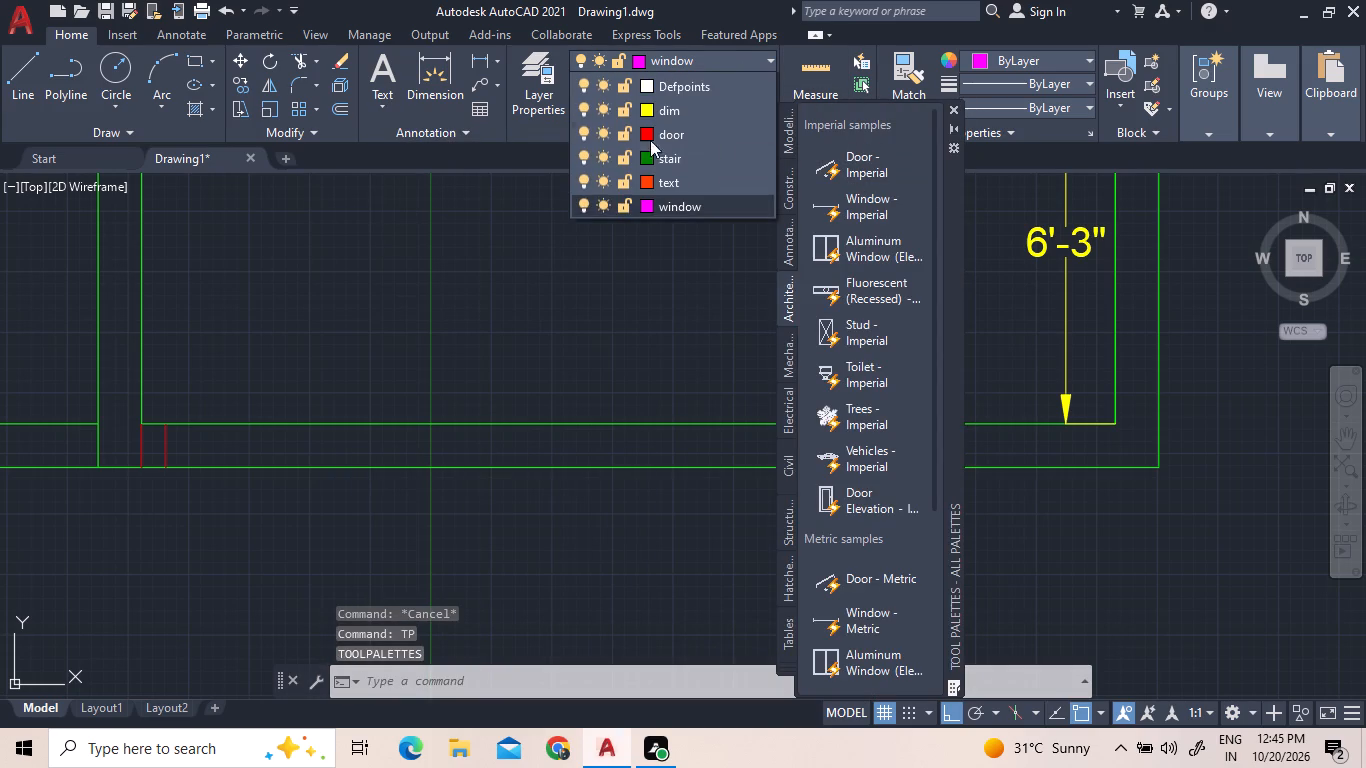
pyautogui.click(616, 161)
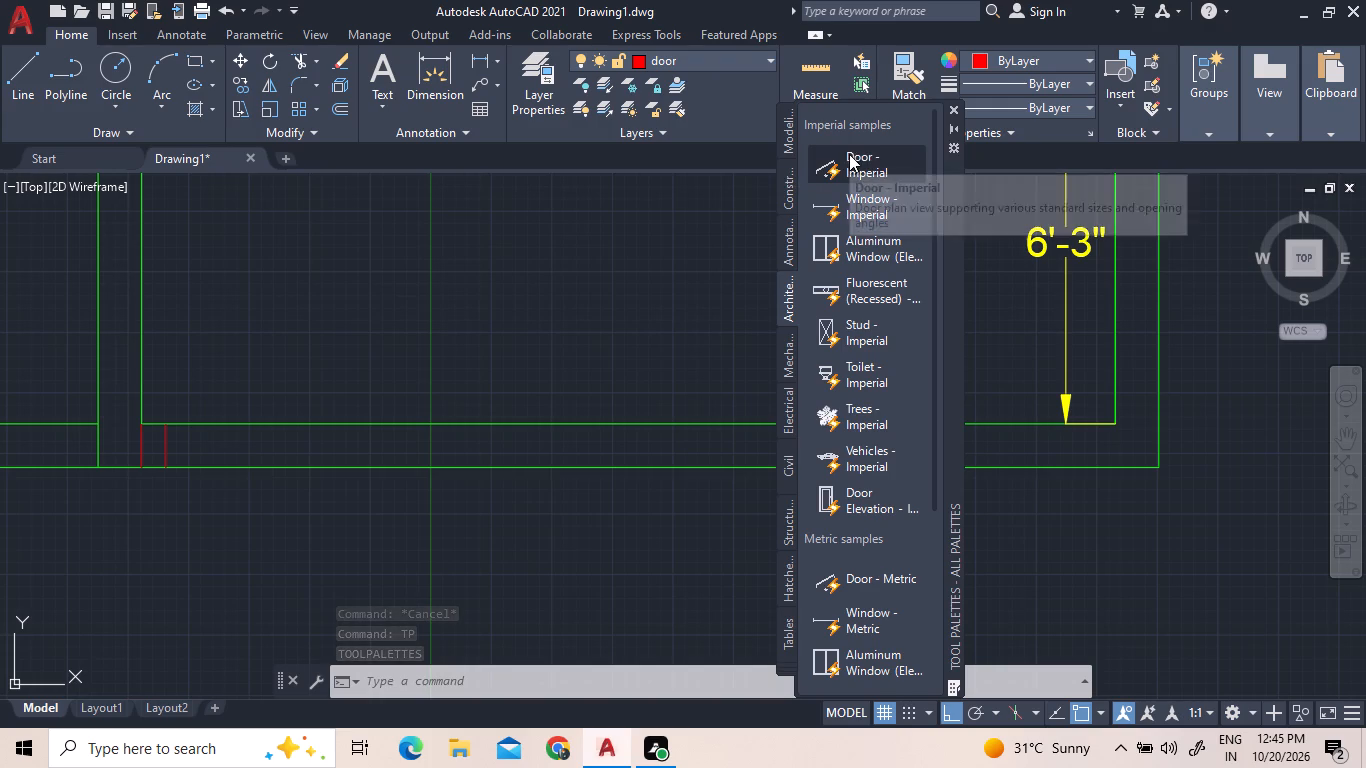
pyautogui.moveTo(849, 154); pyautogui.dragTo(415, 251)
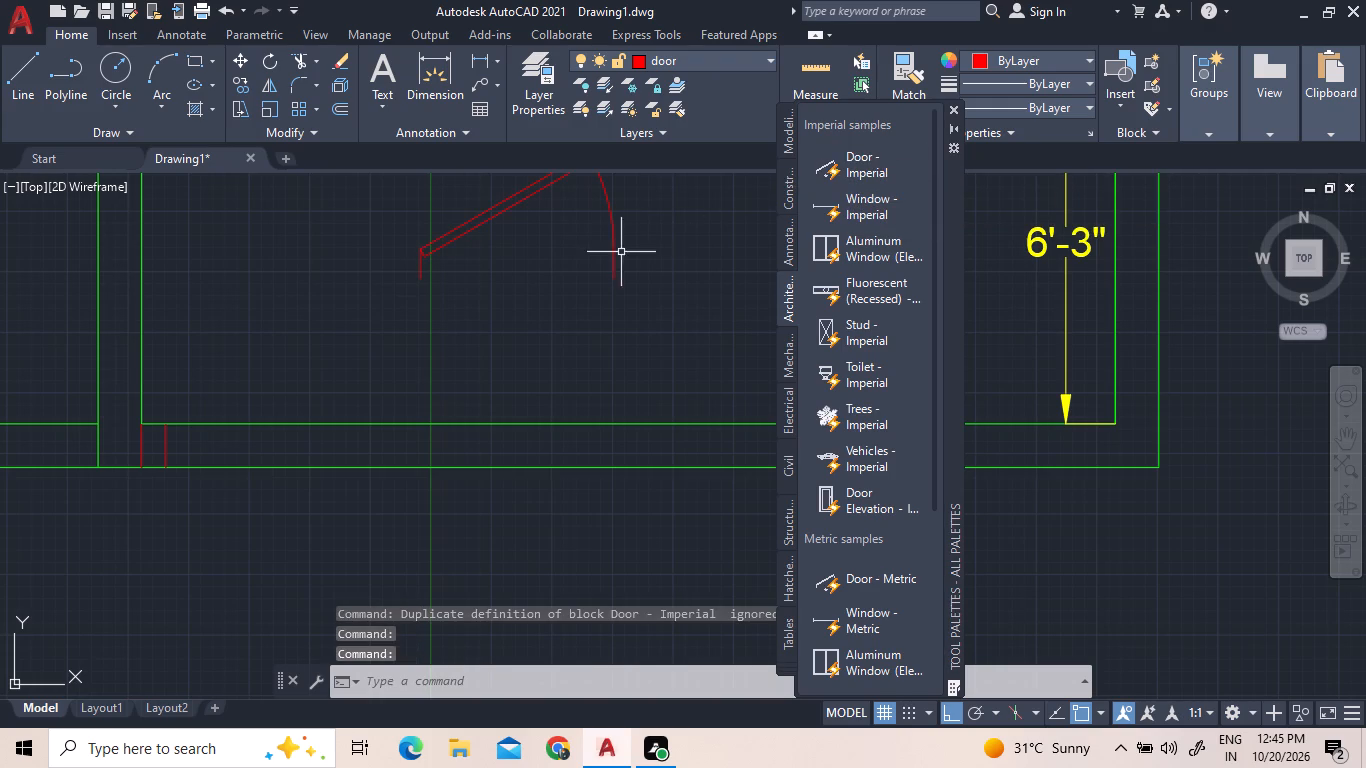
pyautogui.click(951, 108)
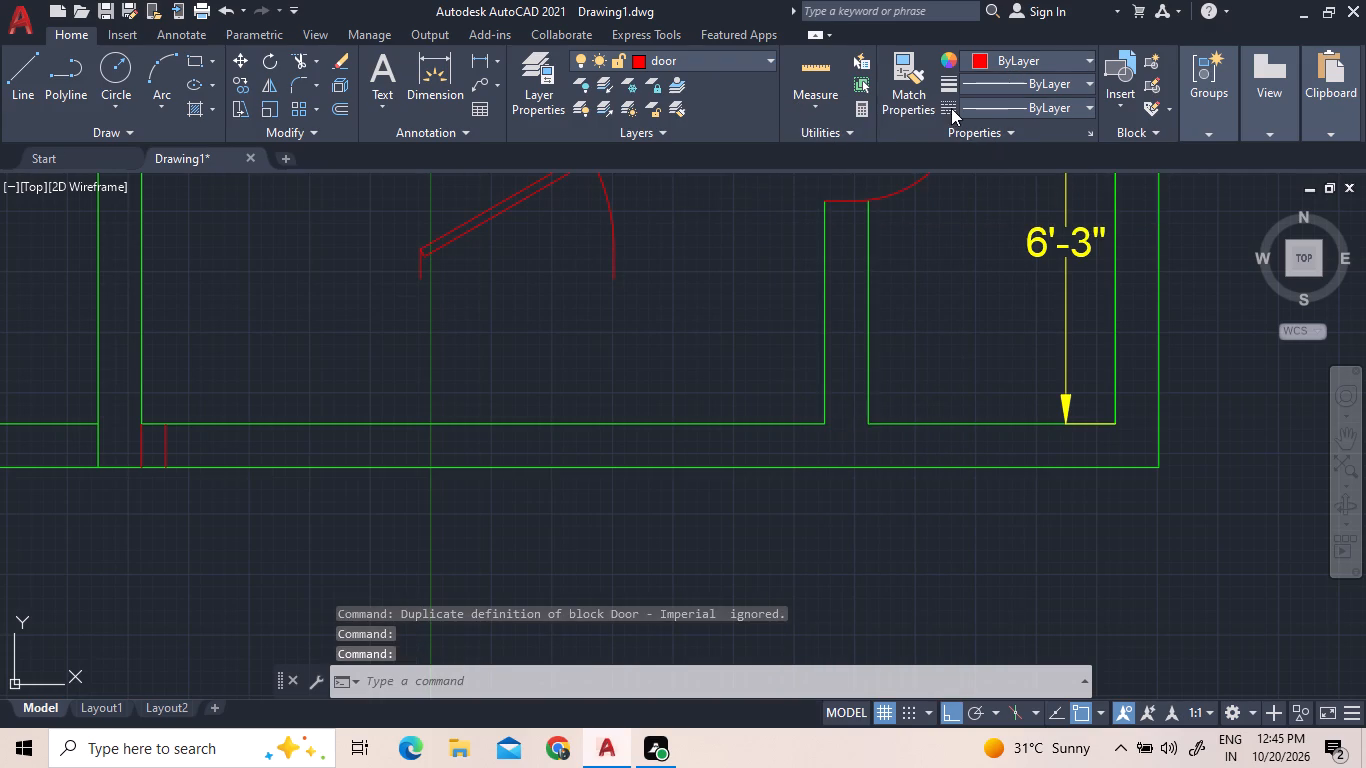
# Set the inserted door block's opening angle to Open 90°.
pyautogui.moveTo(585, 256); pyautogui.dragTo(573, 249)
pyautogui.click(443, 199)
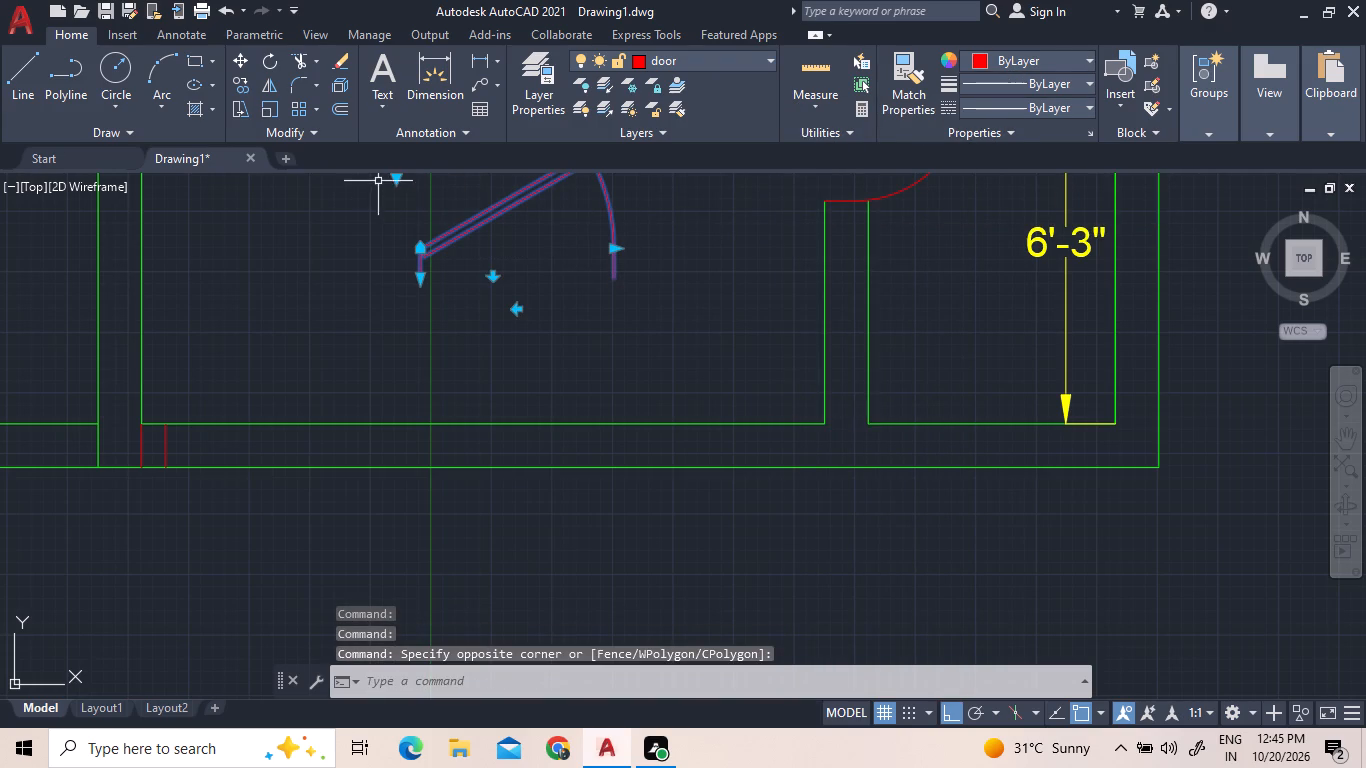
pyautogui.click(396, 178)
pyautogui.click(409, 253)
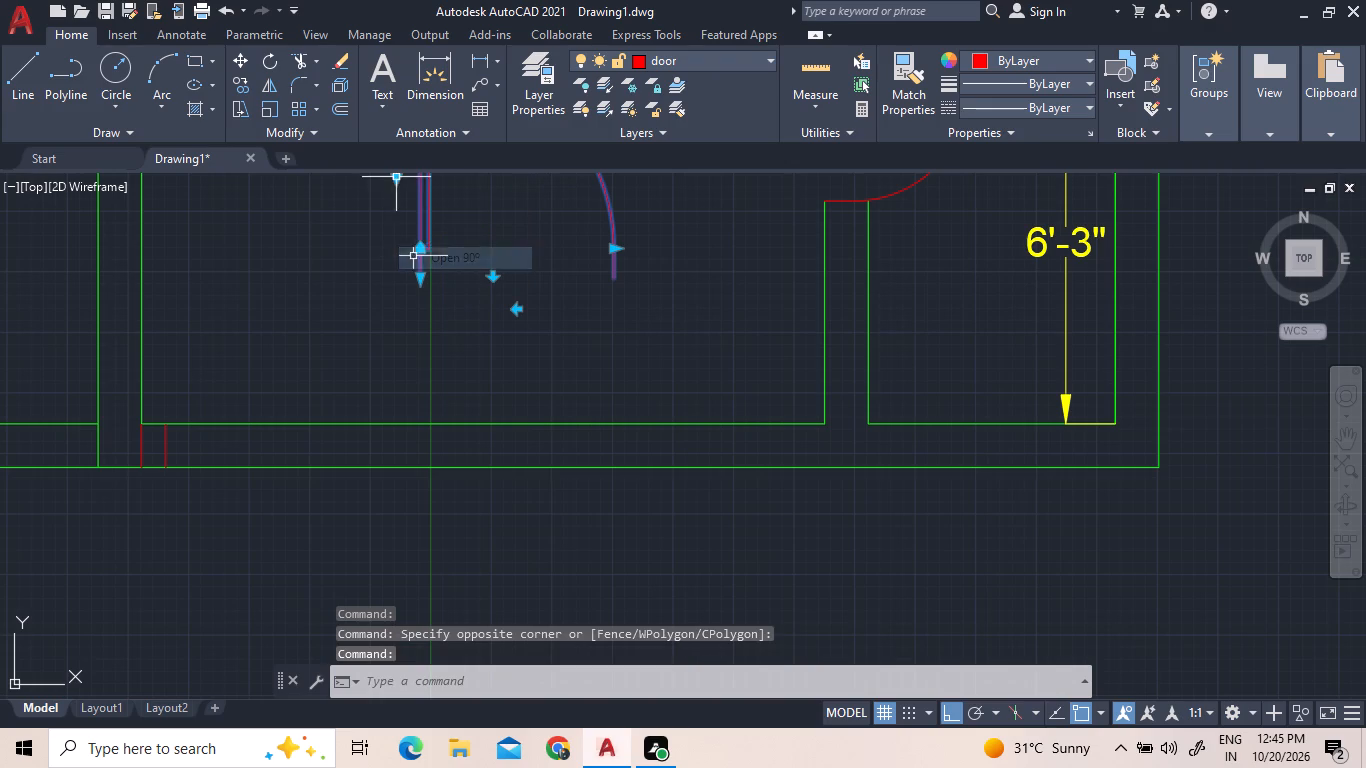
# Move the door from its jamb's lower end to the outer end of the eastern short line across the south wall.
pyautogui.rightClick(441, 255)
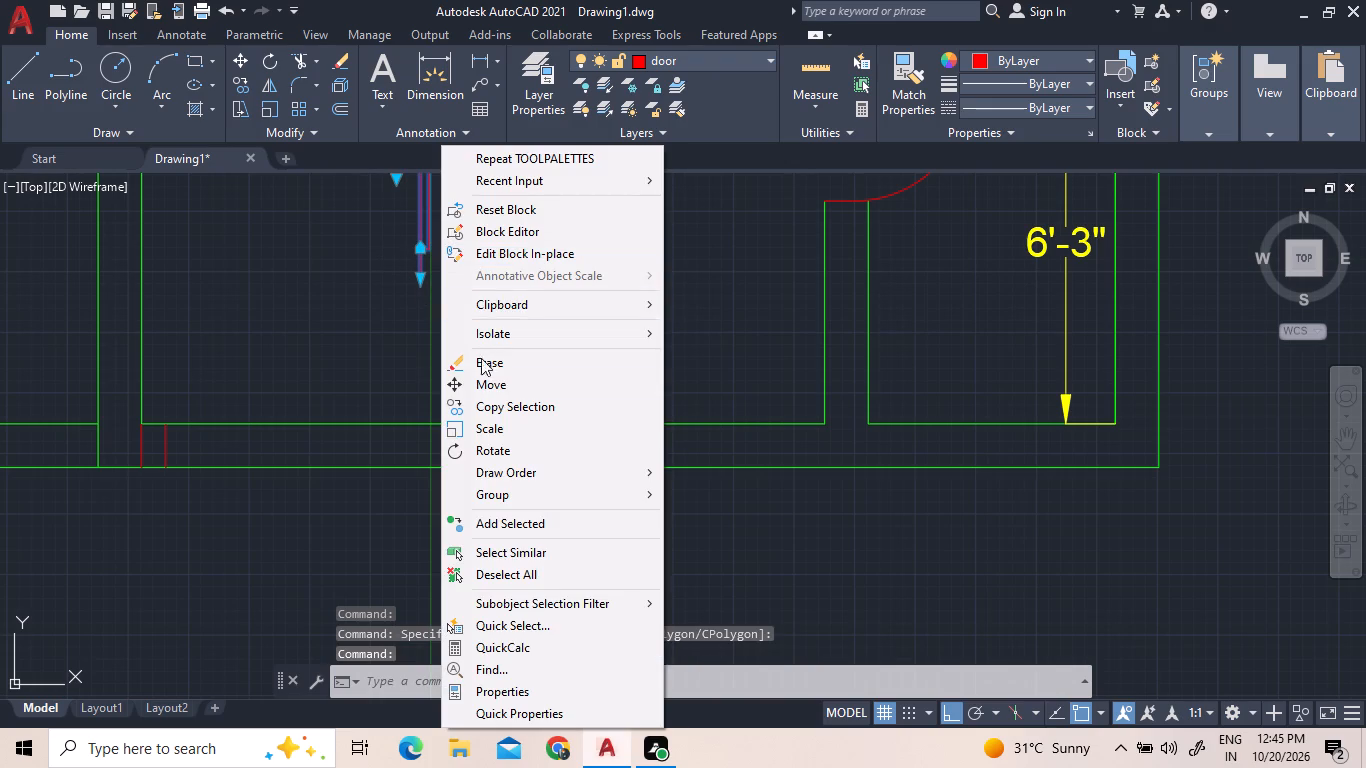
pyautogui.click(515, 382)
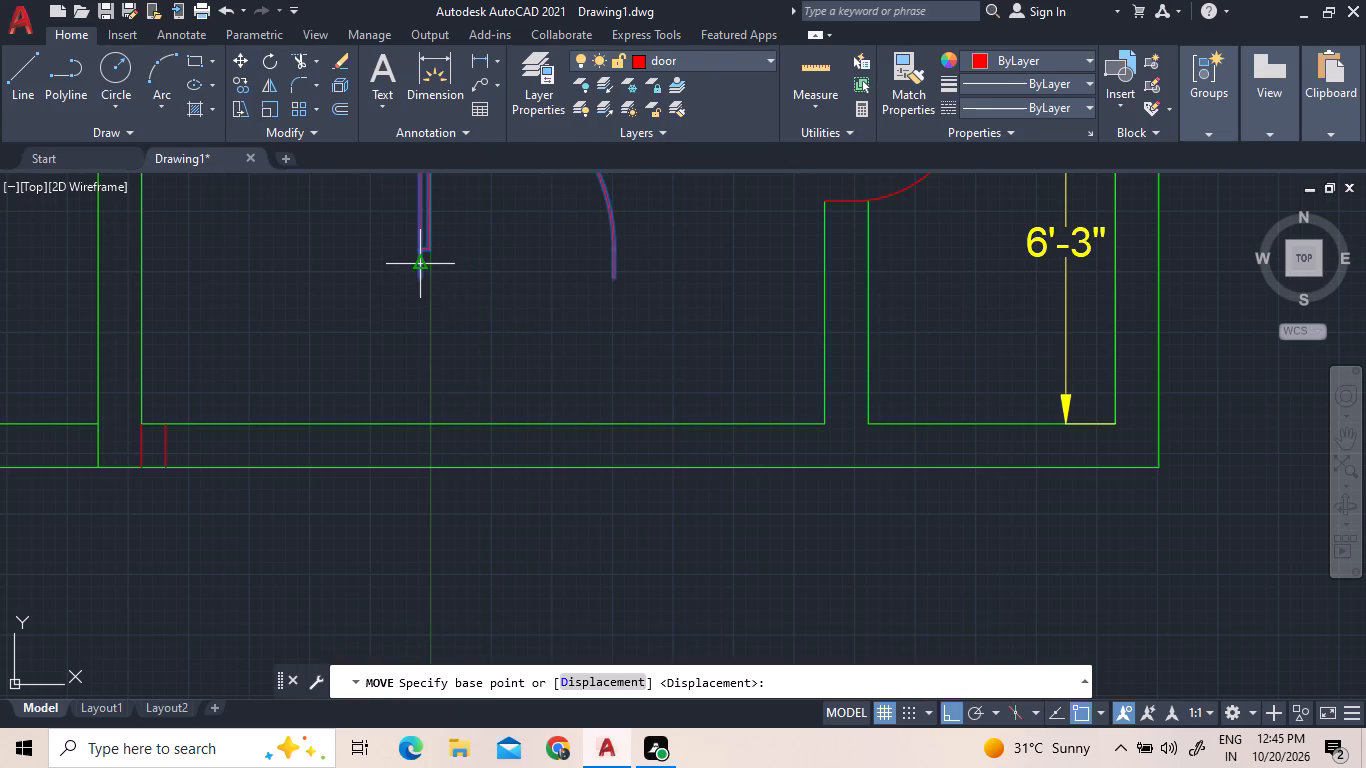
pyautogui.click(420, 278)
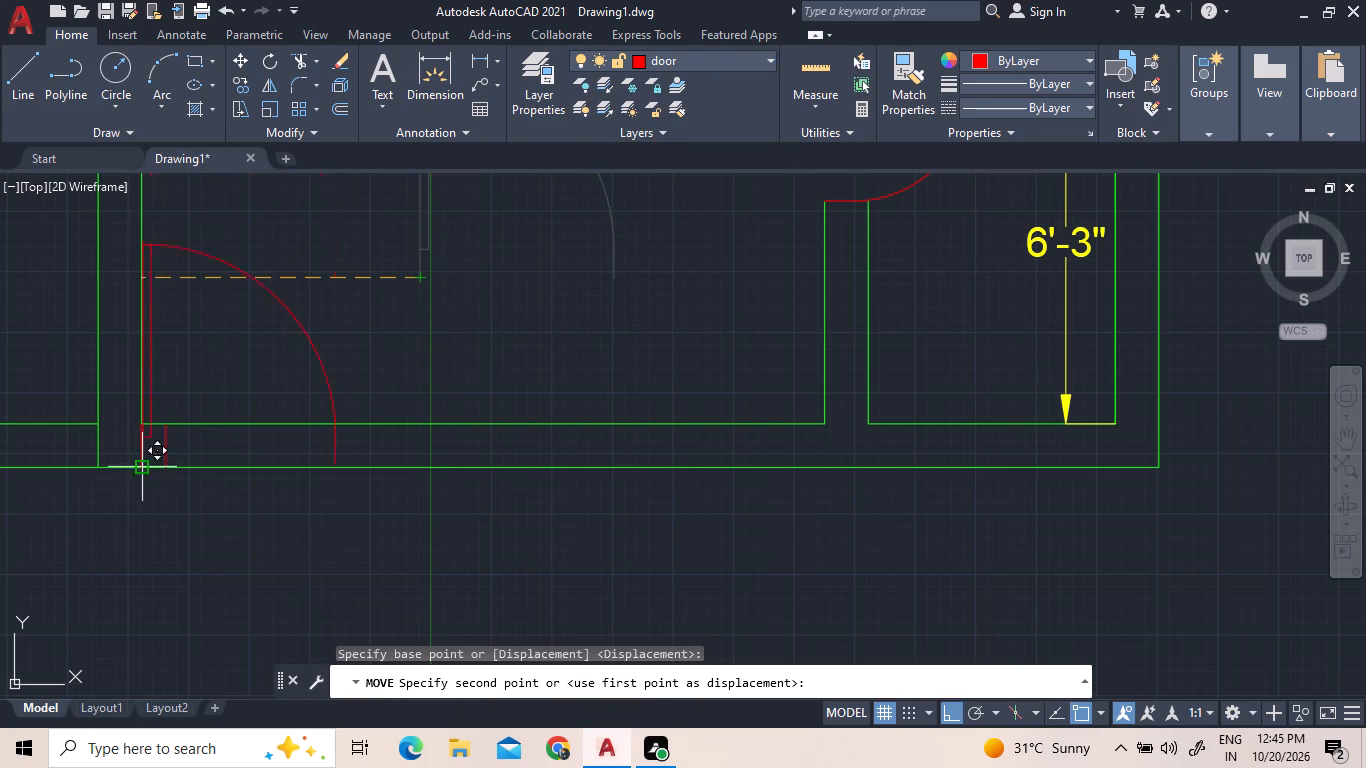
pyautogui.scroll(4, 170, 453)
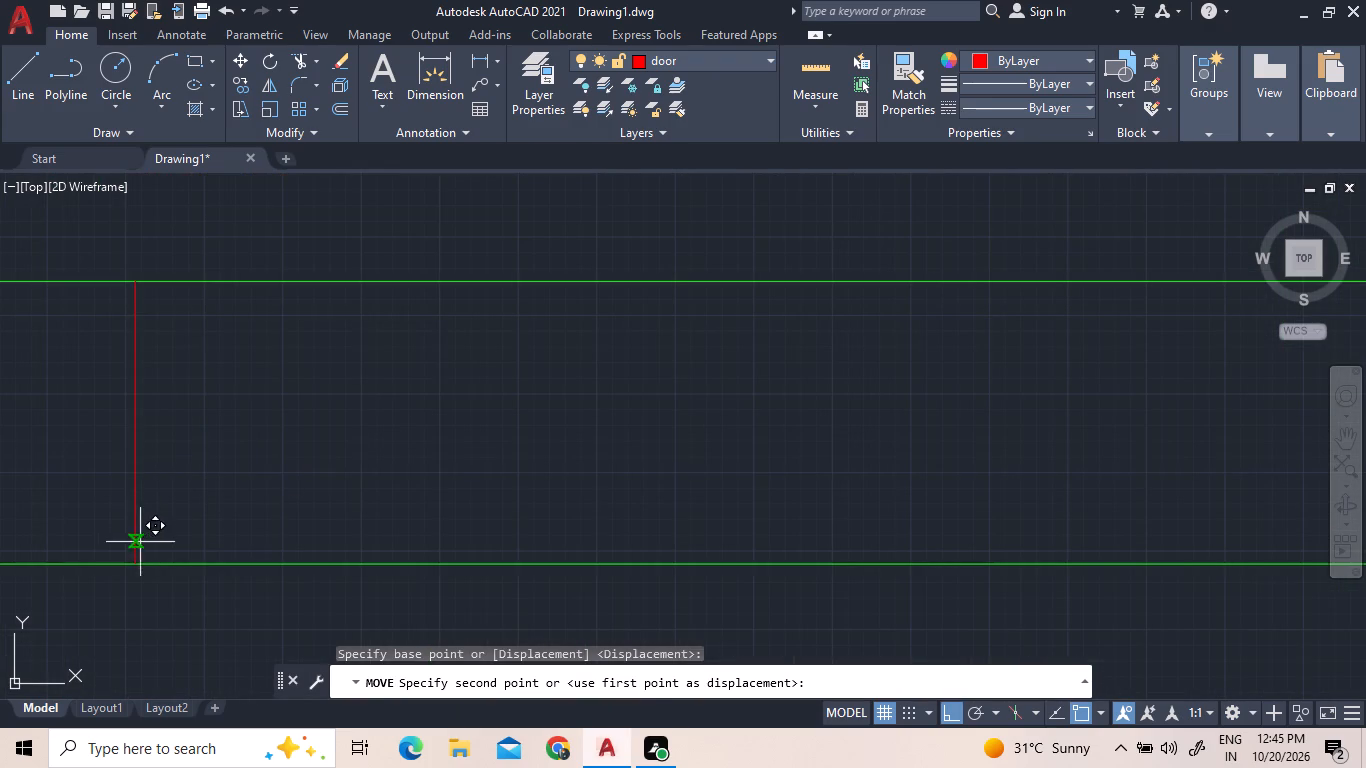
pyautogui.click(140, 563)
pyautogui.scroll(-5, 171, 478)
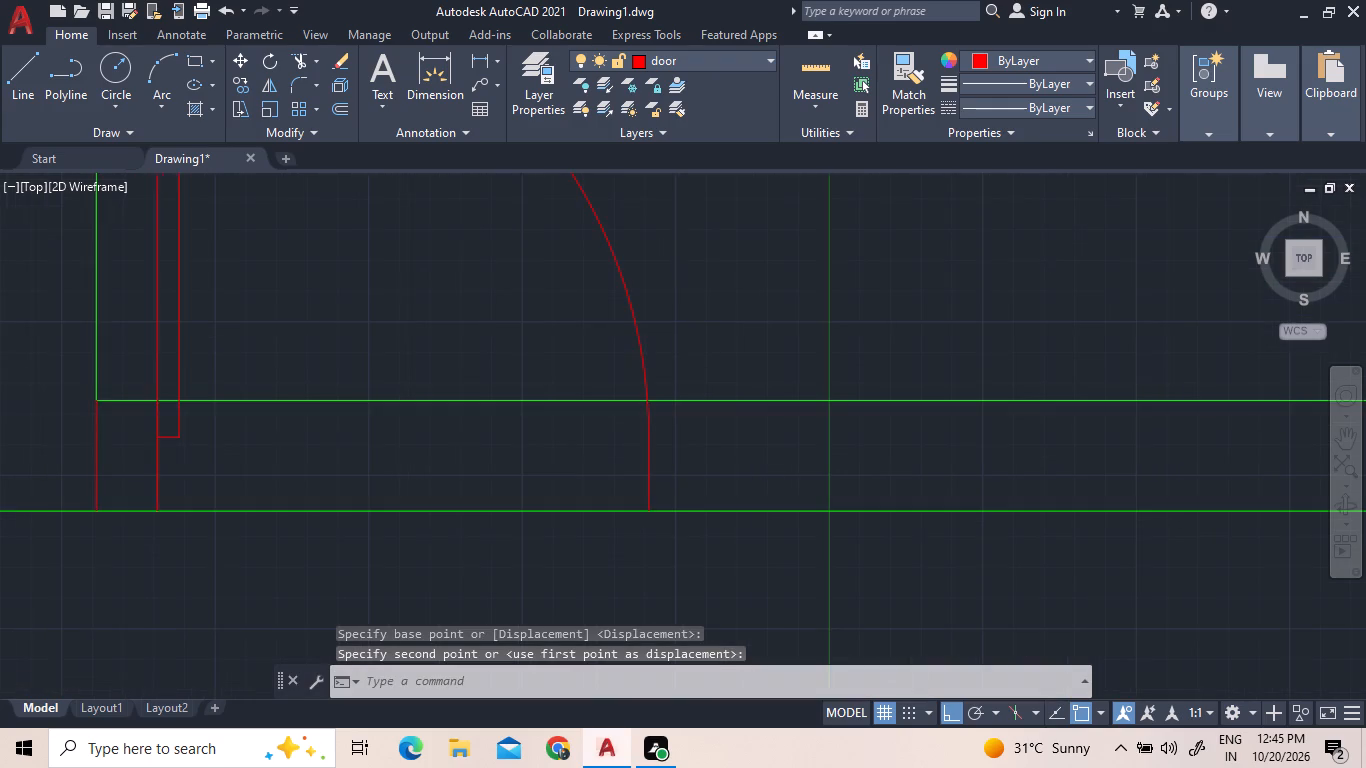
pyautogui.scroll(-3, 345, 405)
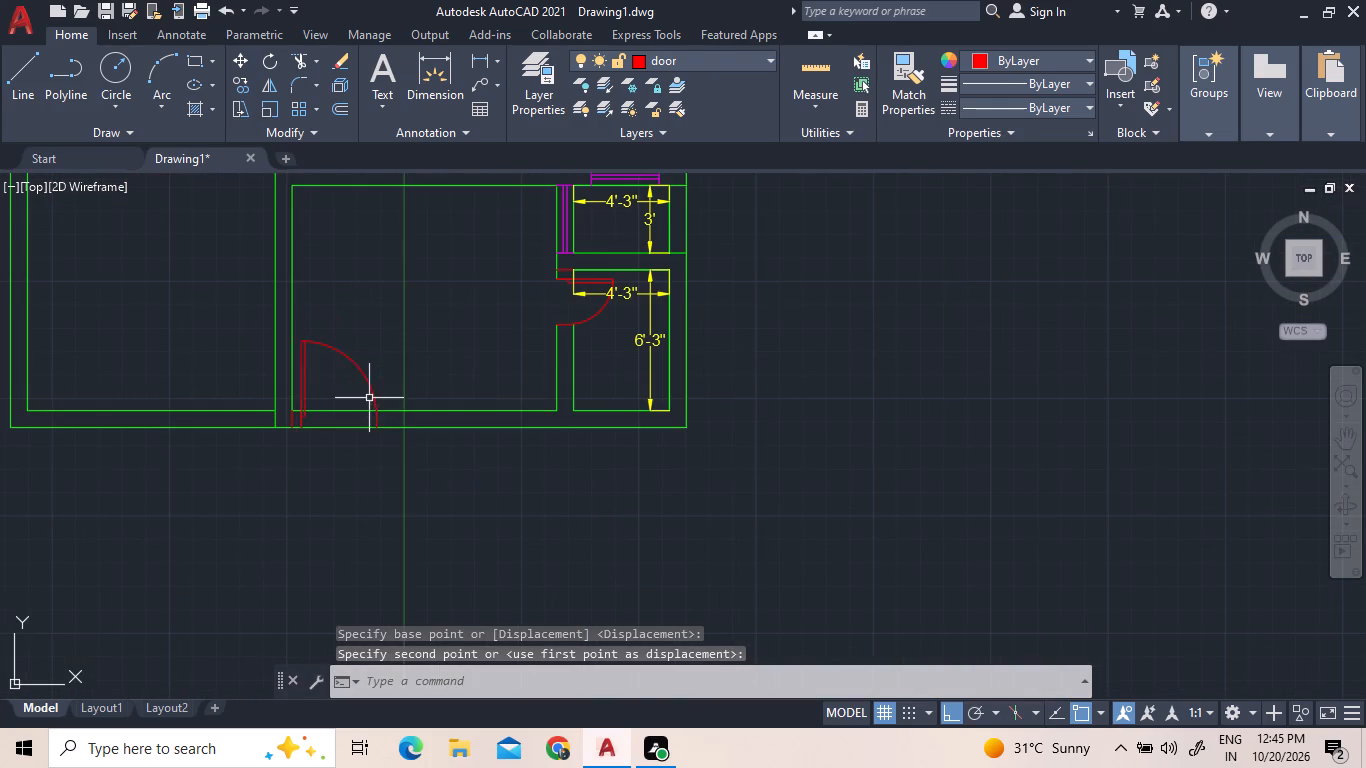
# Trim both south wall lines across the new door opening and remove the short line at the room's southwest corner.
pyautogui.scroll(2, 369, 398)
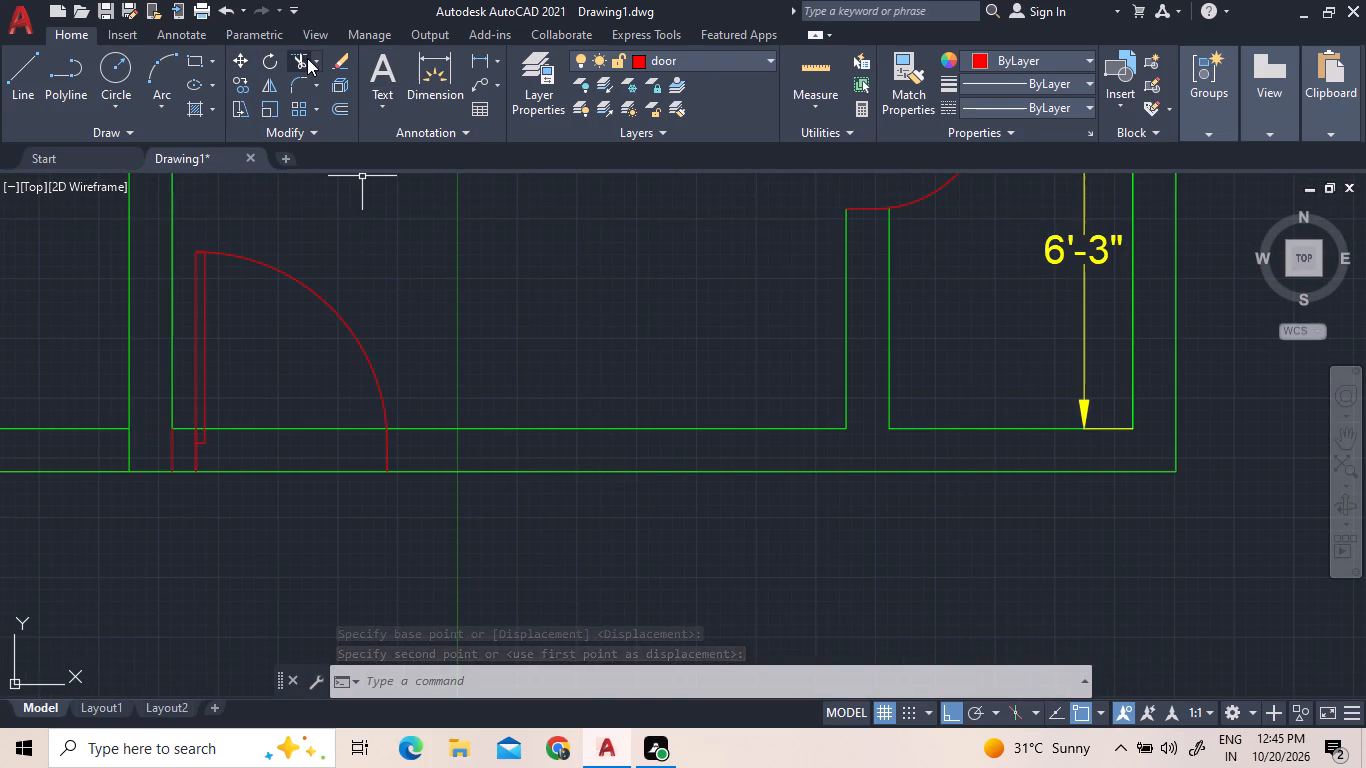
pyautogui.click(295, 59)
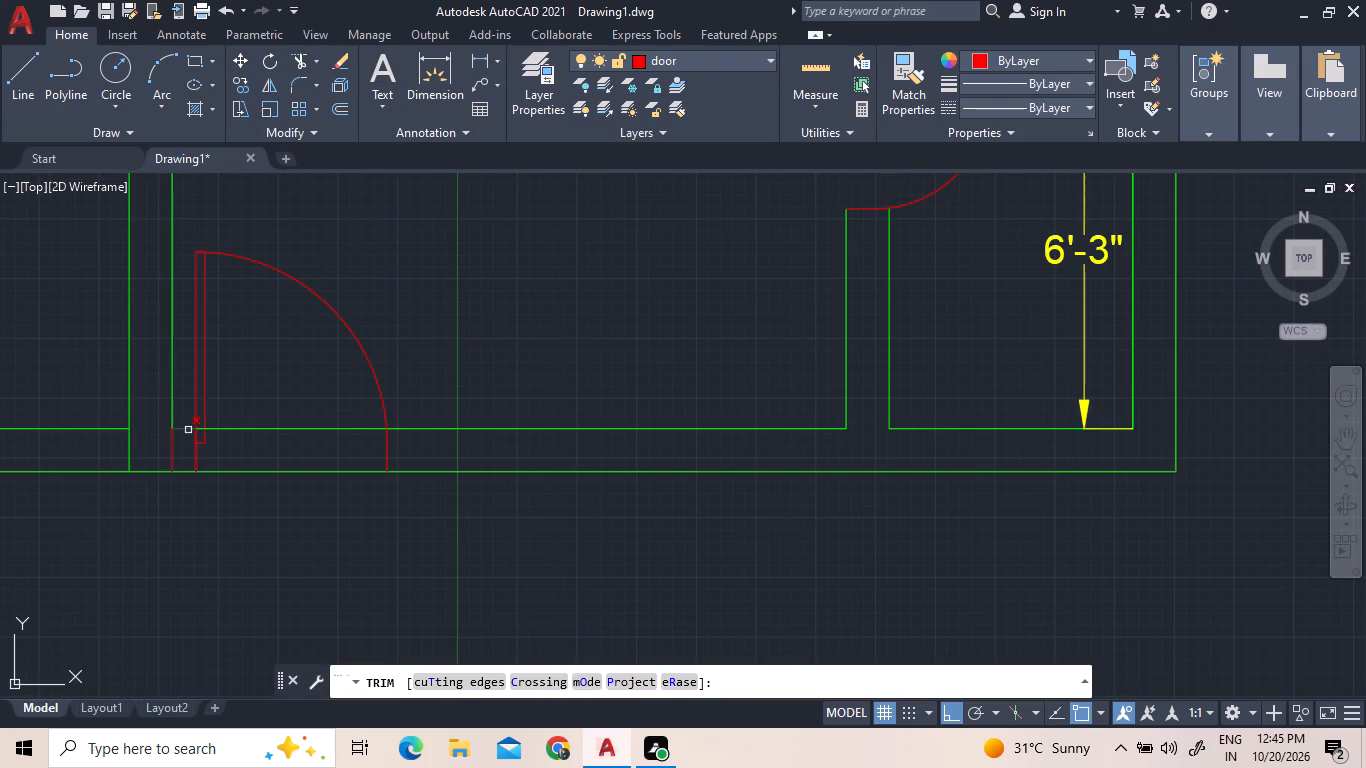
pyautogui.click(202, 427)
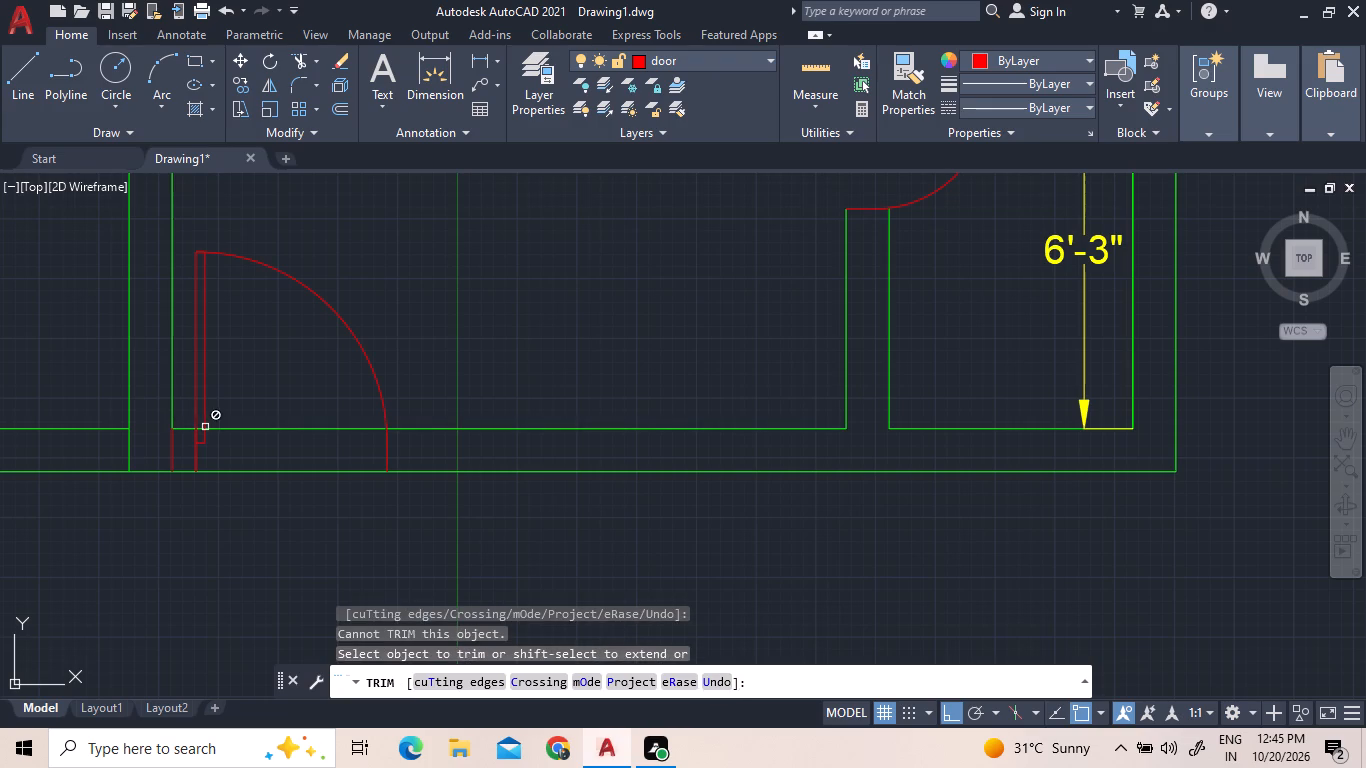
pyautogui.click(199, 427)
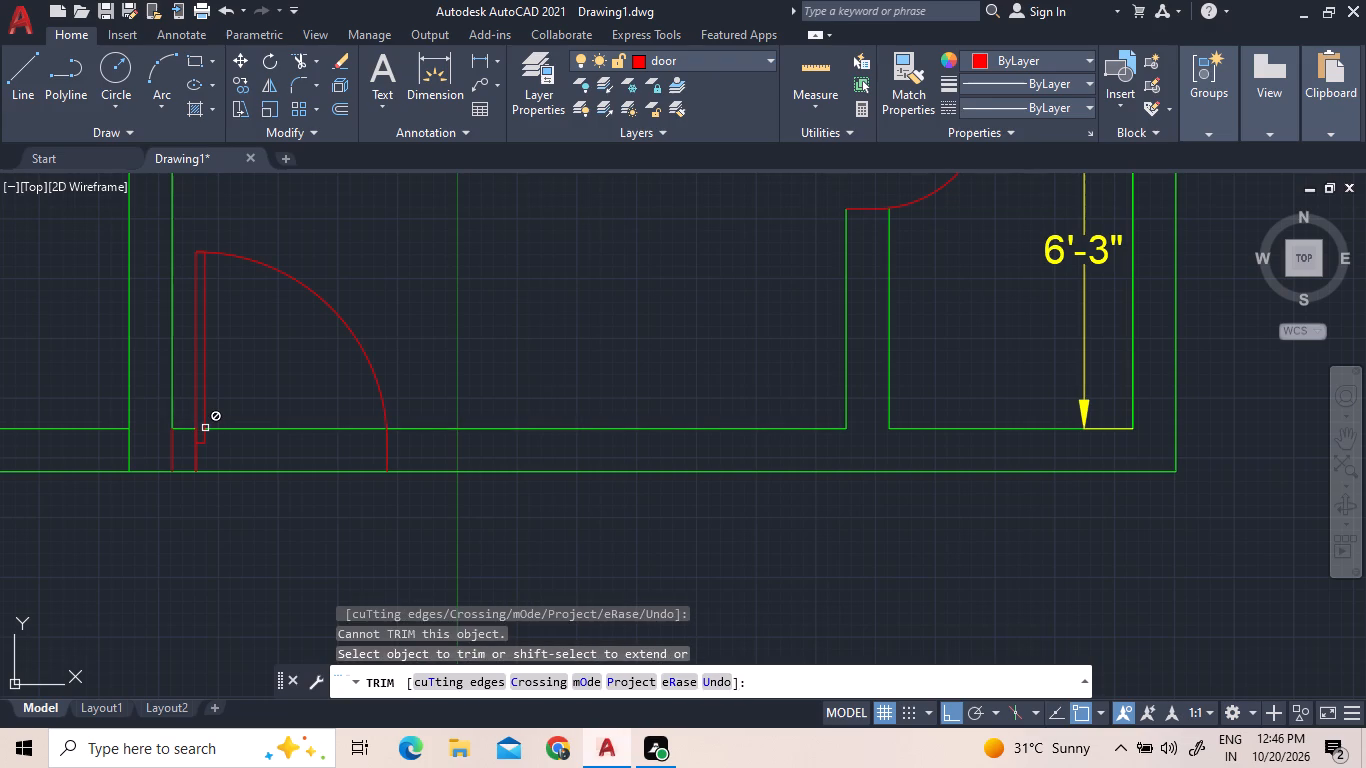
pyautogui.click(216, 427)
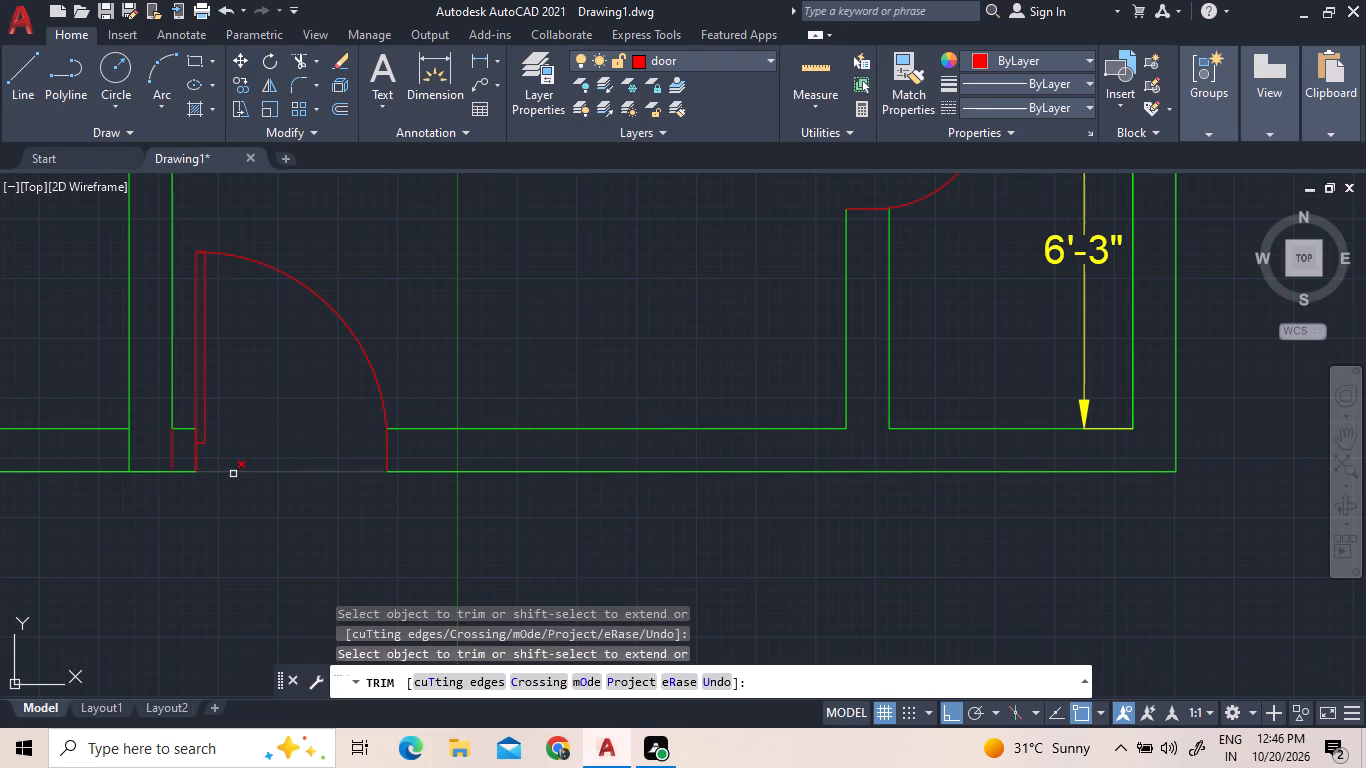
pyautogui.click(233, 474)
pyautogui.click(172, 444)
pyautogui.scroll(-2, 250, 449)
pyautogui.rightClick(429, 342)
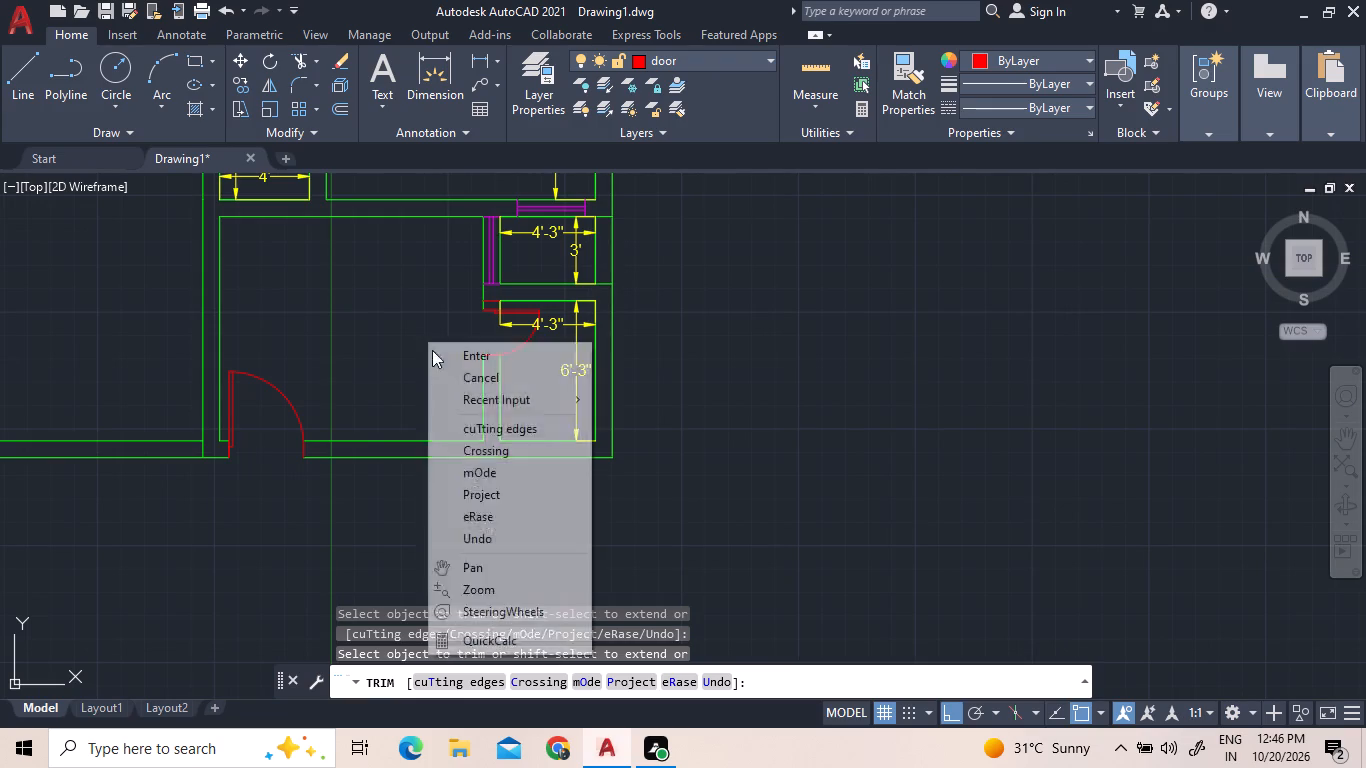
pyautogui.click(434, 352)
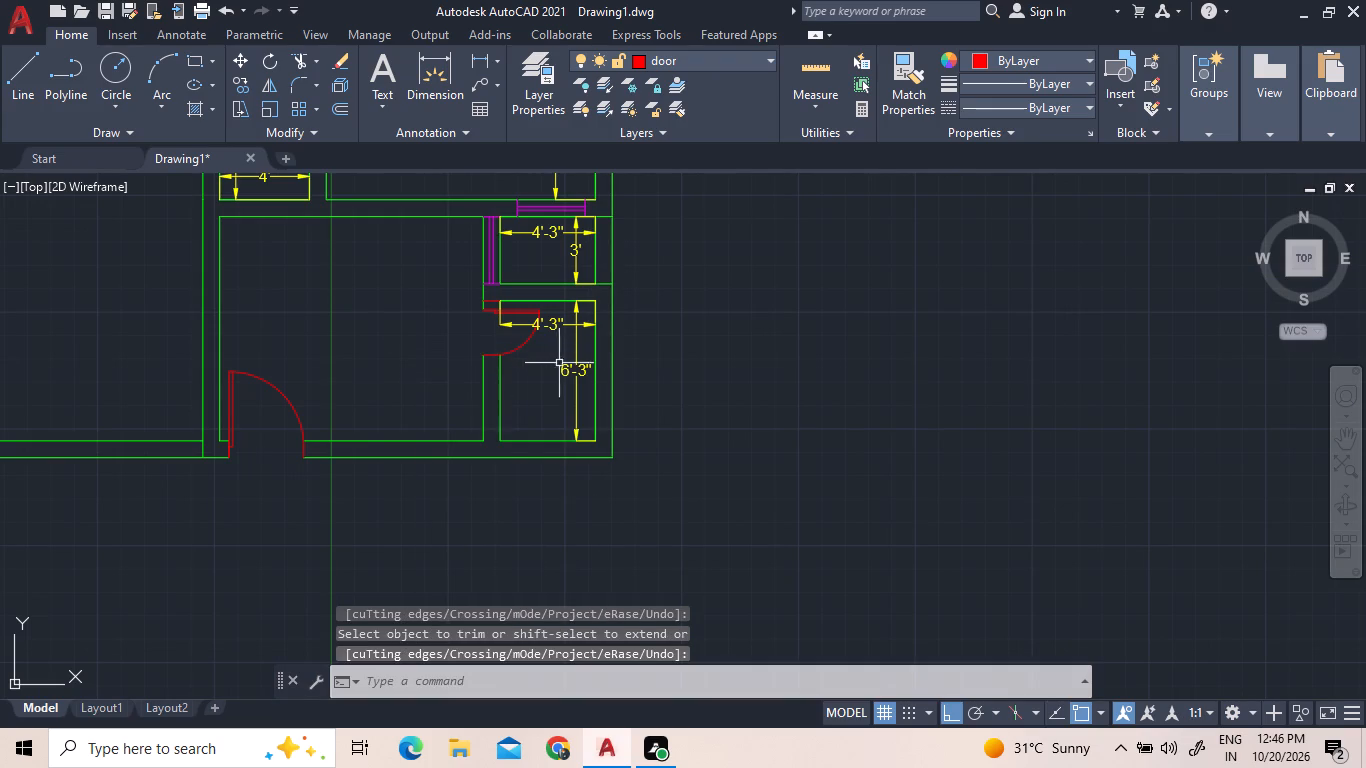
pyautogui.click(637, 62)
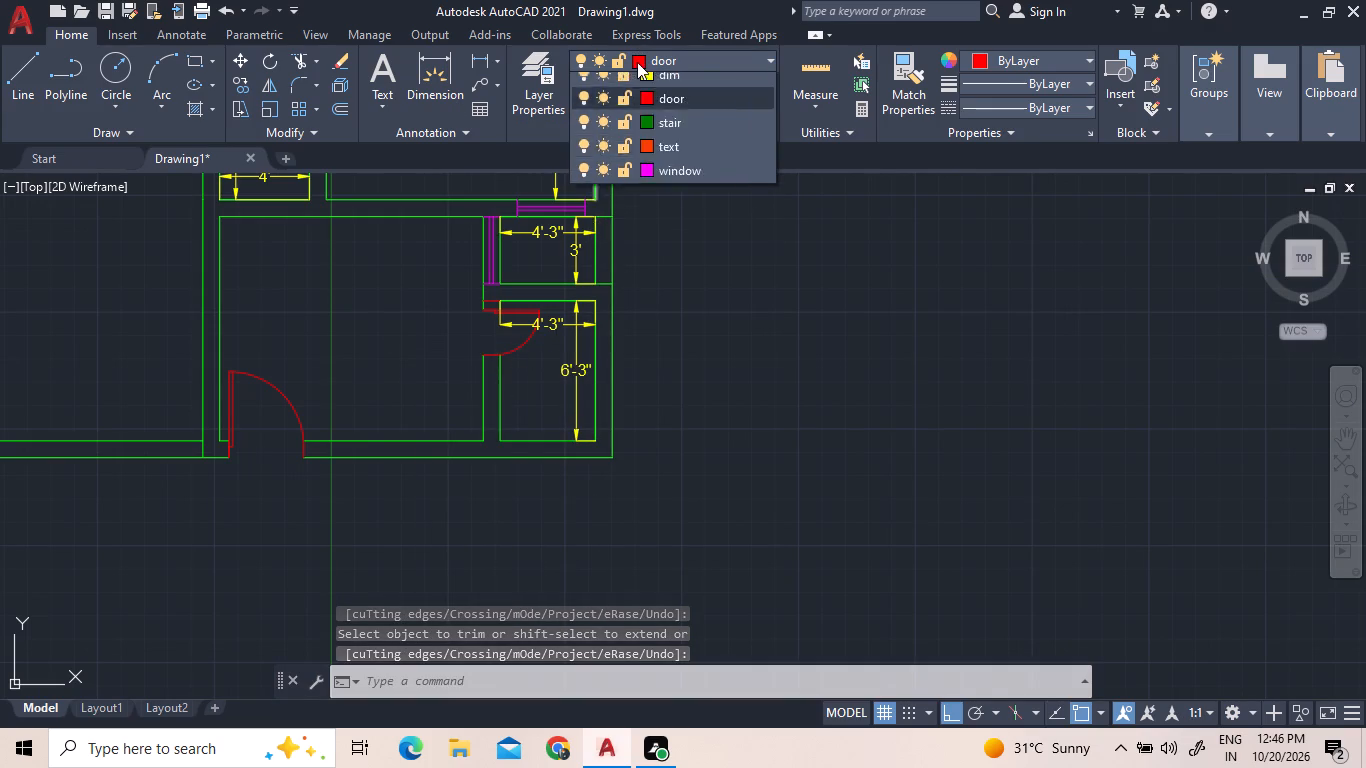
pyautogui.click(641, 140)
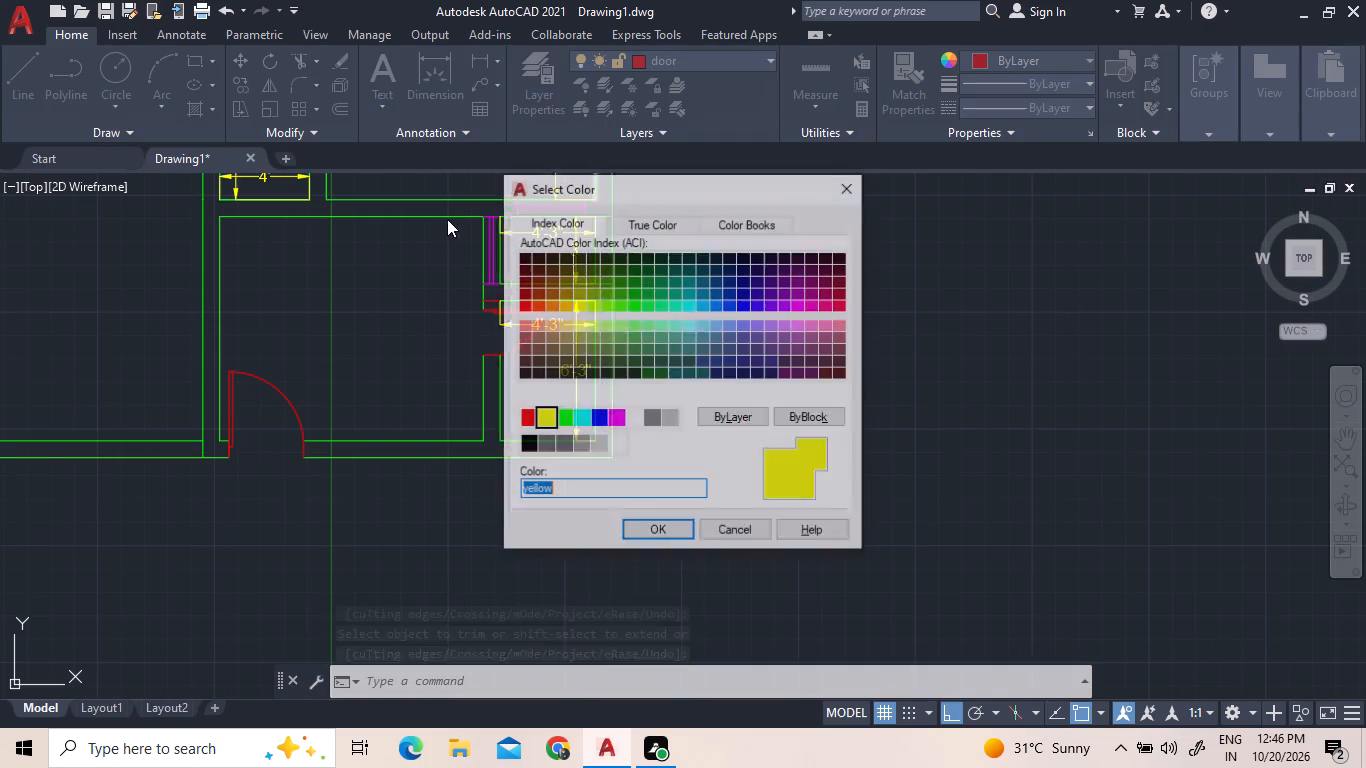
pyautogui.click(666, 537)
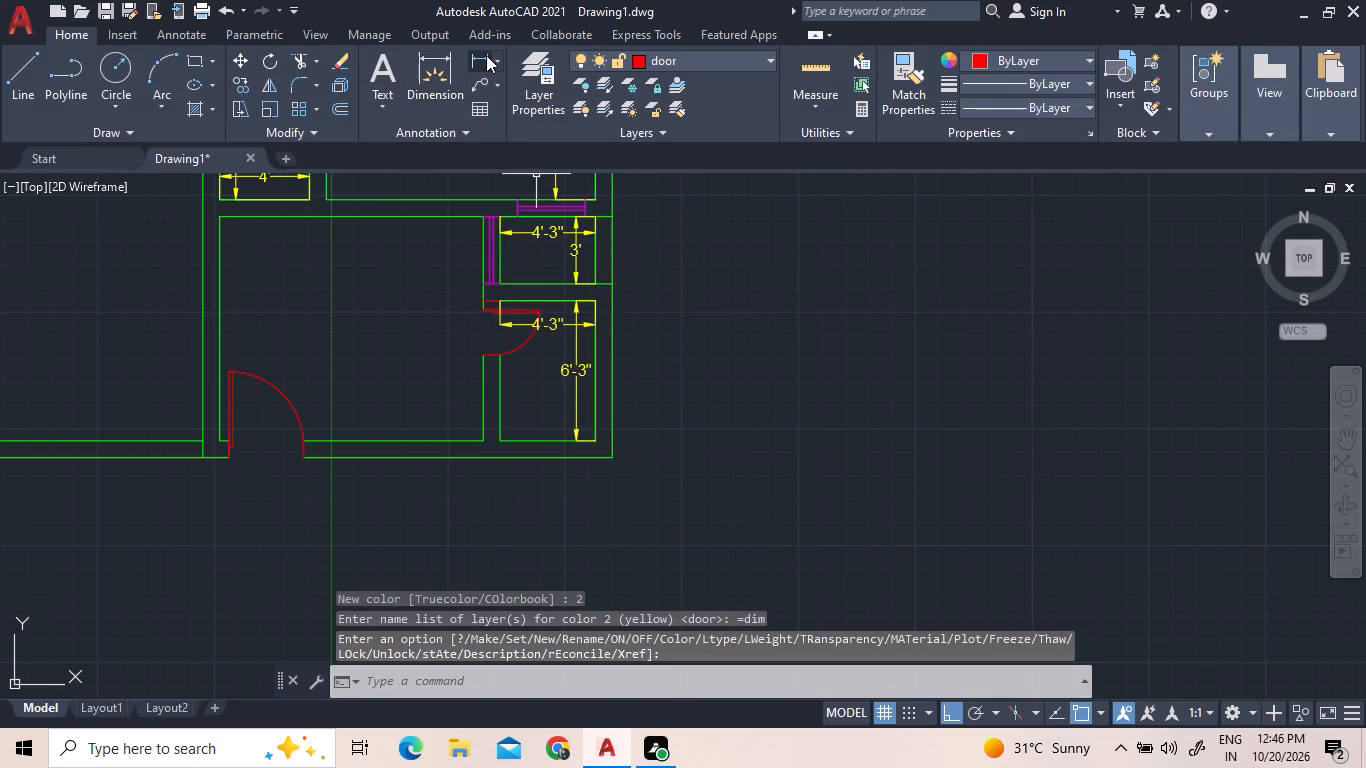
# Add a vertical linear dimension between the southern middle room's inner north and south walls, near its east side.
pyautogui.click(474, 59)
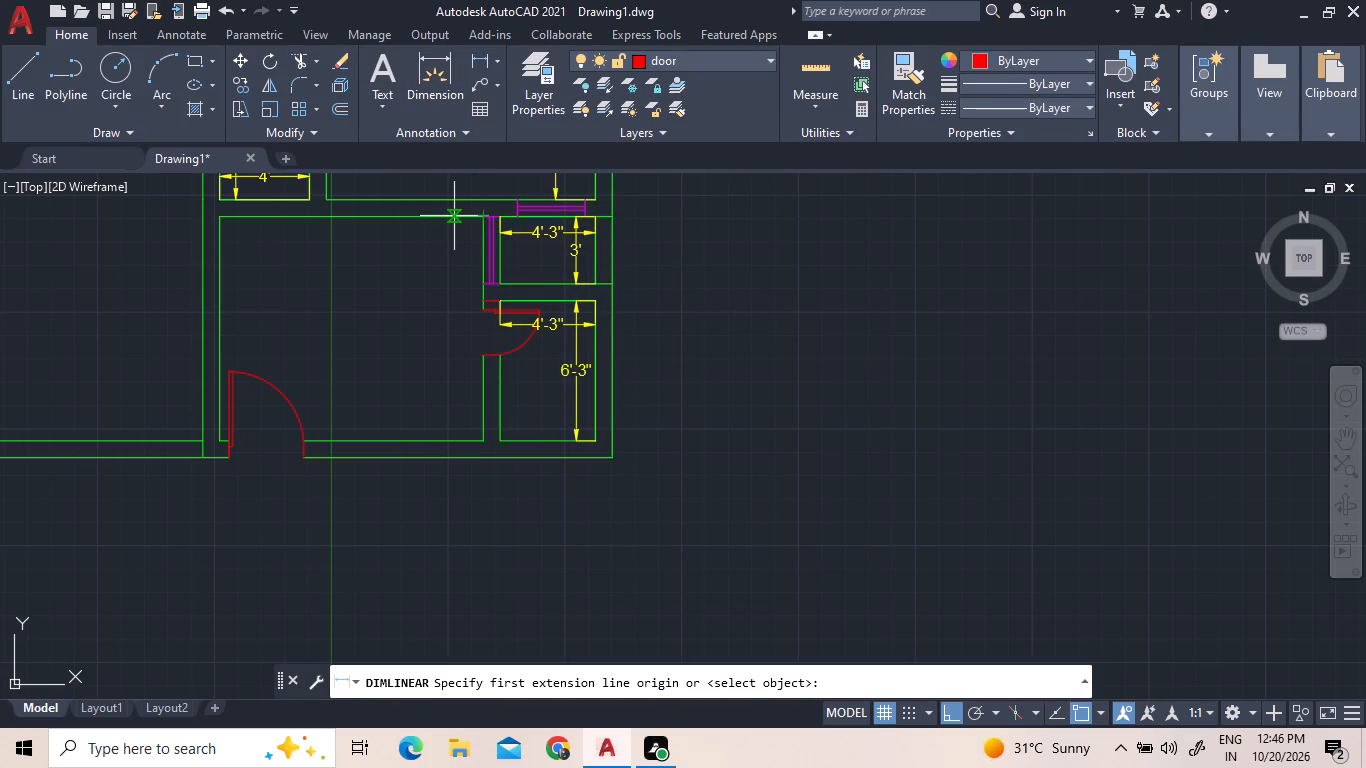
pyautogui.click(454, 216)
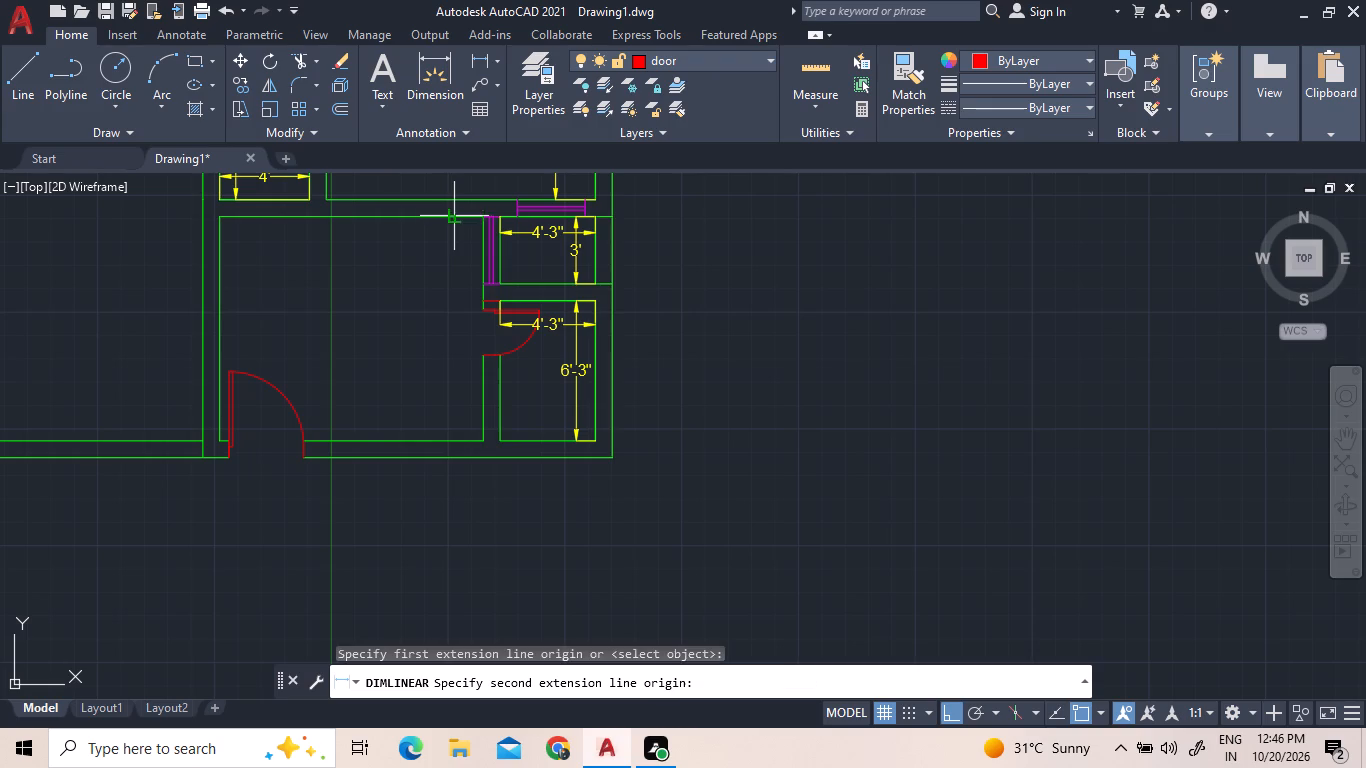
pyautogui.click(453, 439)
pyautogui.click(433, 425)
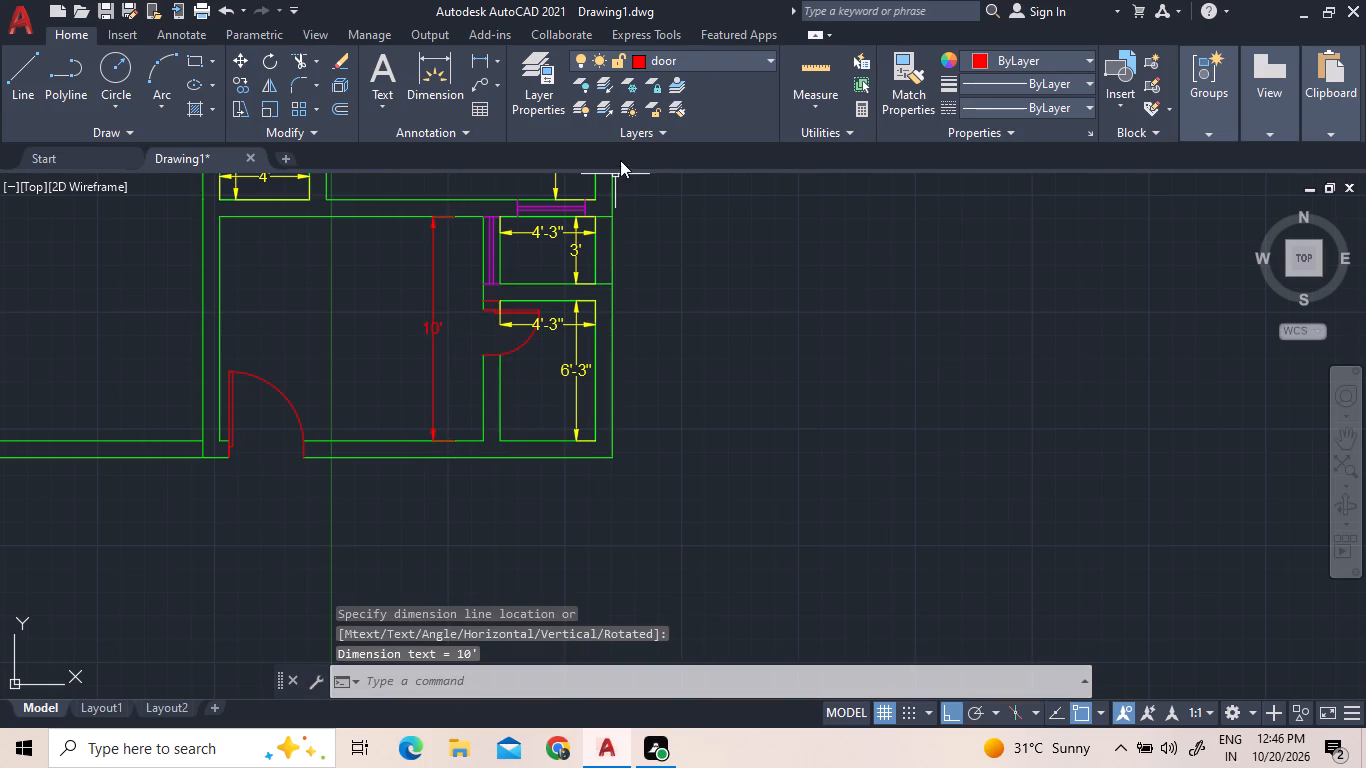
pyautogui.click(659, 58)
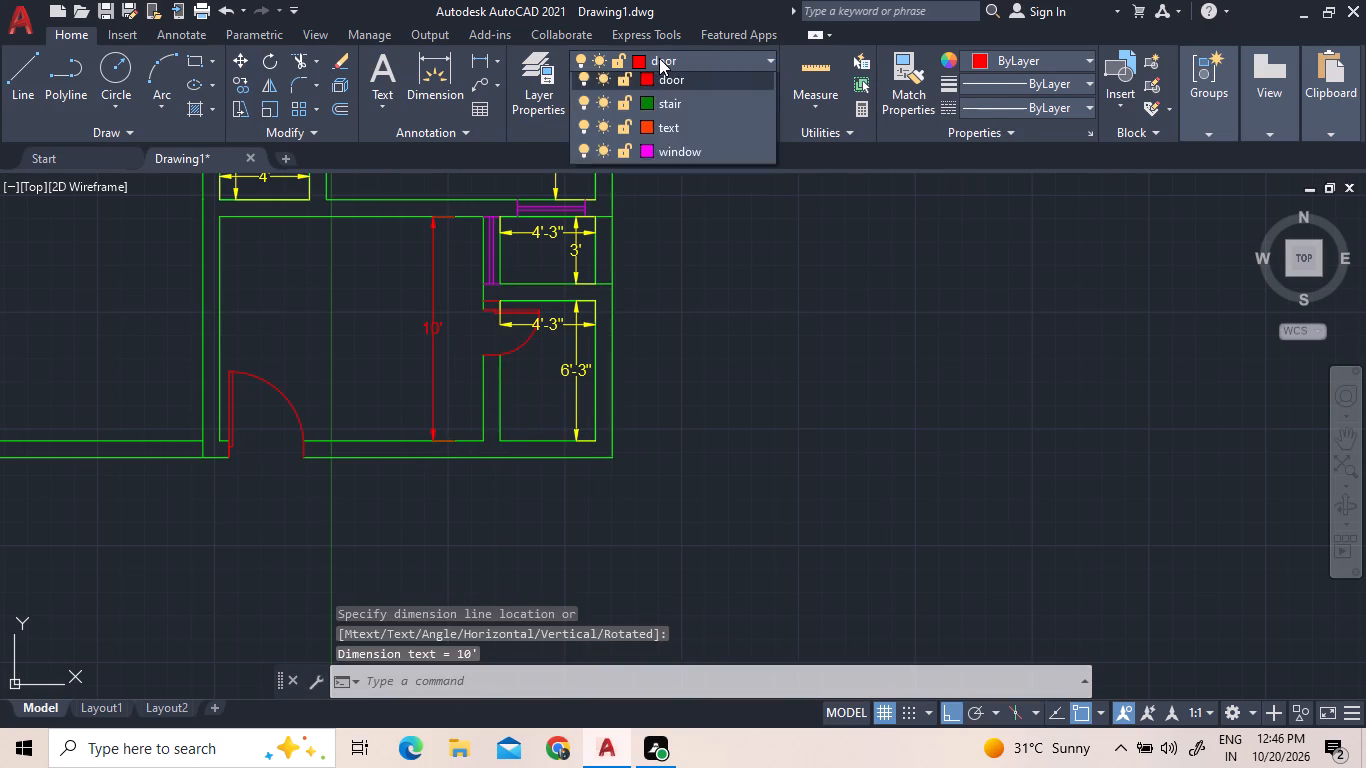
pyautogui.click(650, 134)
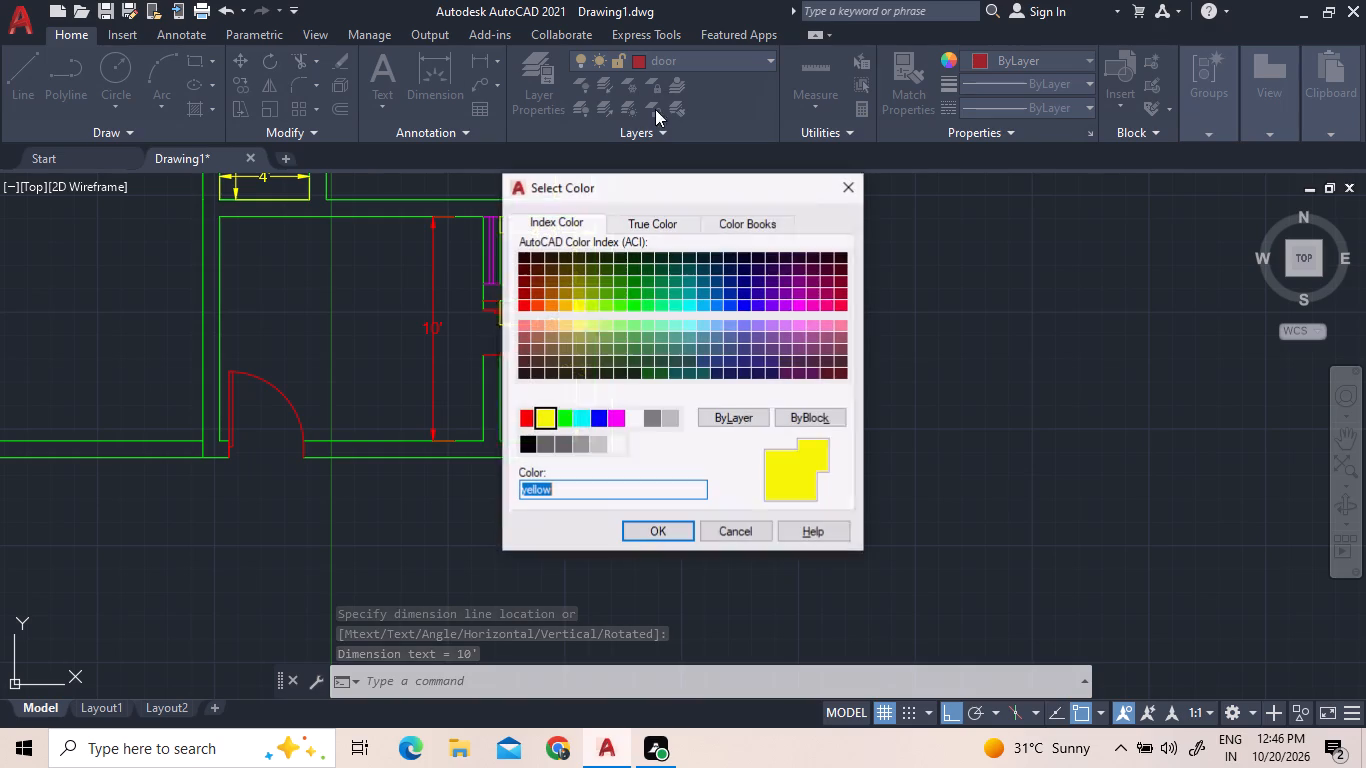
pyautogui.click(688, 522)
# Move the southern middle room's vertical dimension to the dim layer.
pyautogui.click(432, 282)
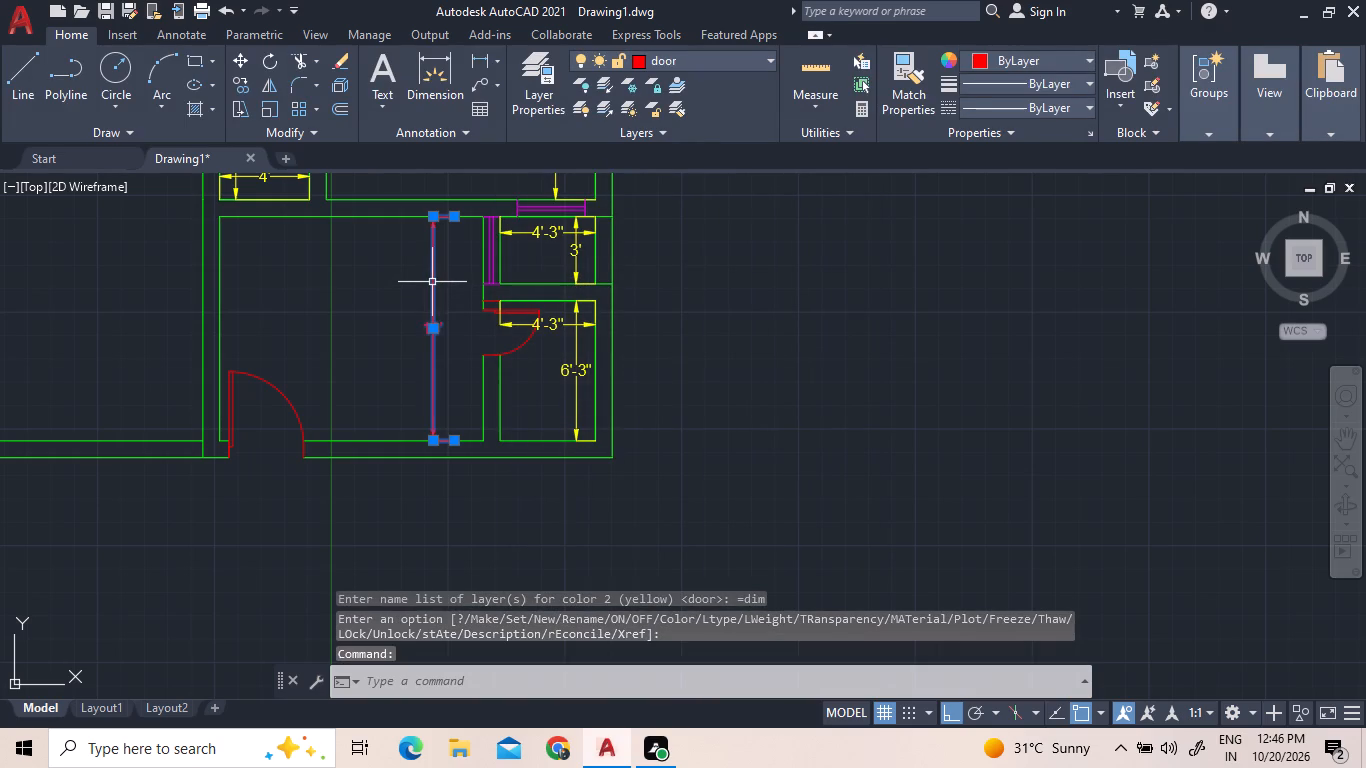
pyautogui.click(729, 64)
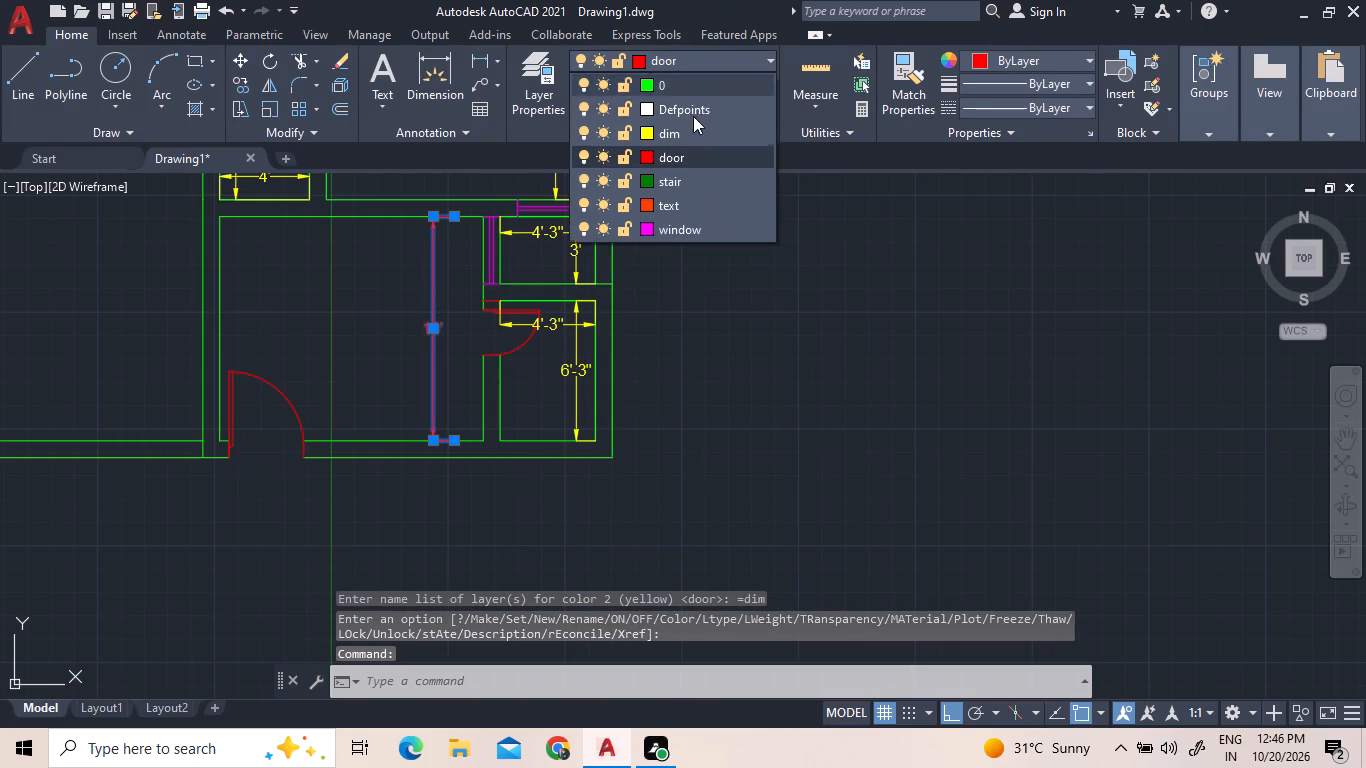
pyautogui.click(666, 127)
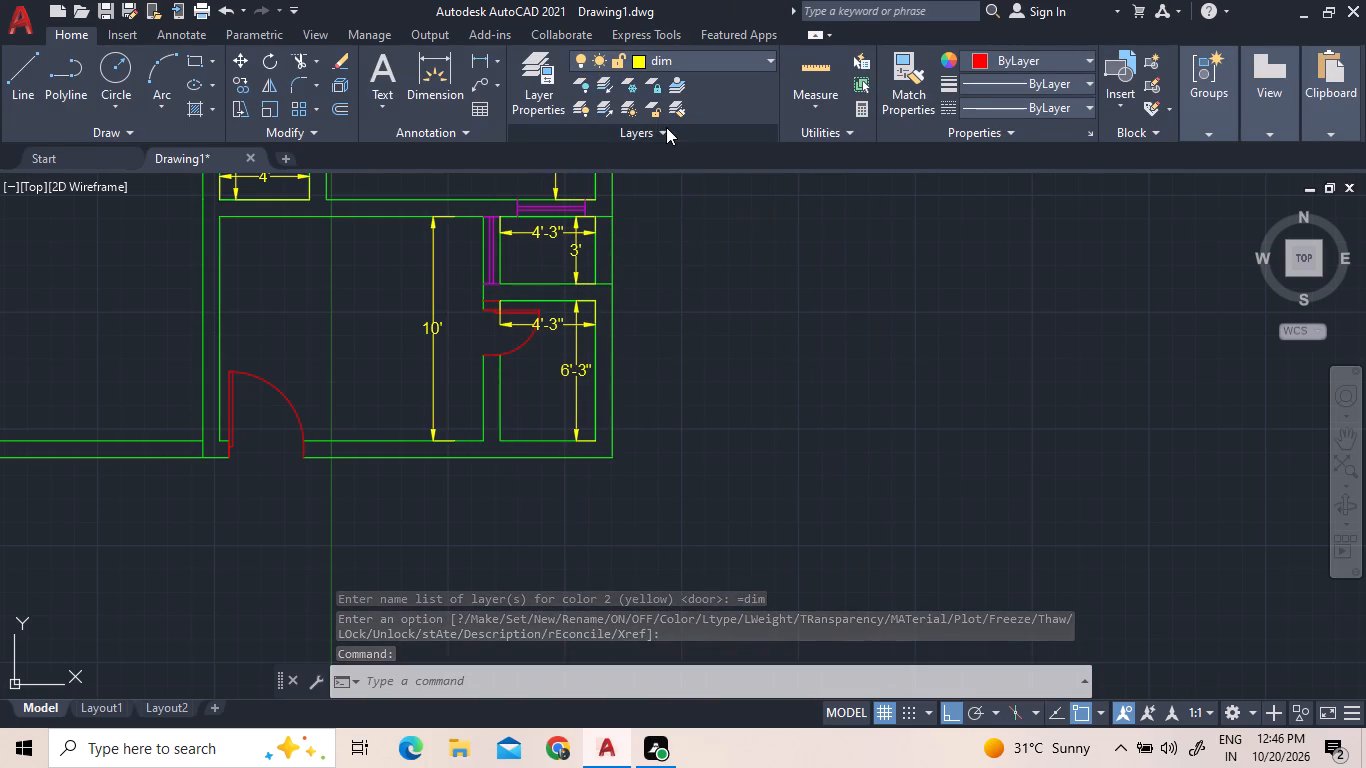
# Add a horizontal linear dimension across the southern middle room between its inner west and east walls, just below the north wall.
pyautogui.click(474, 56)
pyautogui.click(483, 219)
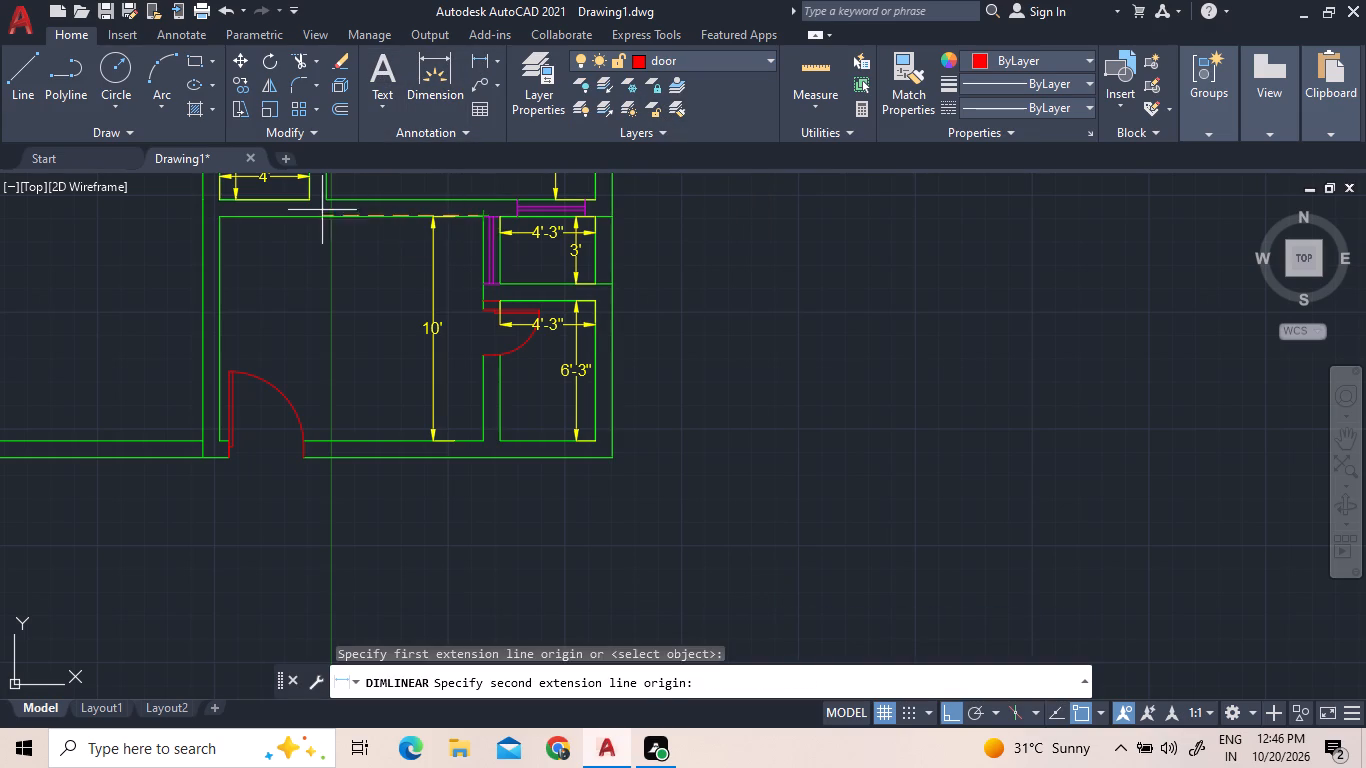
pyautogui.click(214, 217)
pyautogui.click(219, 248)
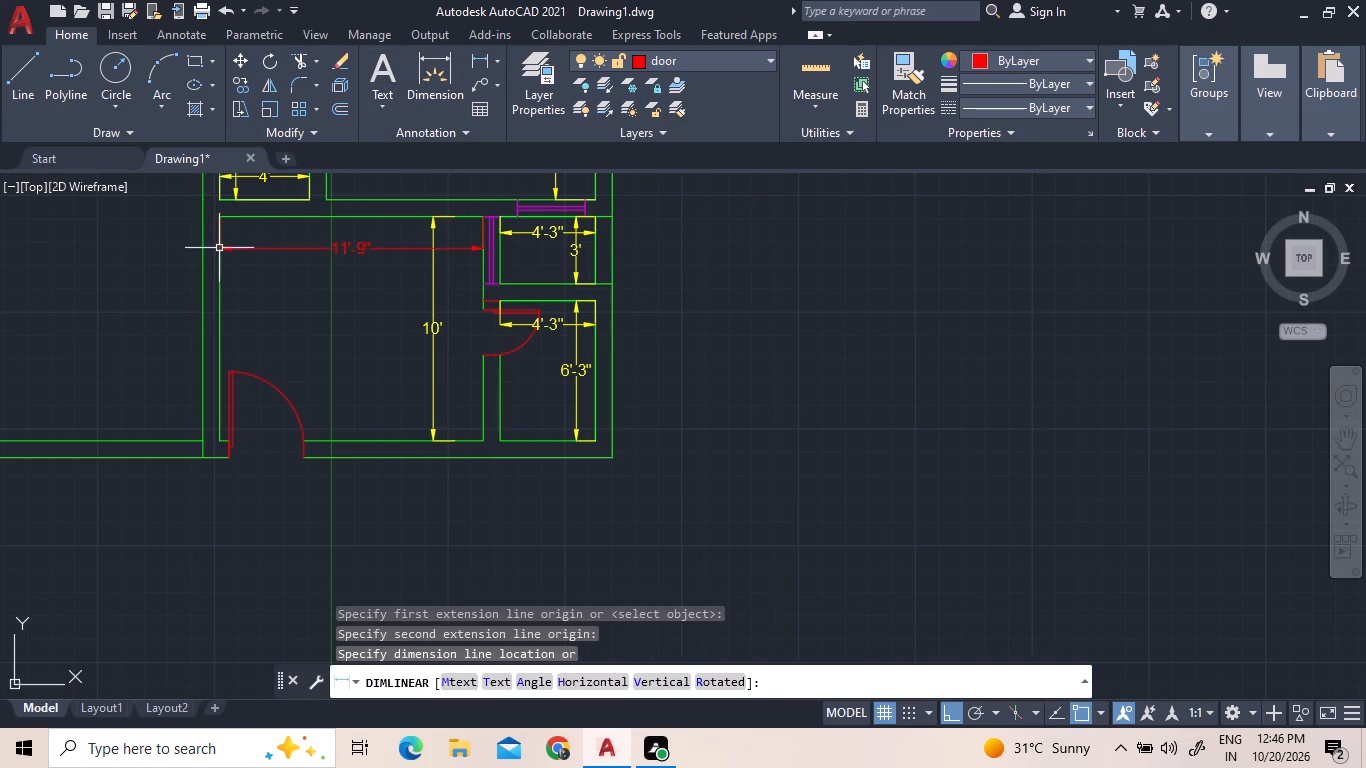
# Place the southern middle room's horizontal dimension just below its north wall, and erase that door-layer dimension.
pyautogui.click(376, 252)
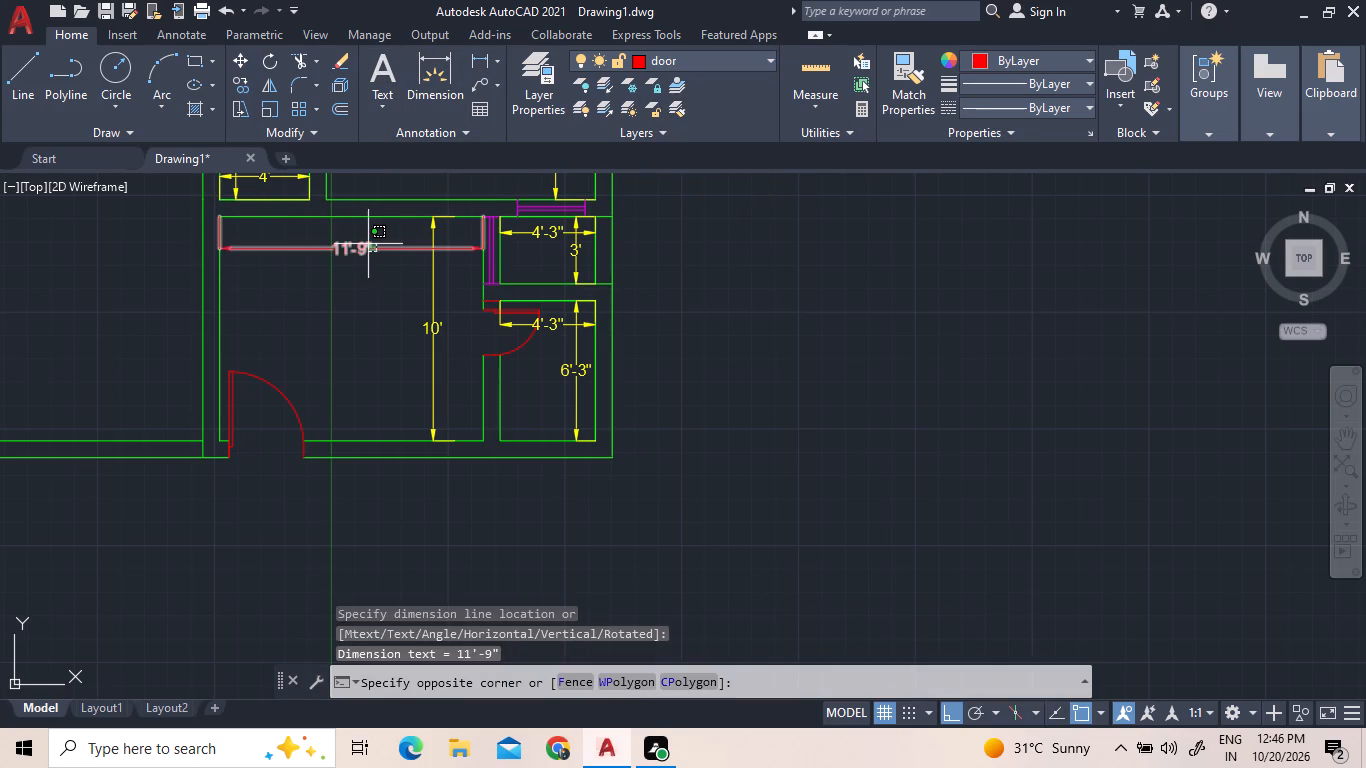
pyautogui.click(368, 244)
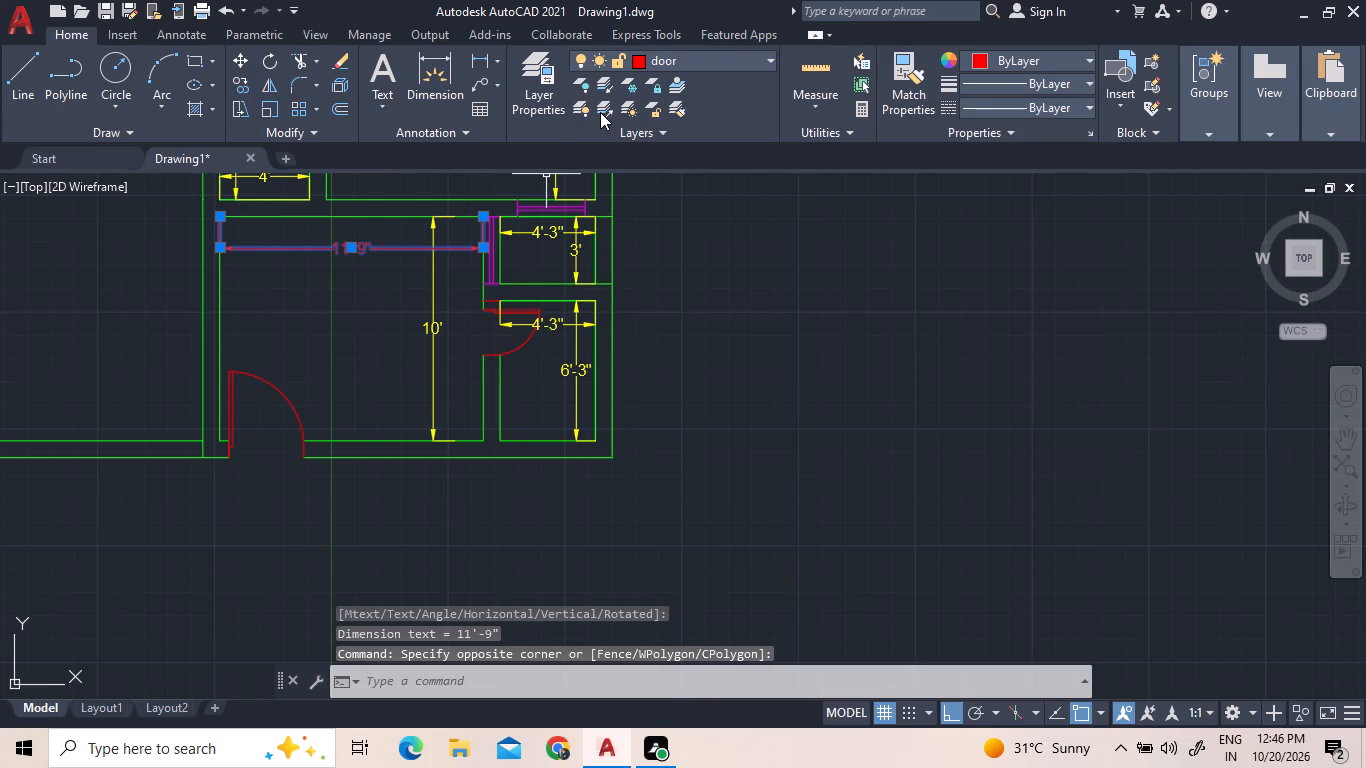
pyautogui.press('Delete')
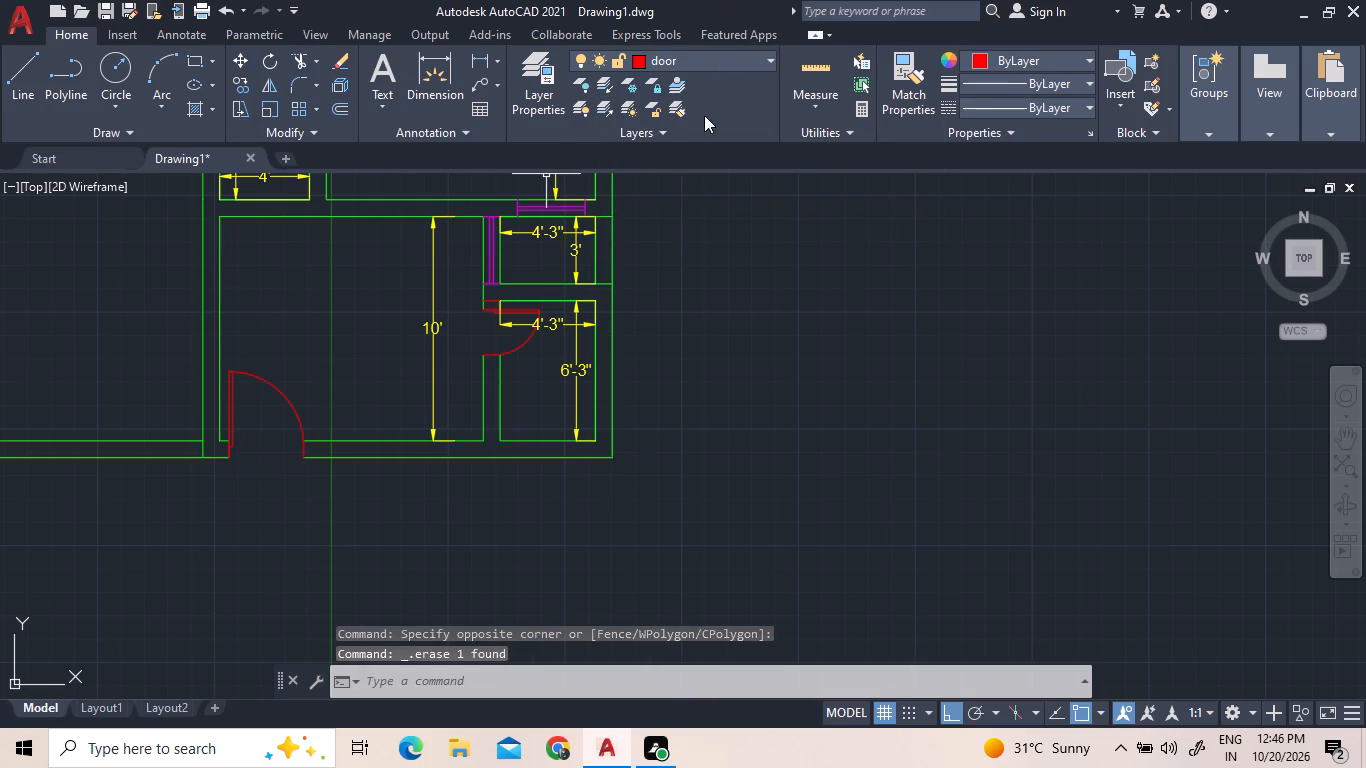
# Make dim the current layer and add a horizontal linear dimension between the southern middle room's inner west and east walls, below the north wall.
pyautogui.click(712, 68)
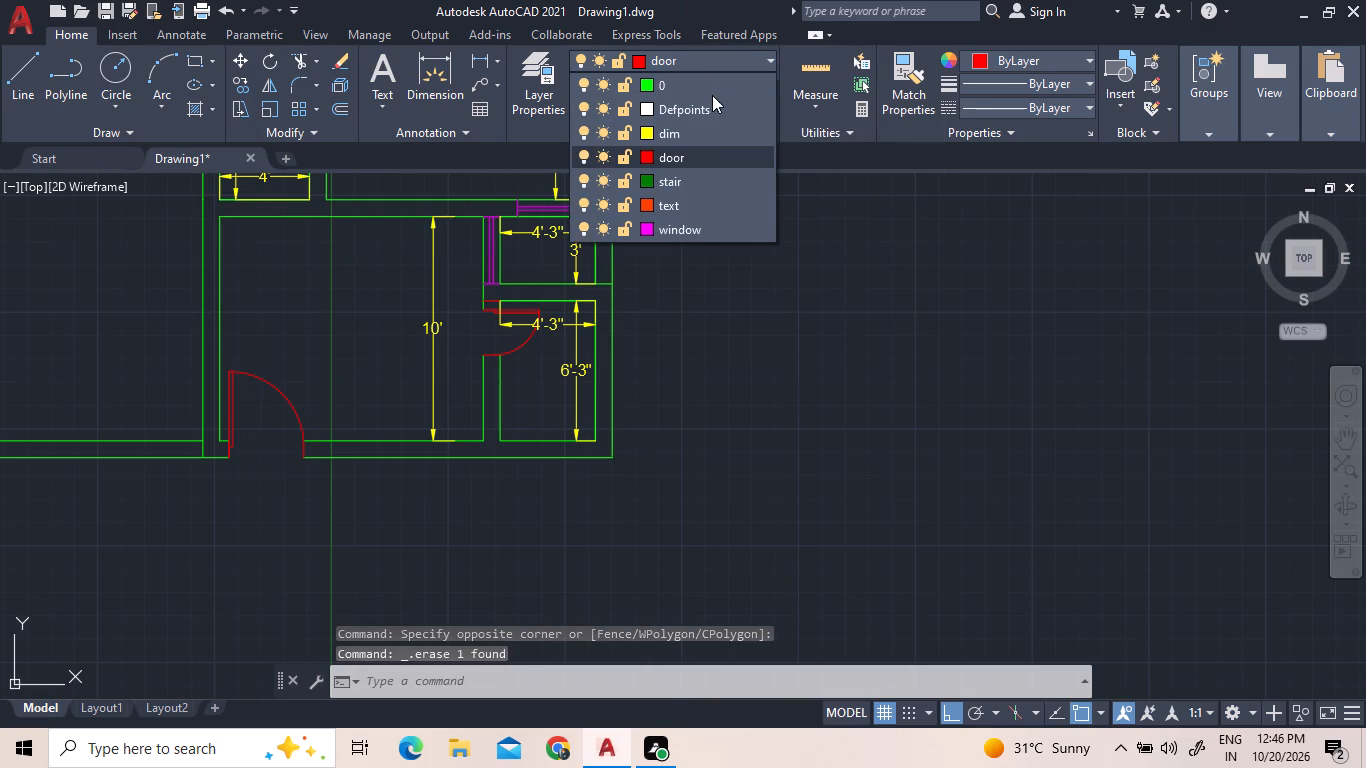
pyautogui.click(710, 138)
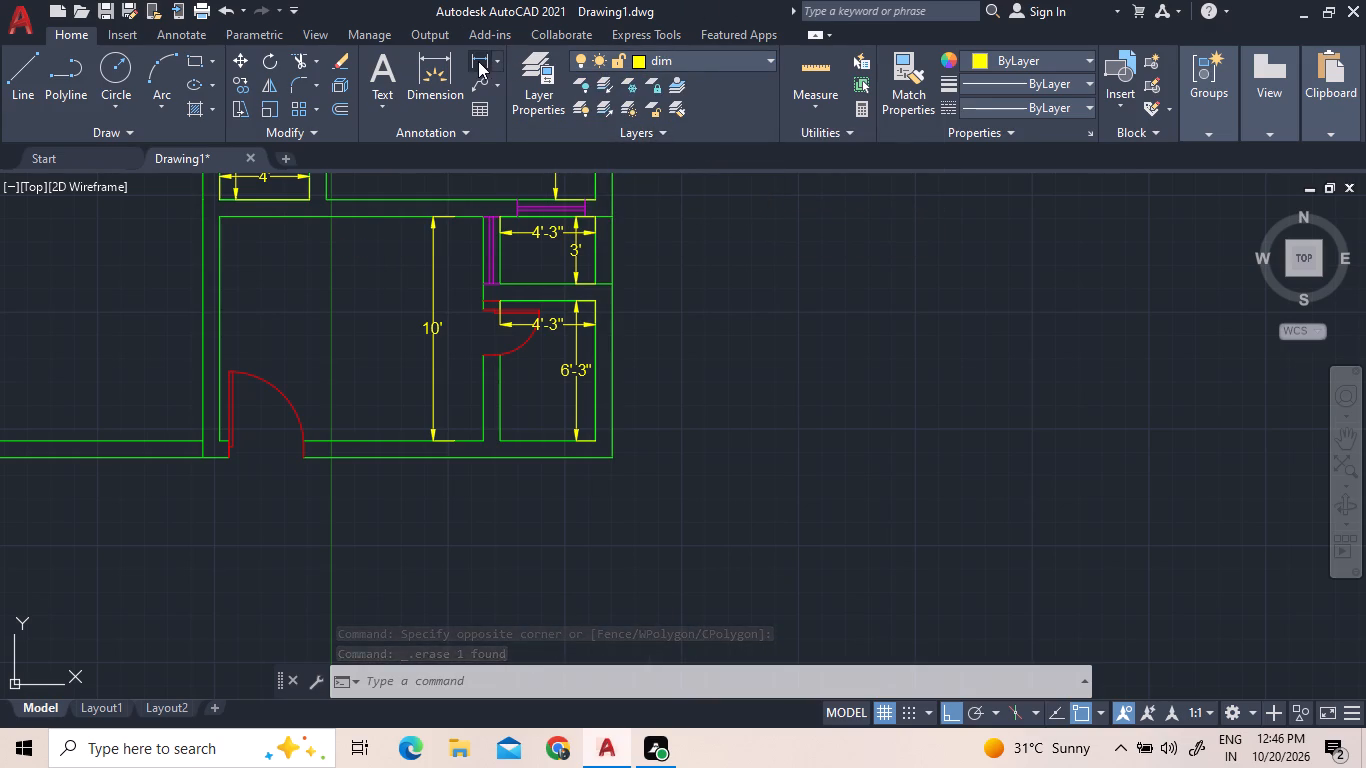
pyautogui.click(478, 61)
pyautogui.click(213, 220)
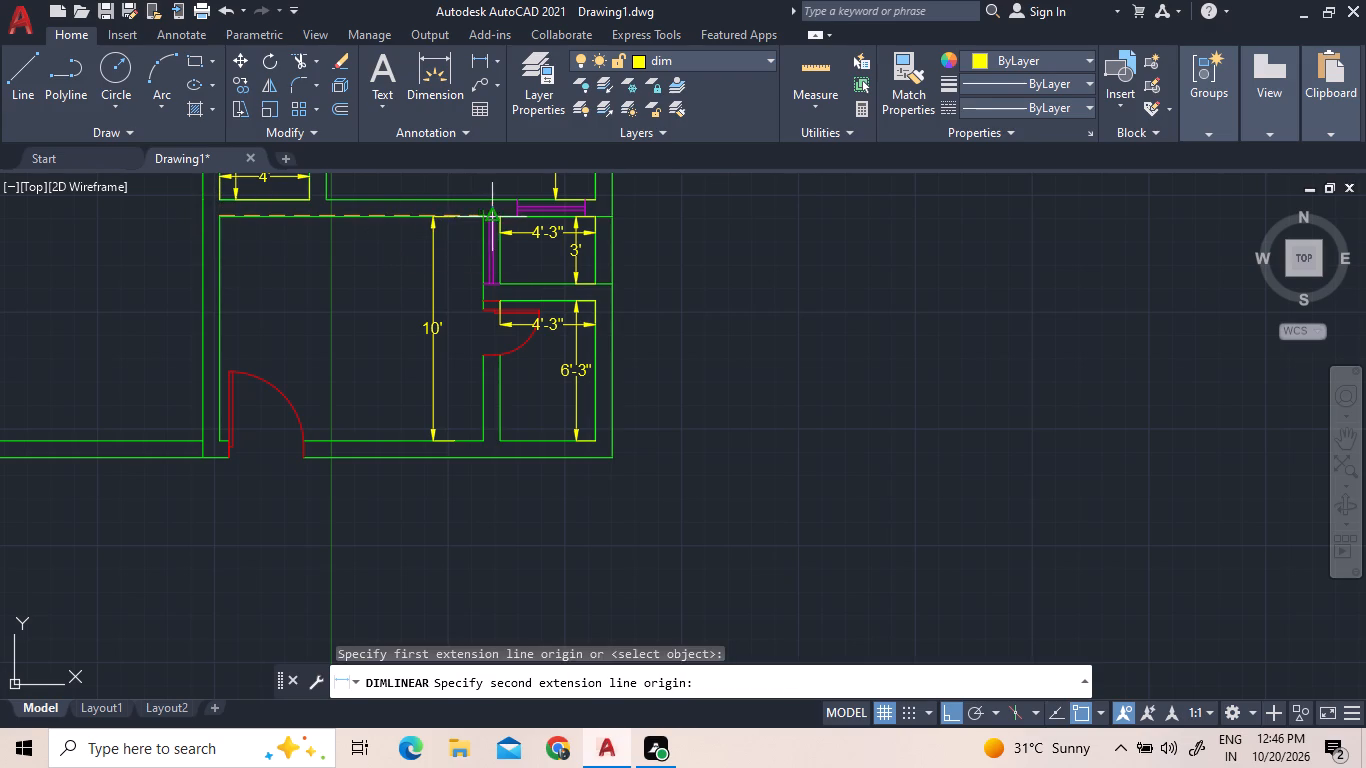
pyautogui.scroll(3, 492, 217)
pyautogui.click(457, 218)
pyautogui.scroll(-3, 434, 358)
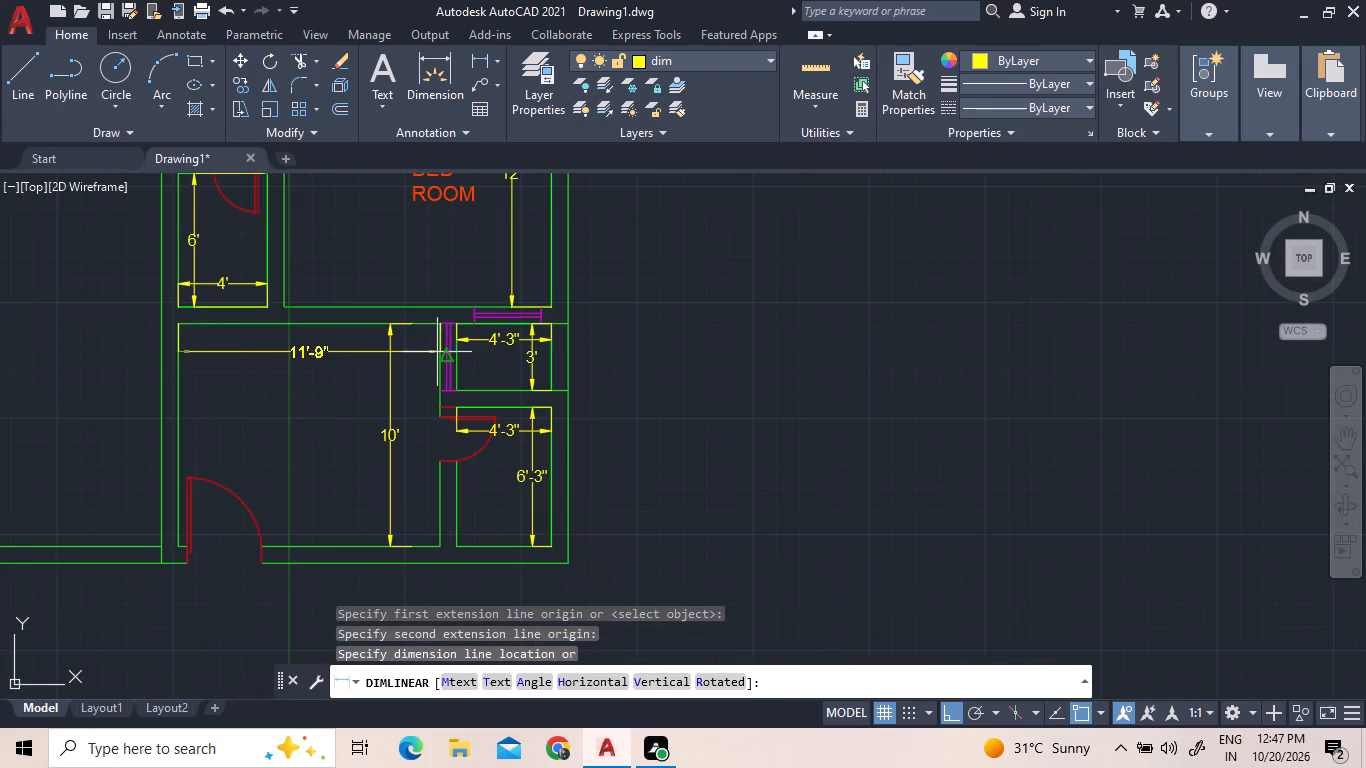
pyautogui.click(437, 367)
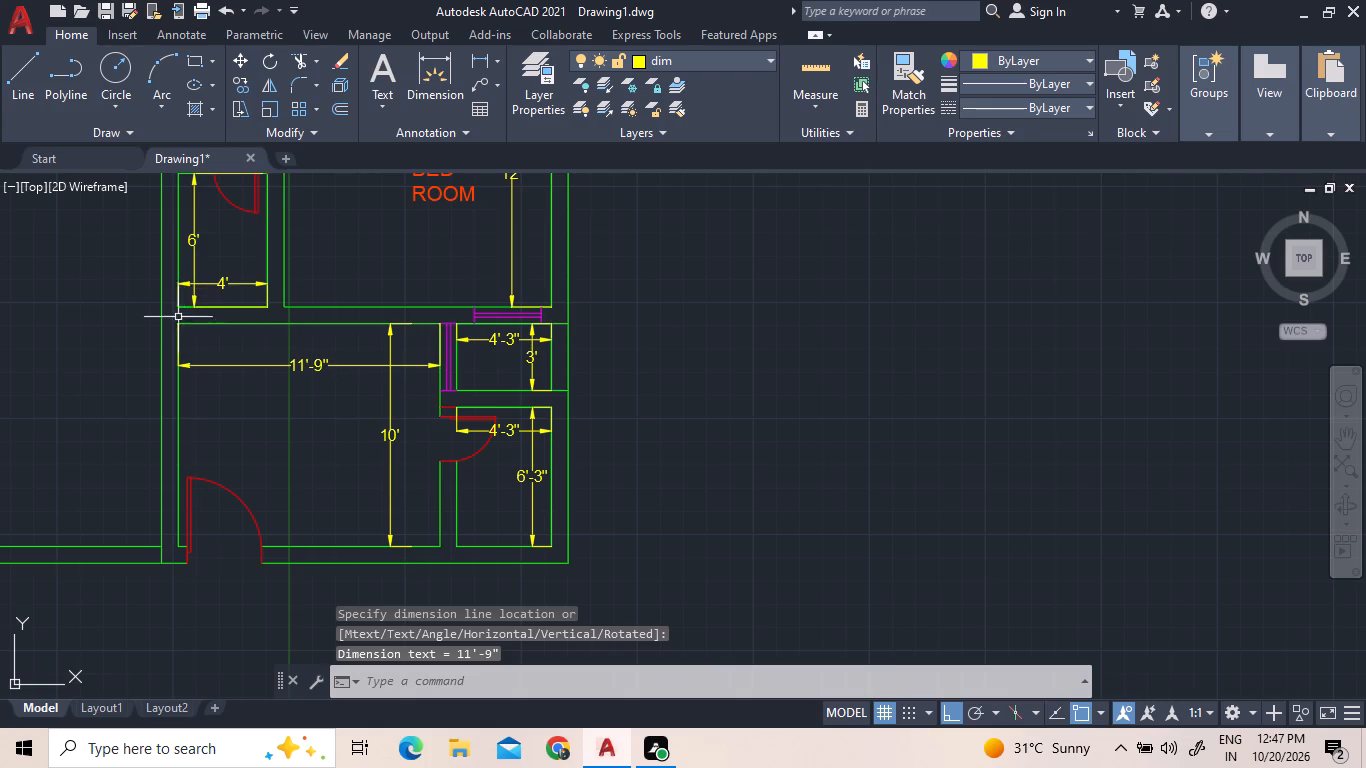
# Trim the west partition's line segment that crosses the thickness of the south wall, beside the southern middle room's door.
pyautogui.scroll(3, 139, 365)
pyautogui.scroll(-1, 216, 372)
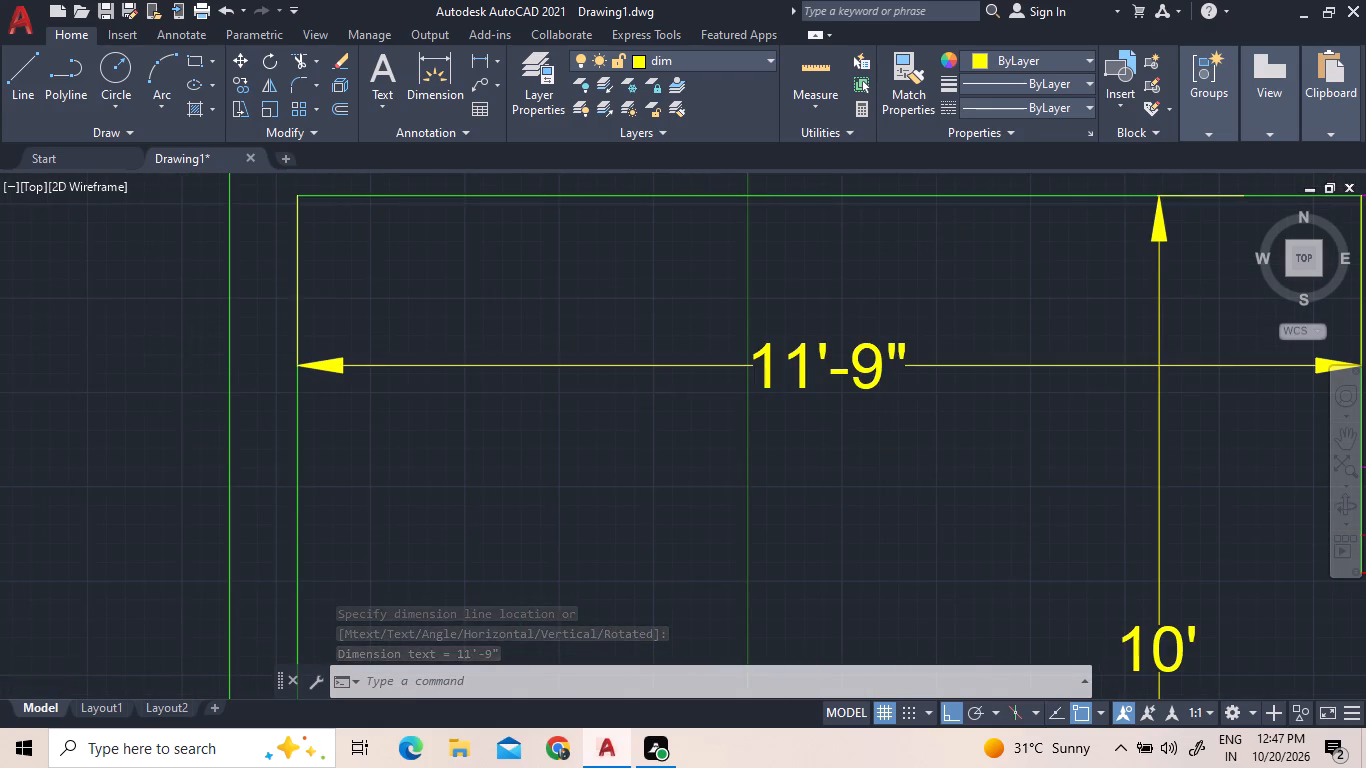
pyautogui.scroll(-2, 474, 399)
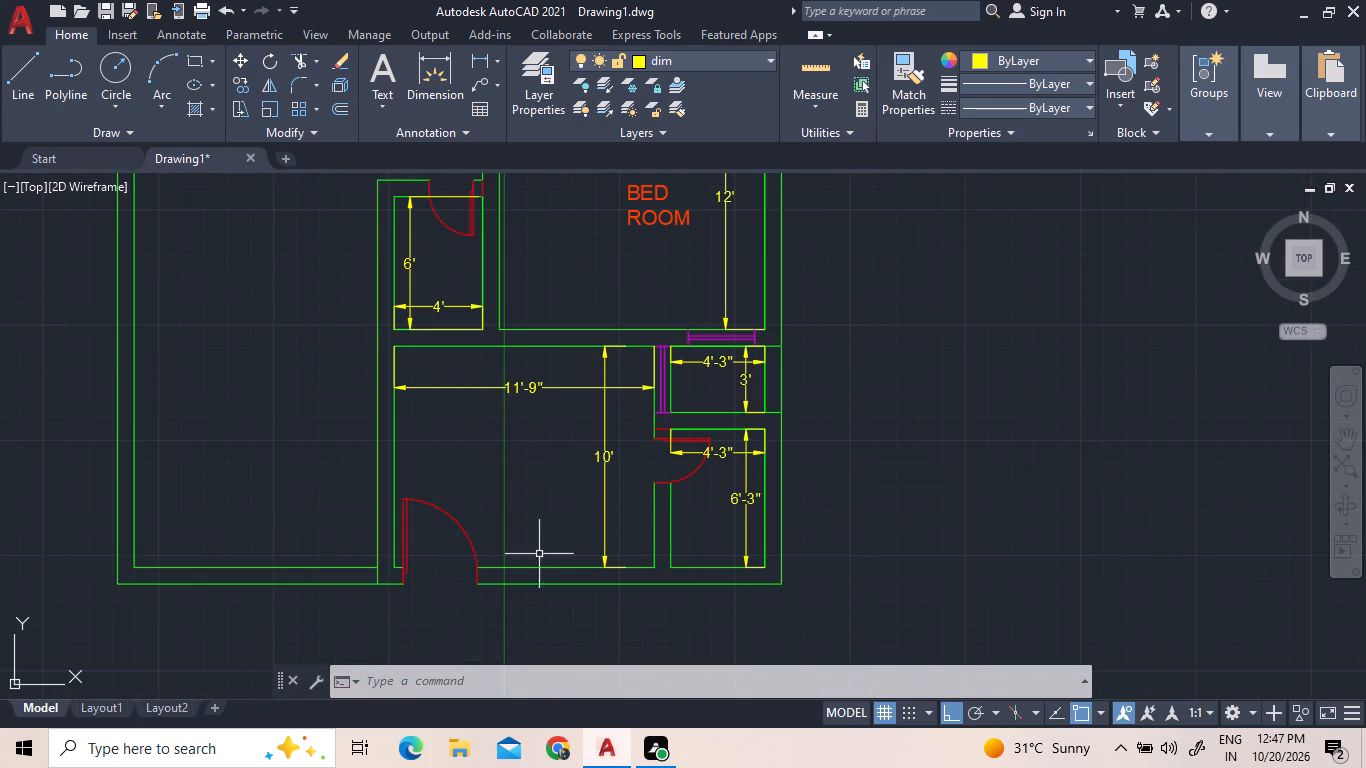
pyautogui.scroll(-2, 633, 463)
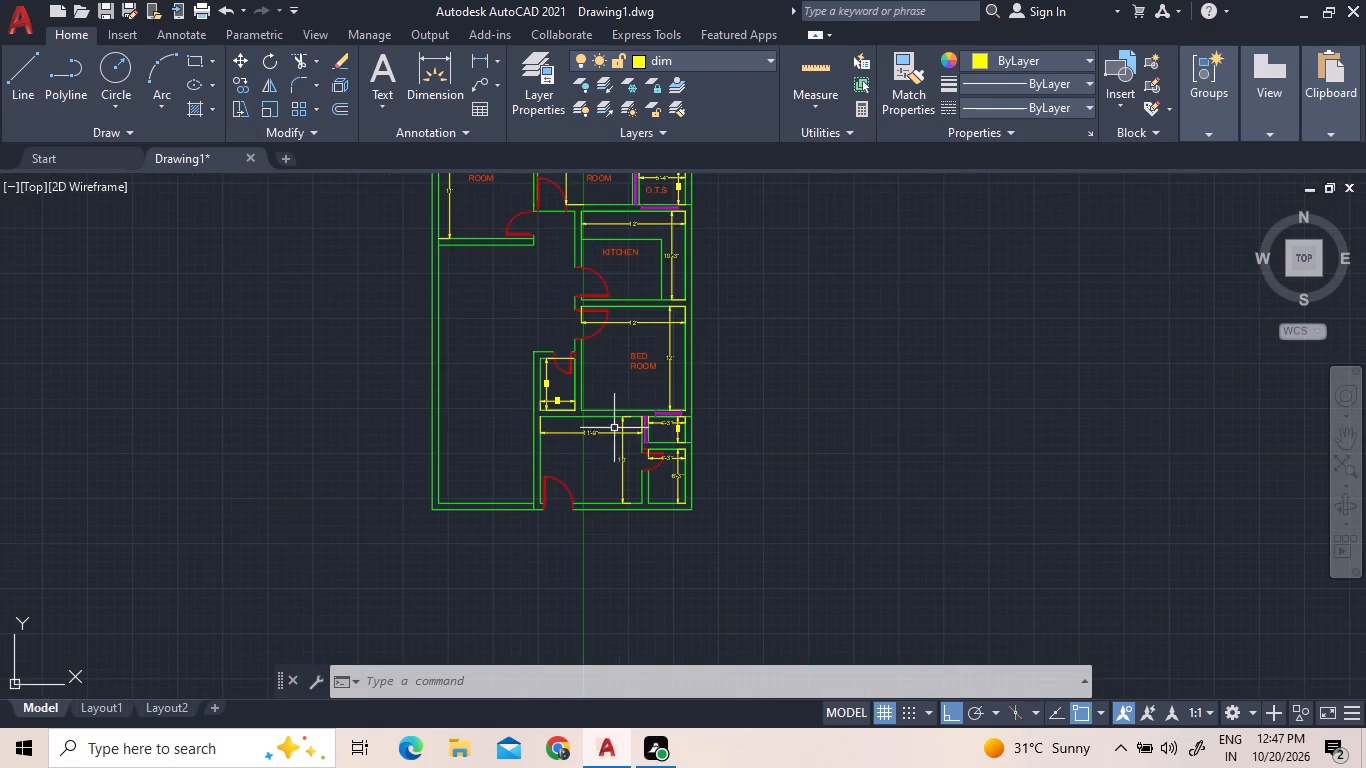
pyautogui.scroll(-1, 649, 335)
pyautogui.scroll(2, 610, 456)
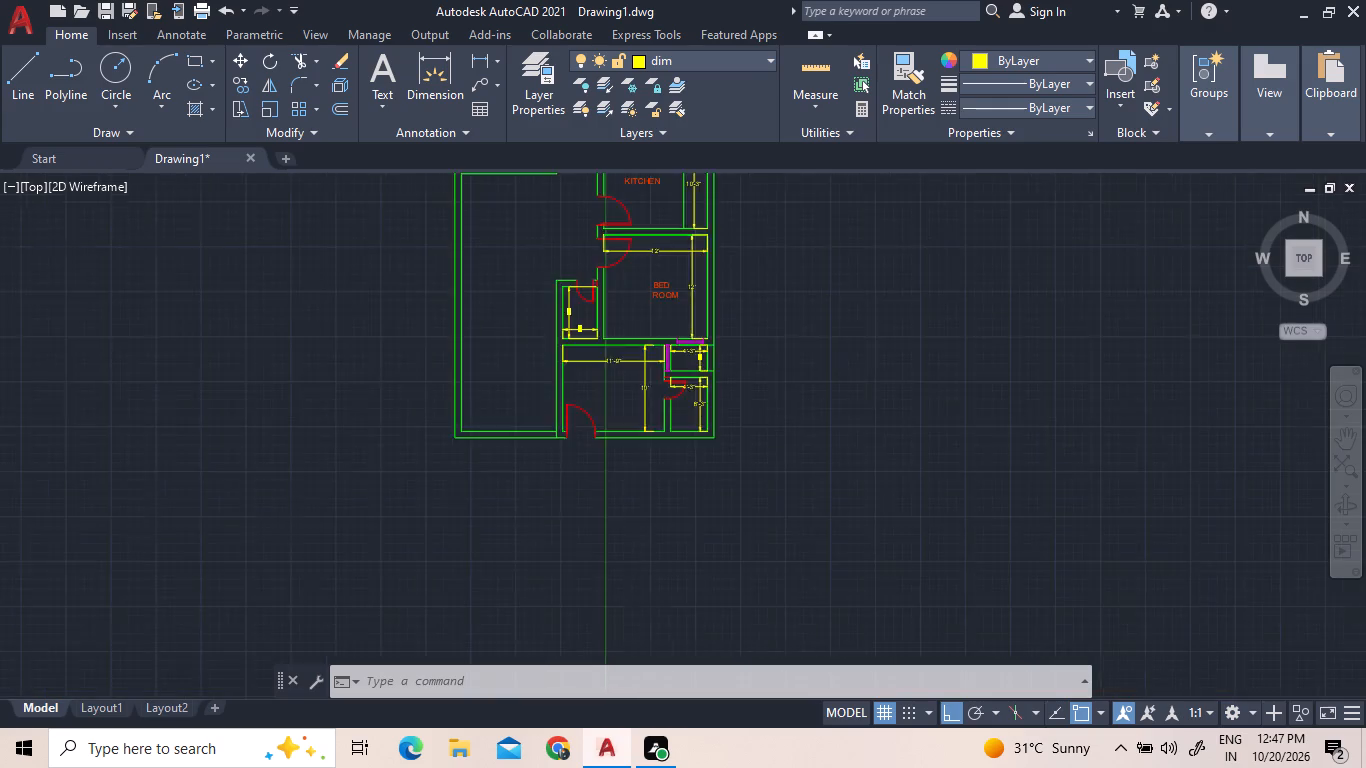
pyautogui.scroll(2, 610, 456)
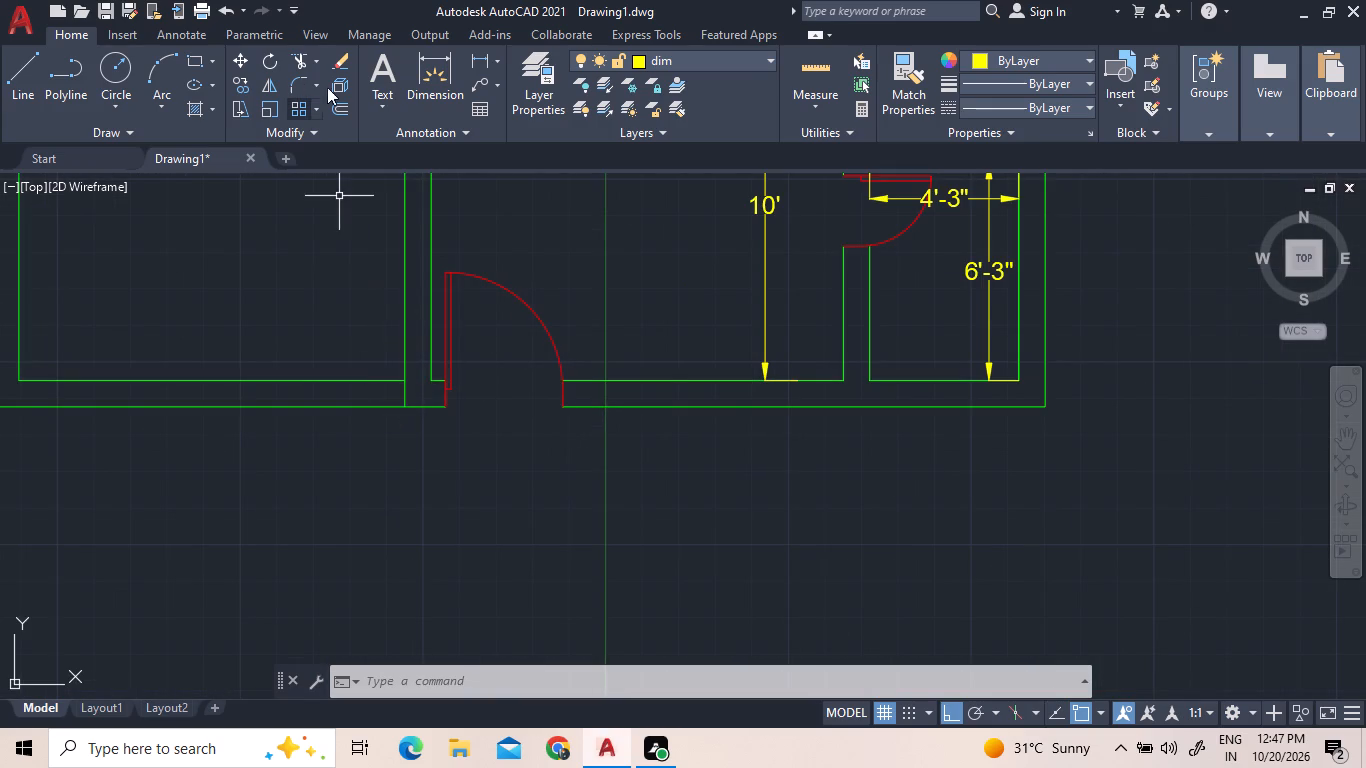
pyautogui.click(302, 56)
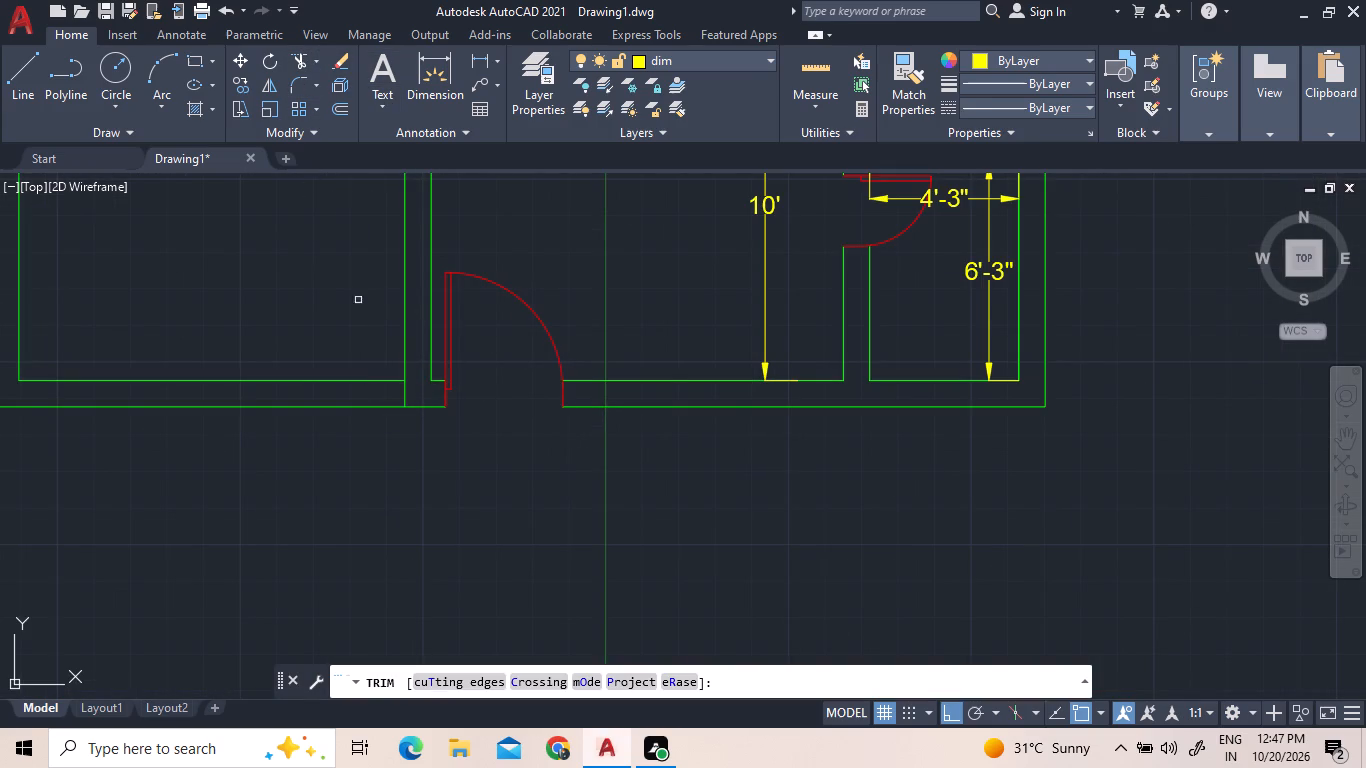
pyautogui.click(406, 389)
pyautogui.rightClick(345, 324)
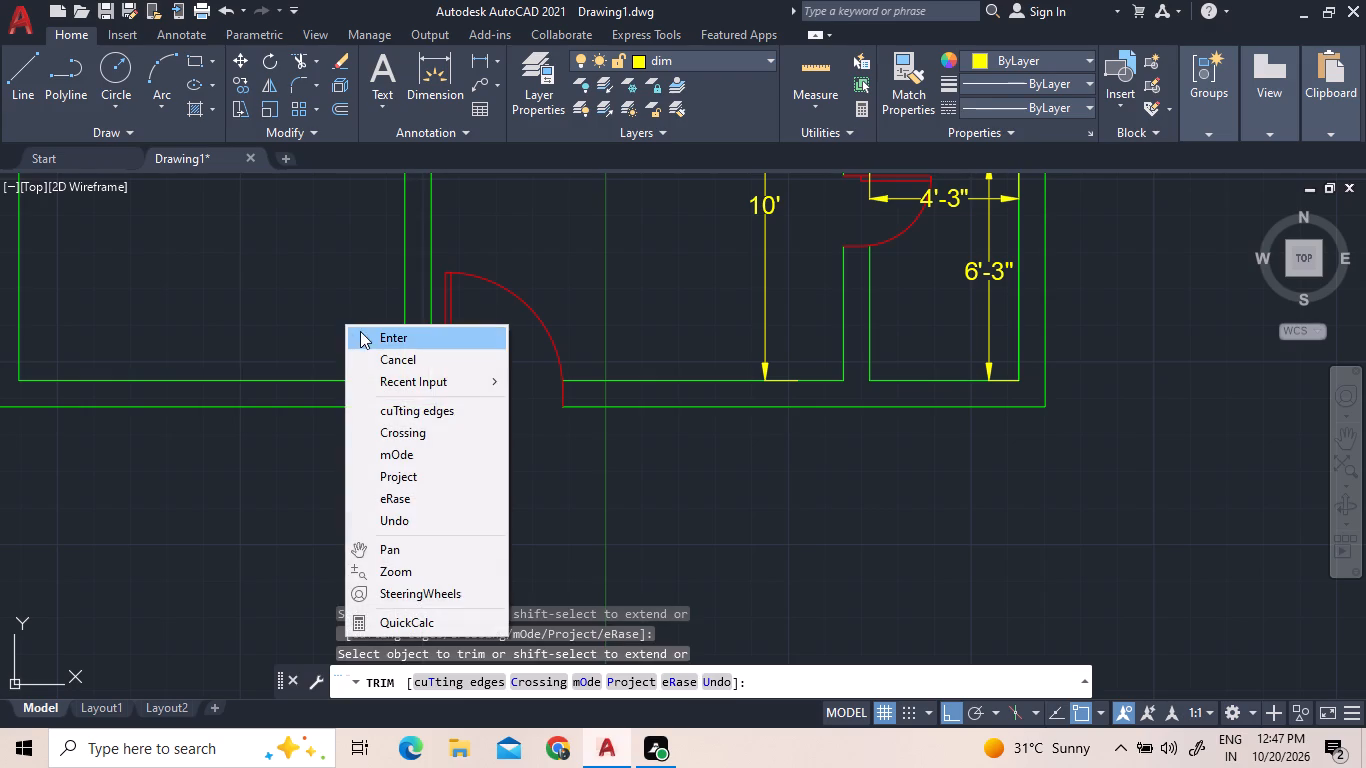
pyautogui.click(360, 331)
# Add the multiline text label BATH on the text layer at 8" height inside the small 4' by 6' room.
pyautogui.scroll(-2, 440, 344)
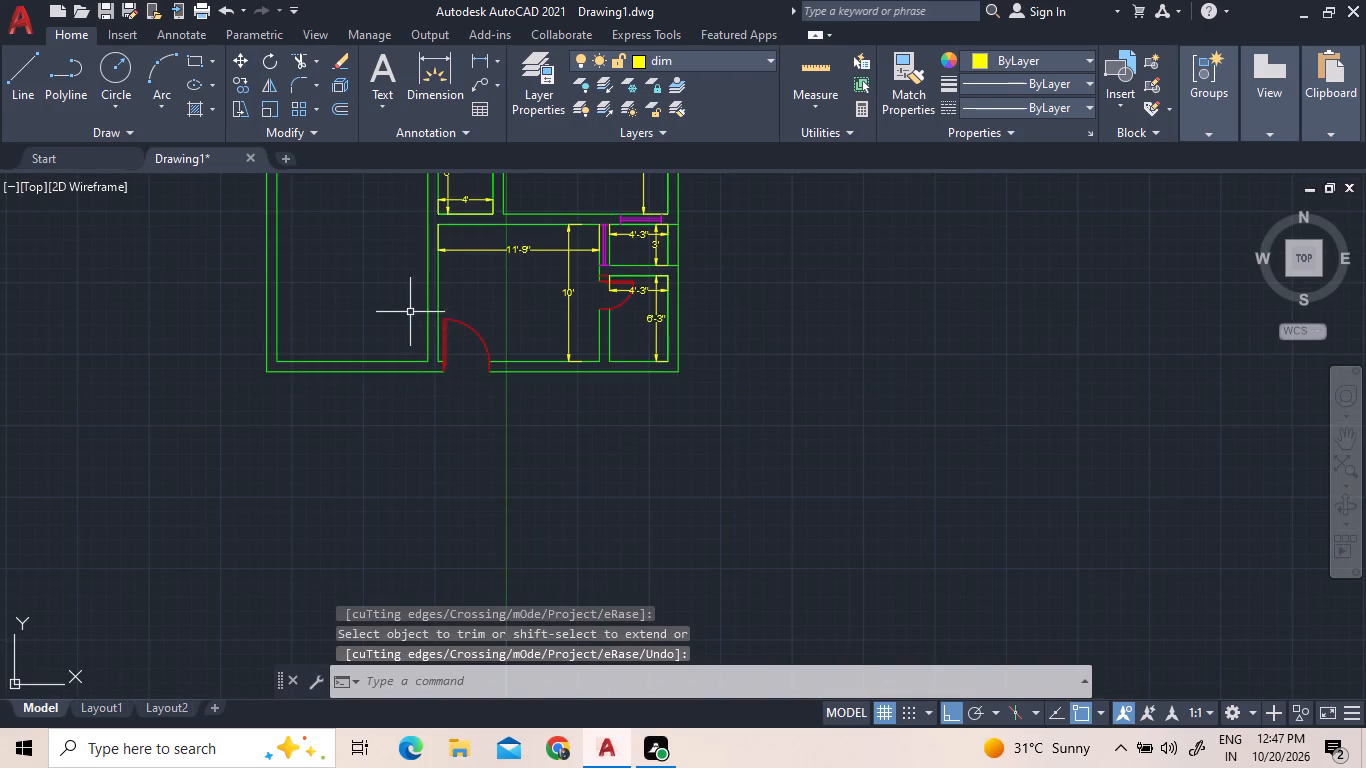
pyautogui.scroll(-1, 409, 328)
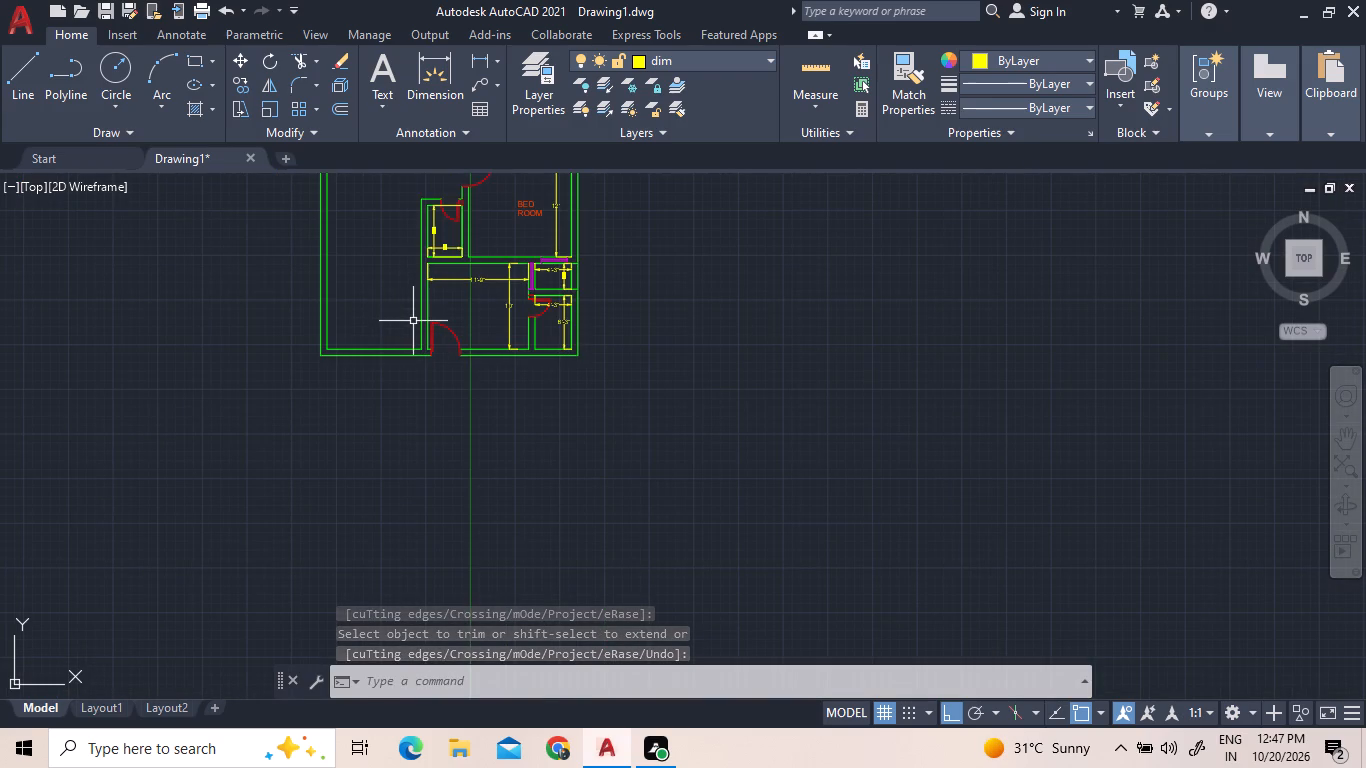
pyautogui.scroll(-1, 432, 363)
pyautogui.scroll(3, 420, 265)
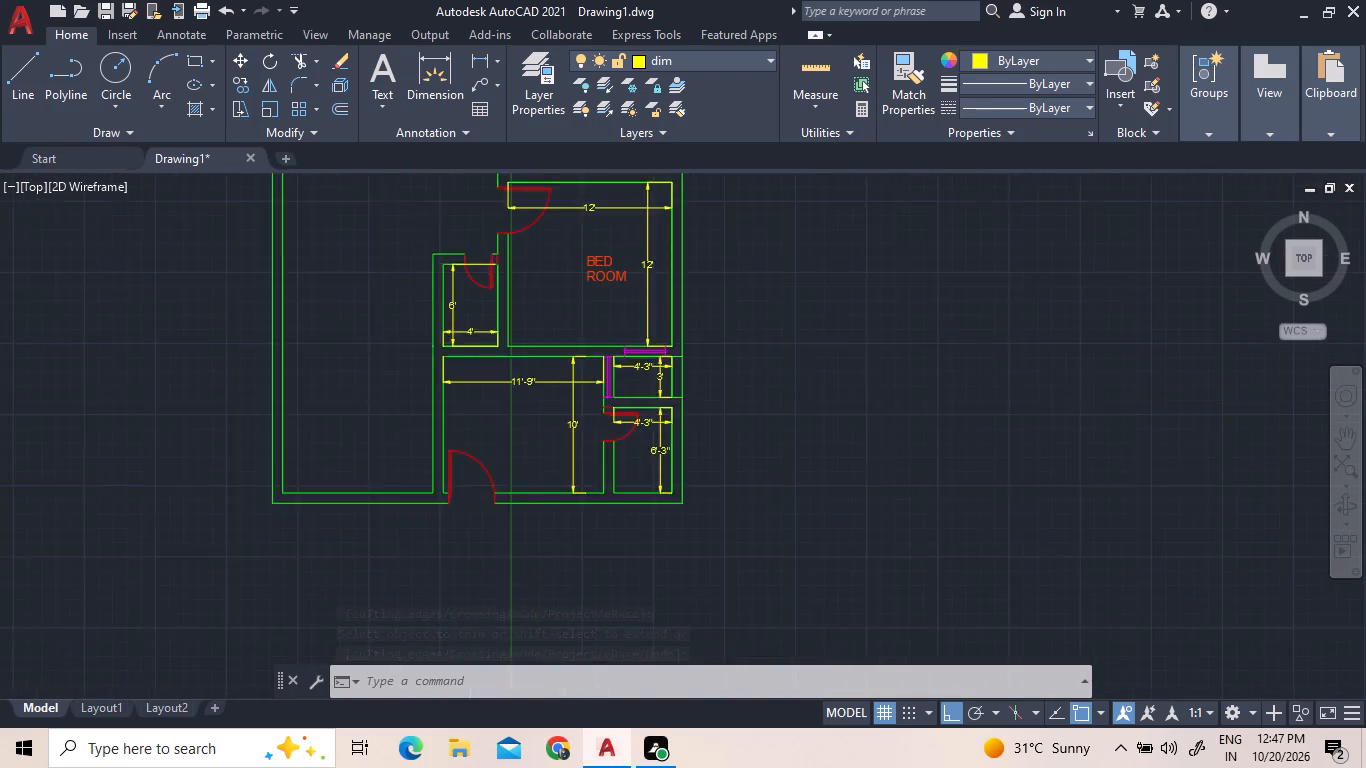
pyautogui.scroll(2, 576, 236)
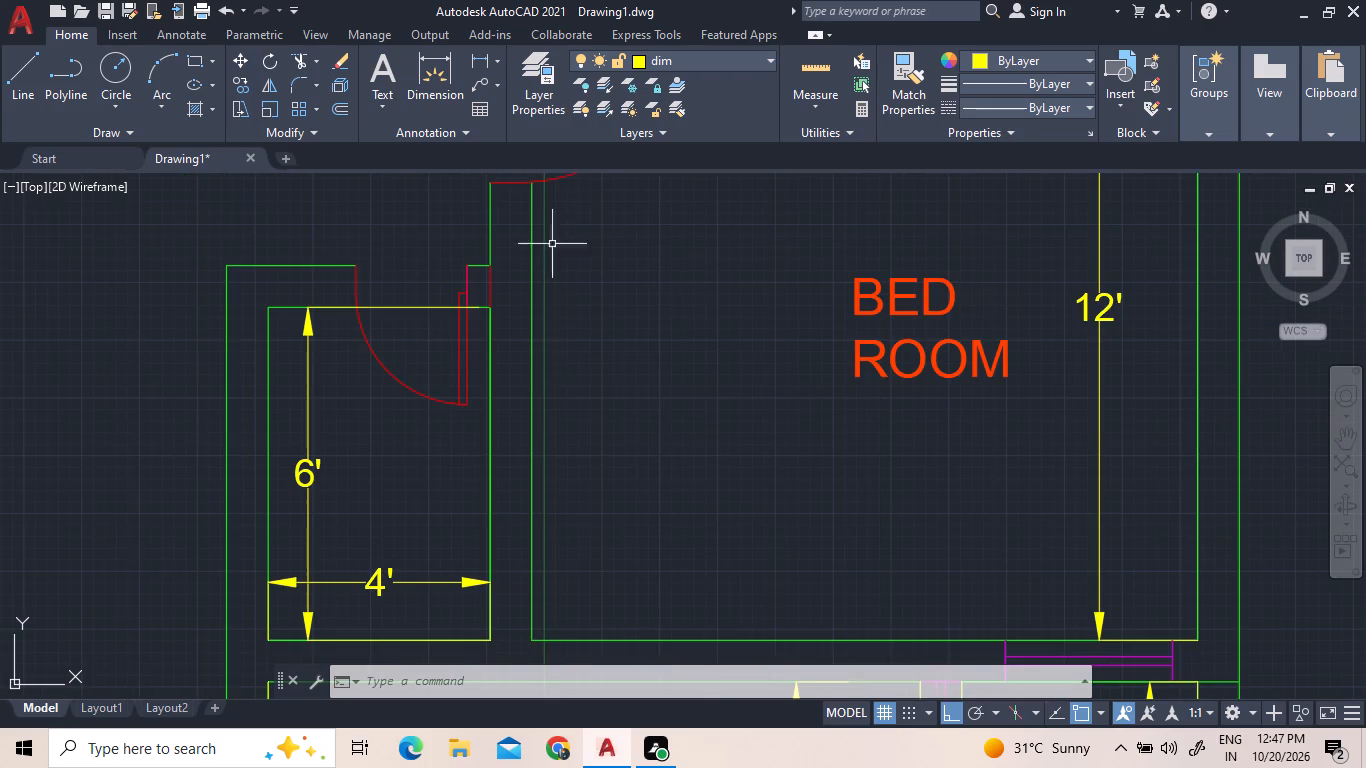
pyautogui.click(392, 69)
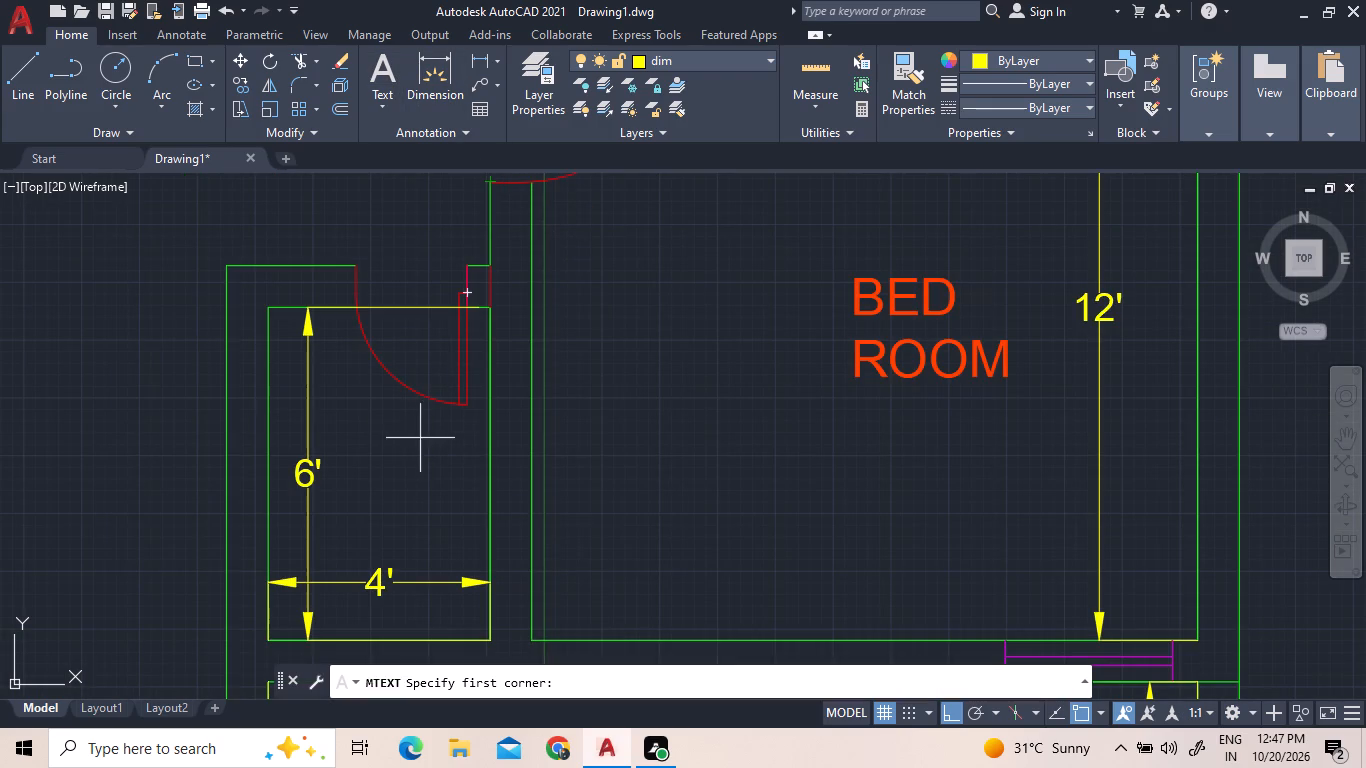
pyautogui.click(341, 423)
pyautogui.click(398, 495)
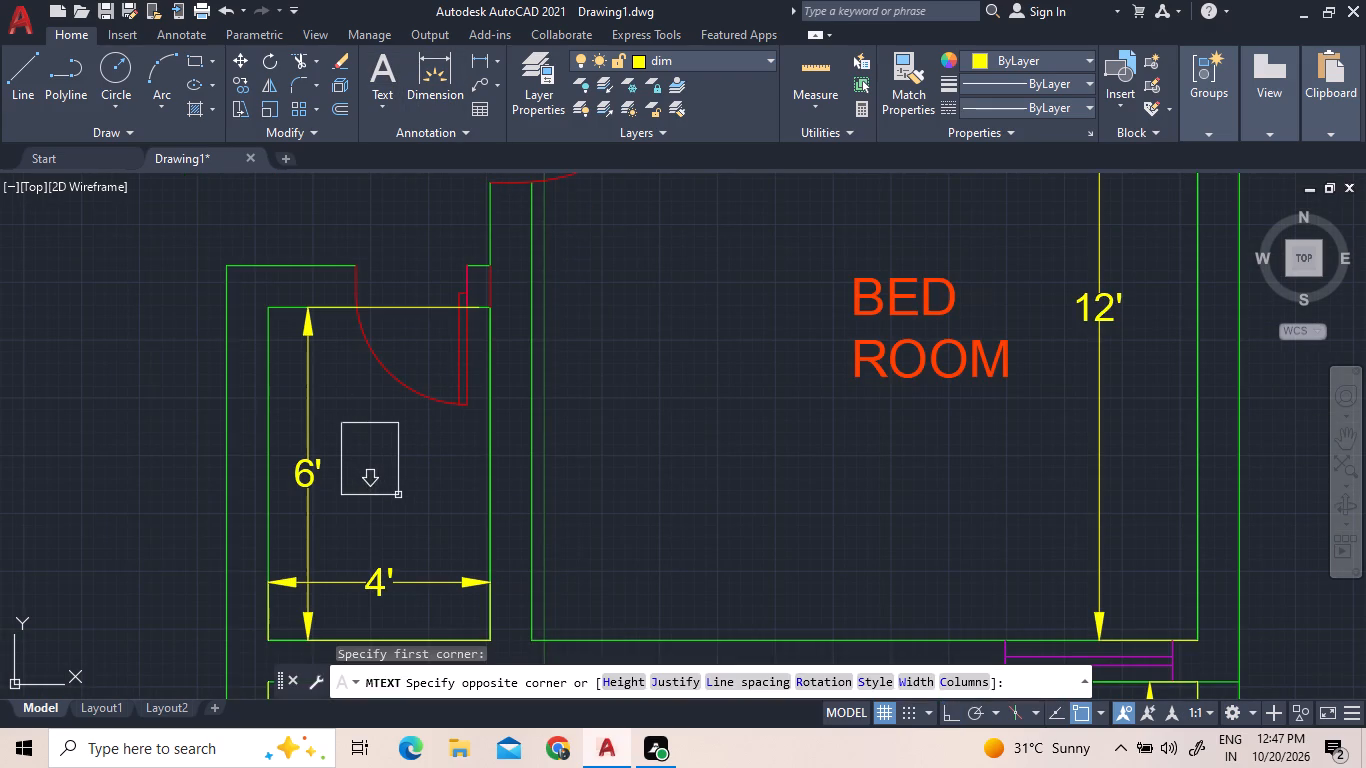
pyautogui.click(696, 54)
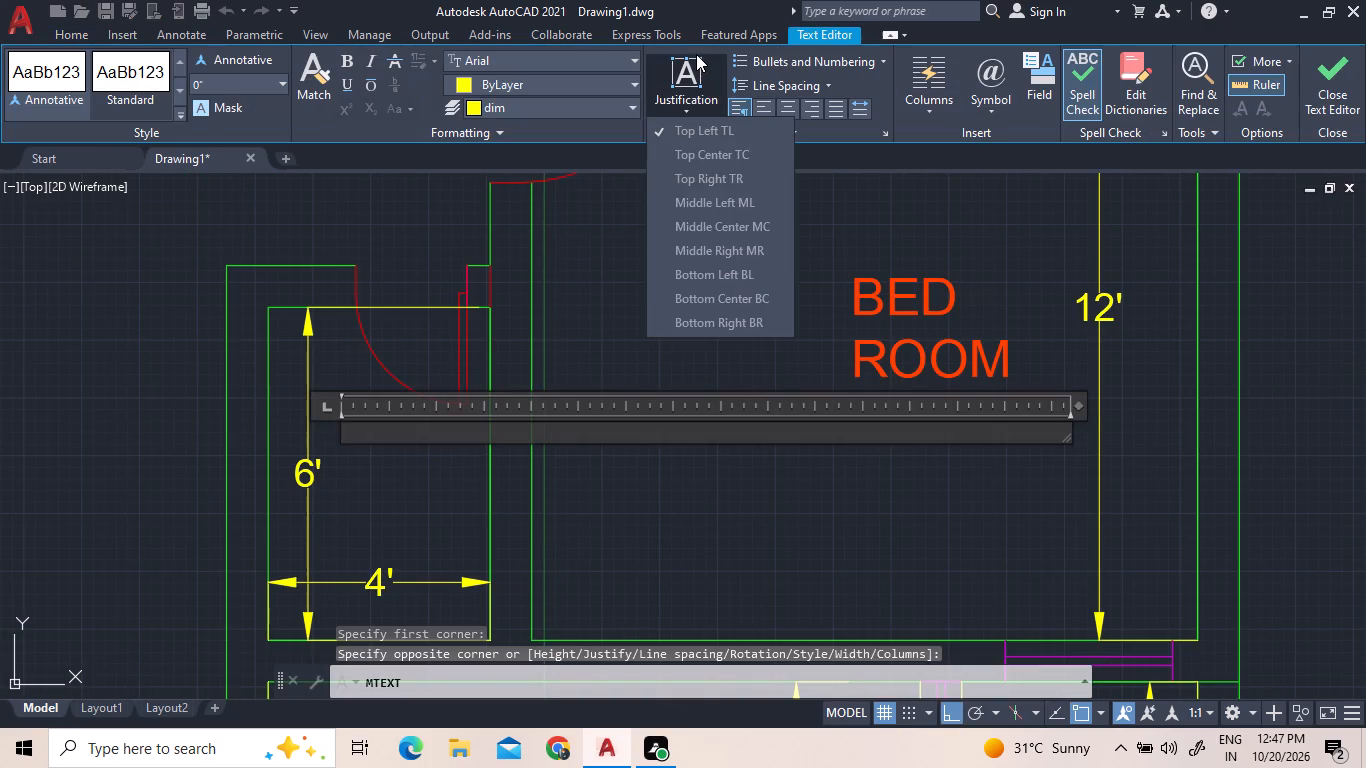
pyautogui.click(531, 112)
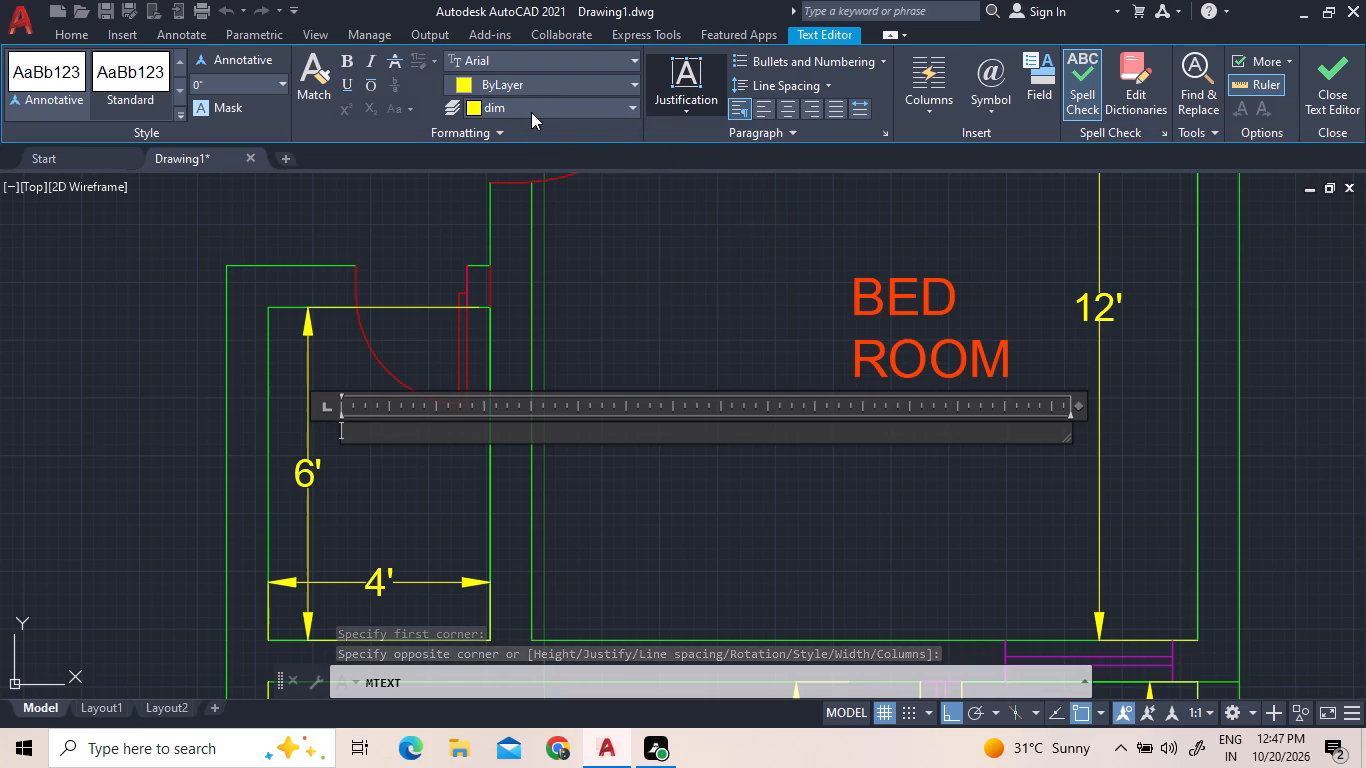
pyautogui.click(533, 285)
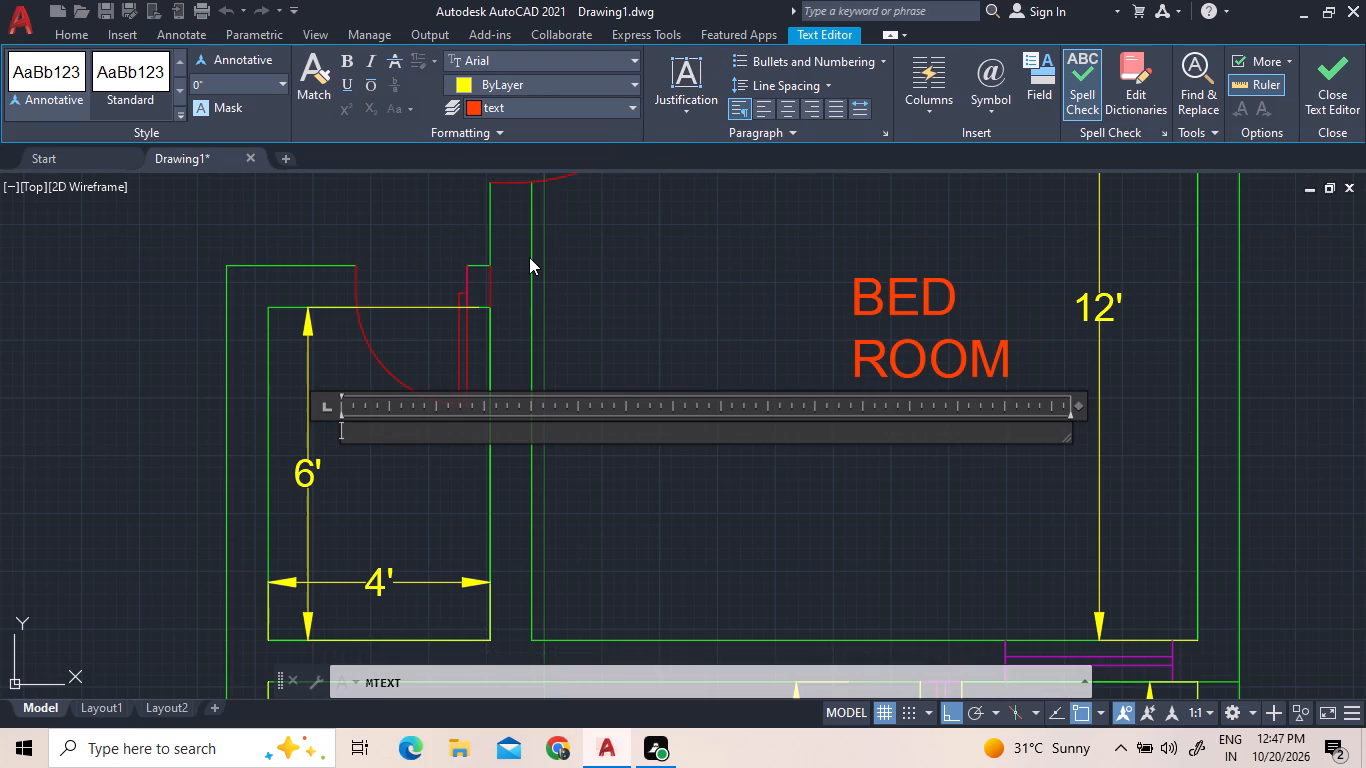
pyautogui.write('BA')
pyautogui.write('TH')
pyautogui.doubleClick(435, 431)
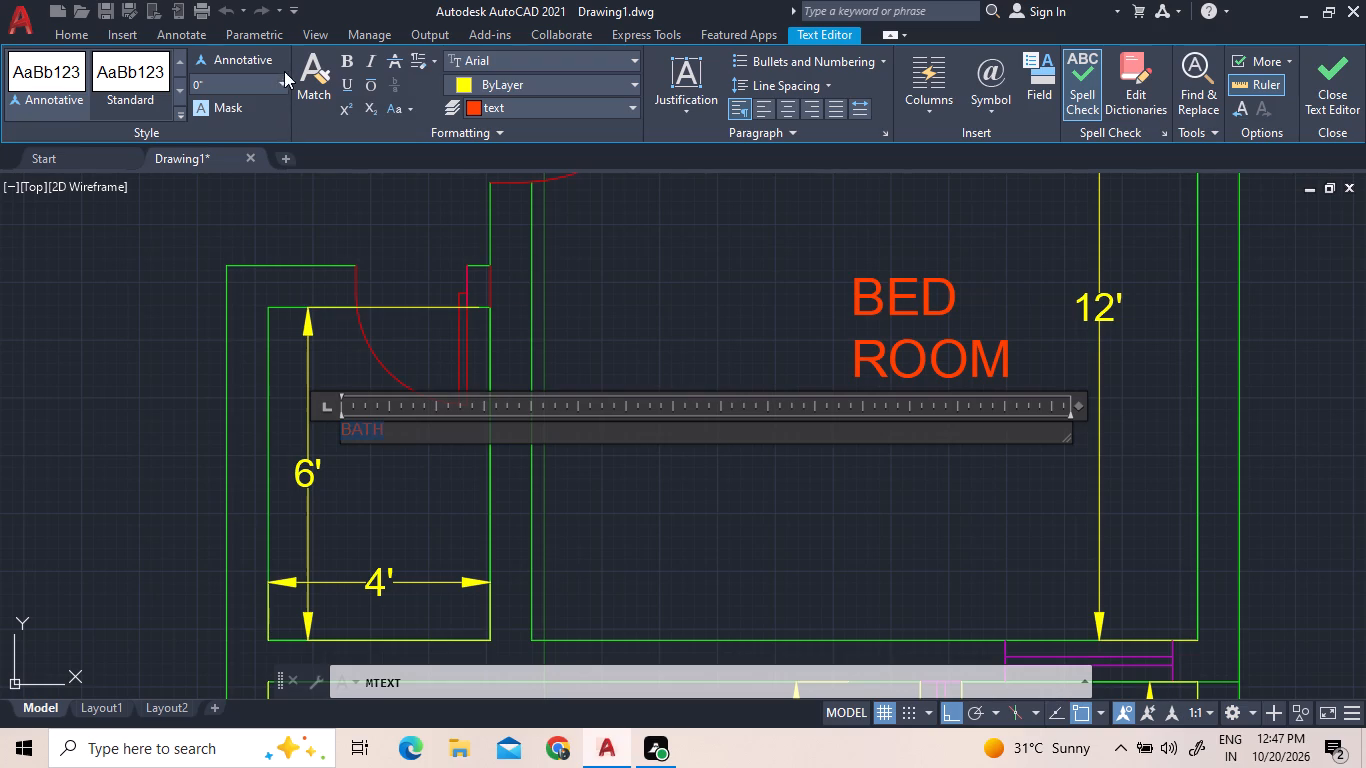
pyautogui.click(287, 86)
pyautogui.click(275, 102)
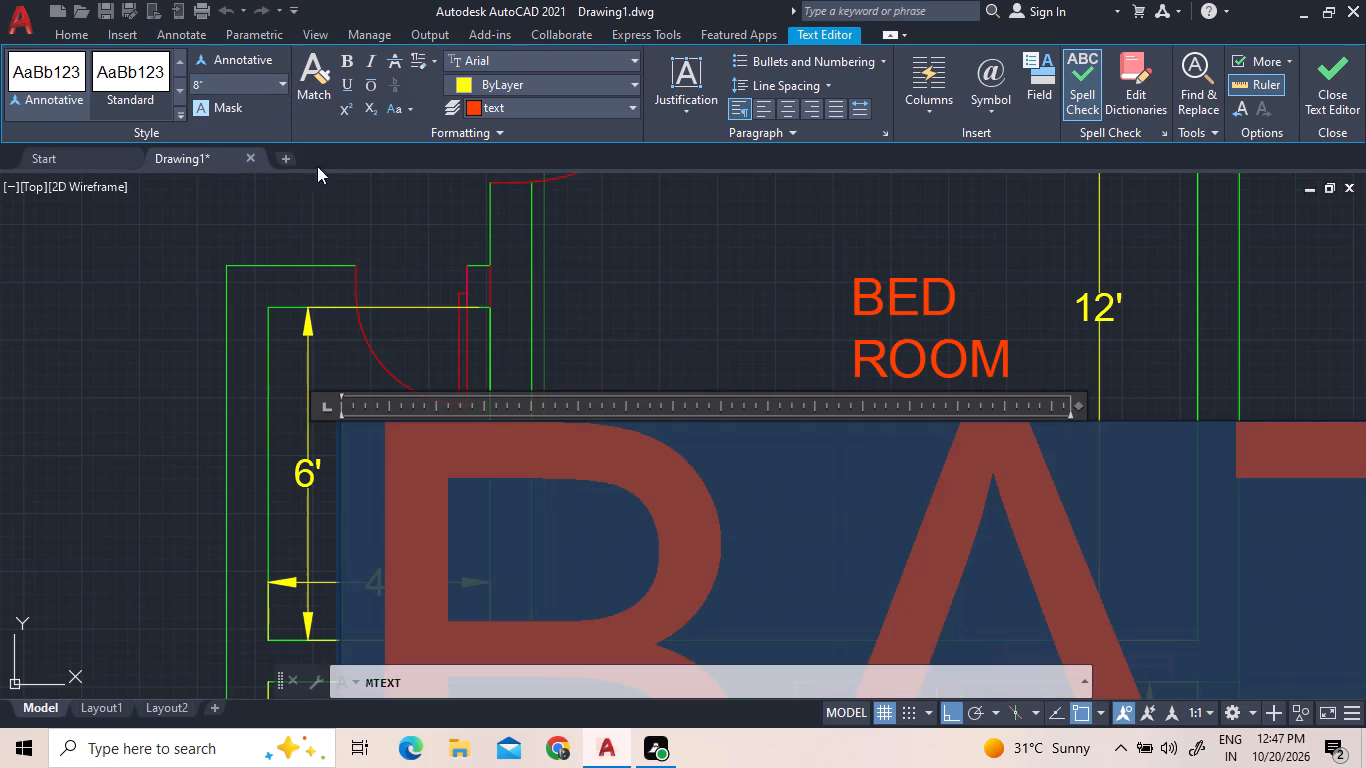
pyautogui.click(365, 227)
# Copy the BED ROOM label from the room above into the middle of the southern middle room, with Ortho turned off.
pyautogui.scroll(-3, 445, 290)
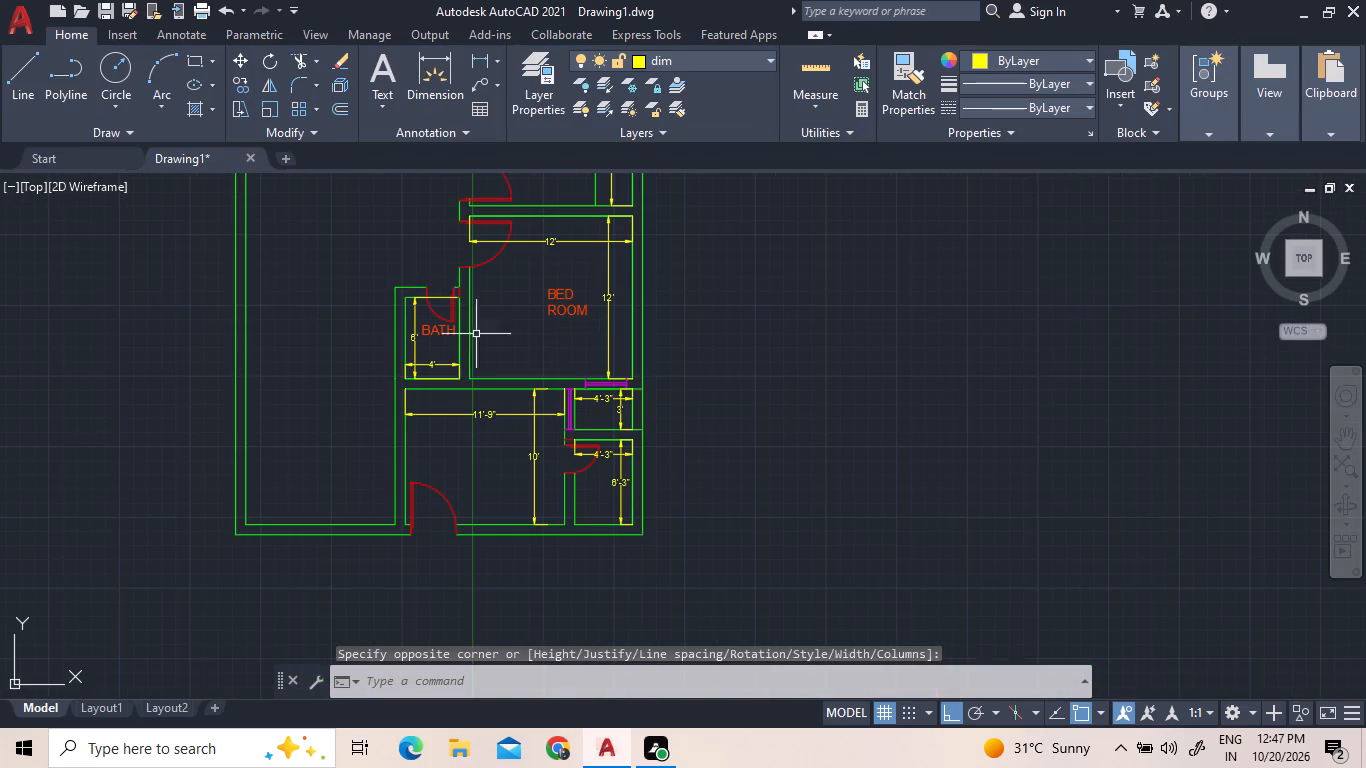
pyautogui.scroll(-3, 499, 391)
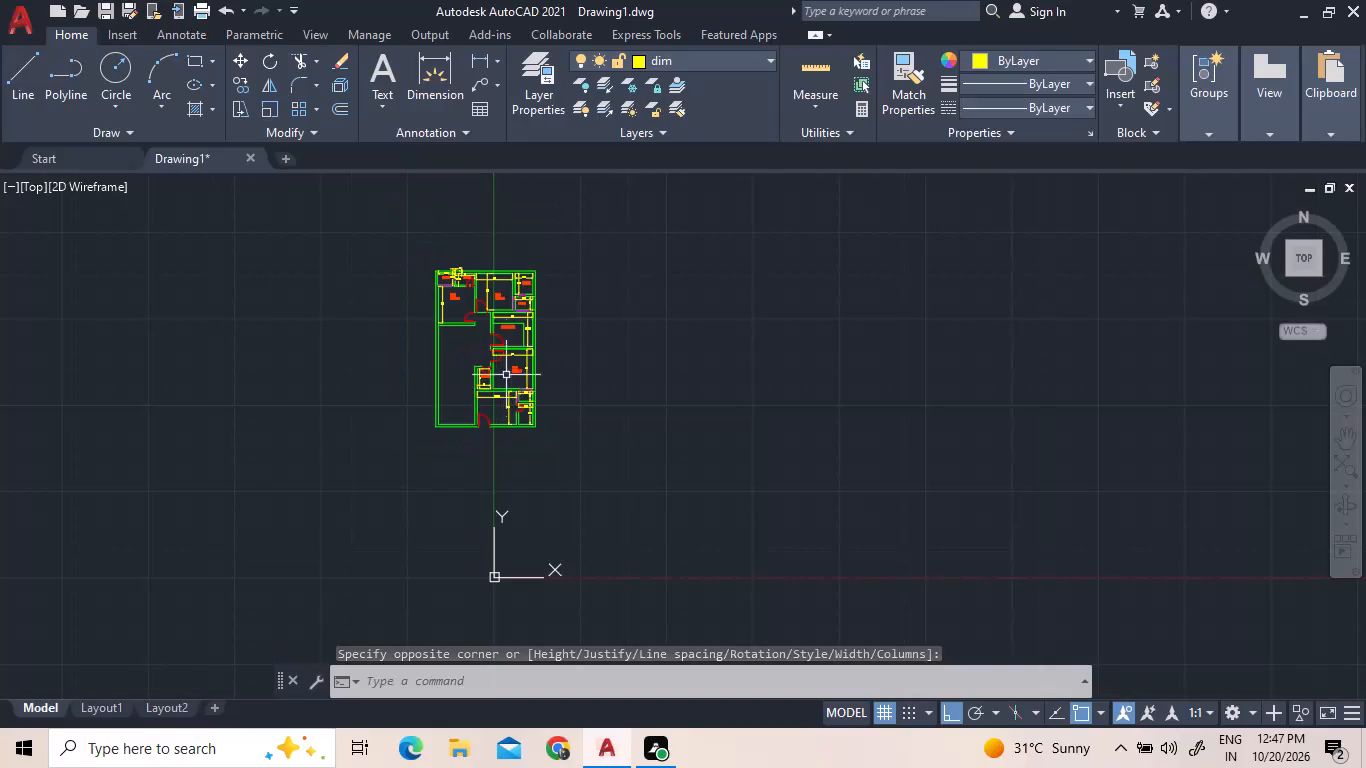
pyautogui.scroll(3, 517, 418)
pyautogui.click(494, 210)
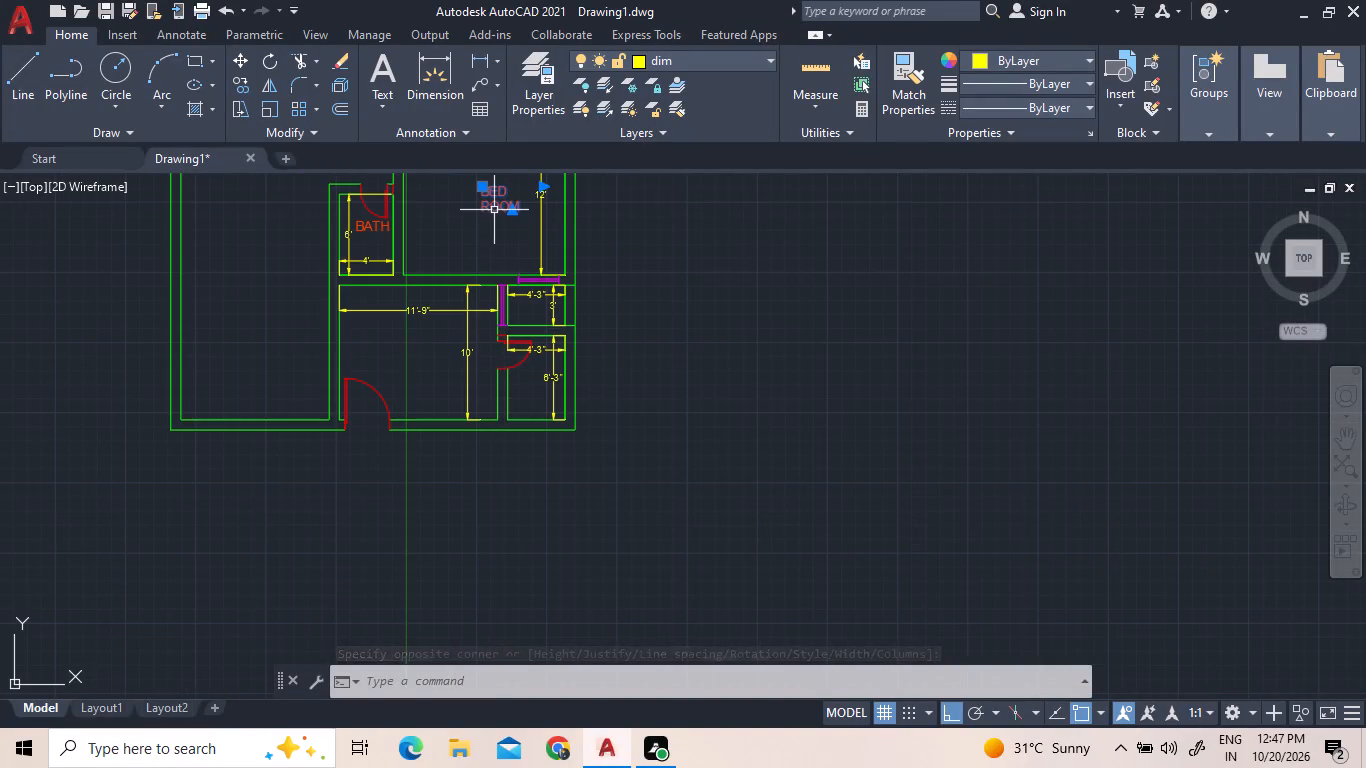
pyautogui.rightClick(490, 208)
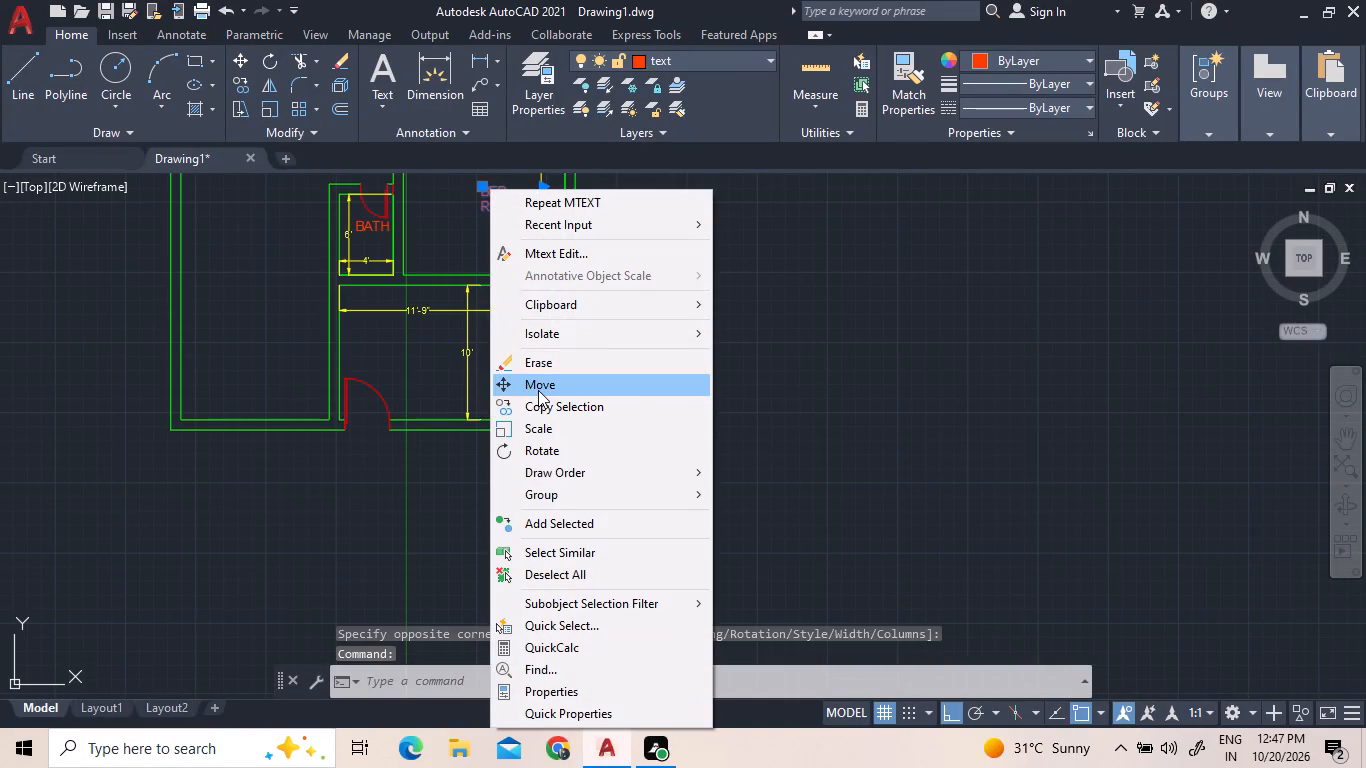
pyautogui.click(544, 399)
pyautogui.click(492, 182)
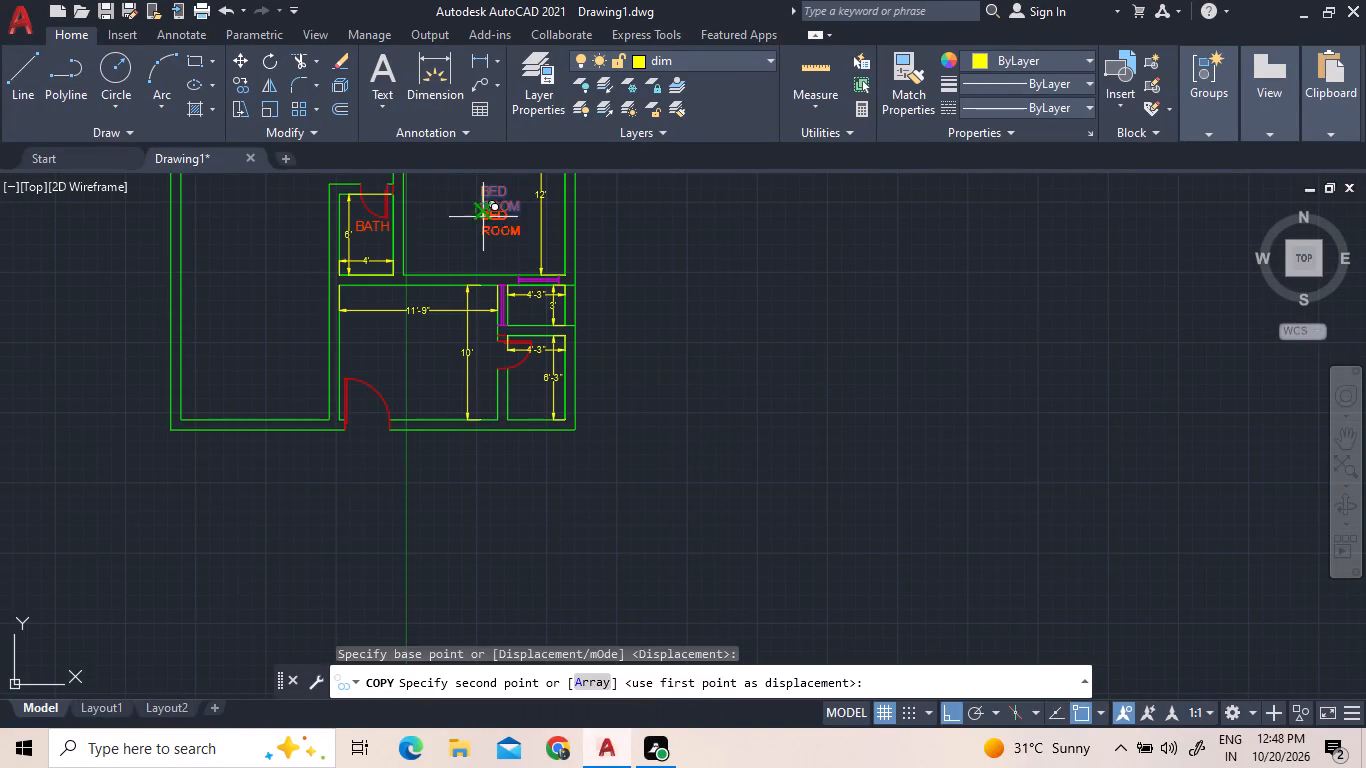
pyautogui.press('F8')
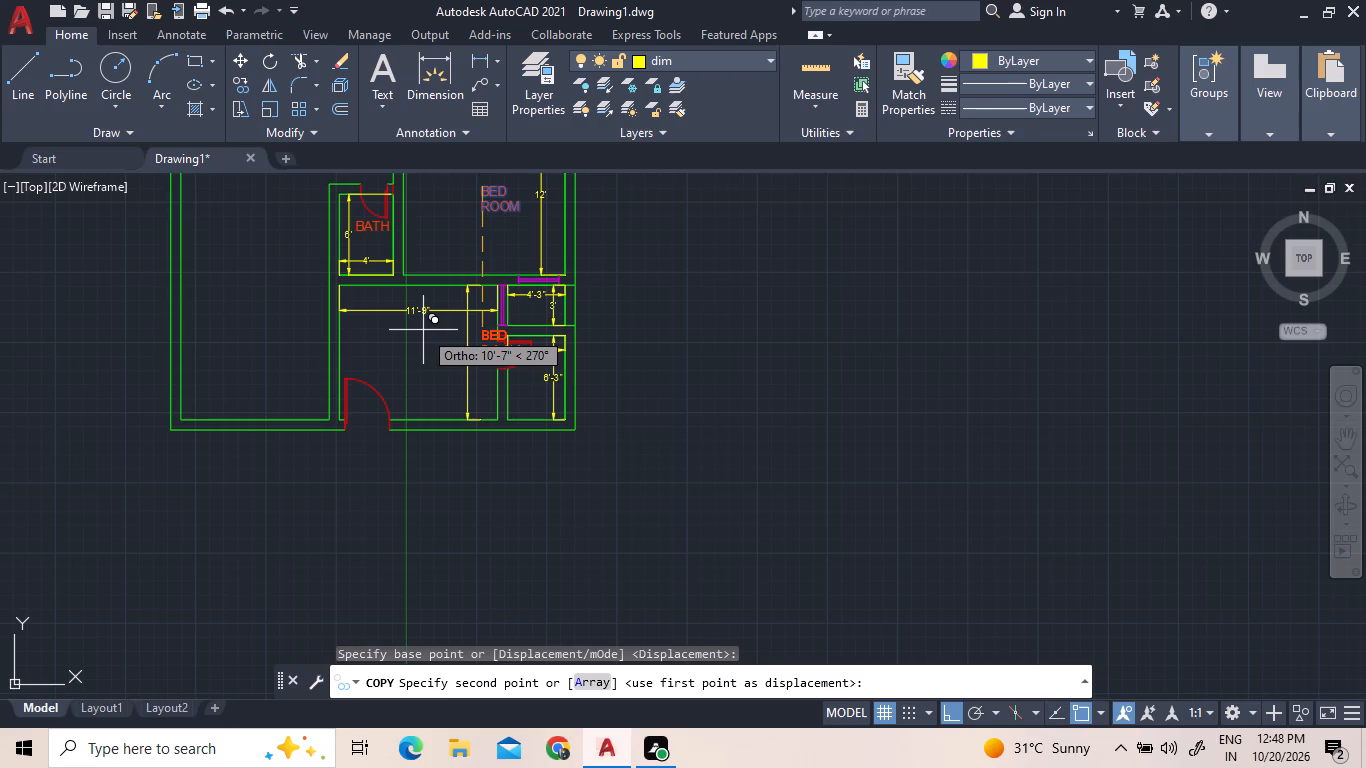
pyautogui.click(403, 331)
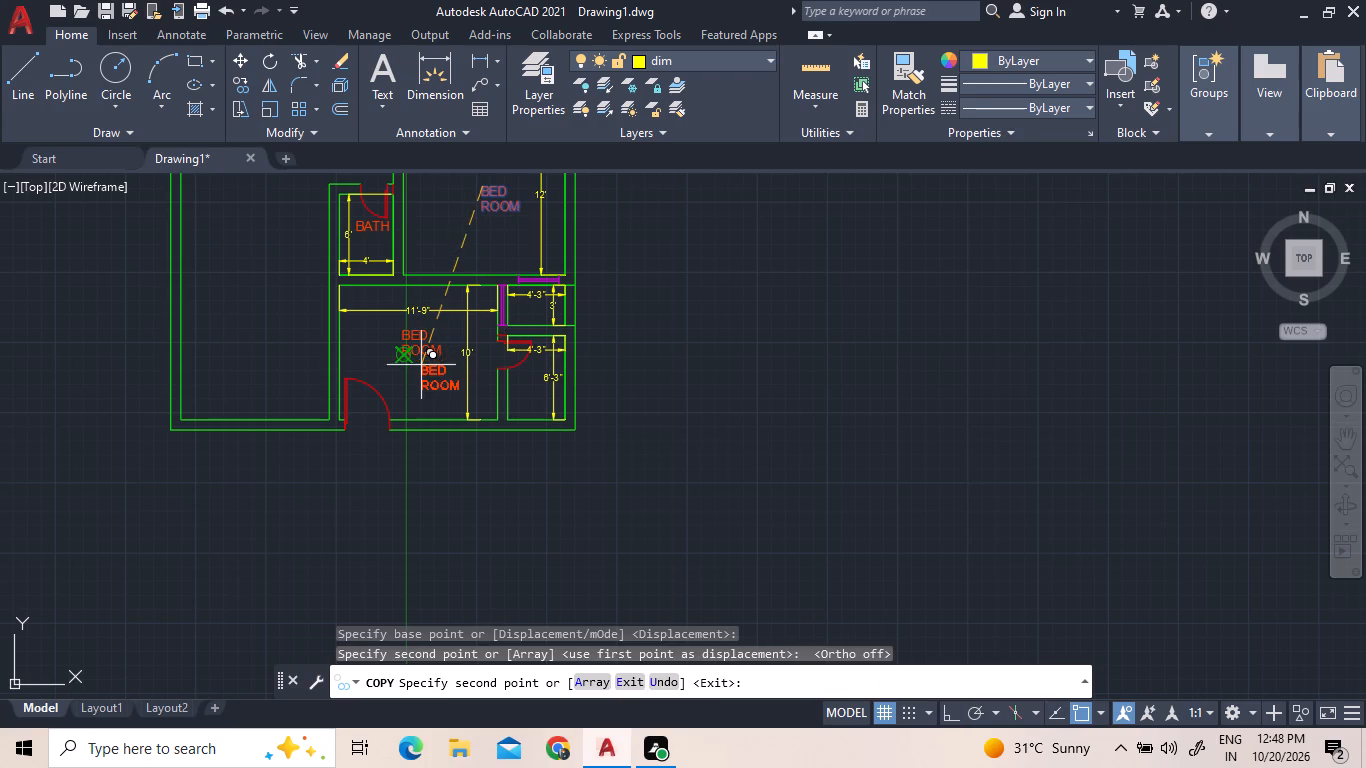
# Finish copying the BED ROOM label without placing any further copies.
pyautogui.scroll(-1, 470, 471)
pyautogui.scroll(1, 359, 265)
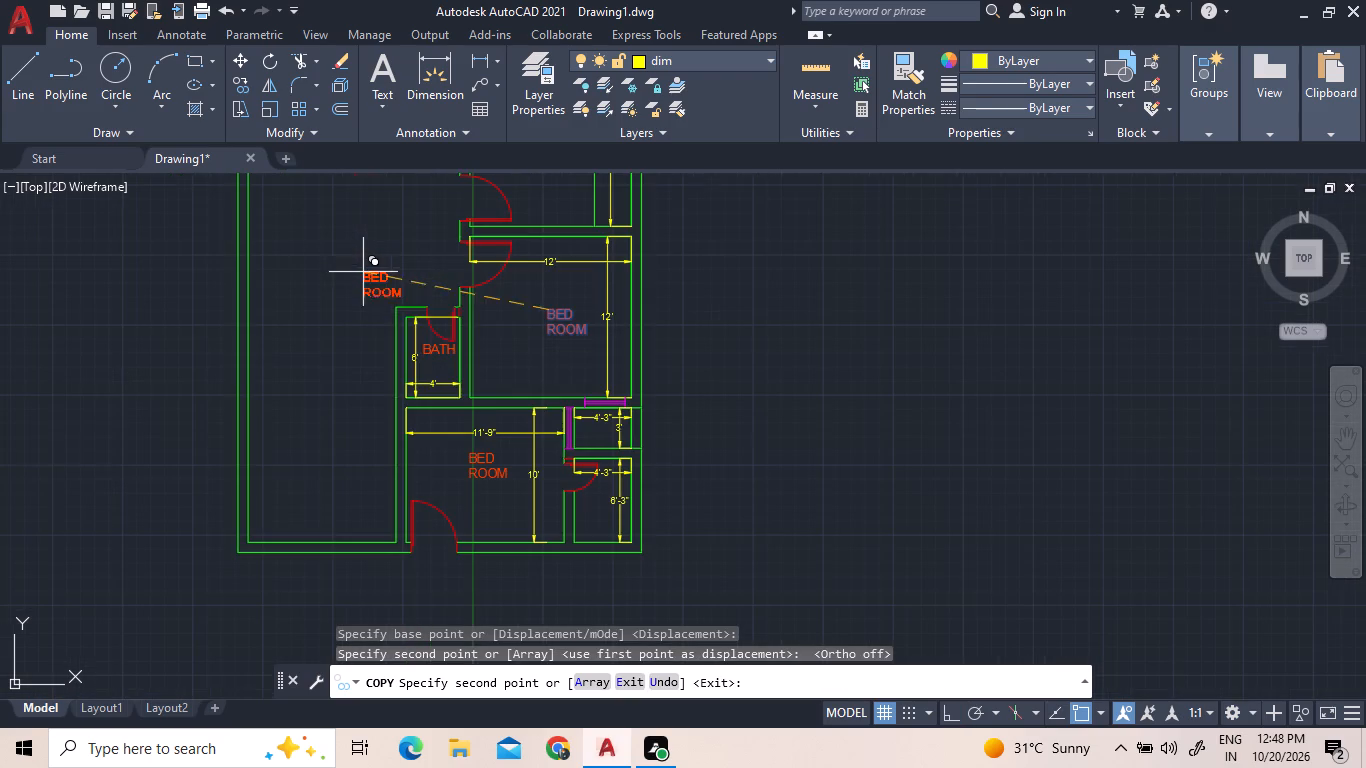
pyautogui.rightClick(867, 277)
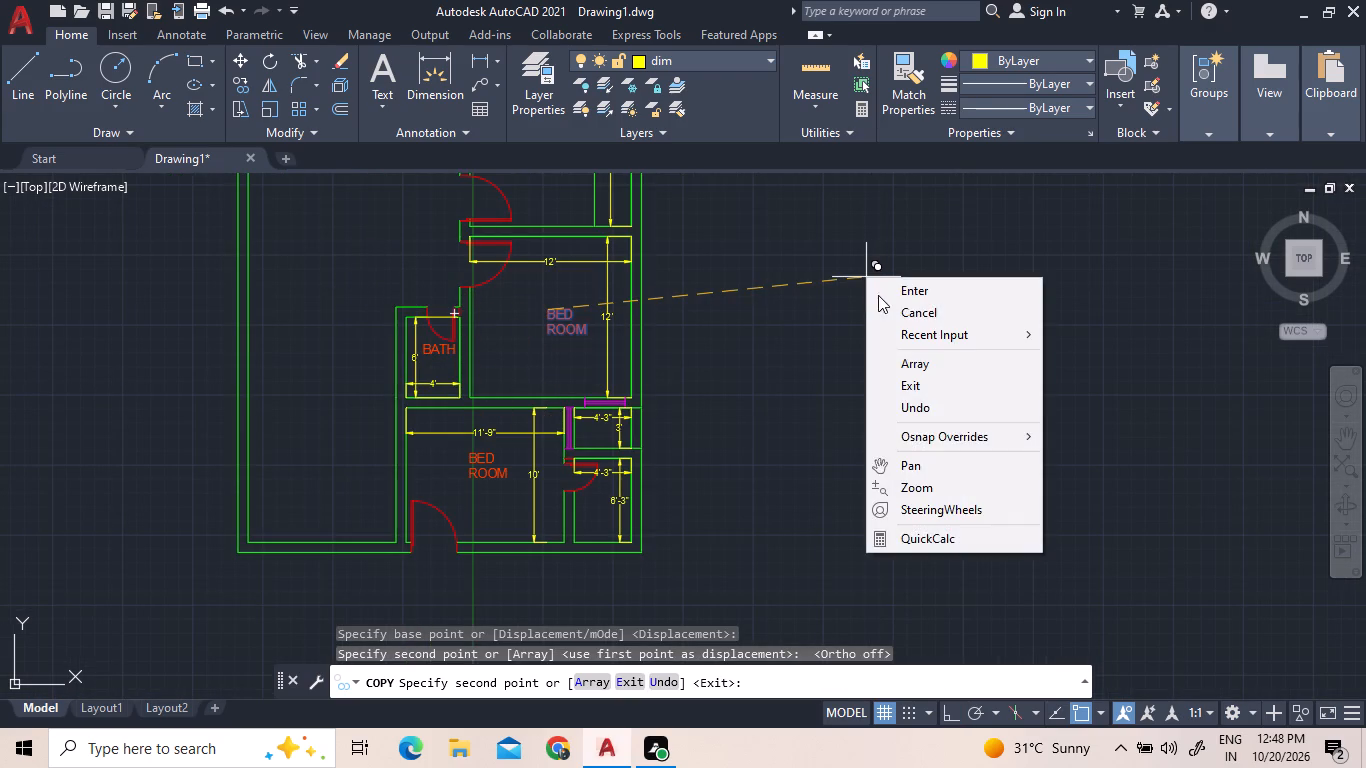
pyautogui.click(878, 295)
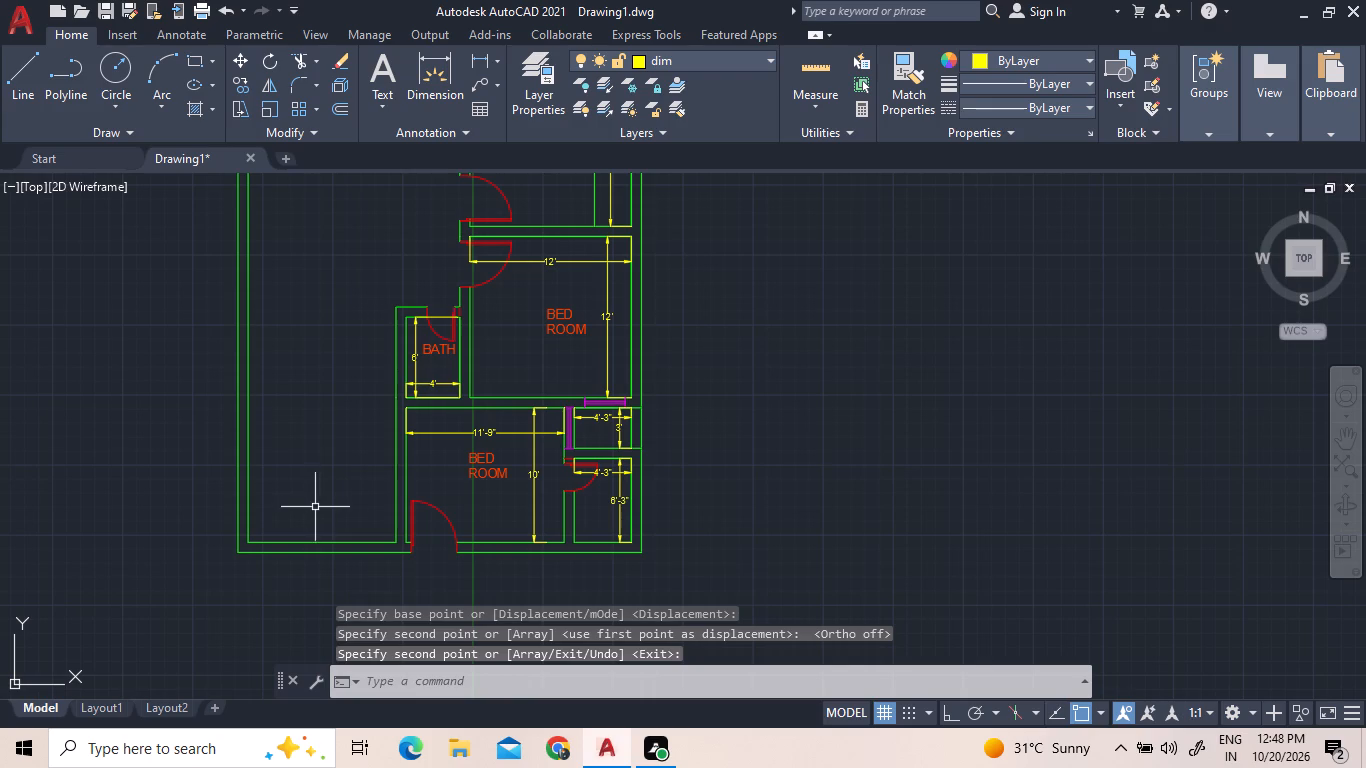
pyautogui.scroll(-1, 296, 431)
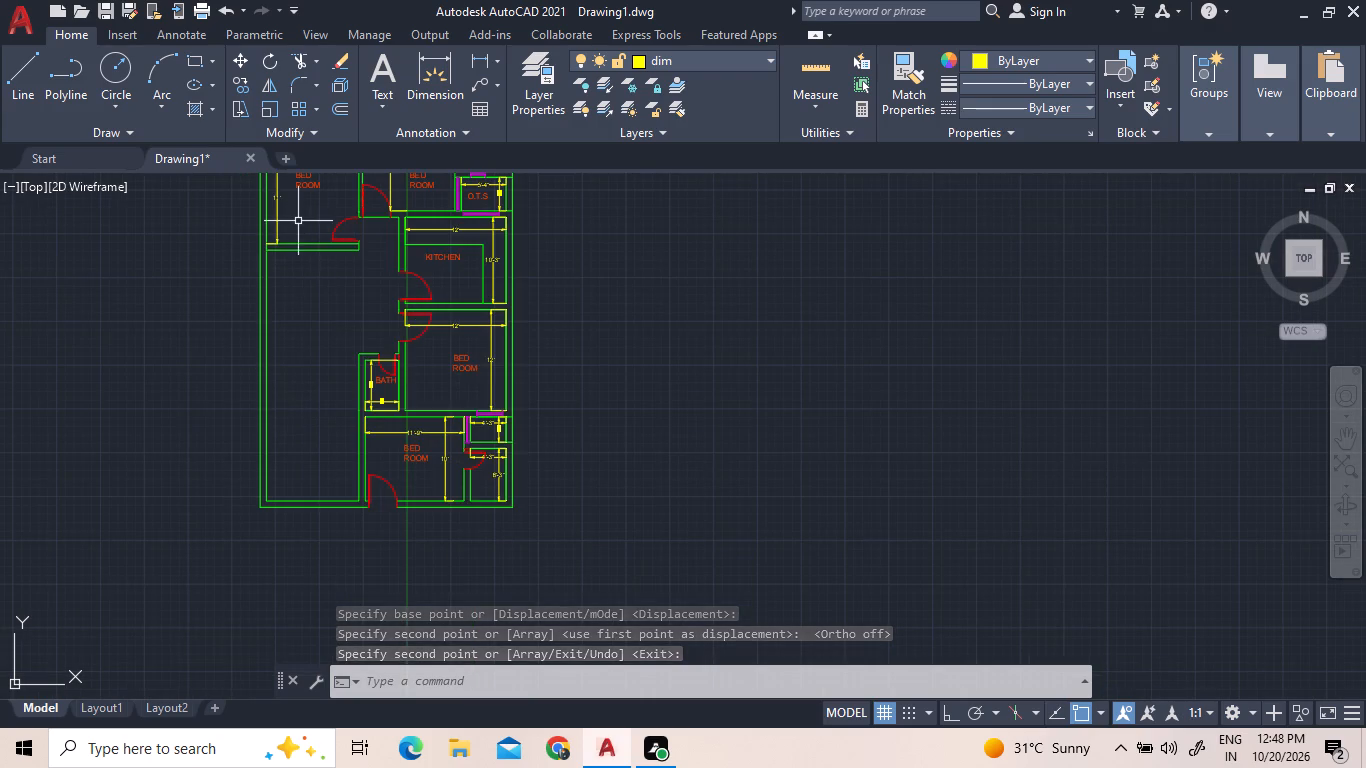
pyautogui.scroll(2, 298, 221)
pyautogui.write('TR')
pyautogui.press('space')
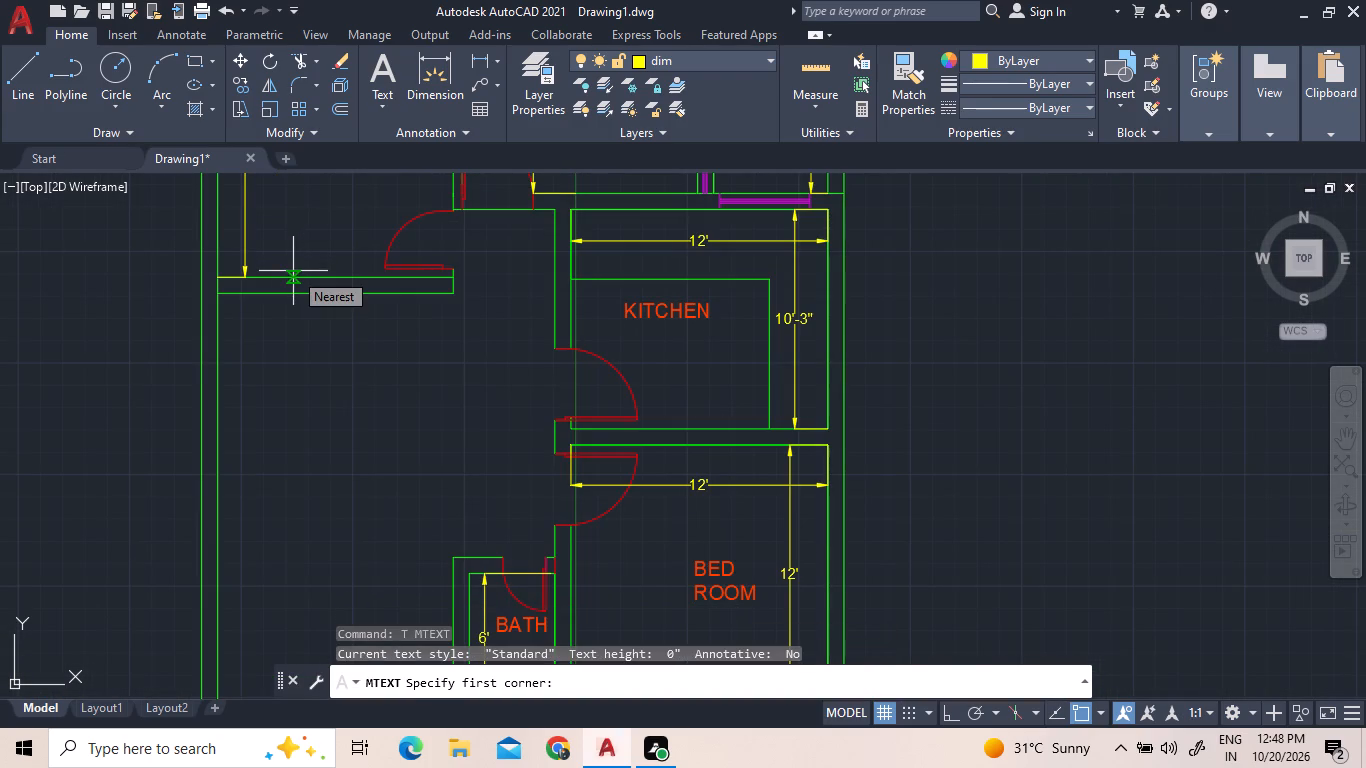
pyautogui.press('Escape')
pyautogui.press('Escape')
# Trim the west wall's inner line where it crosses the thickness of the northwest bedroom's south wall.
pyautogui.write('TR')
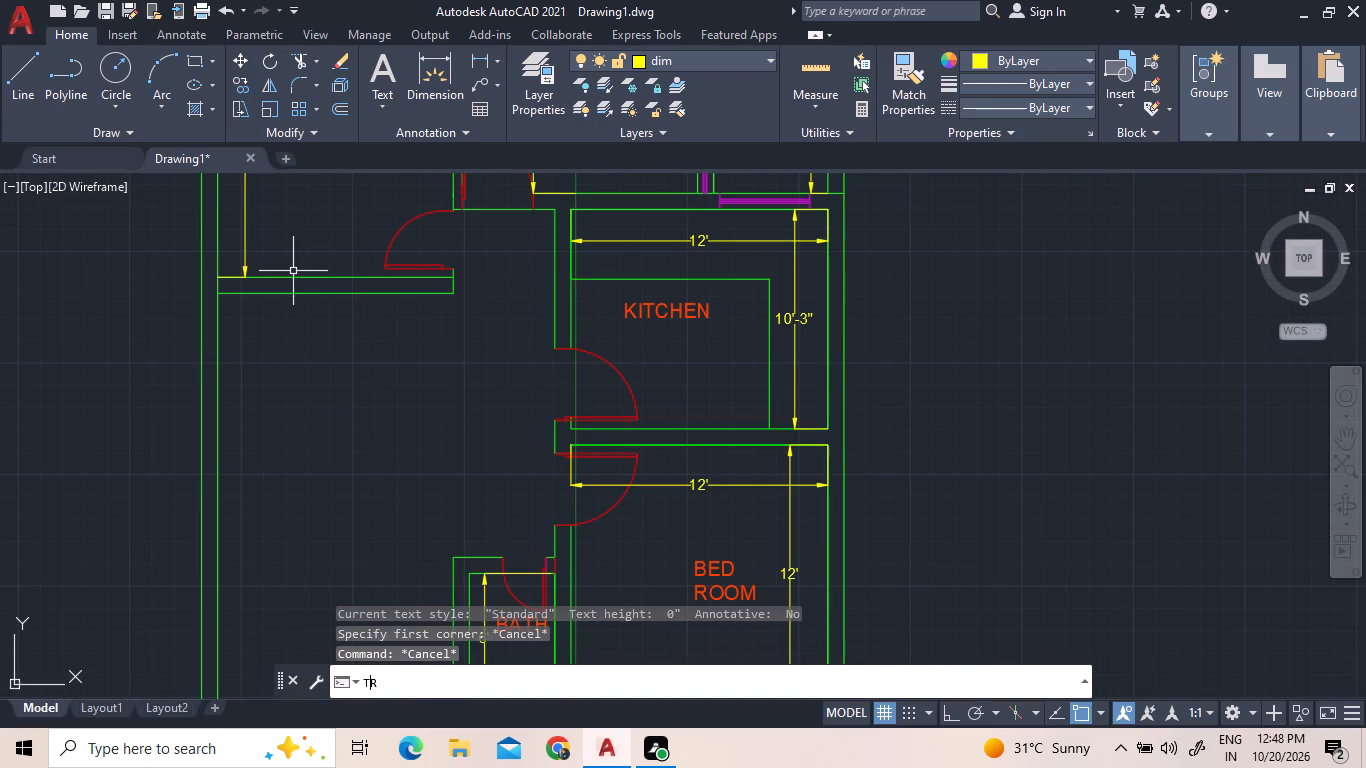
pyautogui.press('space')
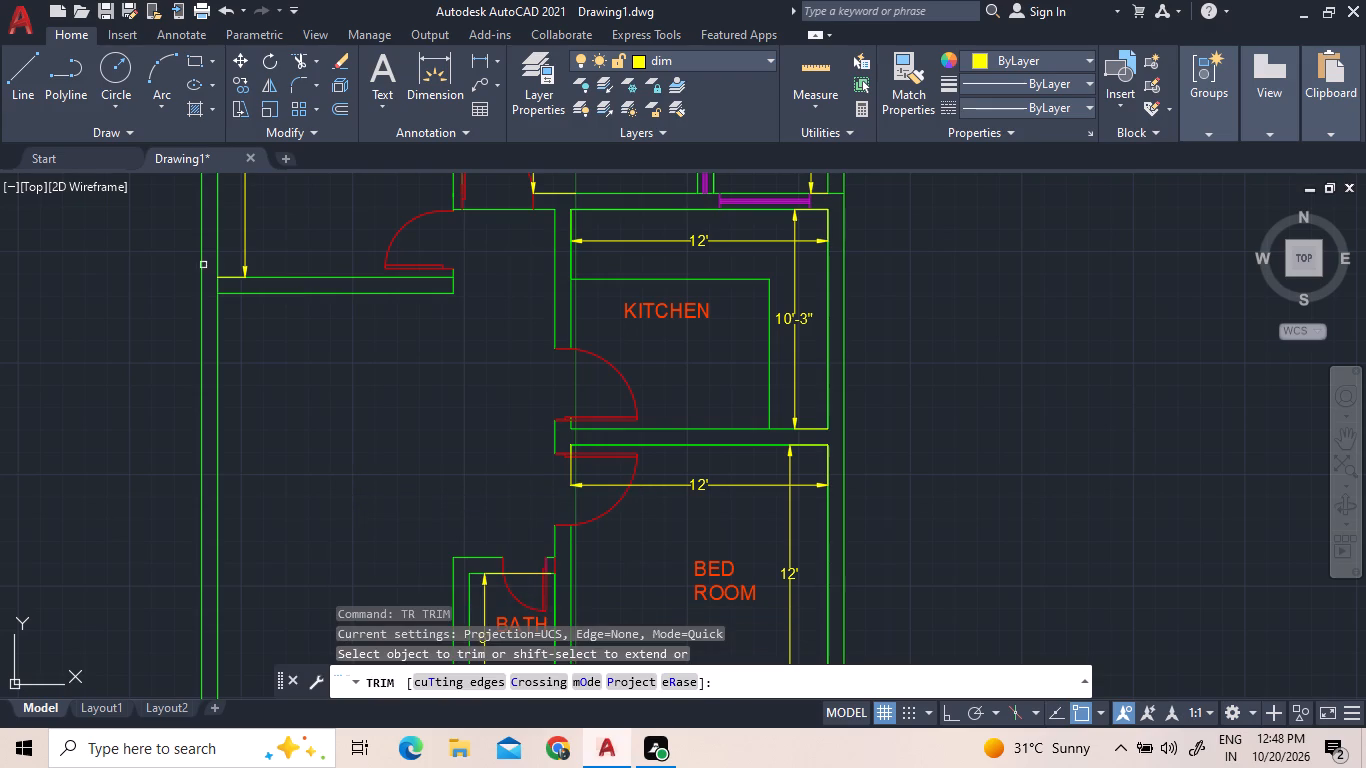
pyautogui.click(216, 287)
pyautogui.scroll(-2, 312, 379)
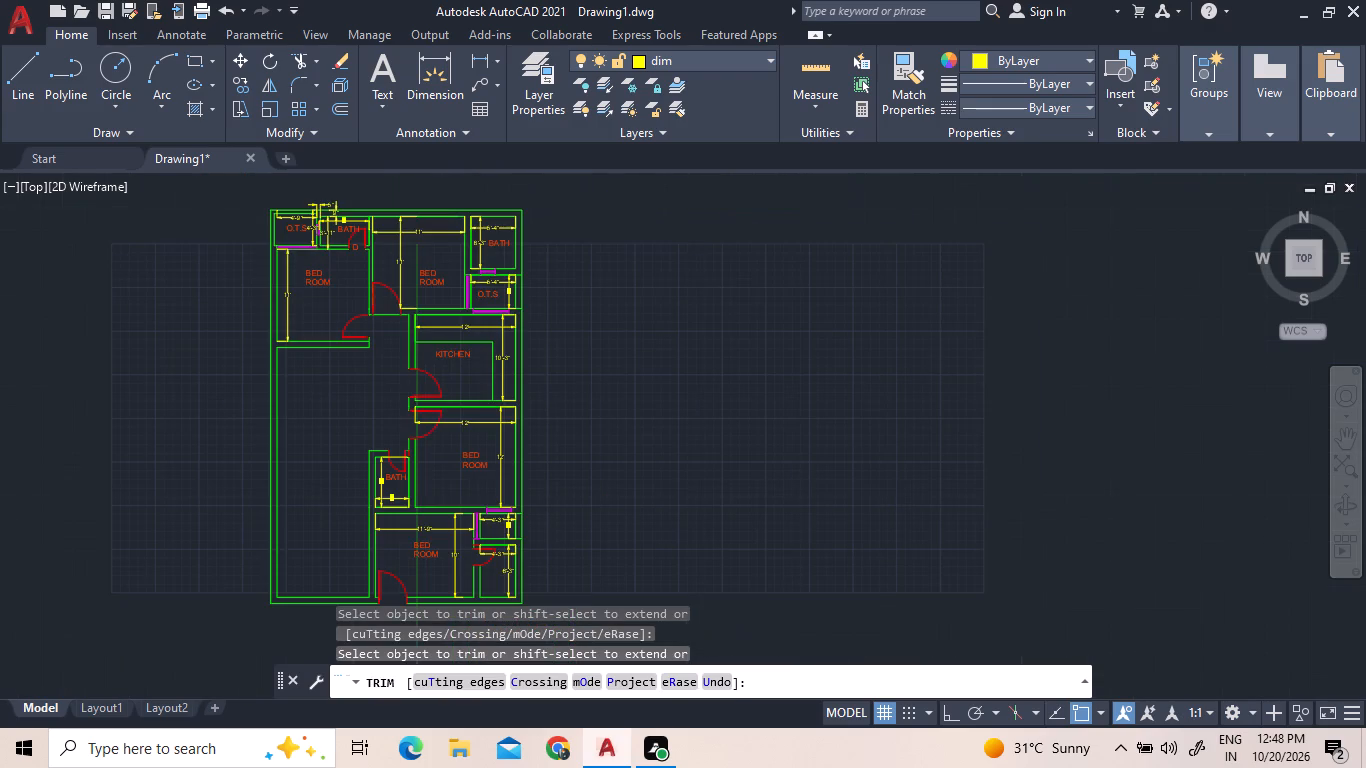
pyautogui.scroll(5, 276, 257)
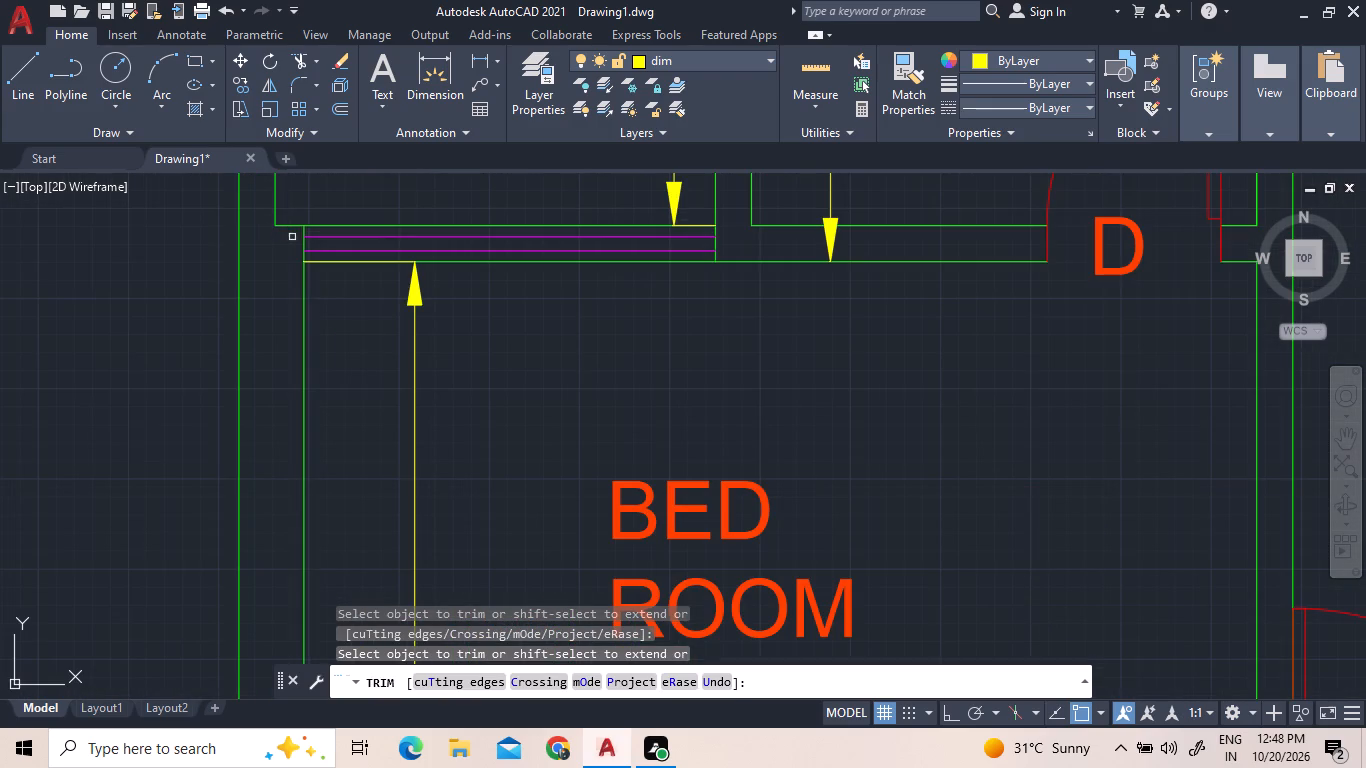
pyautogui.scroll(-6, 659, 225)
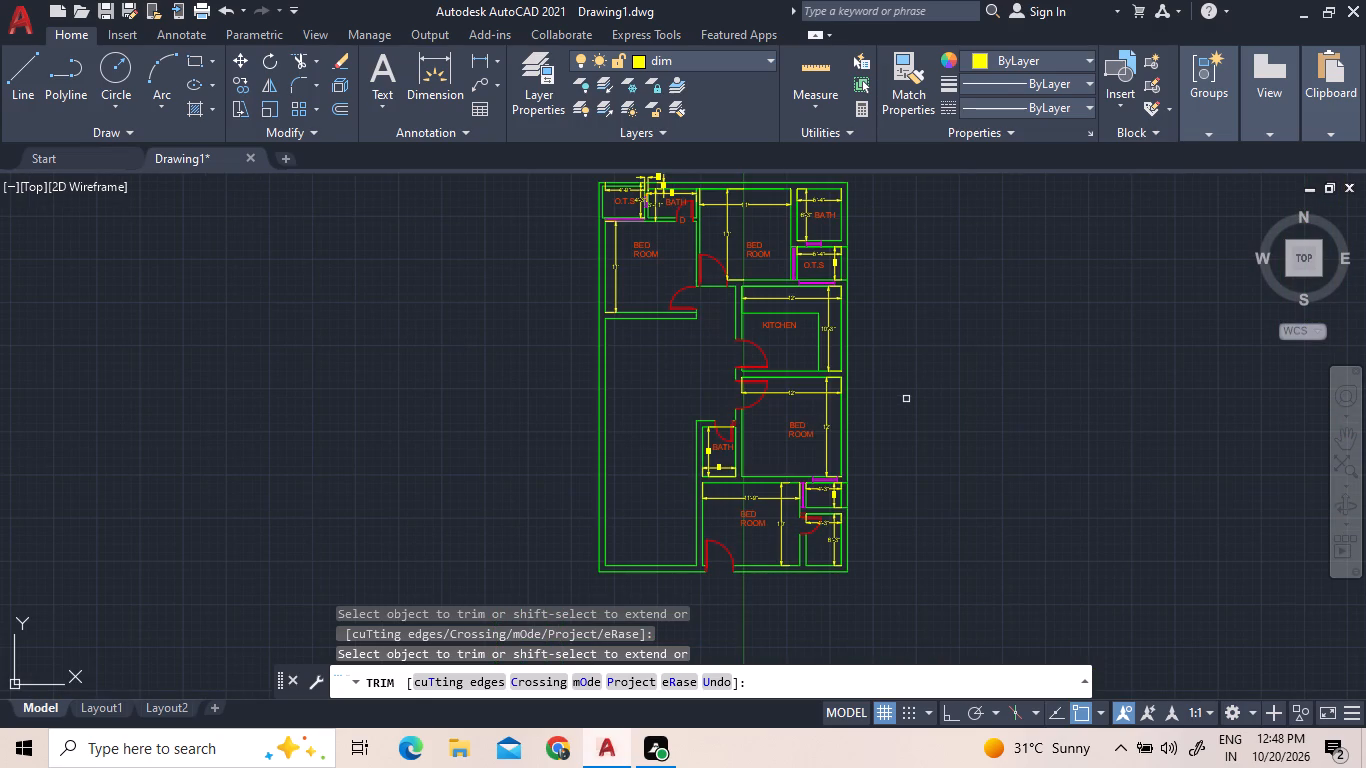
pyautogui.rightClick(897, 424)
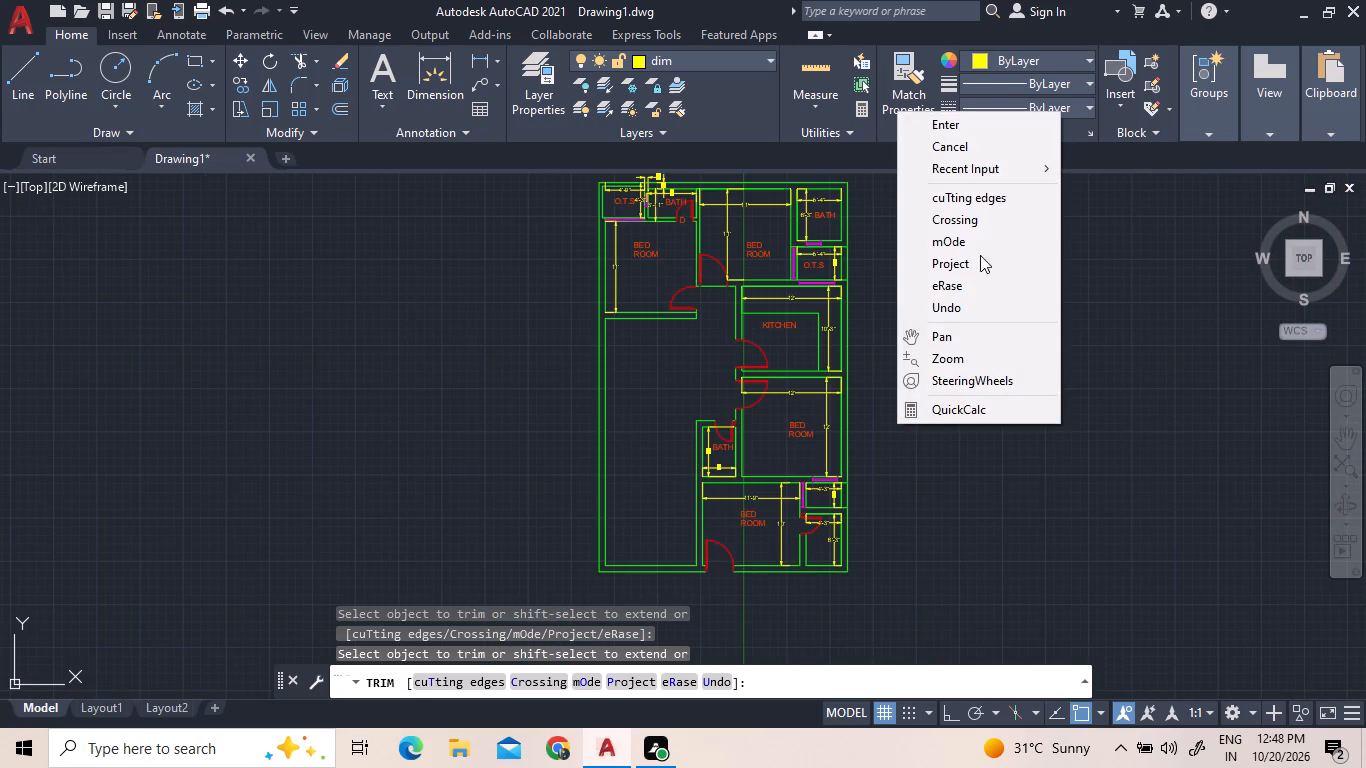
pyautogui.click(983, 130)
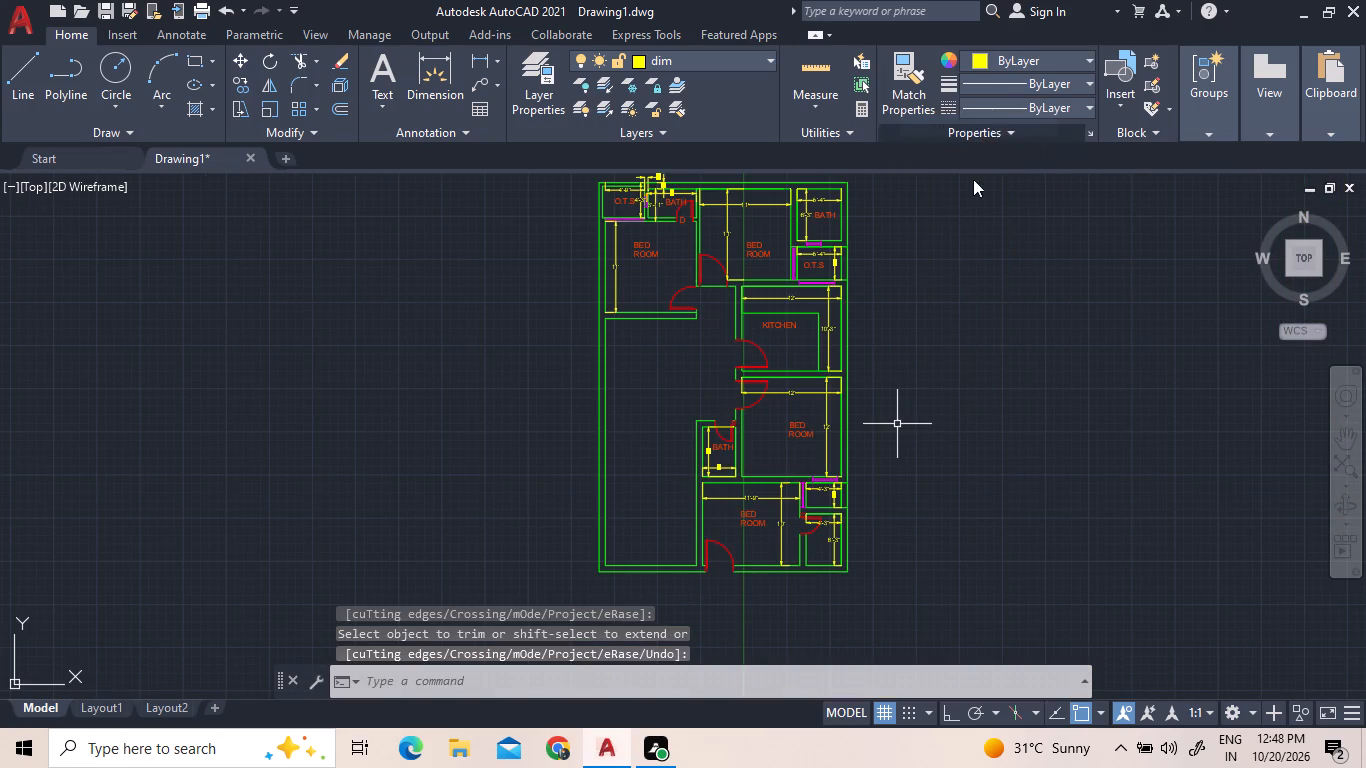
# On layer 0, draw a 15'9" by 12' rectangle southeastward from the west wall's inner face, directly below the northwest bedroom's south wall.
pyautogui.scroll(1, 707, 368)
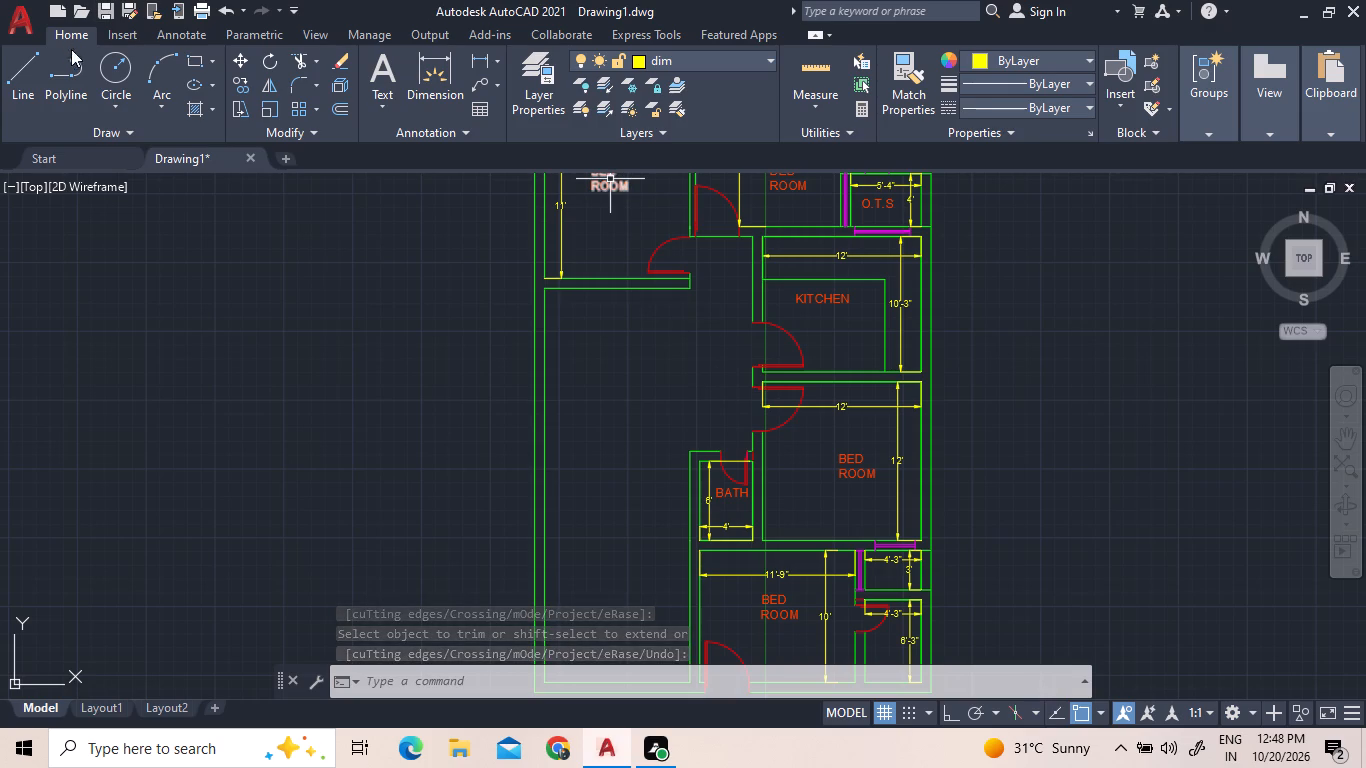
pyautogui.click(700, 51)
pyautogui.click(691, 82)
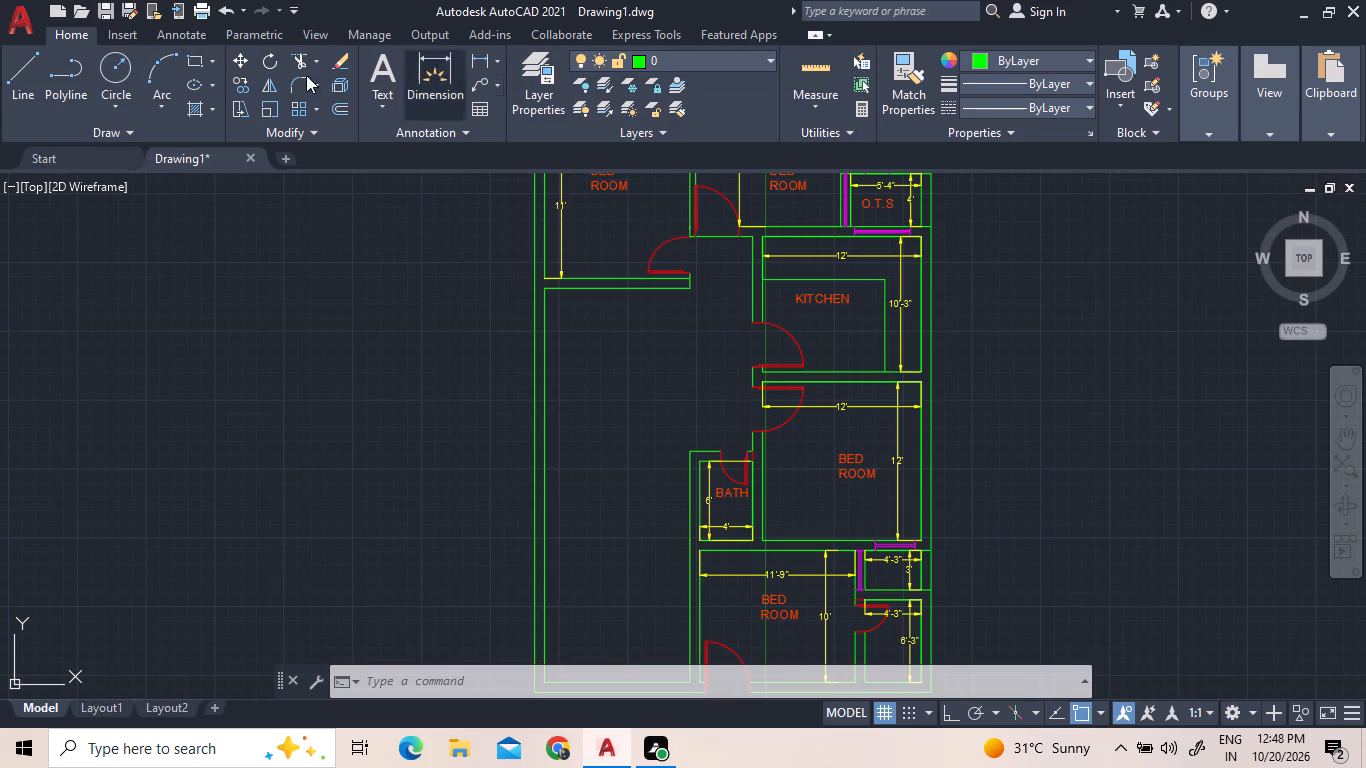
pyautogui.click(191, 54)
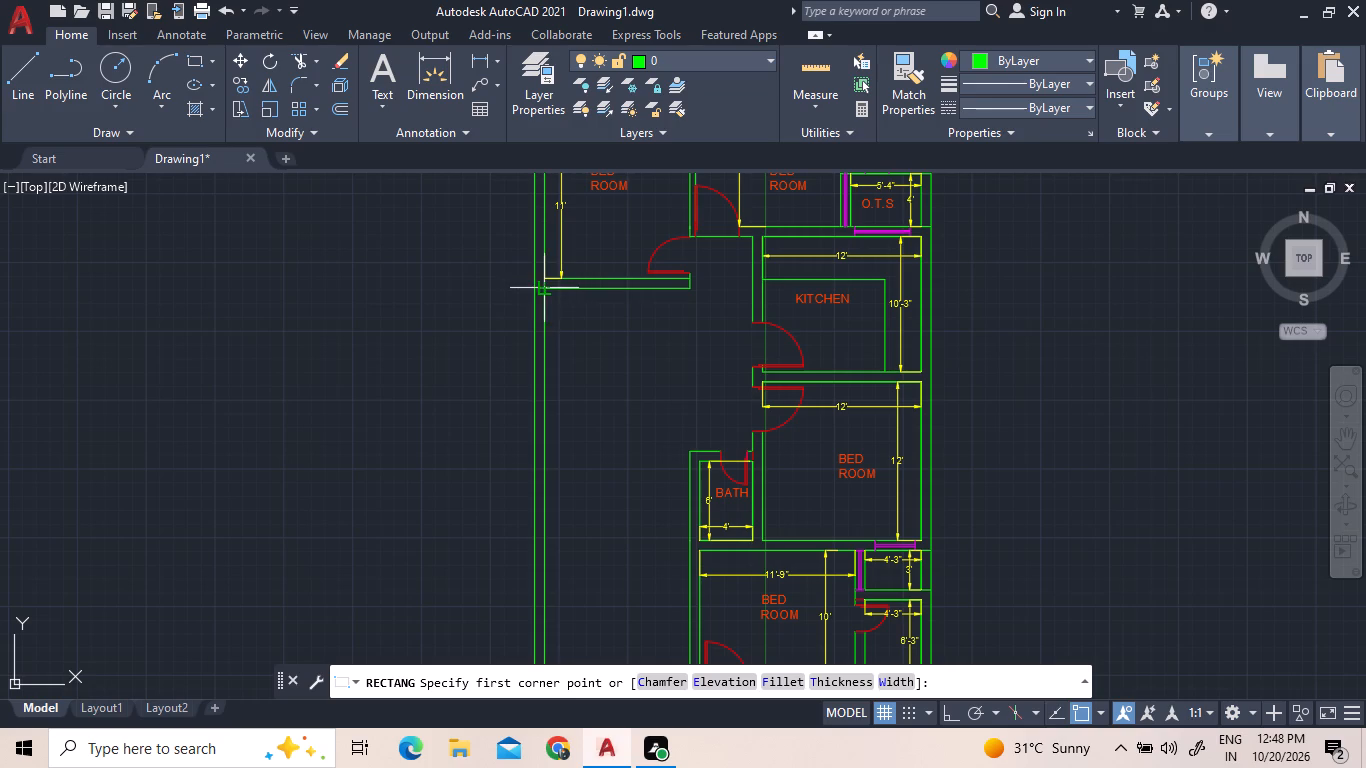
pyautogui.scroll(2, 560, 287)
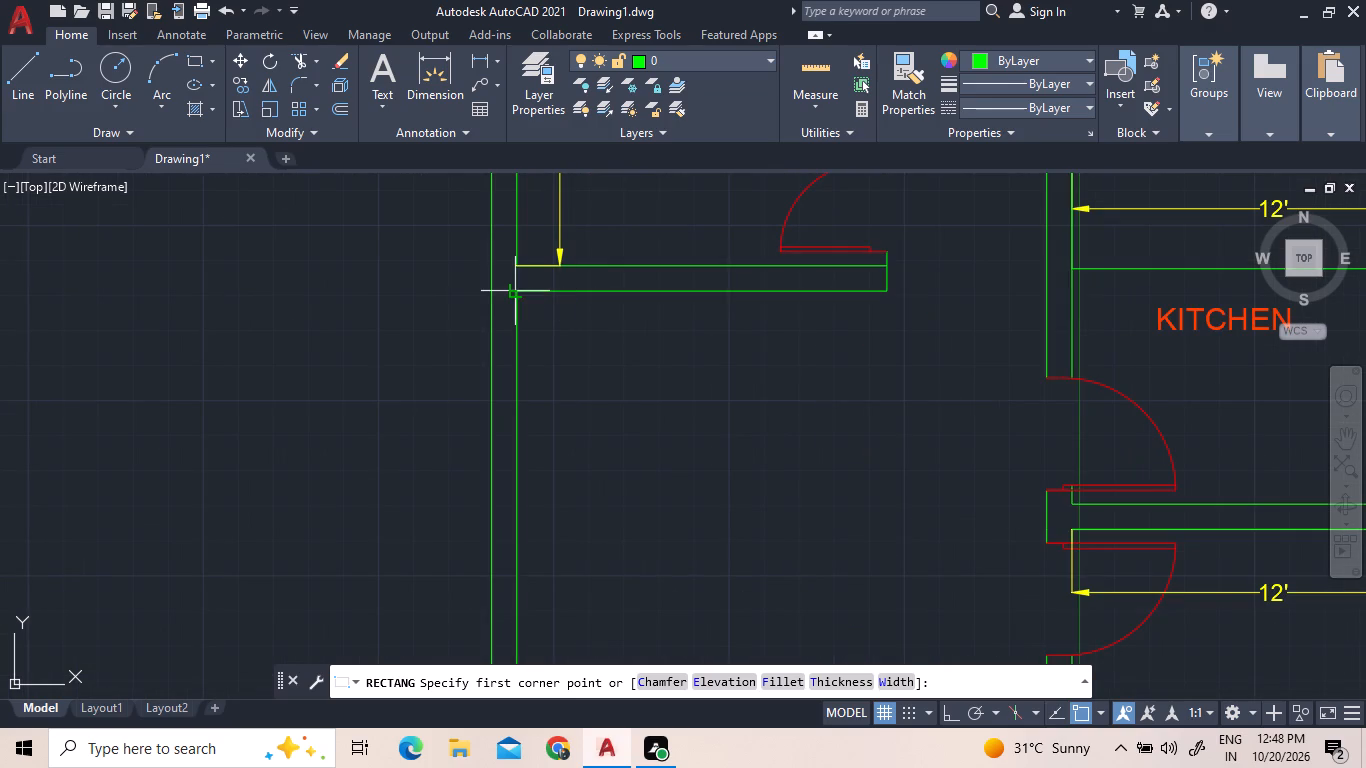
pyautogui.click(516, 295)
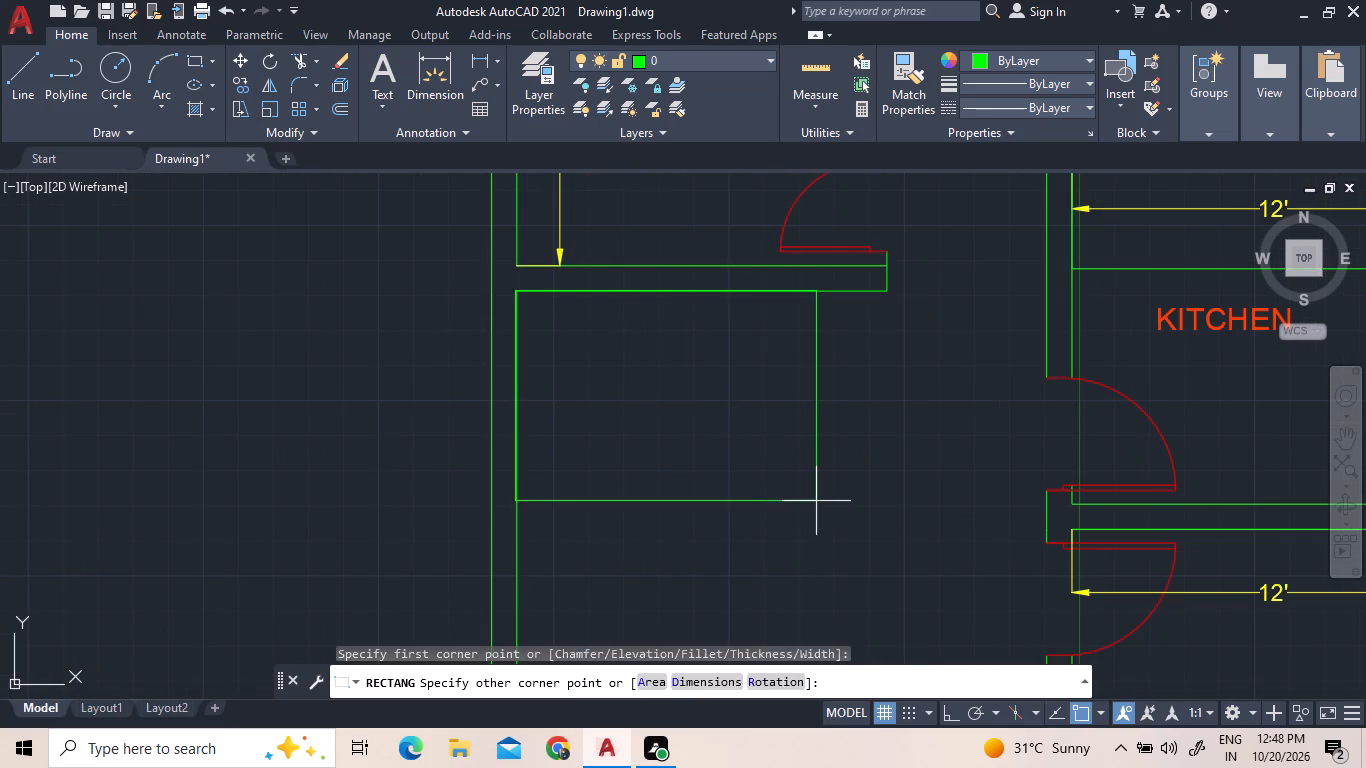
pyautogui.write('D')
pyautogui.press('space')
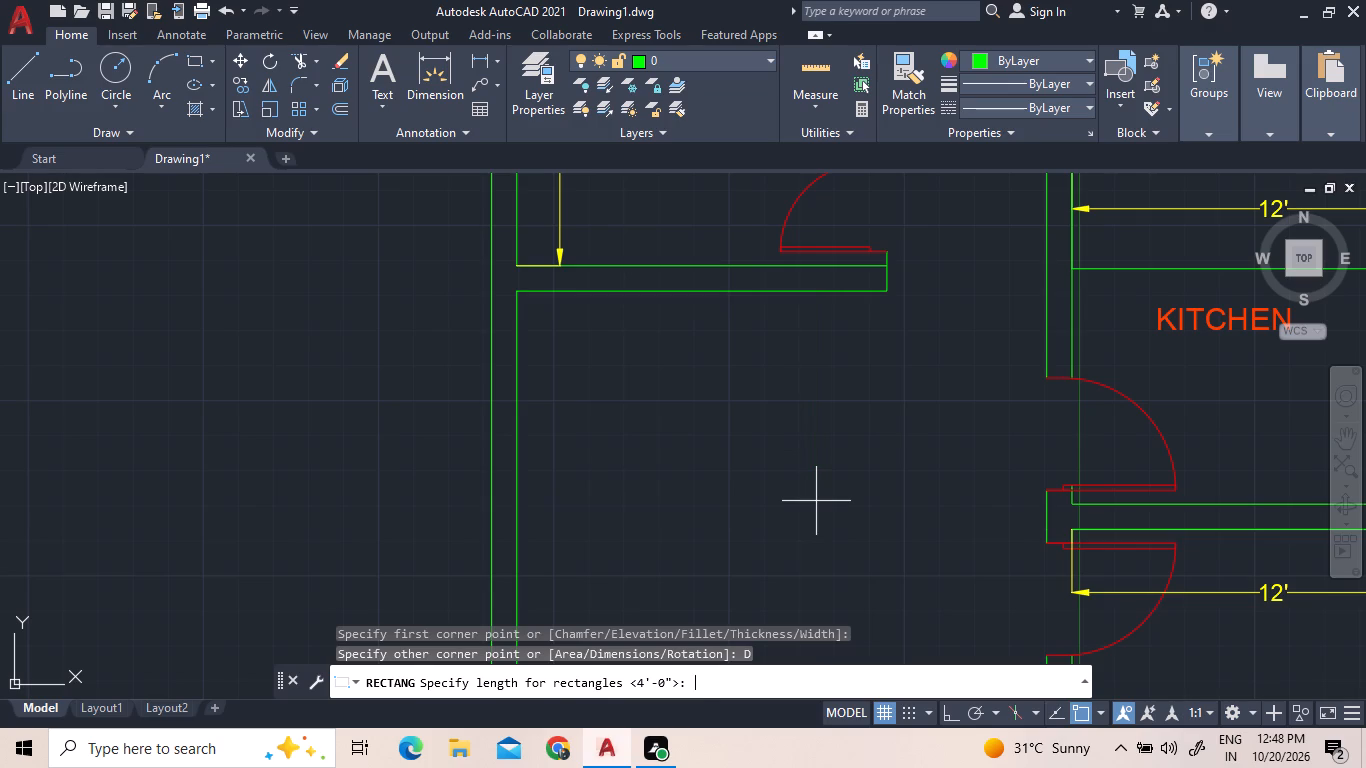
pyautogui.write("15'")
pyautogui.write('9"')
pyautogui.press('Return')
pyautogui.write("12'")
pyautogui.press('Return')
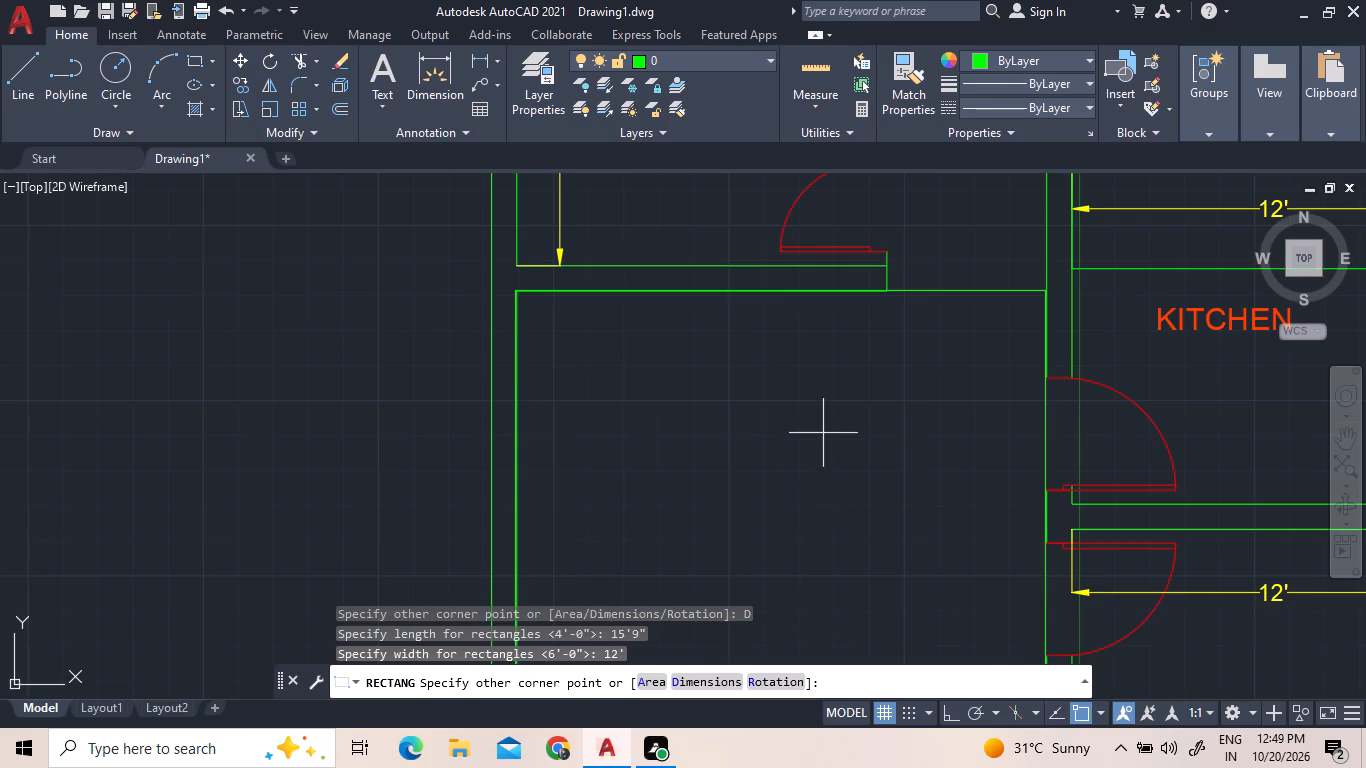
pyautogui.scroll(-2, 823, 427)
pyautogui.scroll(2, 823, 558)
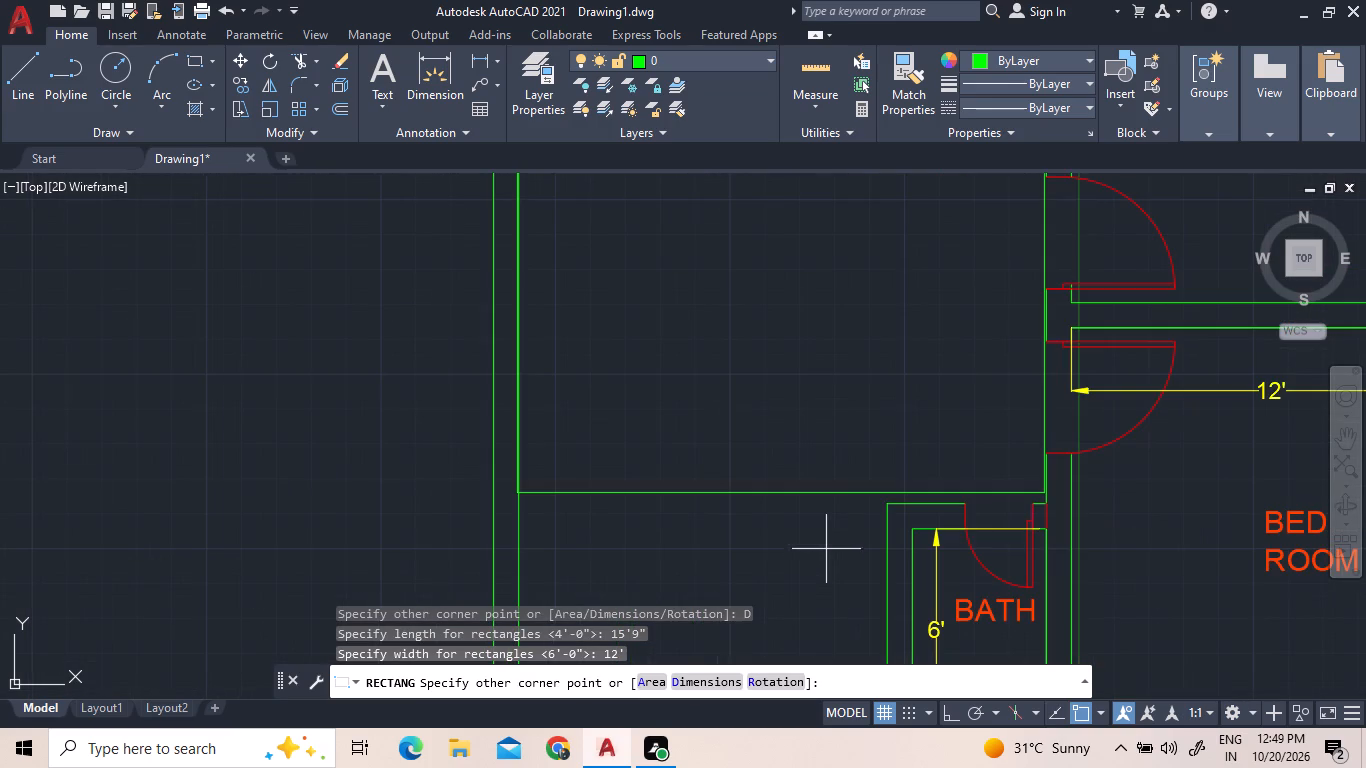
pyautogui.click(663, 346)
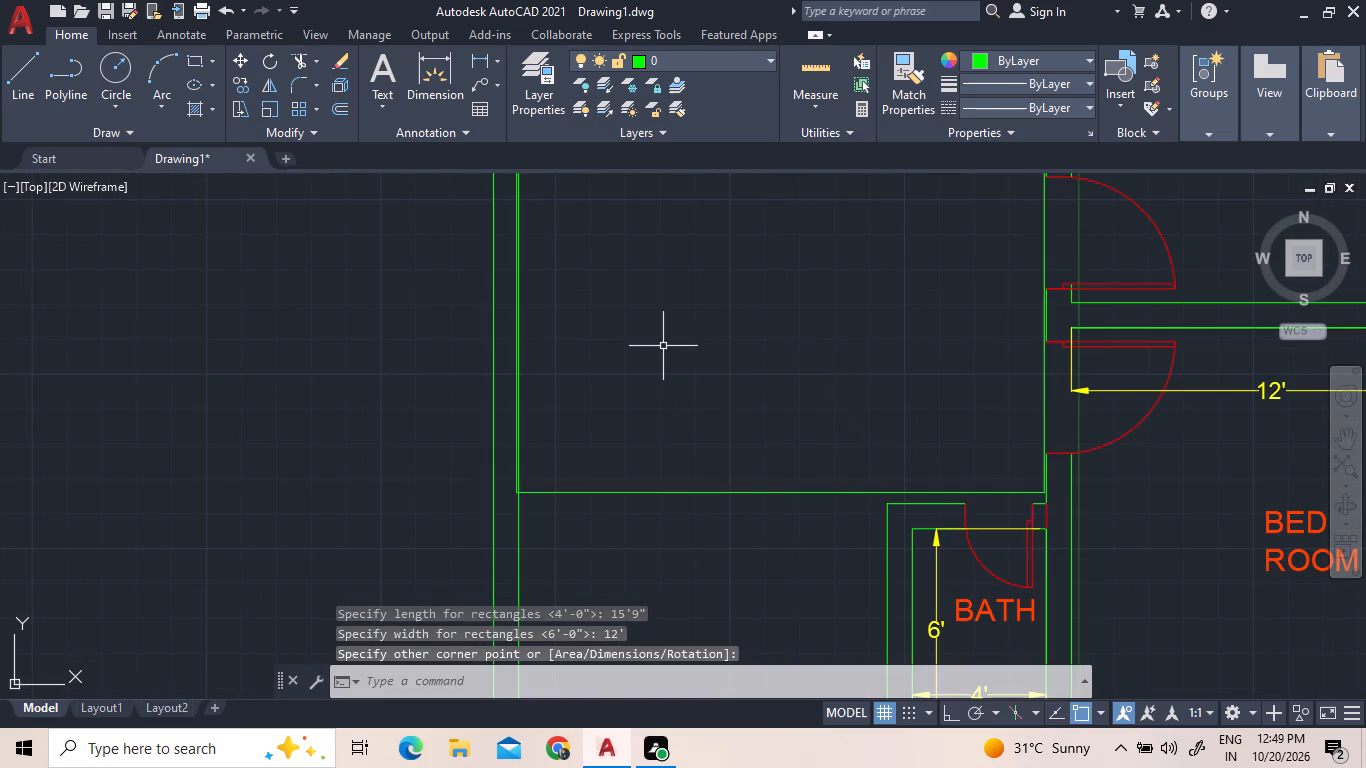
# Move the new rectangle horizontally east with Ortho on, so its southwest corner meets the west wall's inner line.
pyautogui.scroll(3, 543, 503)
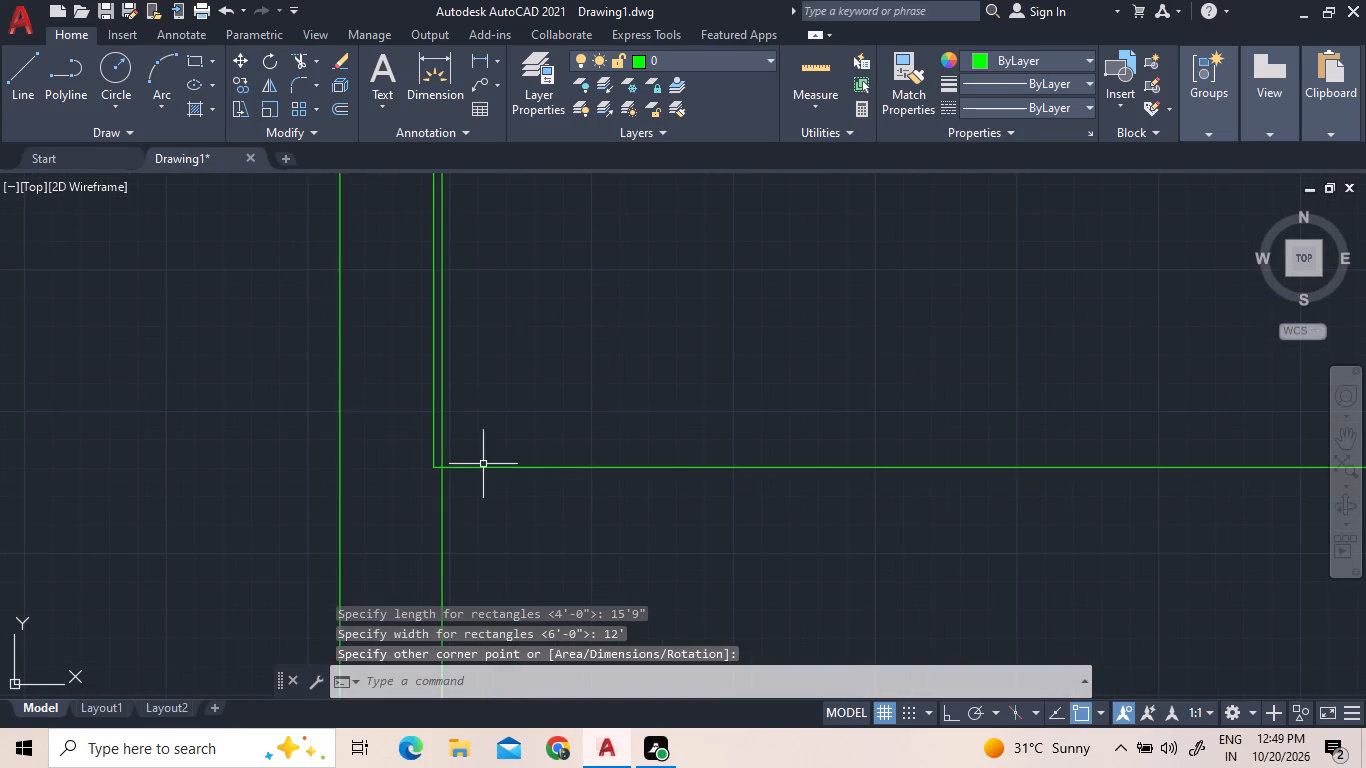
pyautogui.scroll(3, 474, 483)
pyautogui.moveTo(473, 466); pyautogui.dragTo(461, 439)
pyautogui.click(345, 309)
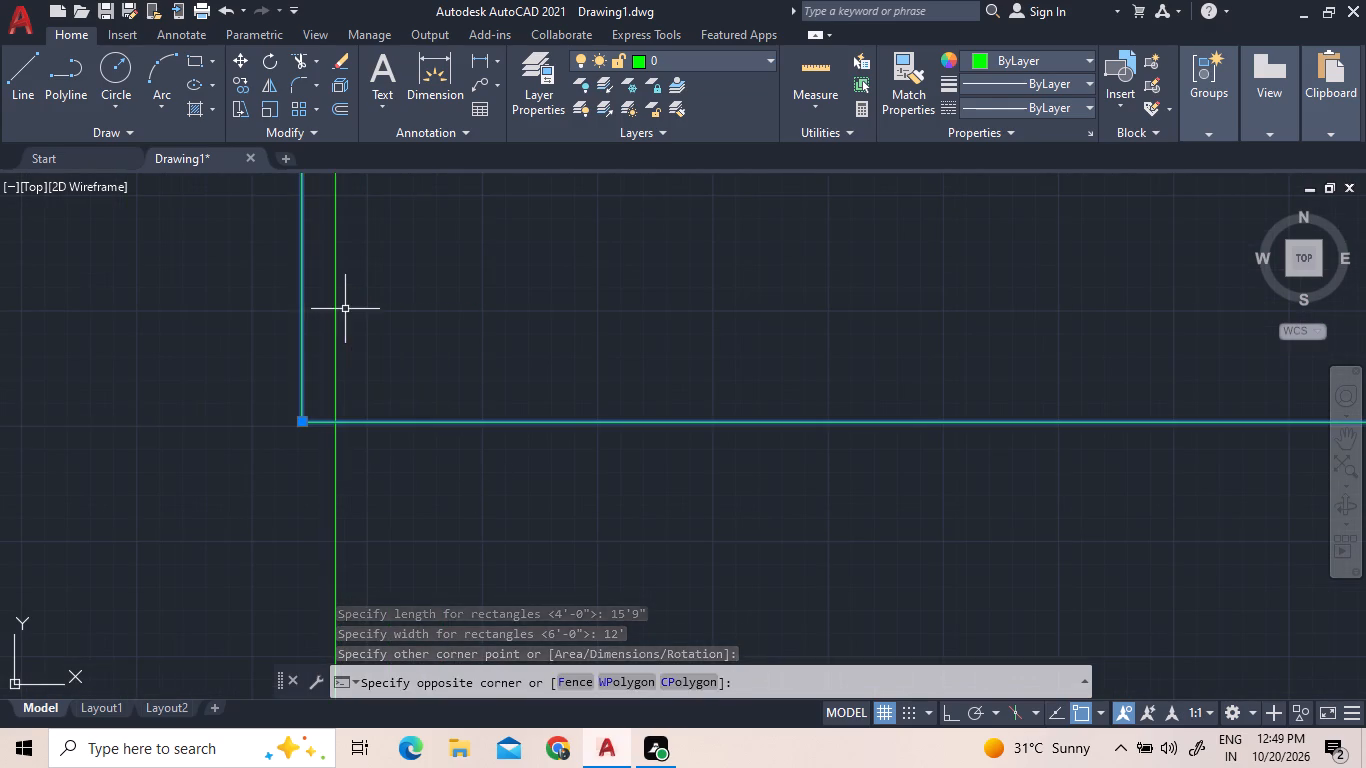
pyautogui.rightClick(208, 408)
pyautogui.click(262, 390)
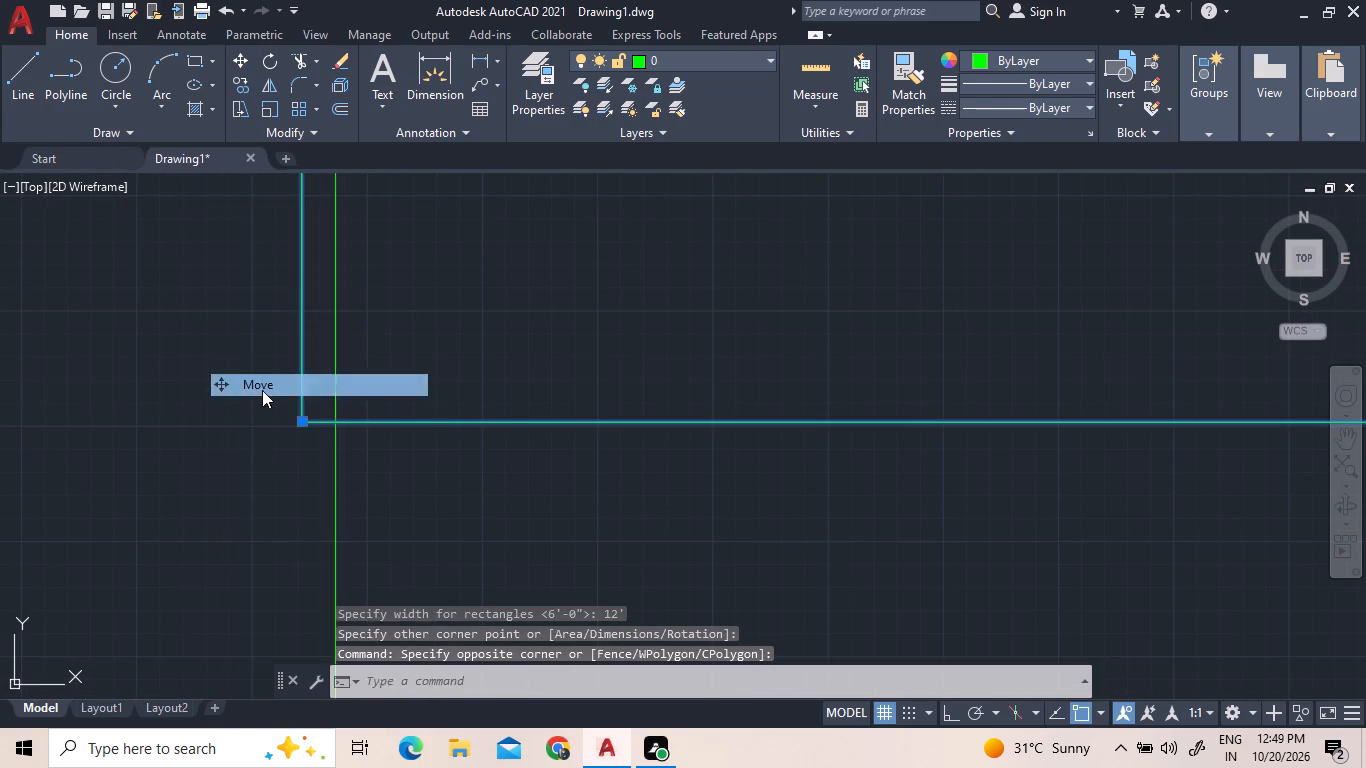
pyautogui.scroll(3, 356, 426)
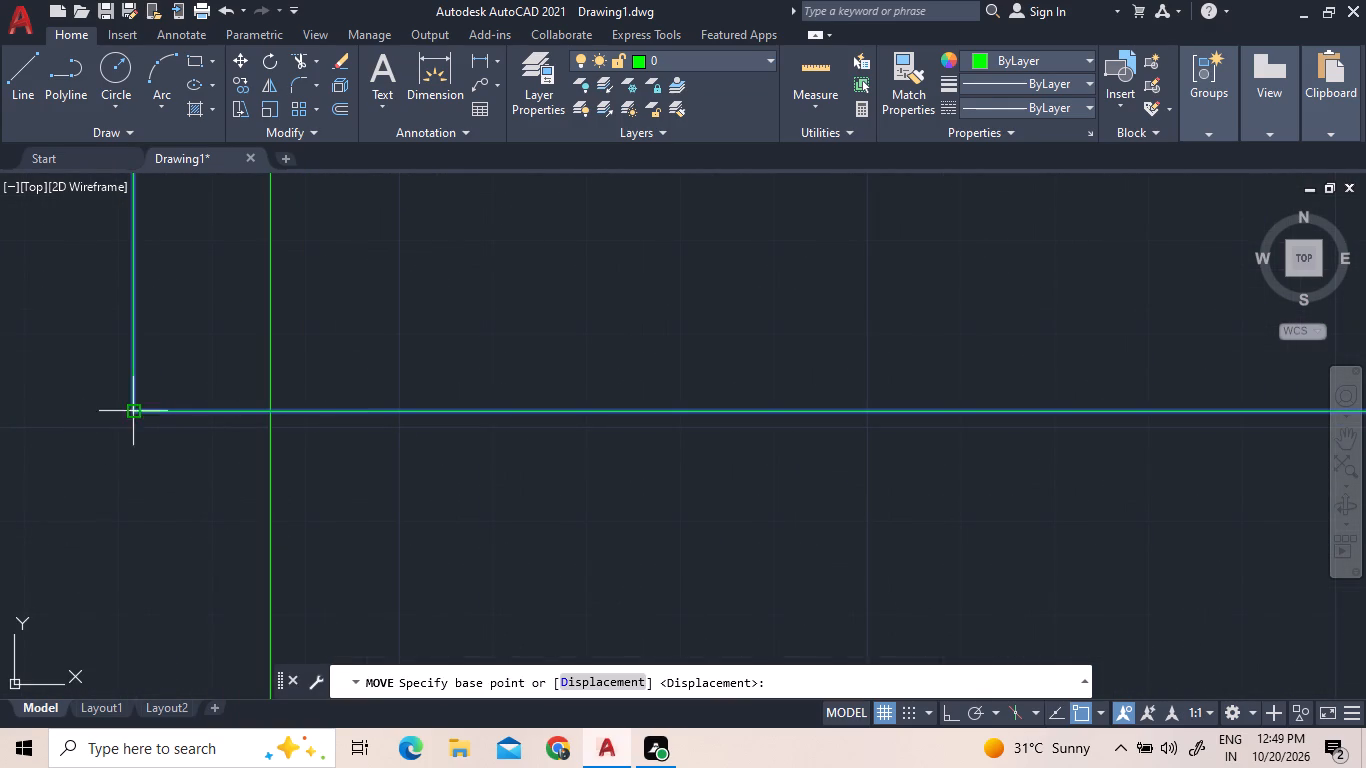
pyautogui.click(135, 415)
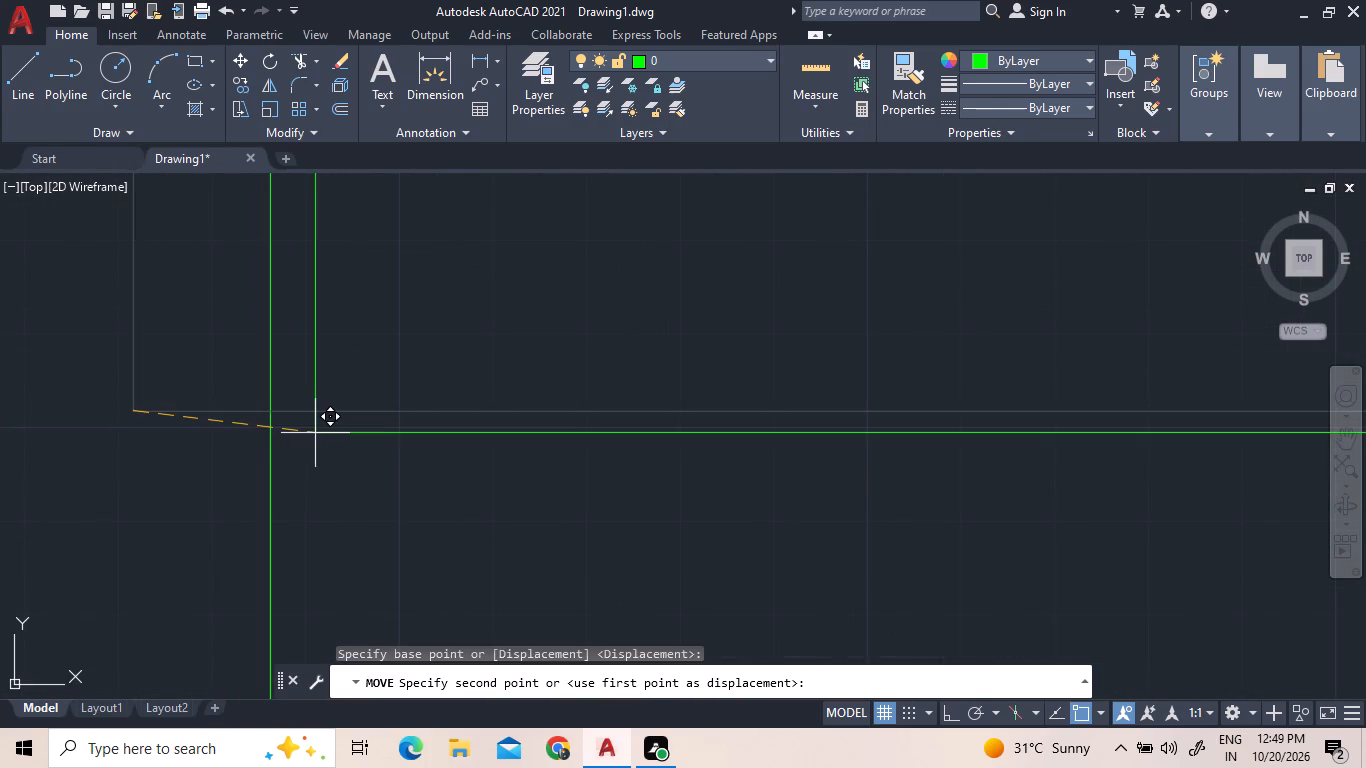
pyautogui.press('F8')
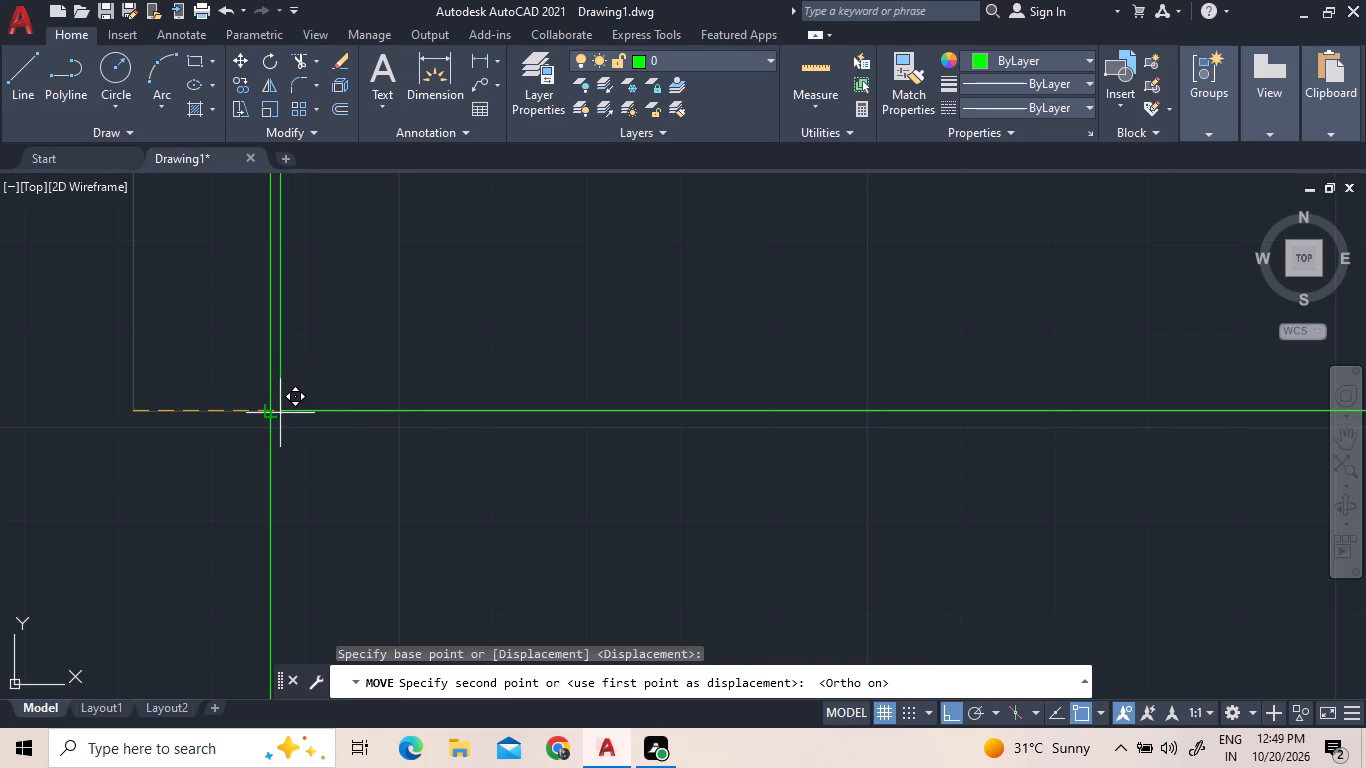
pyautogui.click(268, 413)
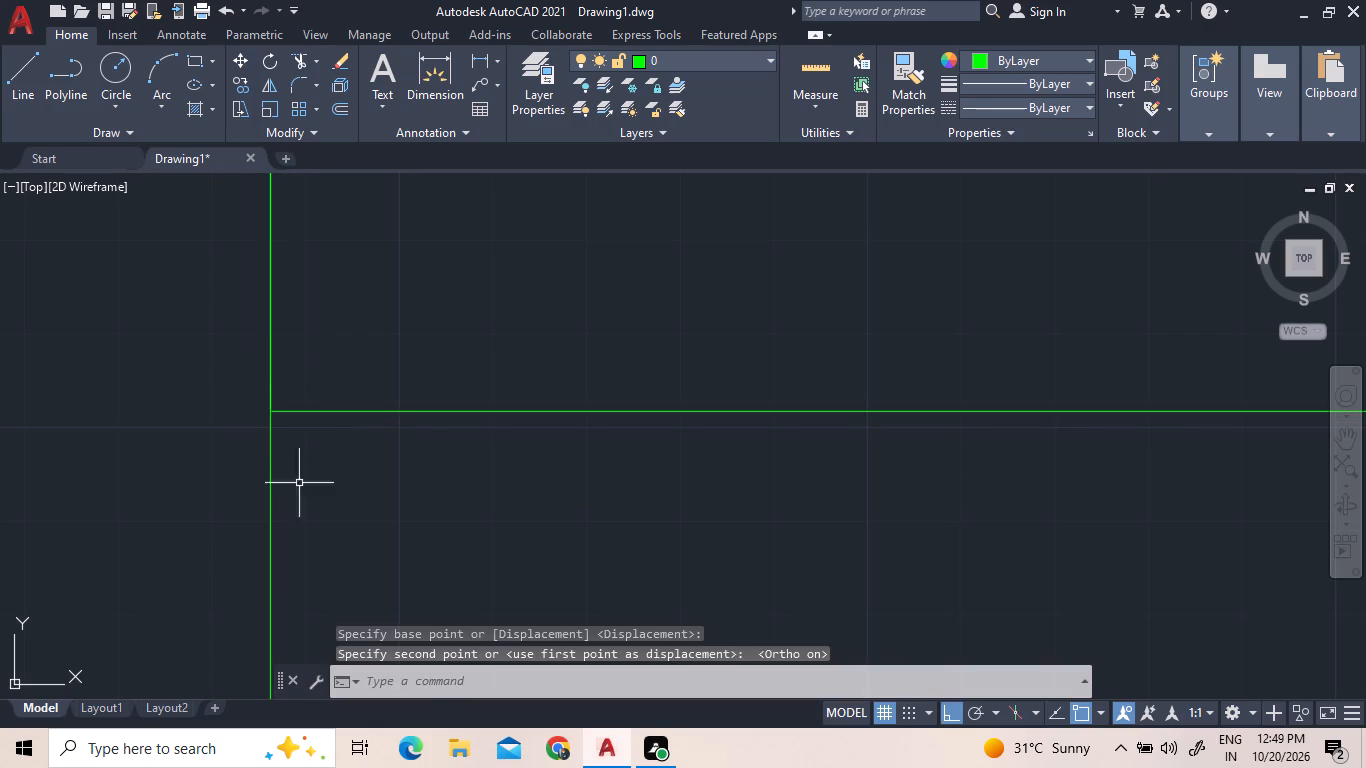
# Examine the rectangle's southwest corner against the west wall's inner line and its fit with the adjoining rooms.
pyautogui.scroll(-8, 300, 485)
pyautogui.scroll(10, 302, 484)
pyautogui.scroll(-3, 257, 497)
pyautogui.click(257, 501)
pyautogui.click(235, 447)
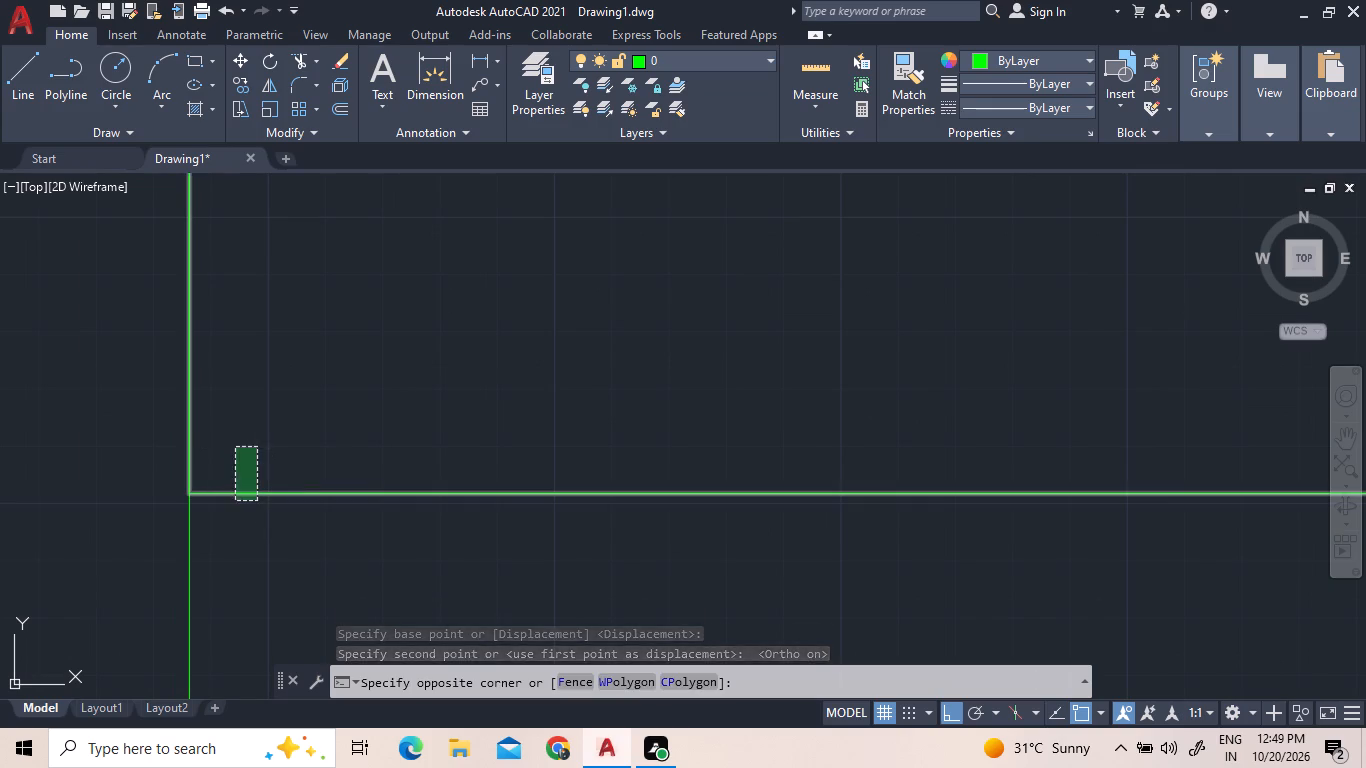
pyautogui.scroll(7, 202, 488)
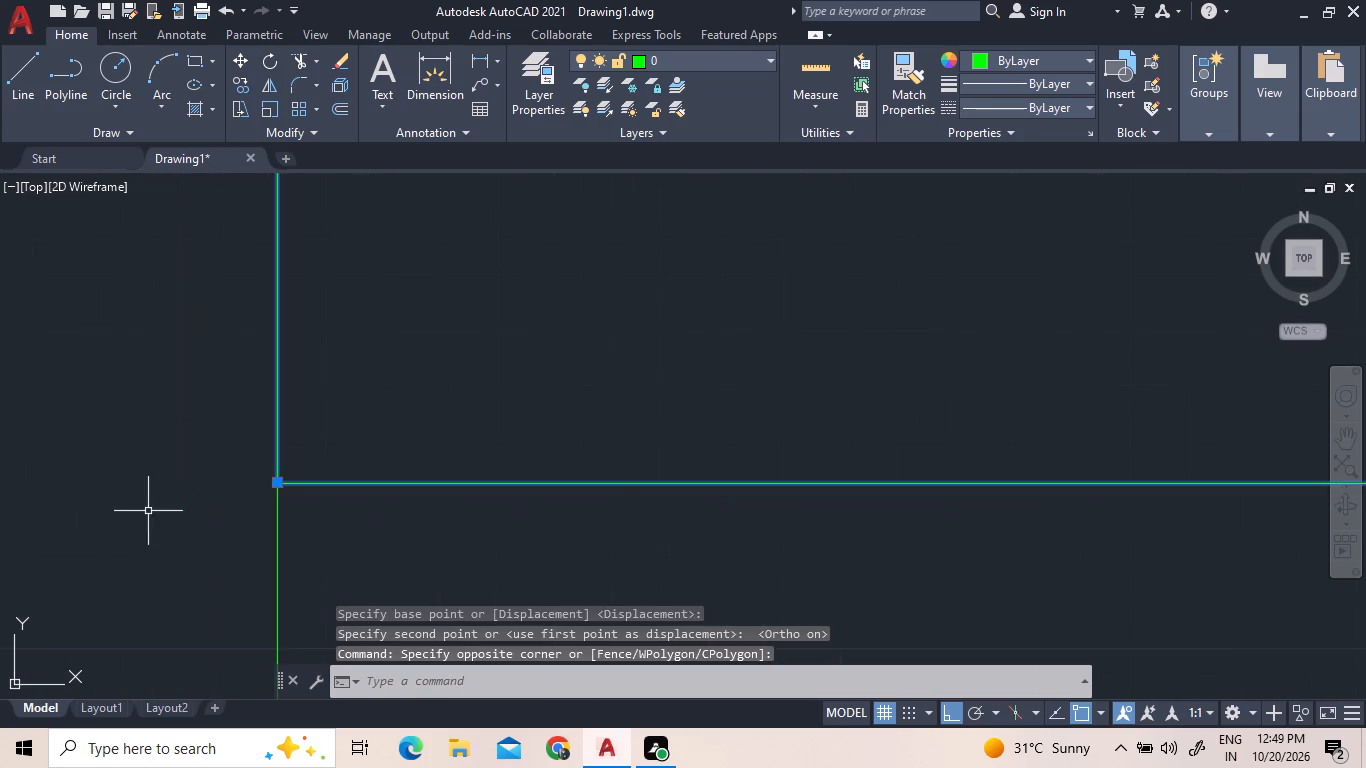
pyautogui.scroll(4, 282, 496)
pyautogui.press('Escape')
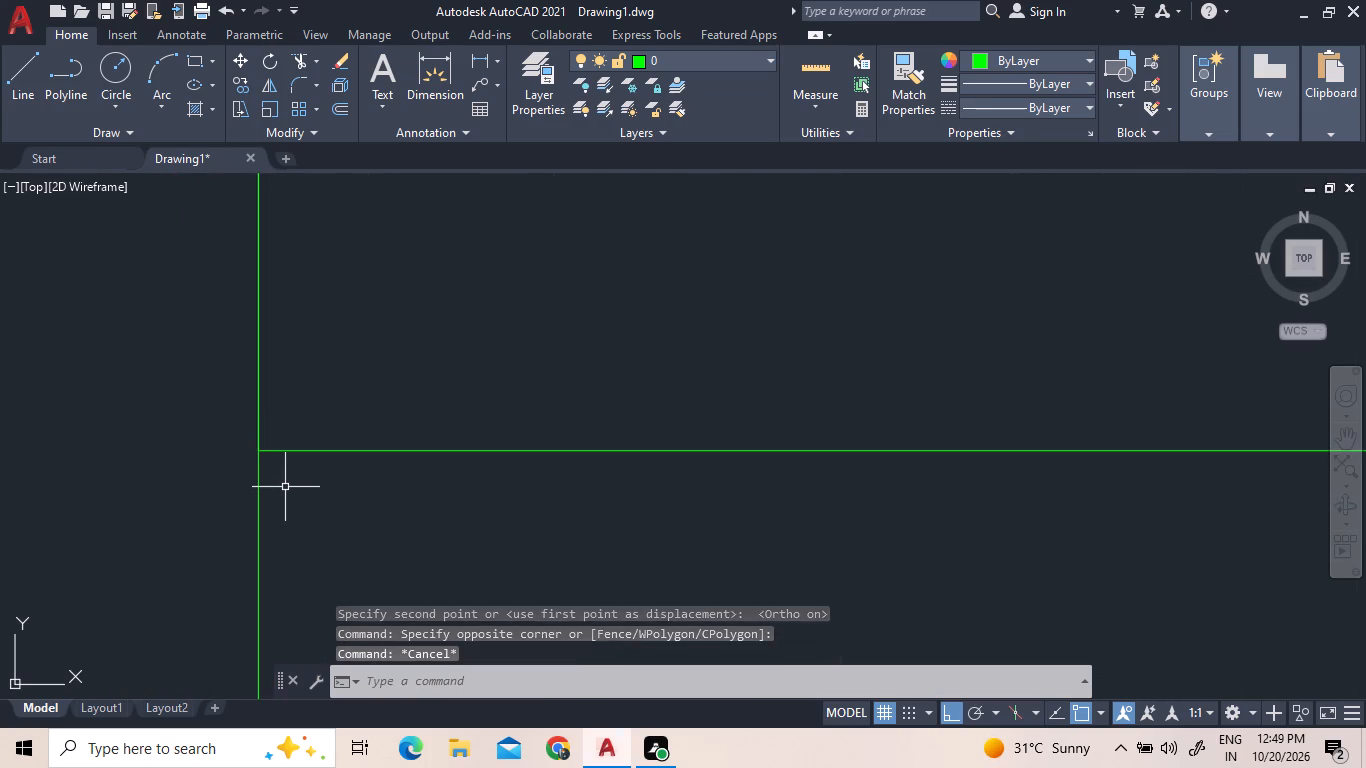
pyautogui.press('Escape')
pyautogui.press('Escape')
pyautogui.scroll(-10, 285, 487)
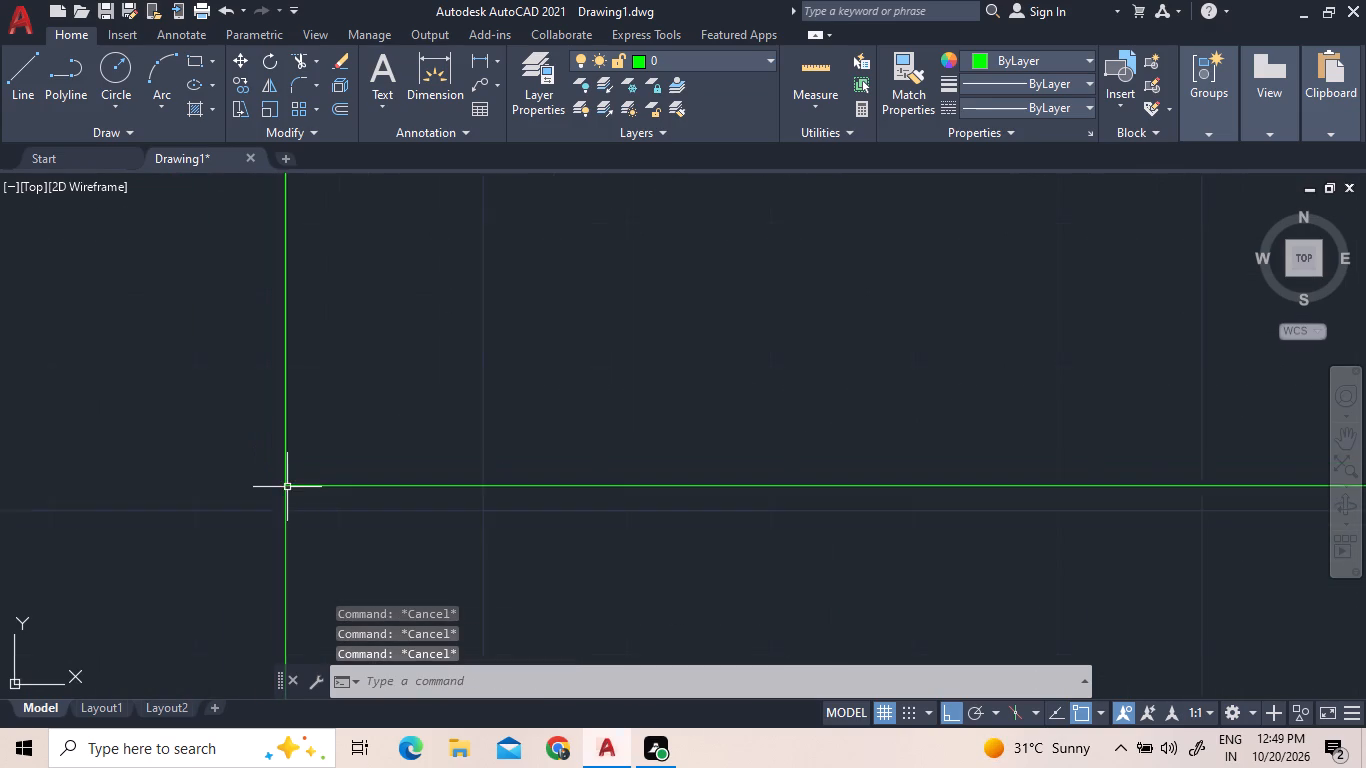
pyautogui.scroll(-13, 288, 487)
pyautogui.scroll(2, 468, 326)
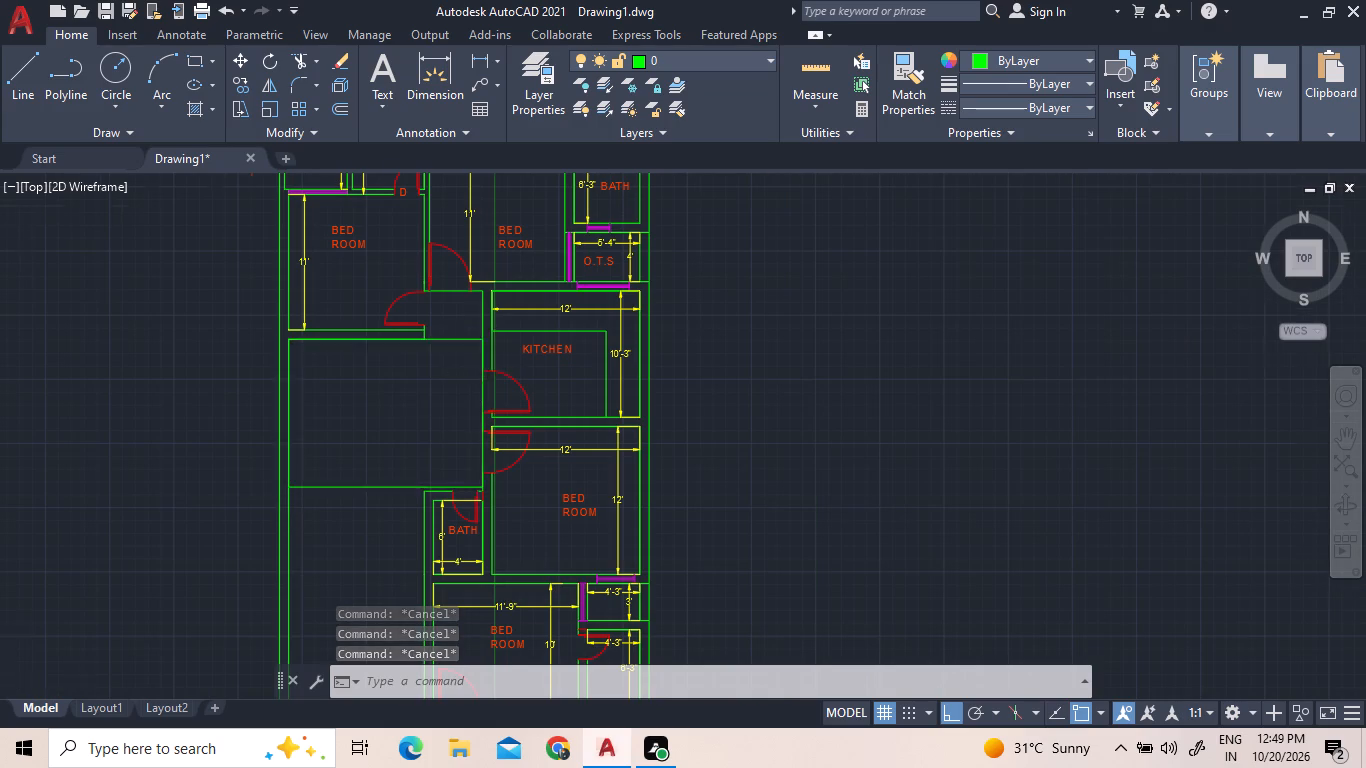
pyautogui.scroll(2, 468, 326)
pyautogui.scroll(-3, 460, 428)
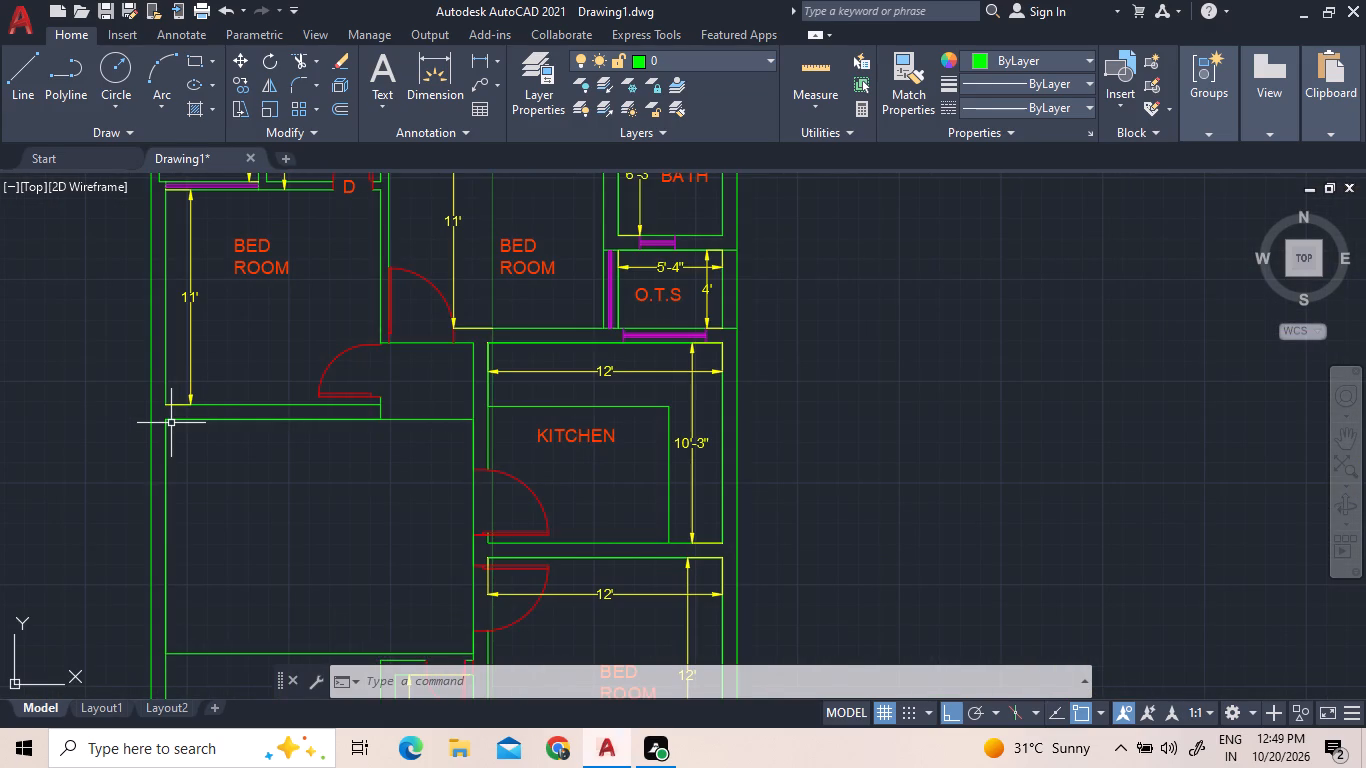
# Explode the 15'9" by 12' rectangle below the northwest bedroom into separate lines.
pyautogui.scroll(-1, 286, 446)
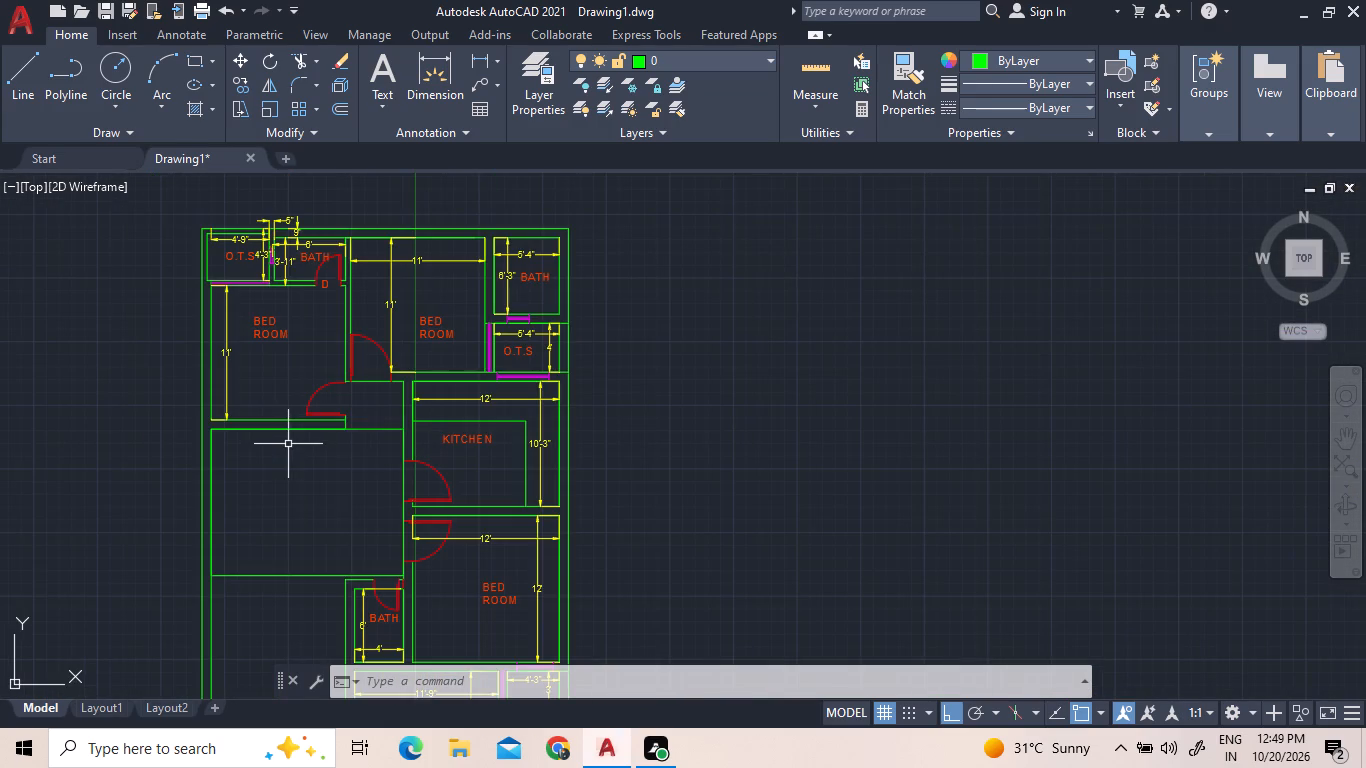
pyautogui.click(385, 428)
pyautogui.write('X')
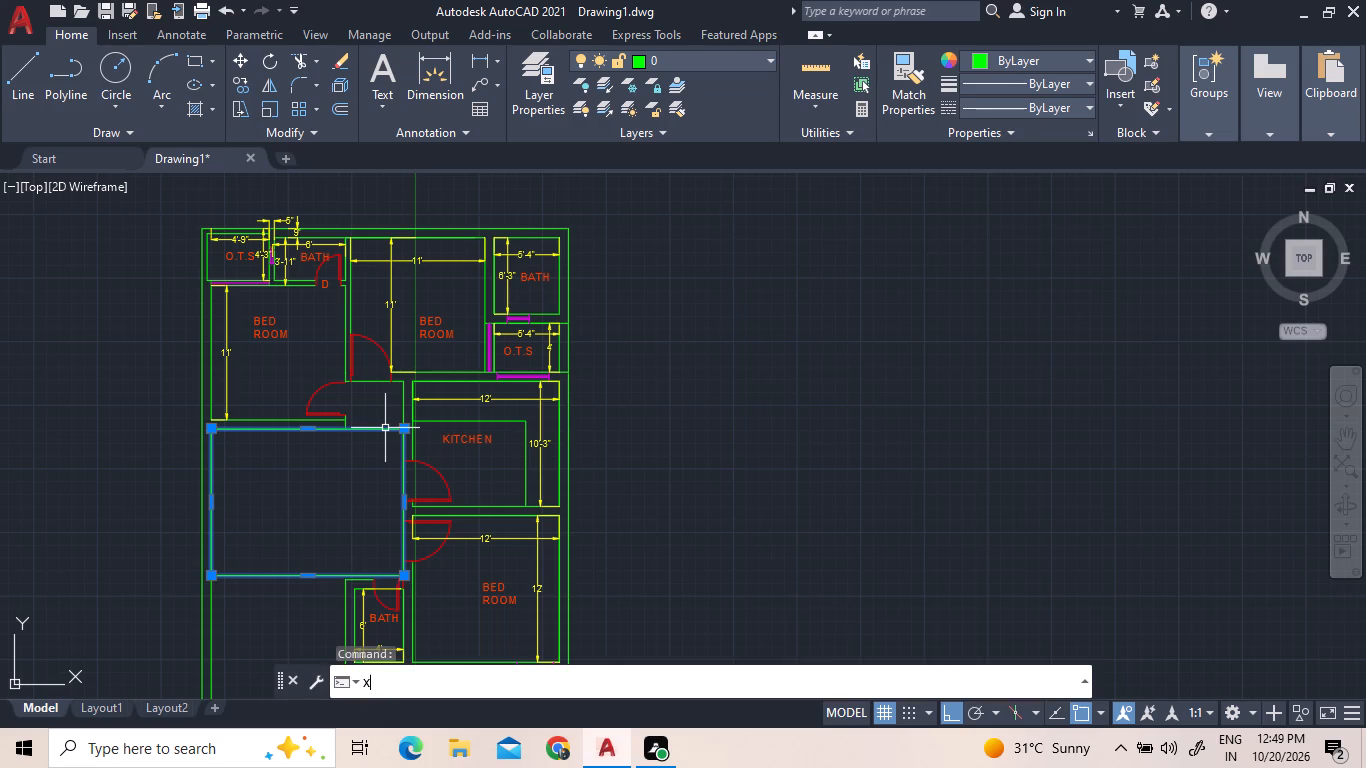
pyautogui.press('space')
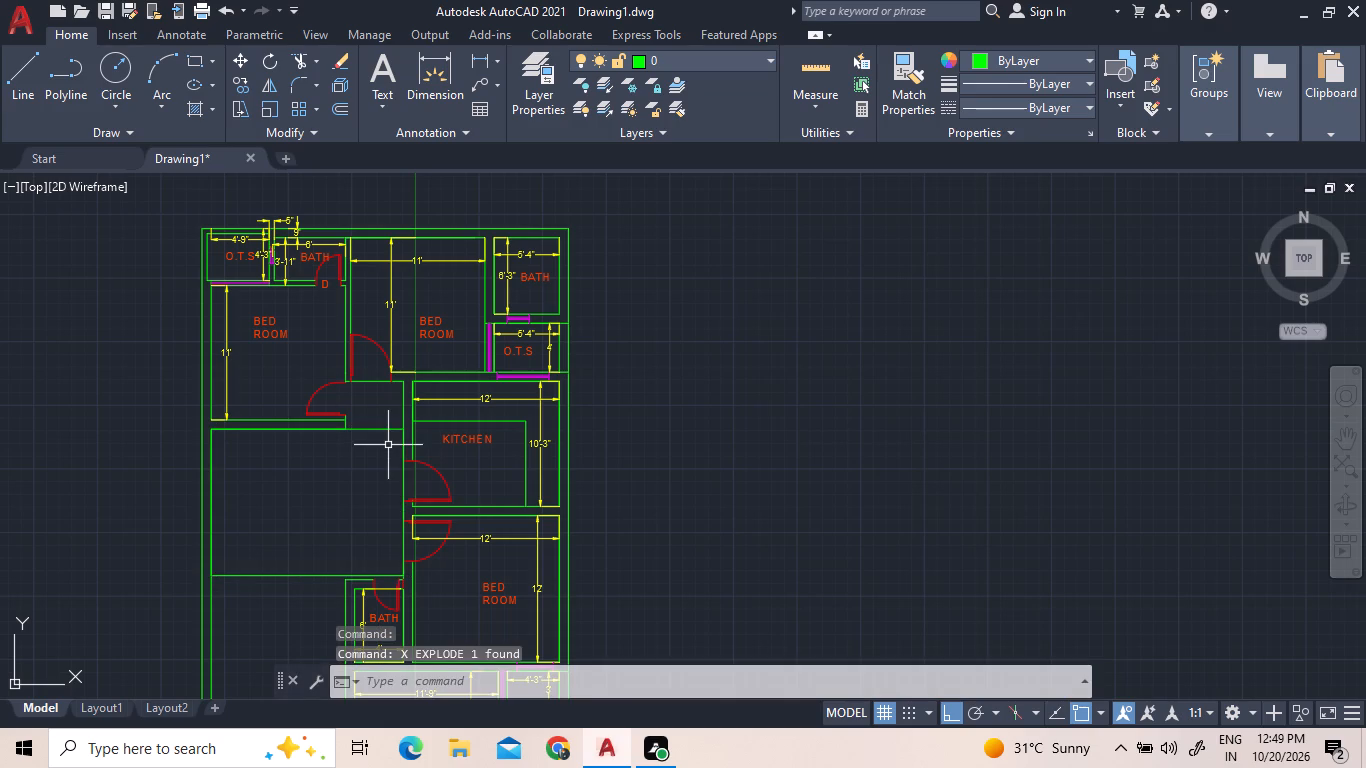
pyautogui.scroll(3, 378, 585)
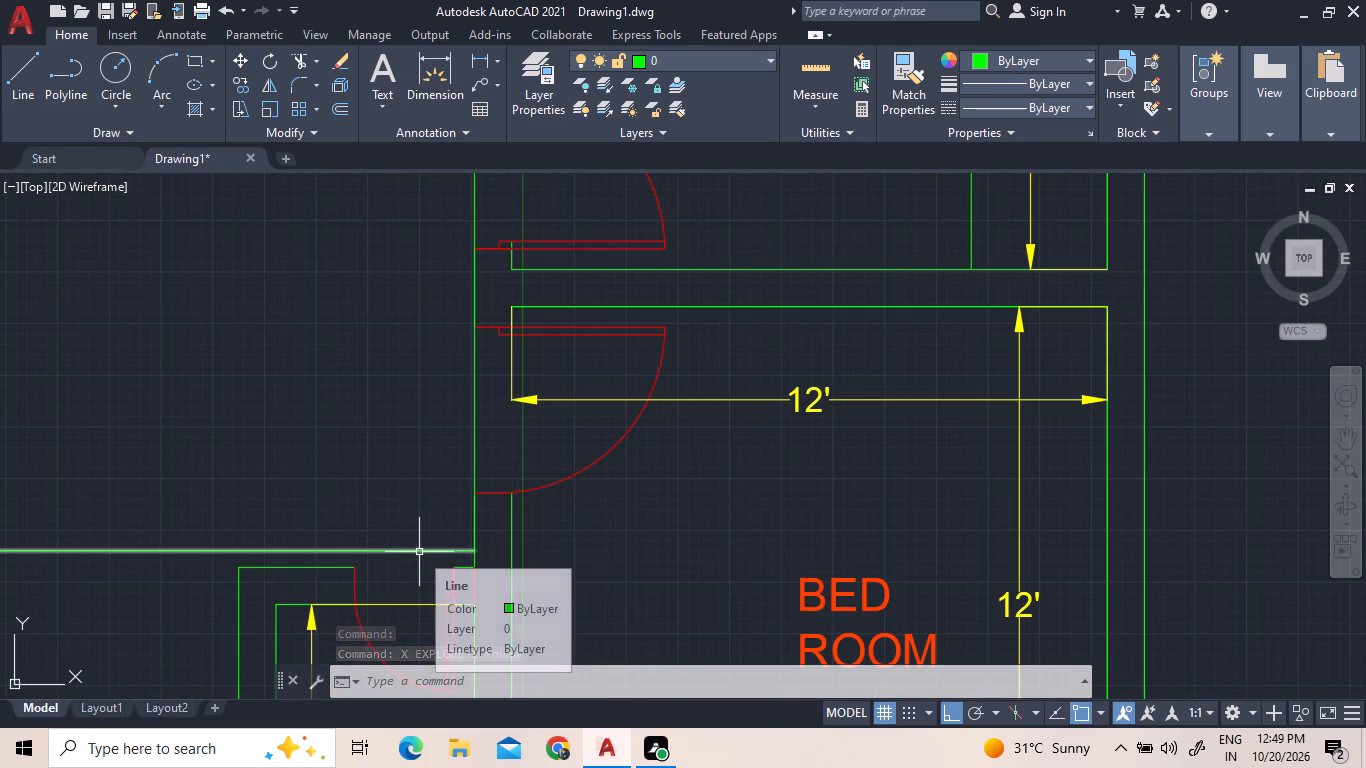
pyautogui.scroll(-3, 424, 554)
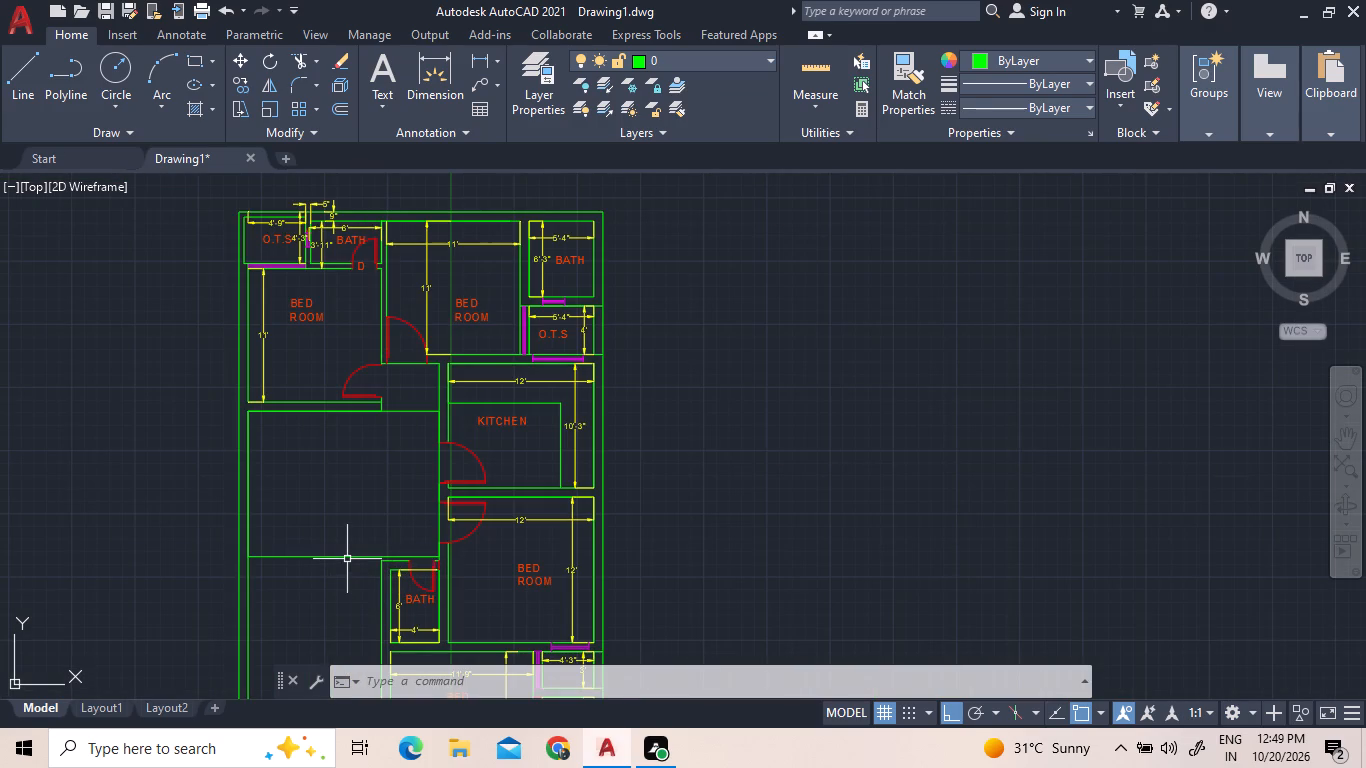
pyautogui.click(348, 573)
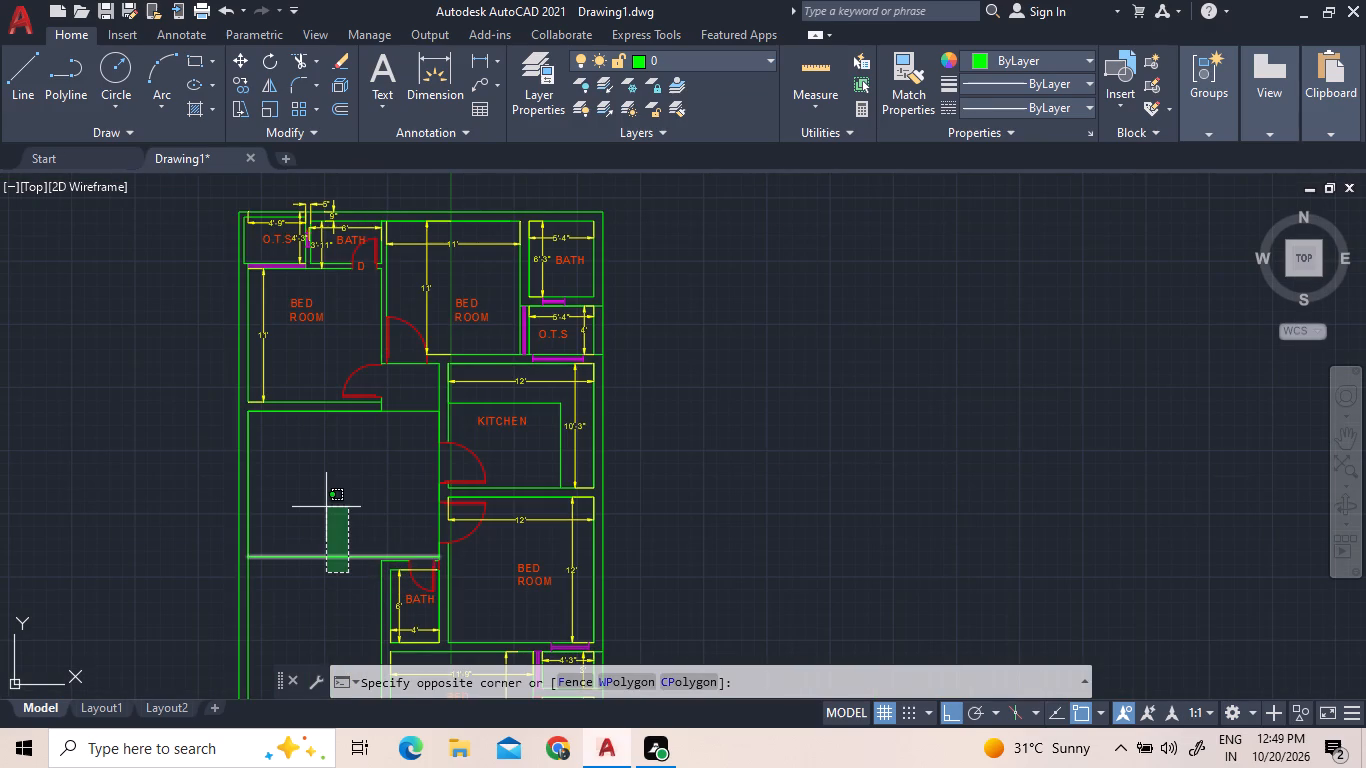
pyautogui.click(342, 585)
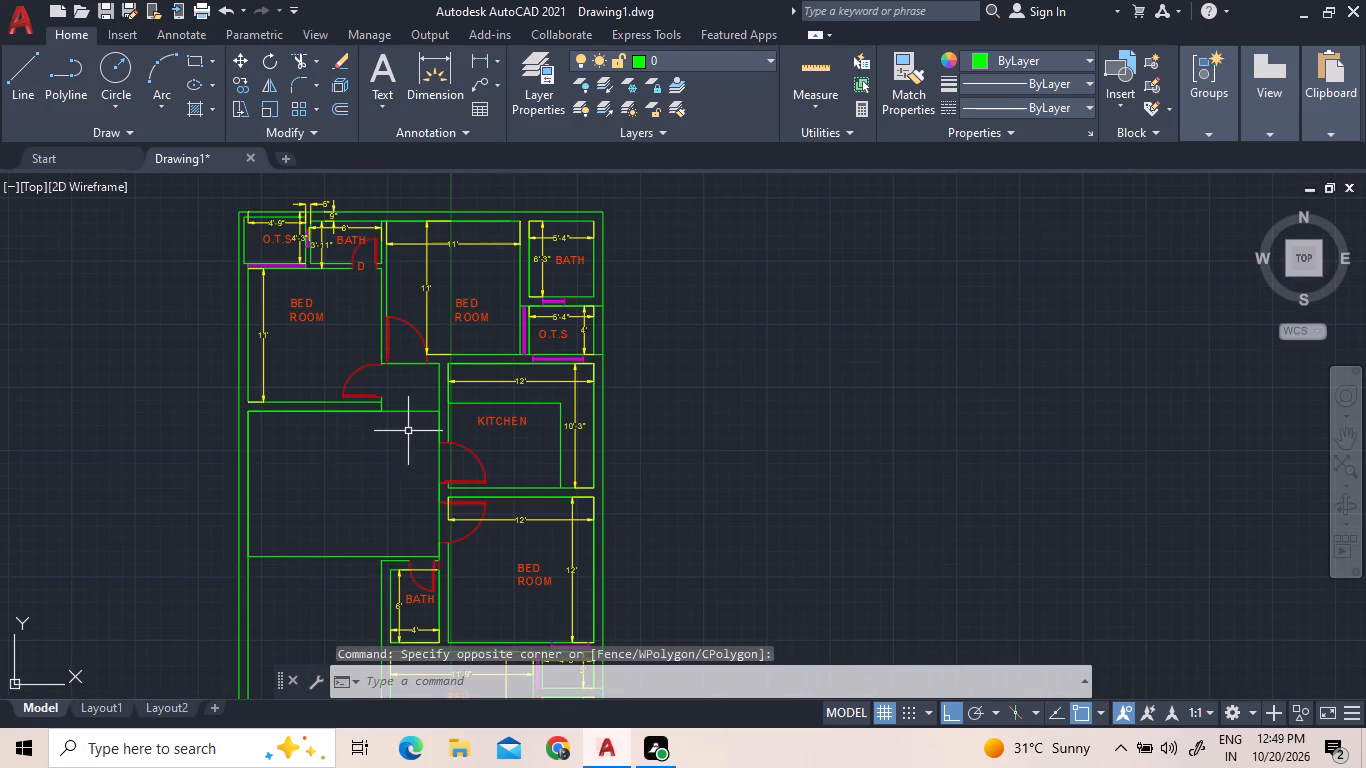
# Trim the room's north line east of the northwest bedroom's wall, and its east line across the kitchen and bedroom door openings.
pyautogui.scroll(2, 409, 417)
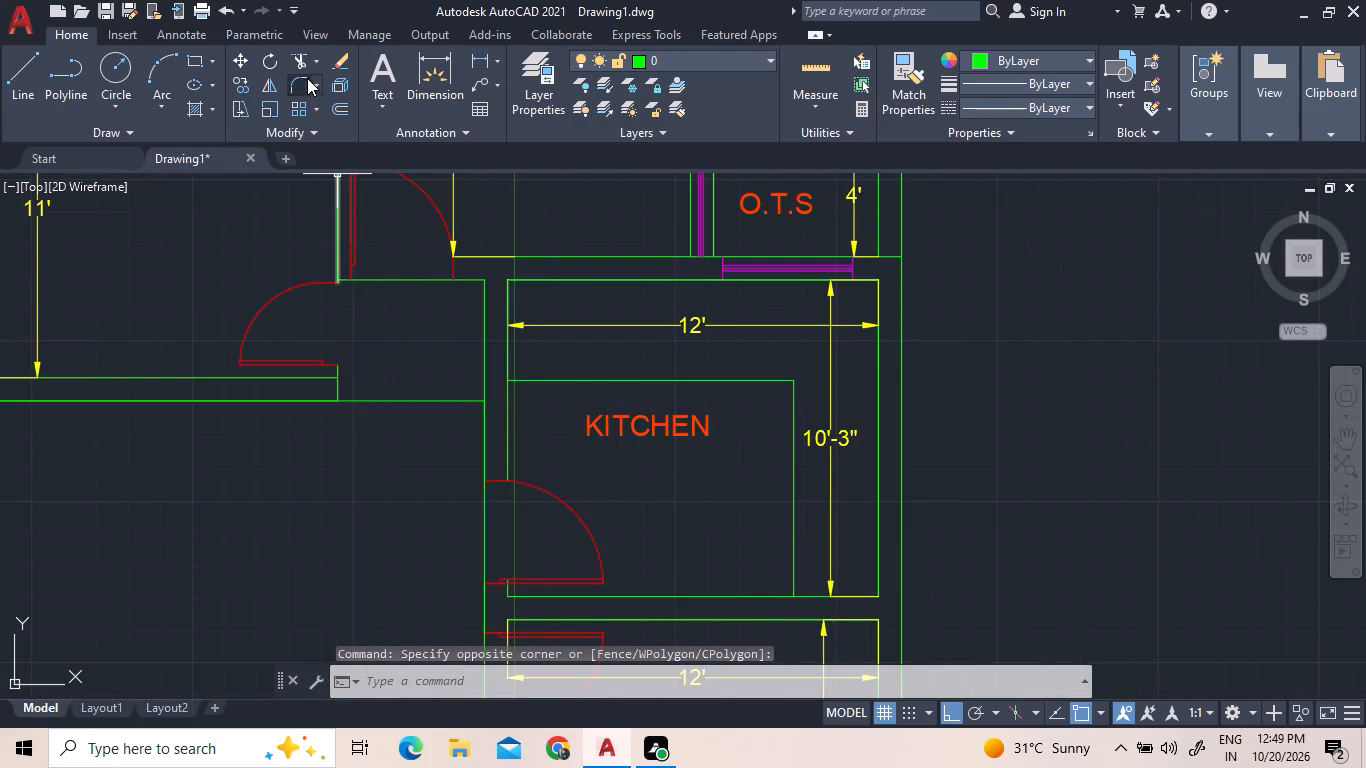
pyautogui.click(299, 58)
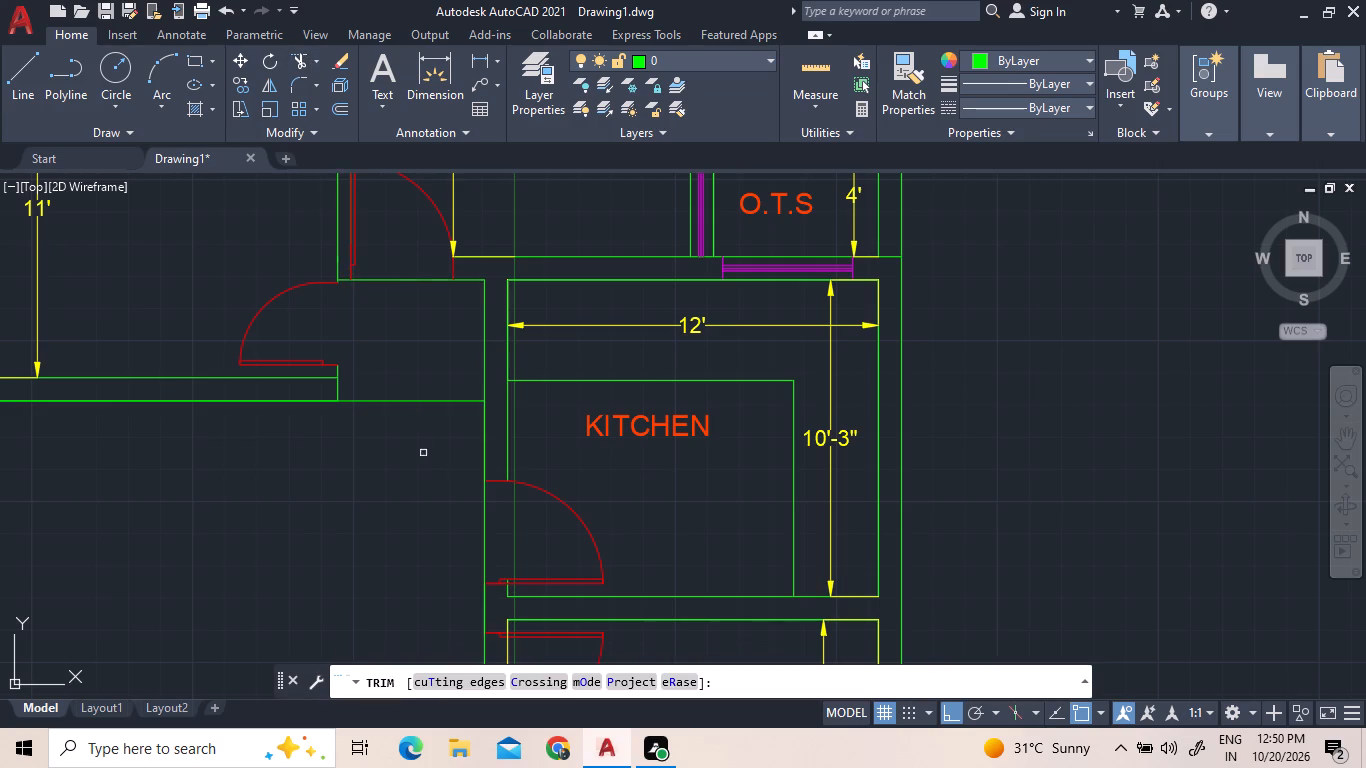
pyautogui.click(403, 403)
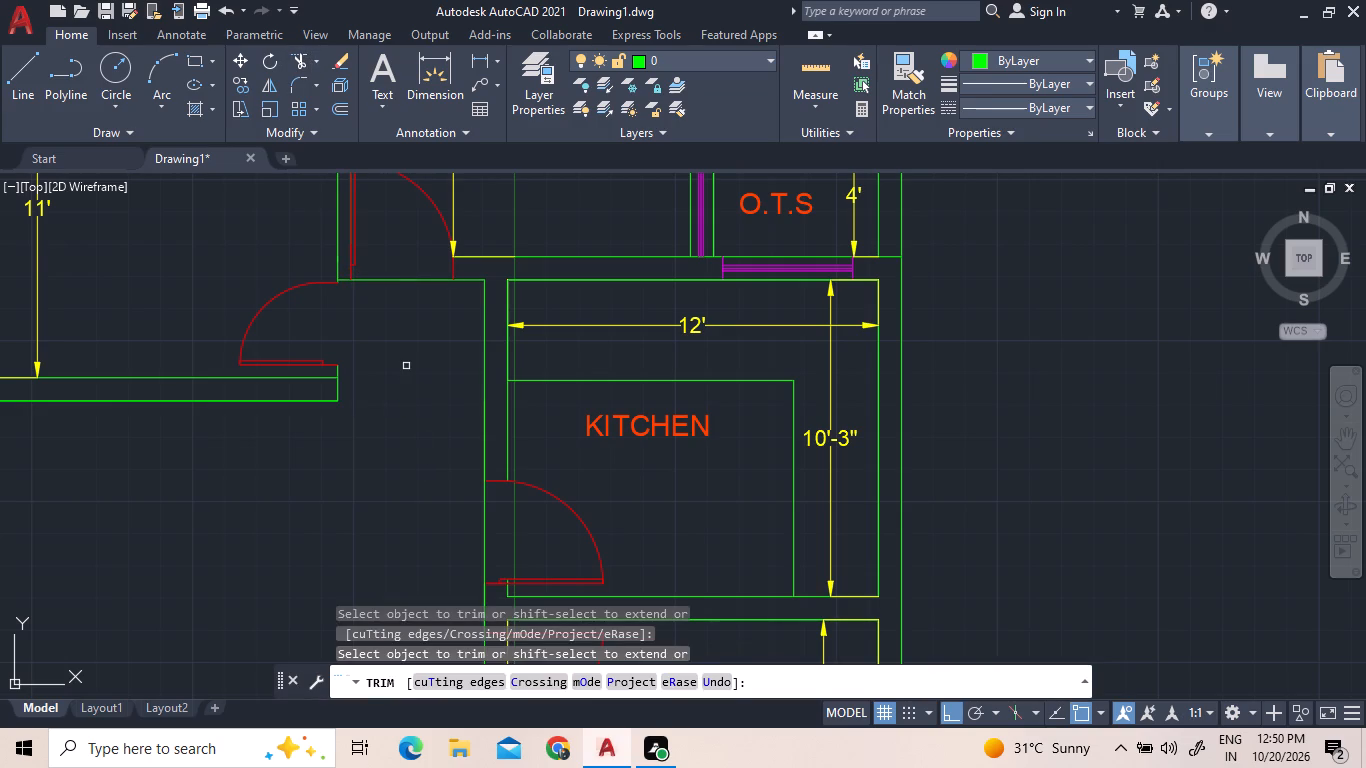
pyautogui.scroll(-1, 406, 366)
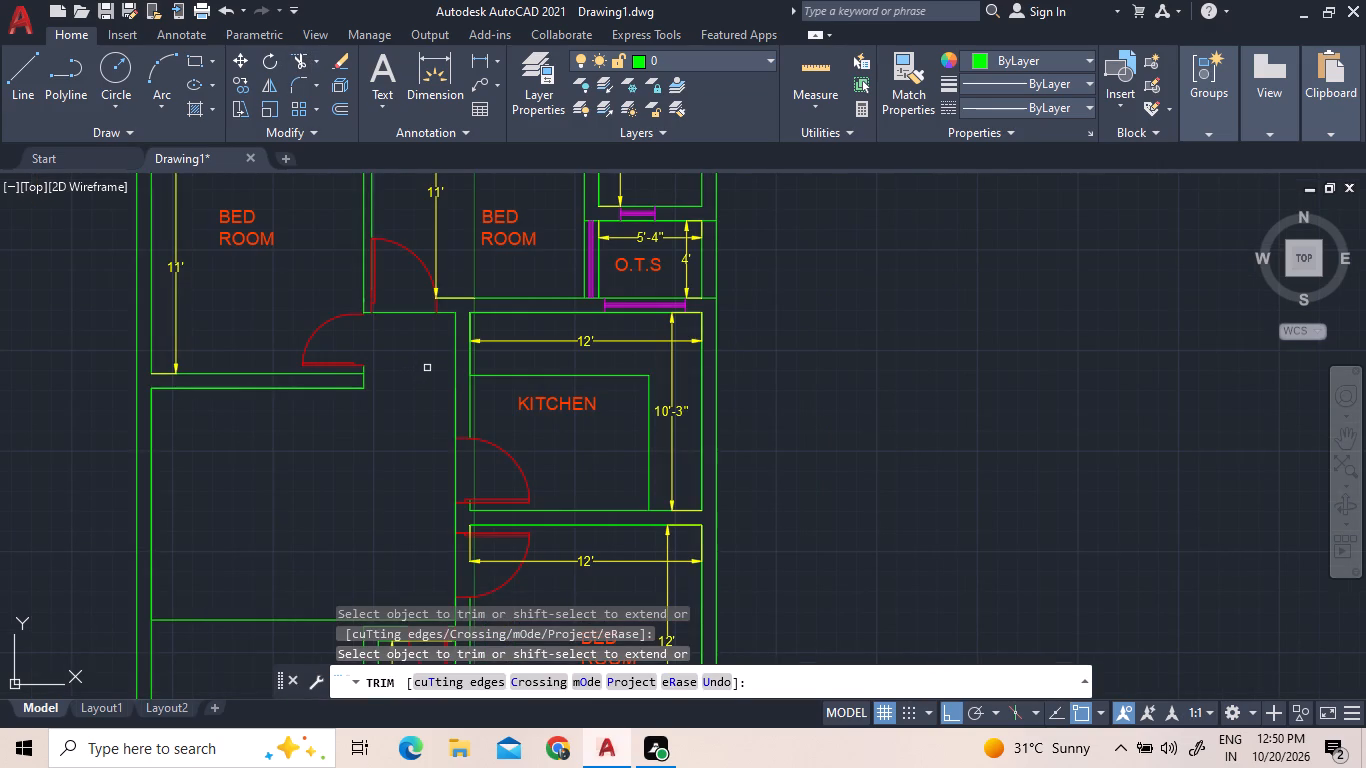
pyautogui.click(457, 466)
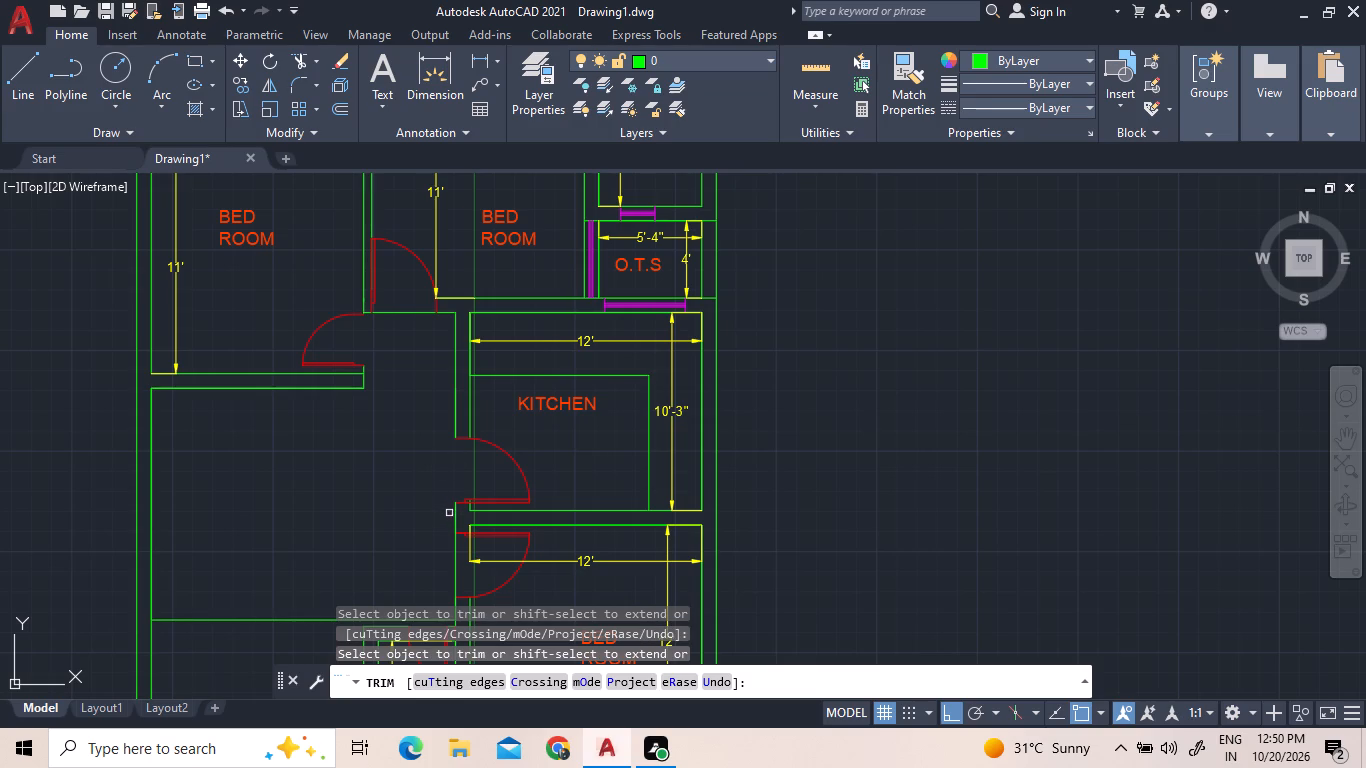
pyautogui.scroll(-1, 447, 509)
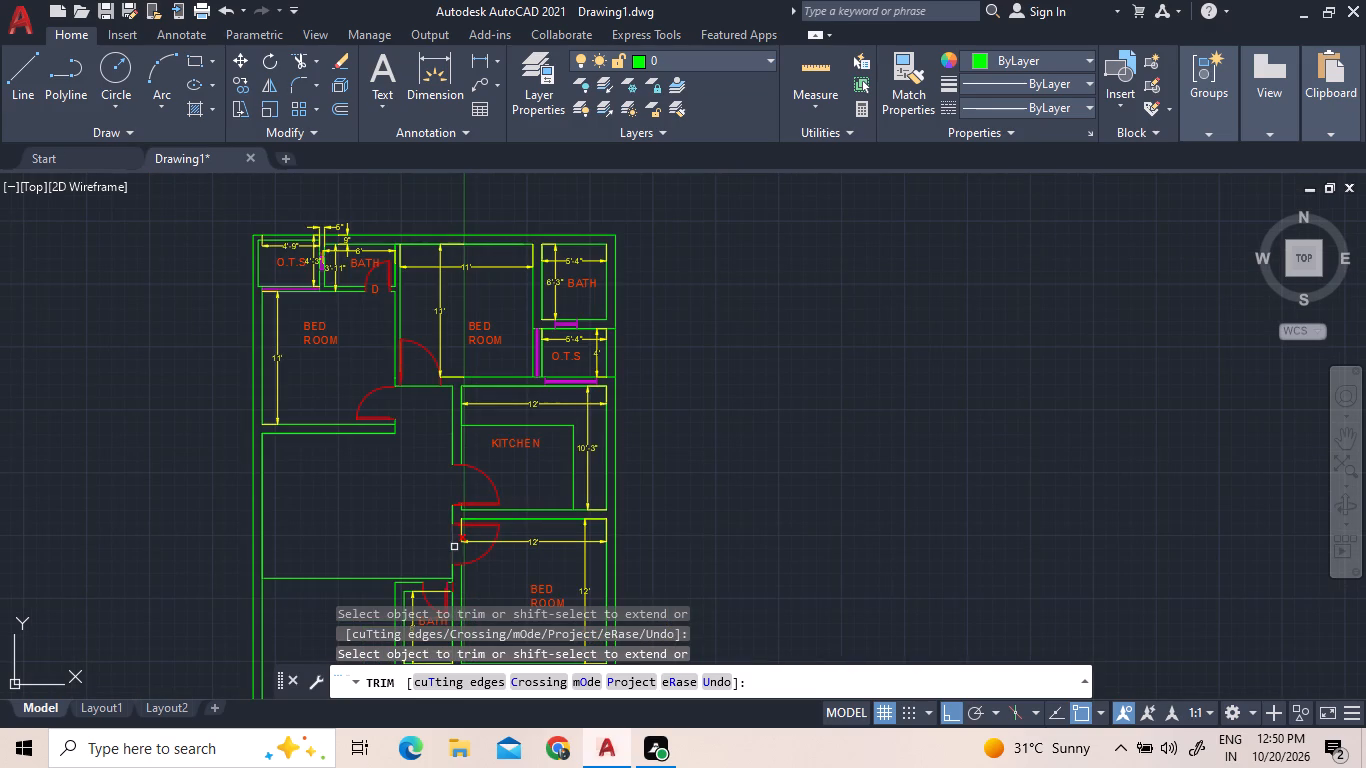
pyautogui.click(453, 547)
pyautogui.scroll(3, 442, 587)
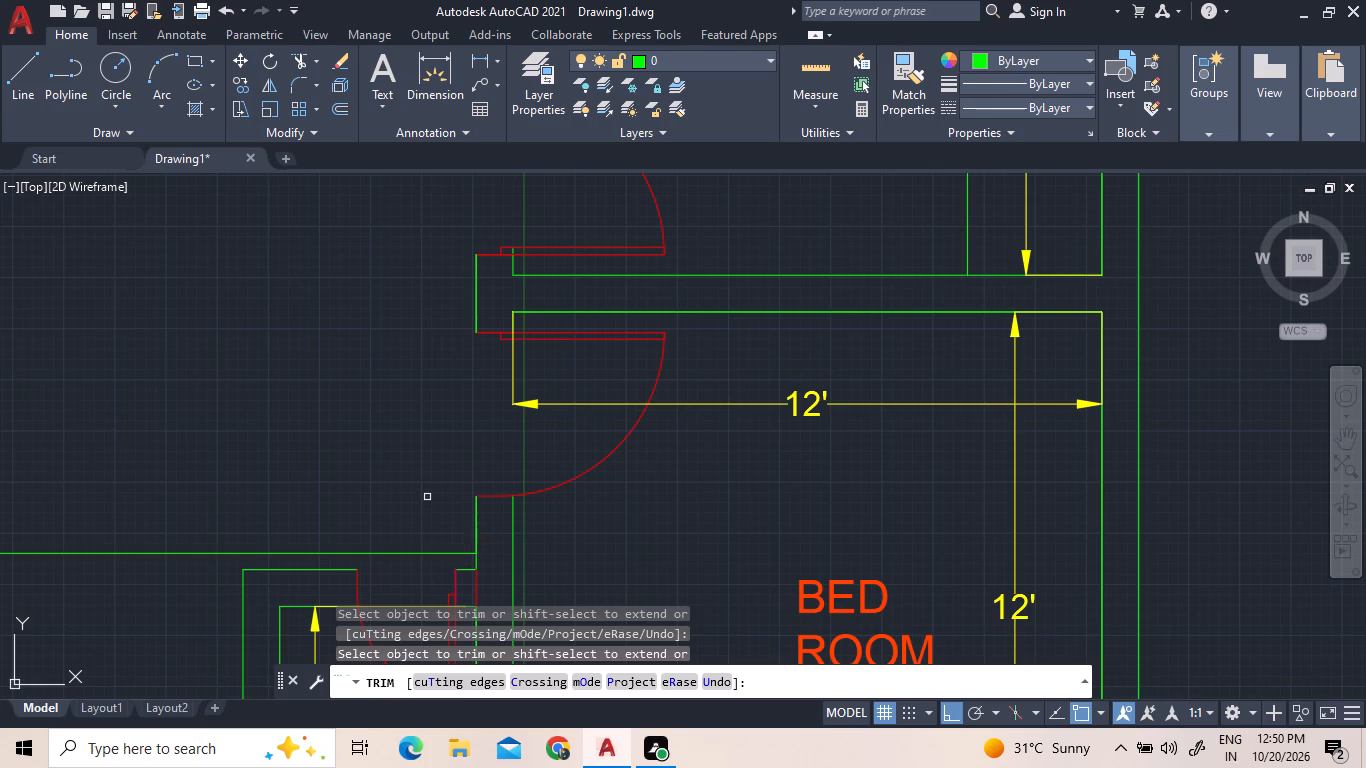
pyautogui.scroll(-3, 420, 501)
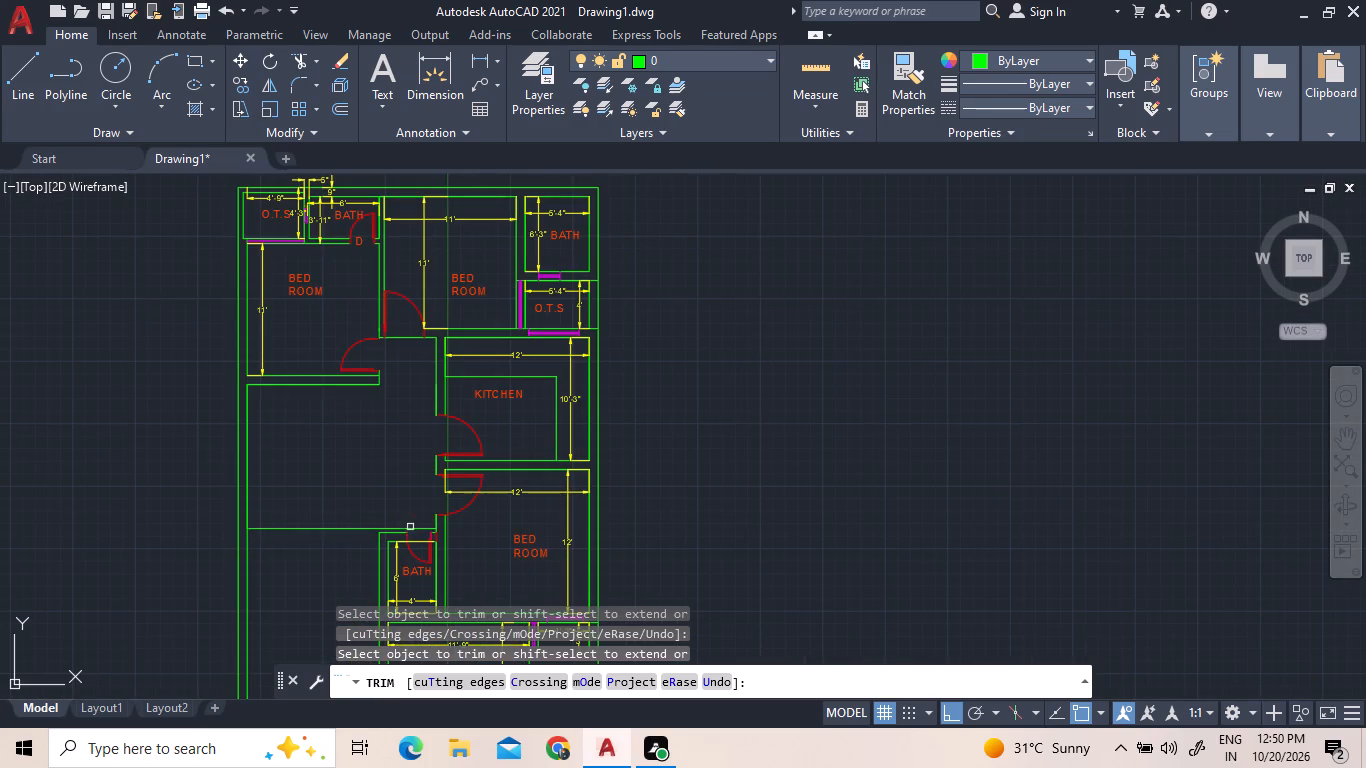
pyautogui.rightClick(290, 495)
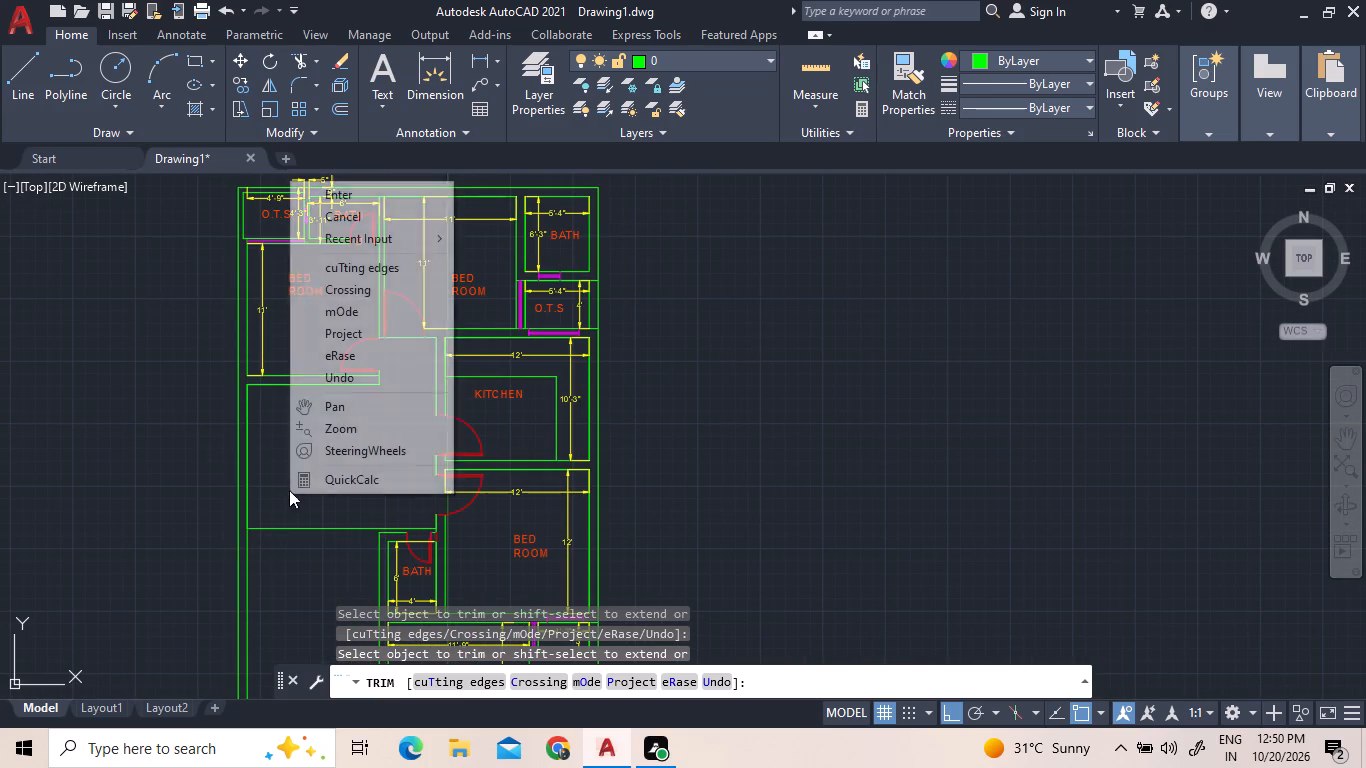
pyautogui.click(371, 212)
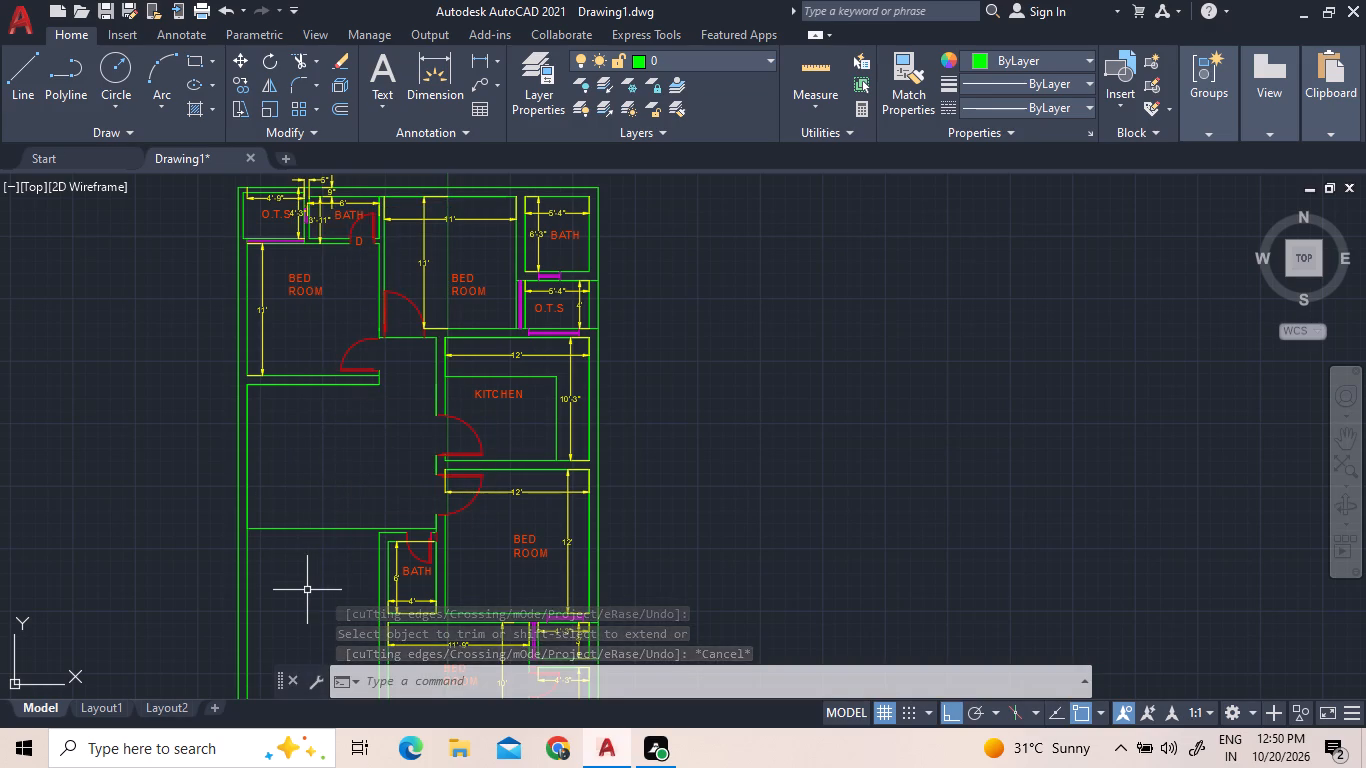
# Offset the western room's south line 9" southward to form its south wall.
pyautogui.scroll(1, 307, 590)
pyautogui.click(343, 113)
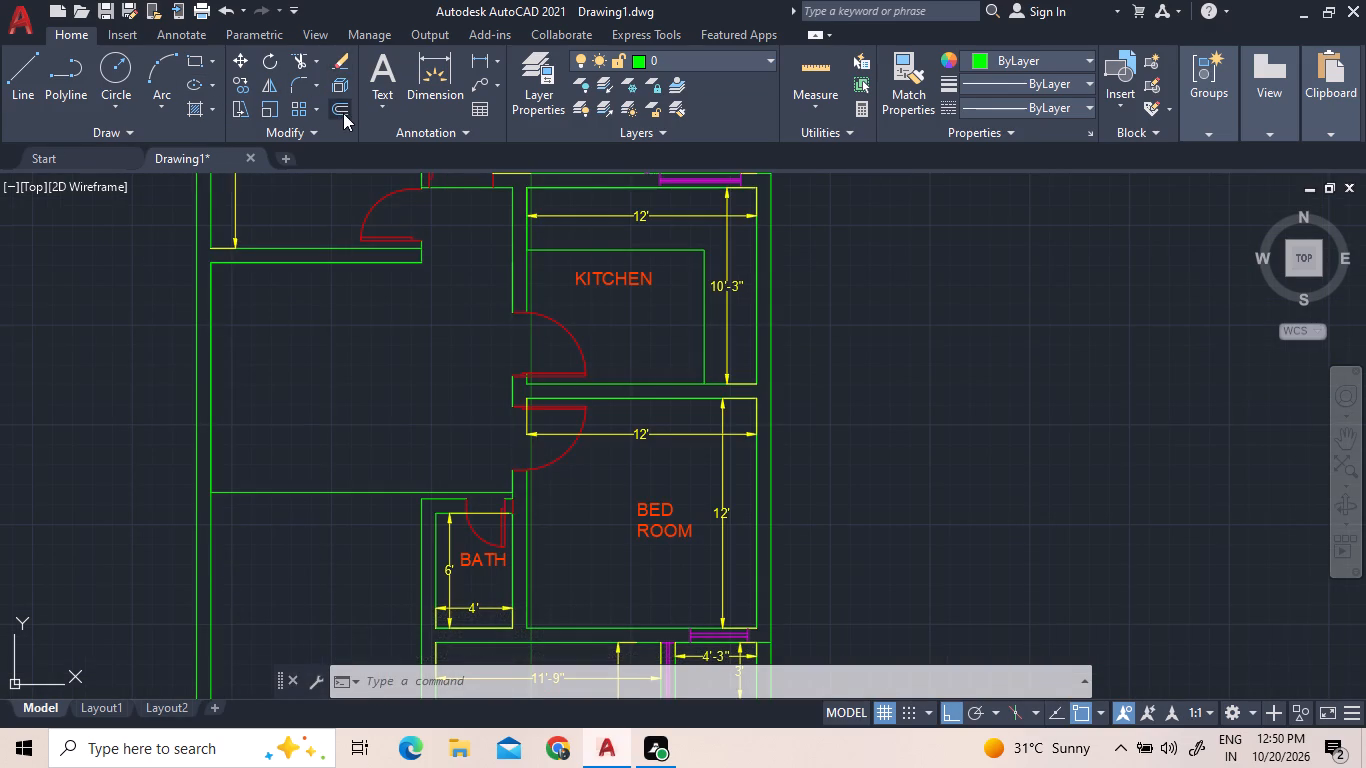
pyautogui.press('9')
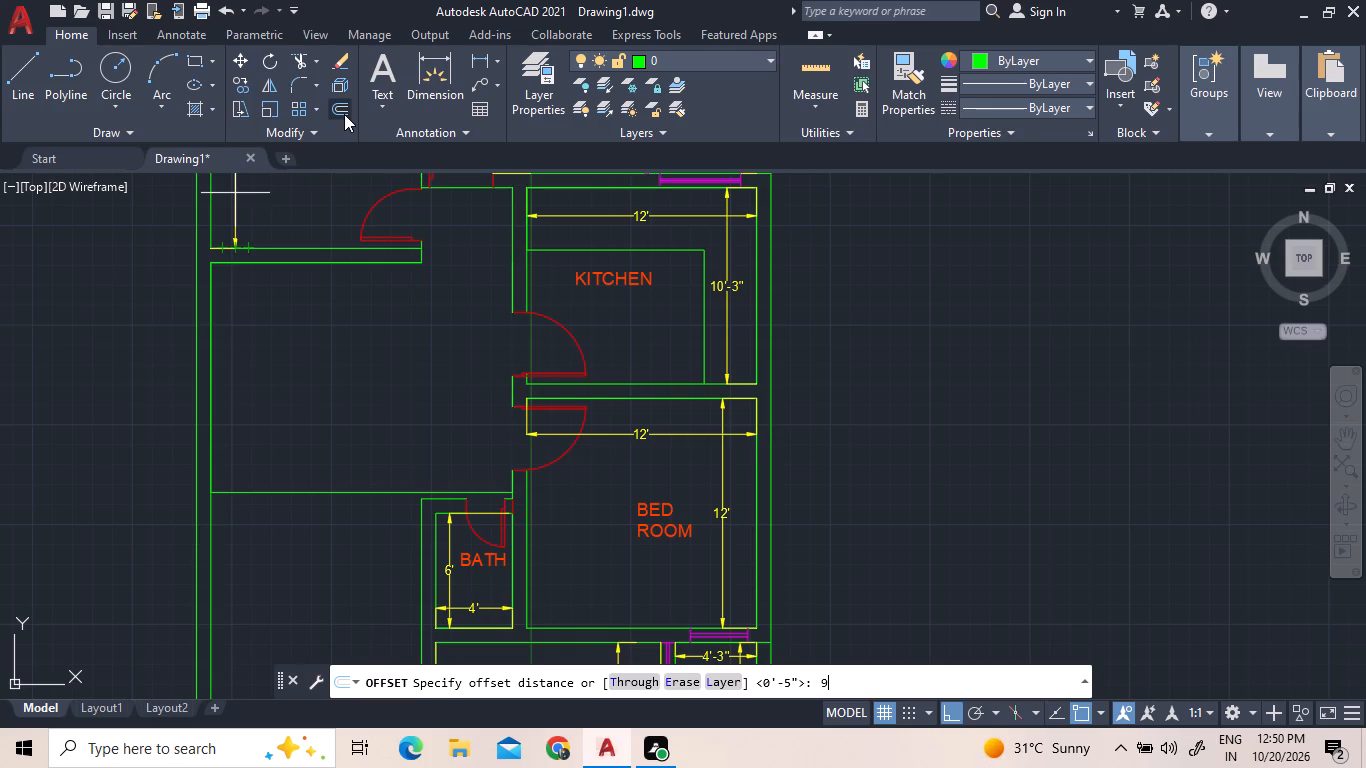
pyautogui.hotkey('shift', '"')
pyautogui.press('Return')
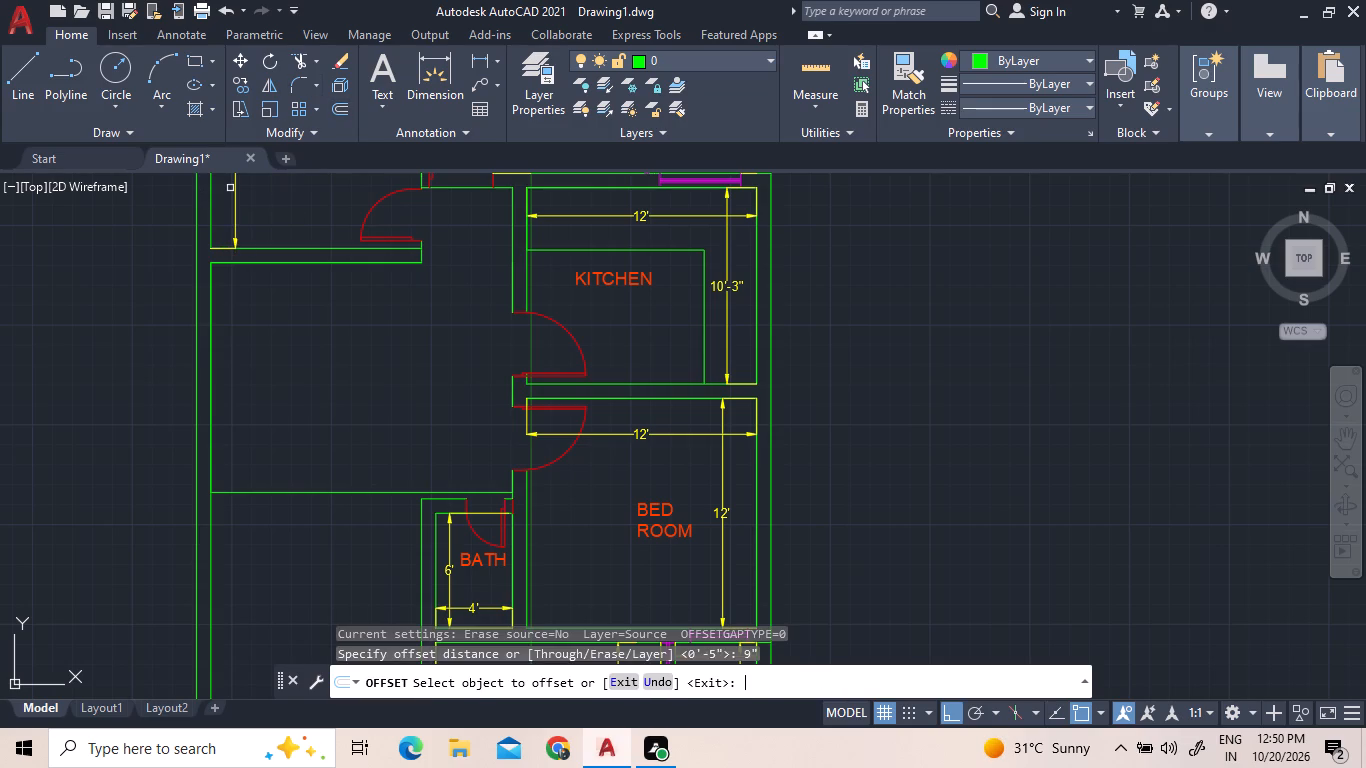
pyautogui.click(308, 493)
pyautogui.click(306, 506)
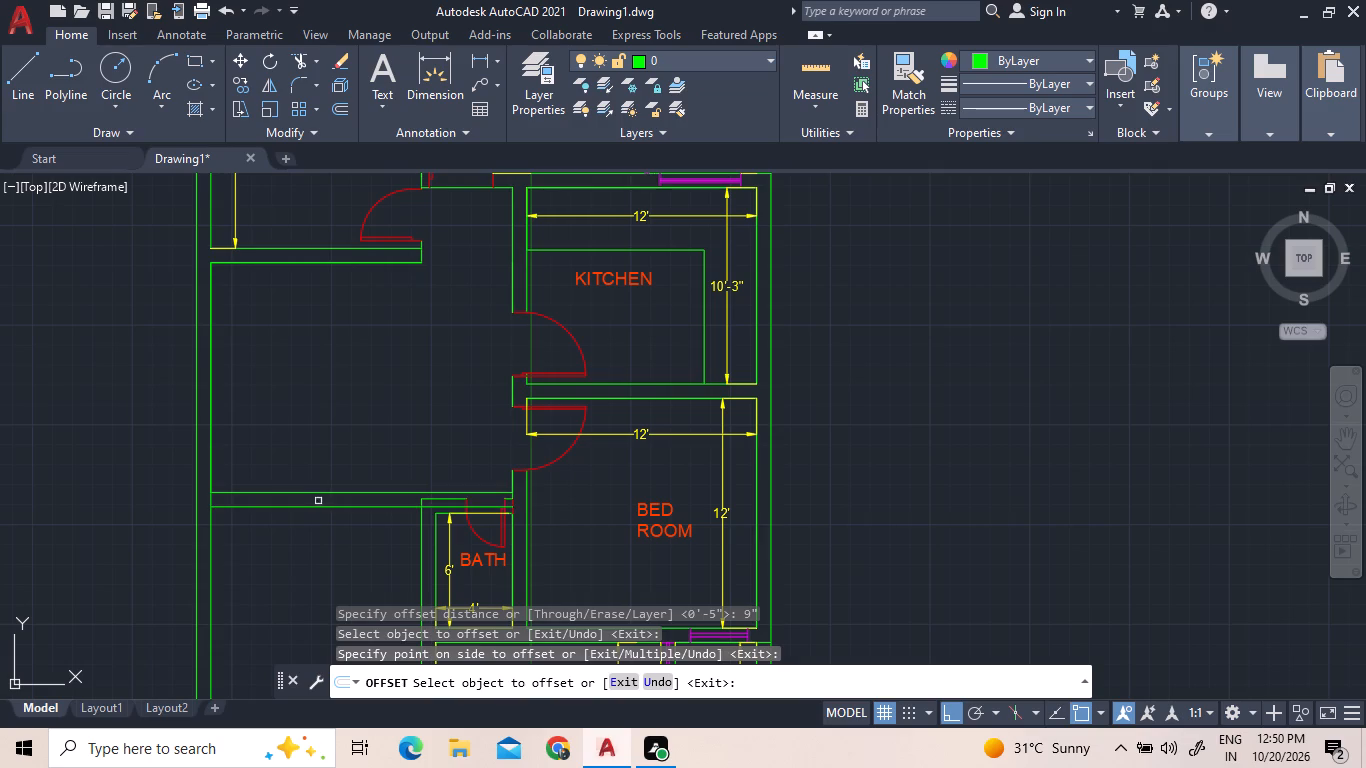
pyautogui.rightClick(302, 436)
pyautogui.click(313, 444)
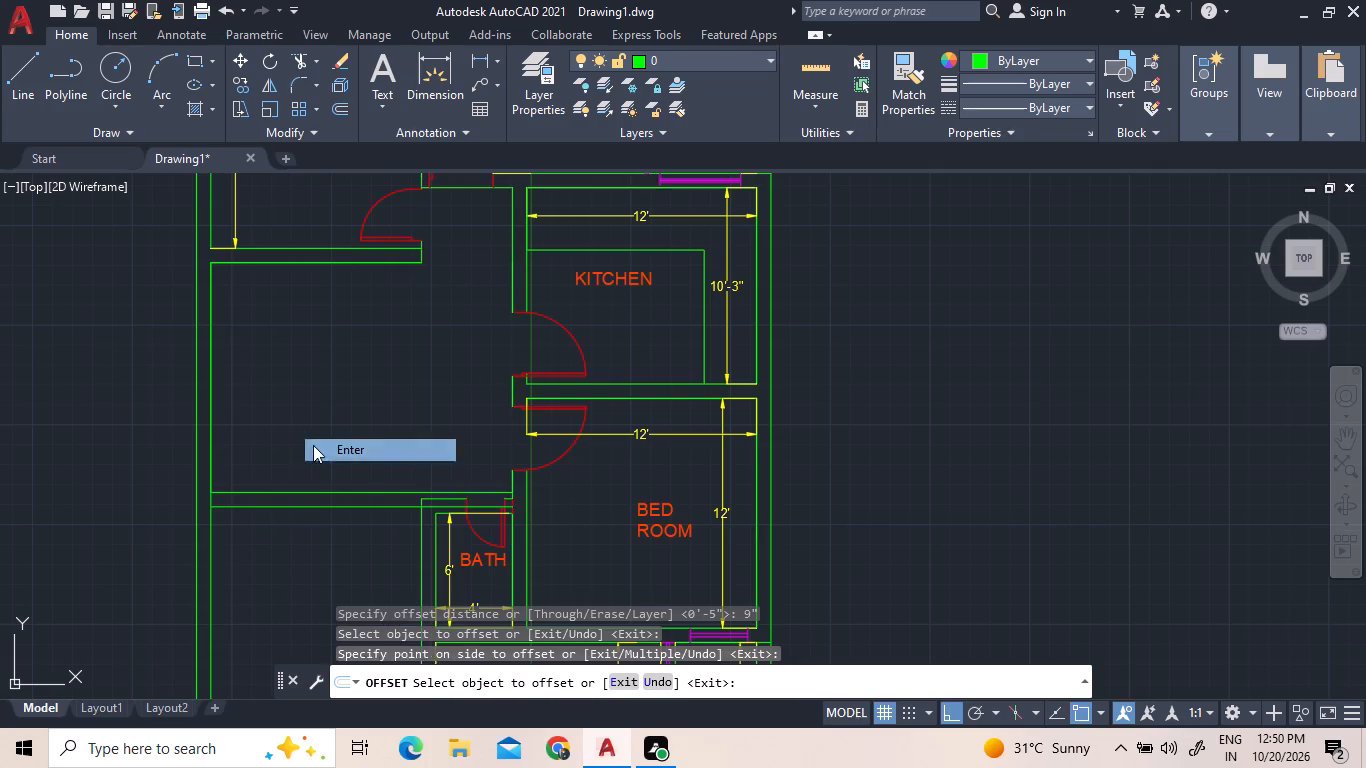
# Trim the west wall's inner line where it crosses the thickness of the western room's new south wall.
pyautogui.click(295, 63)
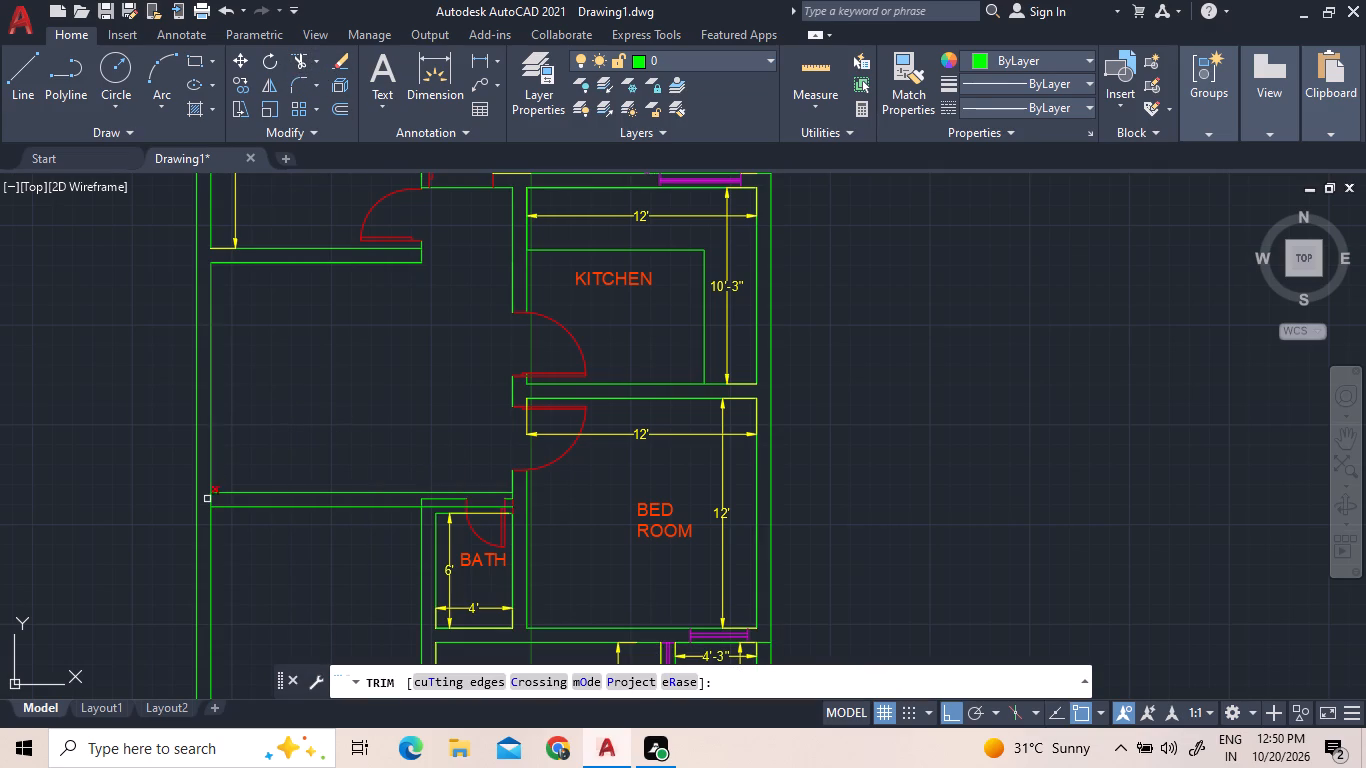
pyautogui.click(212, 501)
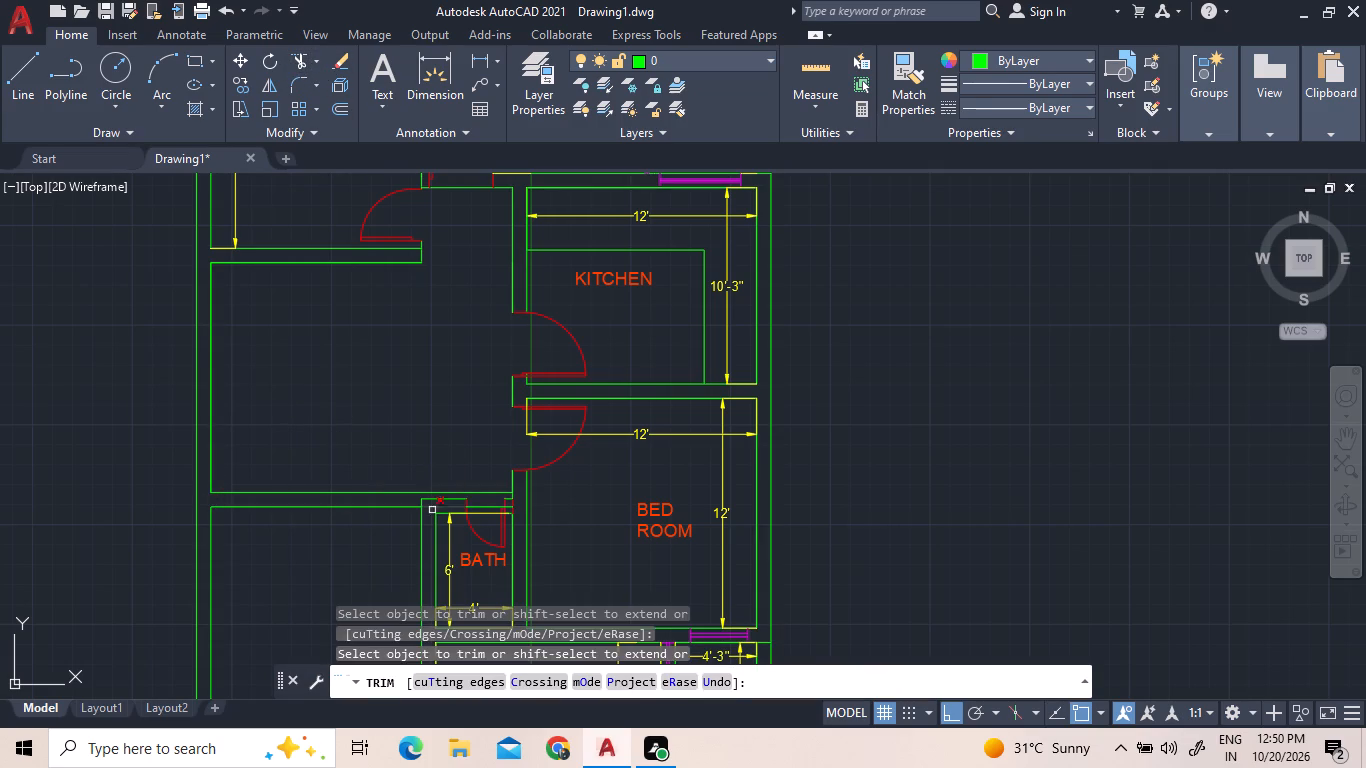
# Trim the bath's old outer wall lines above the new south wall line, and trim that line across the bath door opening.
pyautogui.scroll(2, 476, 508)
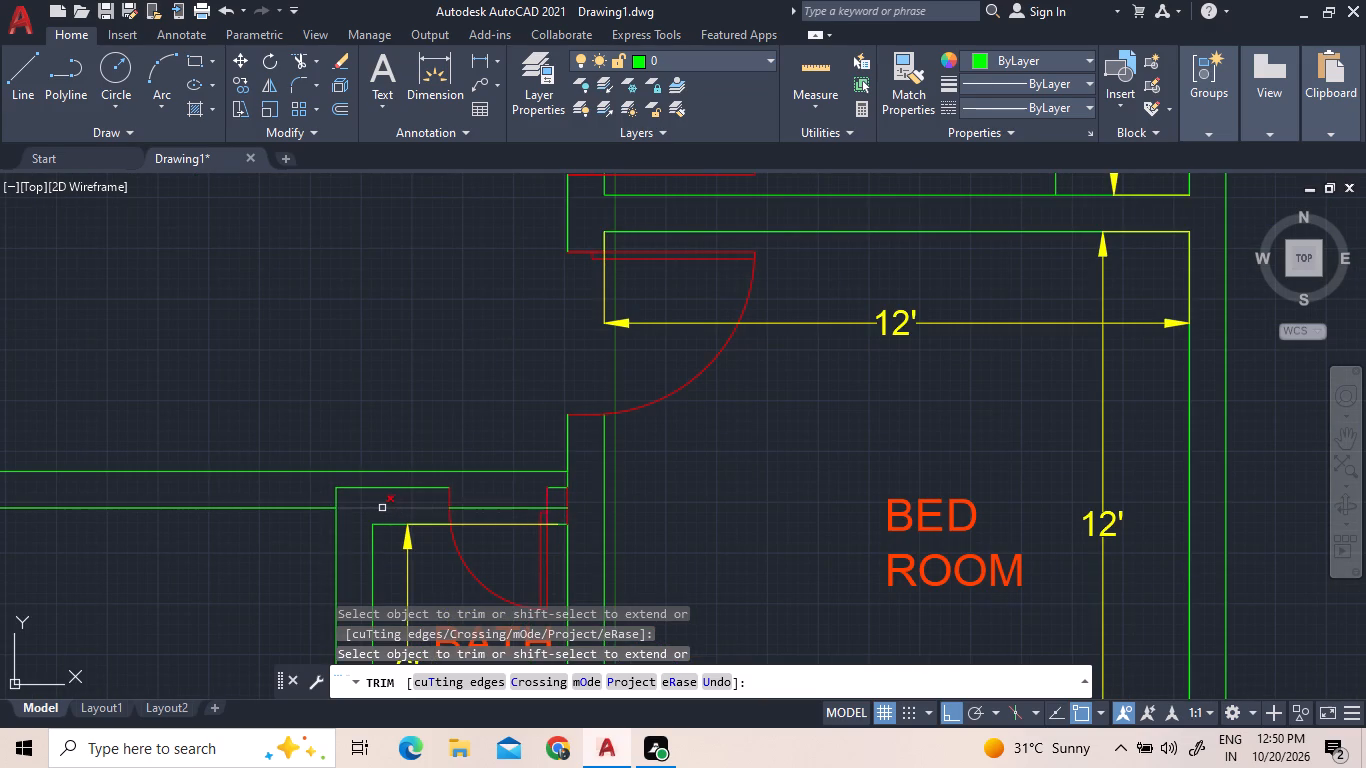
pyautogui.click(364, 485)
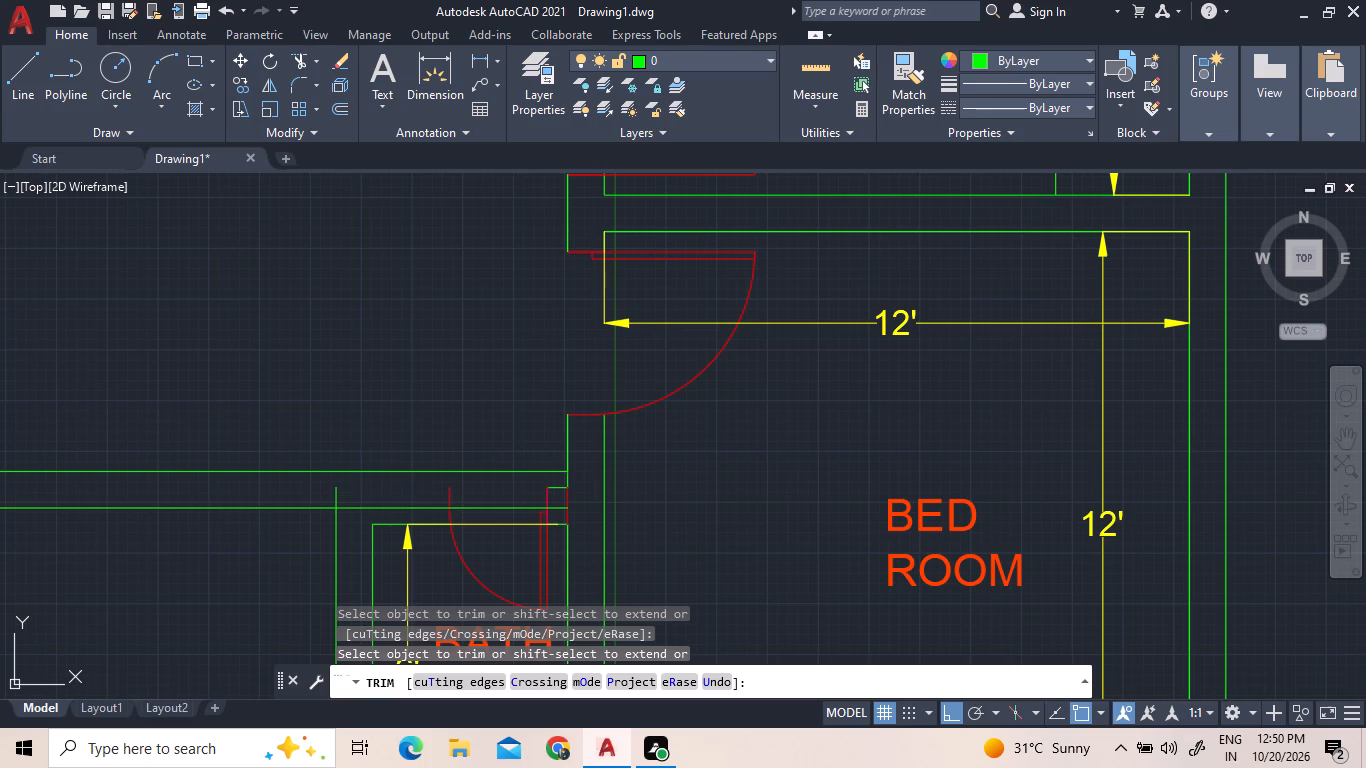
pyautogui.click(331, 492)
pyautogui.click(349, 485)
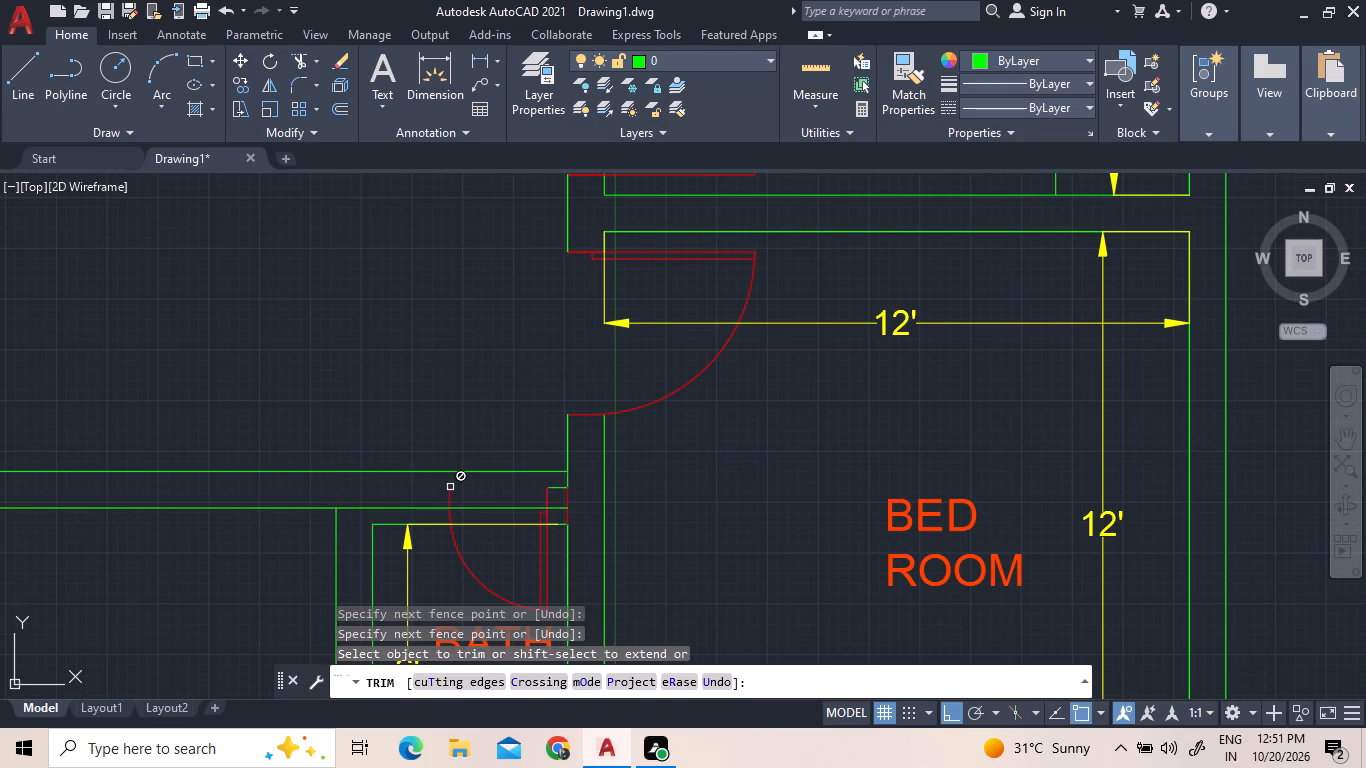
pyautogui.click(534, 507)
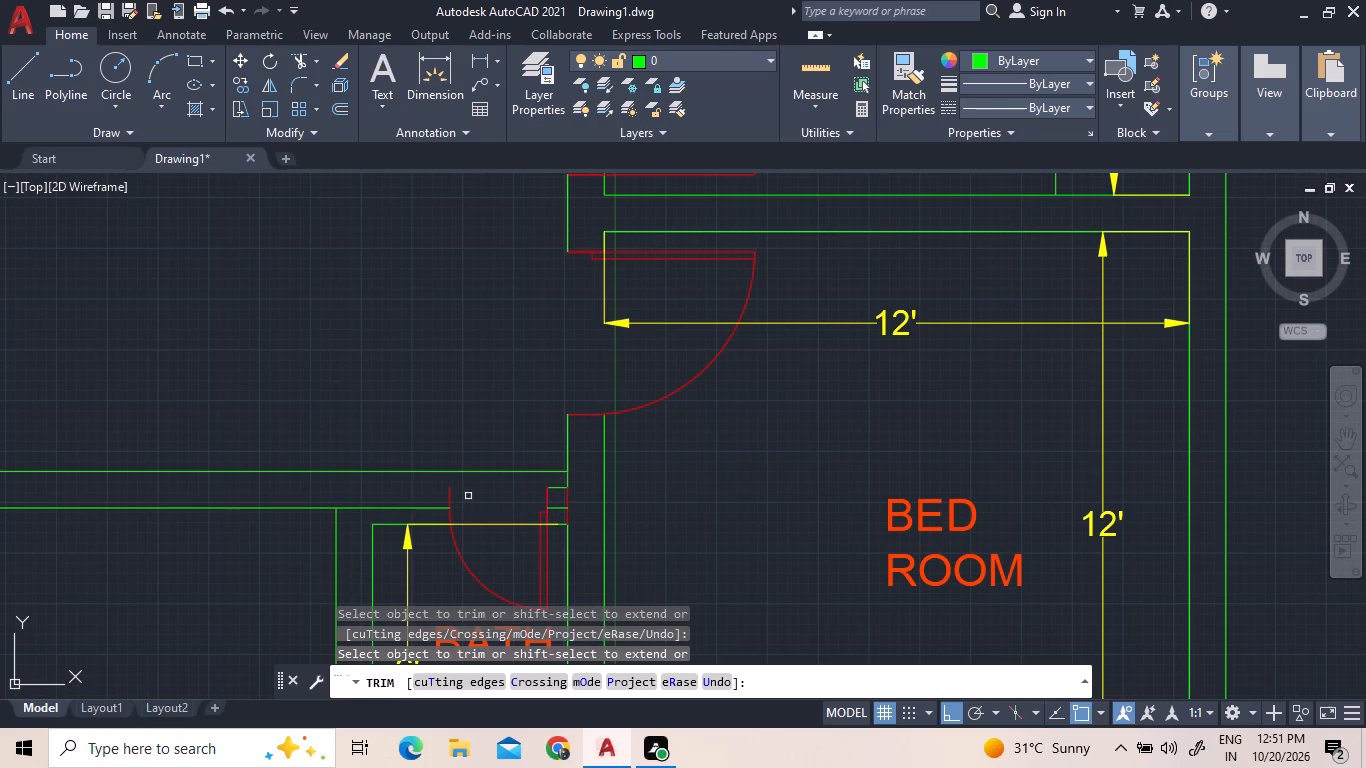
pyautogui.click(556, 485)
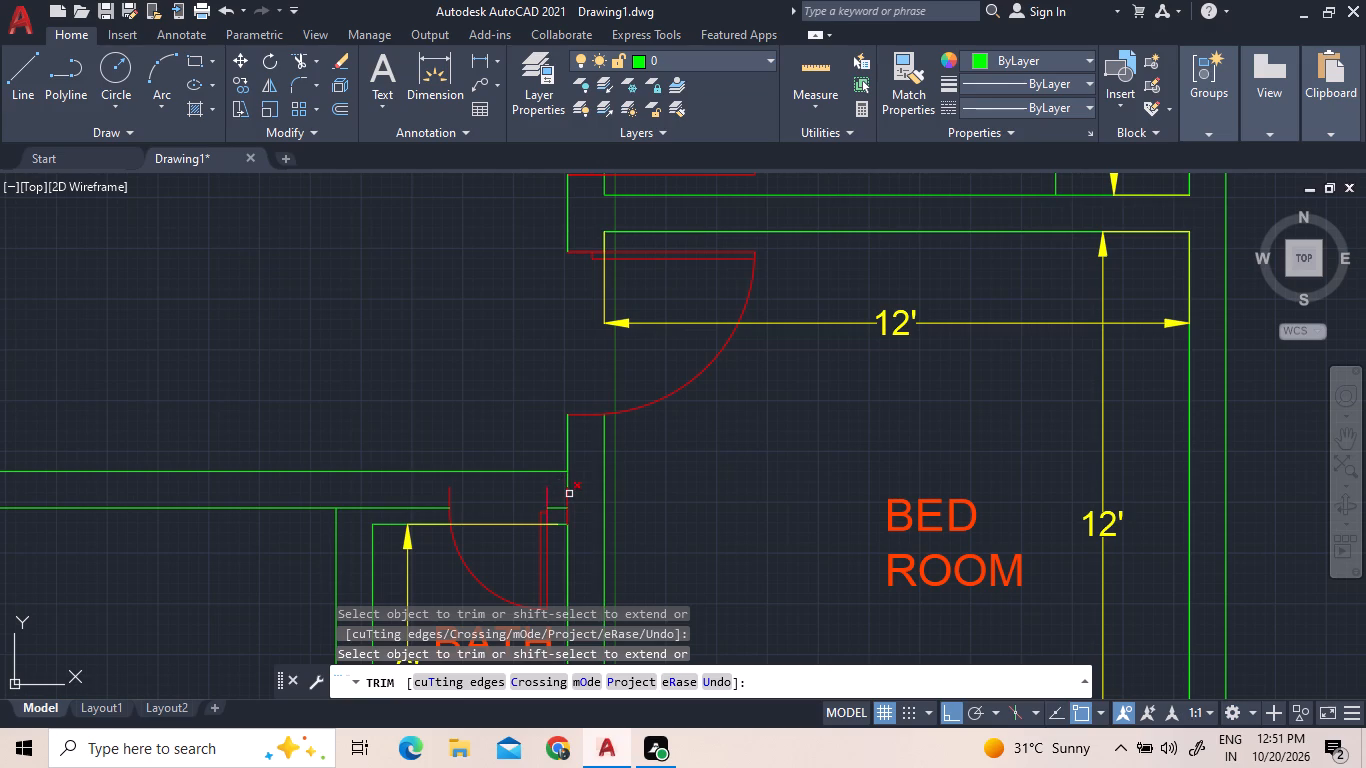
pyautogui.click(568, 494)
pyautogui.click(548, 494)
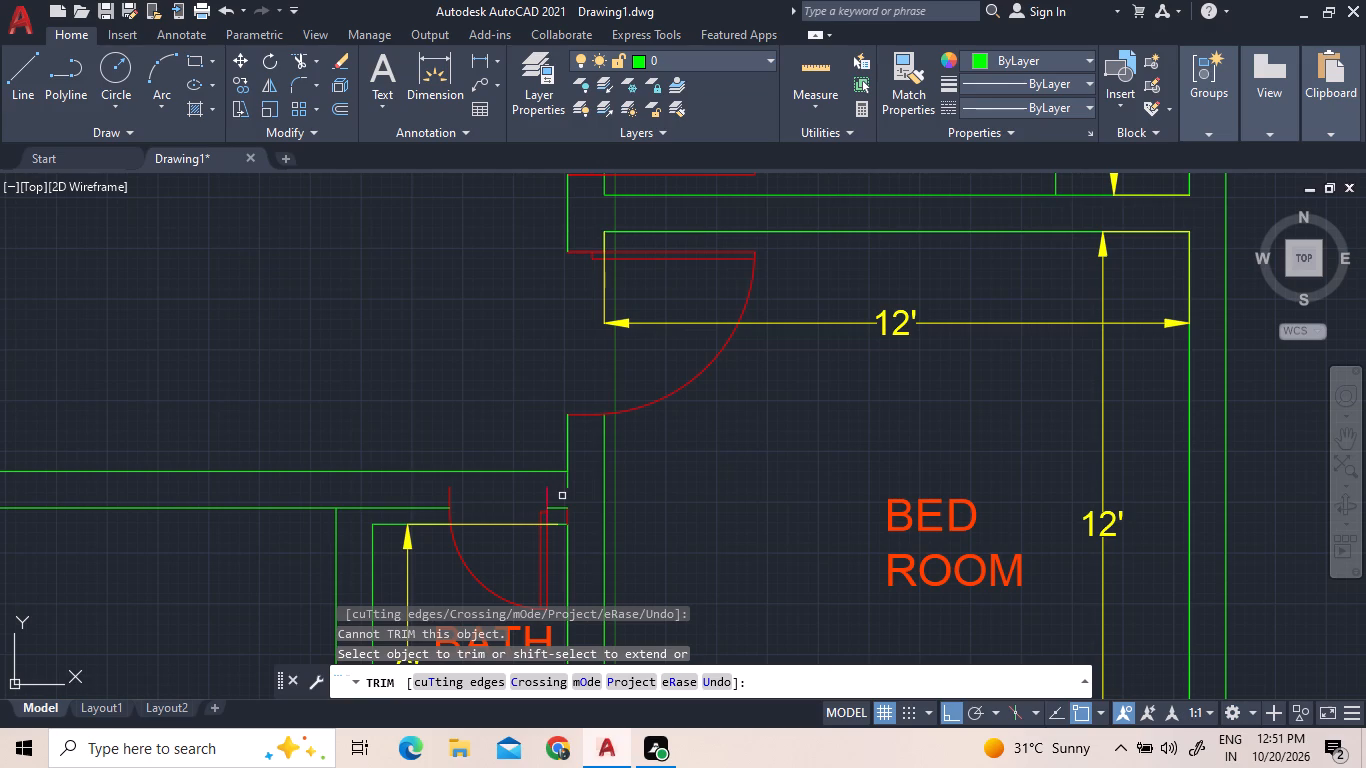
pyautogui.rightClick(581, 504)
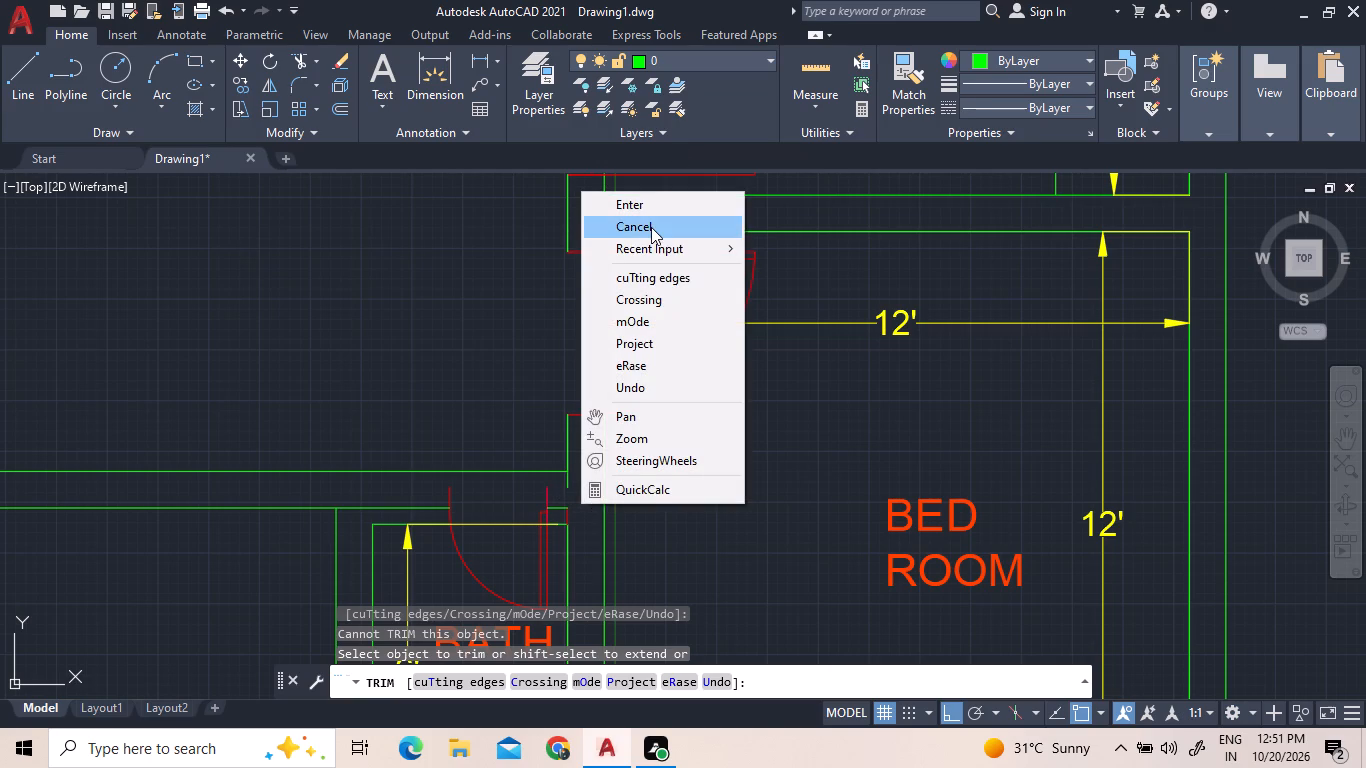
pyautogui.click(651, 227)
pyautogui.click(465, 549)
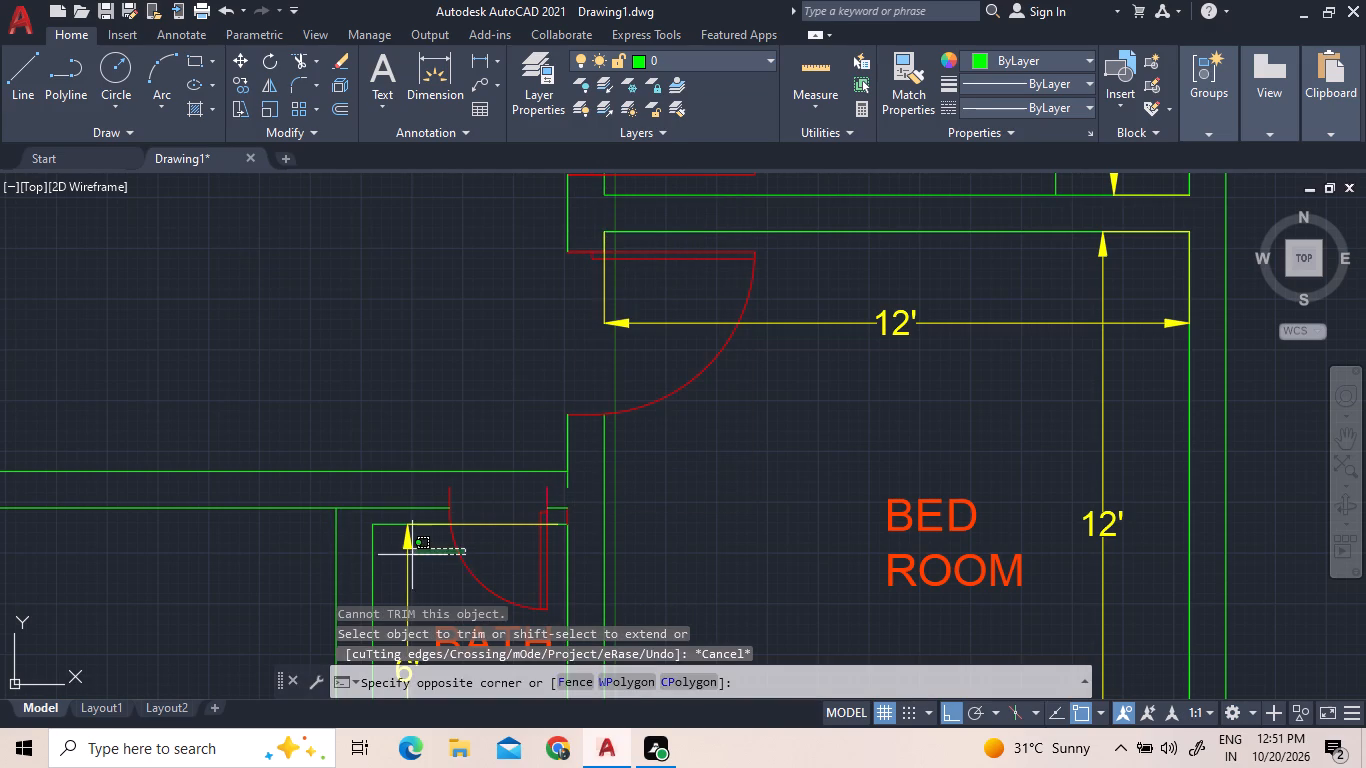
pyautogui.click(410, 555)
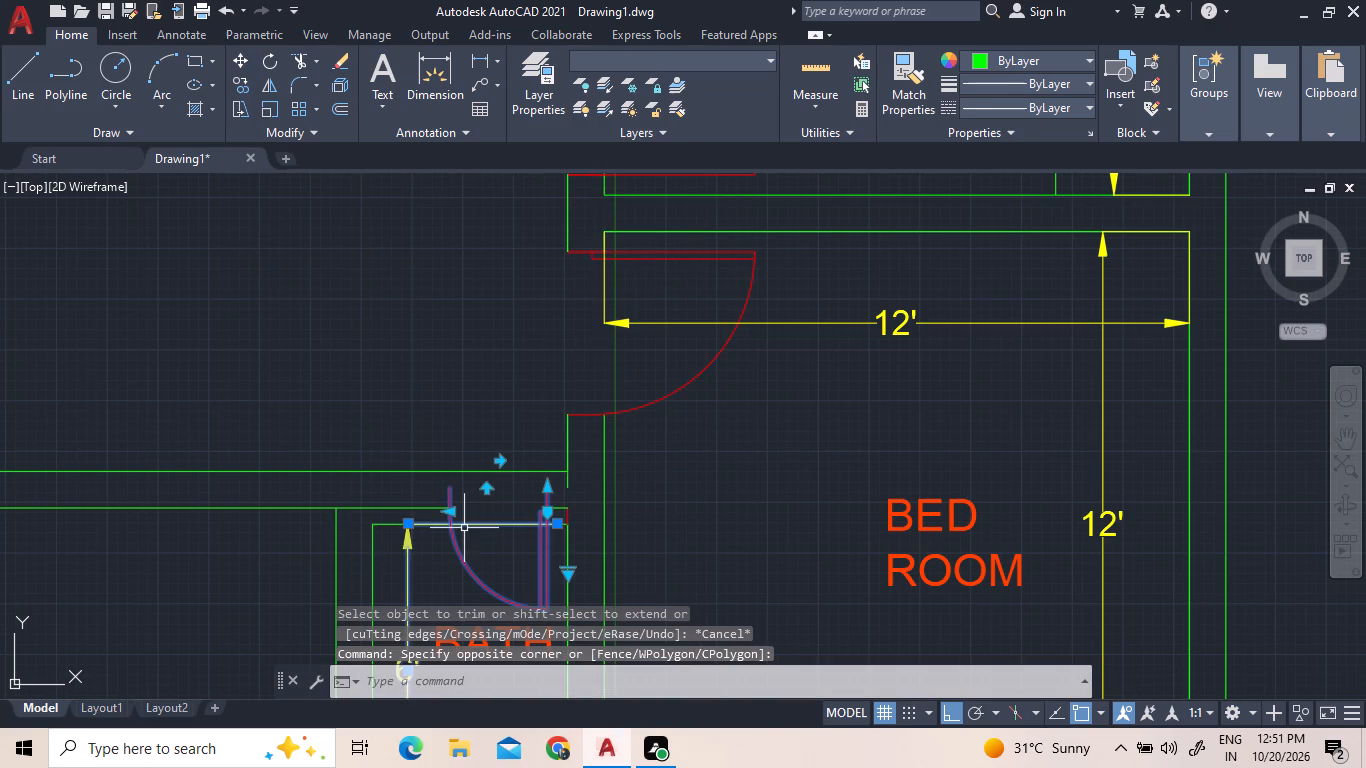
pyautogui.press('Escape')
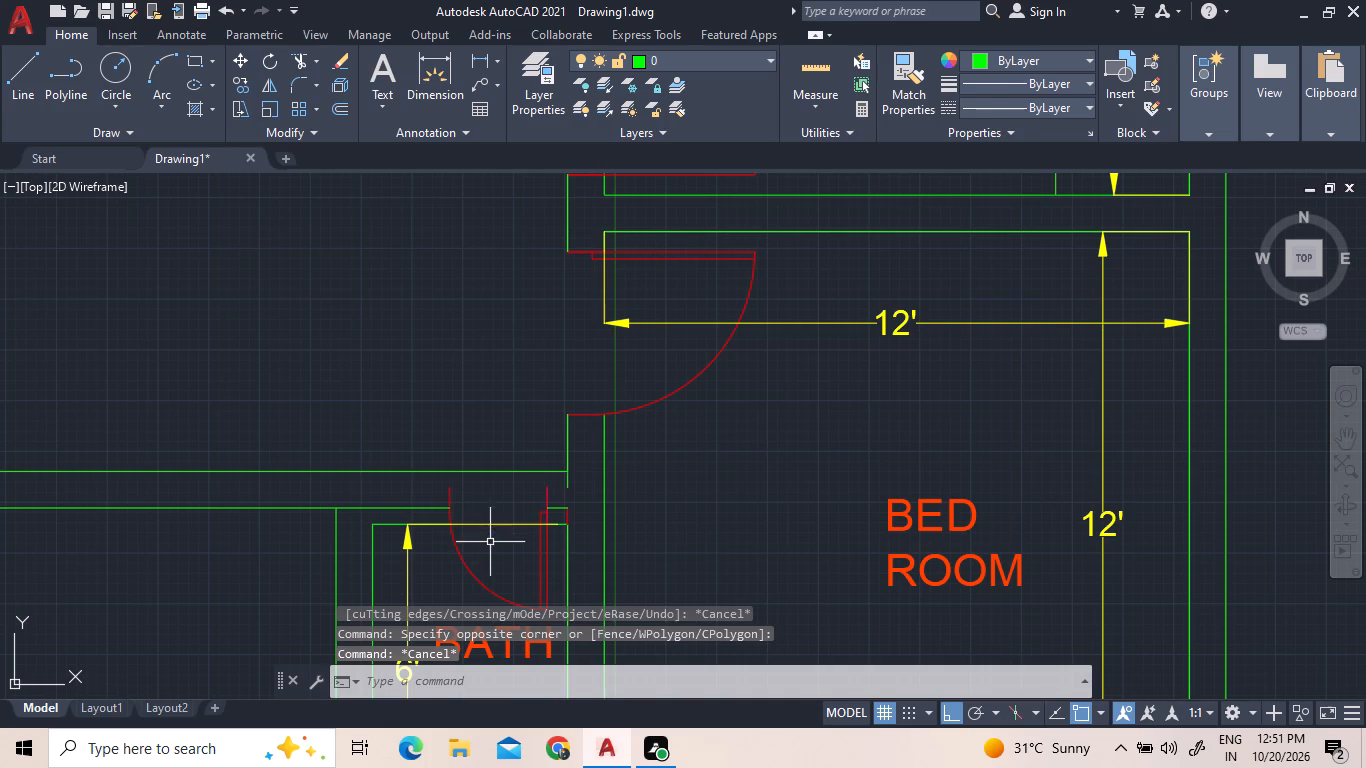
# Move the bath door southward so the top of its east jamb meets the end of the new south wall line.
pyautogui.click(459, 553)
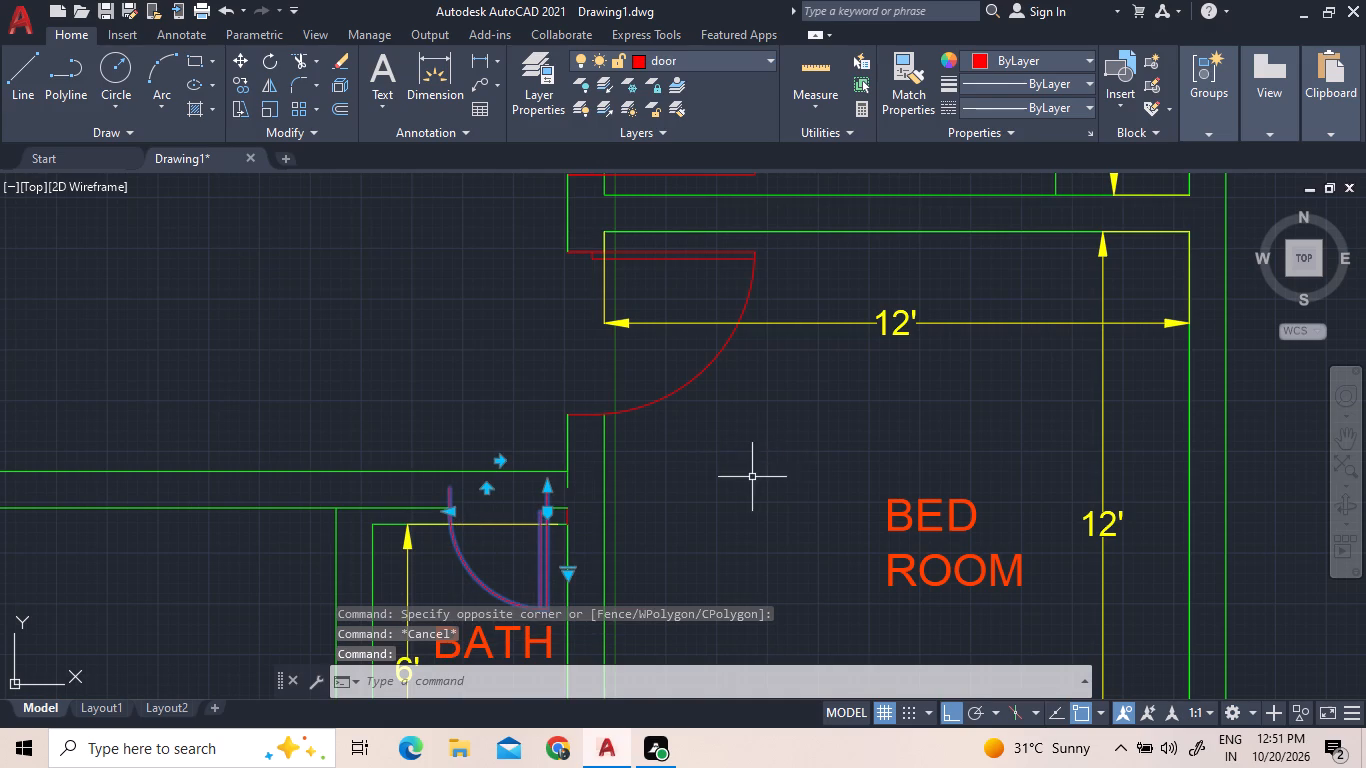
pyautogui.rightClick(750, 477)
pyautogui.click(846, 381)
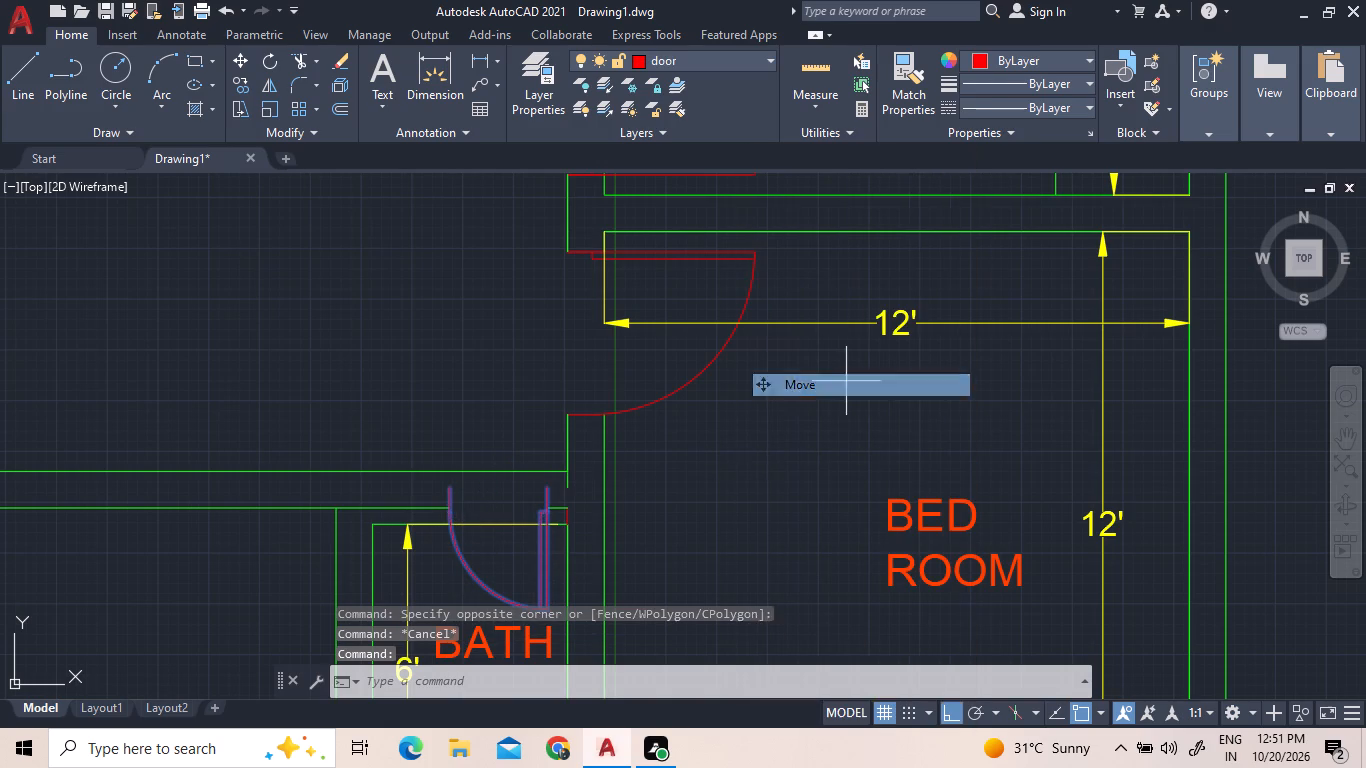
pyautogui.click(541, 483)
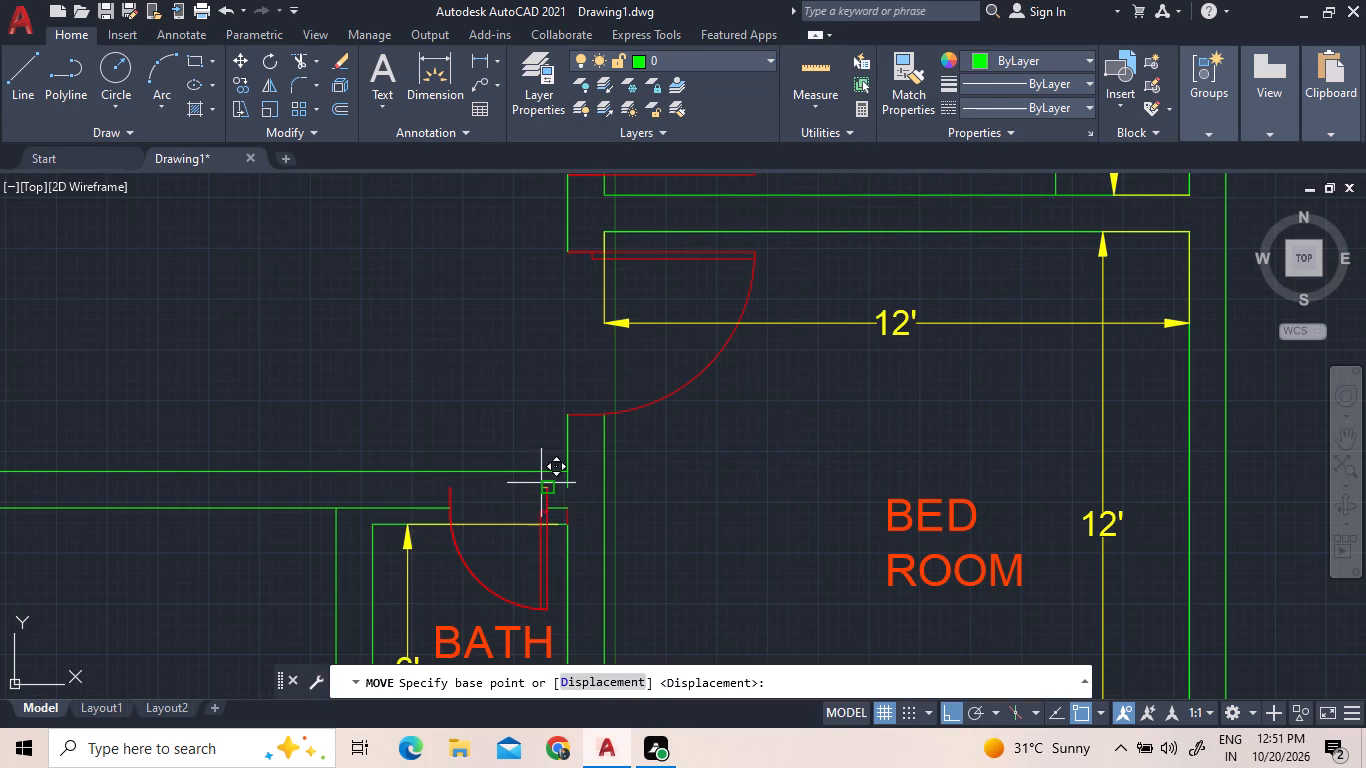
pyautogui.scroll(2, 534, 540)
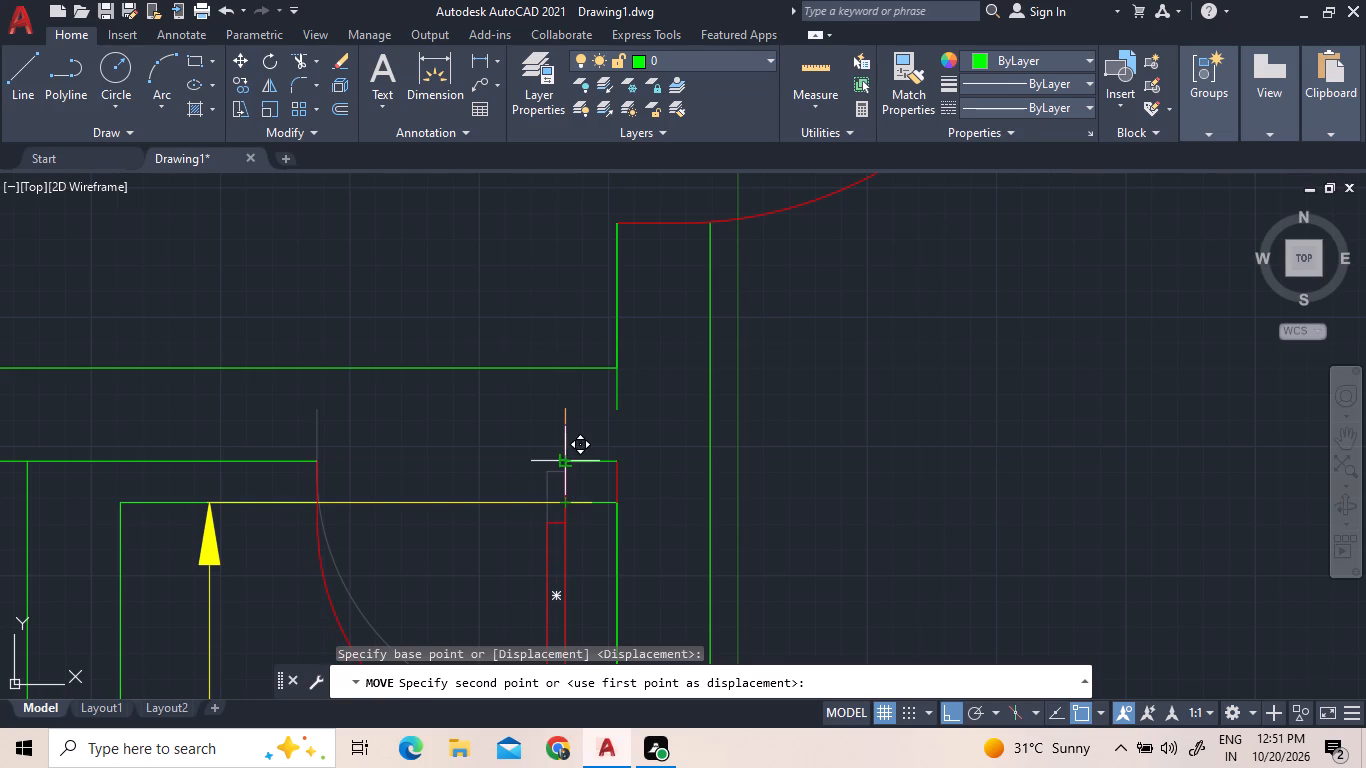
pyautogui.click(561, 456)
pyautogui.scroll(-3, 524, 487)
# Delete the leftover short window-layer line at the bath door's east jamb.
pyautogui.click(536, 467)
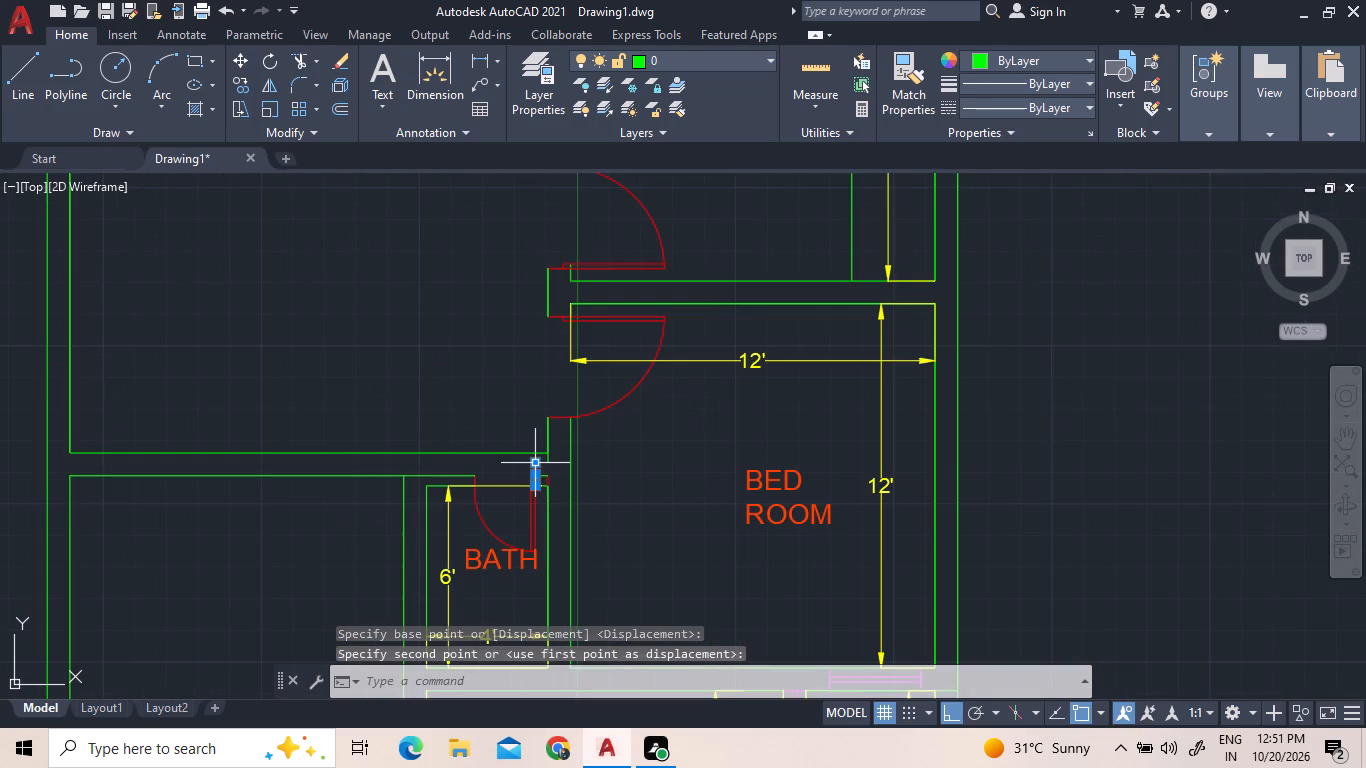
pyautogui.press('Delete')
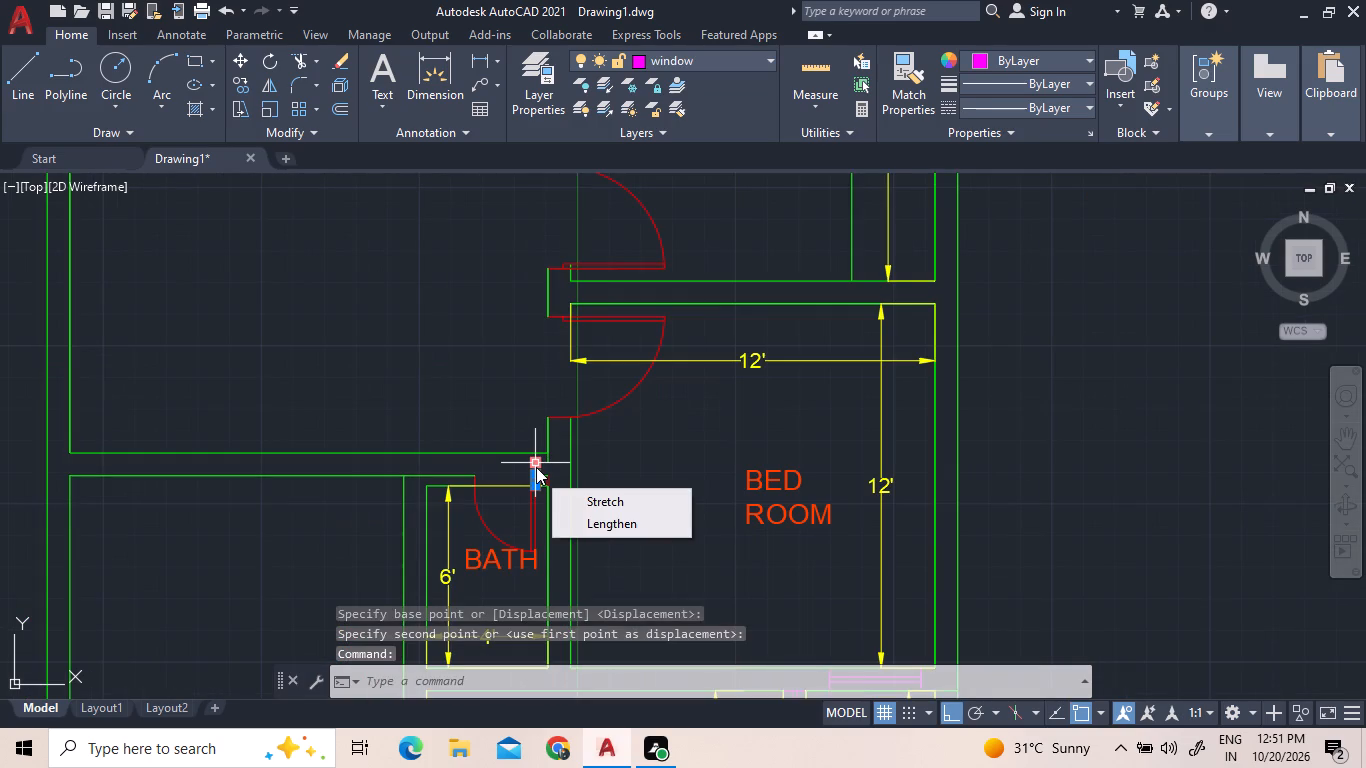
pyautogui.press('Delete')
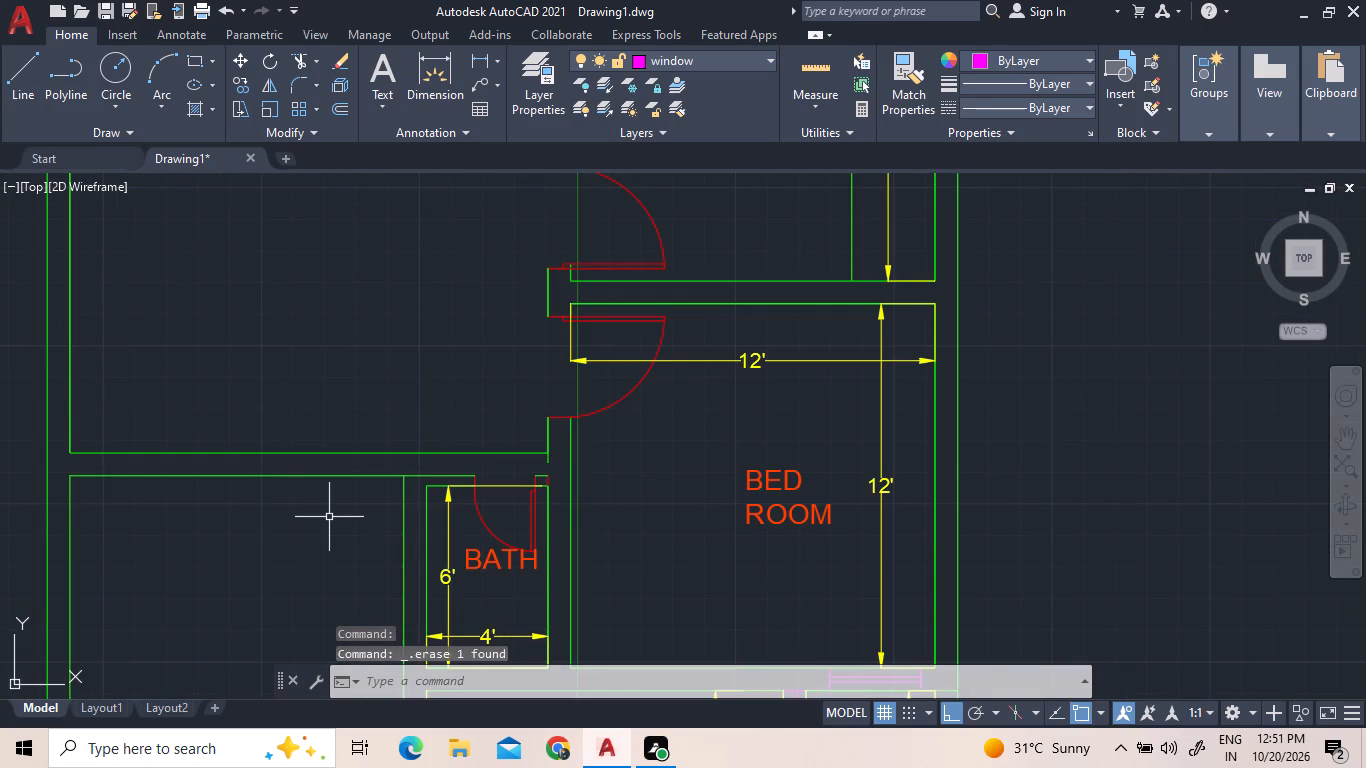
# Extend the short wall line south of the 12' by 12' bedroom's door down to the new south wall's lower line.
pyautogui.scroll(-1, 407, 453)
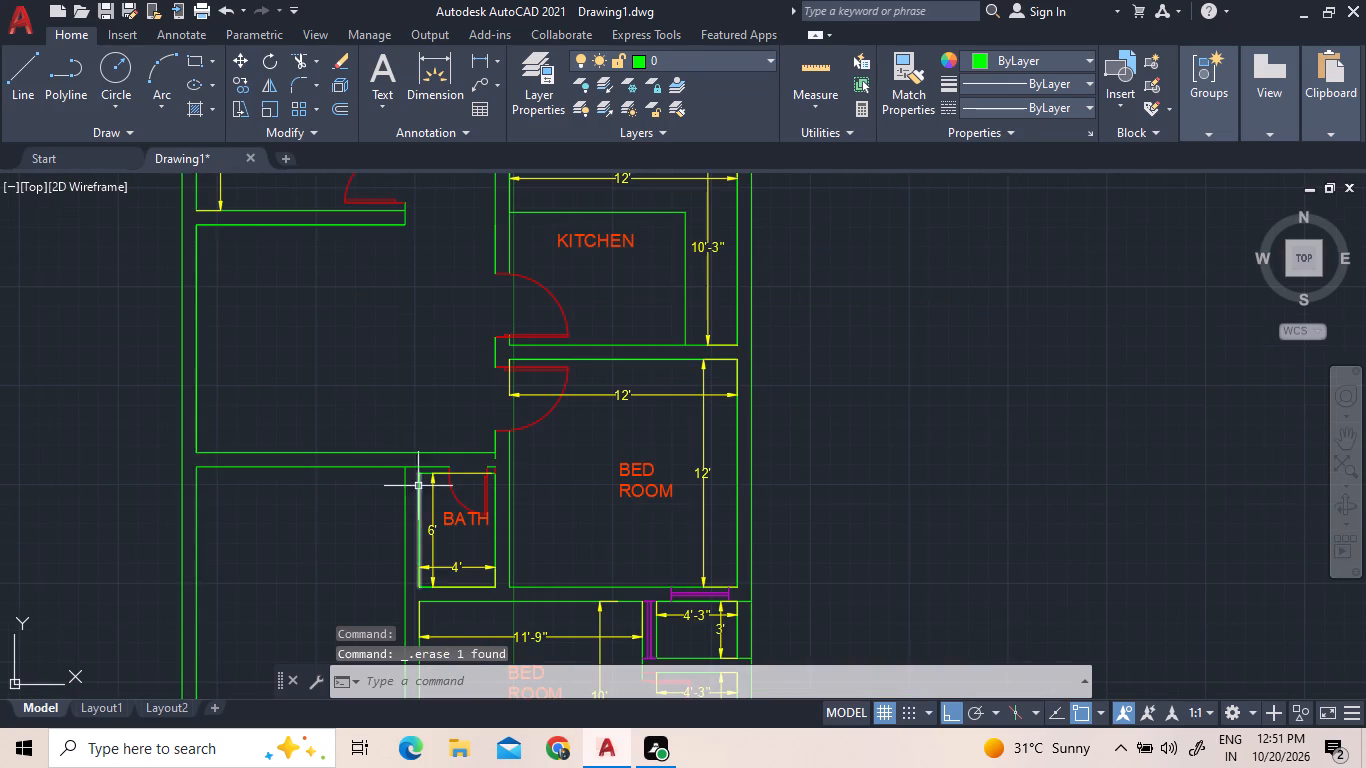
pyautogui.scroll(5, 456, 477)
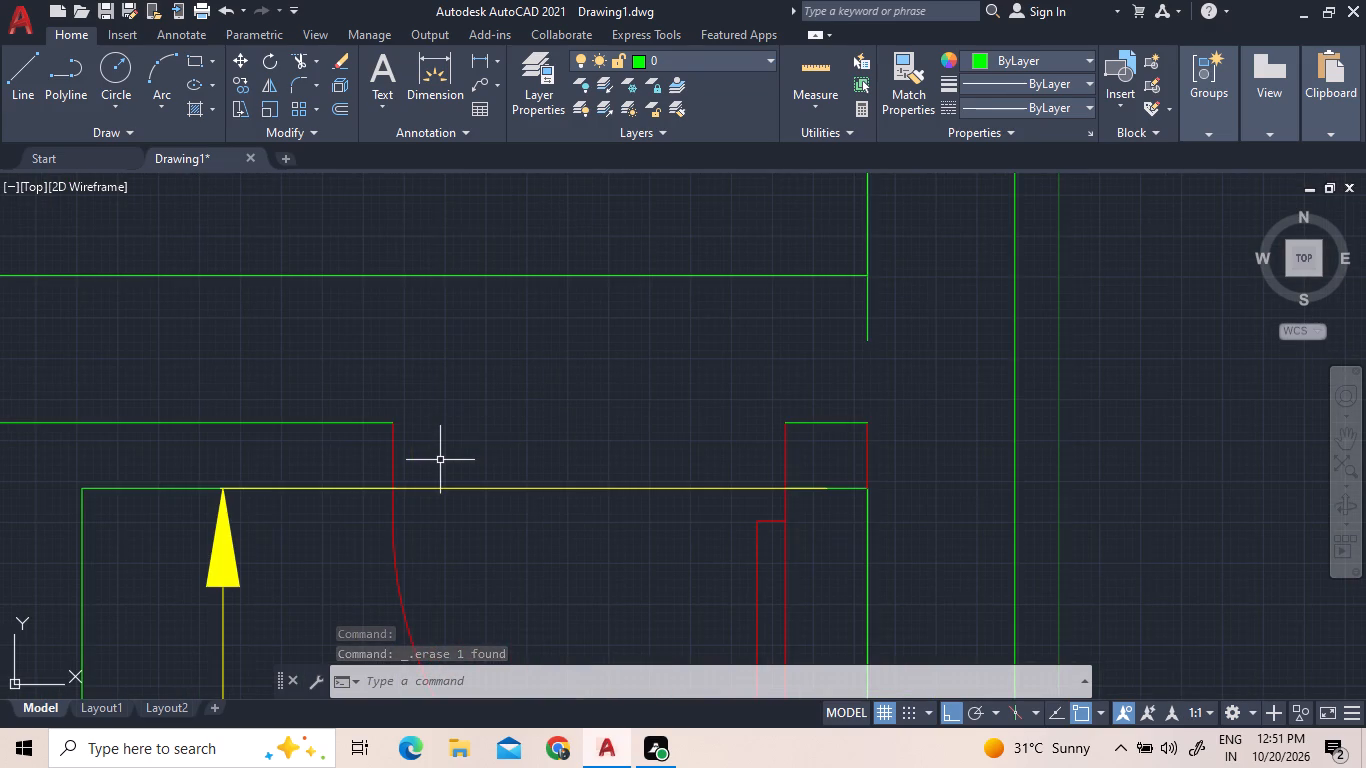
pyautogui.scroll(-4, 440, 459)
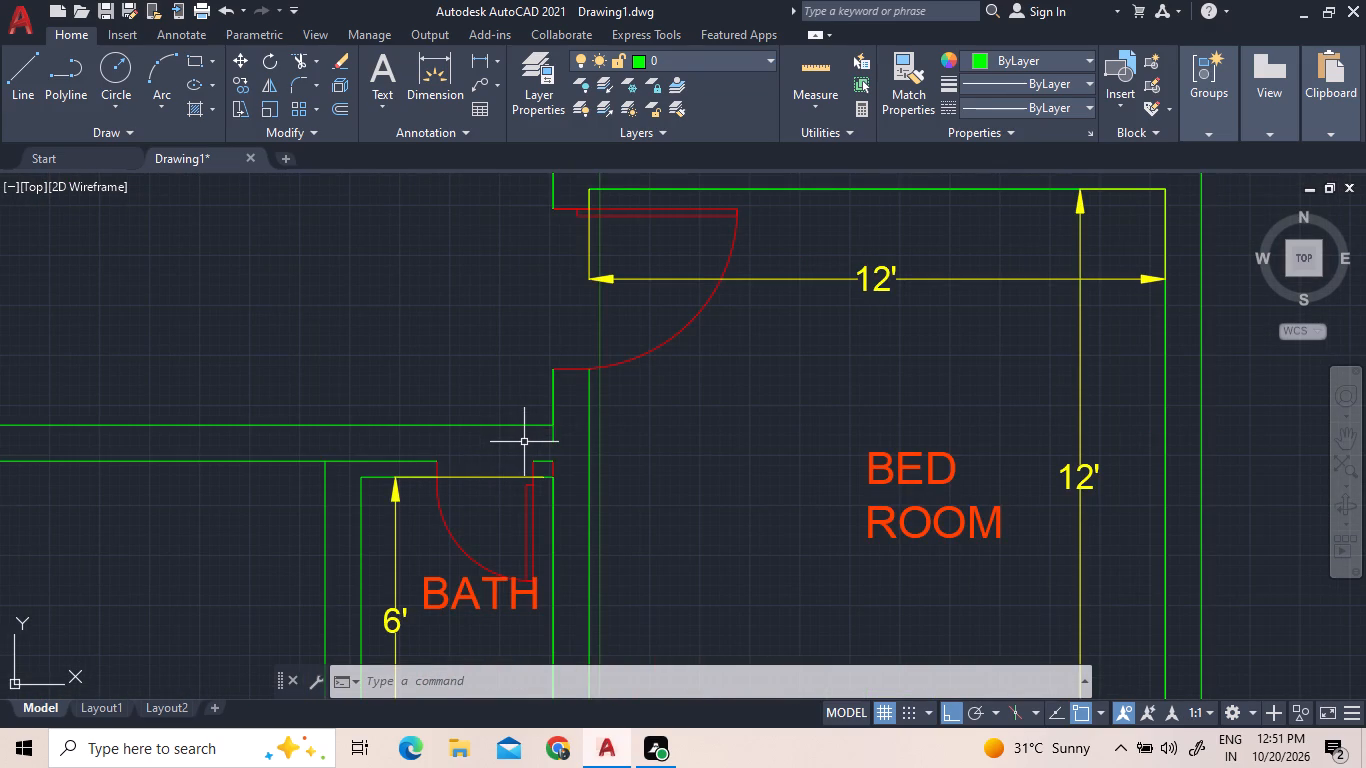
pyautogui.scroll(1, 524, 442)
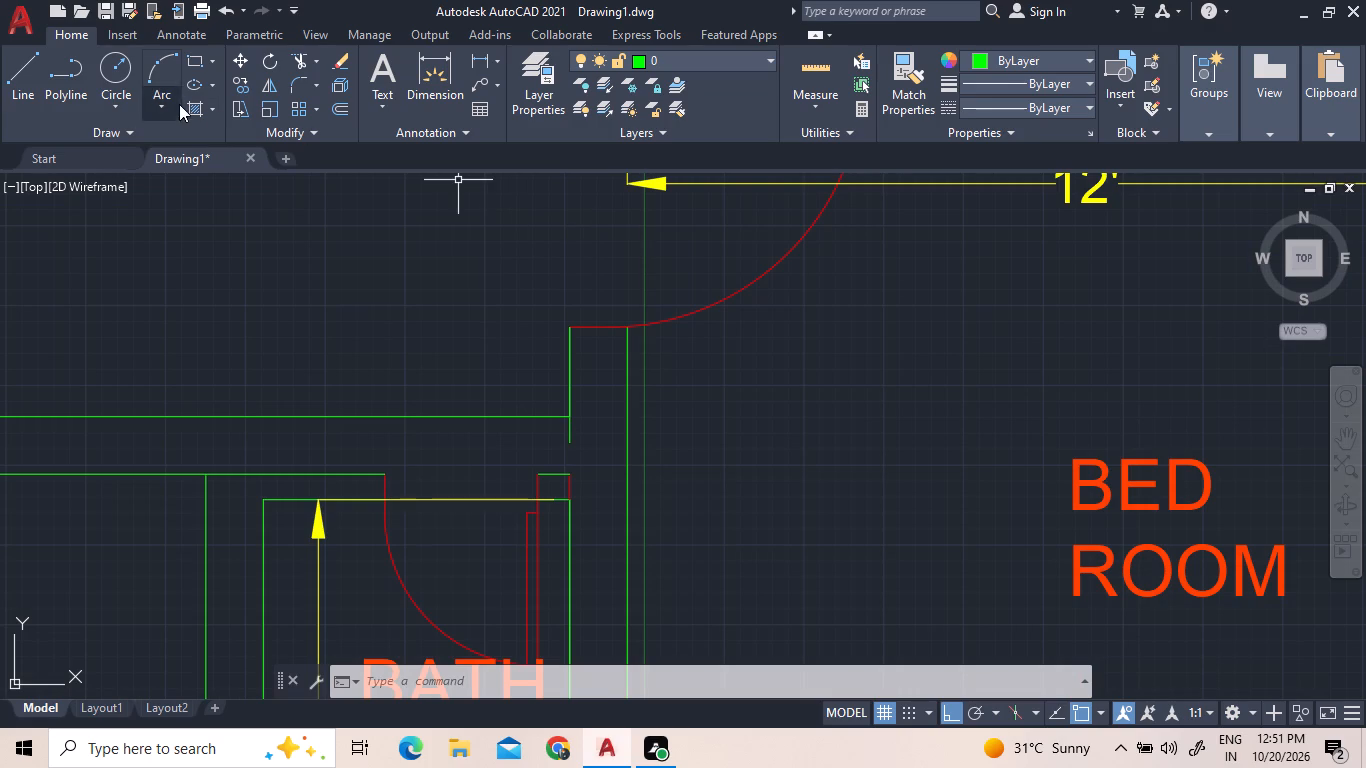
pyautogui.click(316, 60)
pyautogui.click(312, 132)
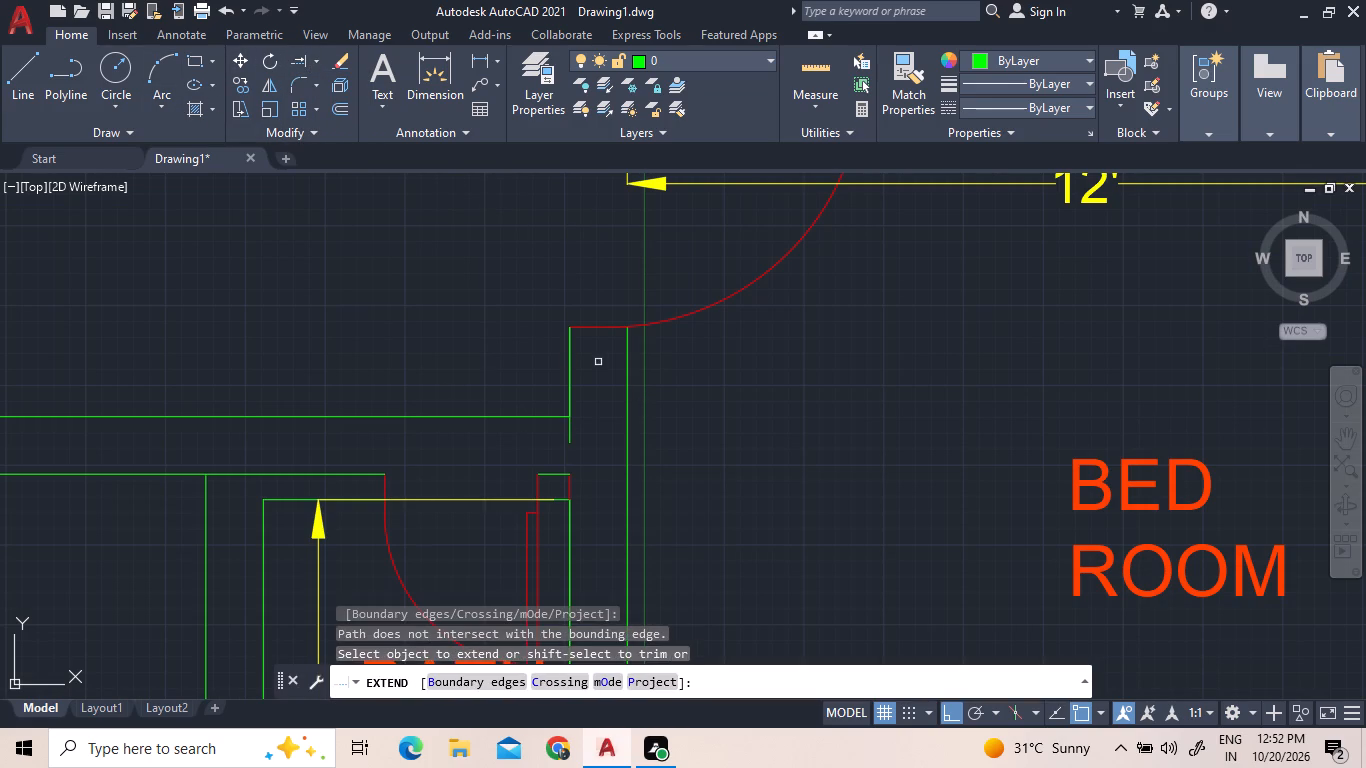
pyautogui.click(571, 376)
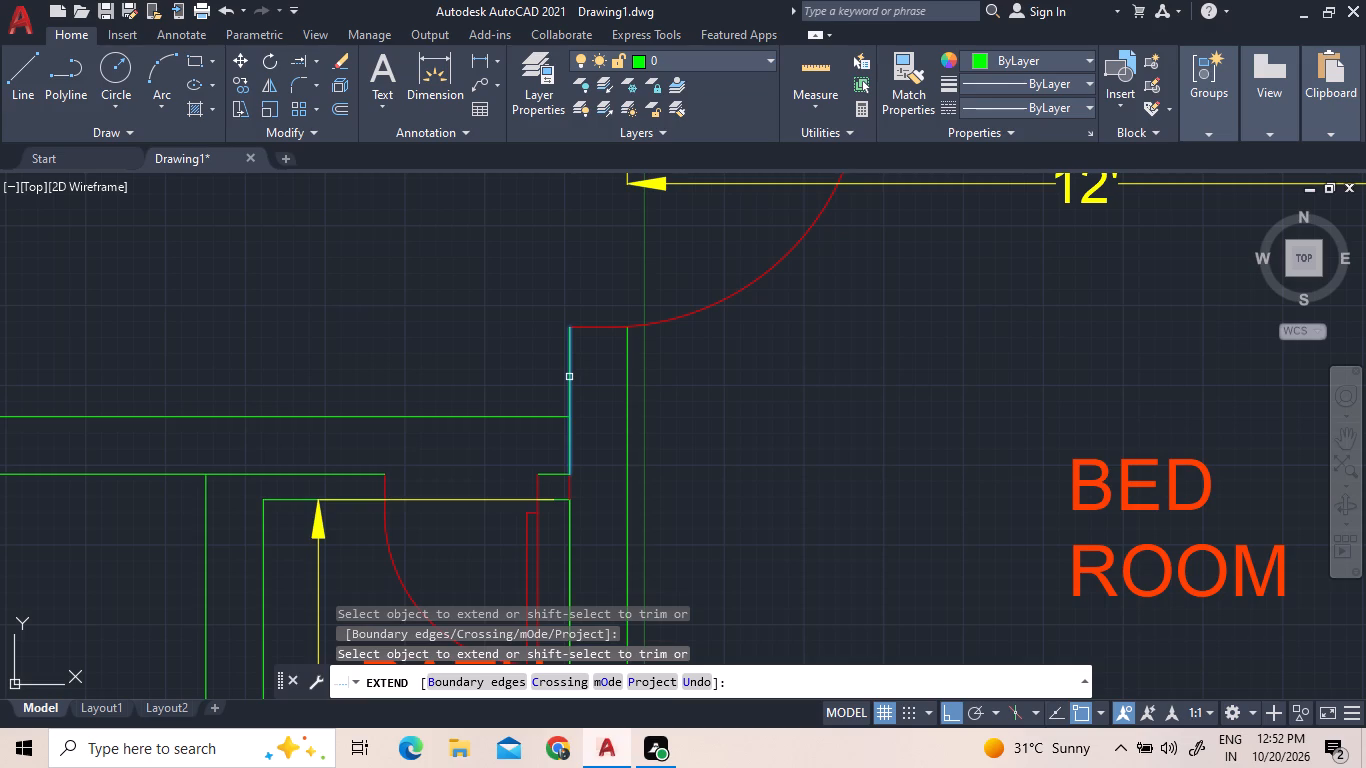
pyautogui.scroll(-2, 609, 453)
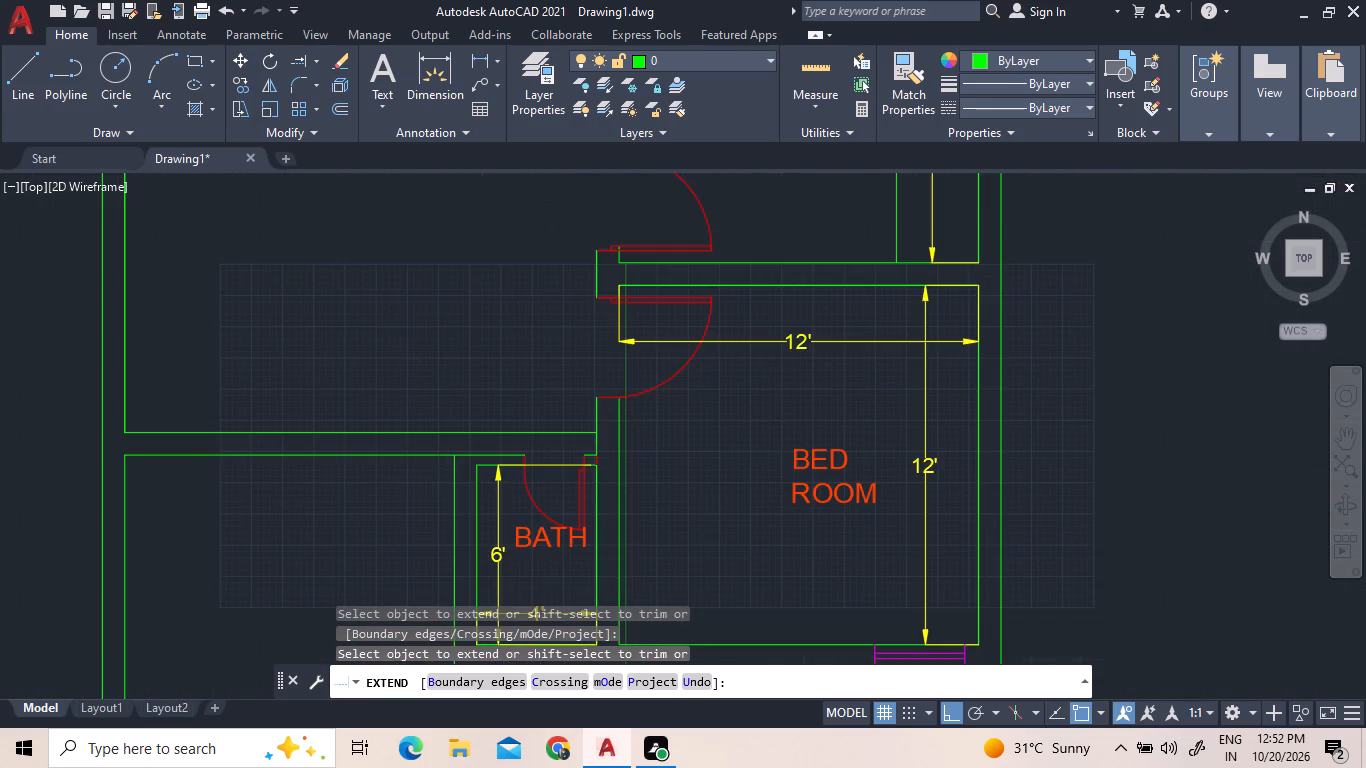
pyautogui.scroll(-1, 614, 438)
pyautogui.scroll(2, 551, 511)
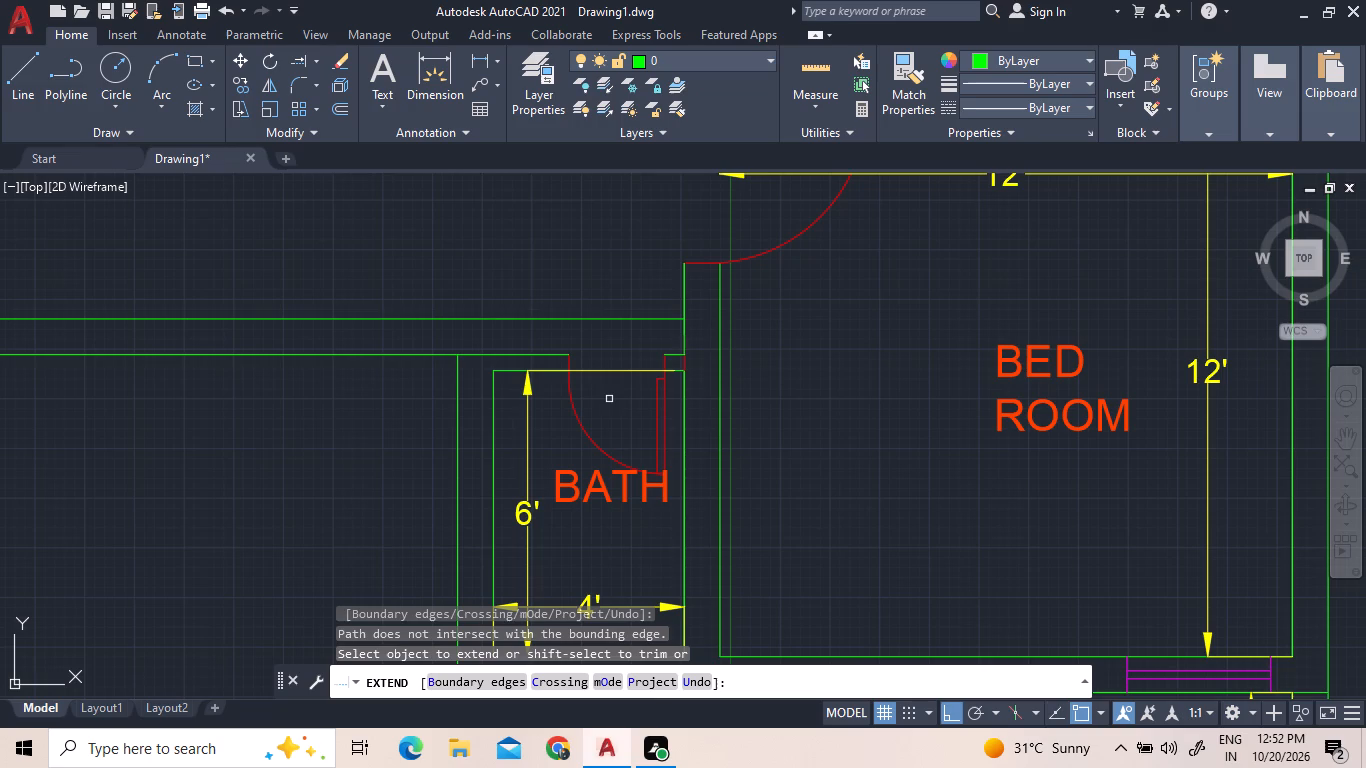
pyautogui.rightClick(1172, 507)
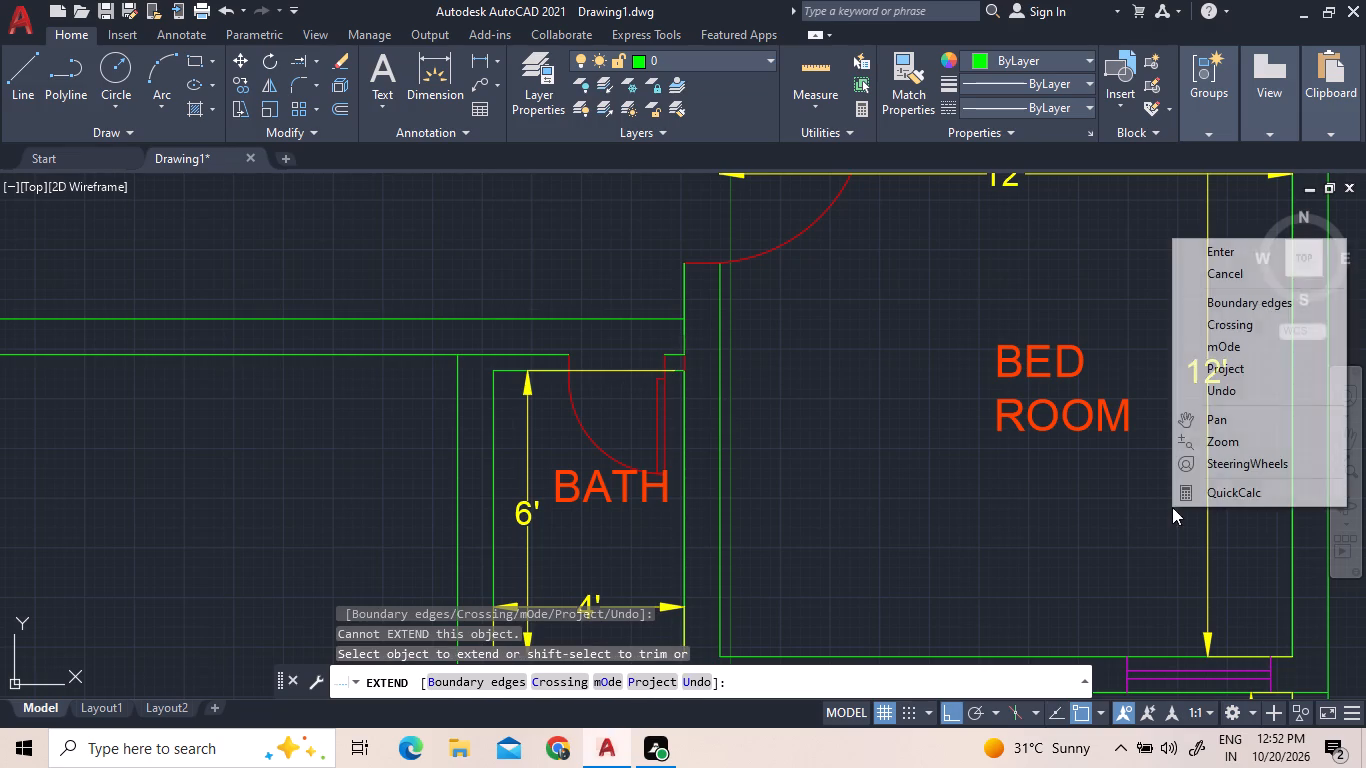
pyautogui.click(1250, 283)
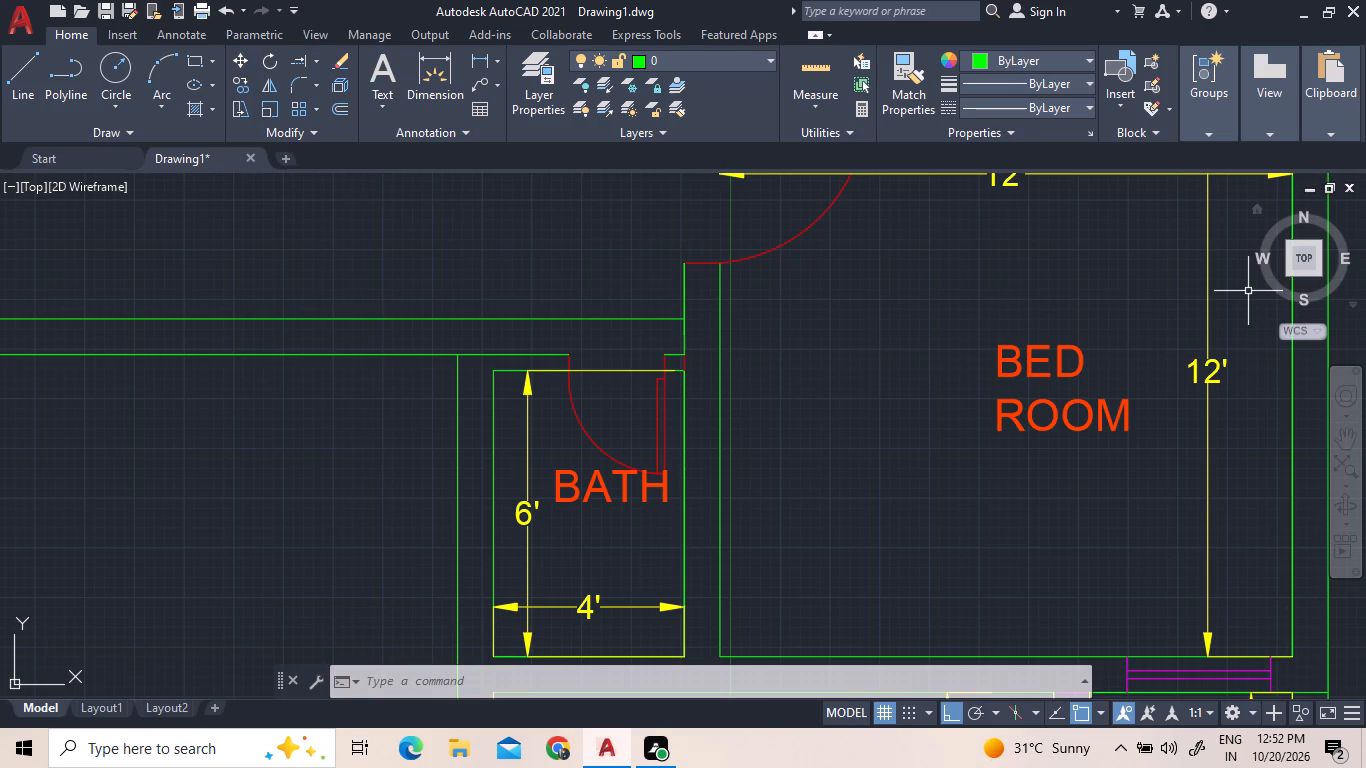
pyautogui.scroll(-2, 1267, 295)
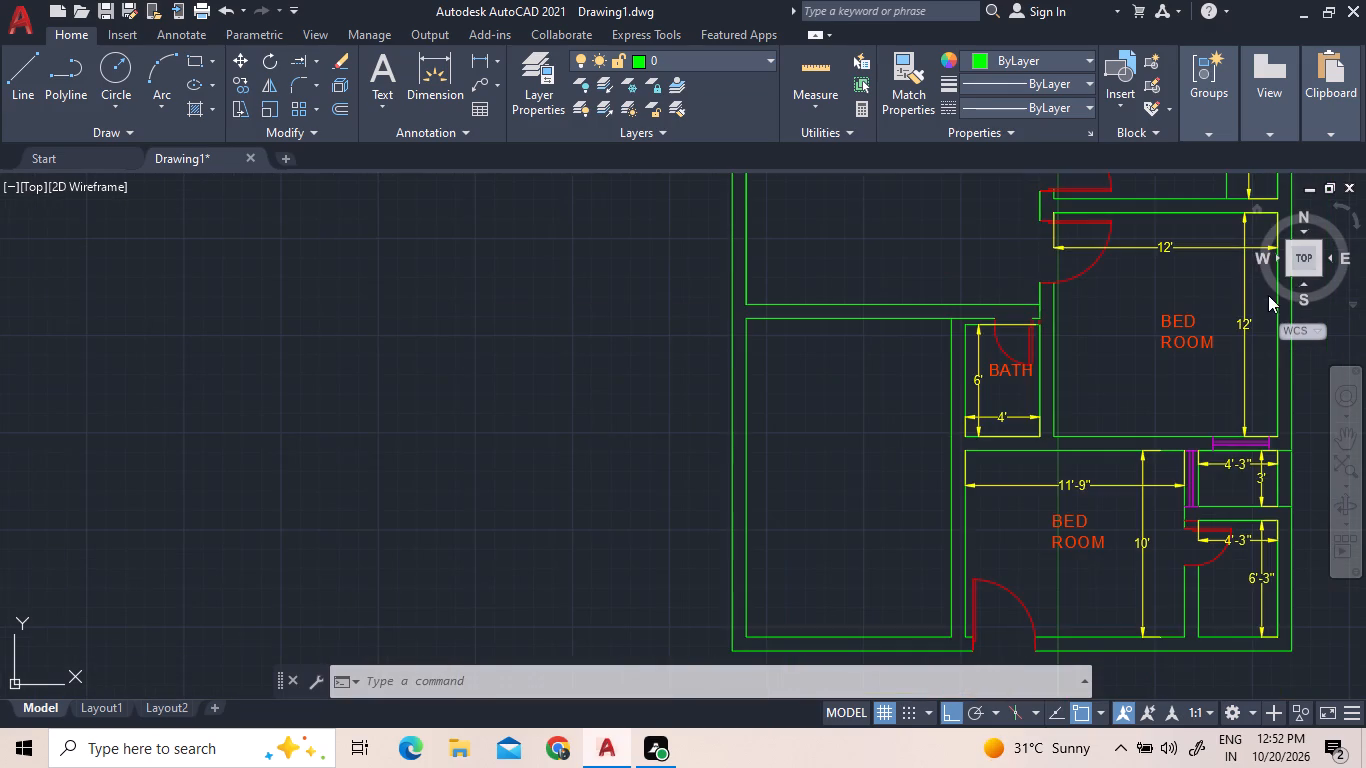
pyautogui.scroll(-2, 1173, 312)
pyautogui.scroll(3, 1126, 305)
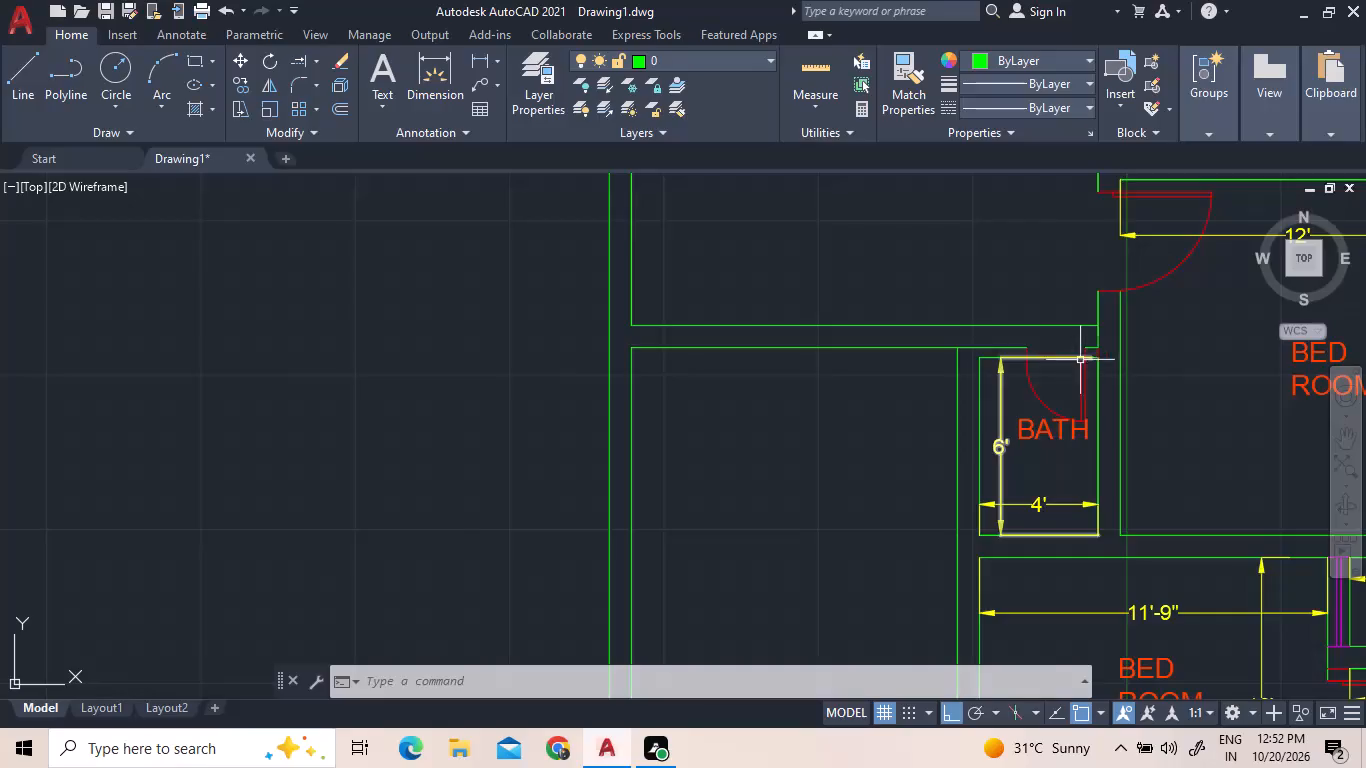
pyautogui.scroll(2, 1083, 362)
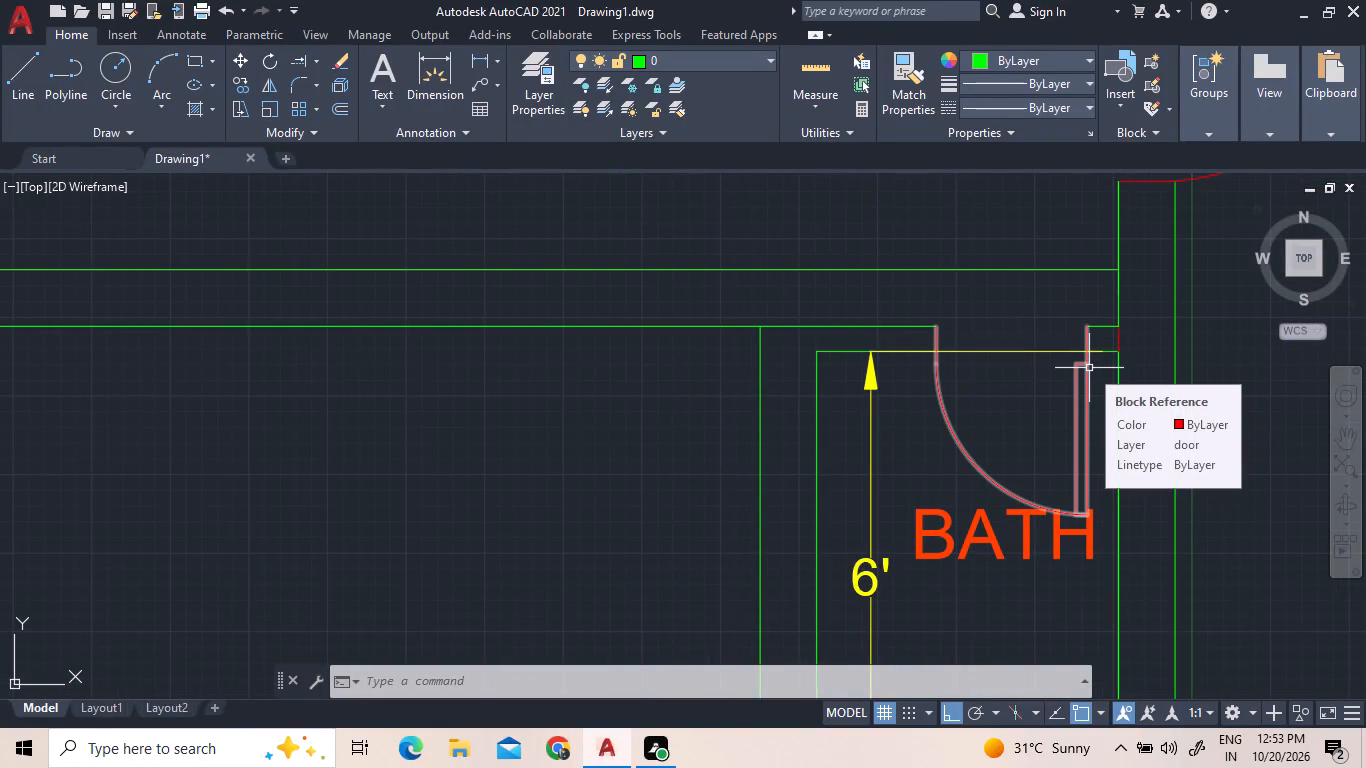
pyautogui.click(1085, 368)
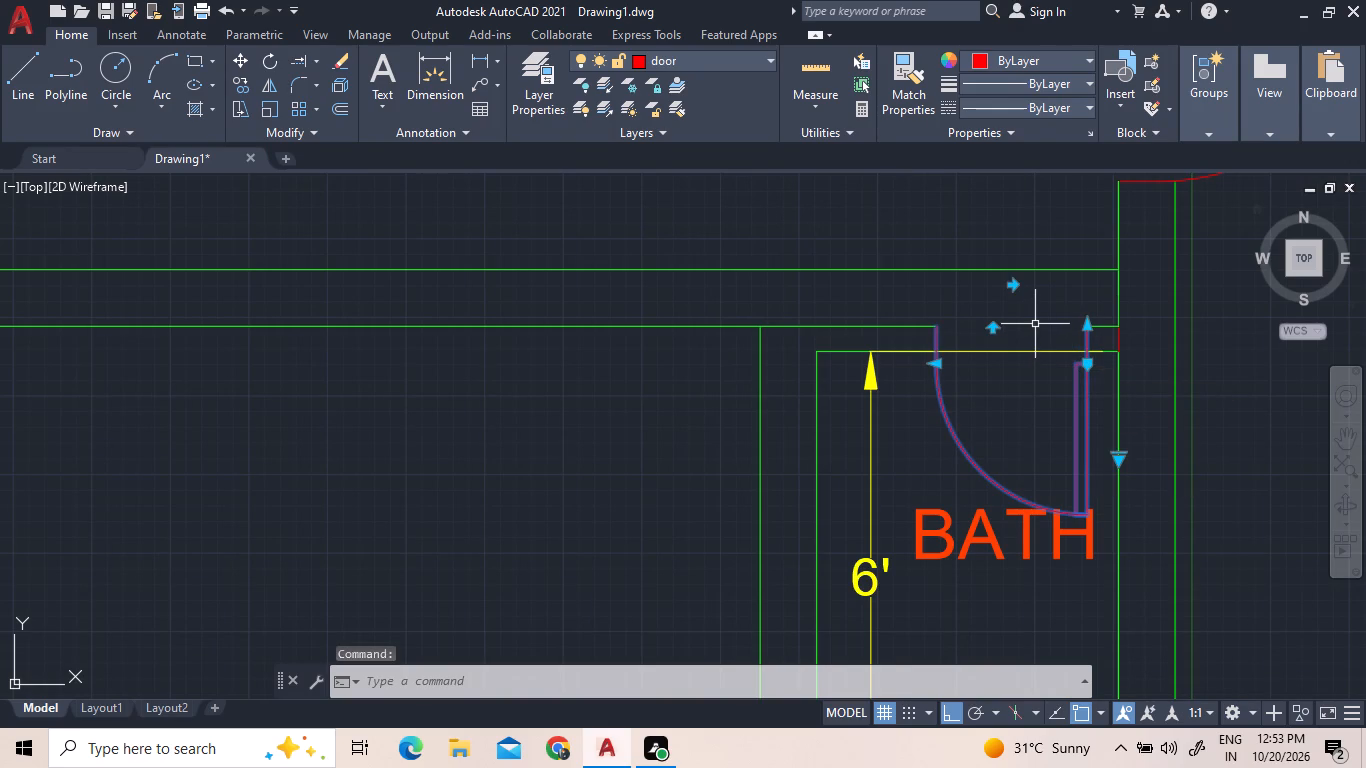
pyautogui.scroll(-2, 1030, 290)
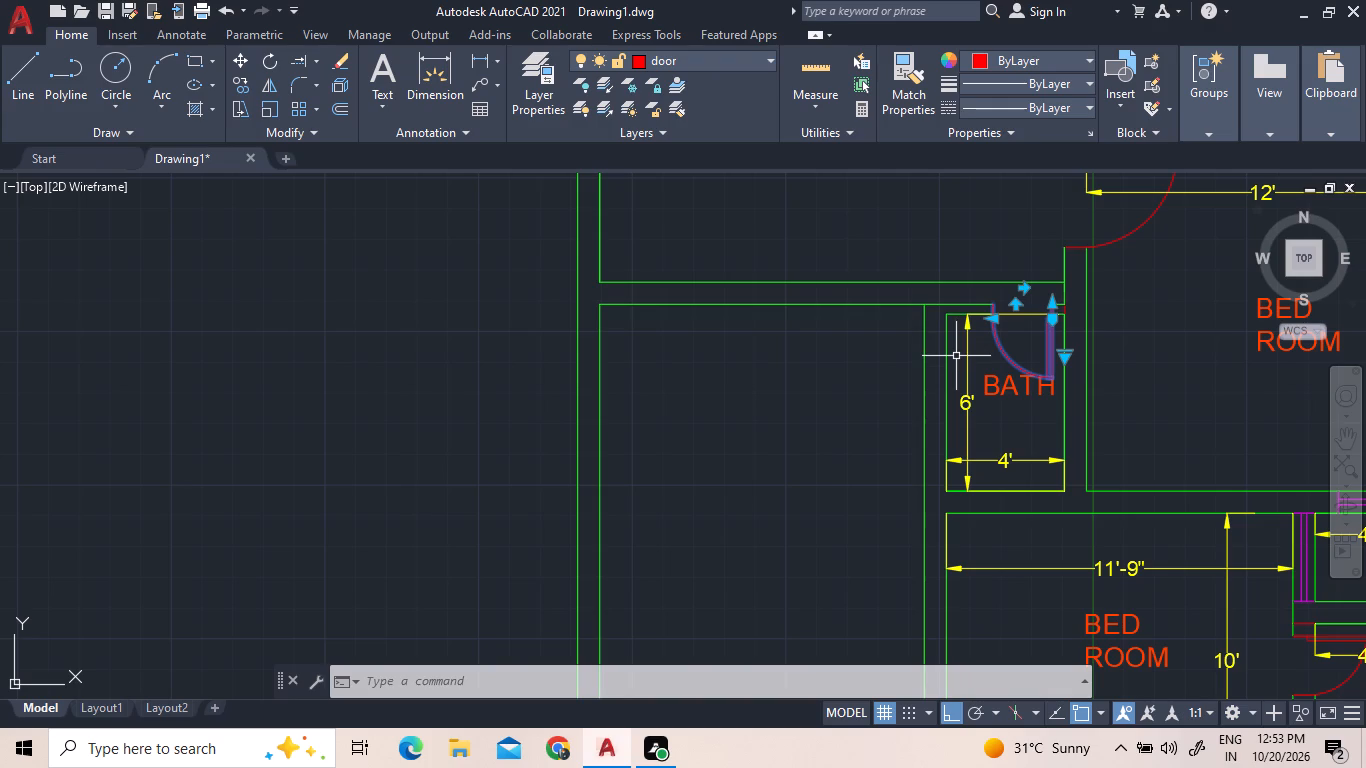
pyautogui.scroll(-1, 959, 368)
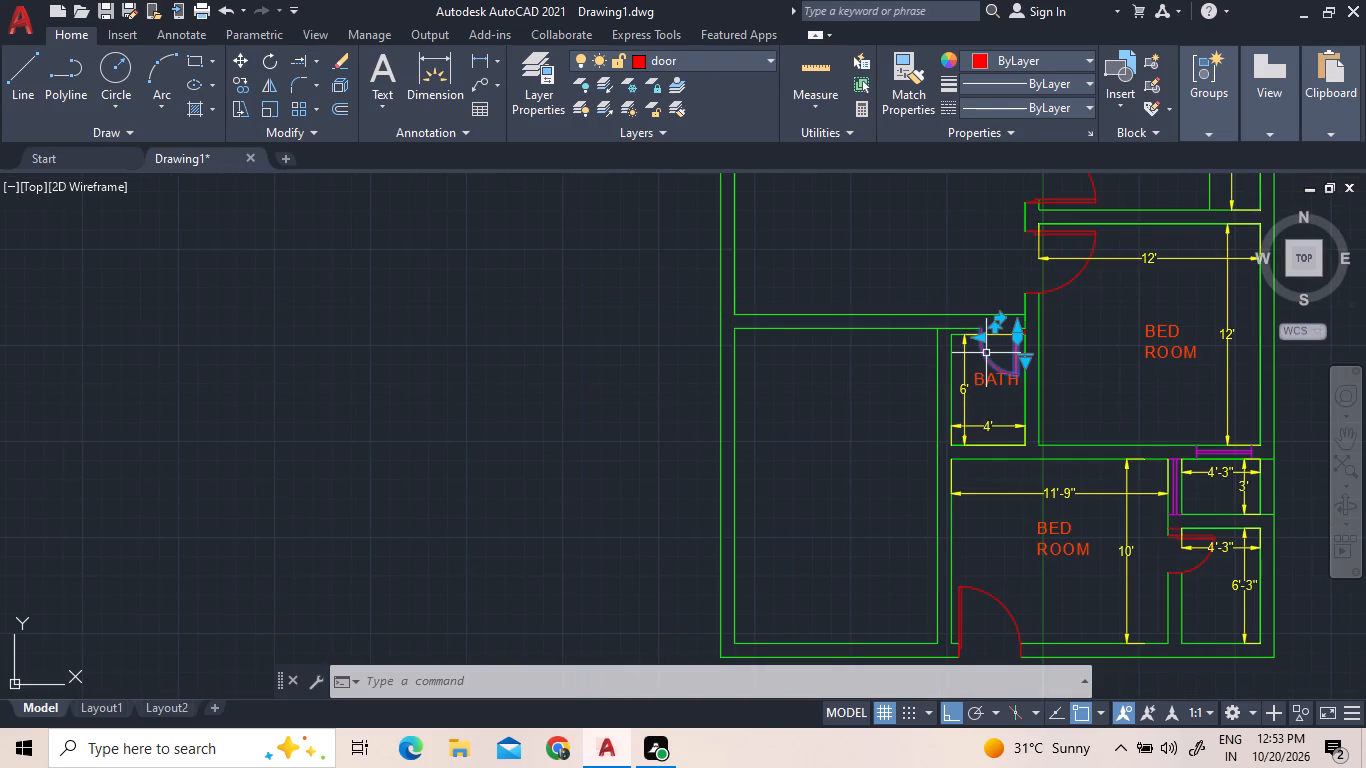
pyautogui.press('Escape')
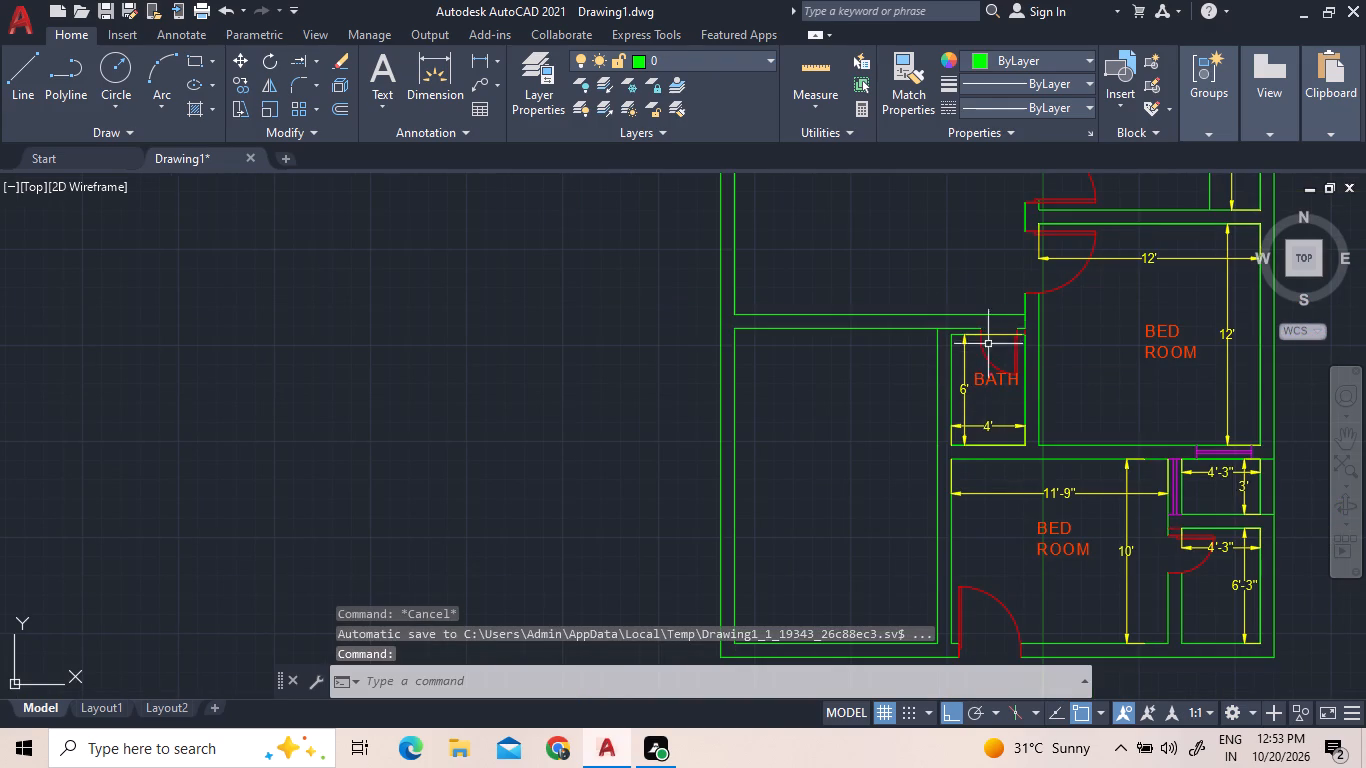
# On the window layer, draw a line across the western room's south wall thickness, in line with the bath's outer west wall line.
pyautogui.scroll(3, 996, 287)
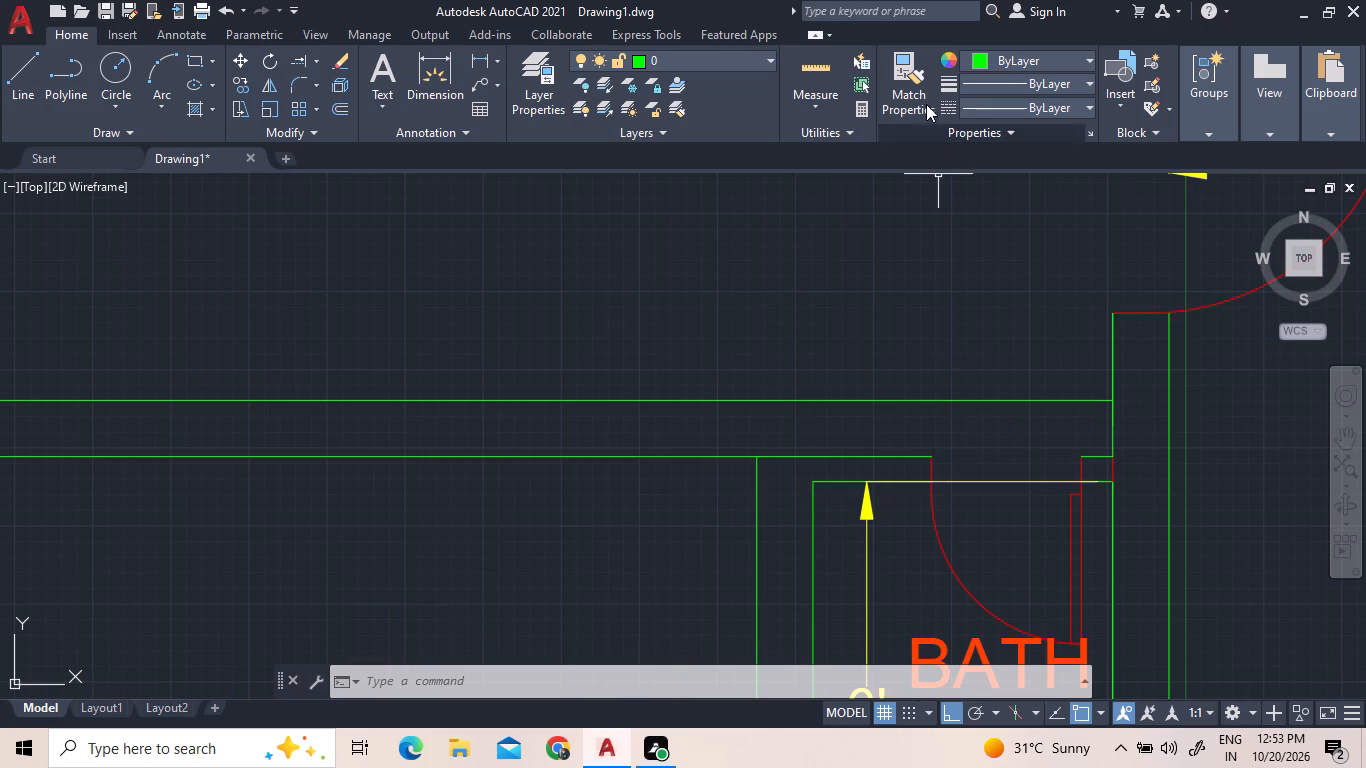
pyautogui.click(752, 59)
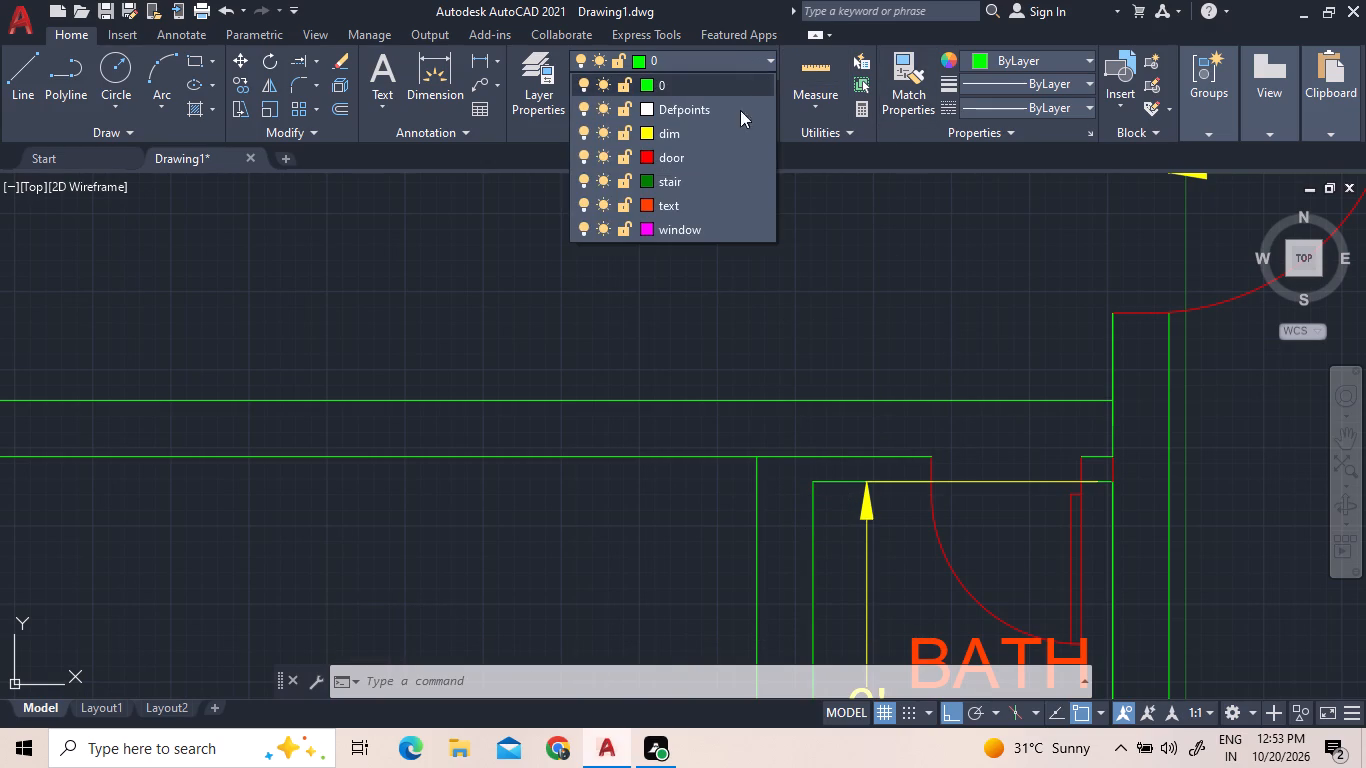
pyautogui.click(693, 230)
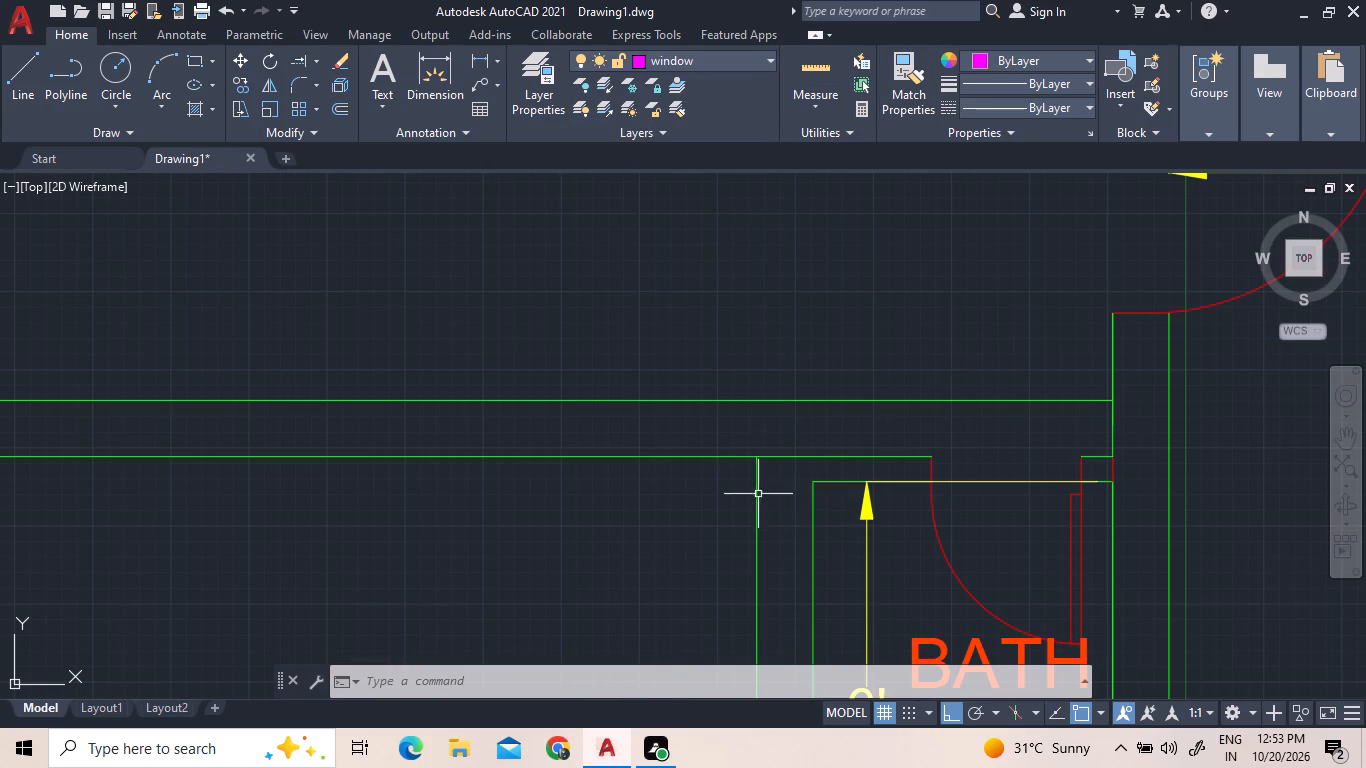
pyautogui.click(22, 61)
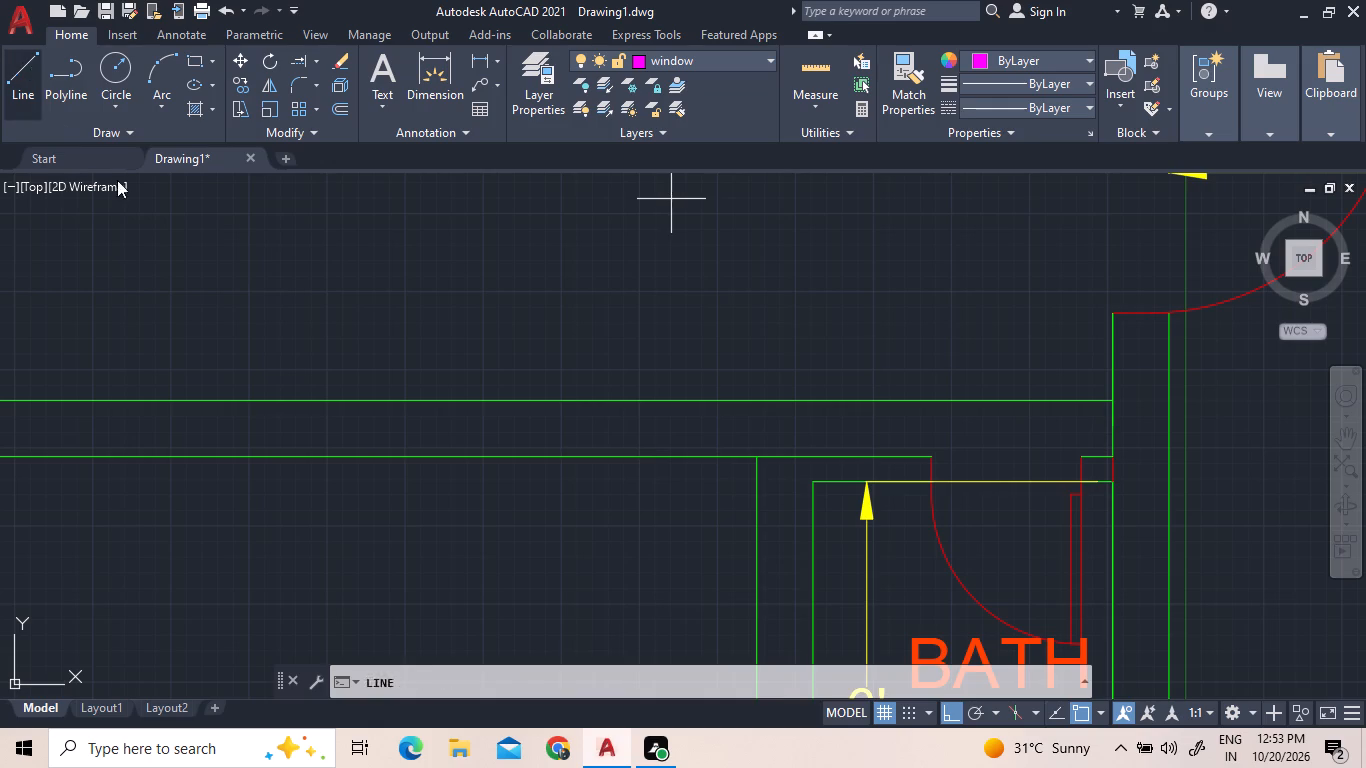
pyautogui.click(760, 461)
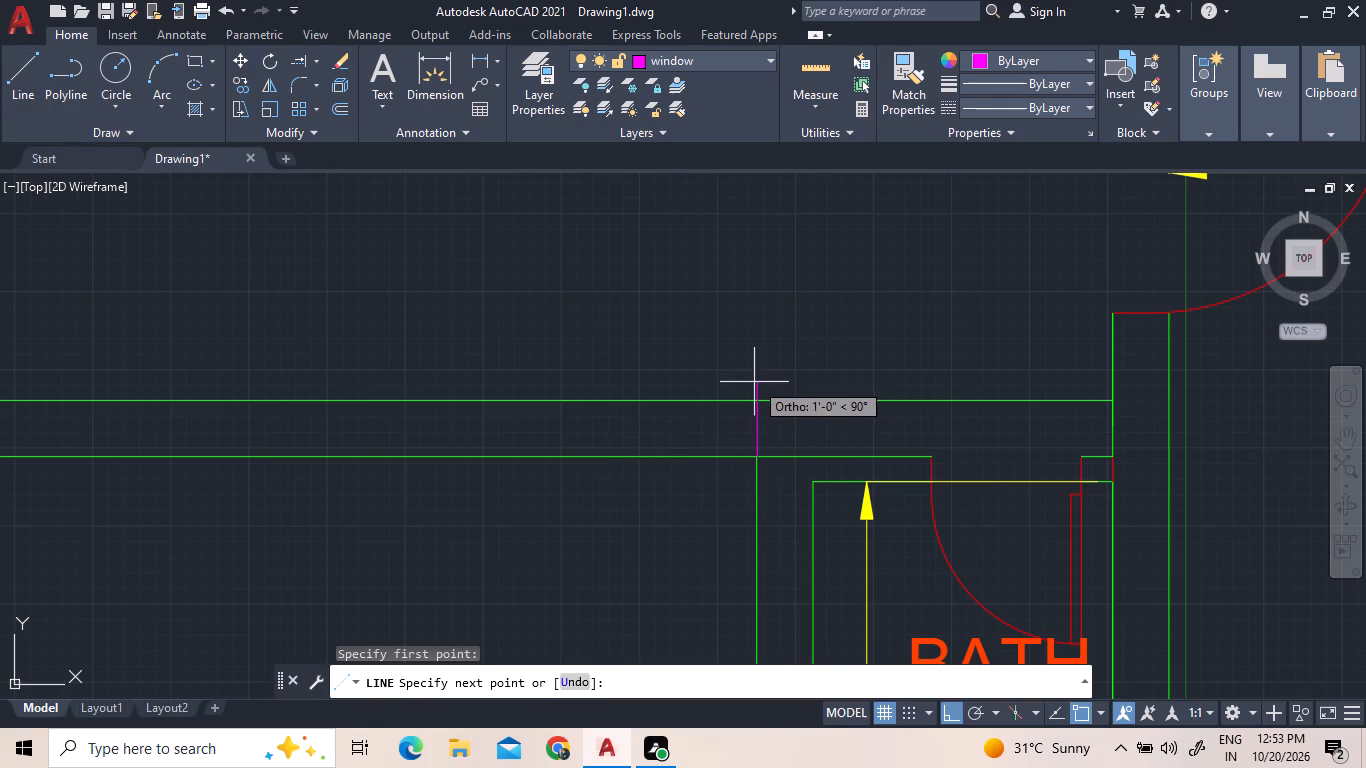
pyautogui.click(756, 400)
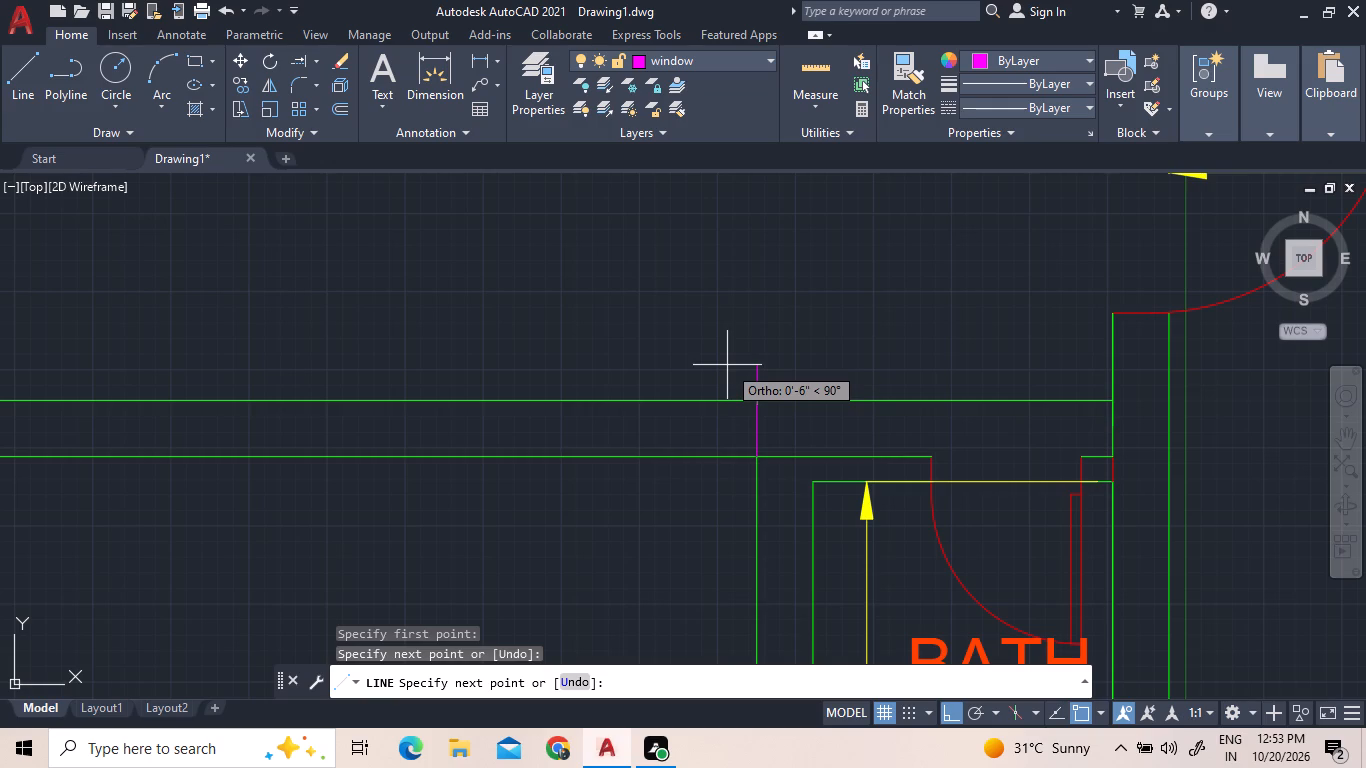
pyautogui.press('Escape')
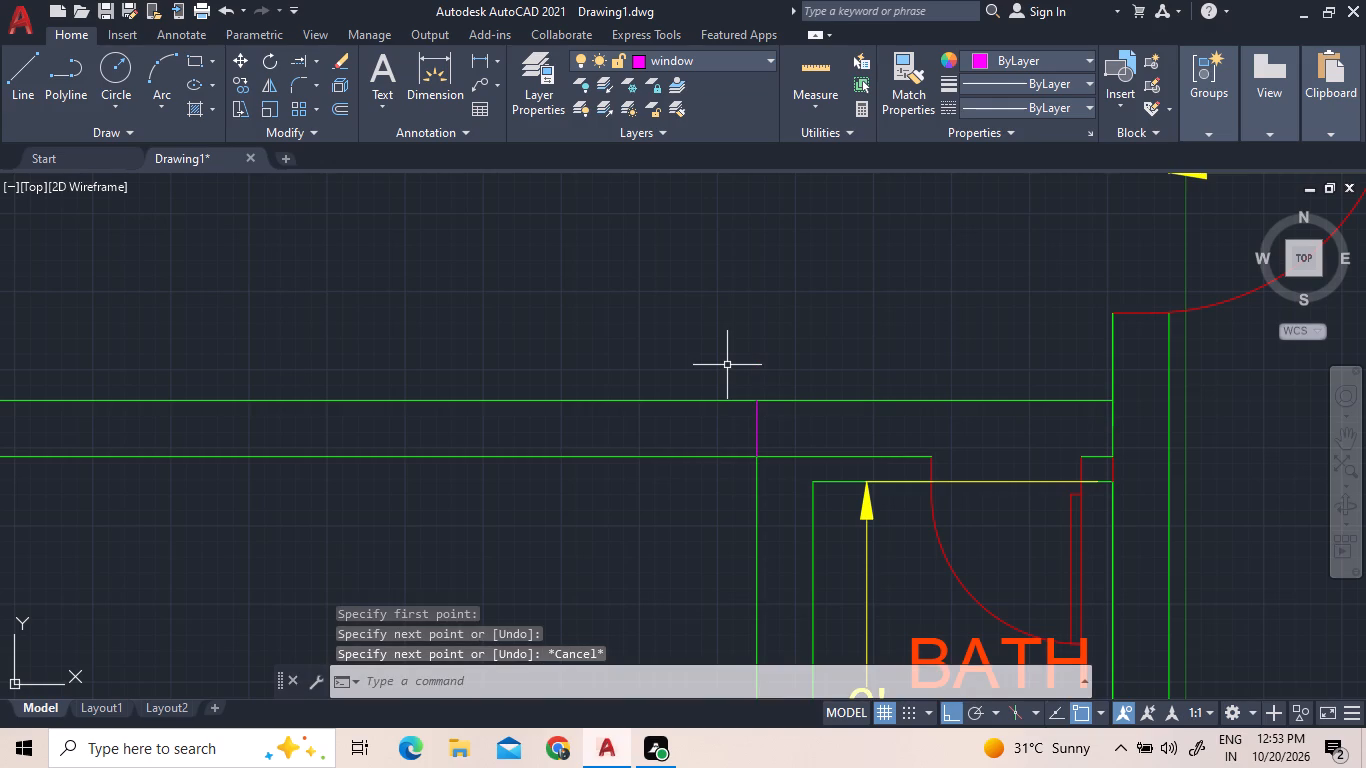
# Offset the new line across the south wall 5" westward.
pyautogui.press('o')
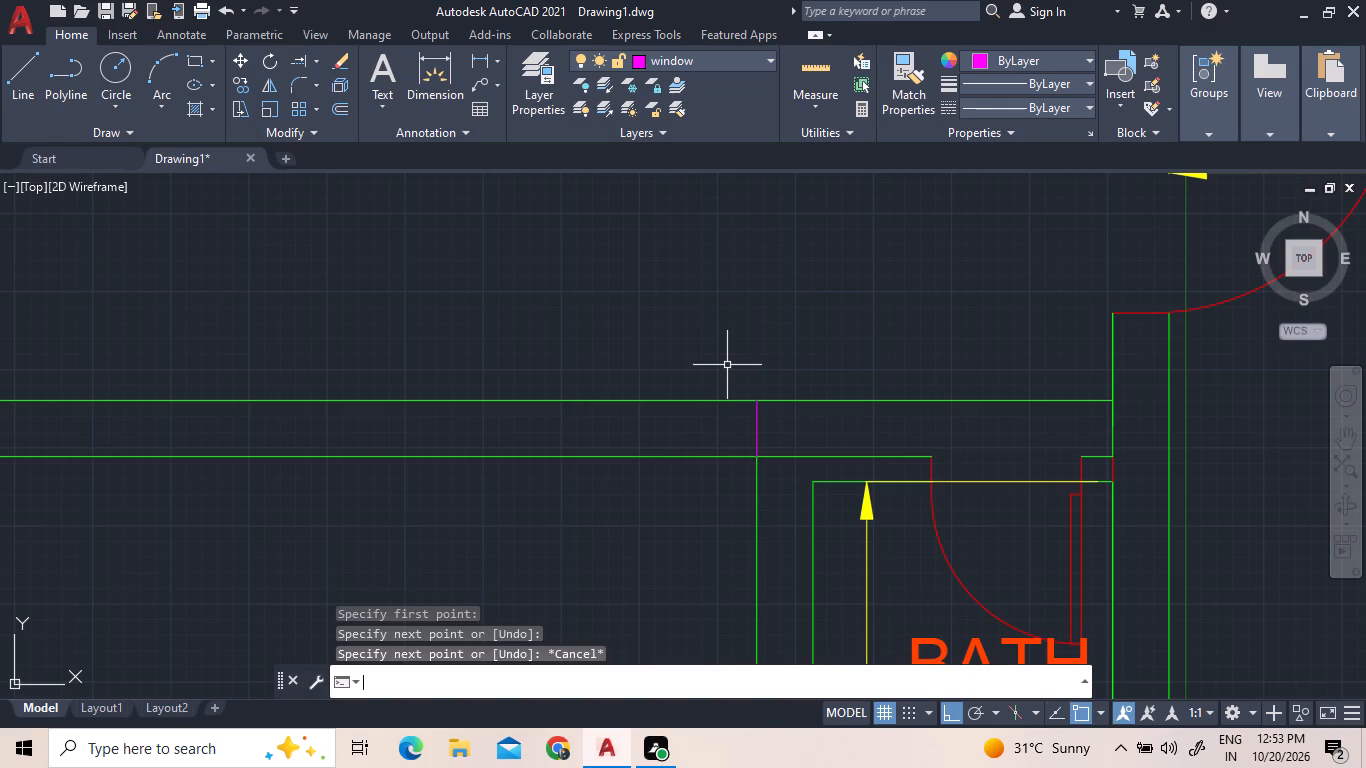
pyautogui.press('Return')
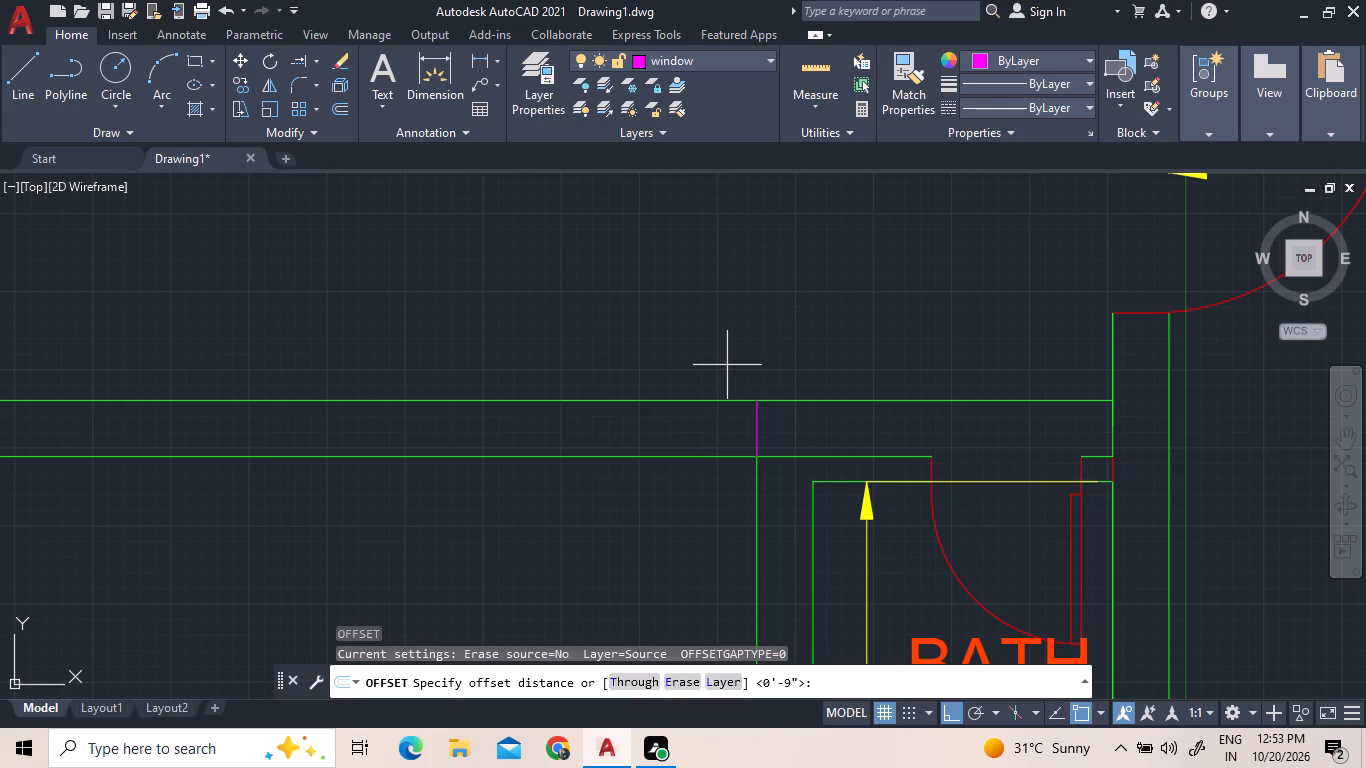
pyautogui.write('5"')
pyautogui.press('Return')
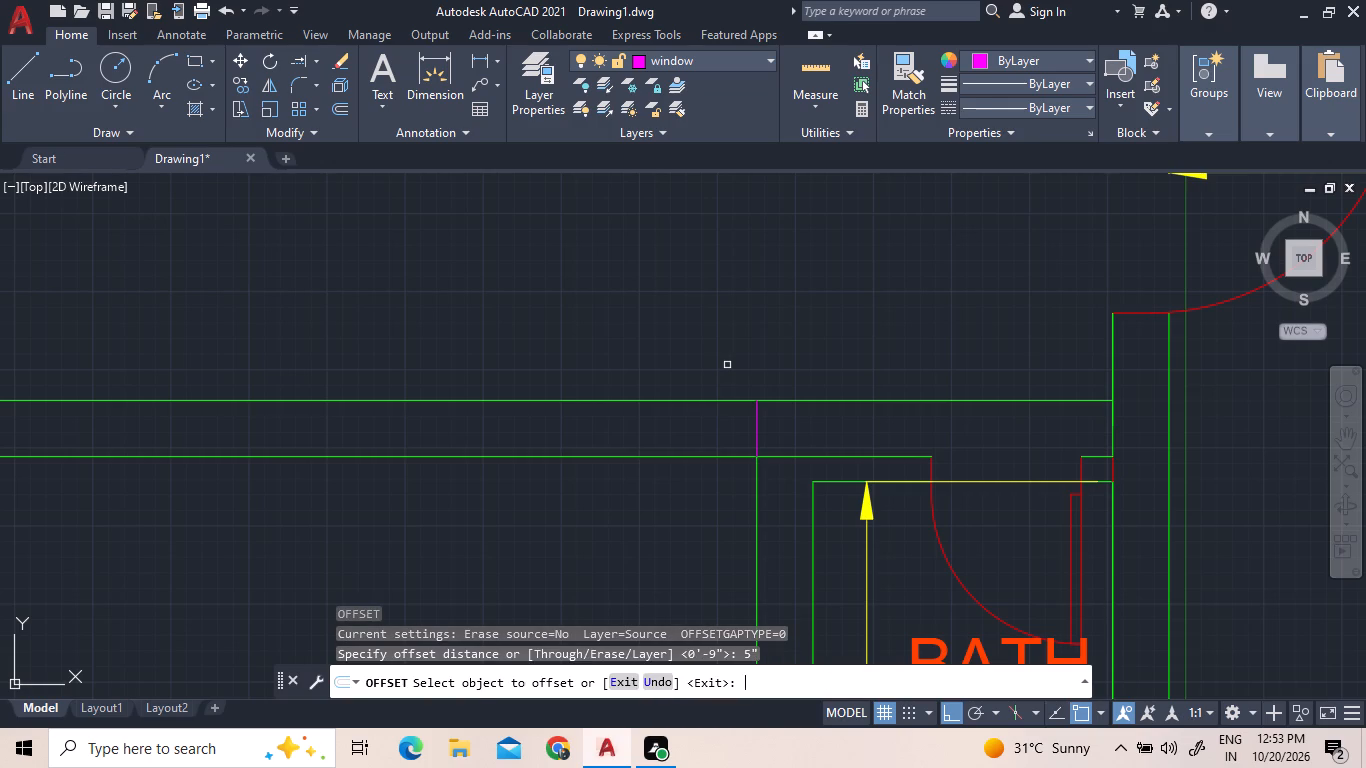
pyautogui.click(756, 428)
pyautogui.click(739, 428)
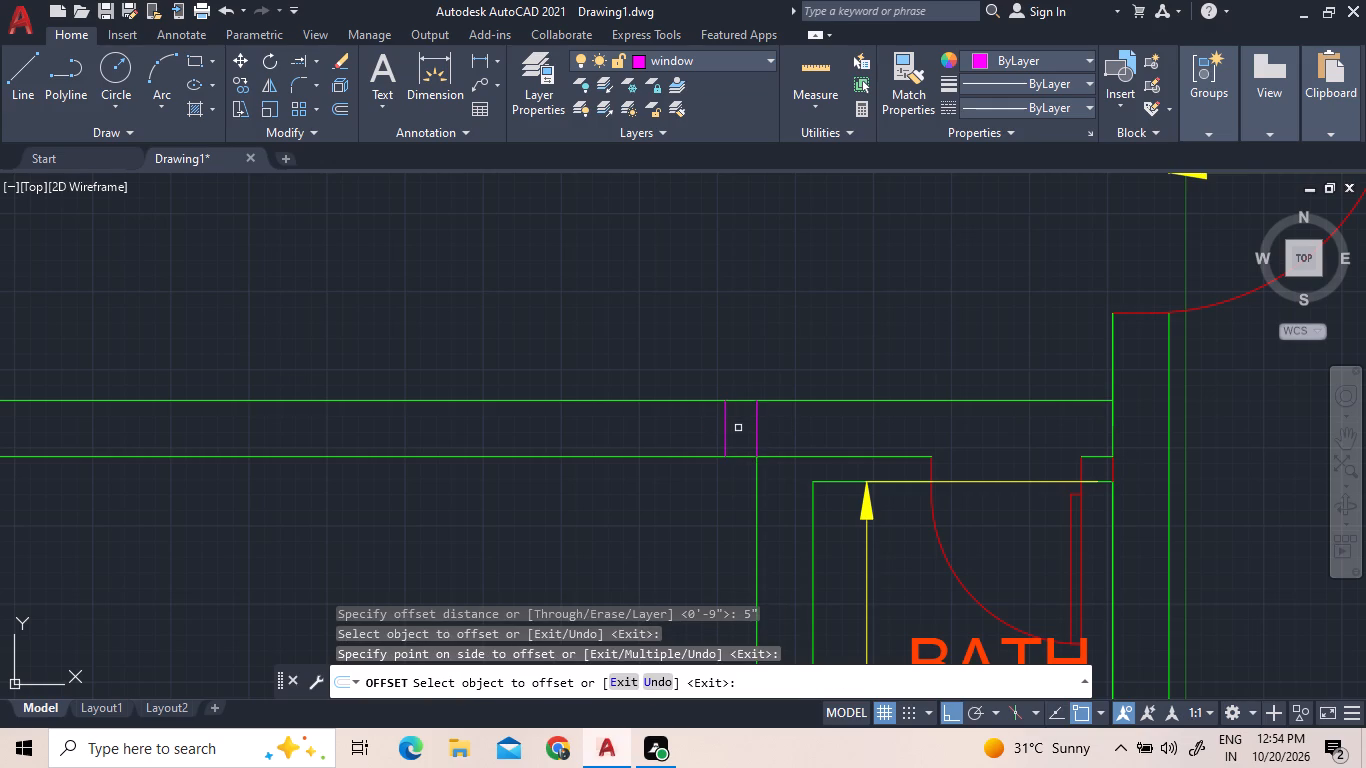
# Change the two short window-layer lines across the western room's south wall to the door layer.
pyautogui.rightClick(697, 360)
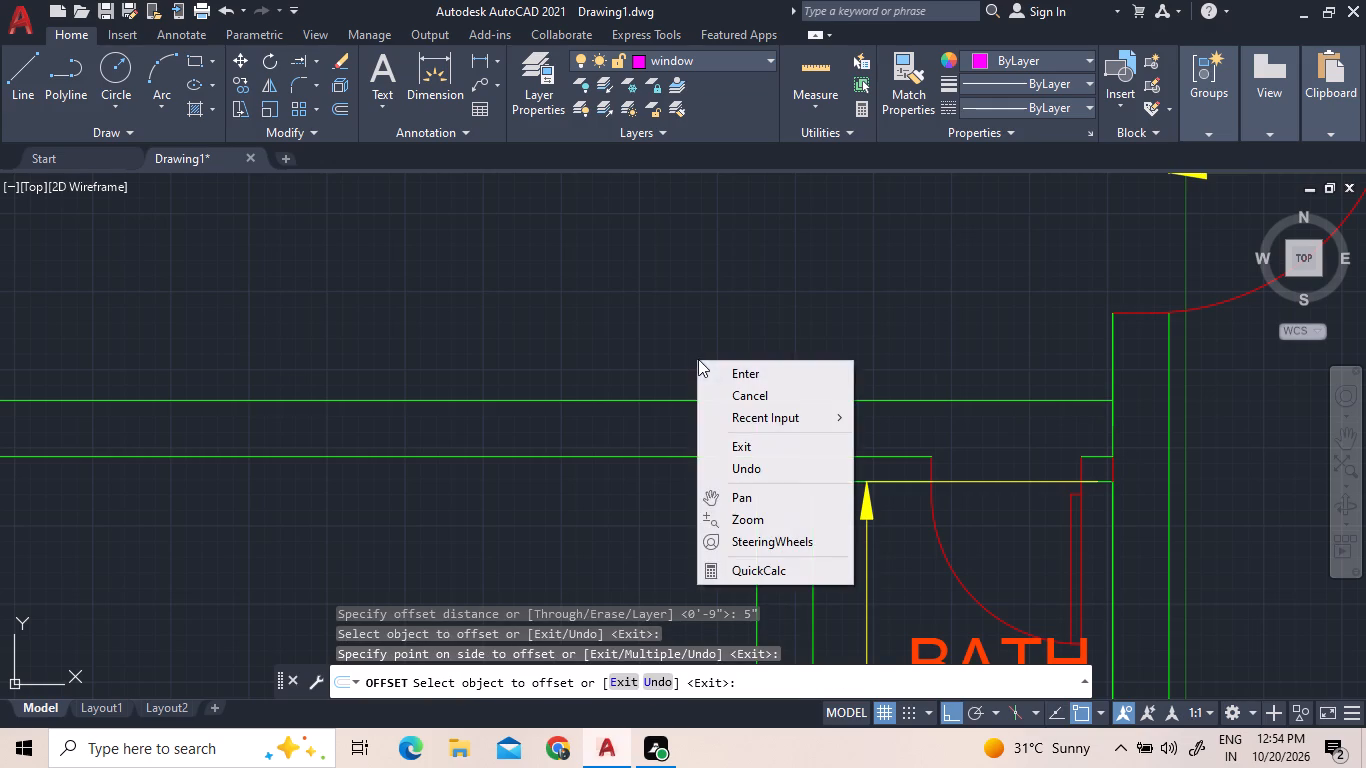
pyautogui.click(711, 368)
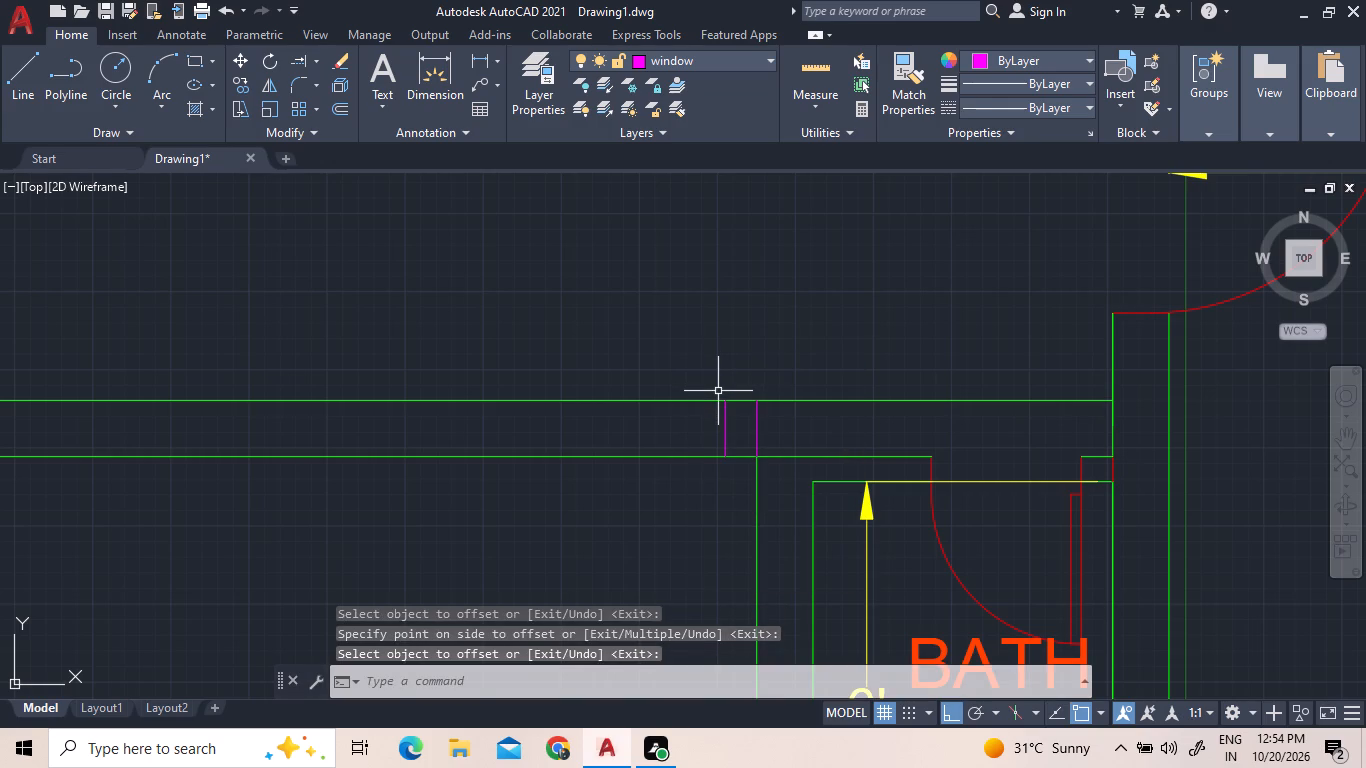
pyautogui.scroll(-2, 714, 361)
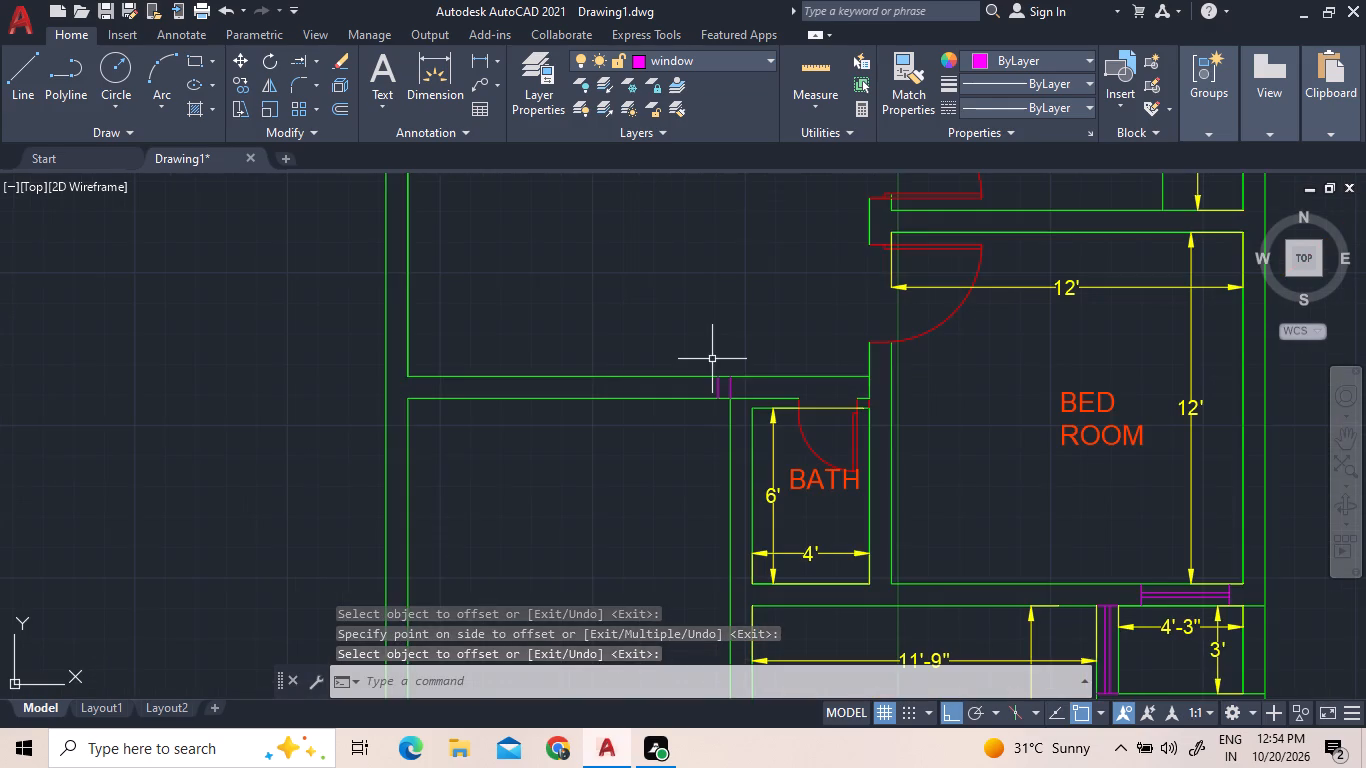
pyautogui.scroll(2, 716, 380)
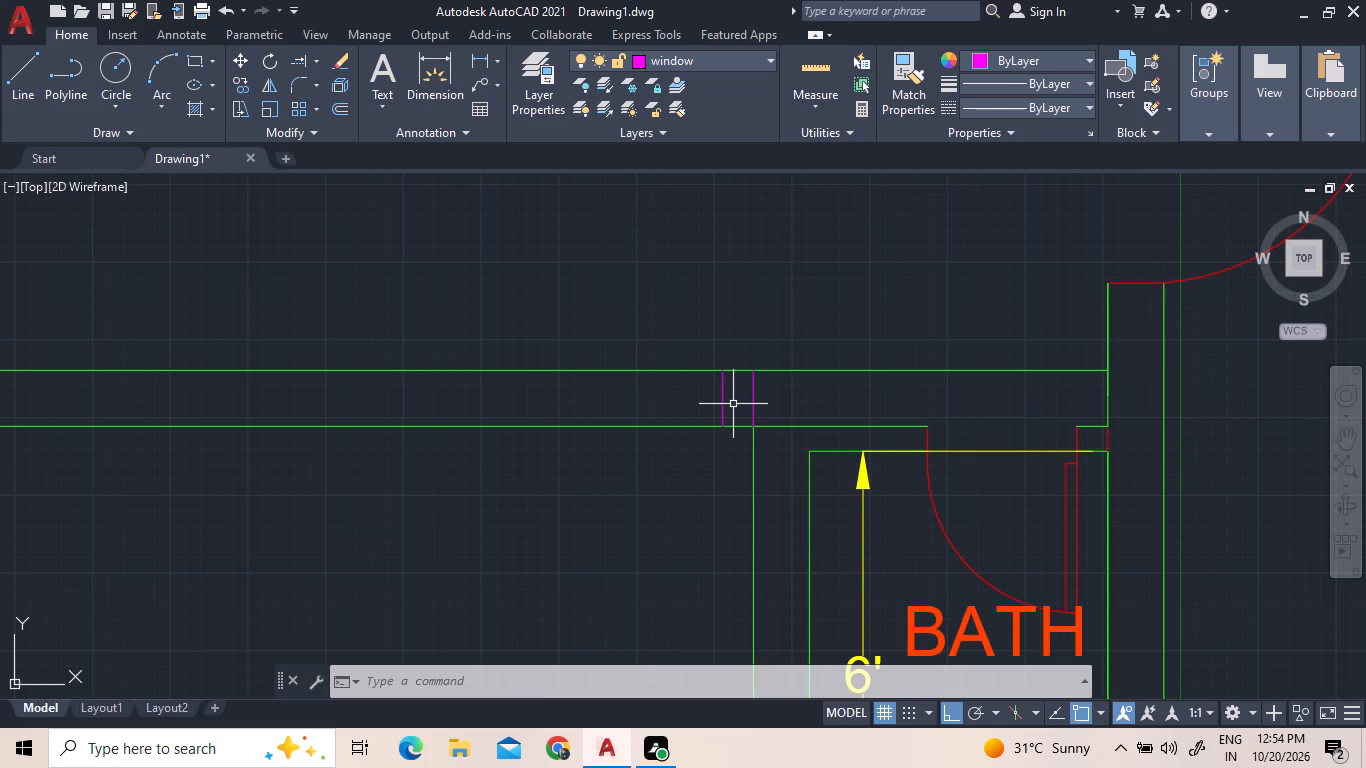
pyautogui.scroll(-2, 733, 421)
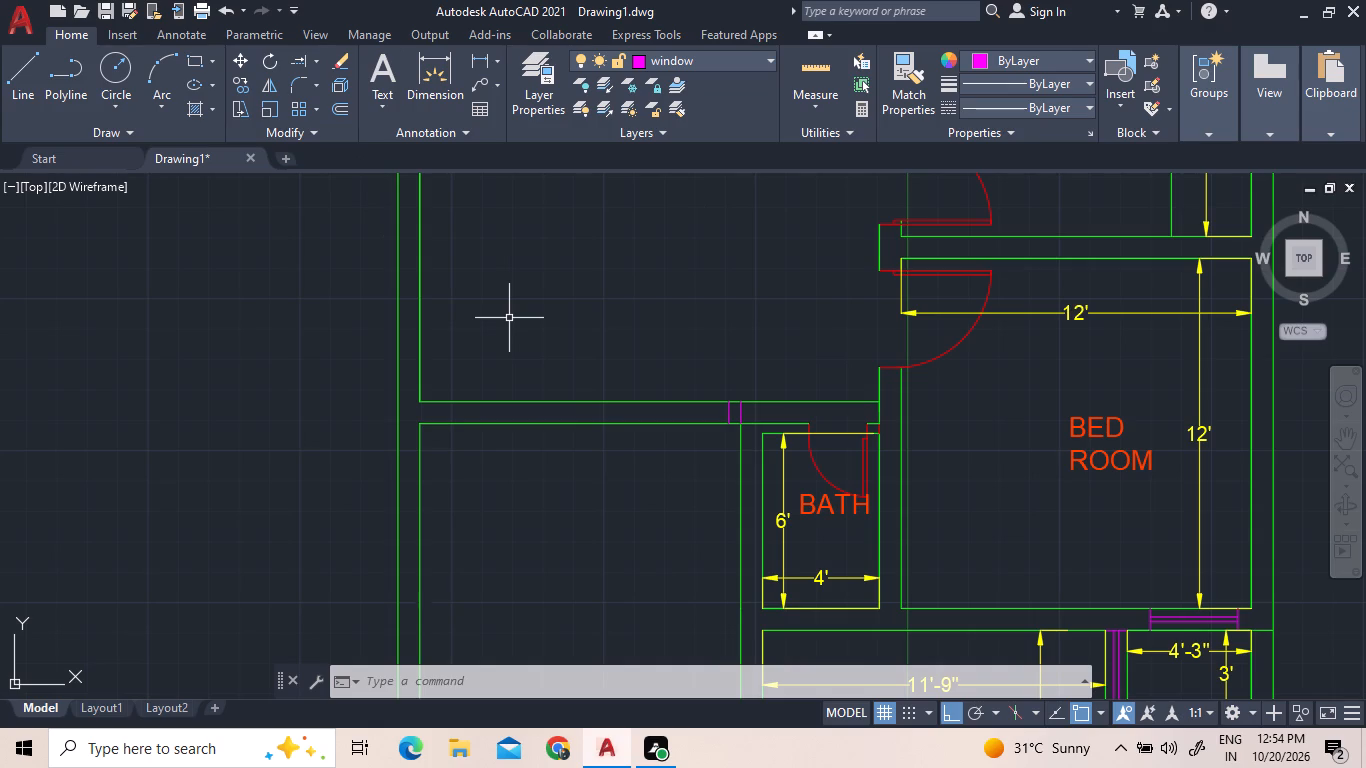
pyautogui.scroll(2, 563, 414)
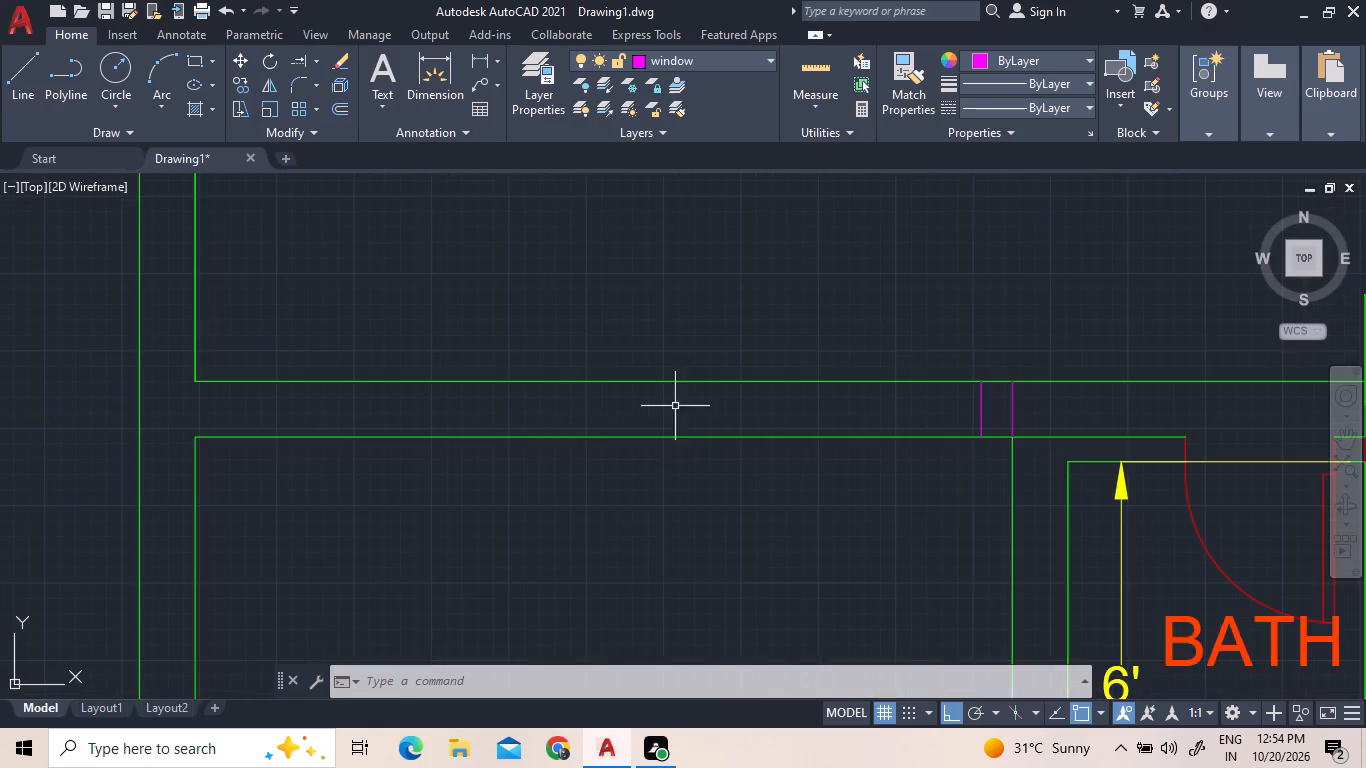
pyautogui.scroll(-2, 650, 411)
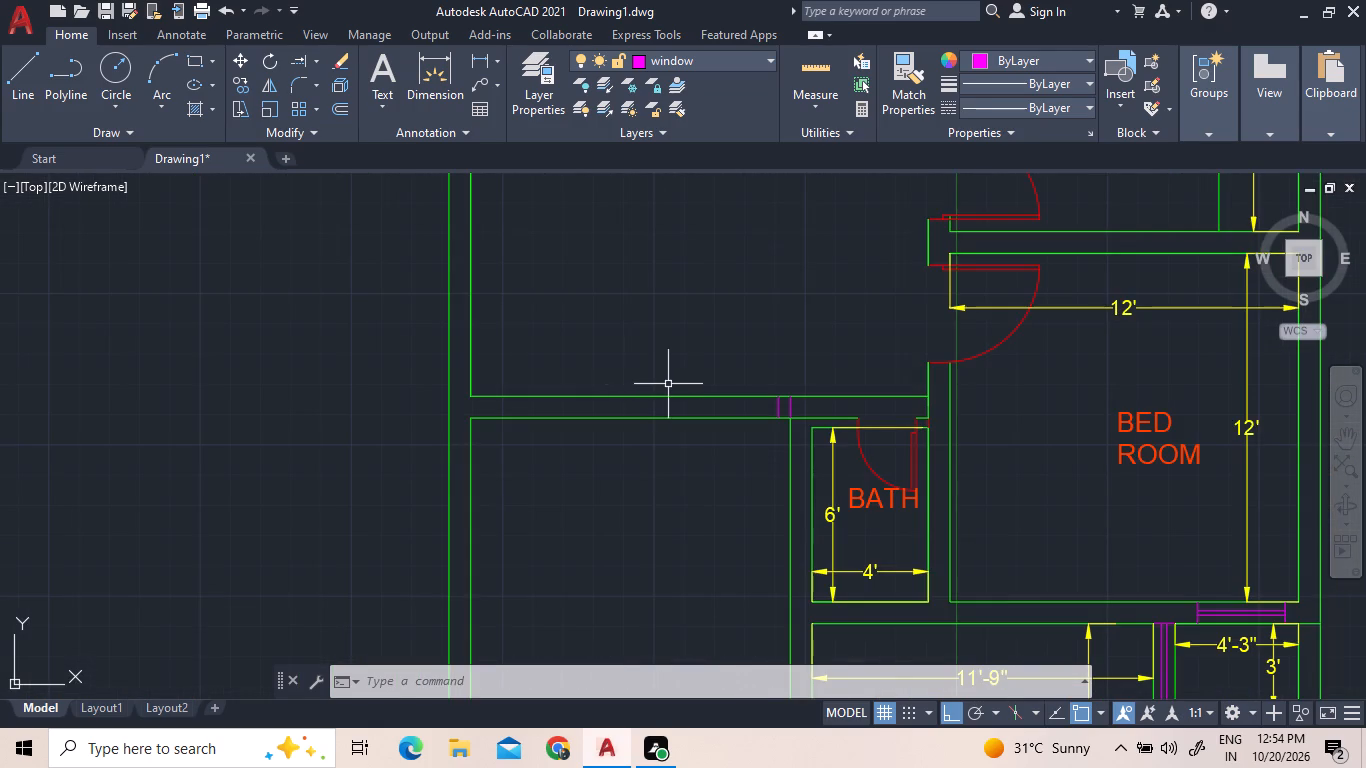
pyautogui.scroll(3, 774, 400)
pyautogui.click(884, 390)
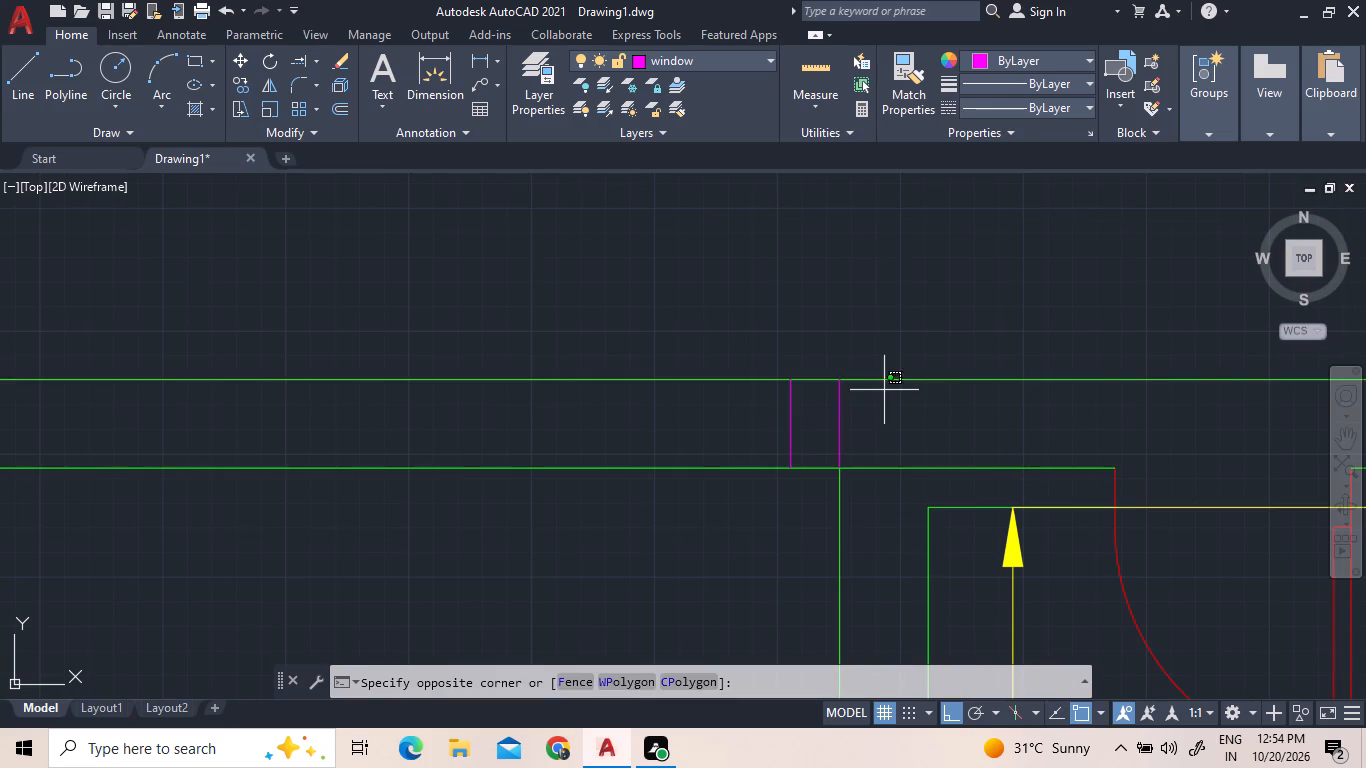
pyautogui.click(693, 408)
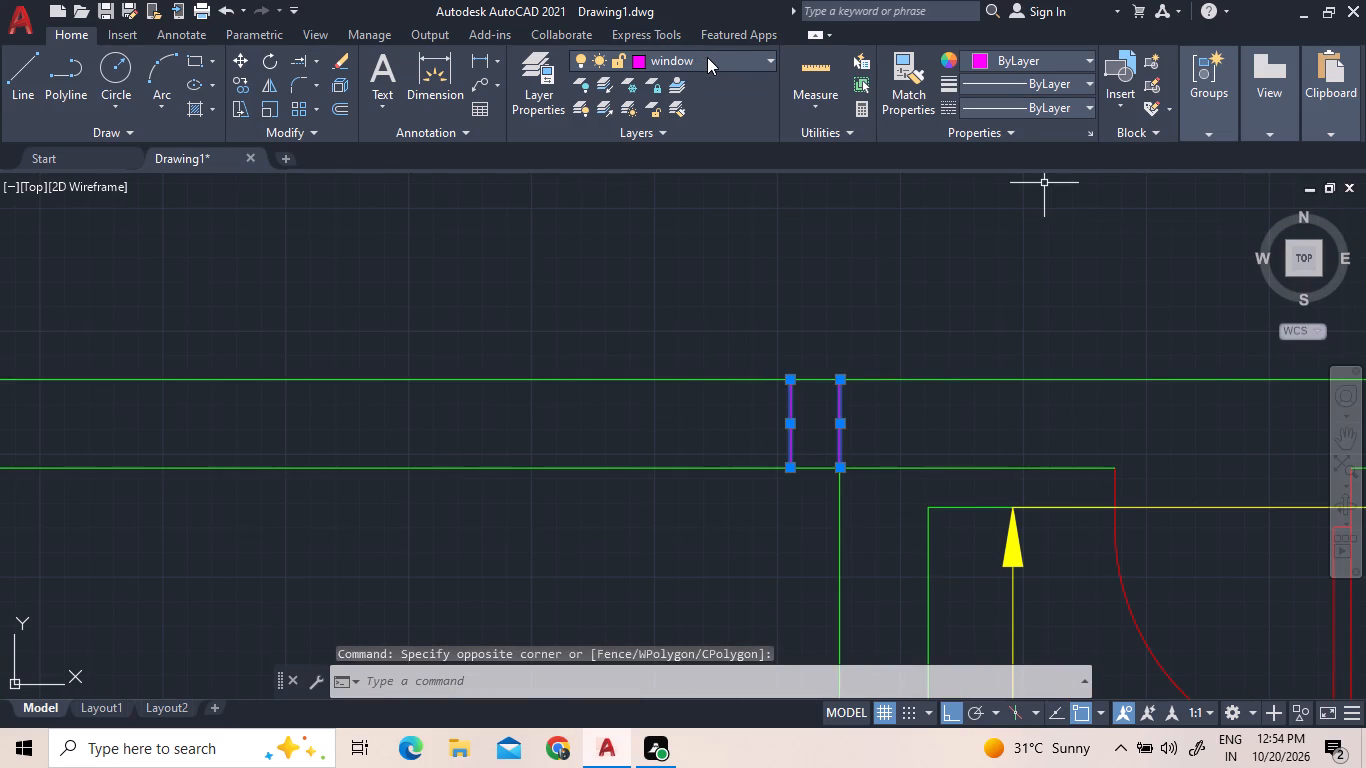
pyautogui.click(707, 57)
pyautogui.click(681, 167)
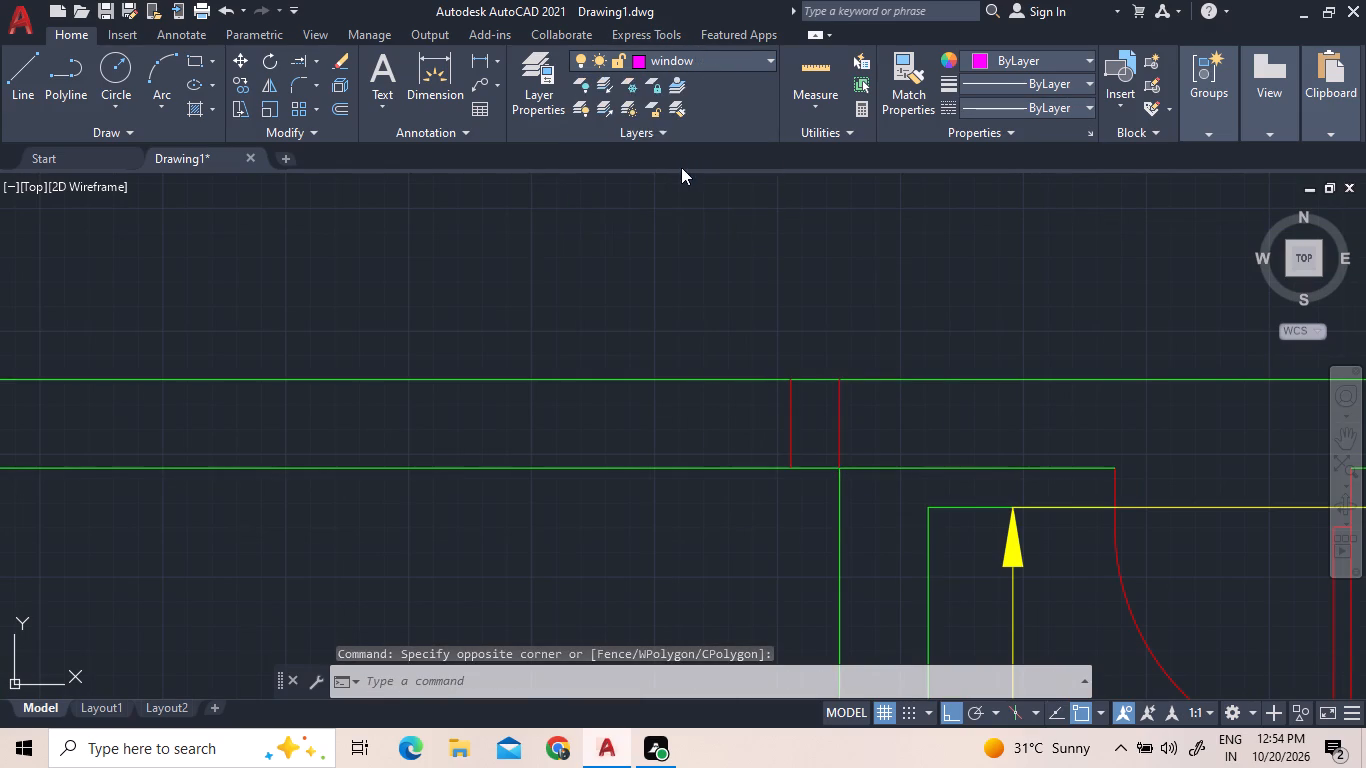
pyautogui.scroll(-2, 740, 299)
pyautogui.press('Escape')
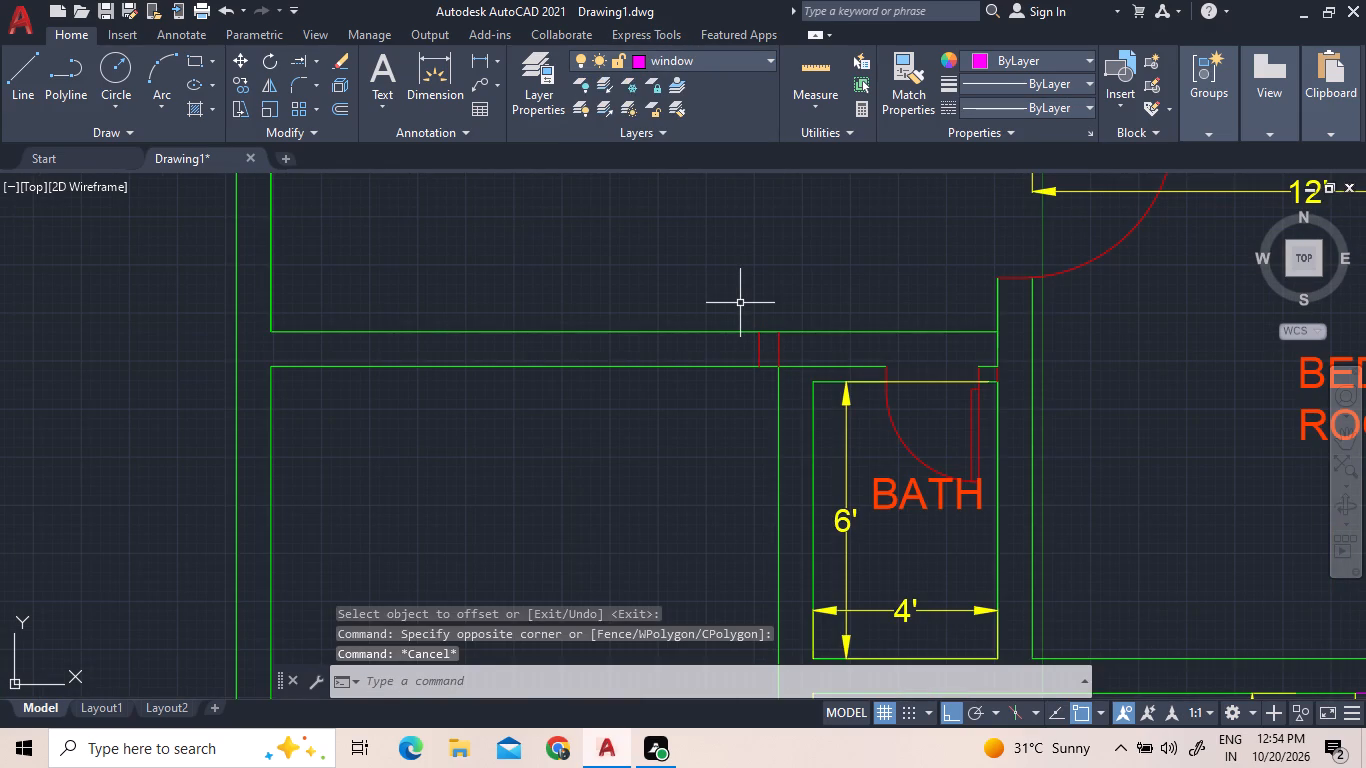
# Place two Door - Imperial blocks from the tool palettes in the western room, just north of its south wall.
pyautogui.write('TP')
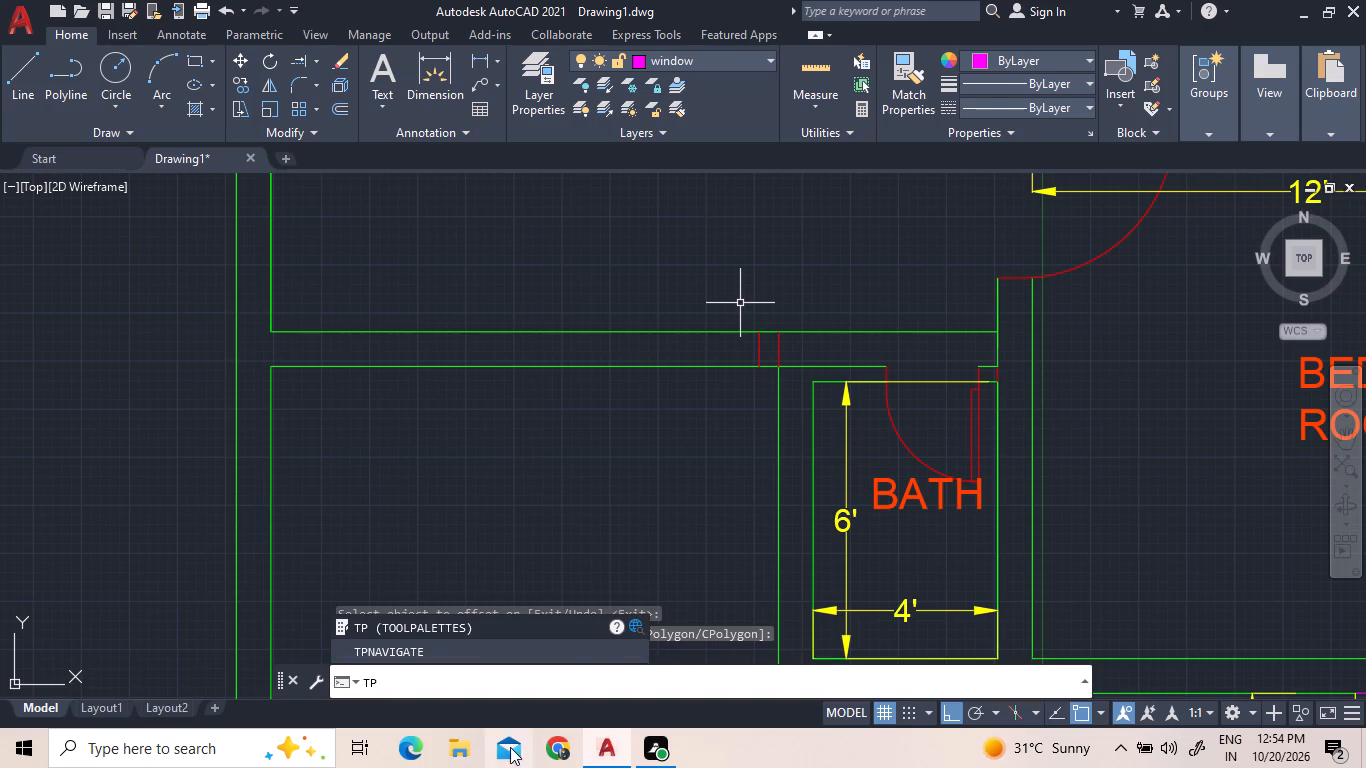
pyautogui.click(489, 630)
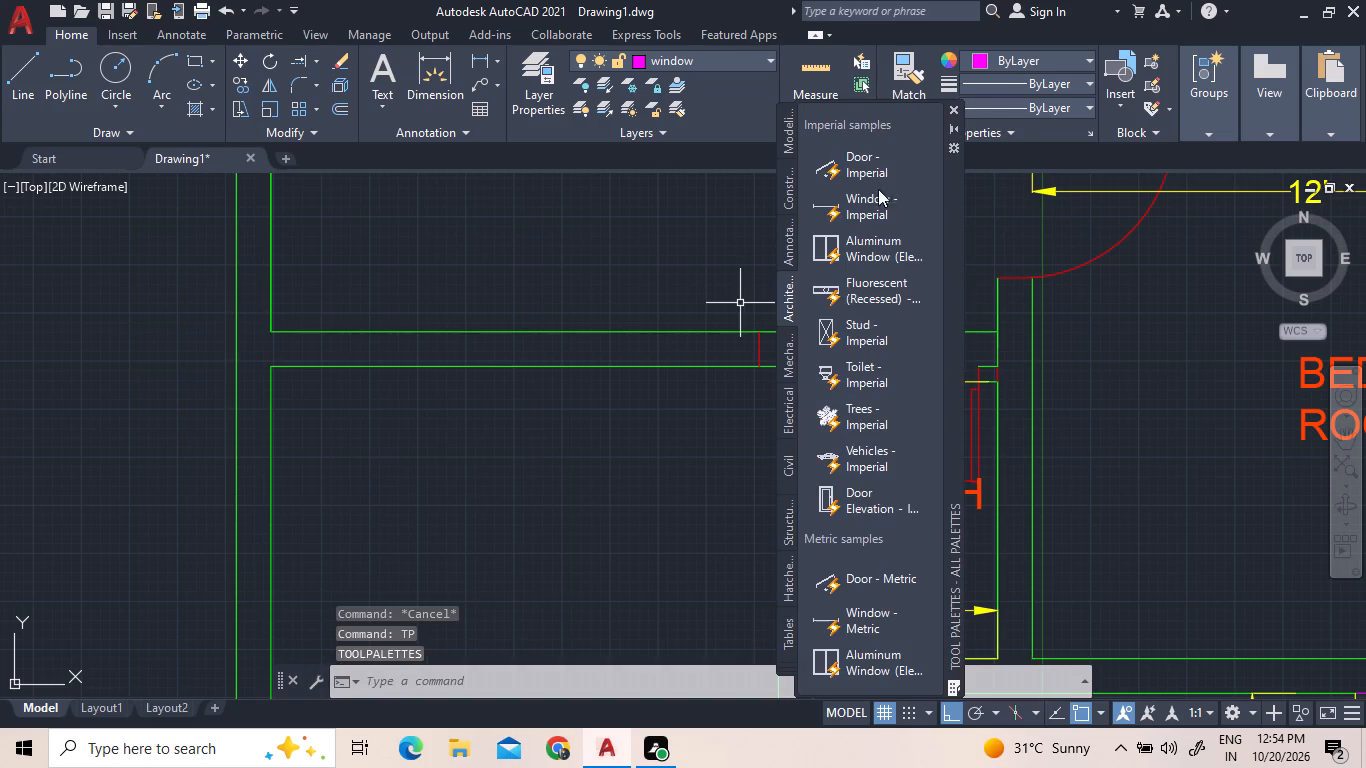
pyautogui.click(868, 156)
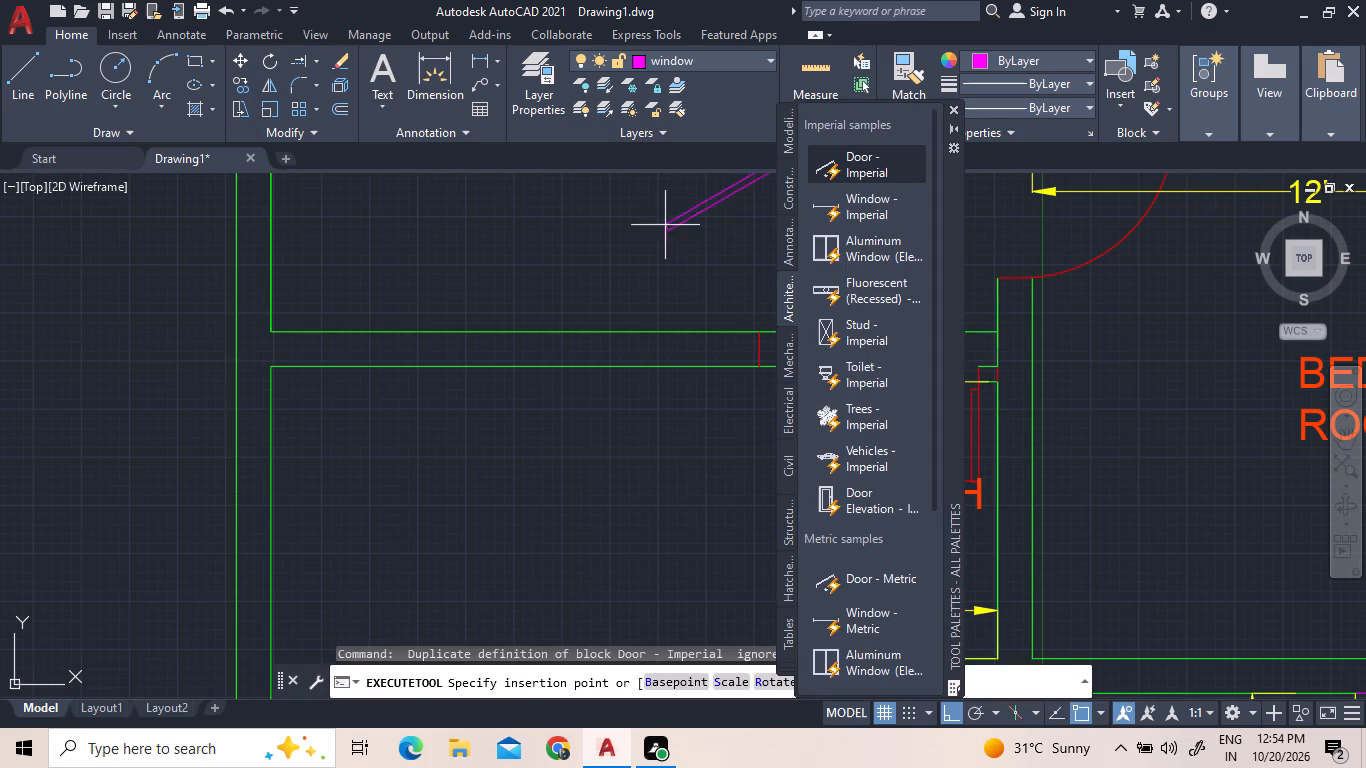
pyautogui.click(539, 261)
pyautogui.click(689, 56)
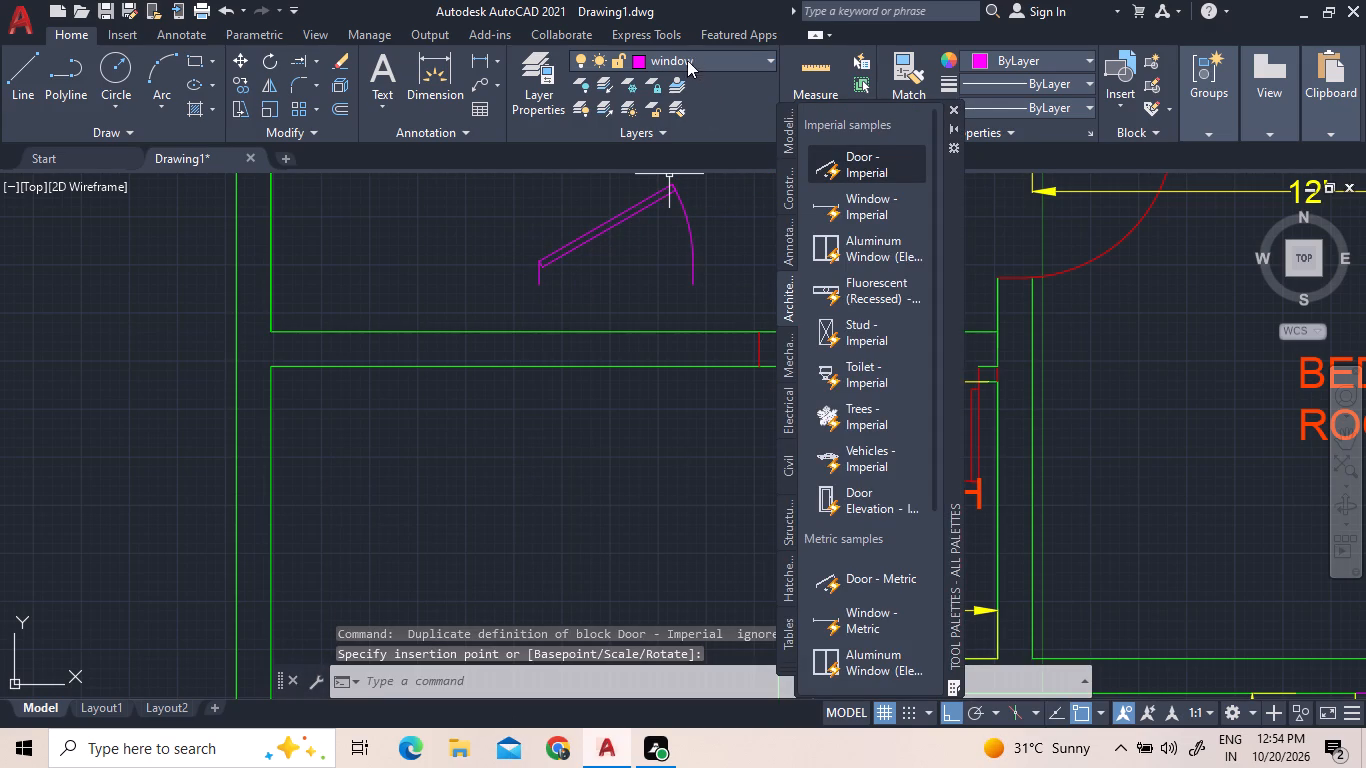
pyautogui.click(646, 148)
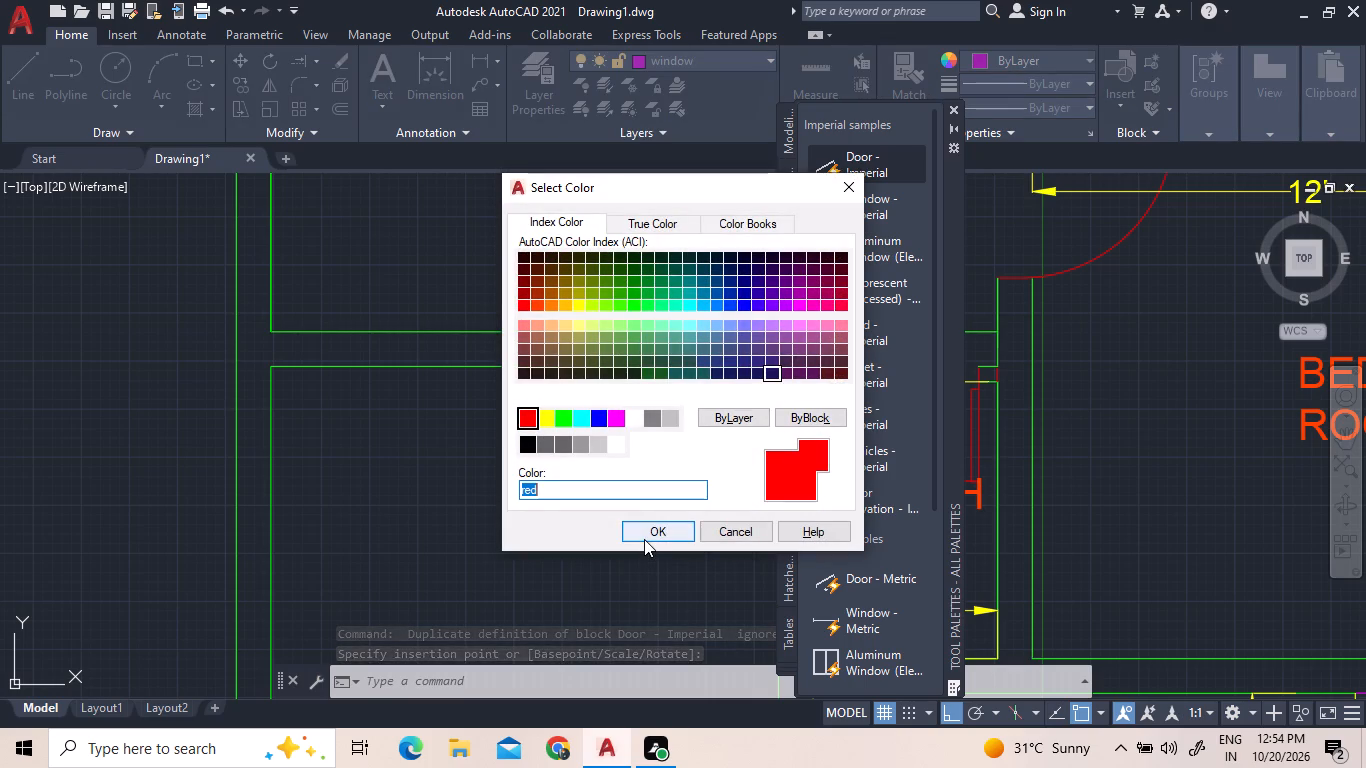
pyautogui.click(644, 539)
pyautogui.moveTo(857, 158); pyautogui.dragTo(598, 246)
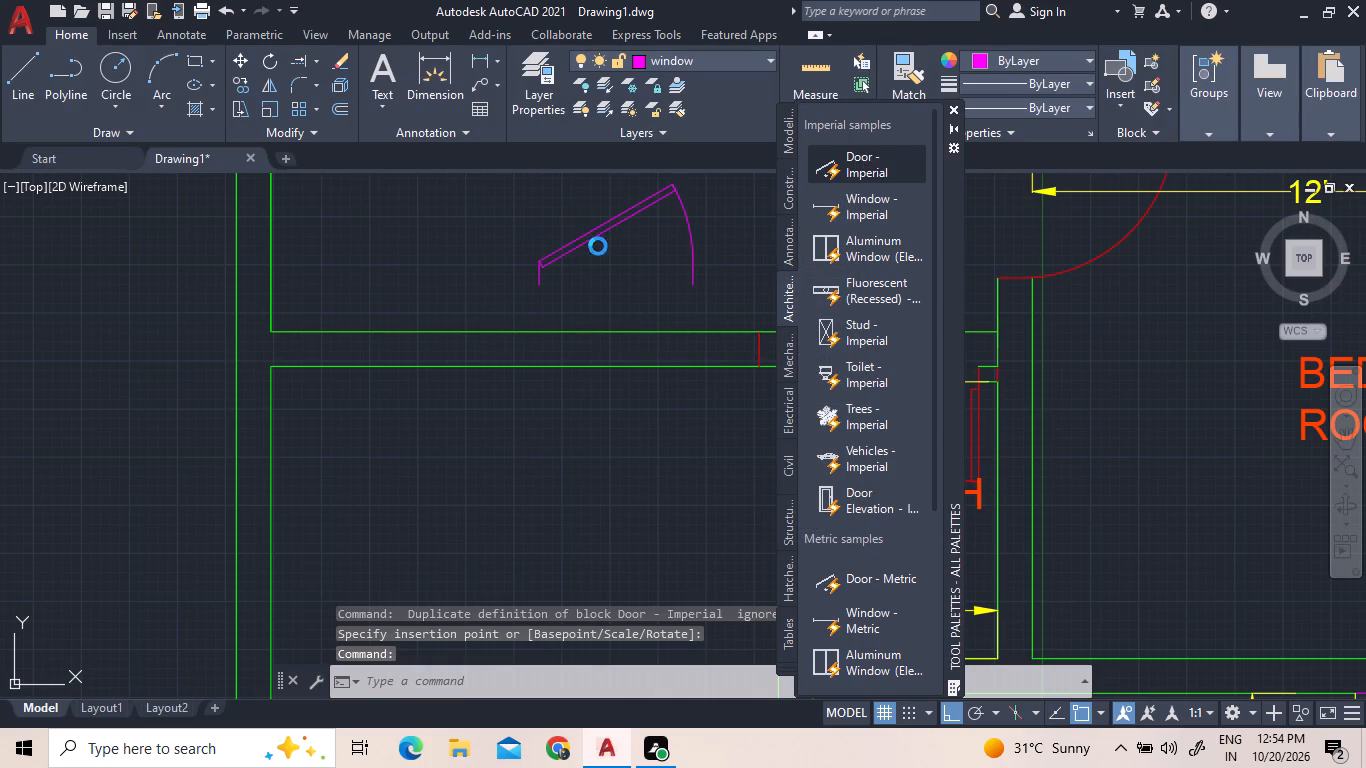
pyautogui.moveTo(598, 246); pyautogui.dragTo(502, 254)
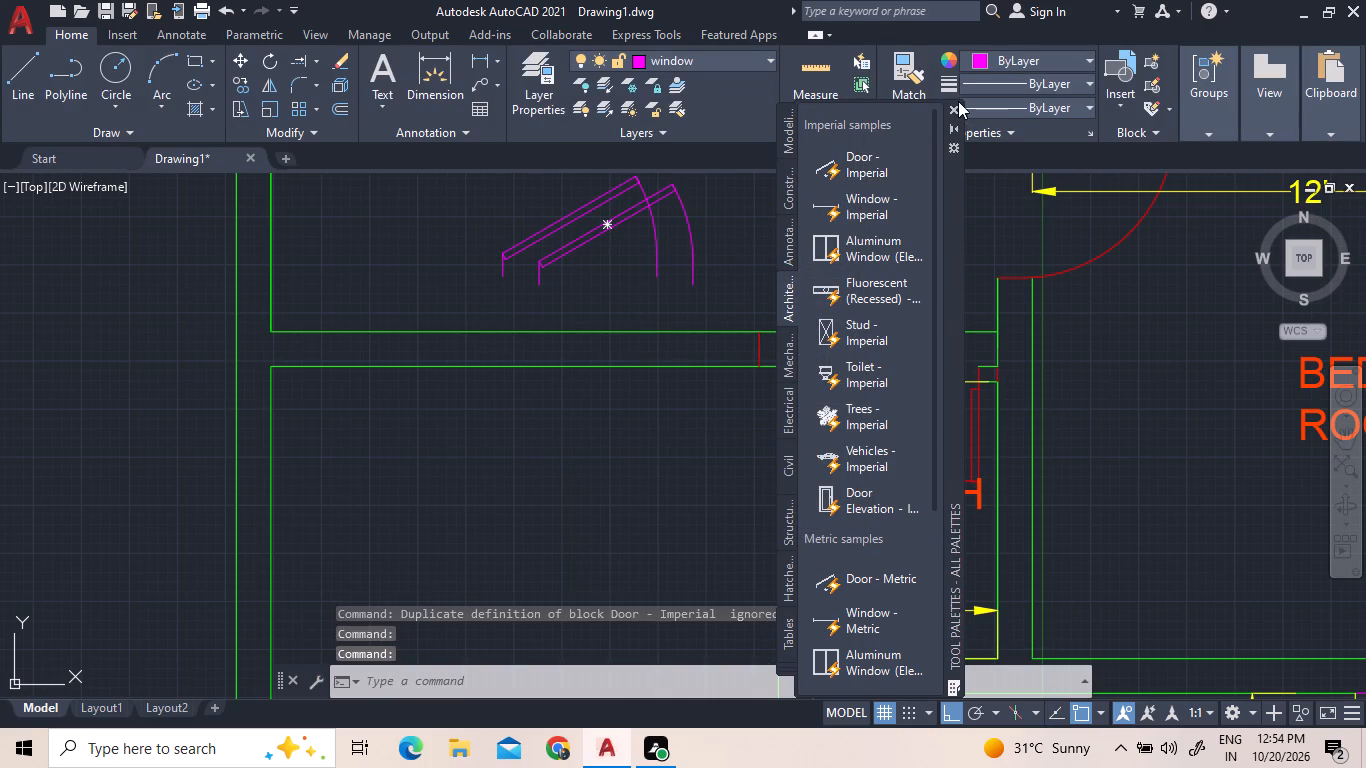
pyautogui.click(951, 106)
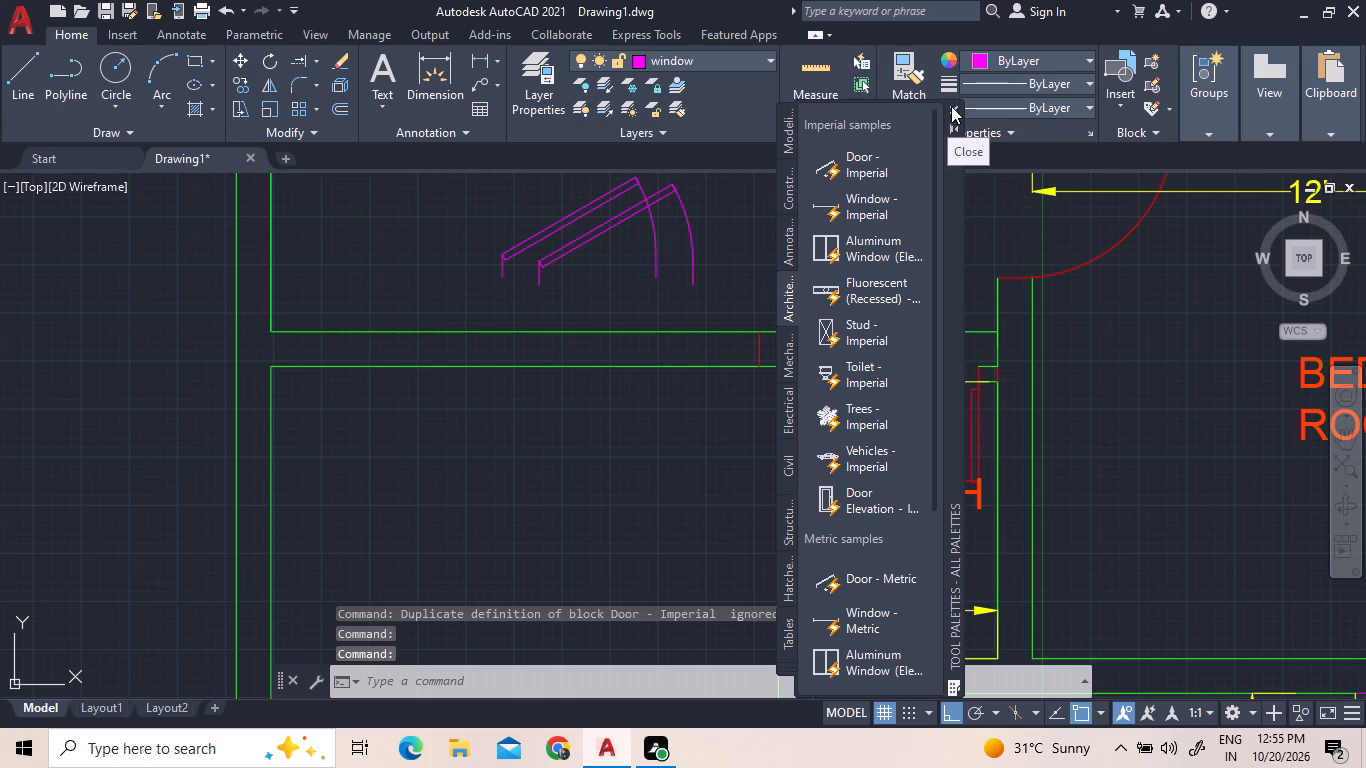
# Delete the eastern one of the two overlapping door blocks.
pyautogui.click(665, 190)
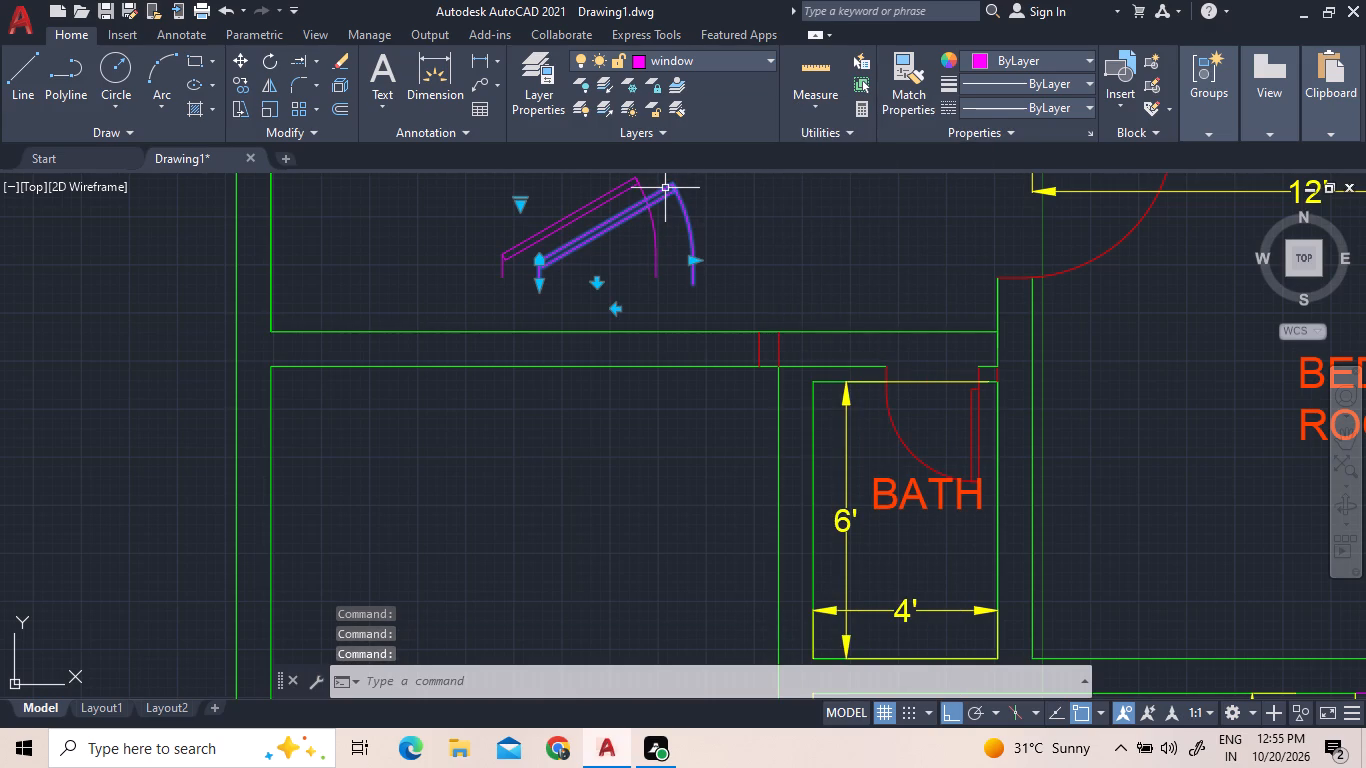
pyautogui.press('Delete')
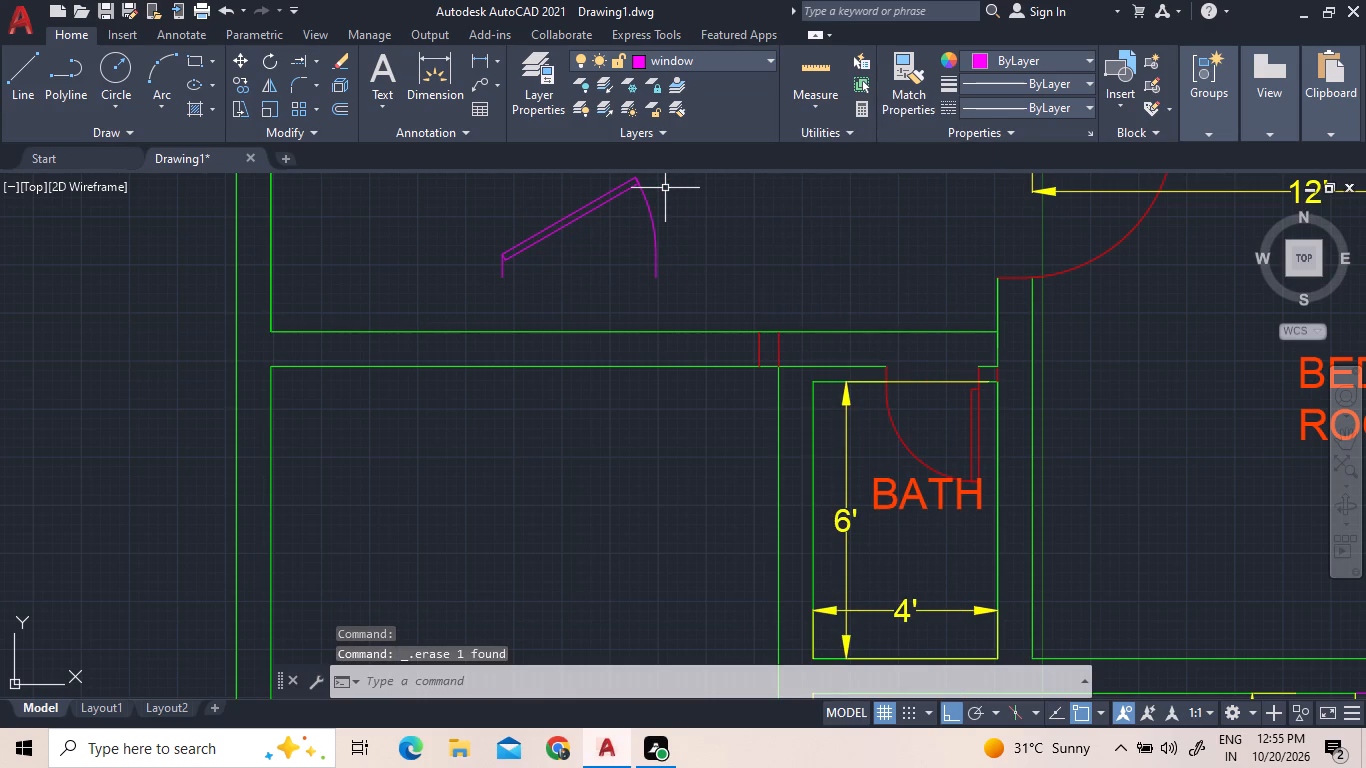
# Assign the remaining door block in the western room to the door layer.
pyautogui.click(642, 193)
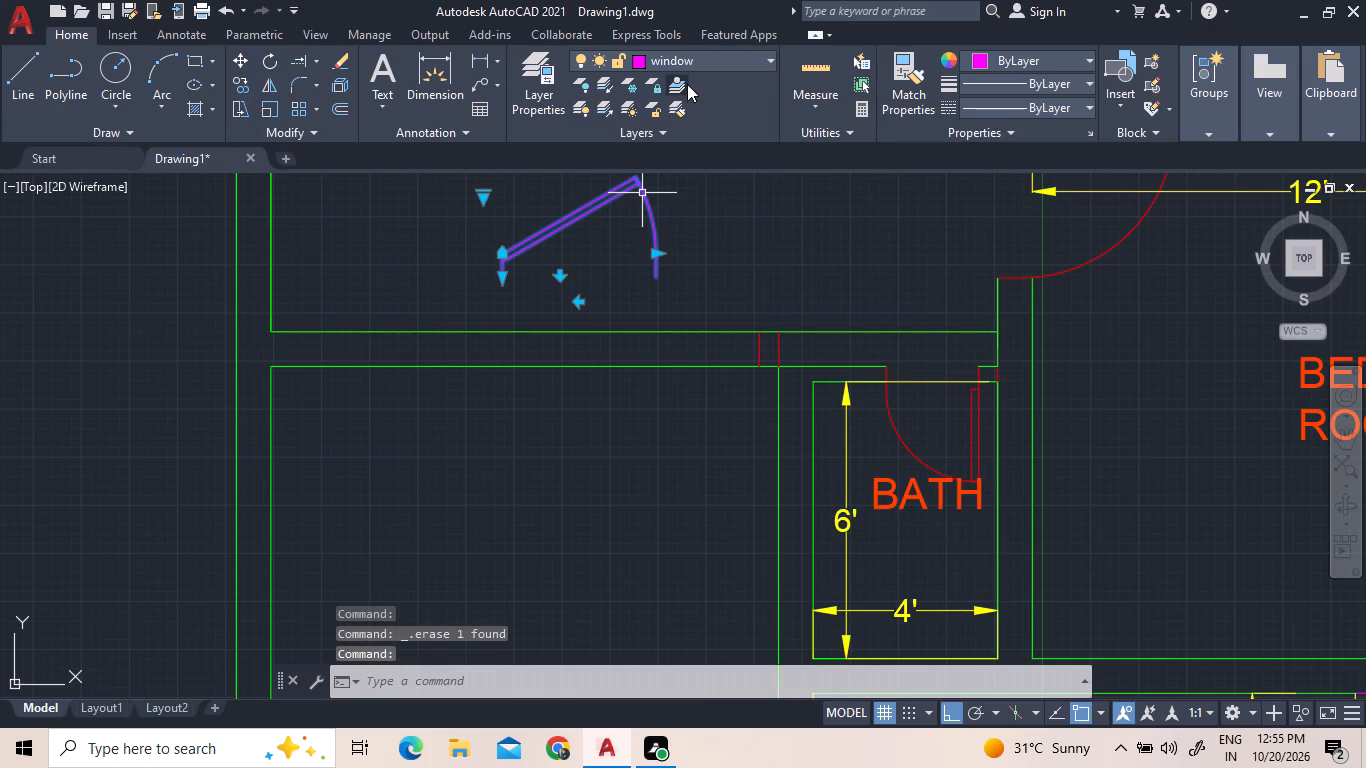
pyautogui.click(695, 65)
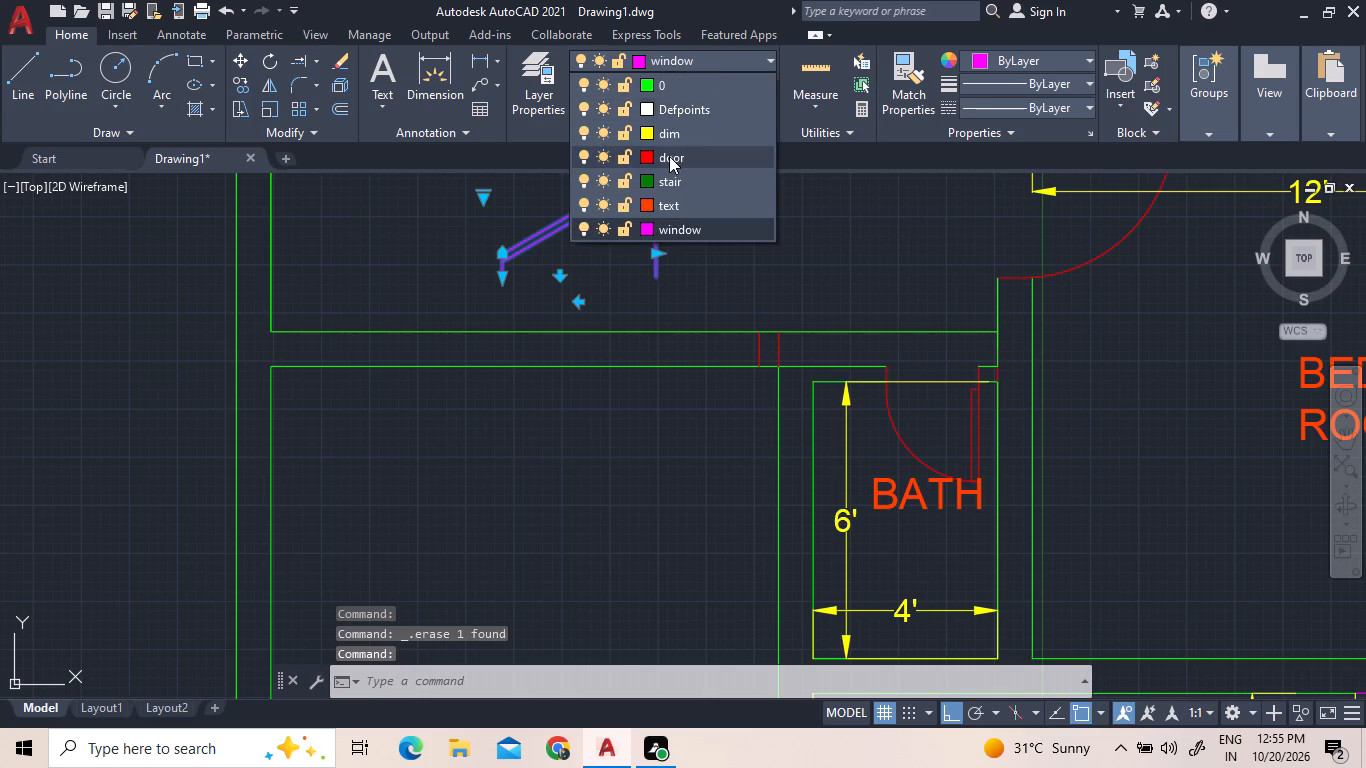
pyautogui.click(669, 156)
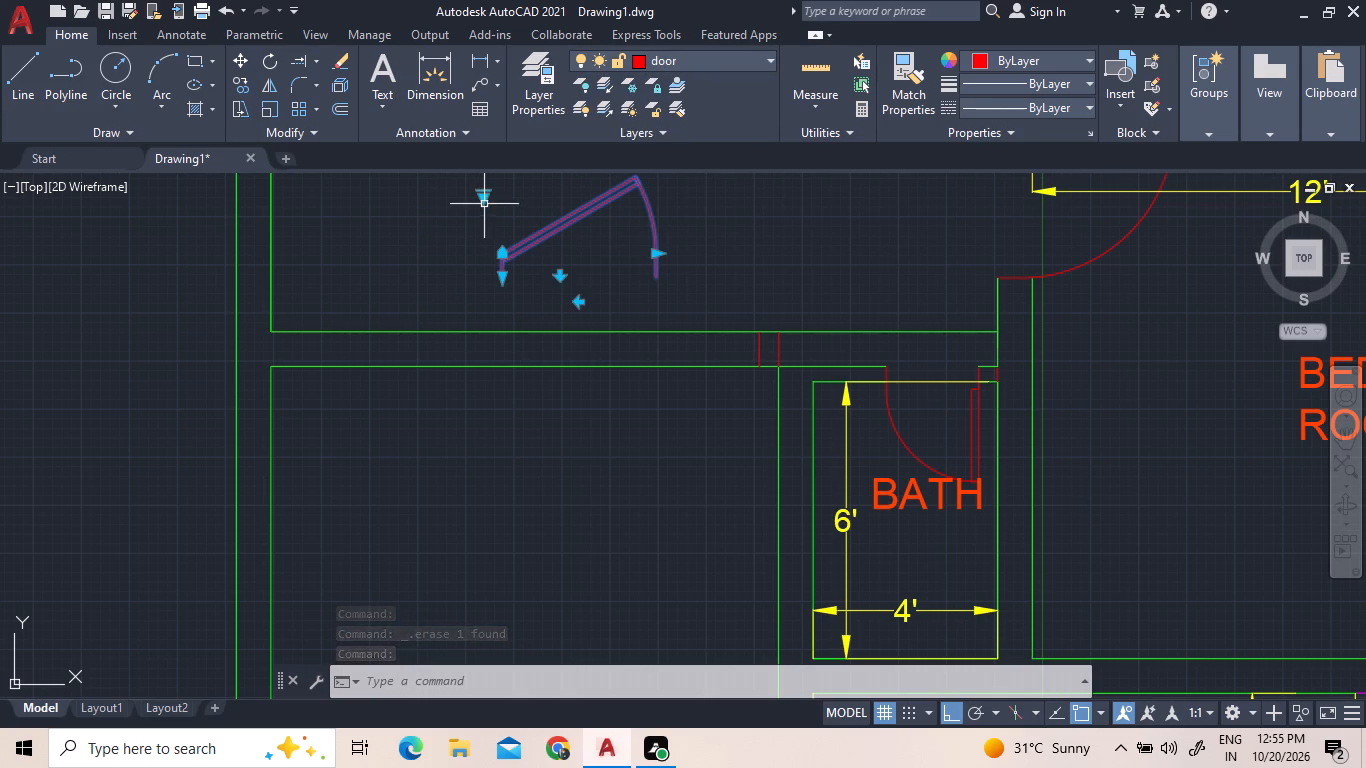
# Open the door leaf perpendicular to its opening, flip it to swing south, and narrow the door by about 5".
pyautogui.click(484, 200)
pyautogui.click(496, 288)
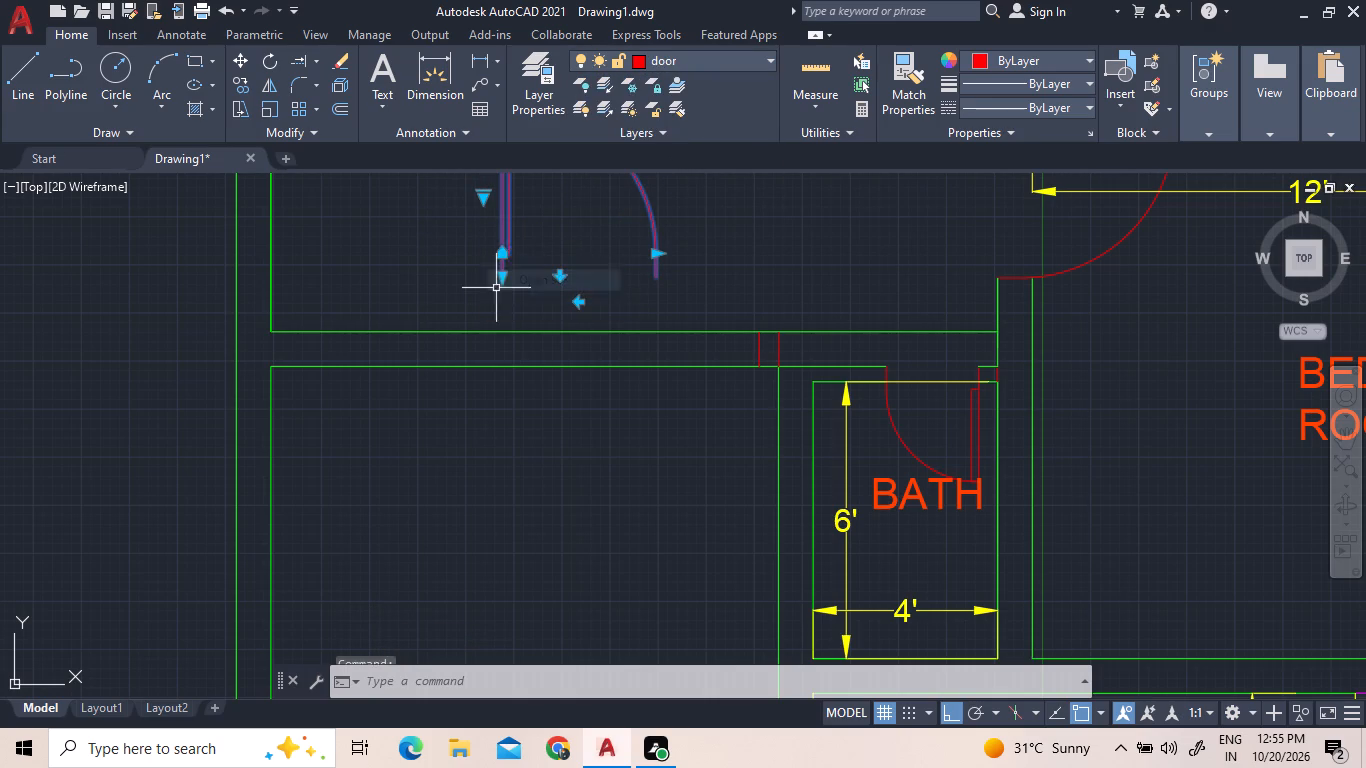
pyautogui.click(560, 273)
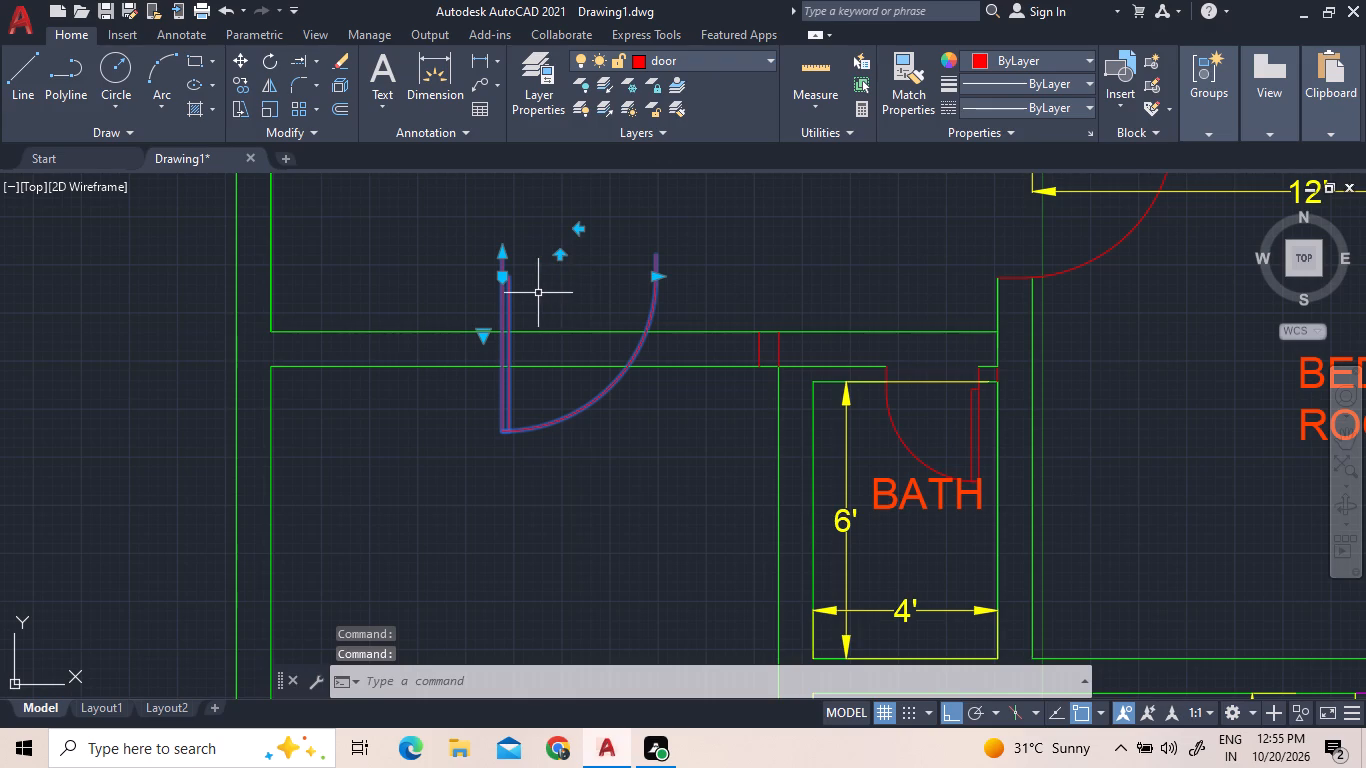
pyautogui.click(652, 275)
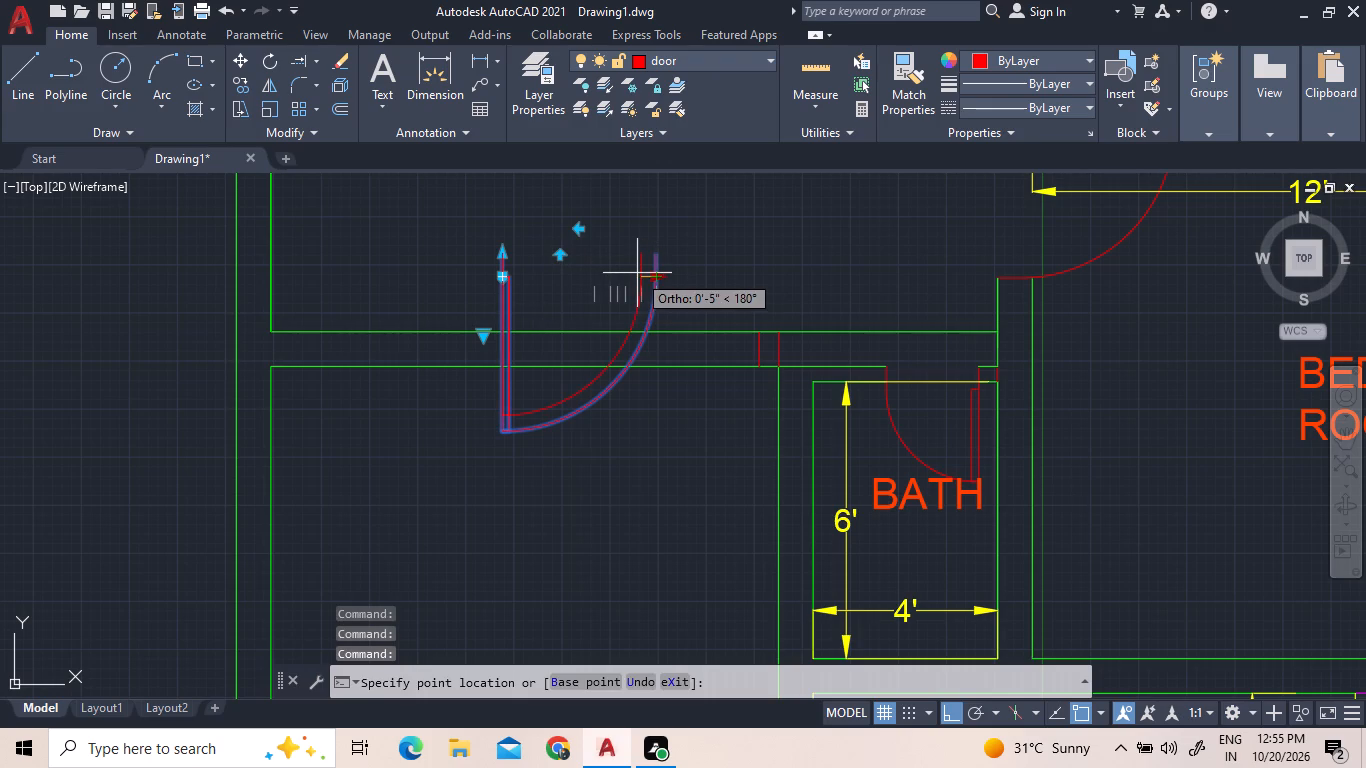
pyautogui.click(637, 272)
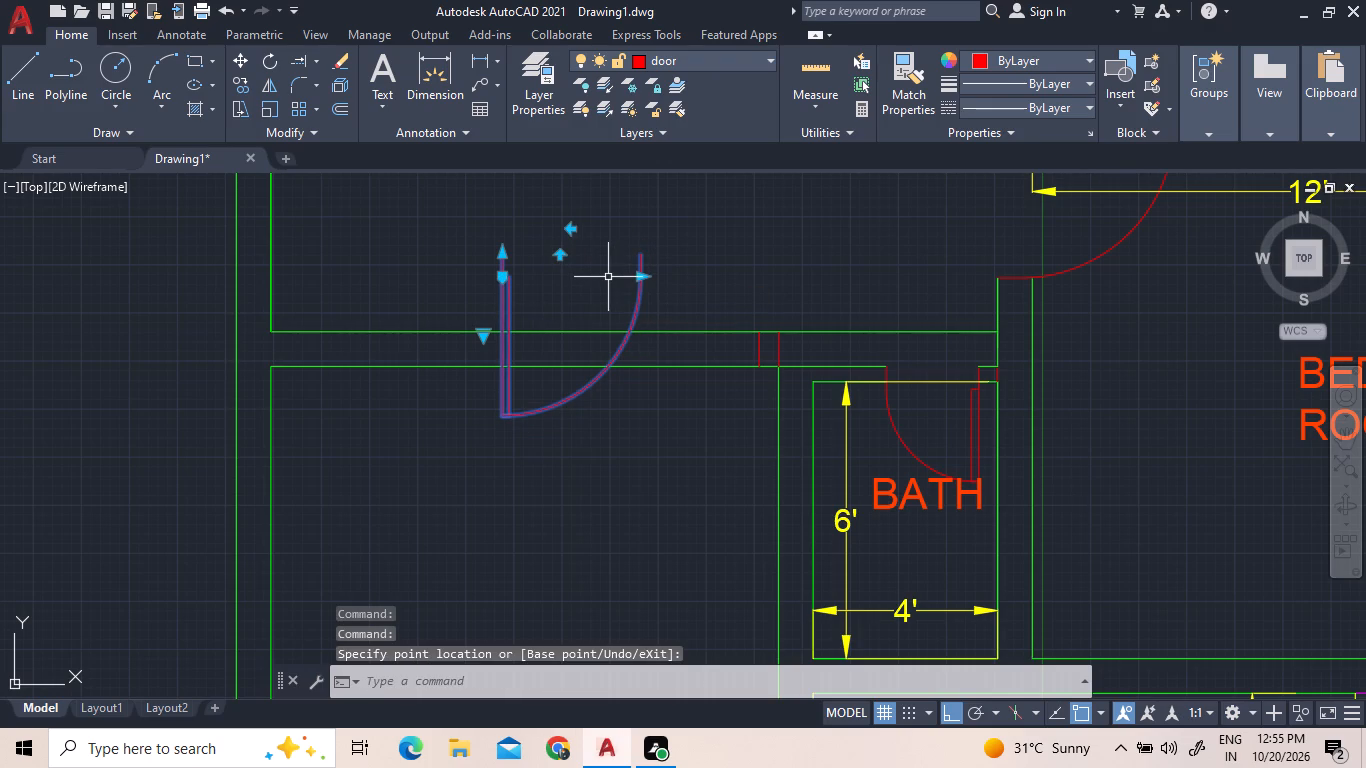
pyautogui.press('Escape')
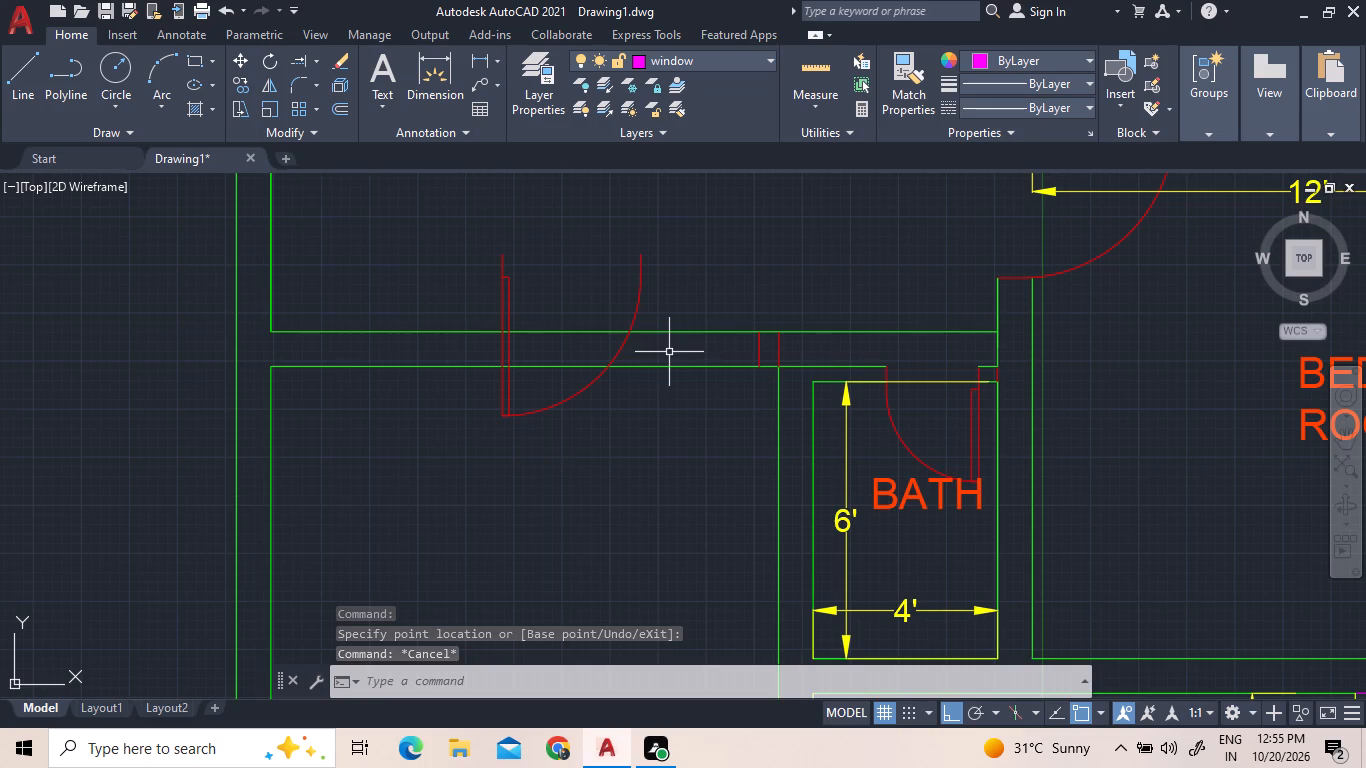
# Flip the door block to swing north into the western room, with its hinge on the east side.
pyautogui.click(622, 347)
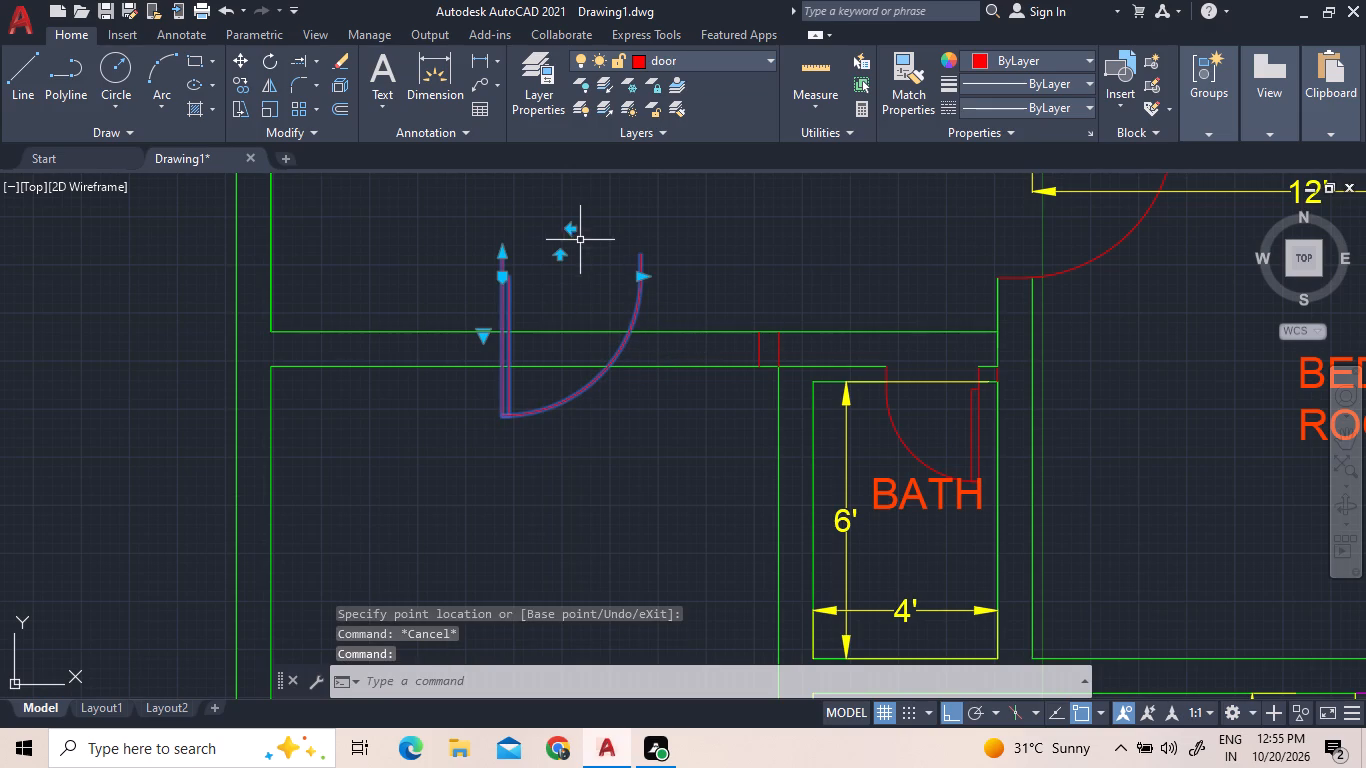
pyautogui.click(560, 252)
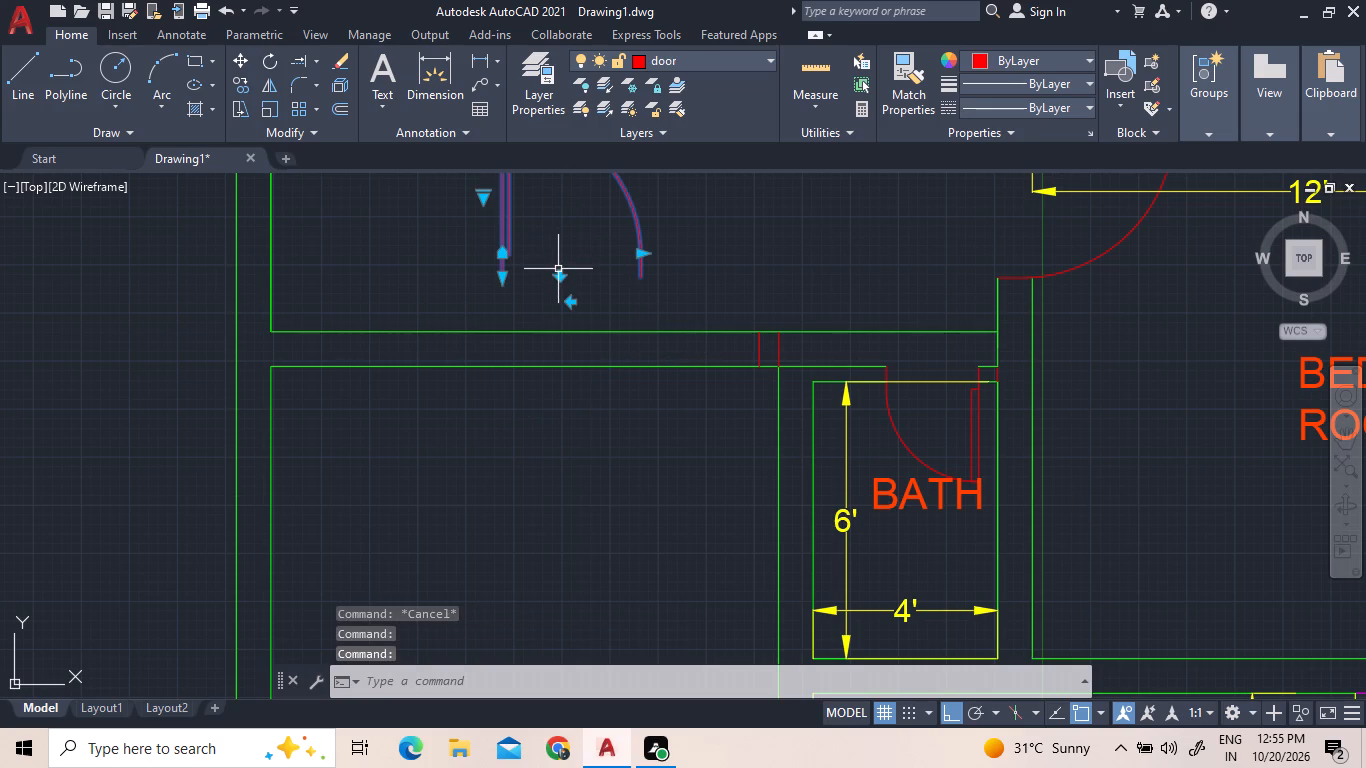
pyautogui.click(569, 301)
# Move the western room's door block south into the south wall, its east jamb end meeting the short jamb line near the bath.
pyautogui.rightClick(599, 287)
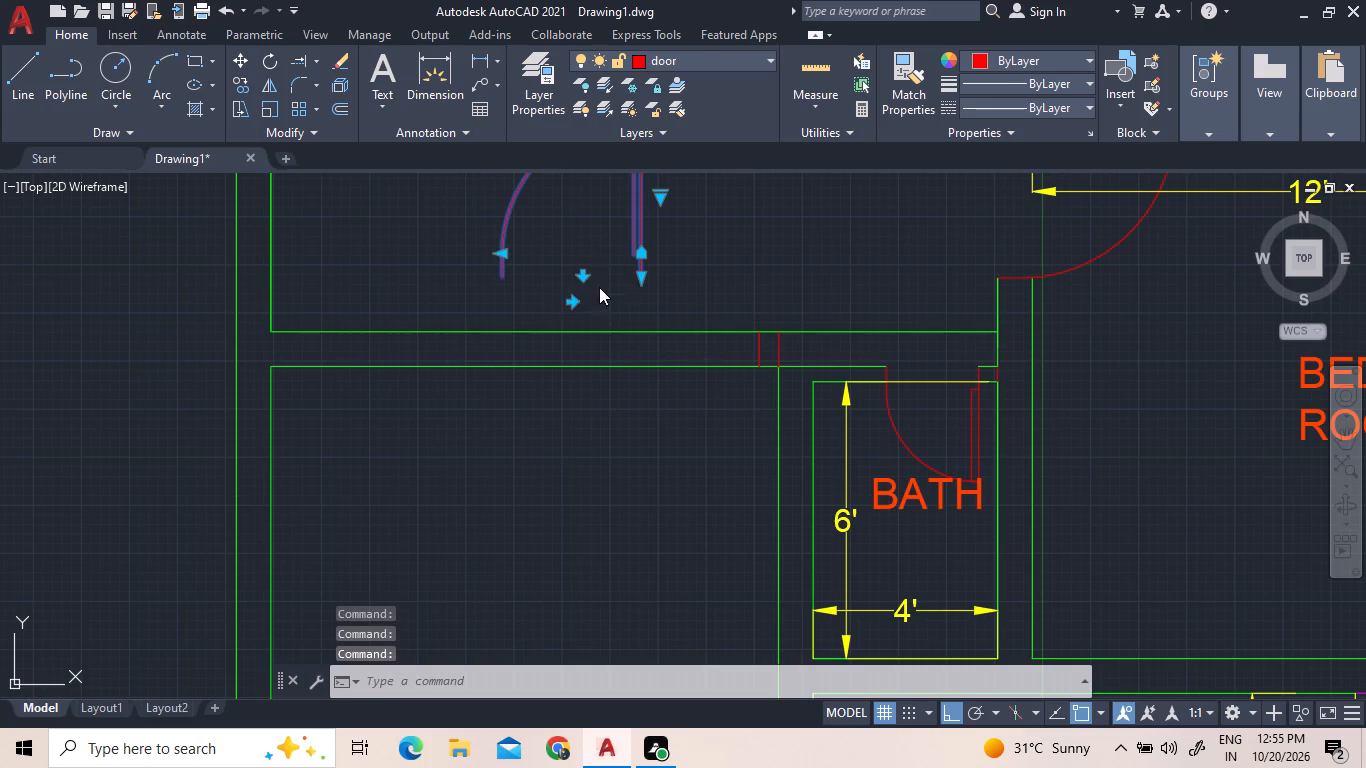
pyautogui.click(652, 387)
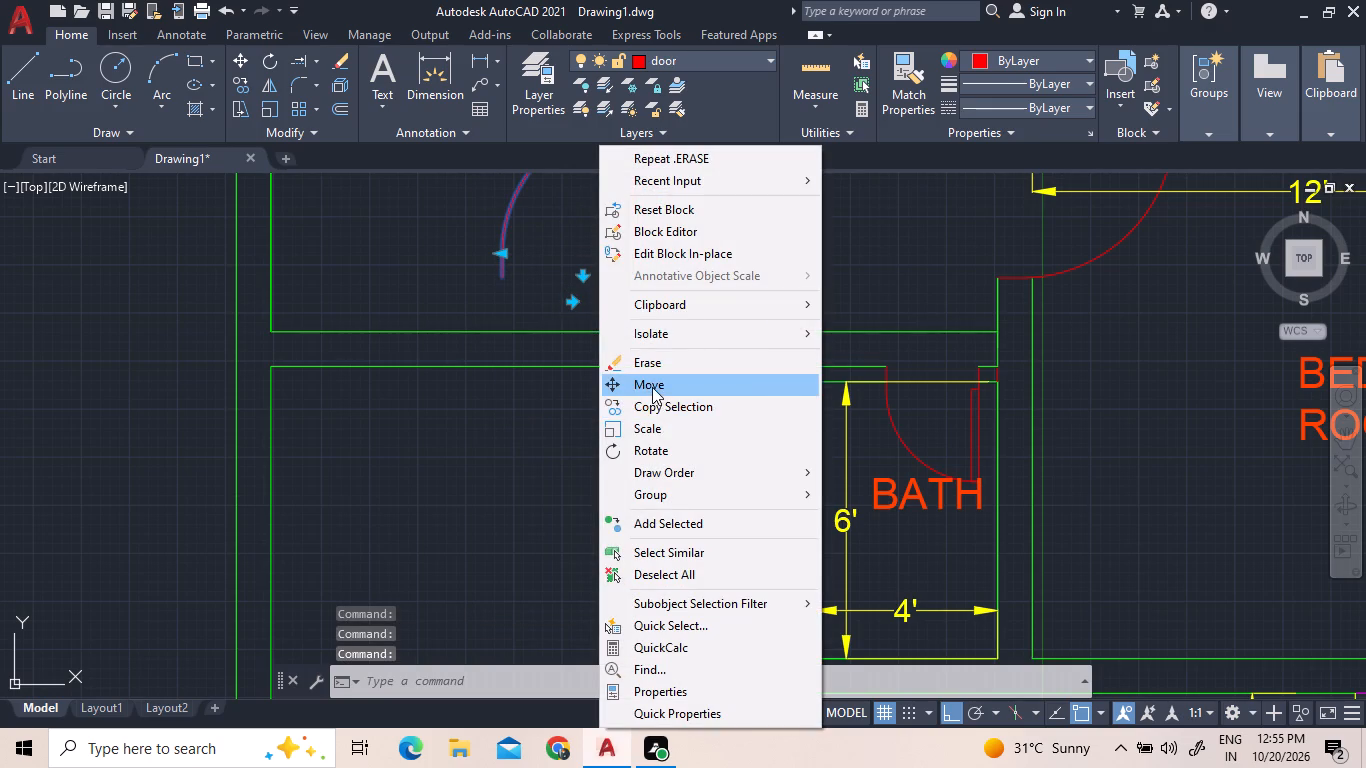
pyautogui.scroll(4, 641, 288)
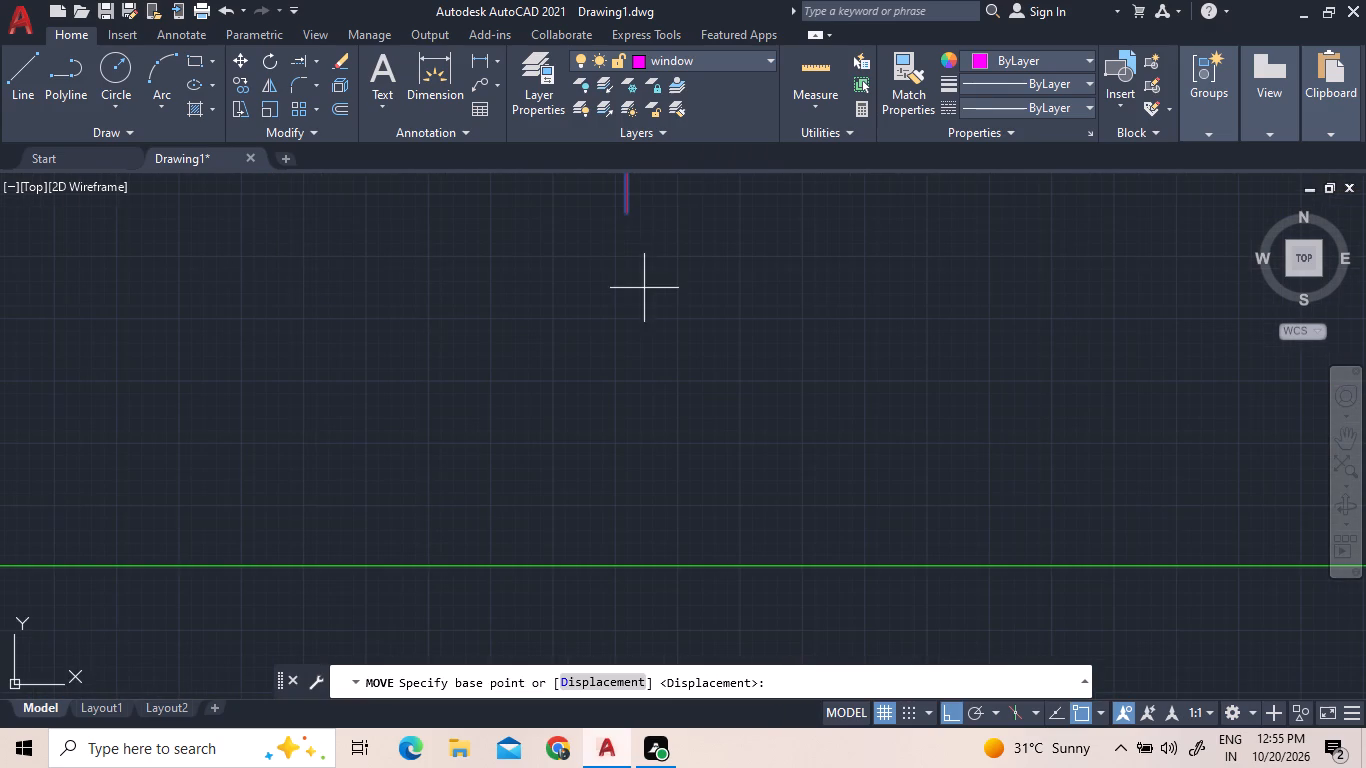
pyautogui.click(632, 213)
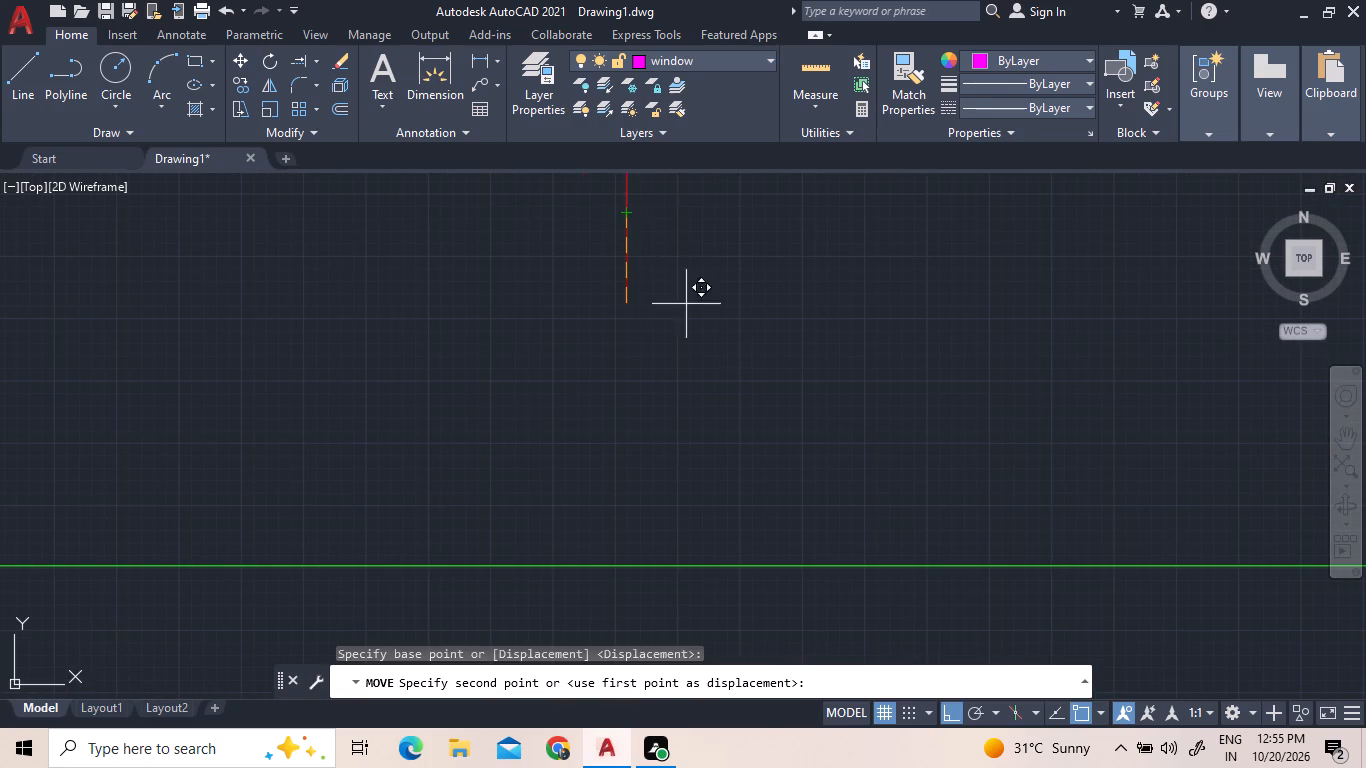
pyautogui.scroll(-4, 790, 380)
pyautogui.scroll(2, 894, 448)
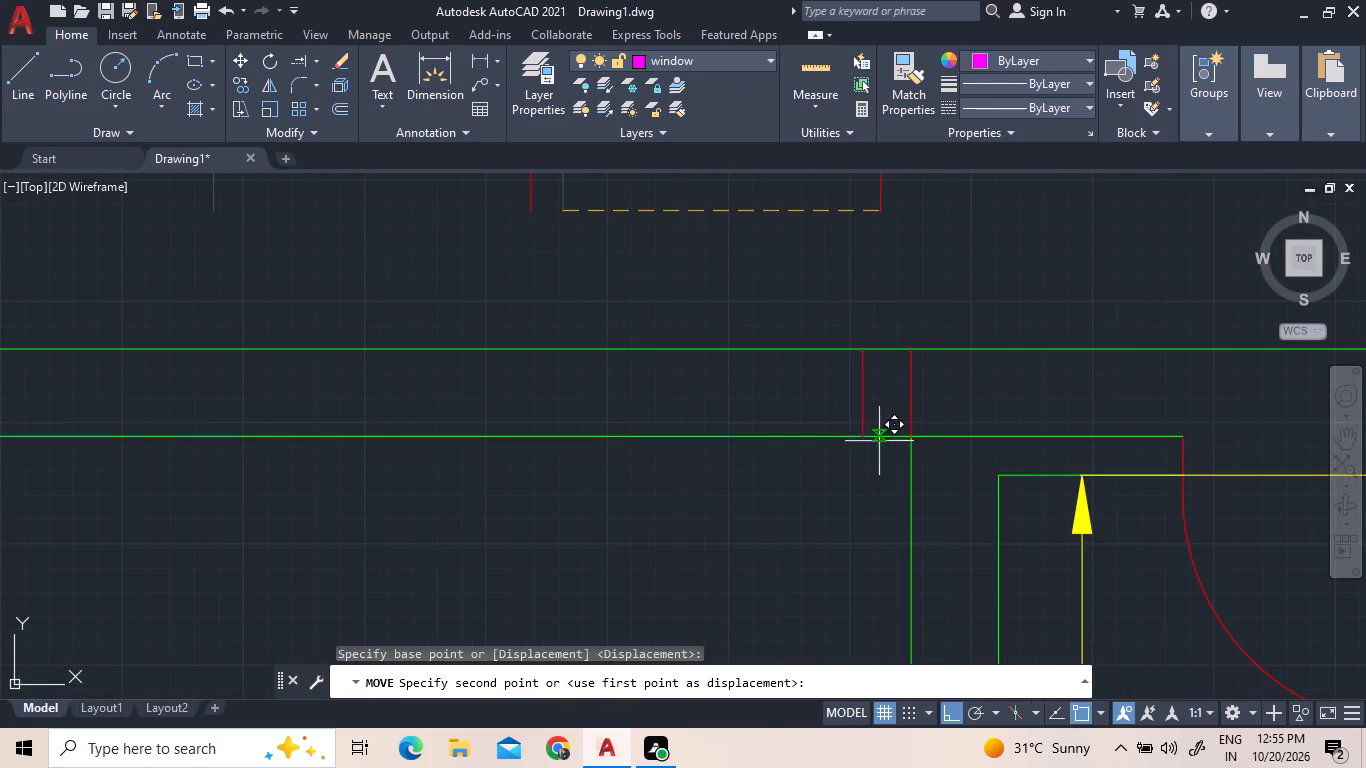
pyautogui.click(868, 437)
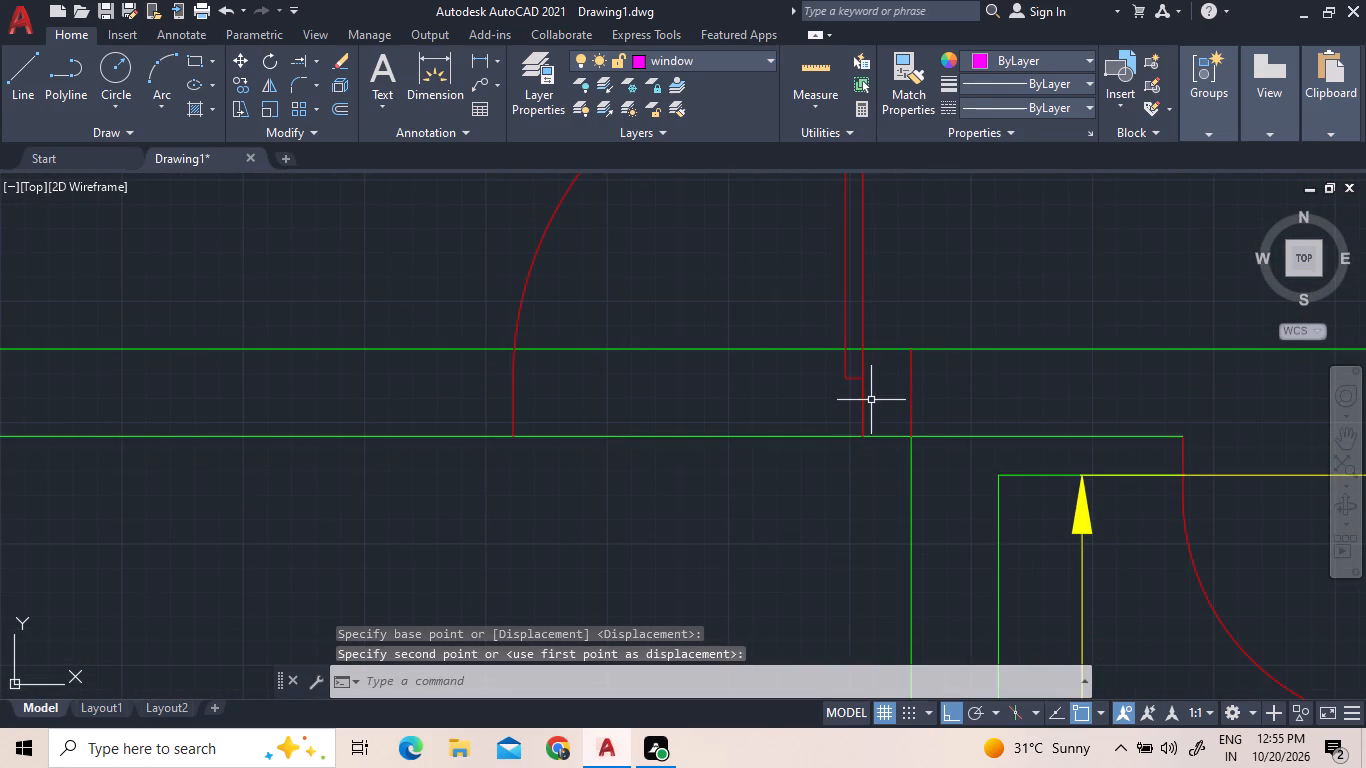
# Trim both south wall lines across the door opening, including the short remnant crossing the door leaf.
pyautogui.scroll(-1, 871, 410)
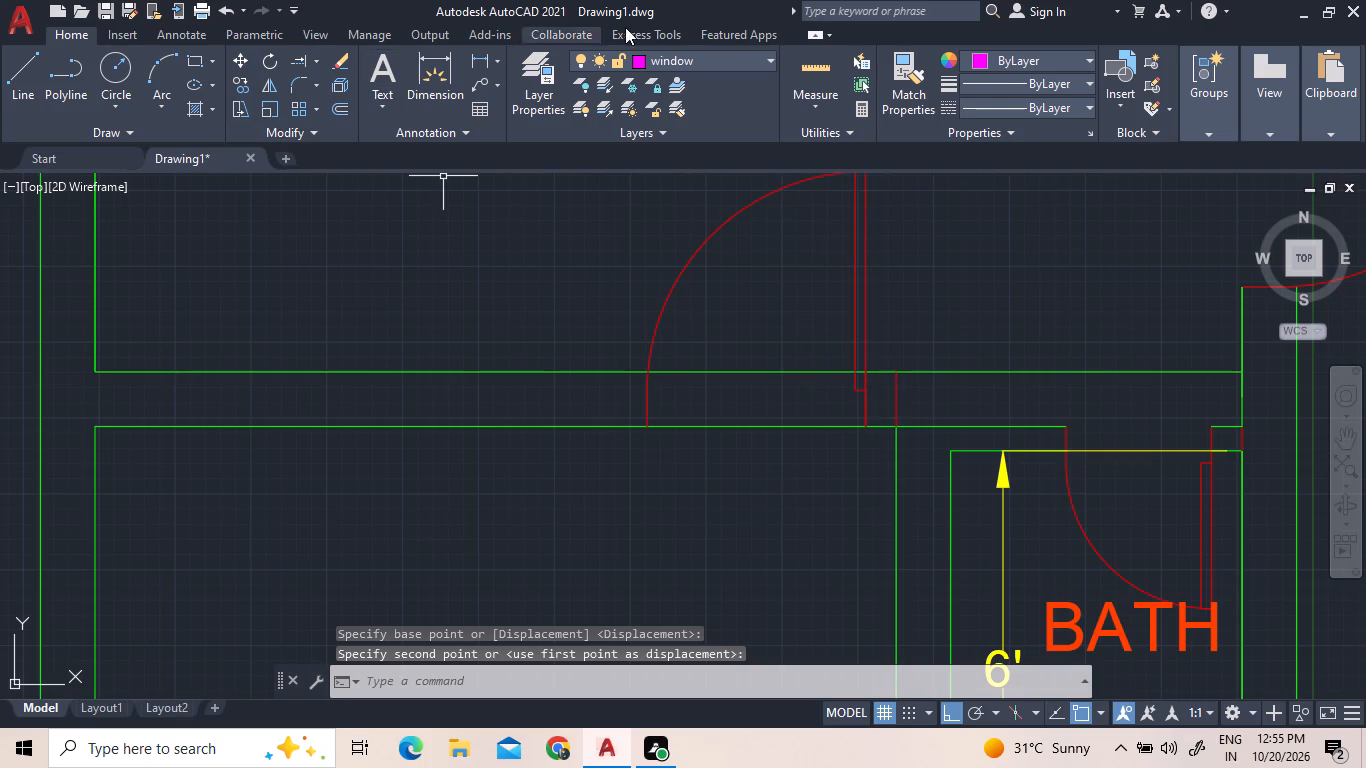
pyautogui.click(318, 59)
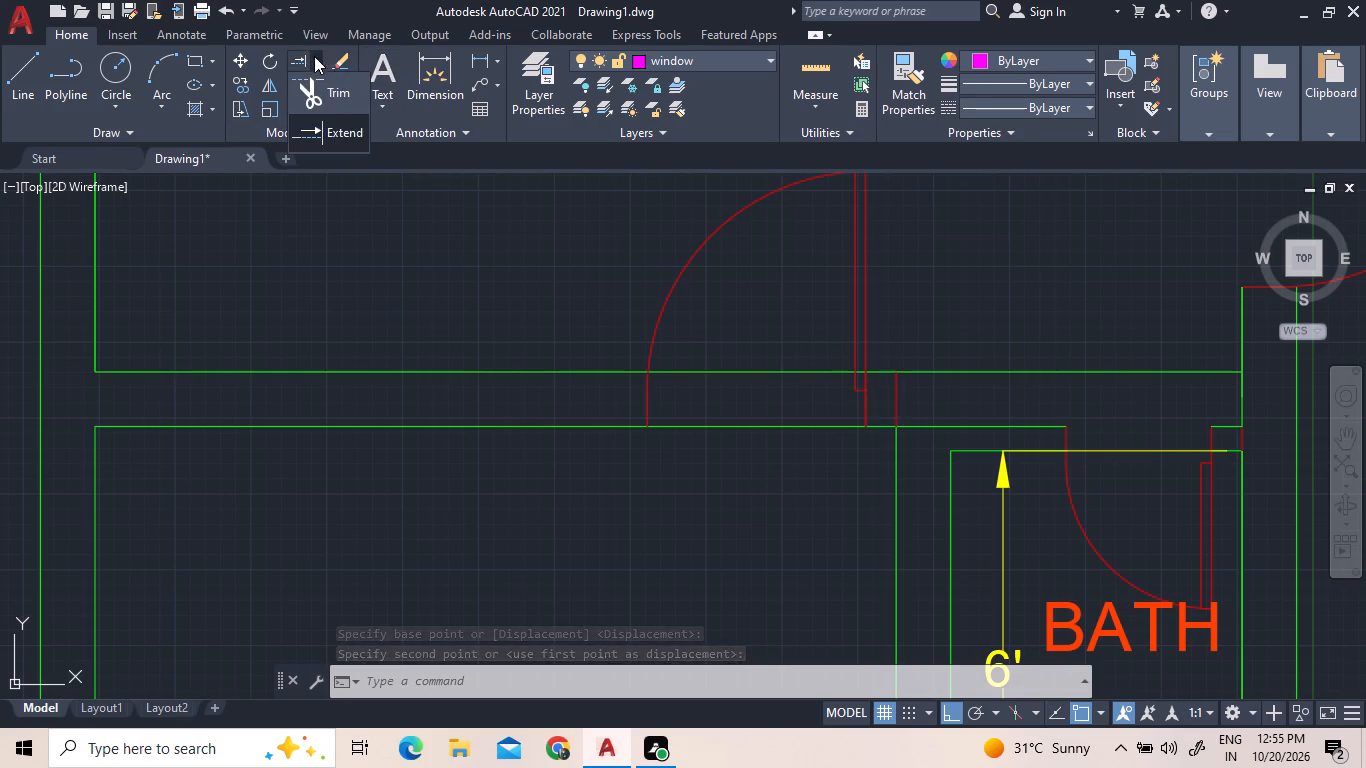
pyautogui.click(320, 90)
pyautogui.click(742, 452)
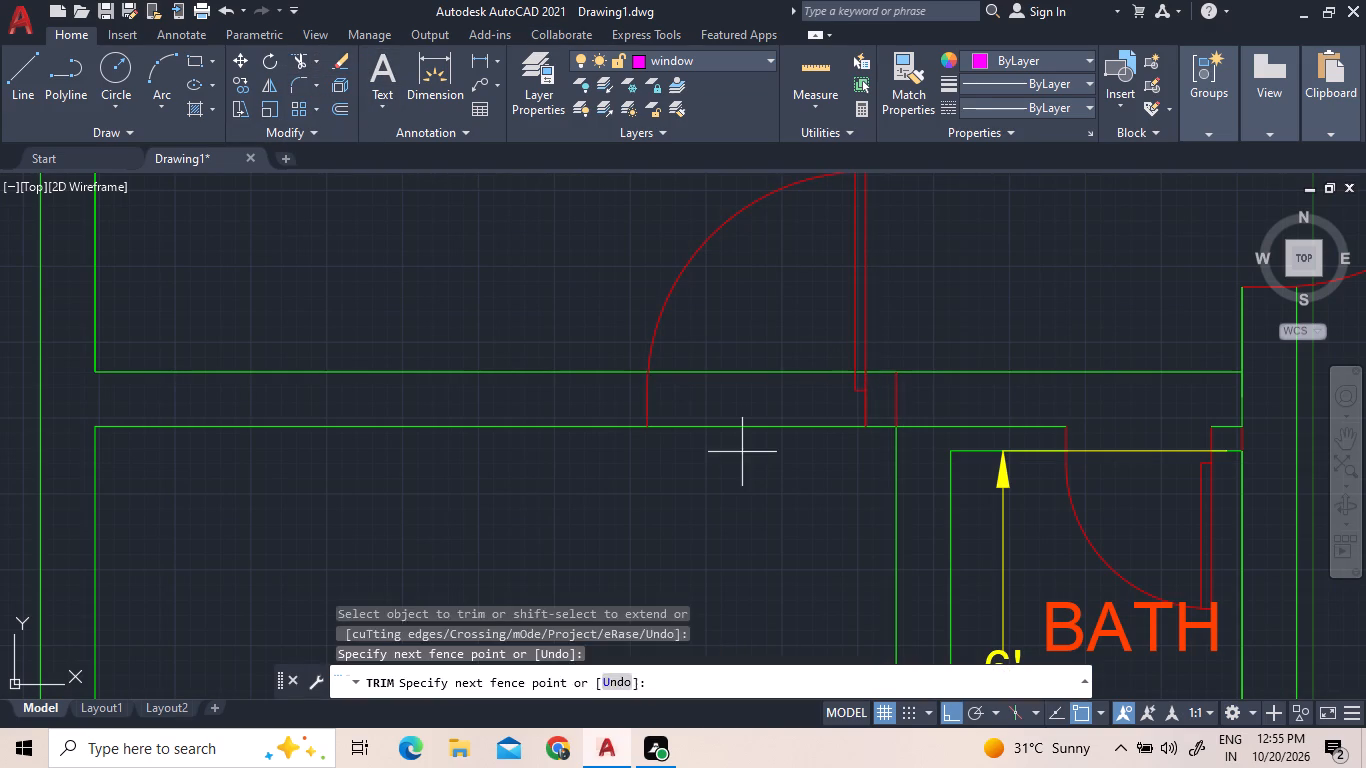
pyautogui.click(756, 333)
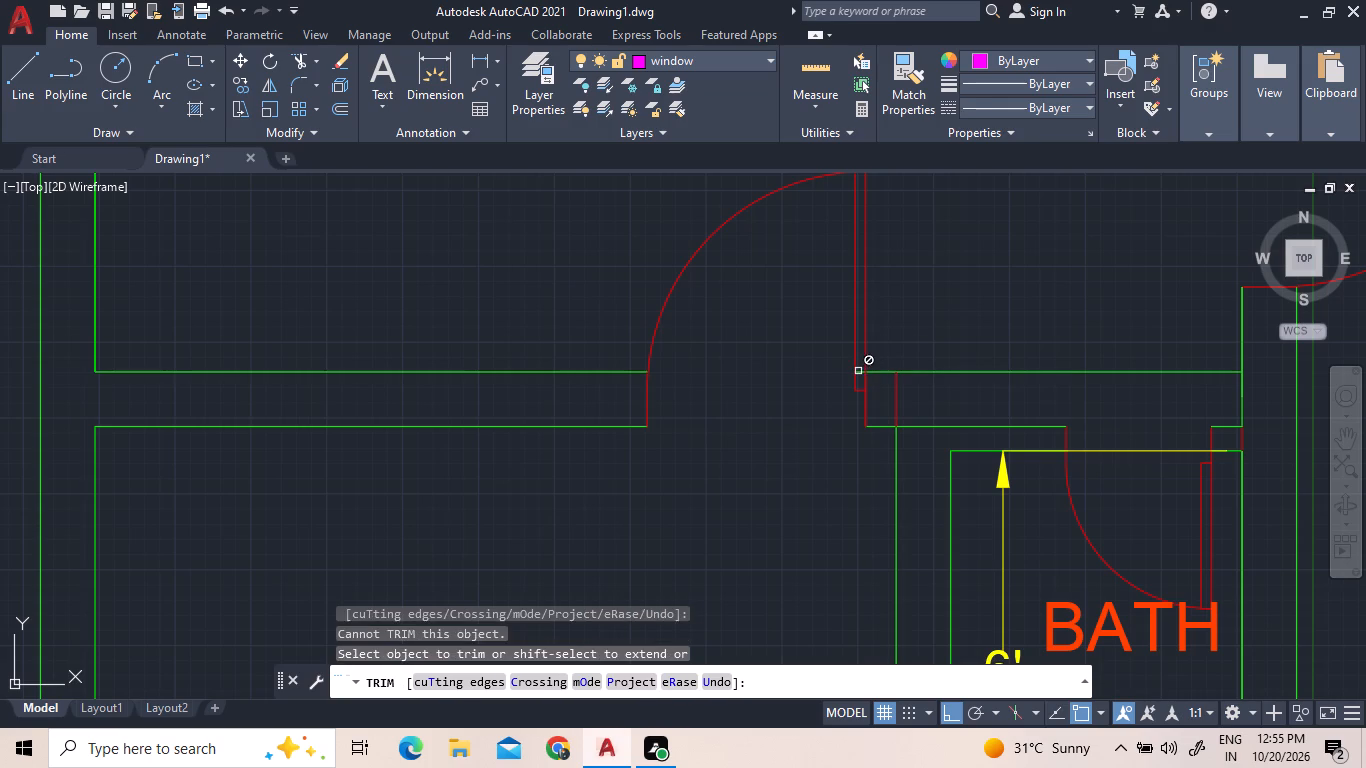
pyautogui.click(858, 371)
pyautogui.scroll(2, 849, 366)
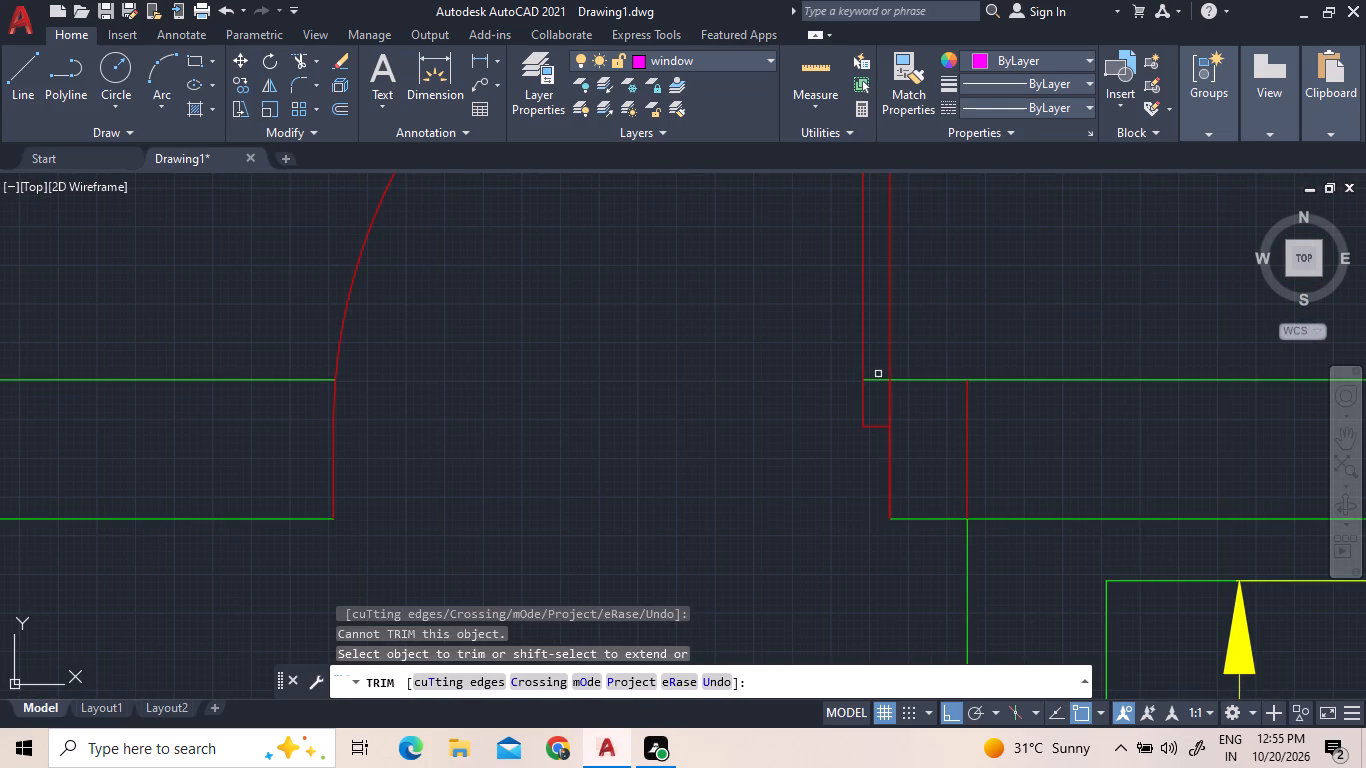
pyautogui.click(879, 380)
pyautogui.scroll(-3, 803, 355)
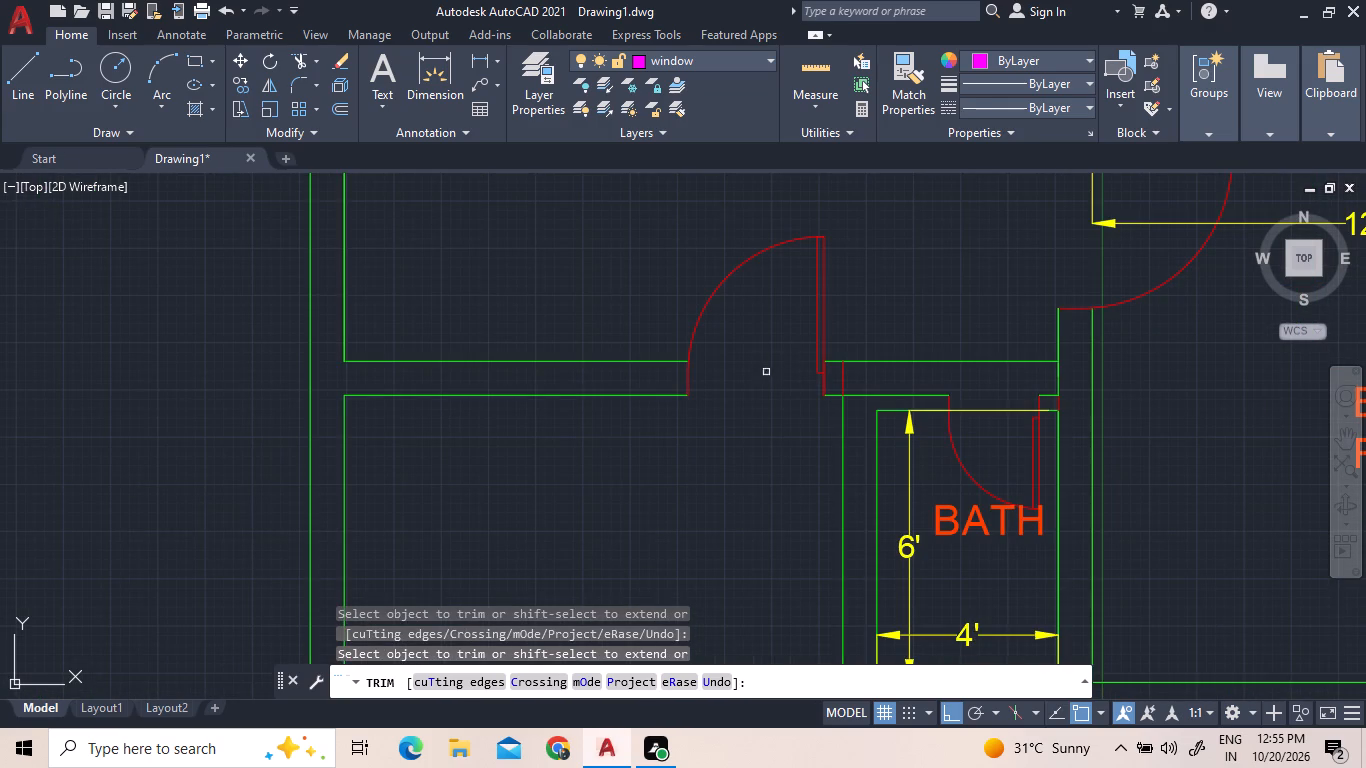
pyautogui.rightClick(734, 390)
pyautogui.click(750, 407)
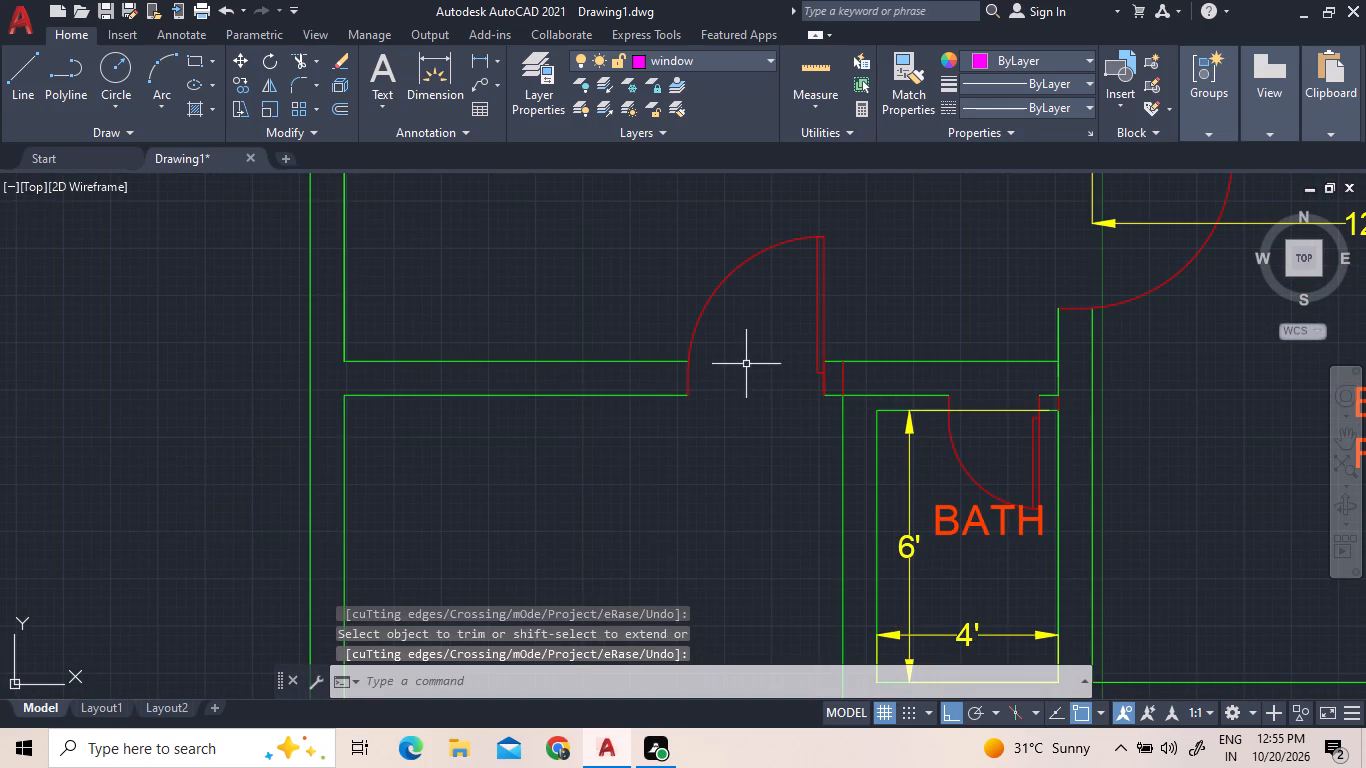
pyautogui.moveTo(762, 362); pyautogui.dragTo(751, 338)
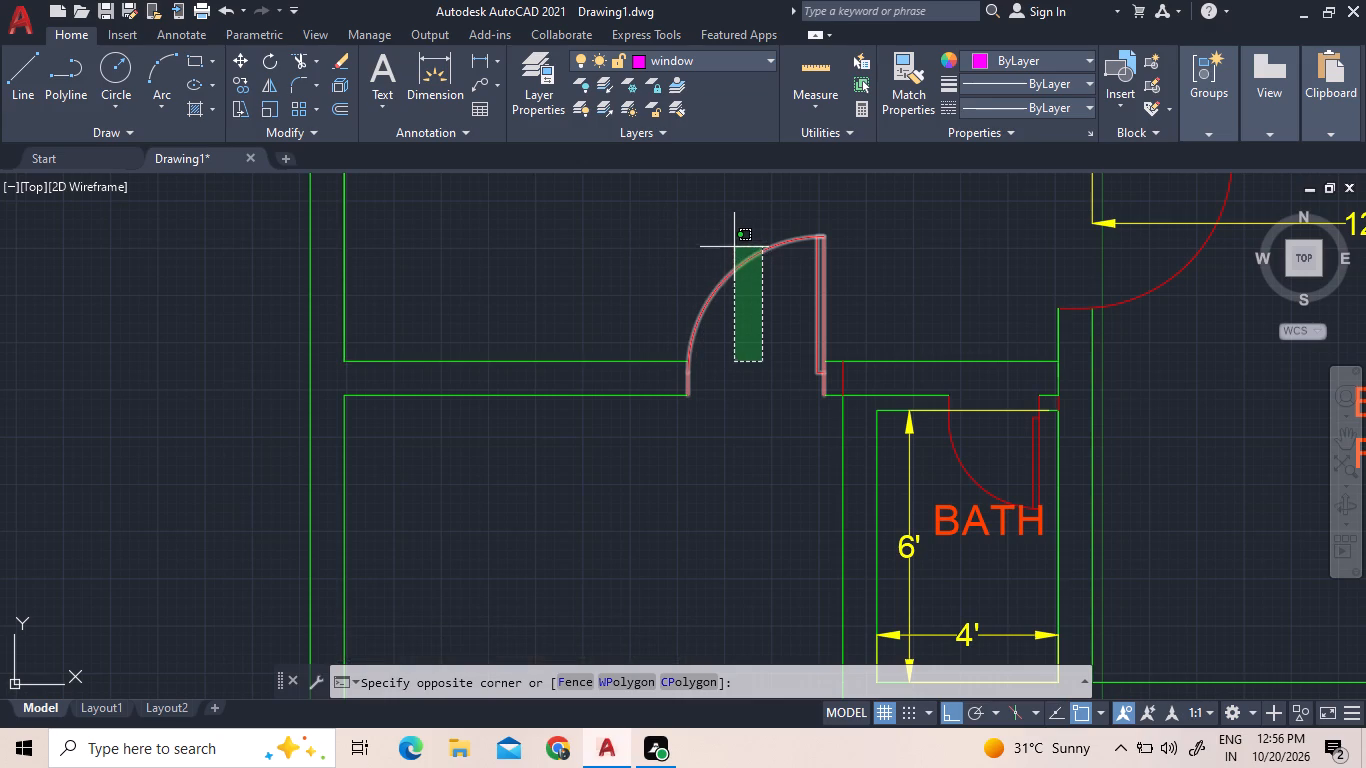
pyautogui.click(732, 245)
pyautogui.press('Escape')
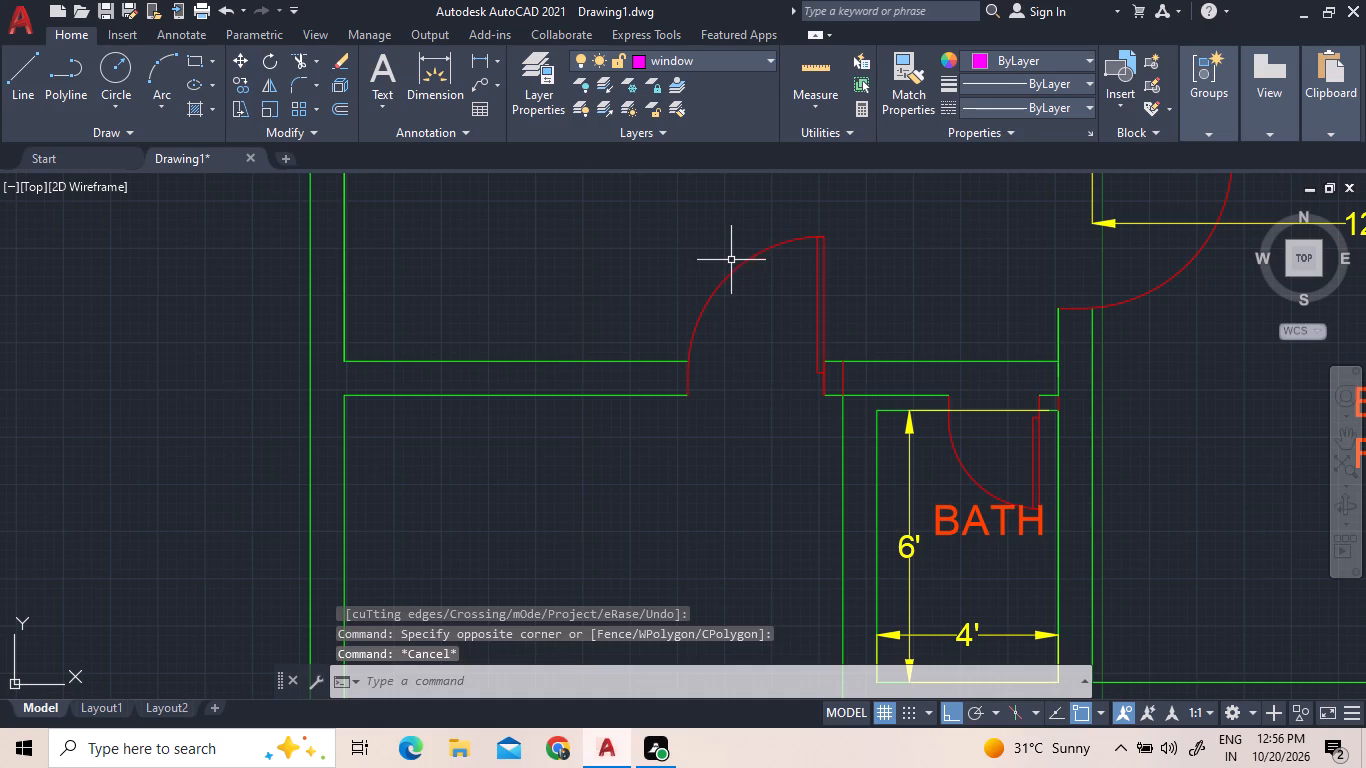
# Narrow the south wall door by 5" from its west side, keeping the hinge side in place.
pyautogui.click(736, 267)
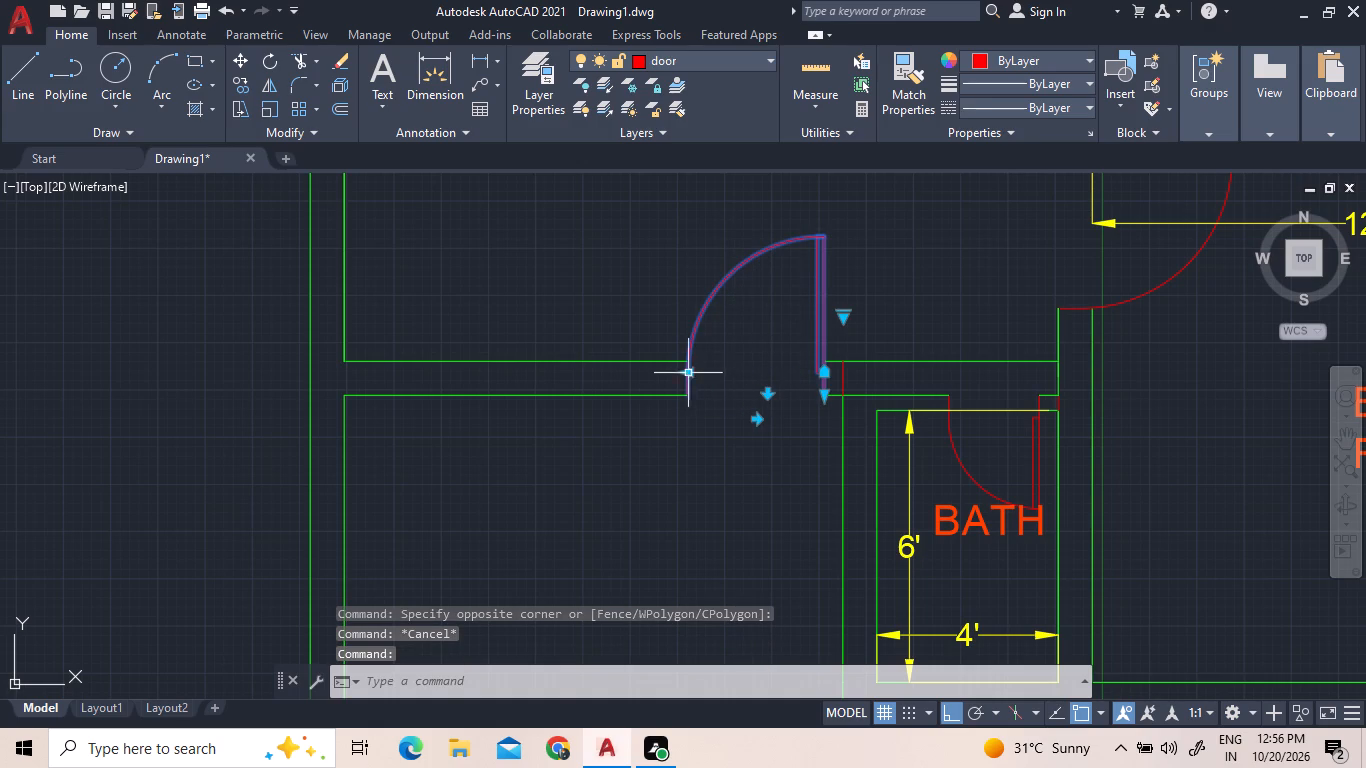
pyautogui.click(687, 374)
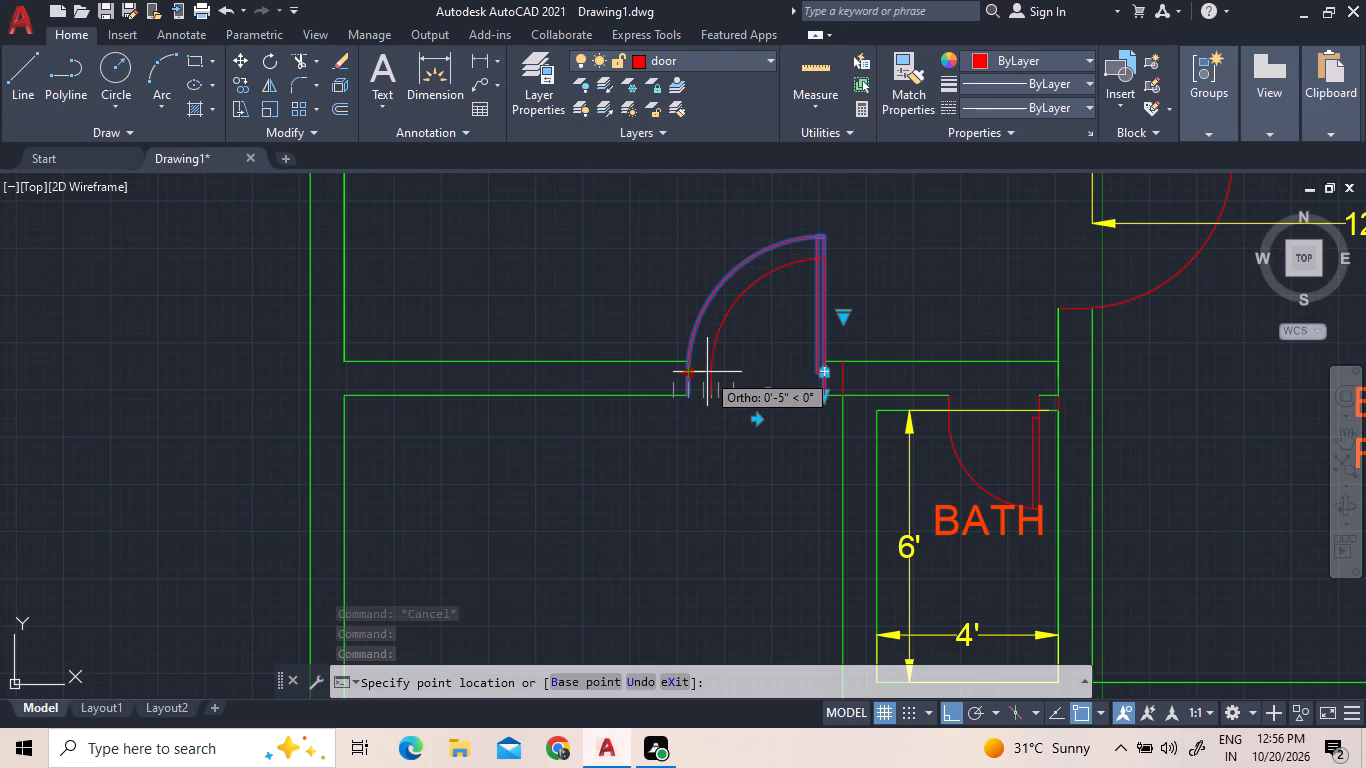
pyautogui.click(709, 371)
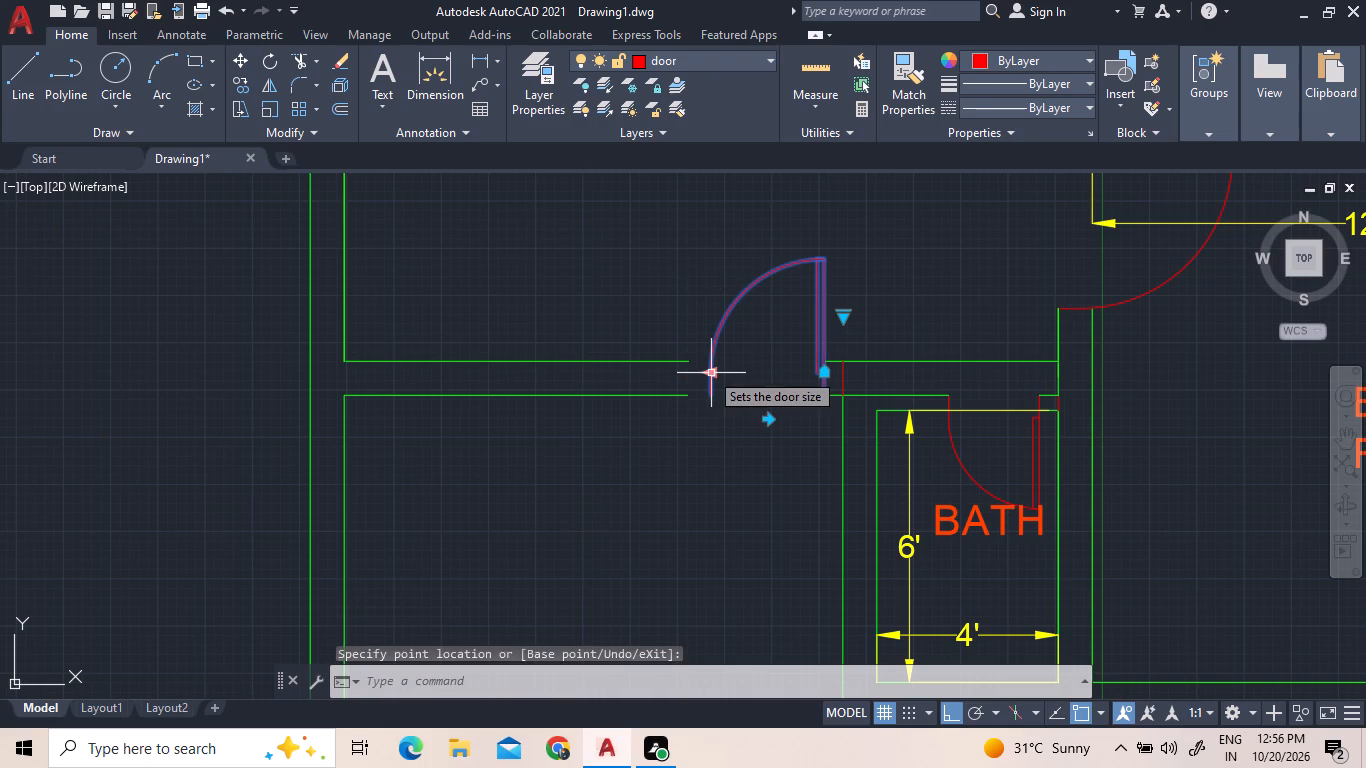
# Extend the two south wall lines west of the door east to the narrowed door's west end.
pyautogui.click(311, 63)
pyautogui.click(319, 129)
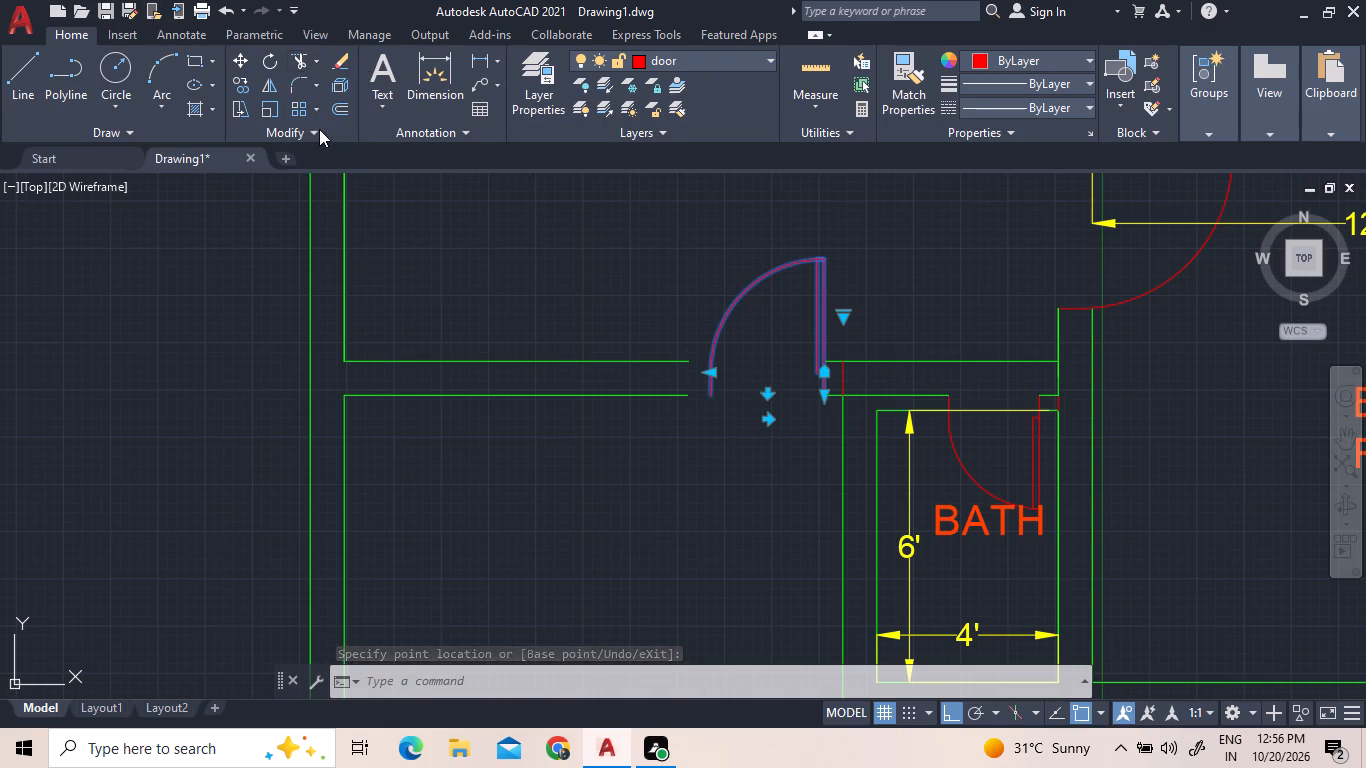
pyautogui.moveTo(626, 474); pyautogui.dragTo(627, 392)
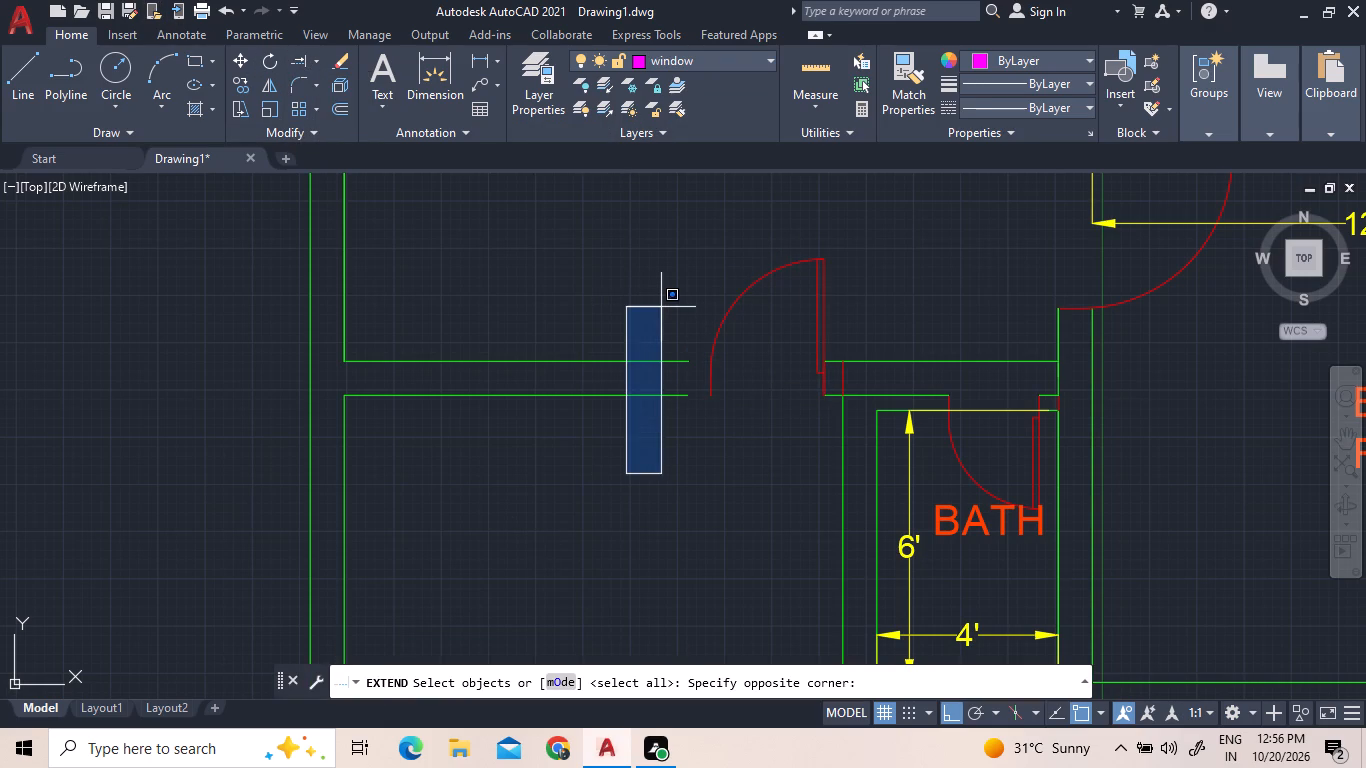
pyautogui.click(663, 307)
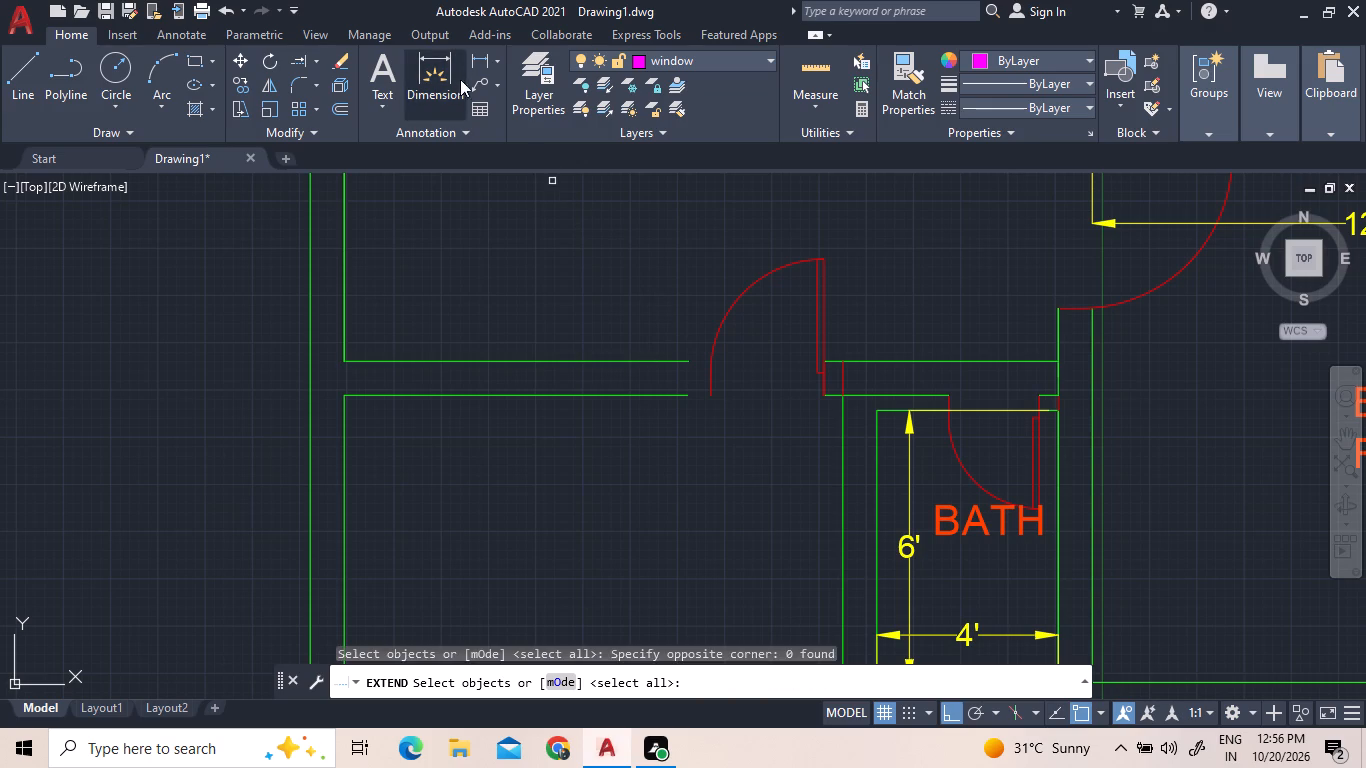
pyautogui.click(299, 61)
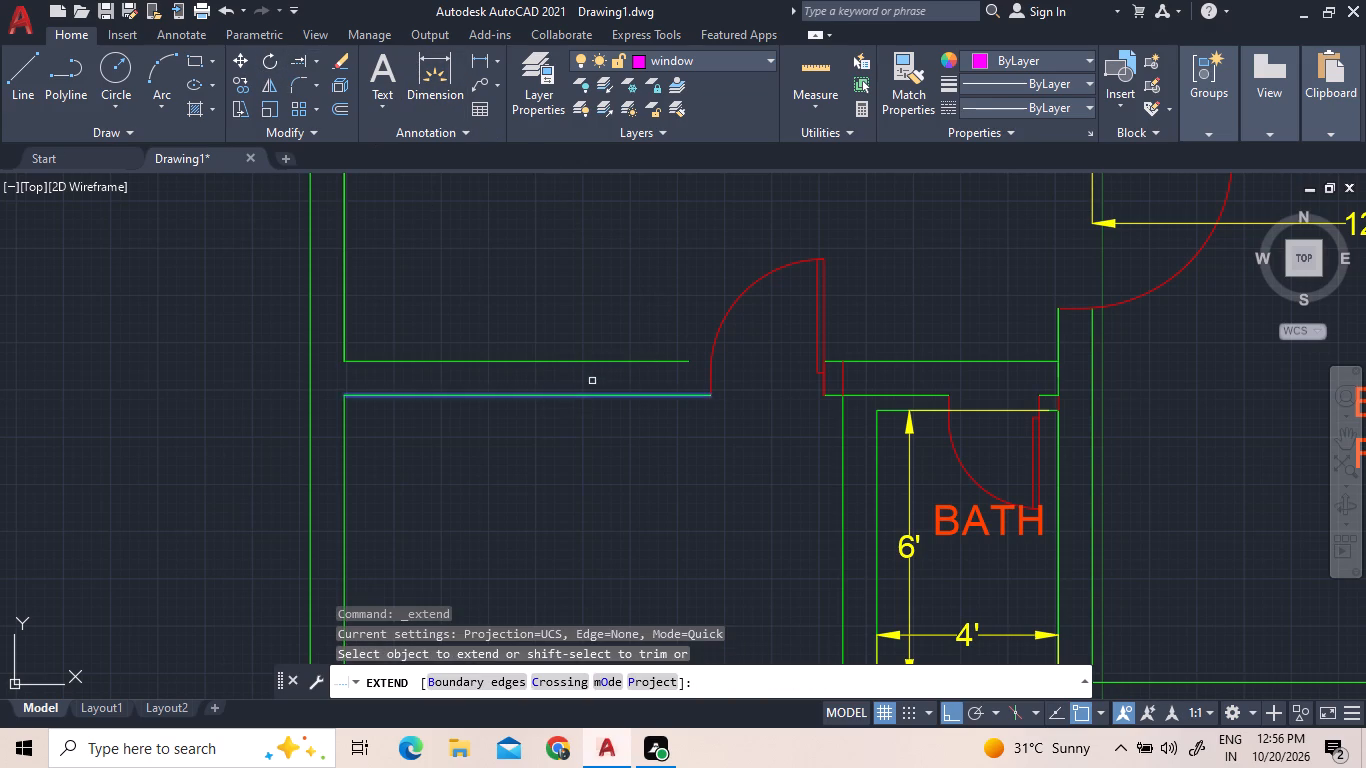
pyautogui.click(670, 364)
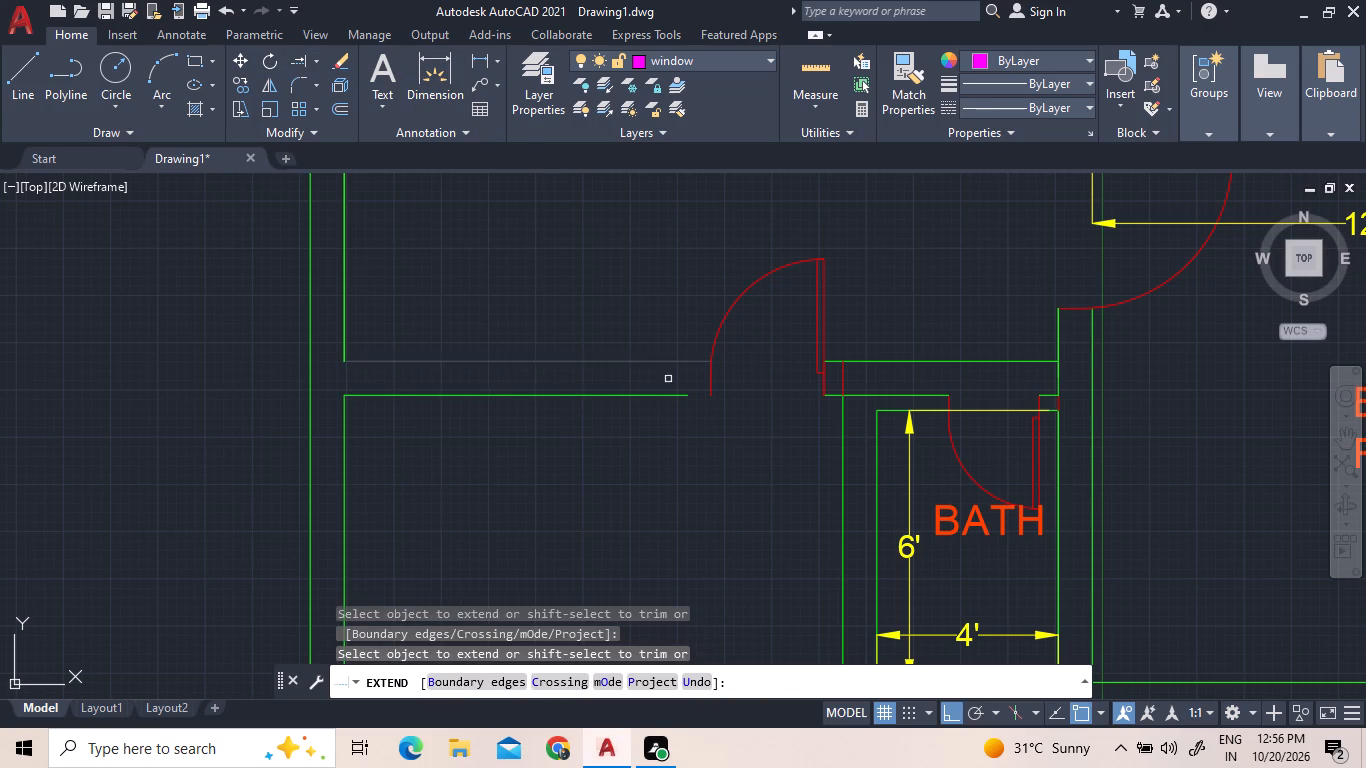
pyautogui.click(667, 396)
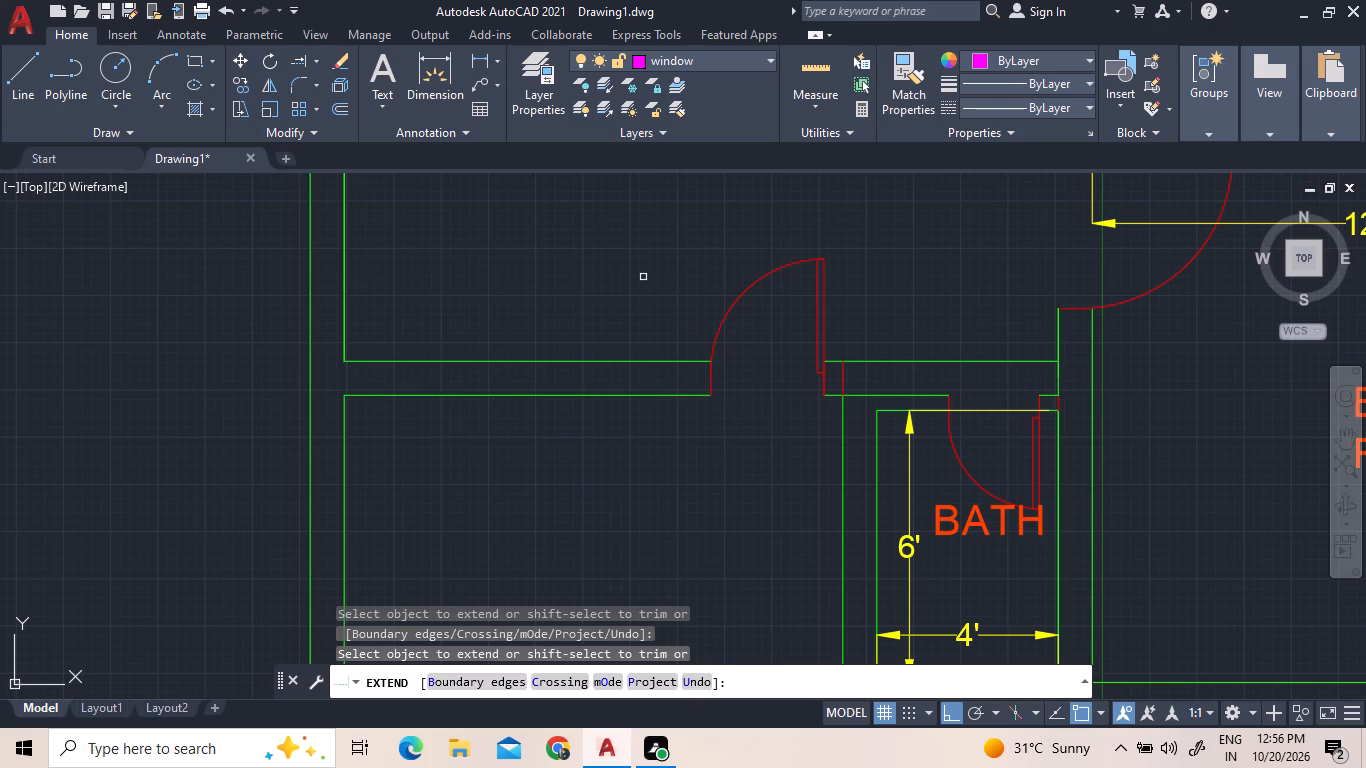
pyautogui.rightClick(638, 282)
pyautogui.click(658, 319)
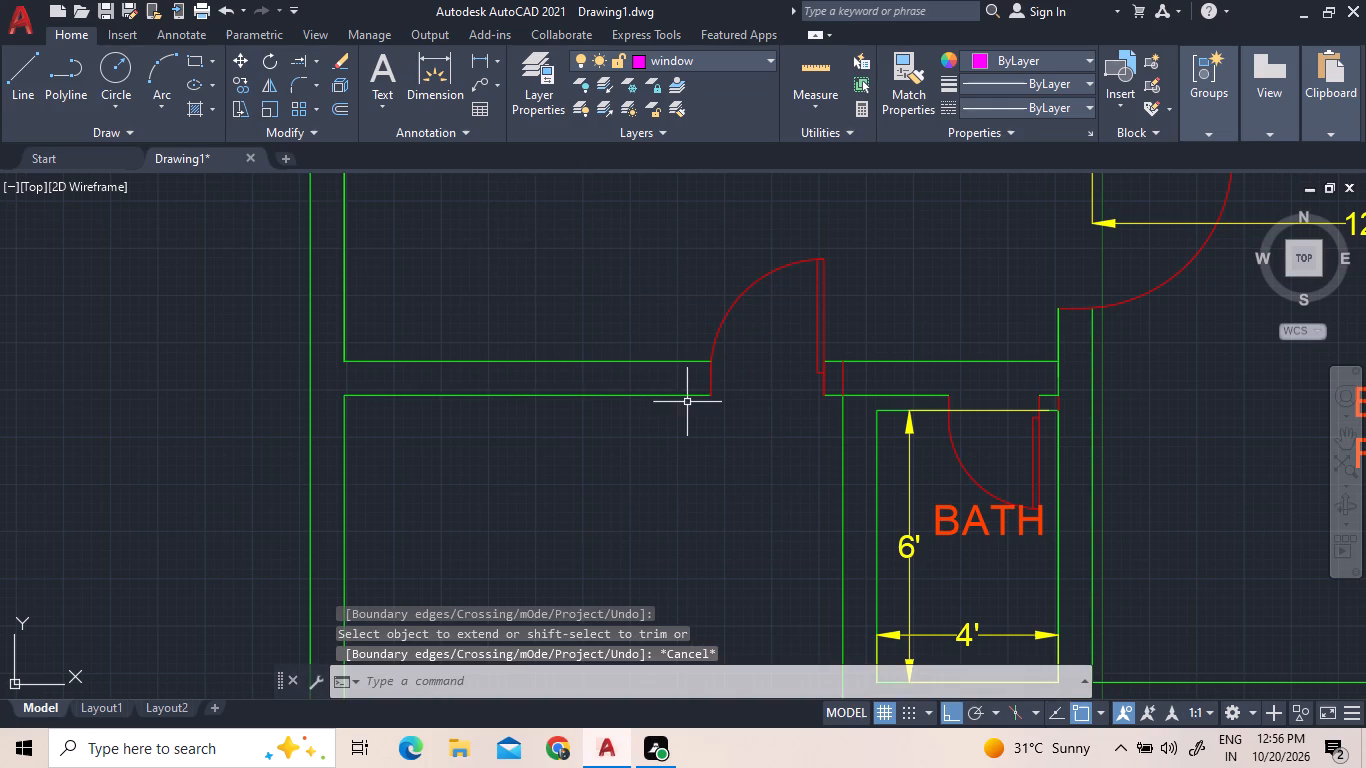
# Mirror the door block about a vertical line at its west end, keeping the original, to form a double door.
pyautogui.moveTo(784, 319); pyautogui.dragTo(772, 290)
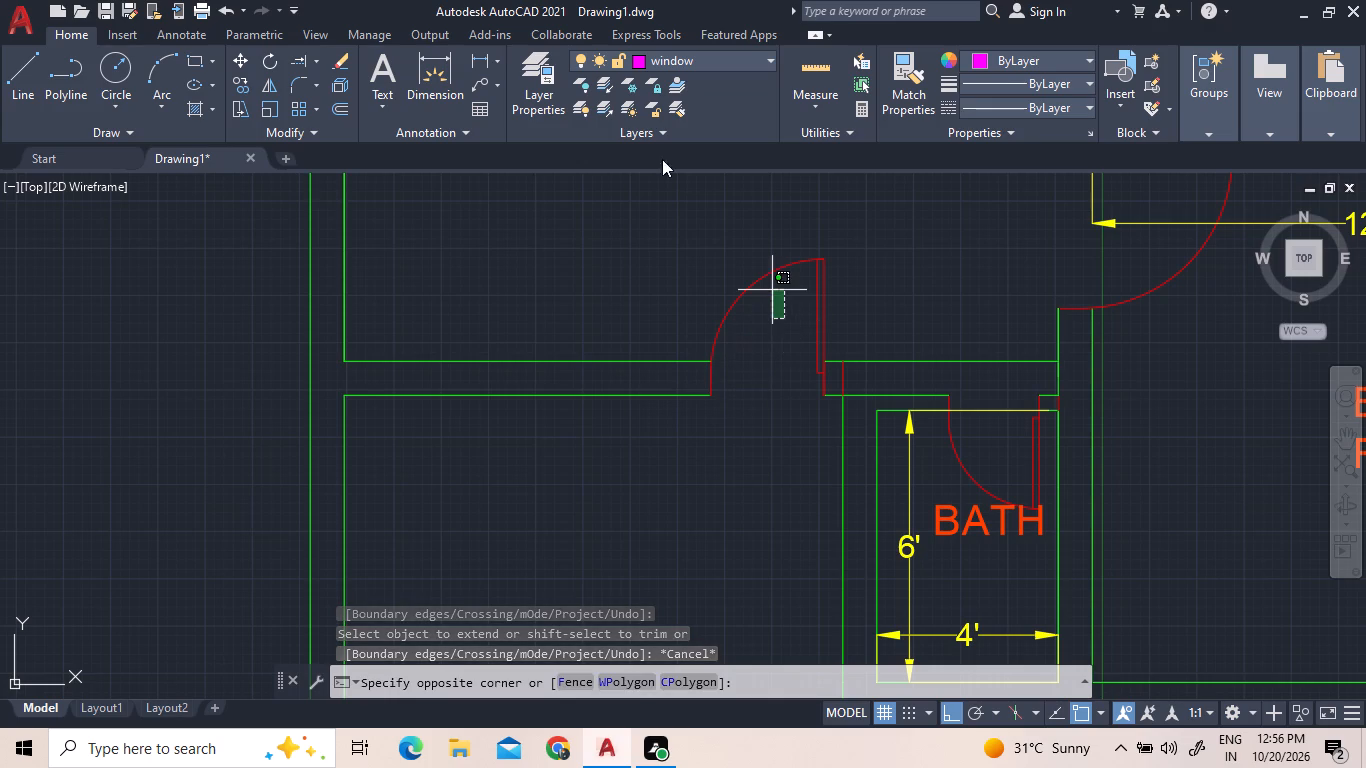
pyautogui.click(651, 217)
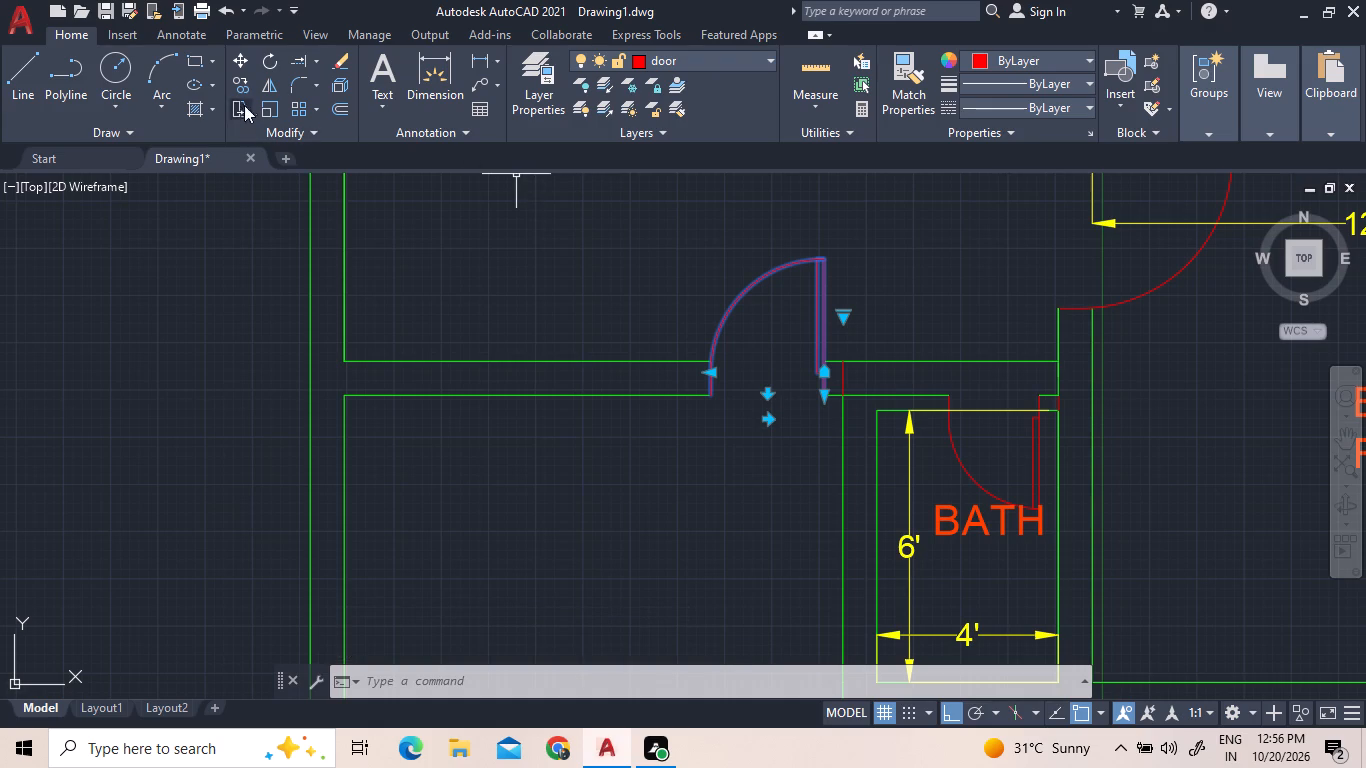
pyautogui.click(266, 89)
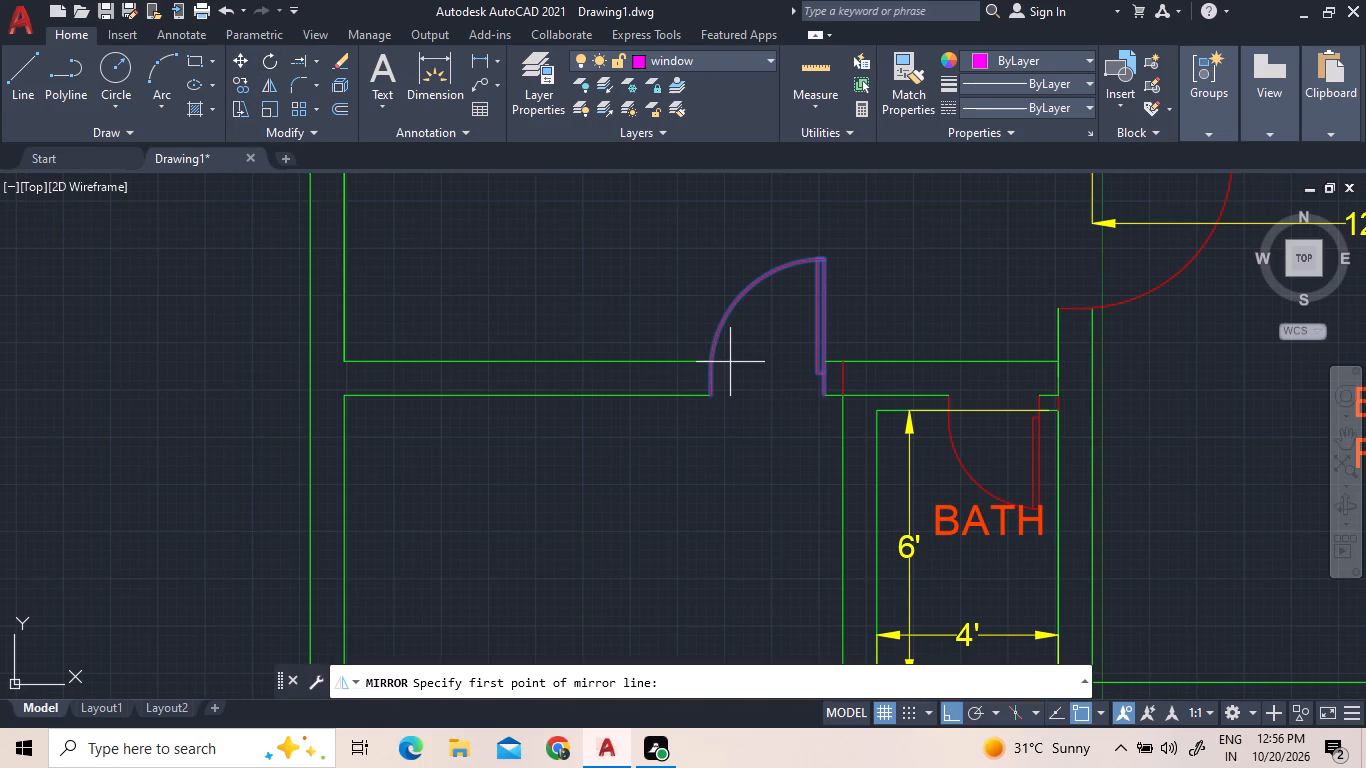
pyautogui.click(710, 402)
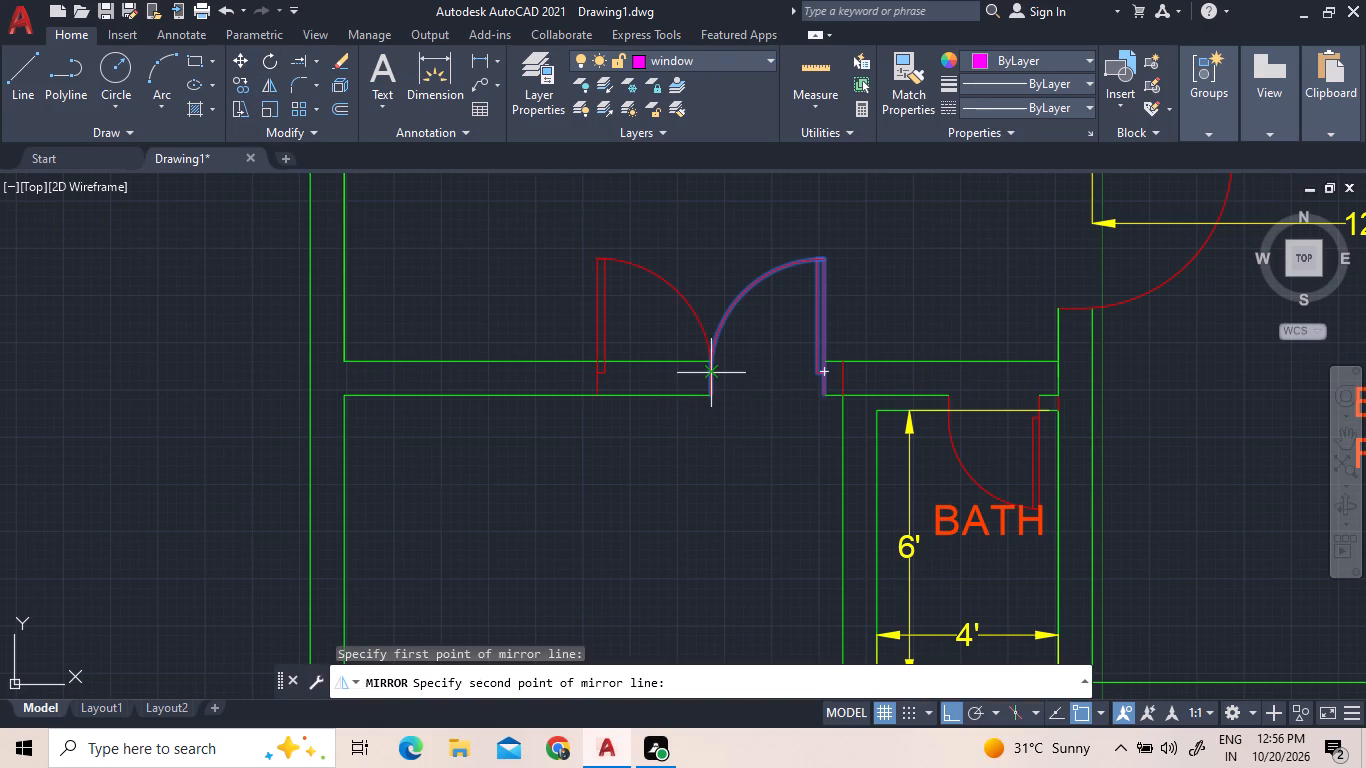
pyautogui.click(707, 357)
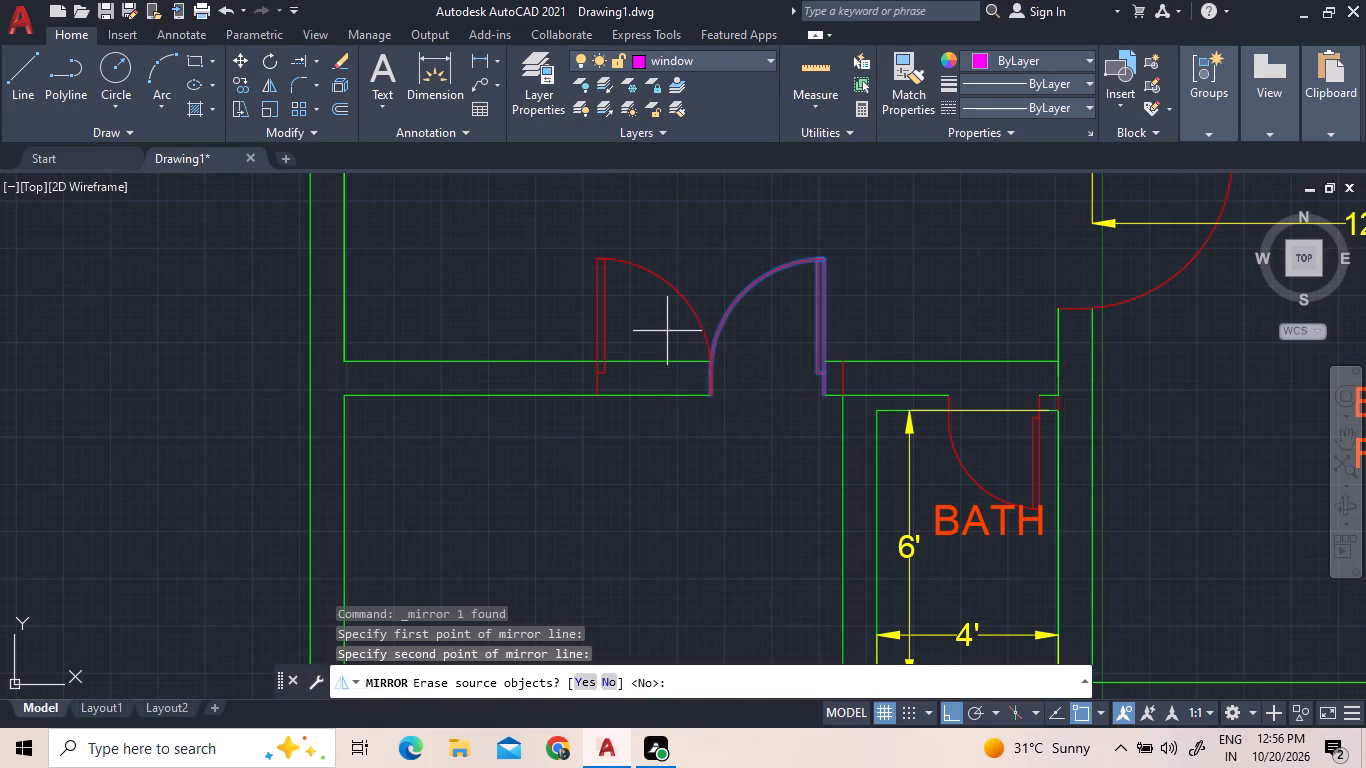
pyautogui.rightClick(668, 326)
pyautogui.click(691, 339)
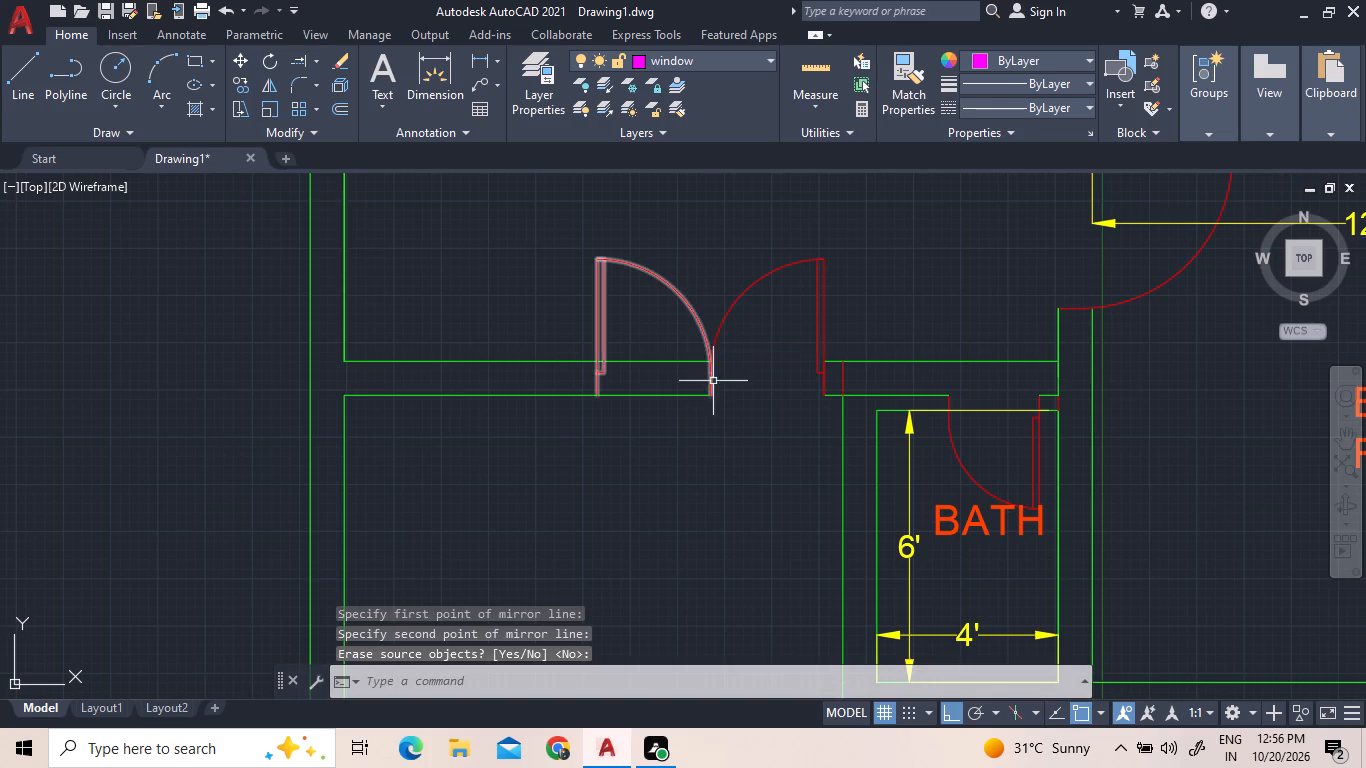
# Trim both south wall lines across the double door's west leaf opening, including the short remnant crossing the leaf.
pyautogui.scroll(3, 714, 392)
pyautogui.scroll(-1, 730, 429)
pyautogui.scroll(-2, 674, 371)
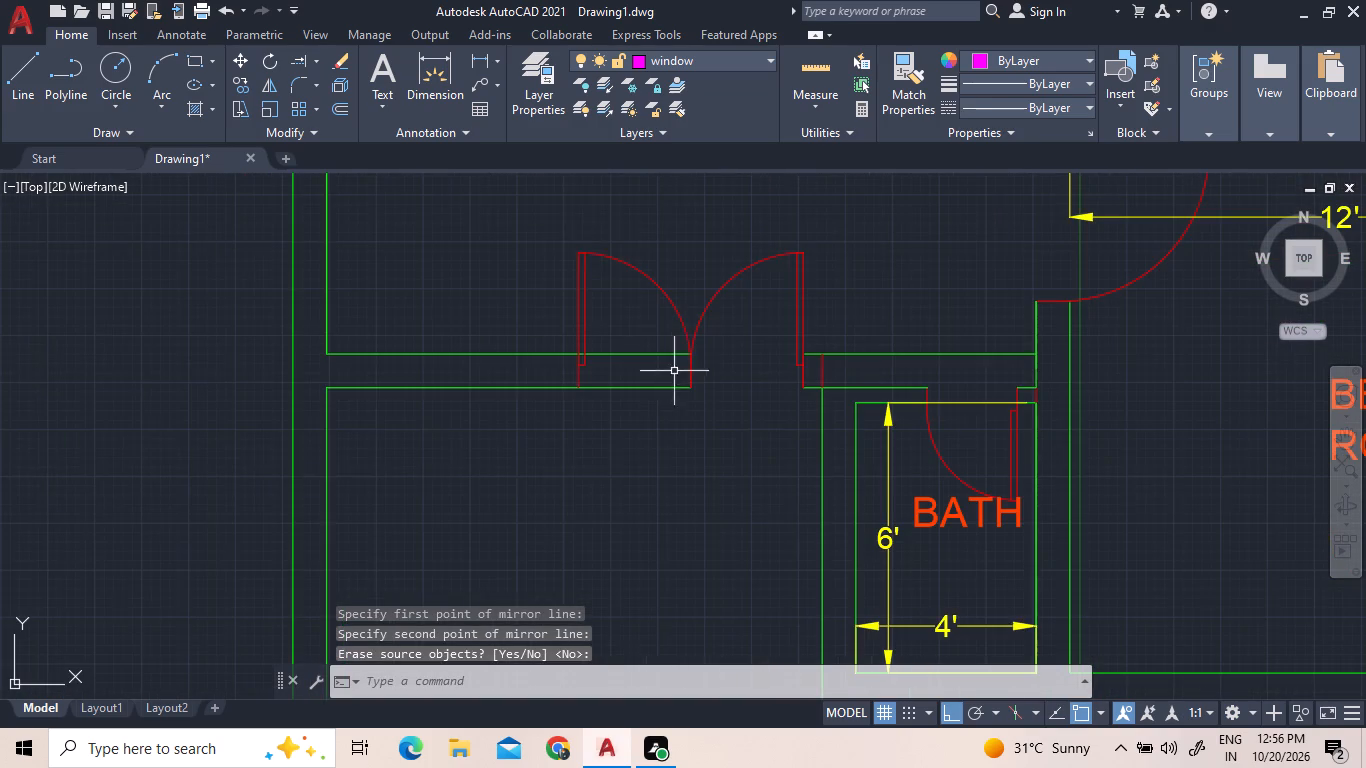
pyautogui.click(314, 62)
pyautogui.click(324, 84)
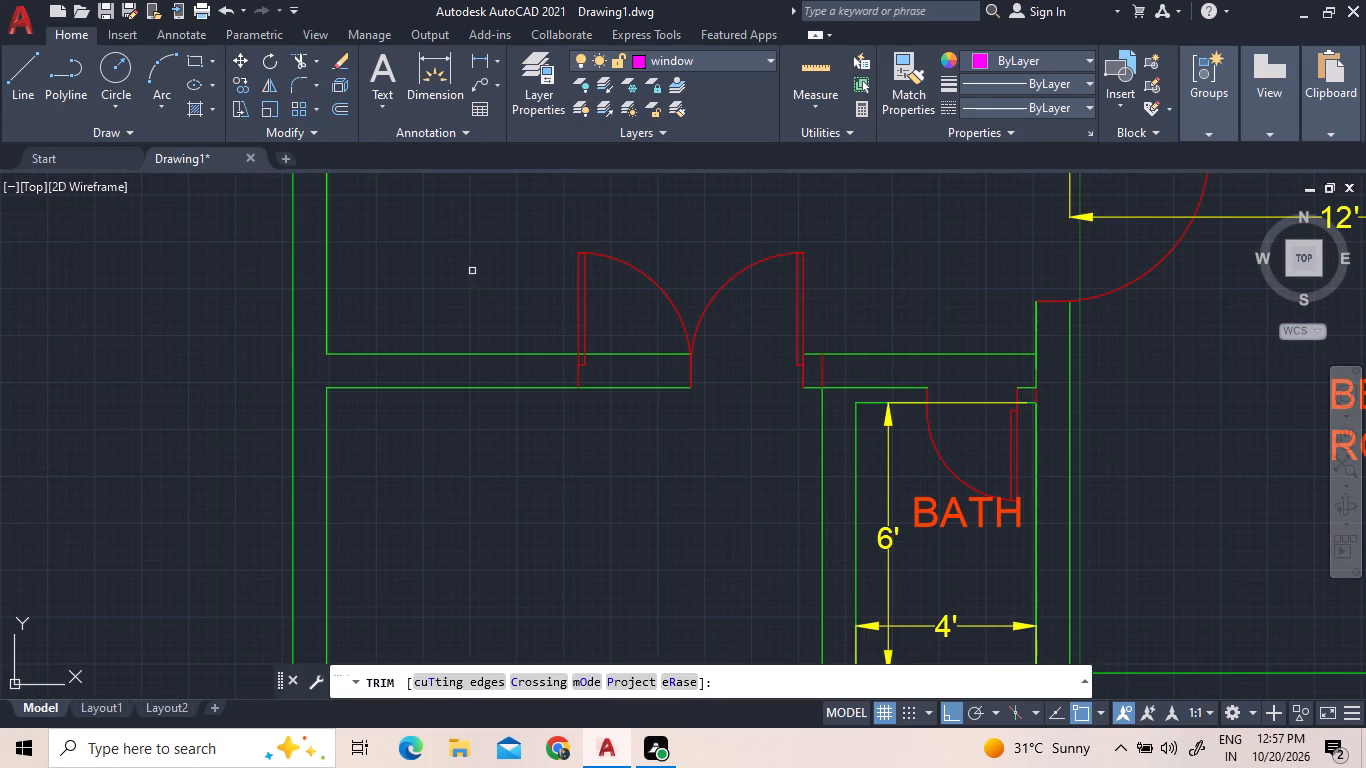
pyautogui.click(605, 351)
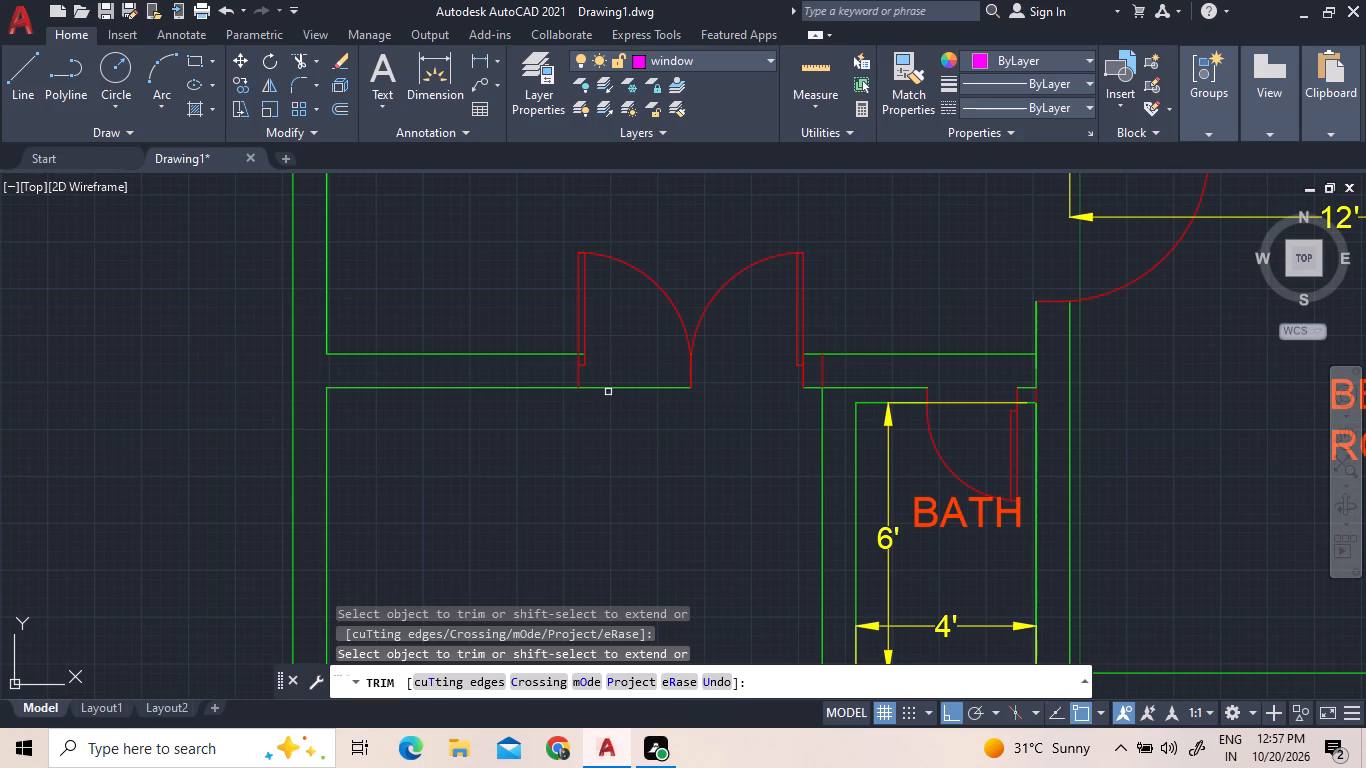
pyautogui.click(609, 384)
pyautogui.click(603, 405)
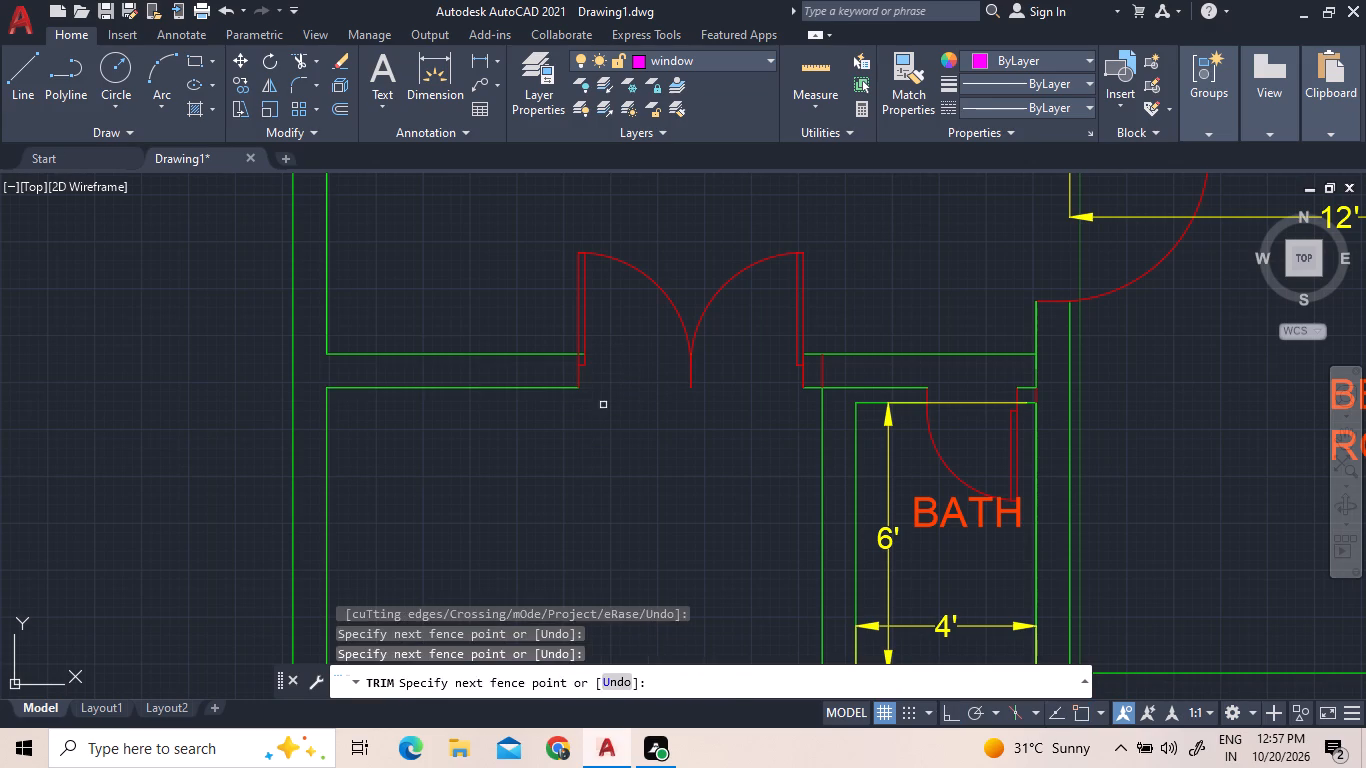
pyautogui.scroll(3, 585, 366)
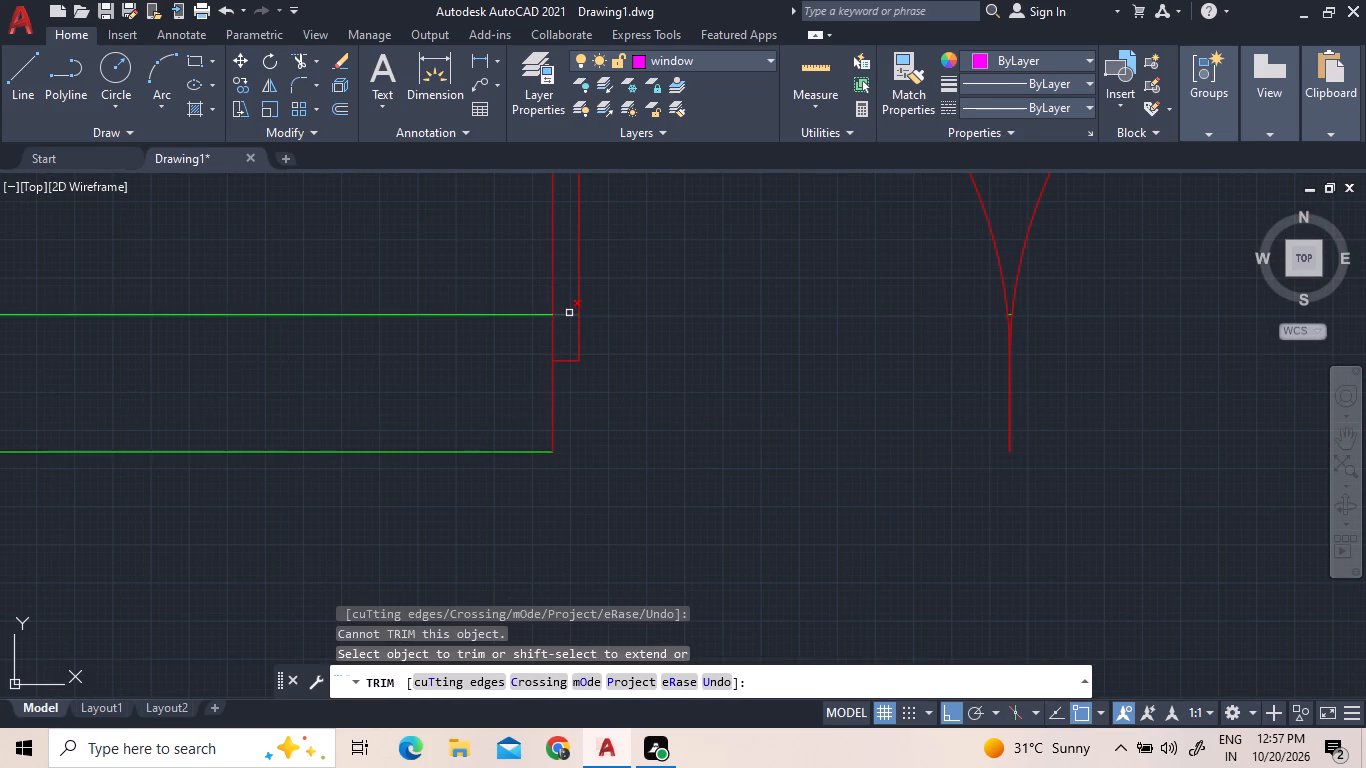
pyautogui.click(569, 313)
pyautogui.scroll(-4, 598, 356)
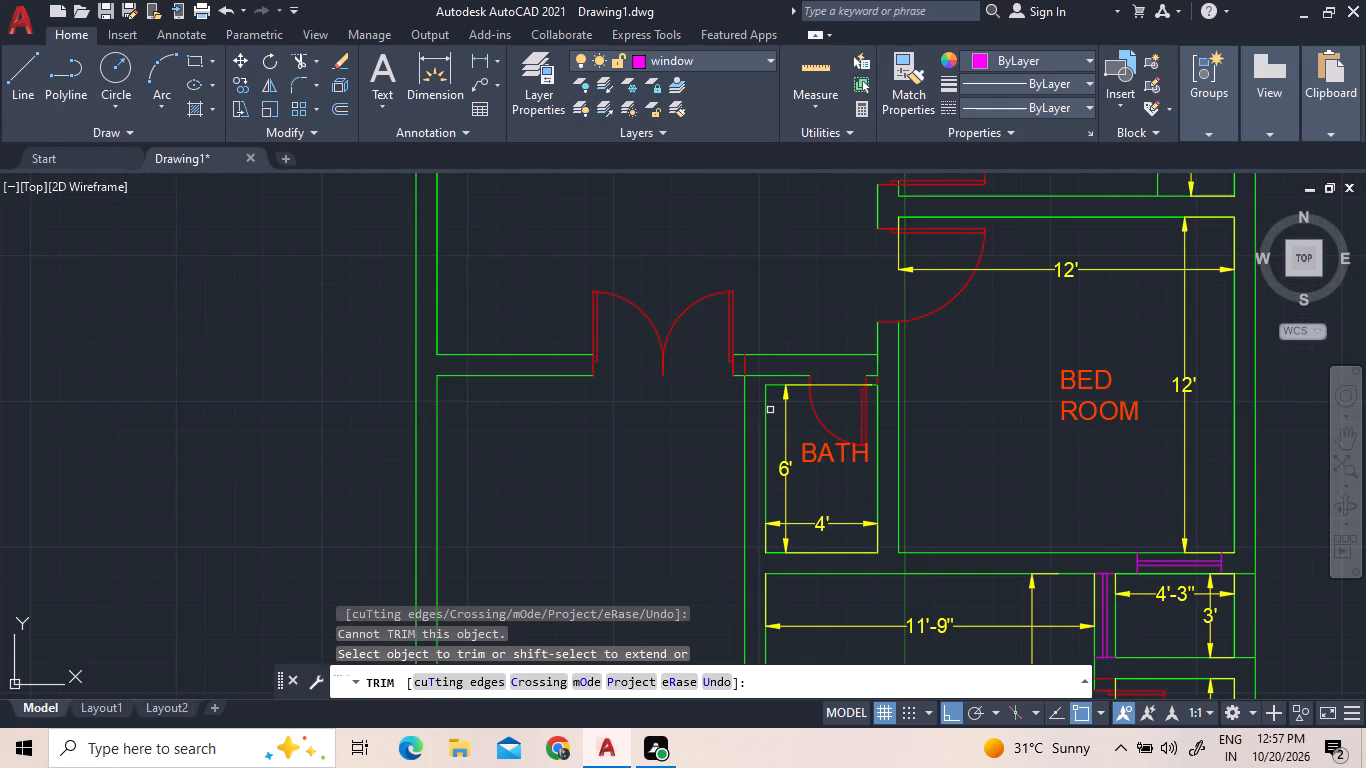
# Trim away the short red vertical line crossing the south wall just east of the double door.
pyautogui.scroll(1, 812, 401)
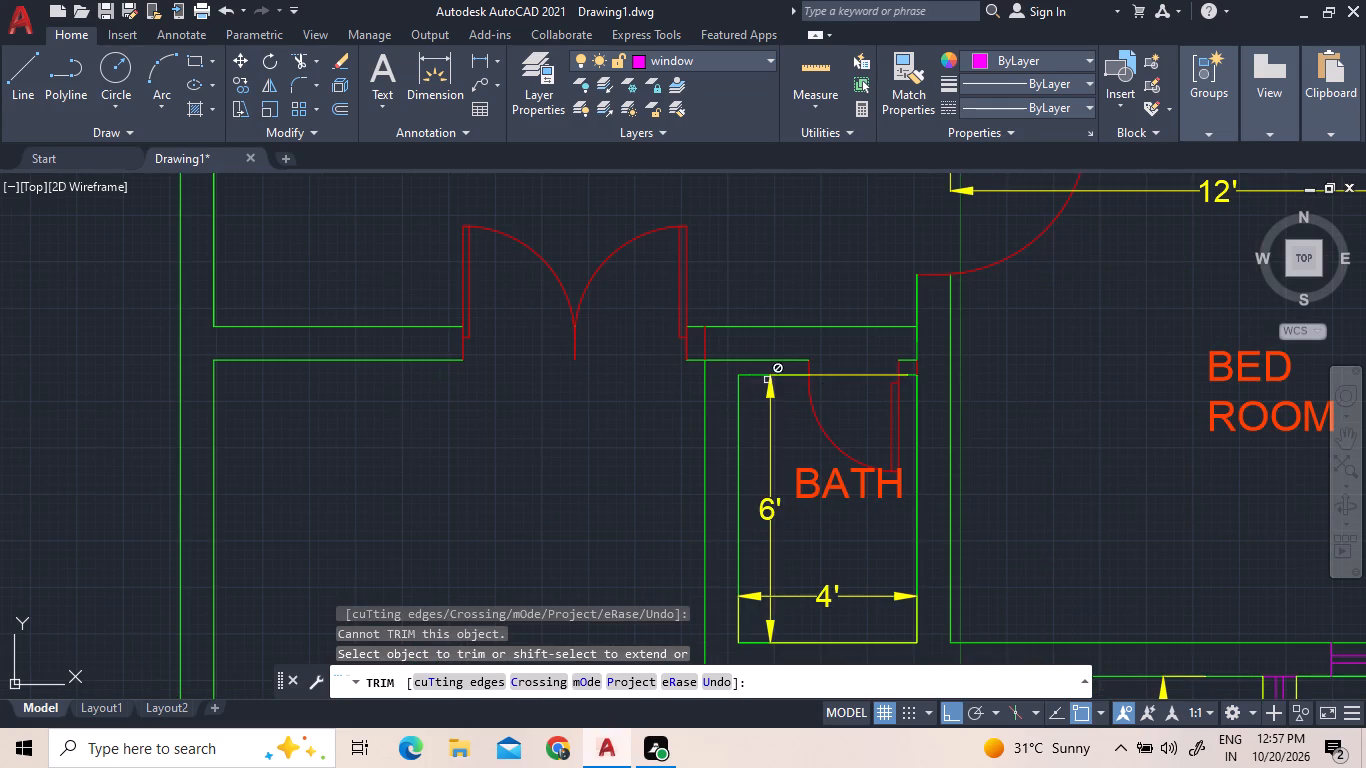
pyautogui.click(702, 343)
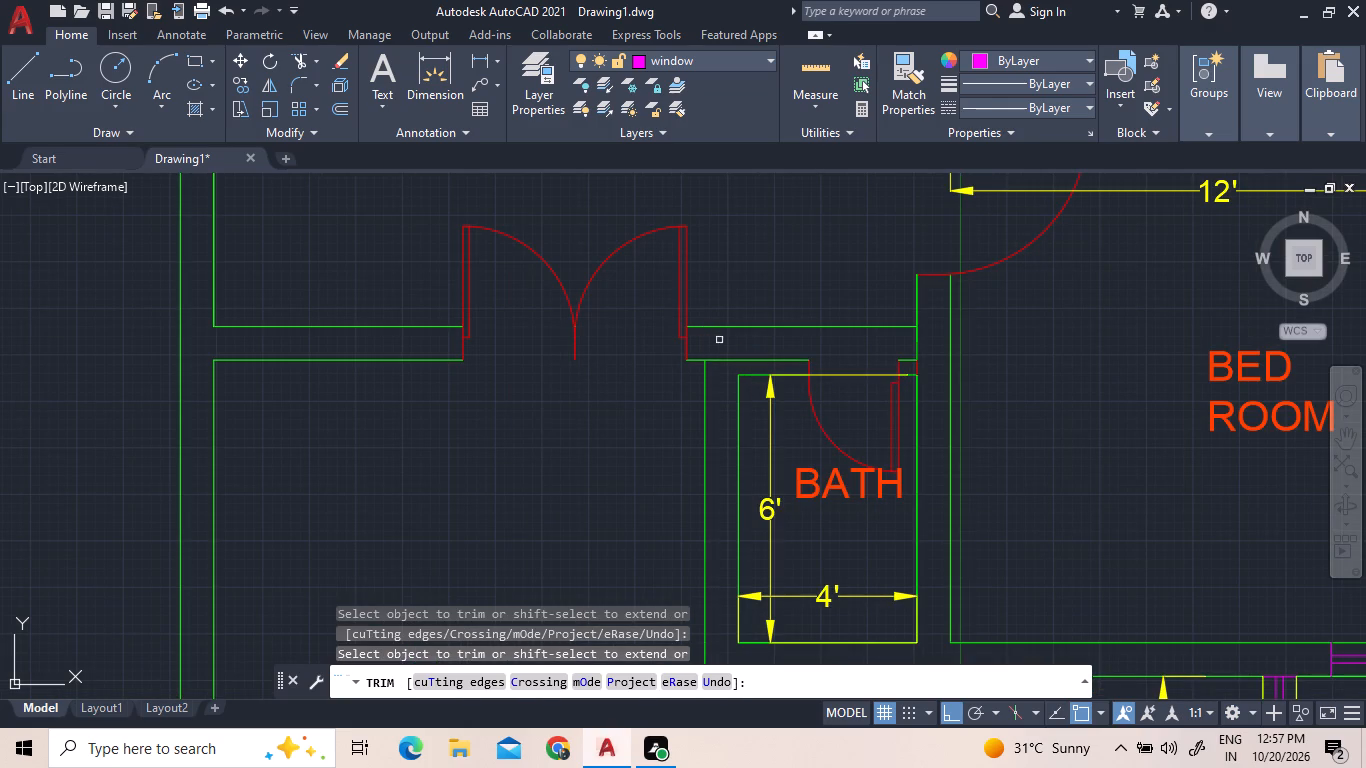
# Extend the bath's west wall line north through both lines of the wall above it.
pyautogui.click(309, 63)
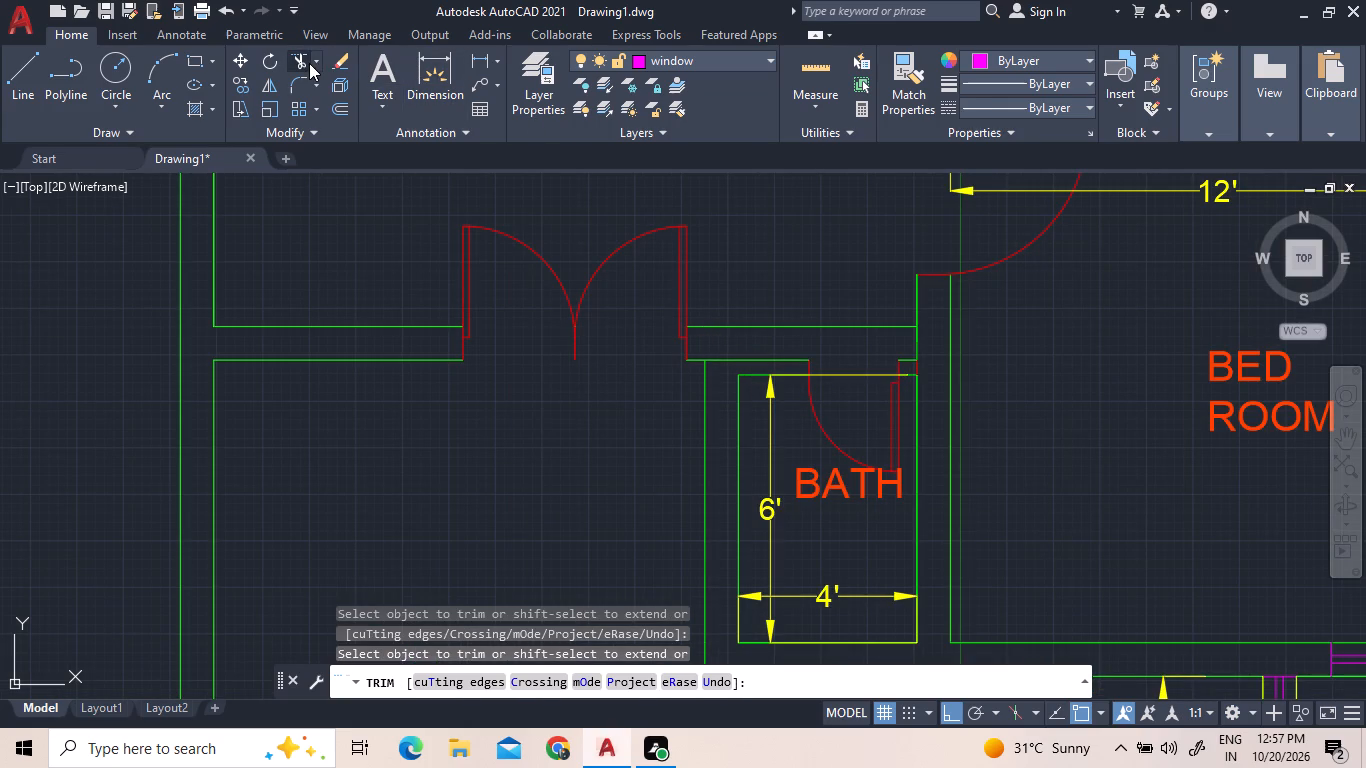
pyautogui.click(311, 60)
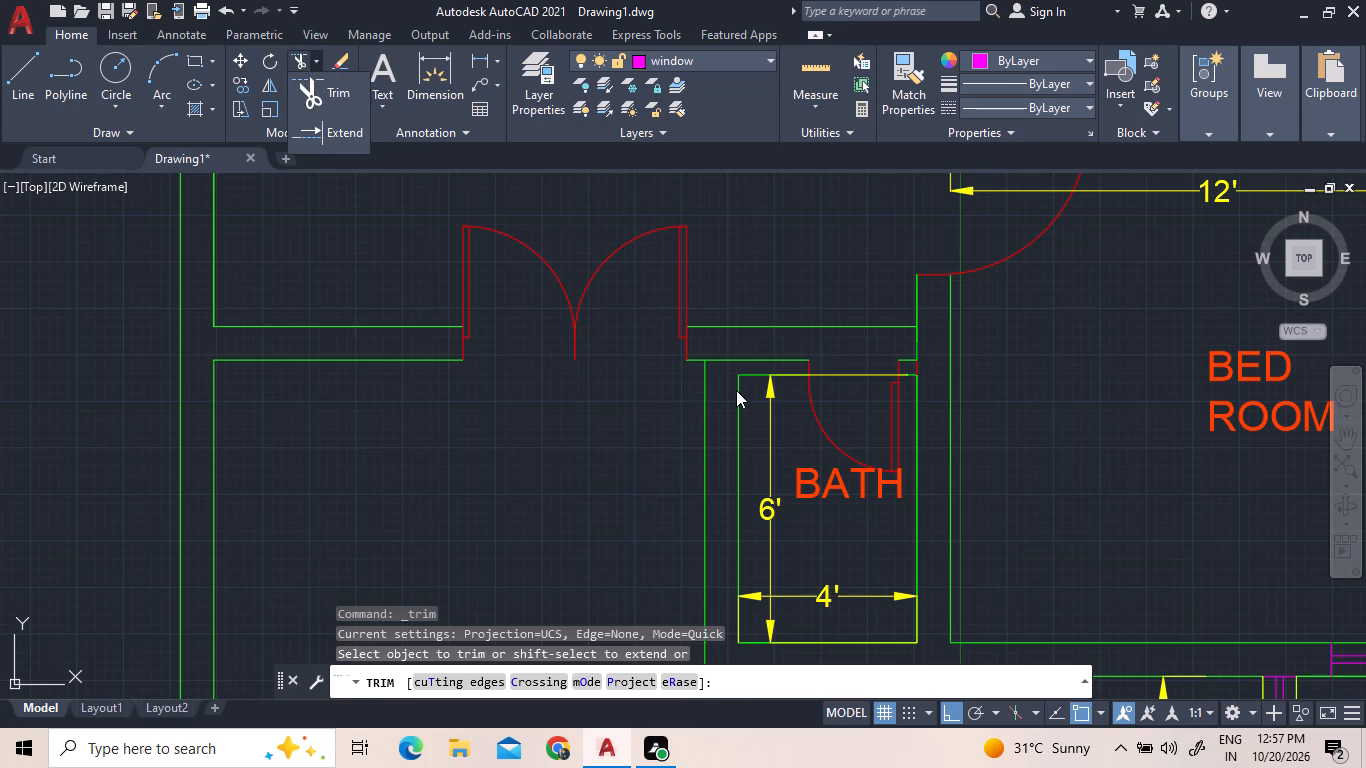
pyautogui.click(359, 124)
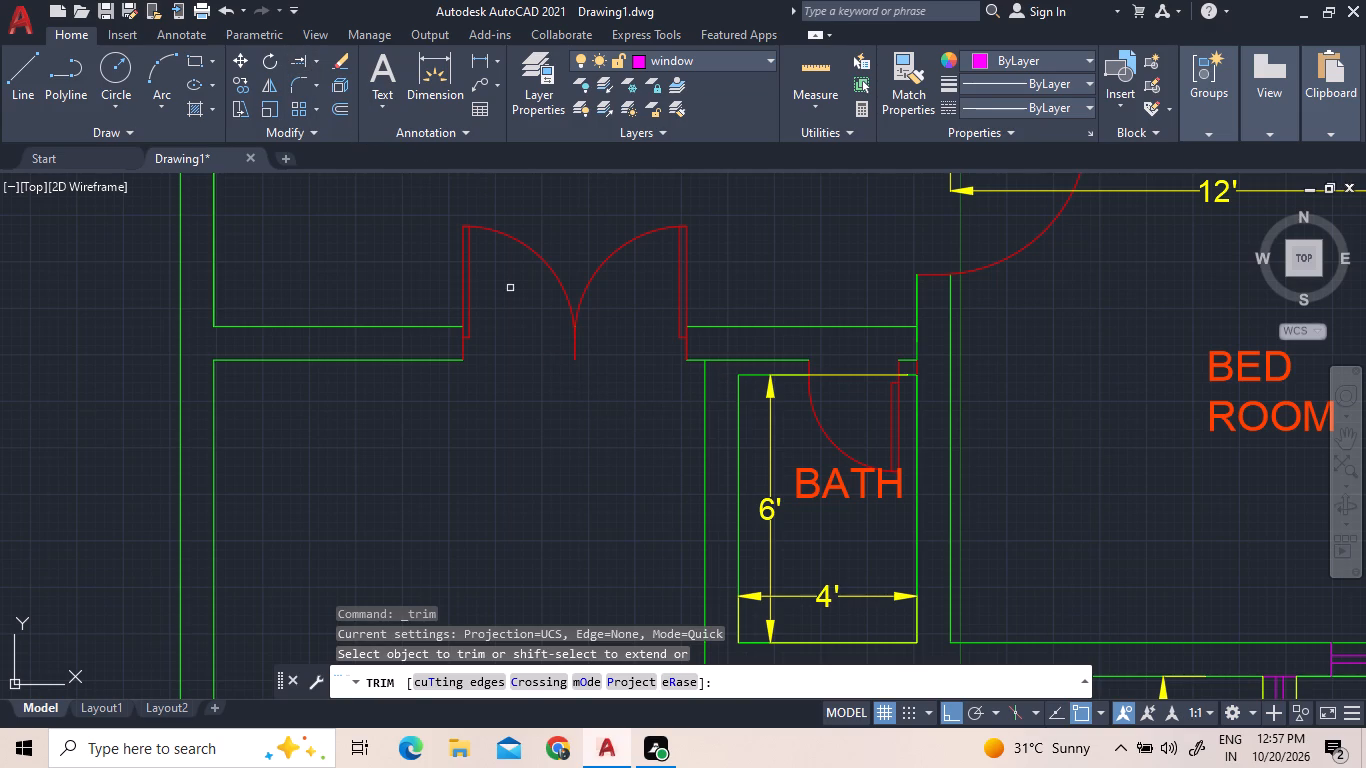
pyautogui.click(738, 412)
pyautogui.click(738, 412)
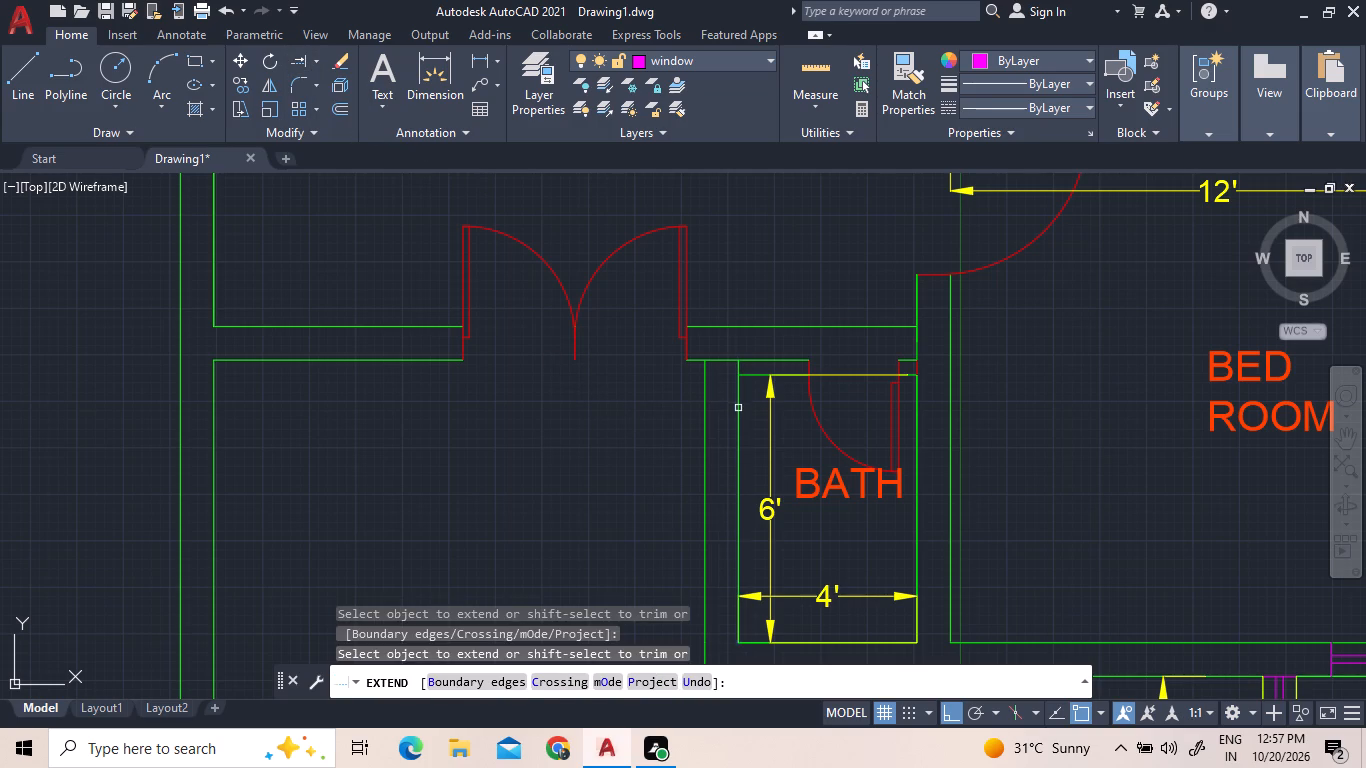
pyautogui.click(738, 406)
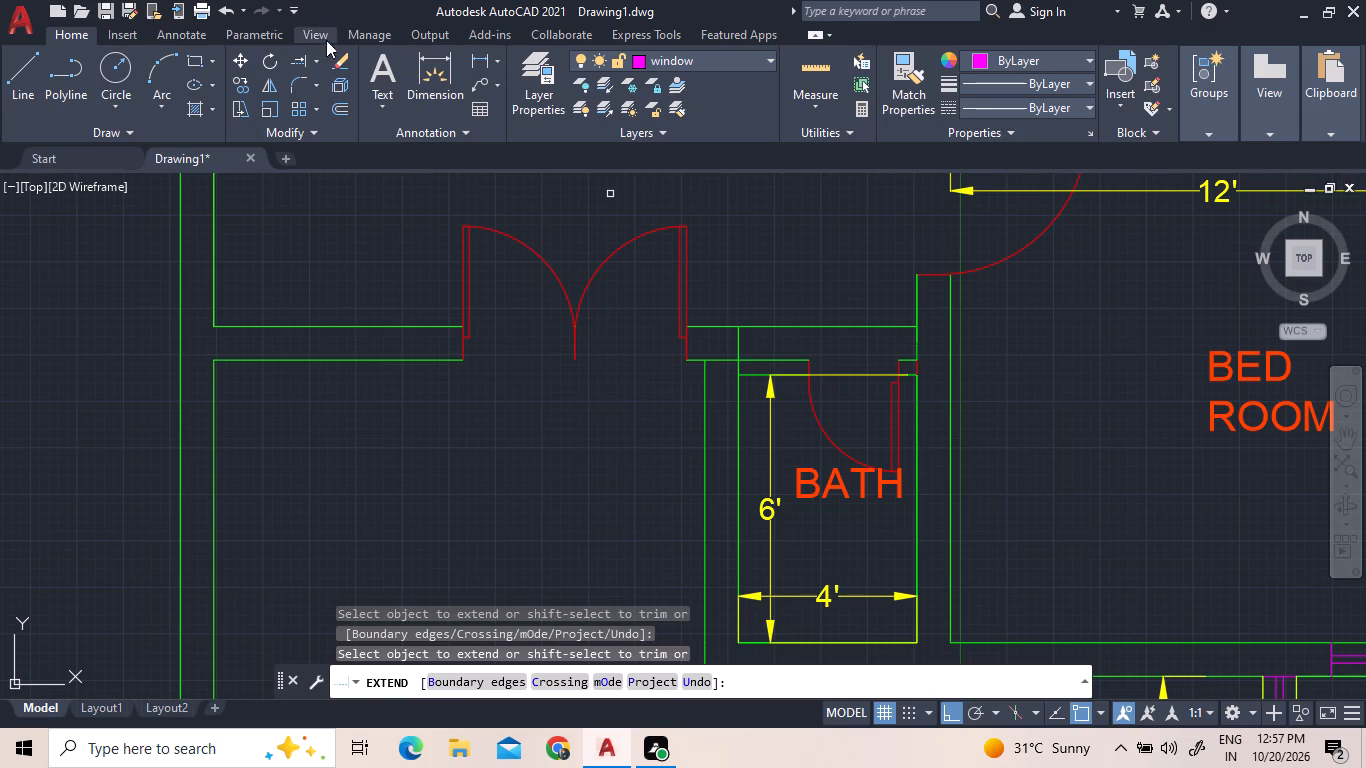
# Trim the wall junction at the bath's northwest corner, removing the line across the wall gap and the excess inside the horizontal wall.
pyautogui.click(318, 58)
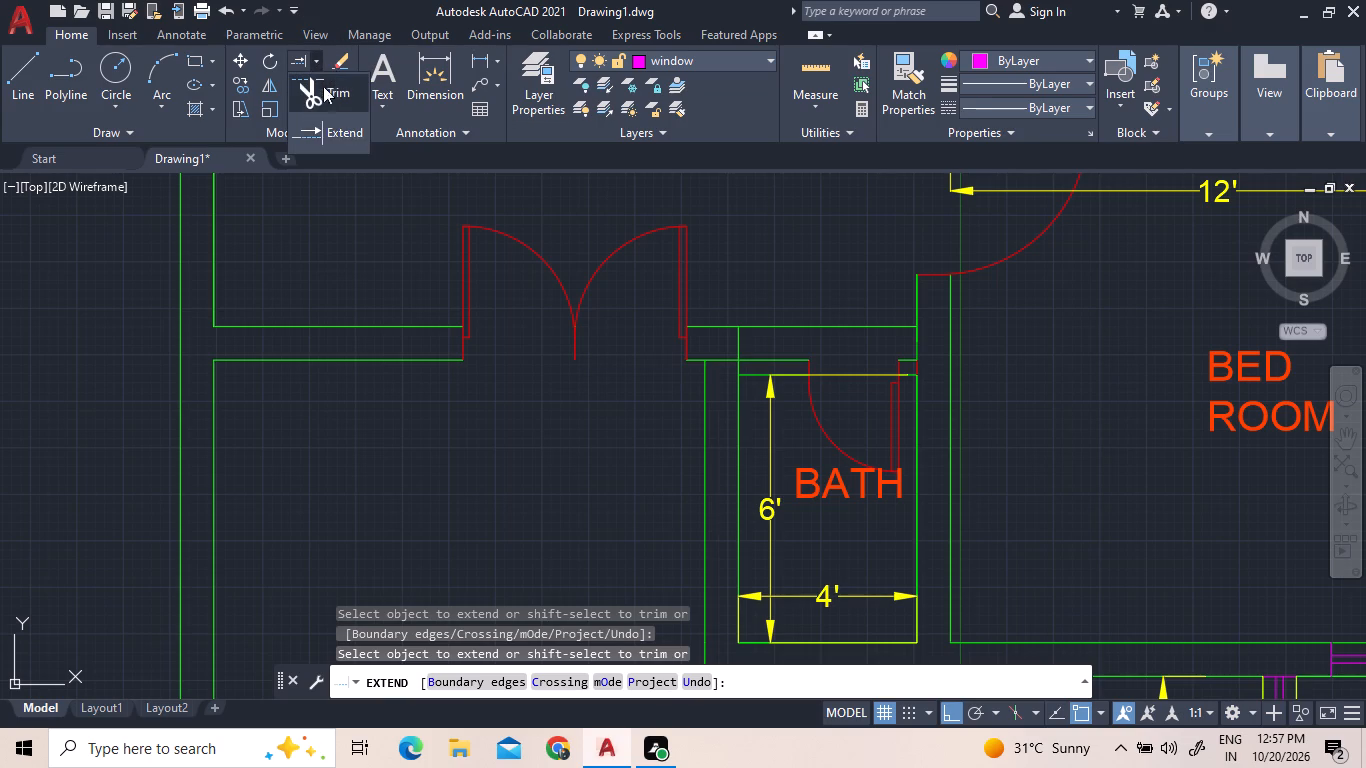
pyautogui.click(323, 94)
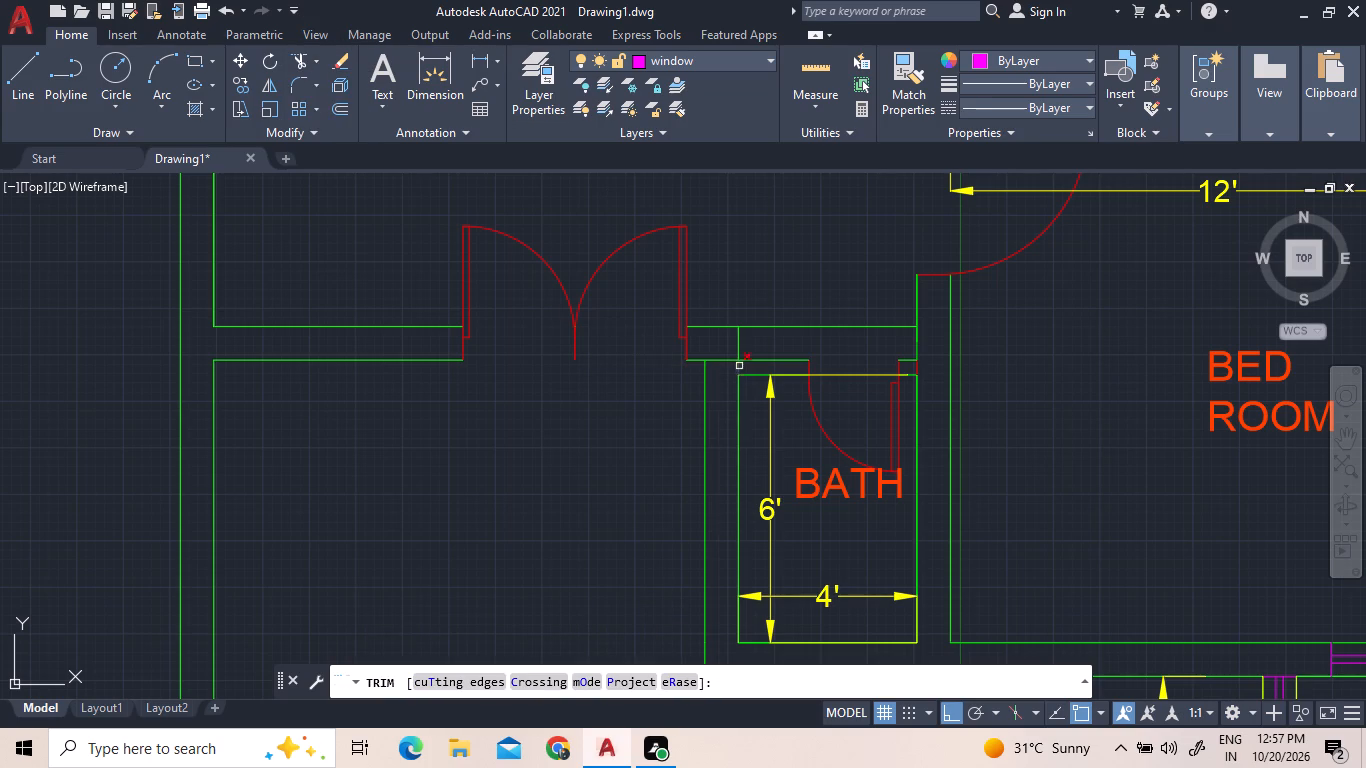
pyautogui.click(726, 362)
pyautogui.scroll(-1, 719, 366)
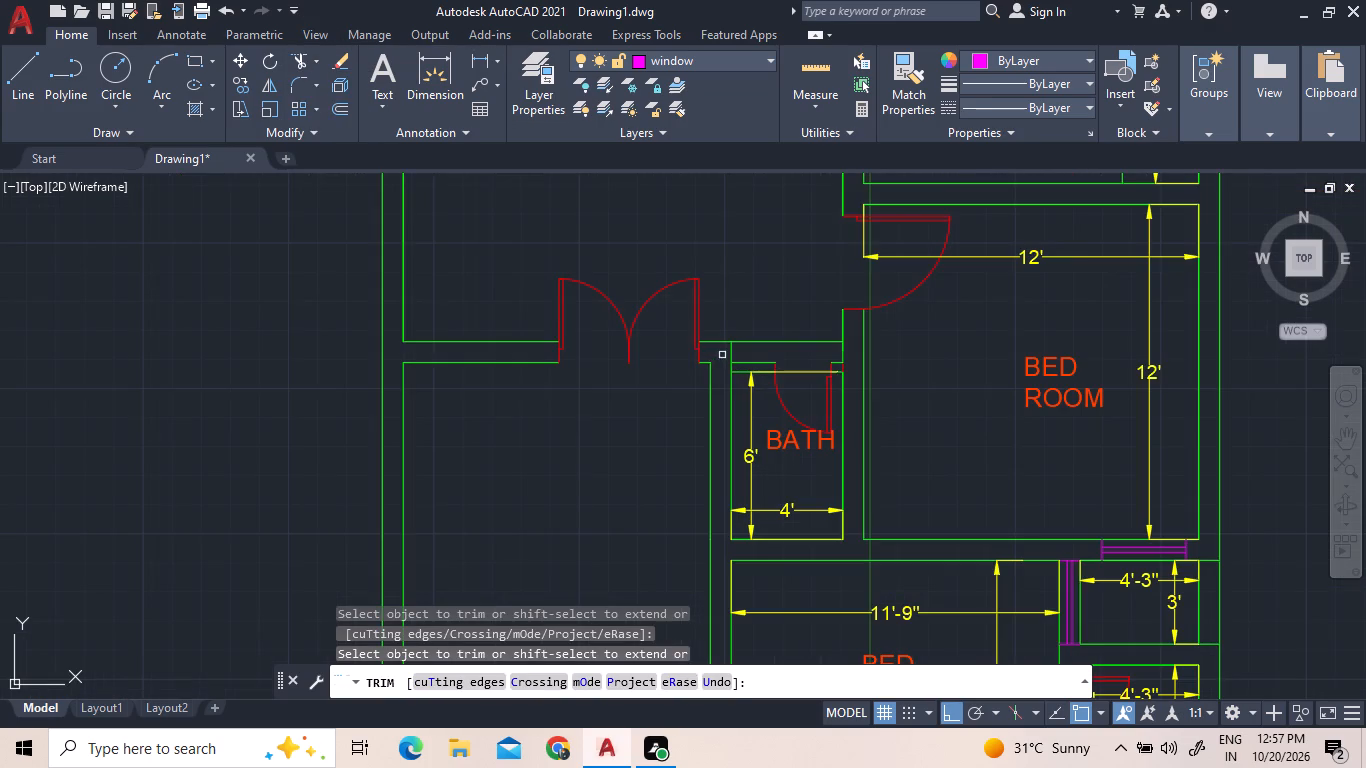
pyautogui.click(729, 346)
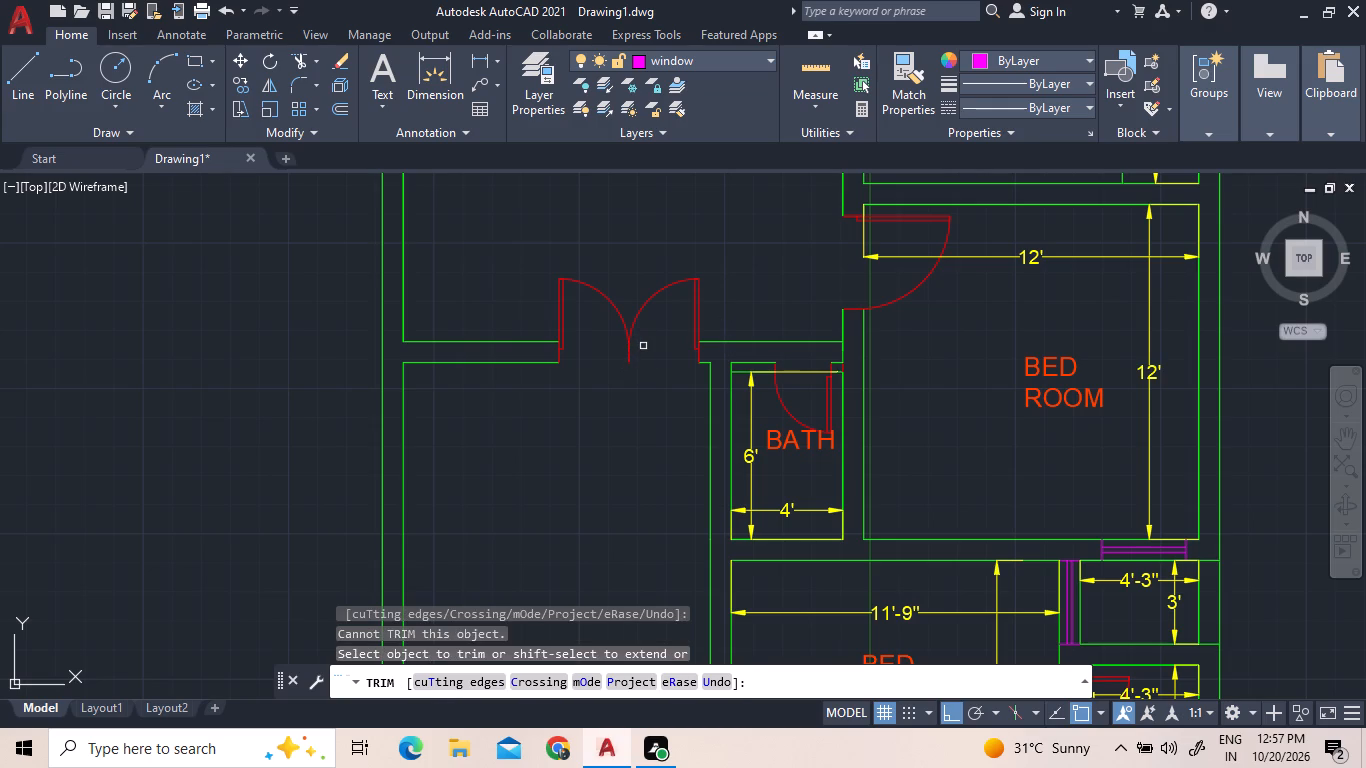
# Examine the wall junctions and door openings across the southern rooms, and end the trimming.
pyautogui.scroll(-1, 643, 346)
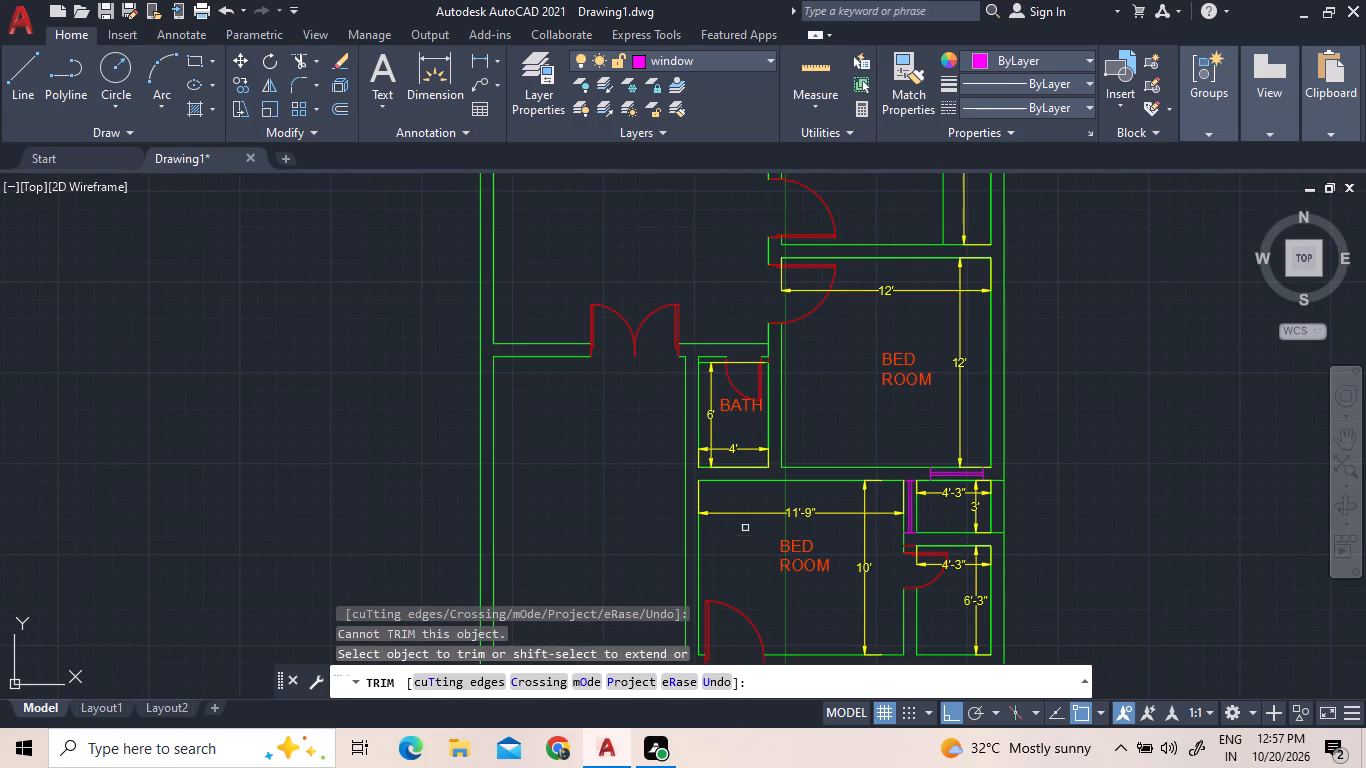
pyautogui.scroll(1, 752, 559)
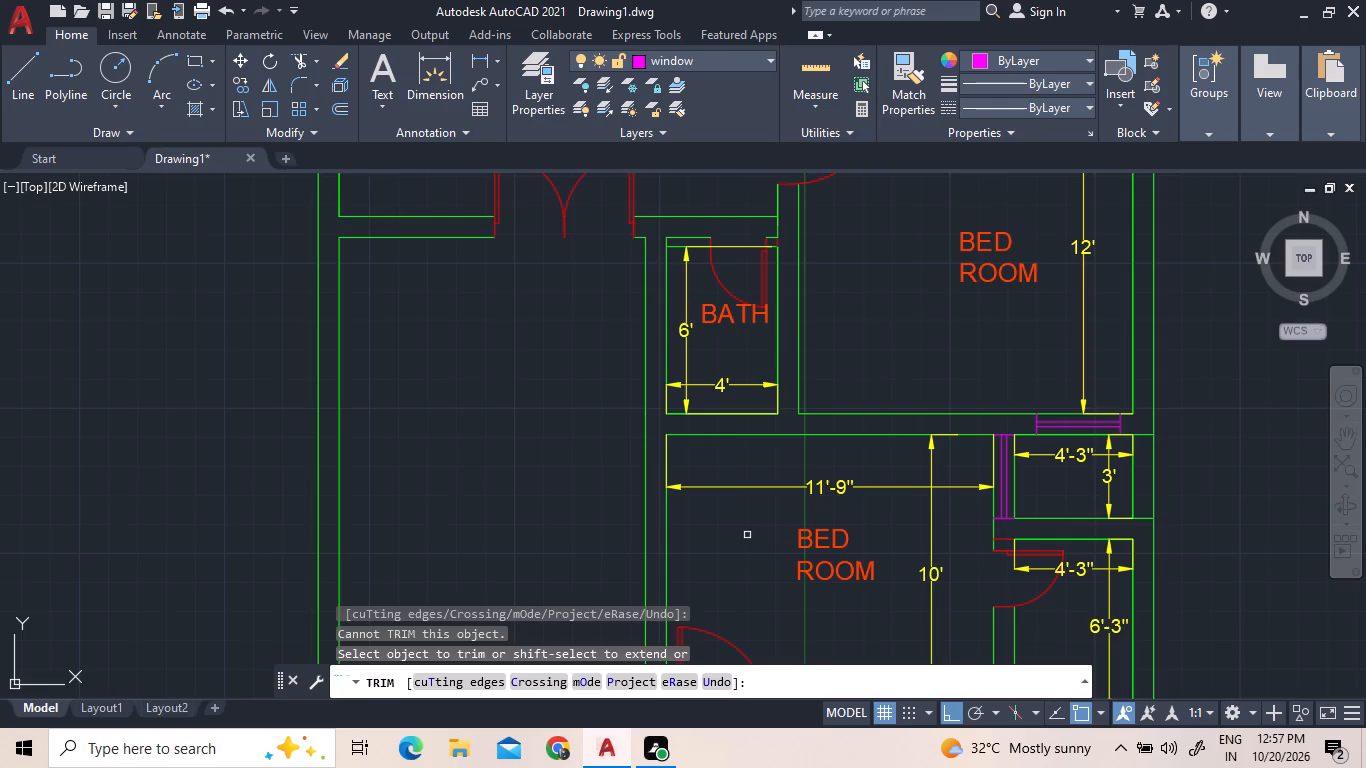
pyautogui.scroll(-2, 747, 535)
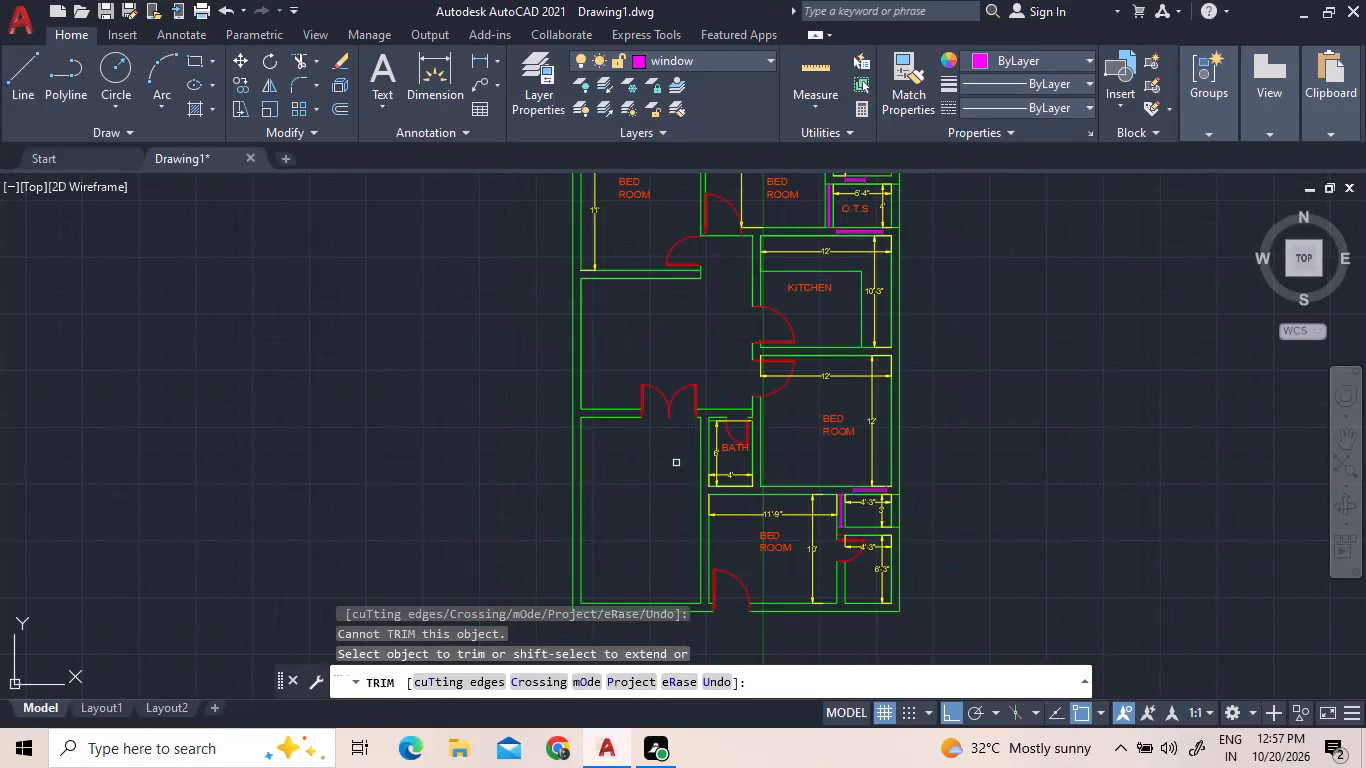
pyautogui.scroll(1, 692, 549)
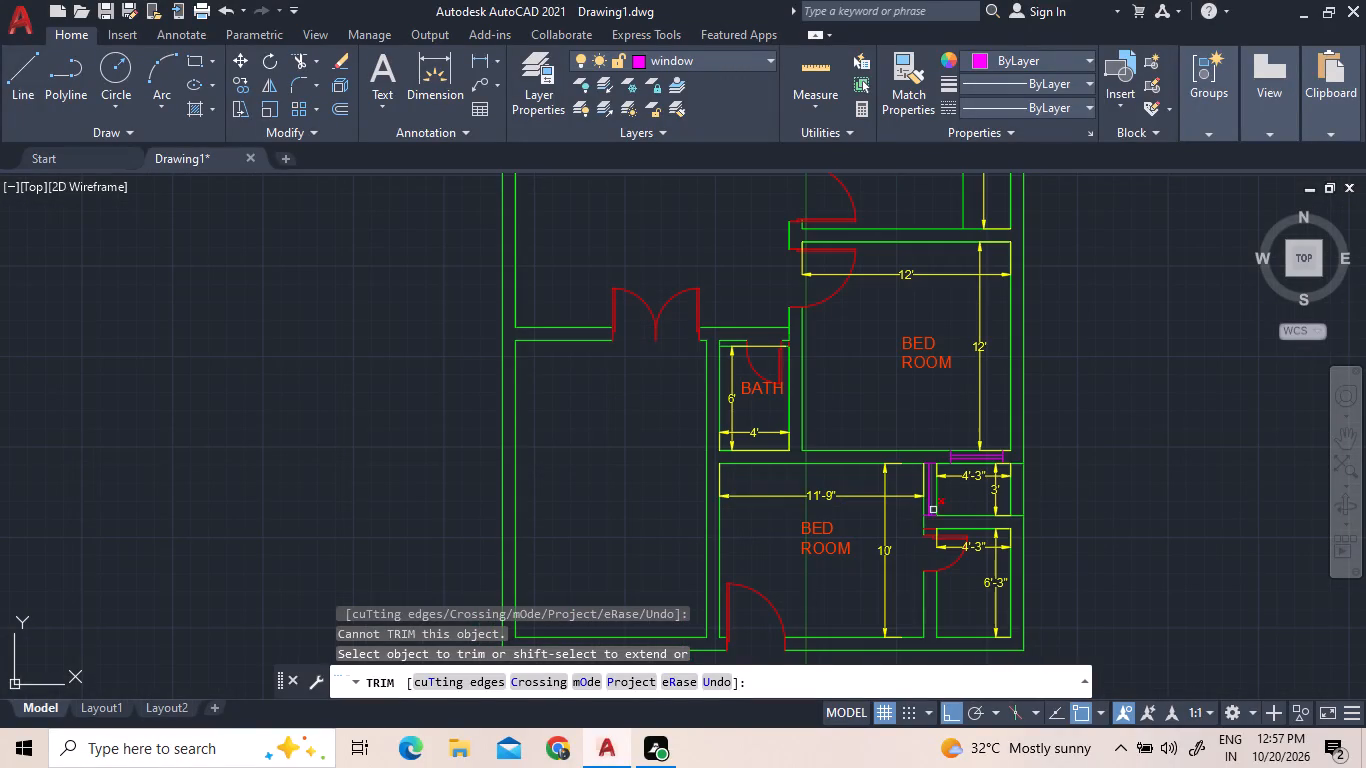
pyautogui.scroll(-1, 897, 474)
pyautogui.scroll(2, 975, 546)
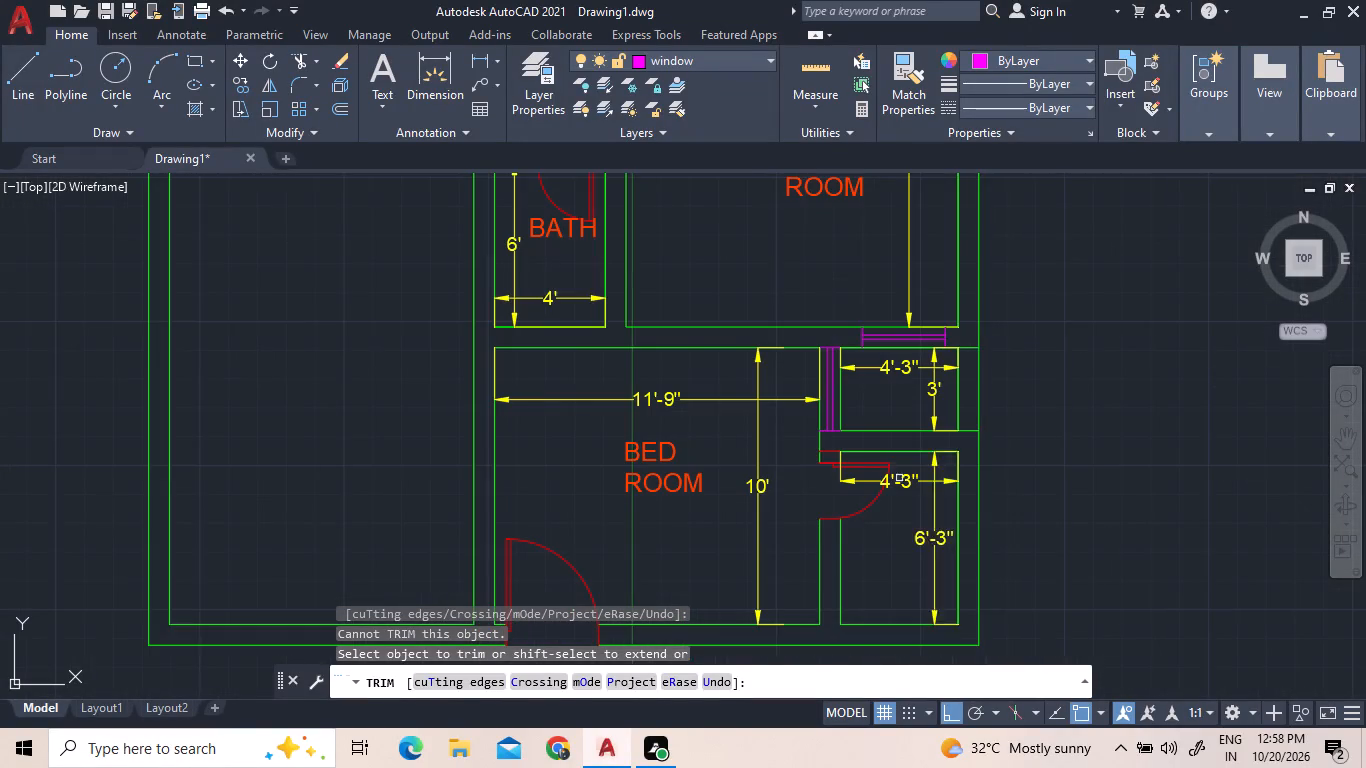
pyautogui.scroll(-2, 890, 474)
pyautogui.scroll(2, 788, 239)
pyautogui.scroll(-1, 780, 287)
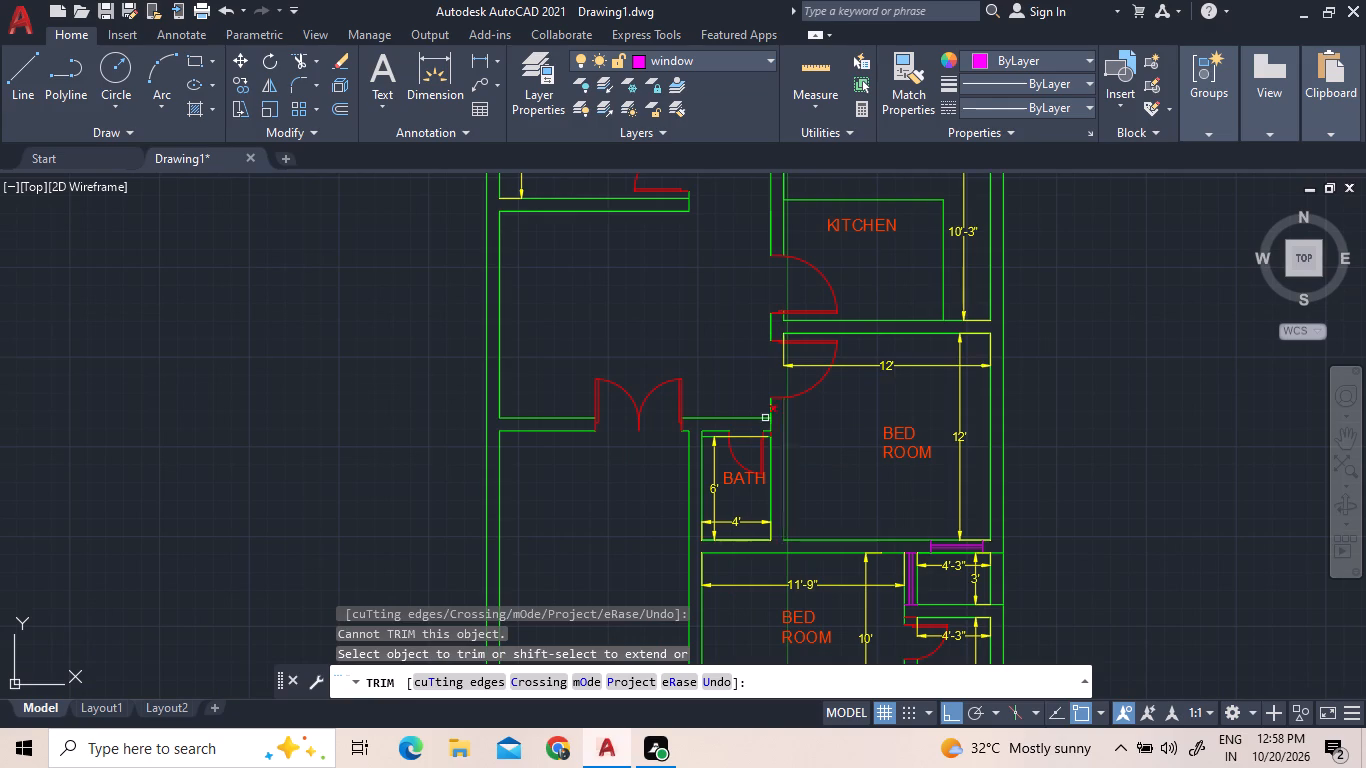
pyautogui.scroll(-2, 726, 392)
pyautogui.scroll(2, 769, 463)
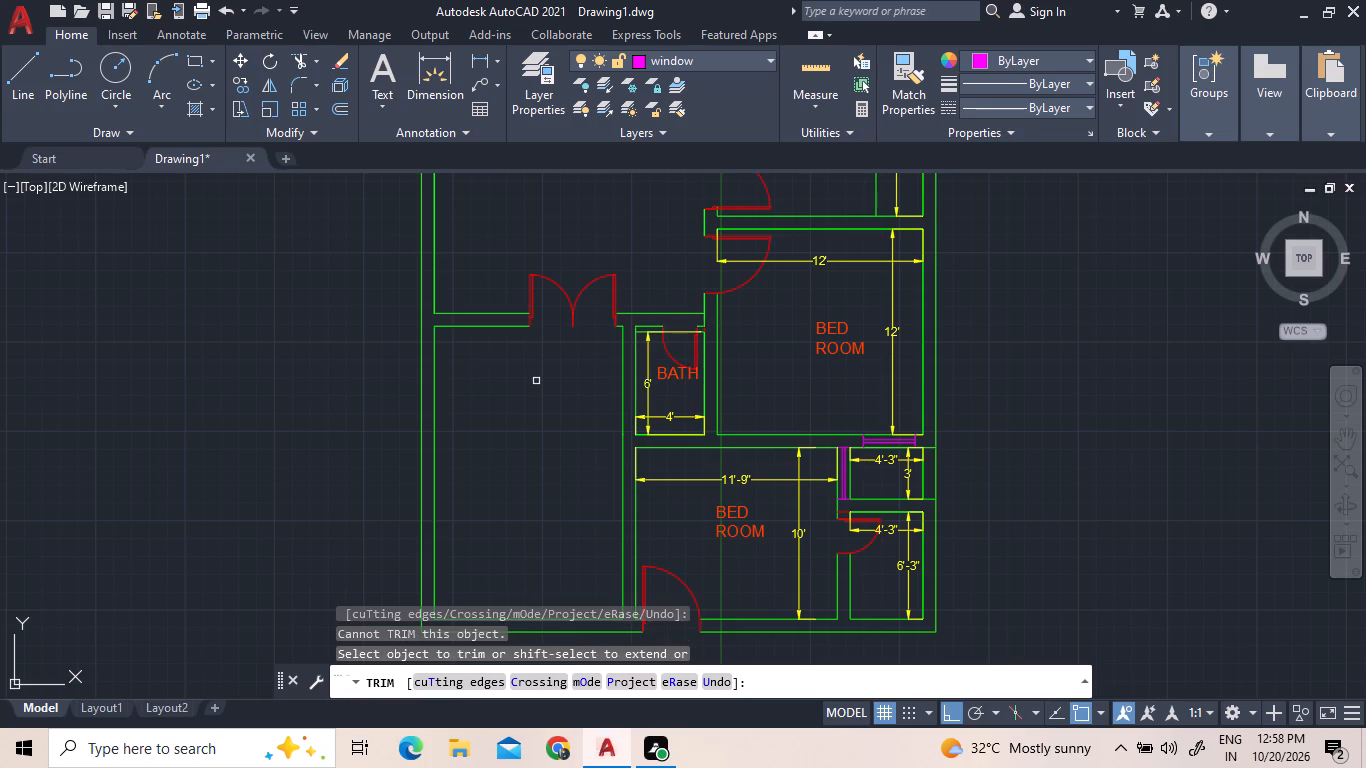
pyautogui.scroll(-1, 509, 321)
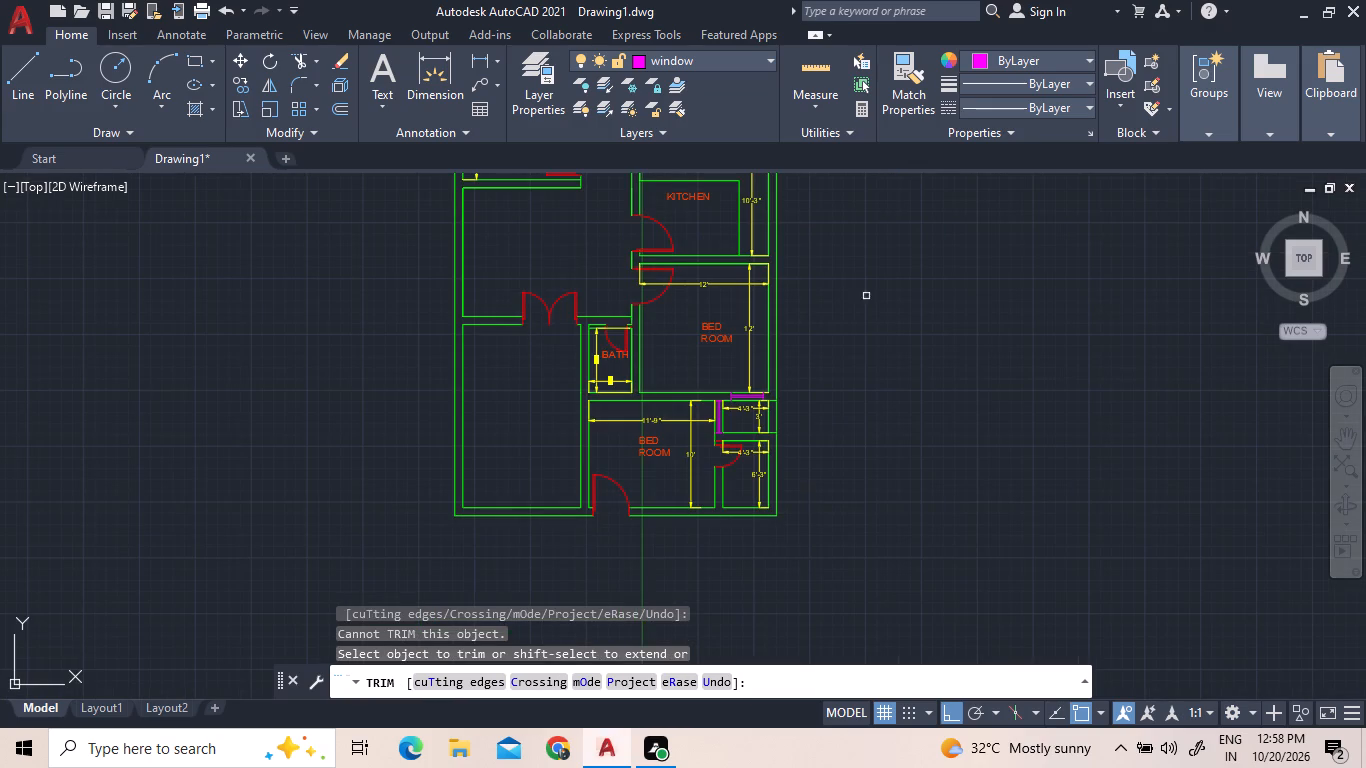
pyautogui.rightClick(873, 301)
pyautogui.click(891, 313)
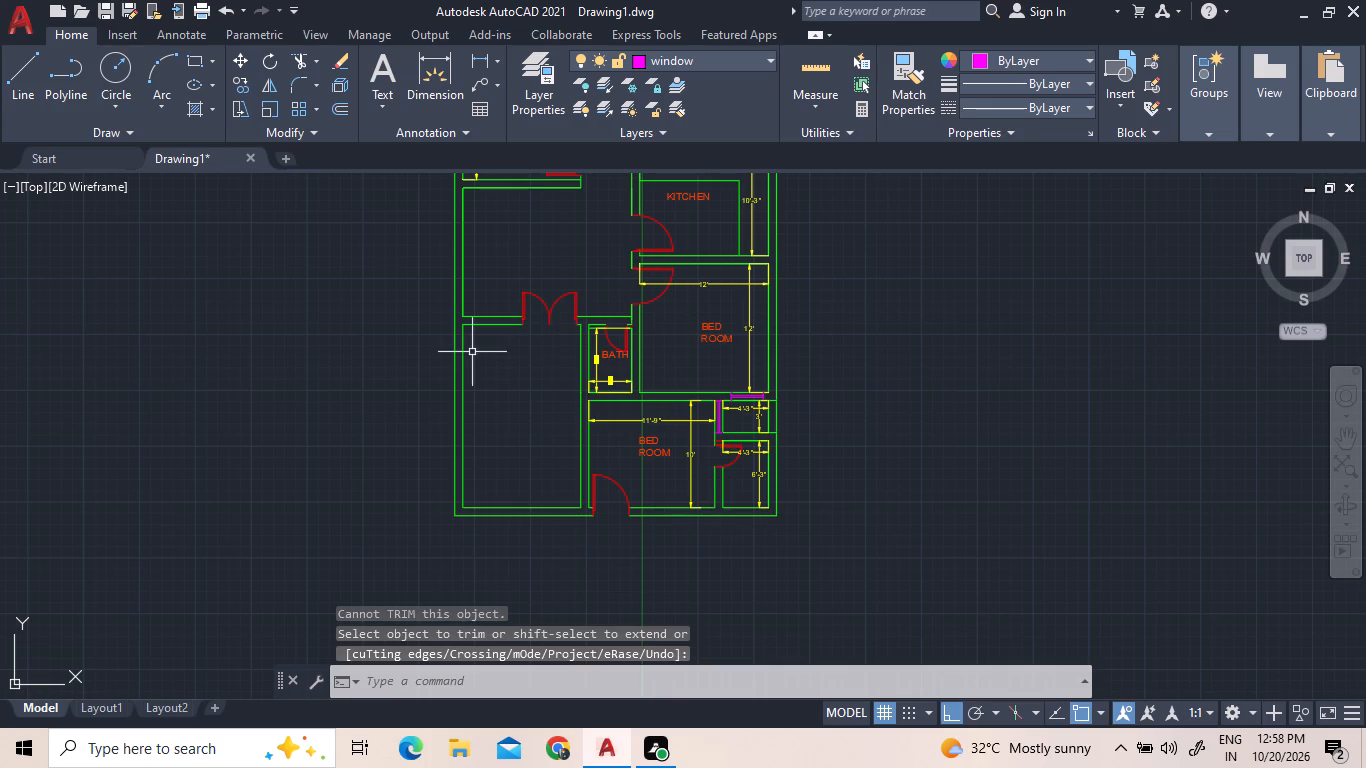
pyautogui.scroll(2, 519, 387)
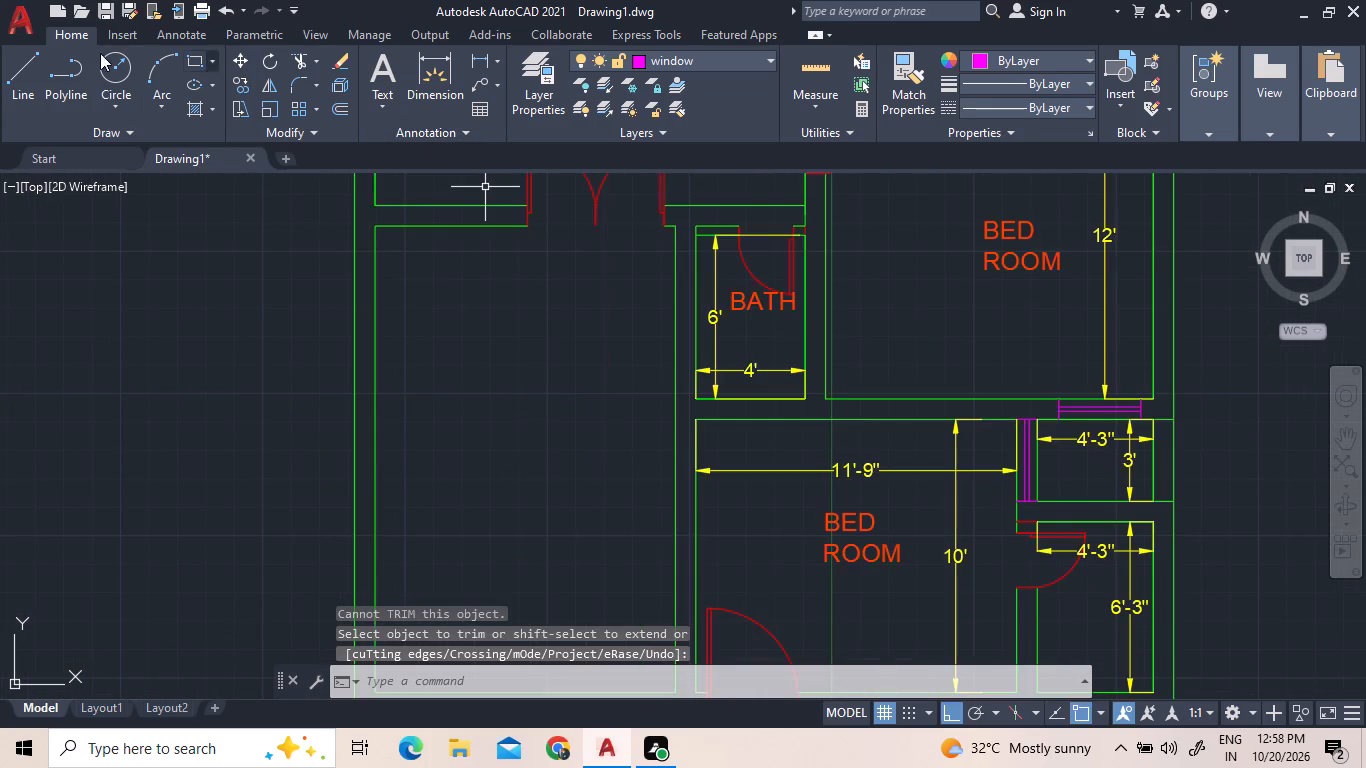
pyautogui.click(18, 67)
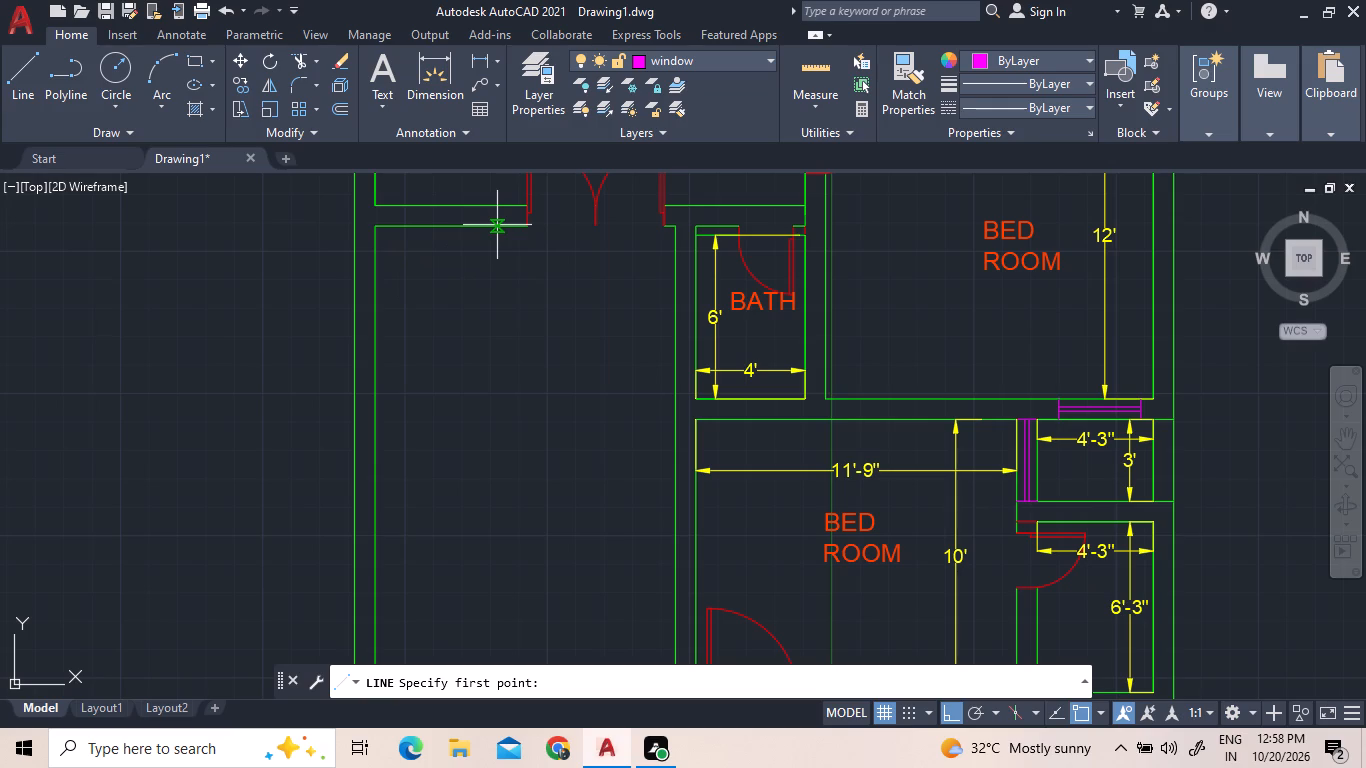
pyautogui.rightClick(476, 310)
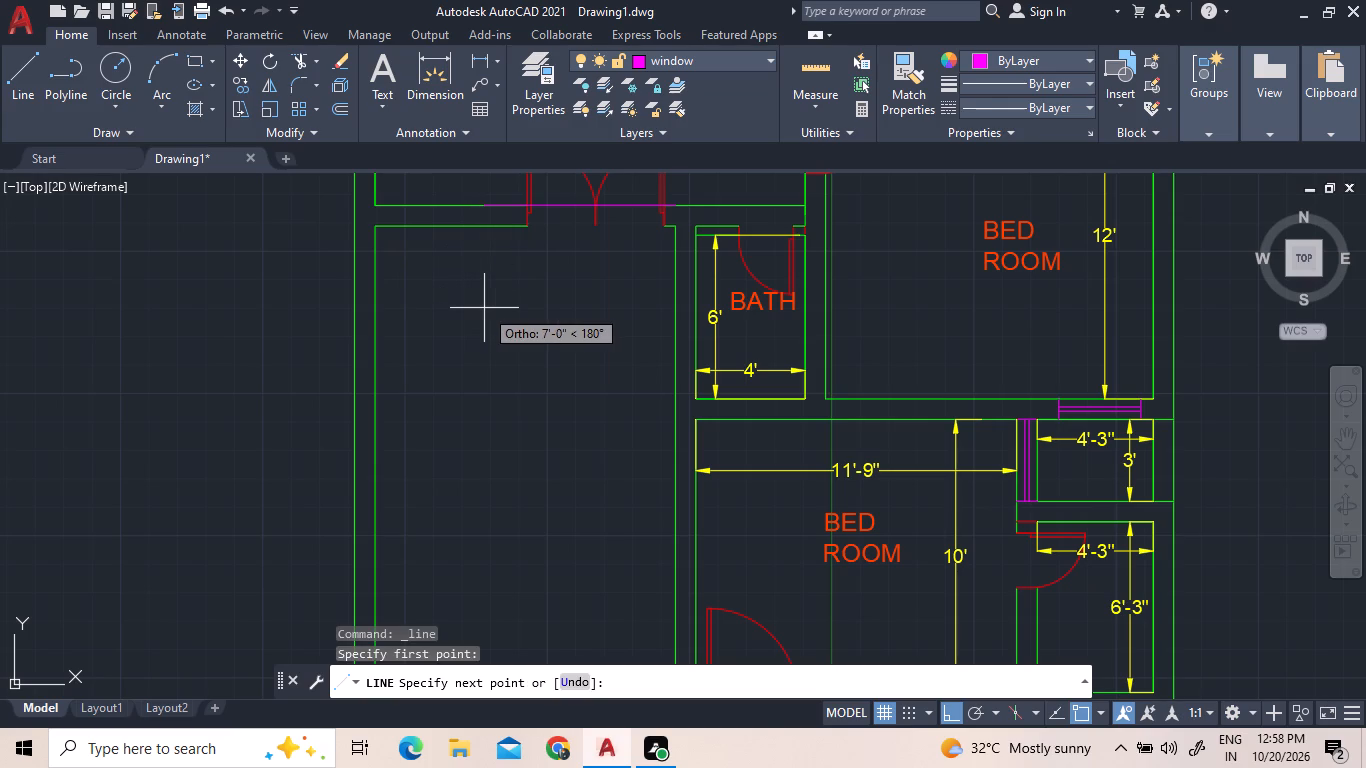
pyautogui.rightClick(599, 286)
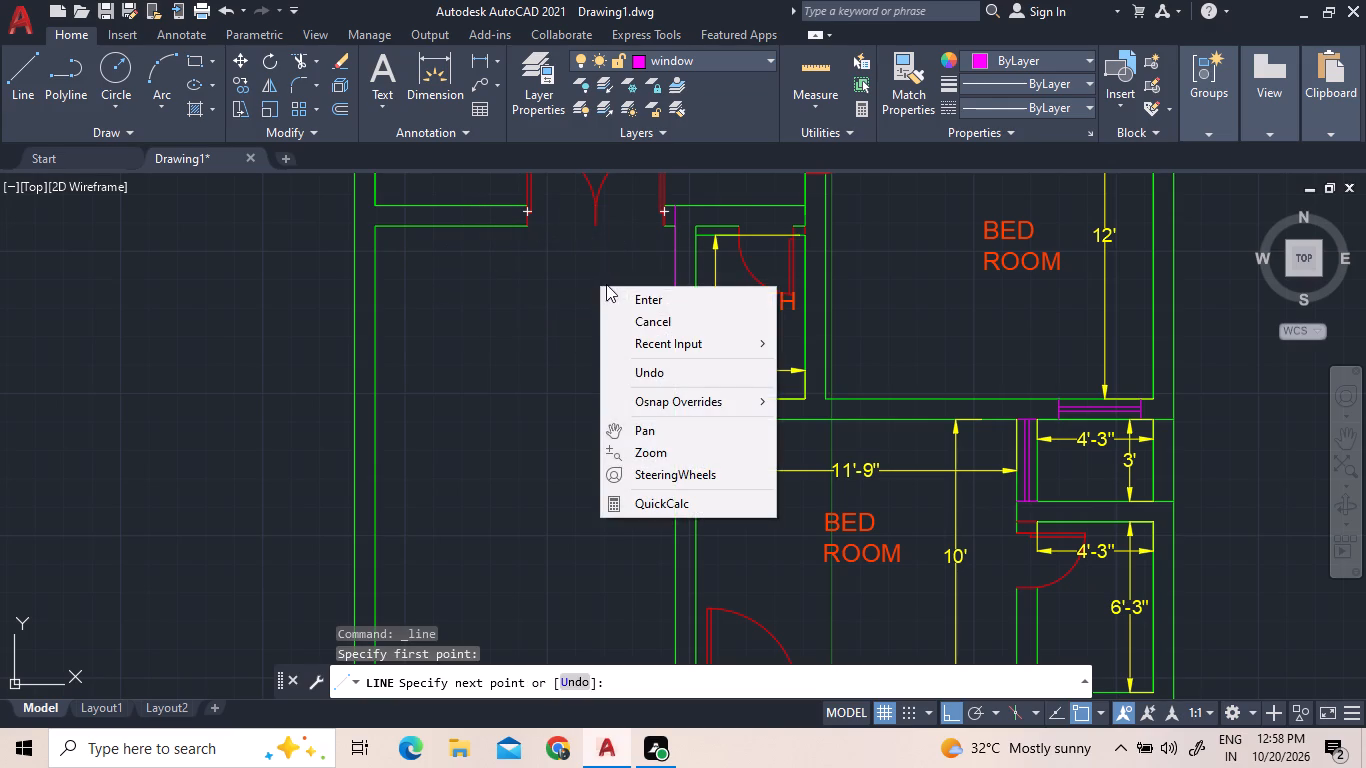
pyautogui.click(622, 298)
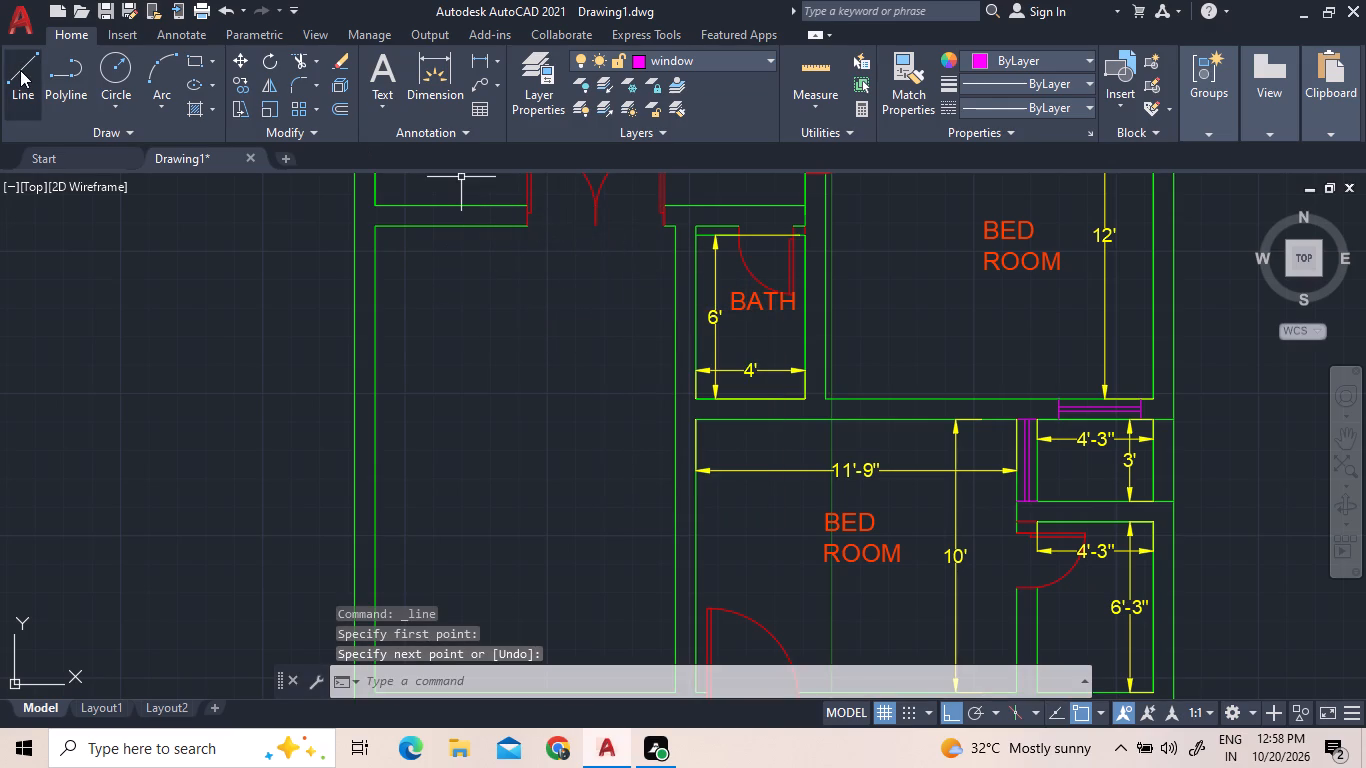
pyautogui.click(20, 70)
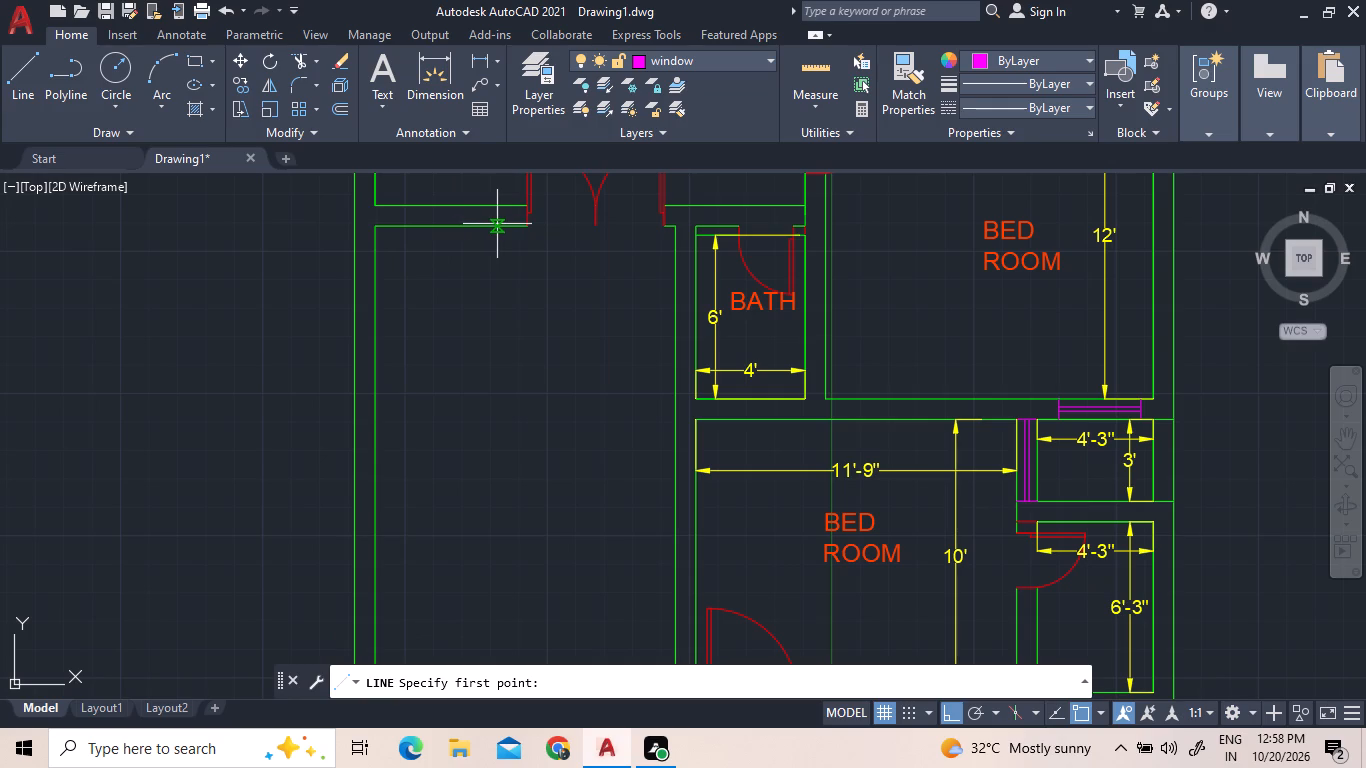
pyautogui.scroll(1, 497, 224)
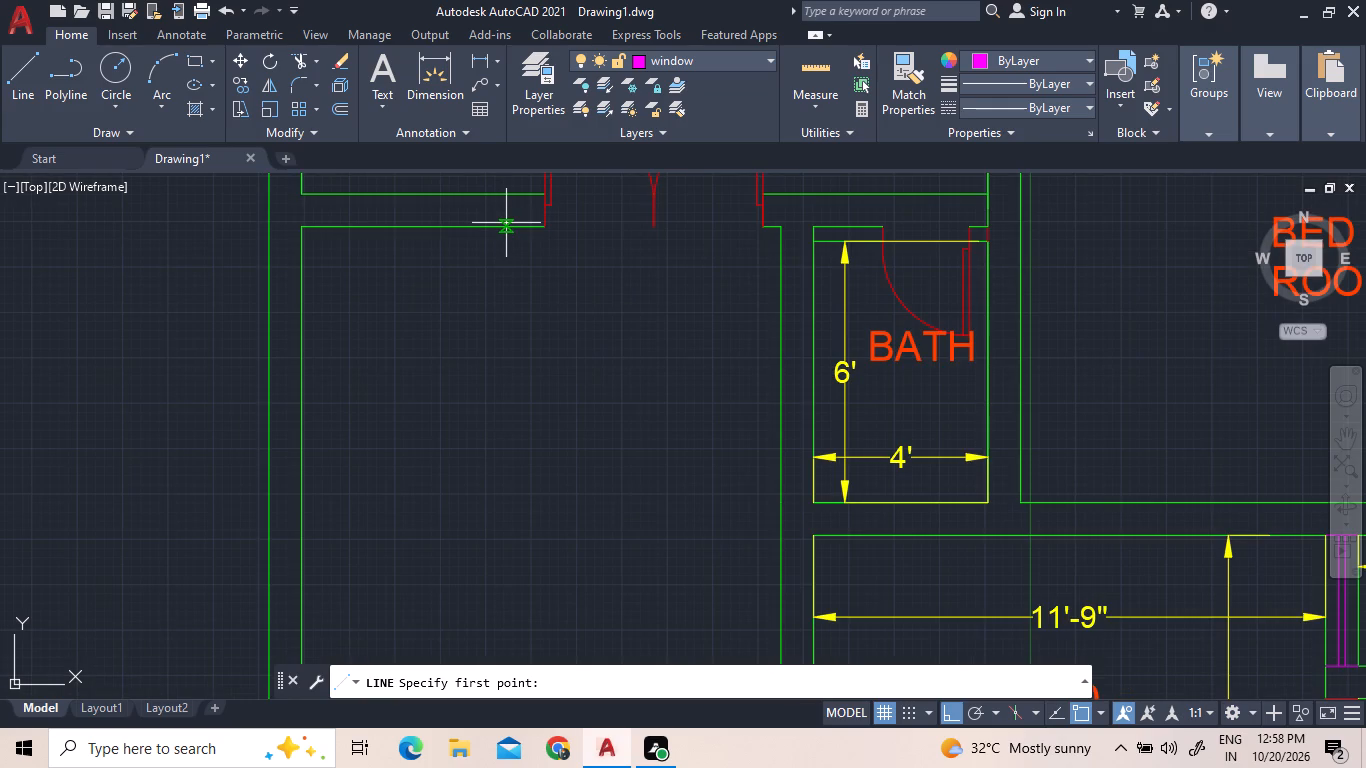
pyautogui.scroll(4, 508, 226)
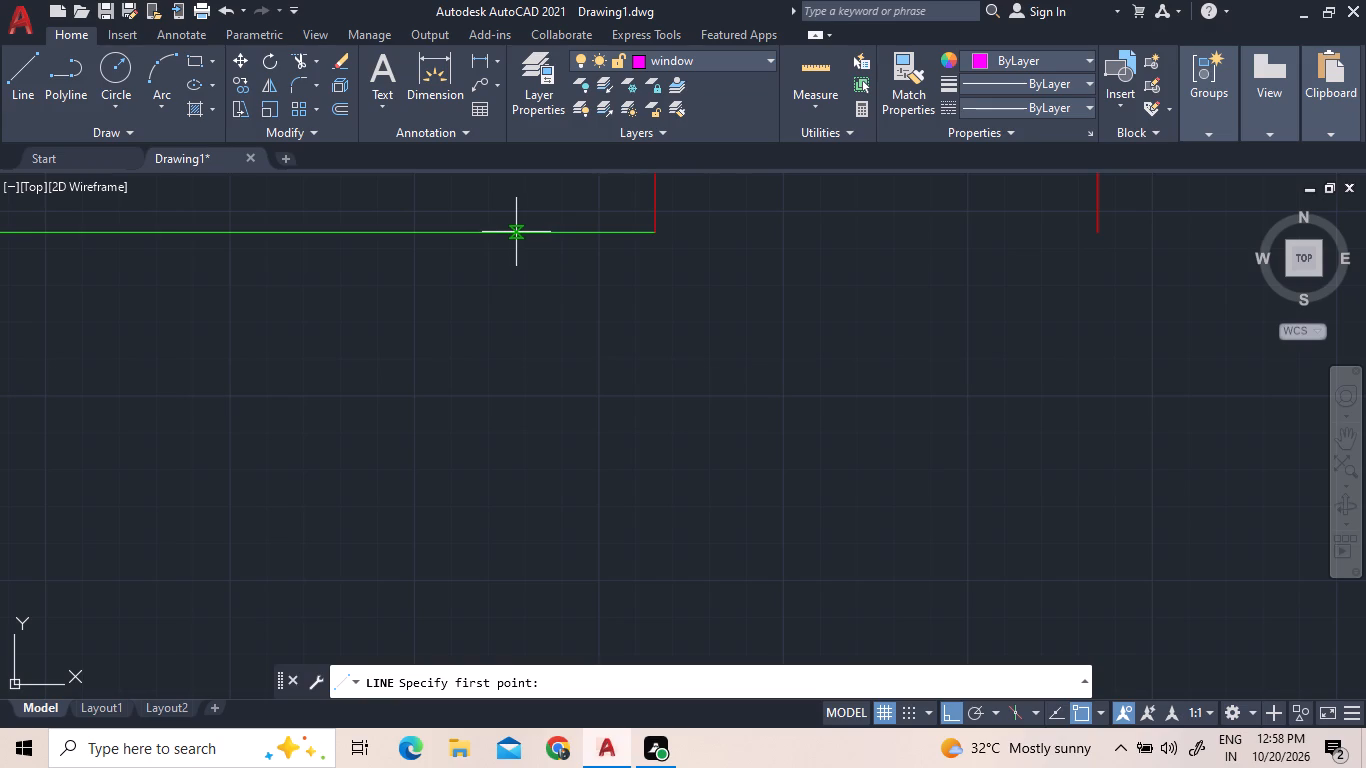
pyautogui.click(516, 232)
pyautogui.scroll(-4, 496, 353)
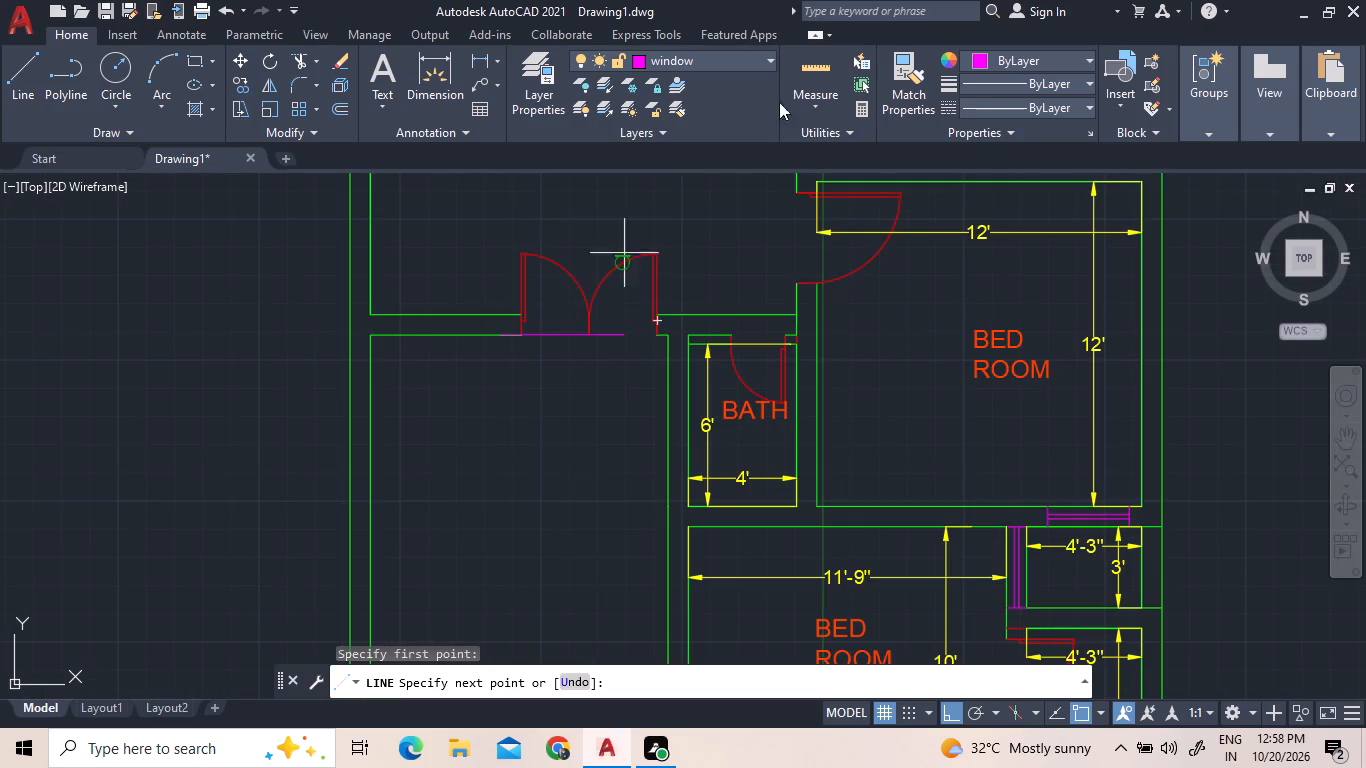
# Make stair the current layer and abandon the unfinished line.
pyautogui.click(717, 61)
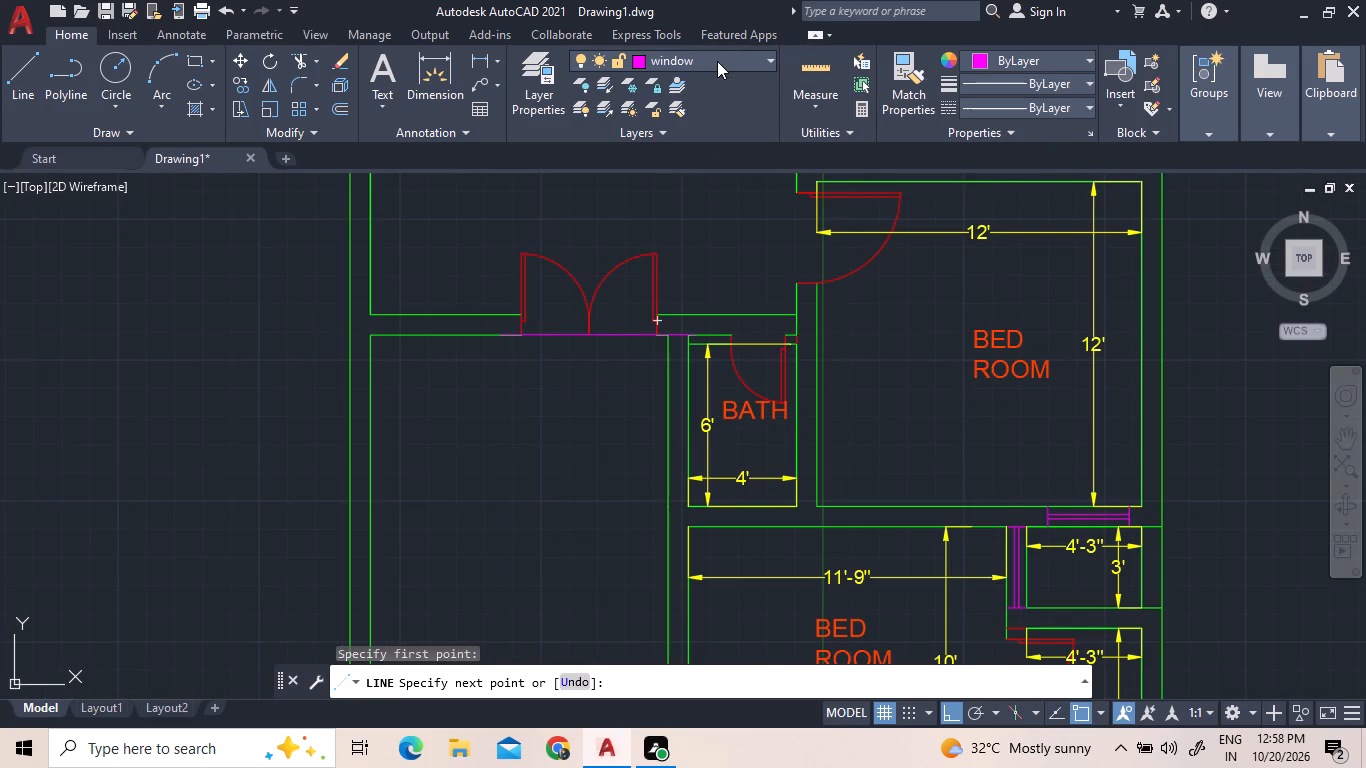
pyautogui.click(683, 180)
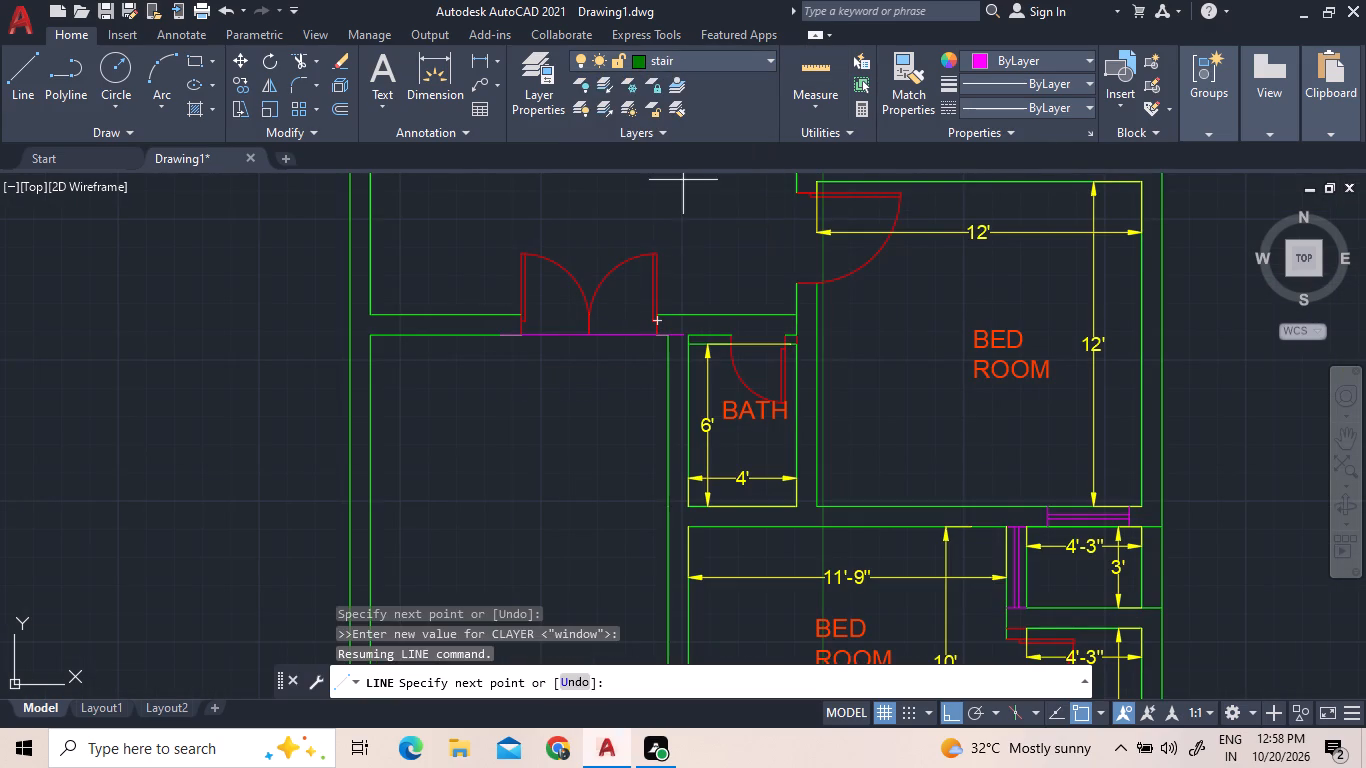
pyautogui.rightClick(454, 380)
pyautogui.click(474, 398)
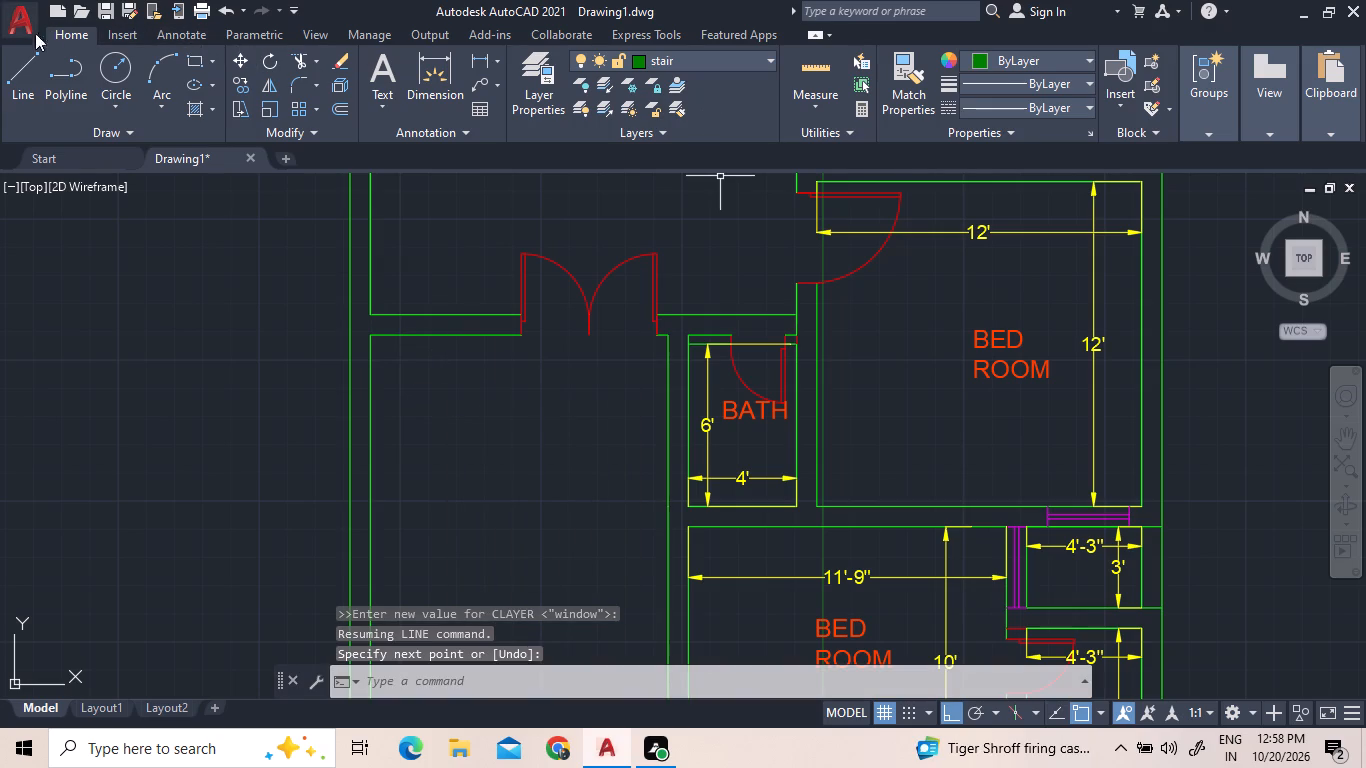
# Draw the stair outline from the wall just west of the double door: 5' south, then west to the west wall's inner line.
pyautogui.click(14, 79)
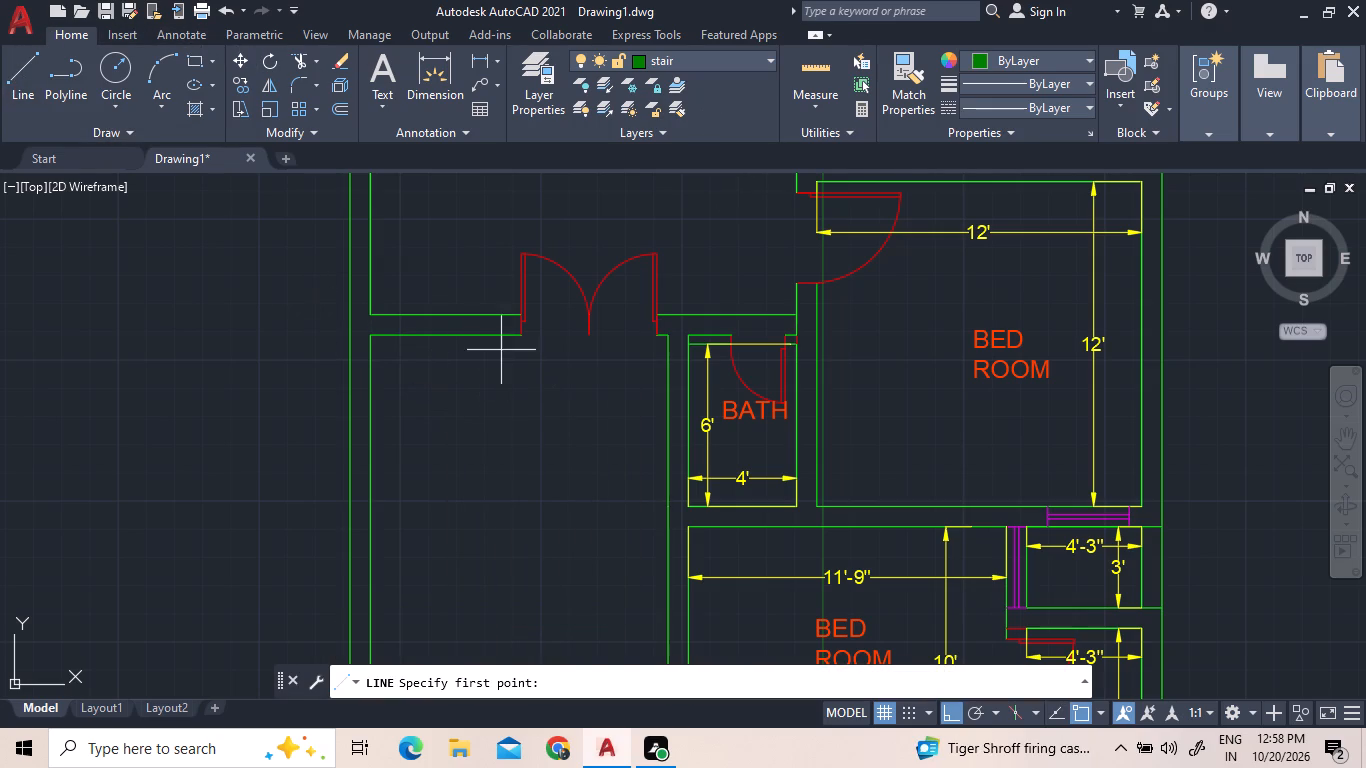
pyautogui.click(498, 336)
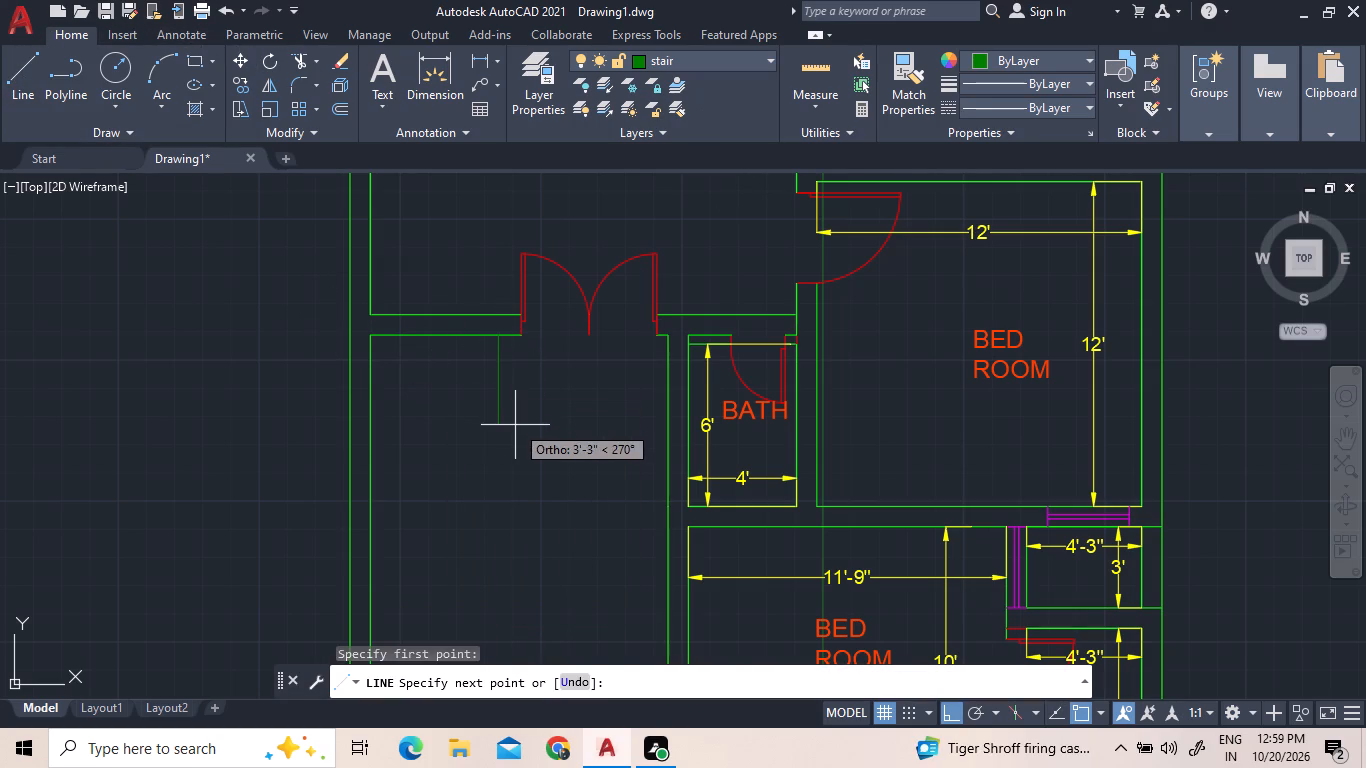
pyautogui.scroll(-1, 518, 435)
pyautogui.scroll(3, 522, 430)
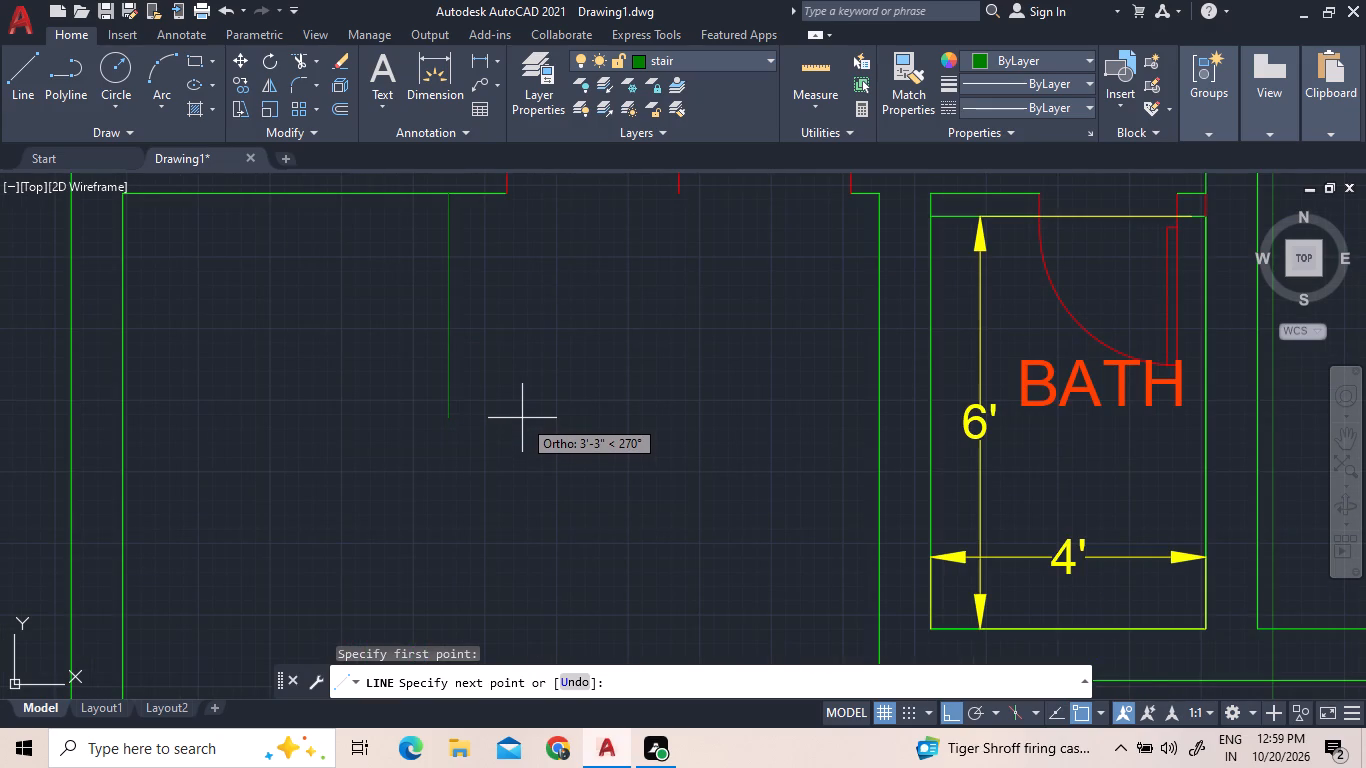
pyautogui.write("5'")
pyautogui.press('Return')
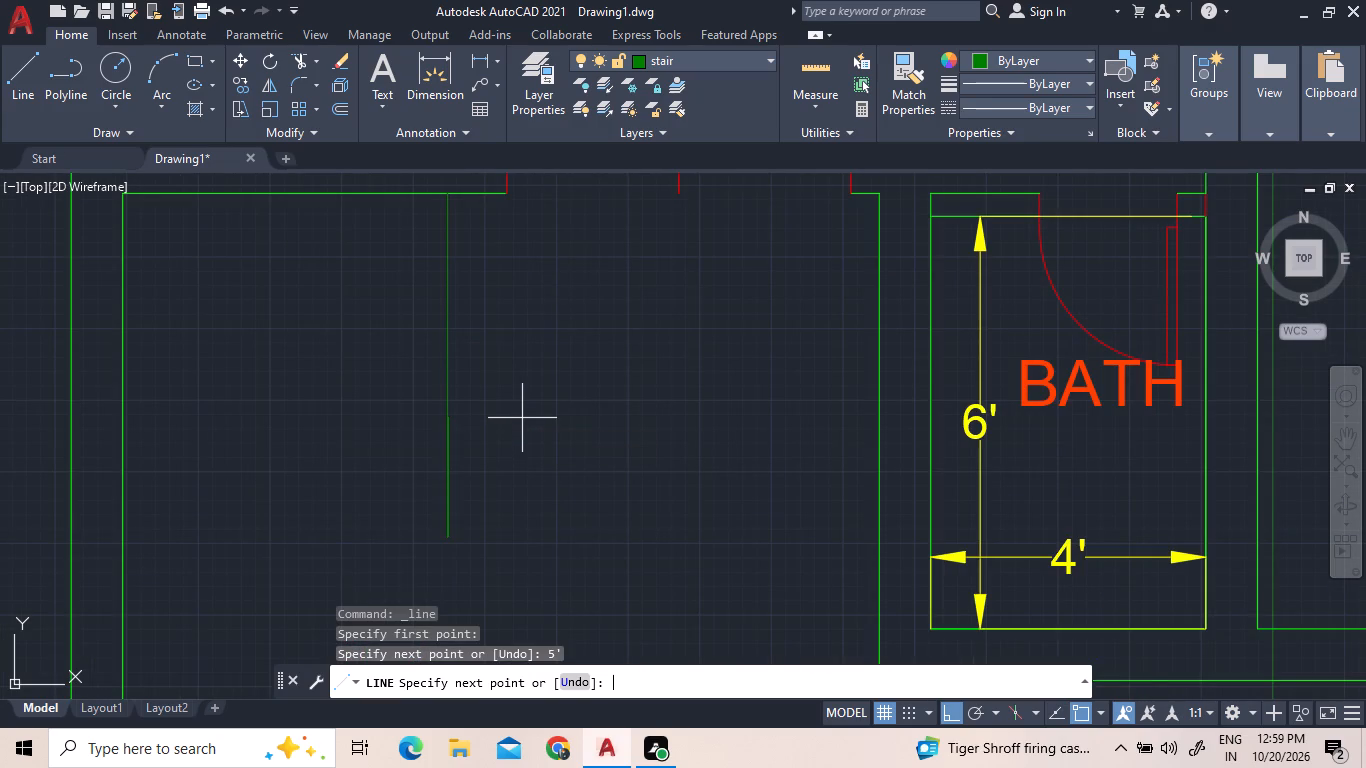
pyautogui.scroll(-4, 287, 367)
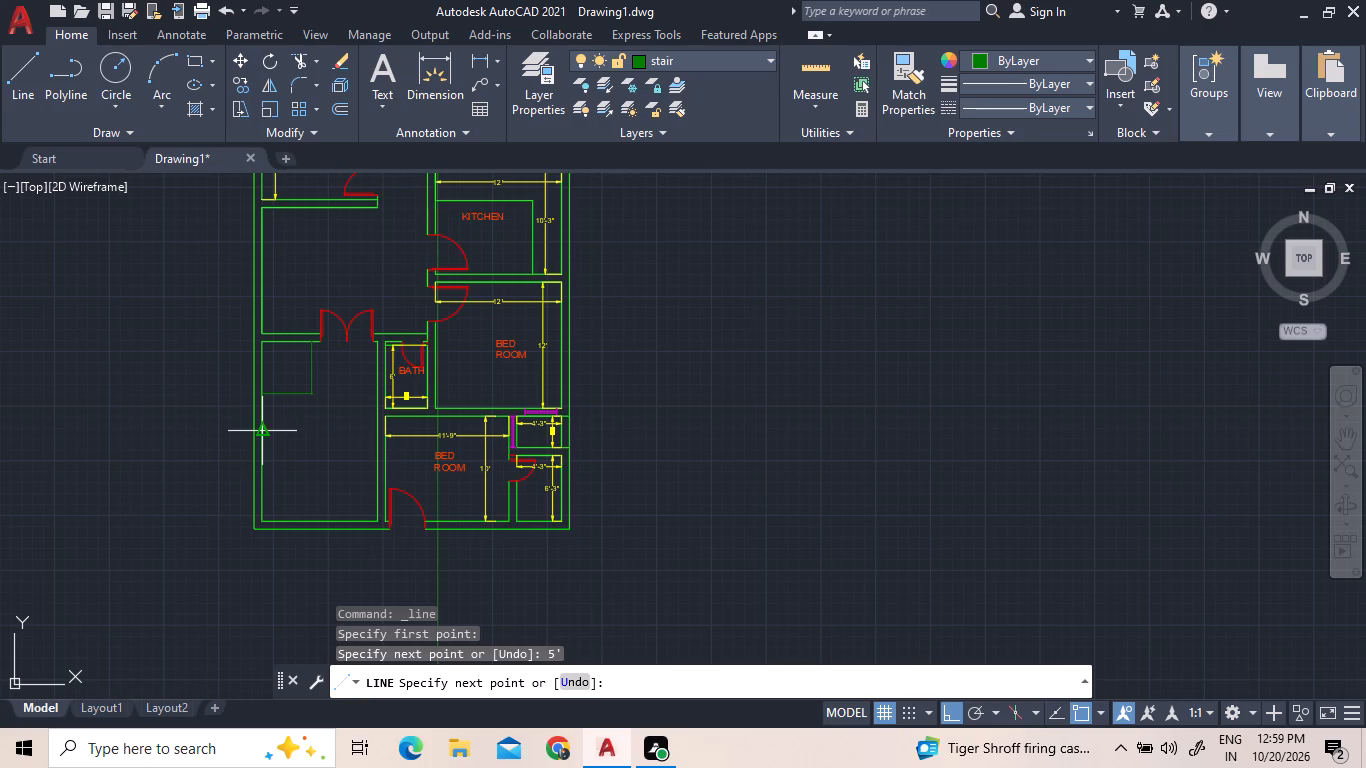
pyautogui.scroll(3, 267, 422)
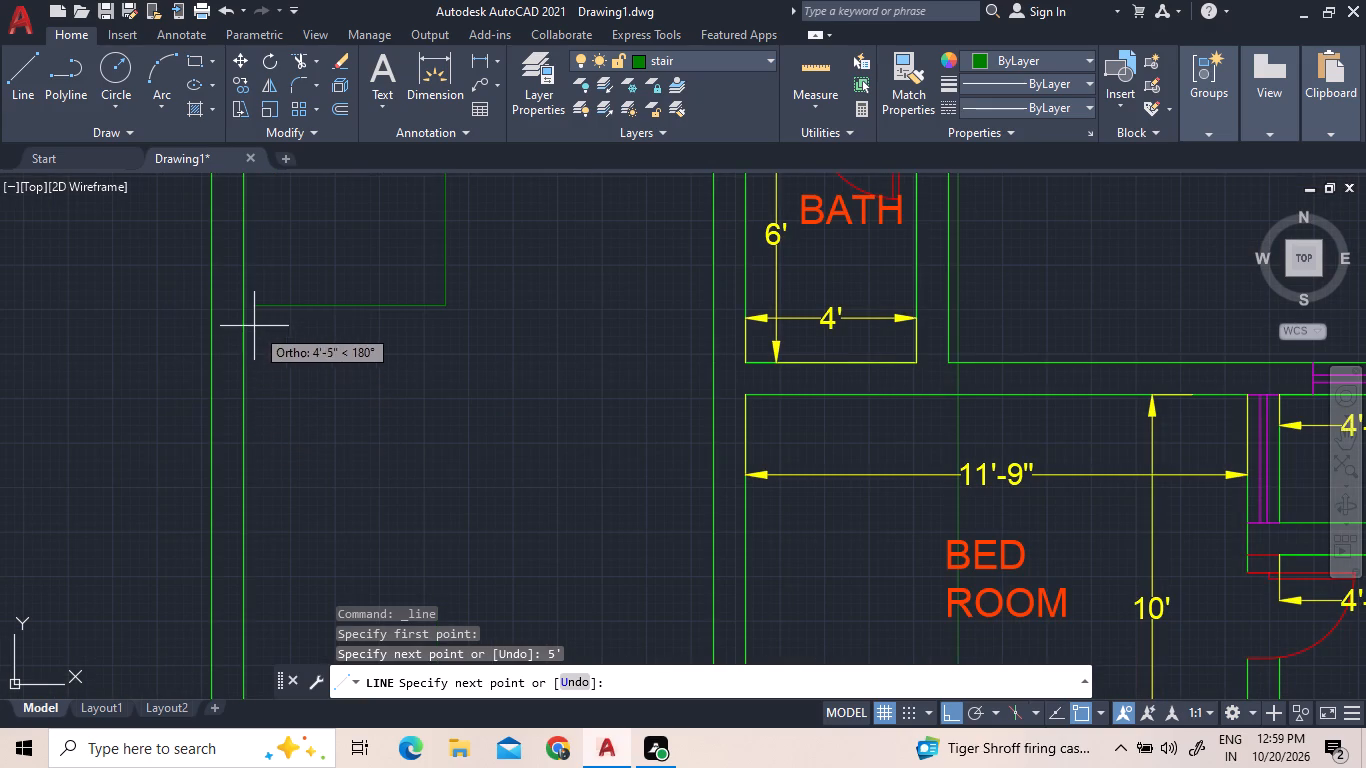
pyautogui.click(245, 309)
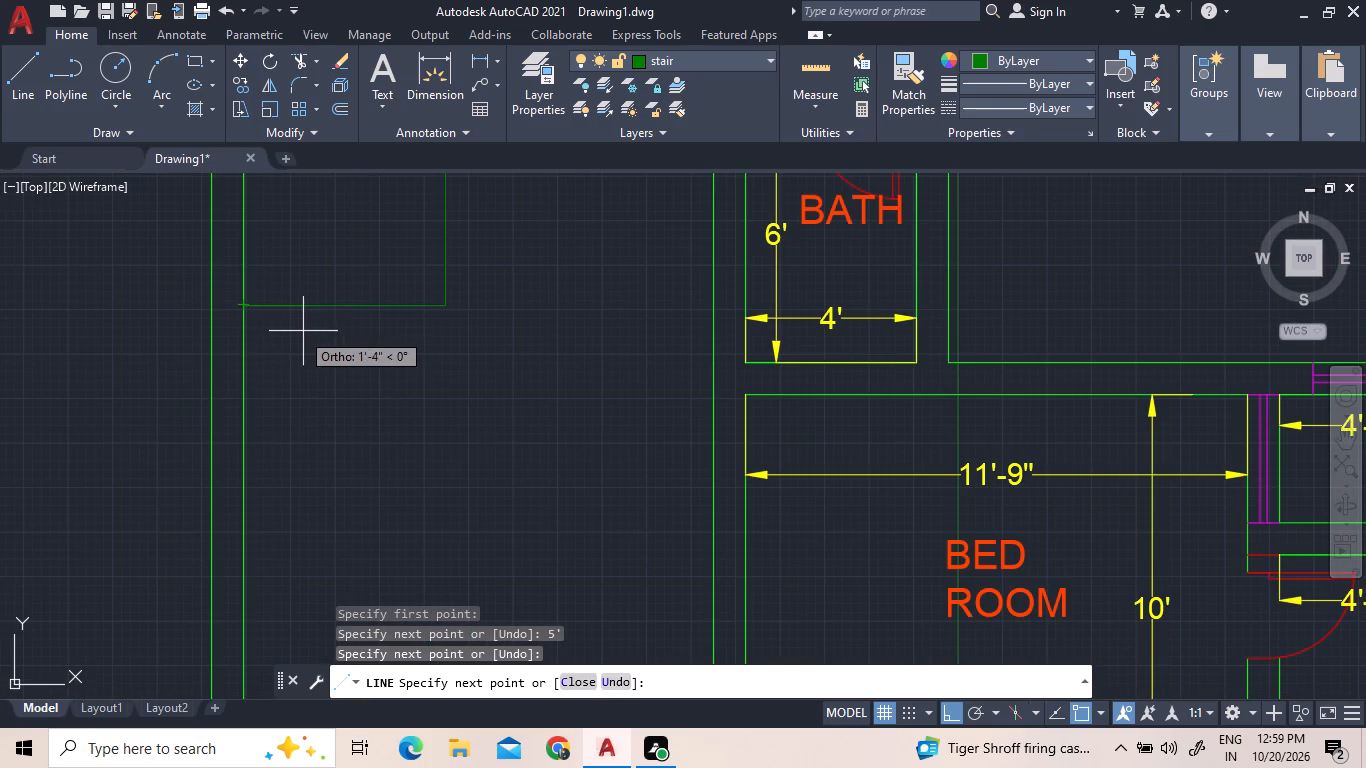
pyautogui.rightClick(305, 331)
pyautogui.click(320, 335)
# Offset the west wall's inner line 3' east into the stair area.
pyautogui.scroll(-2, 319, 370)
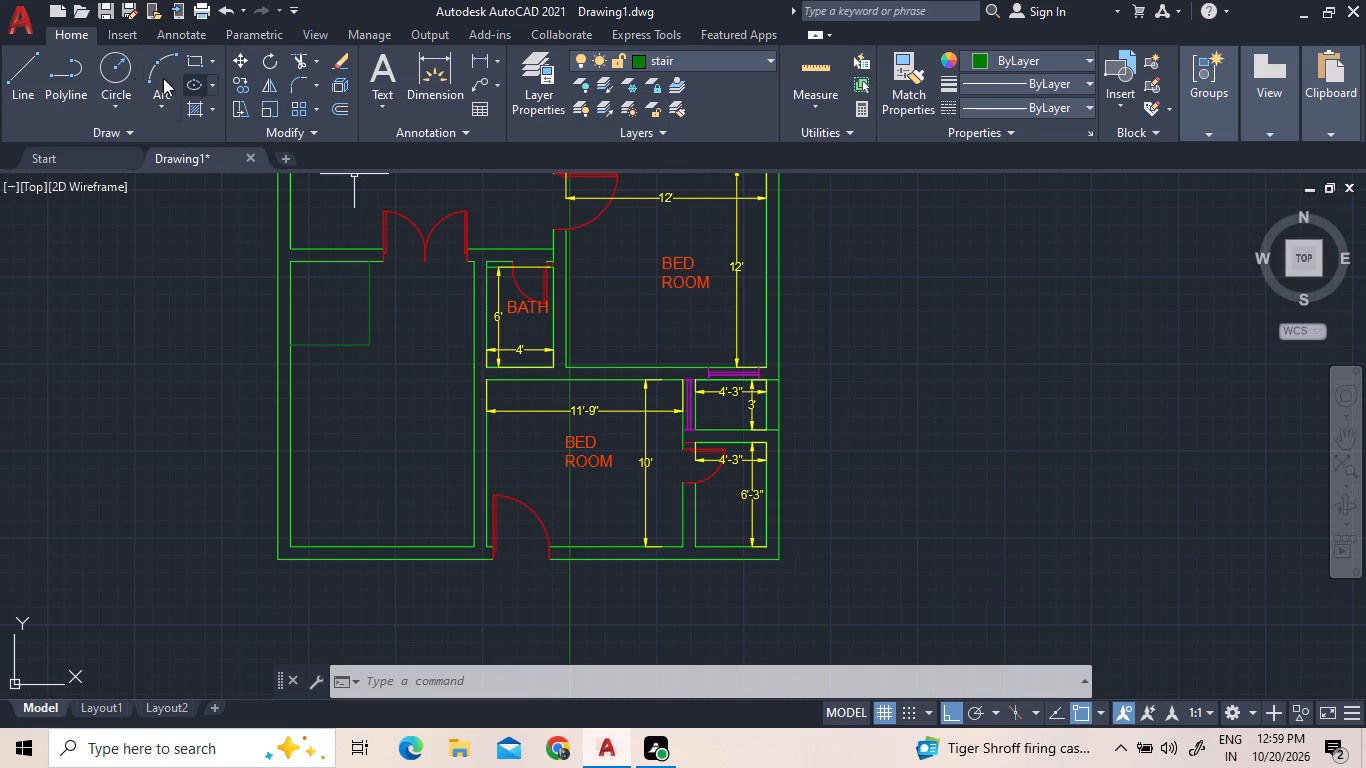
pyautogui.click(17, 80)
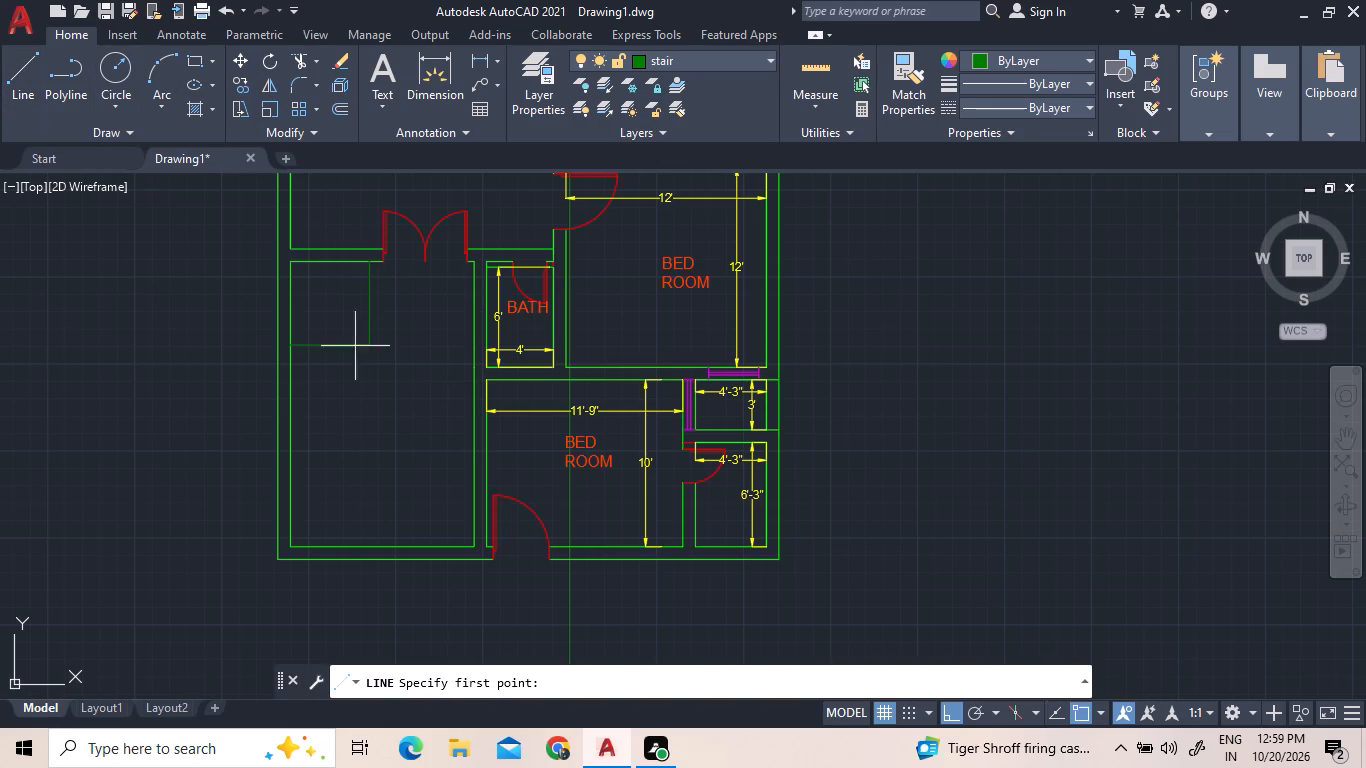
pyautogui.scroll(3, 336, 345)
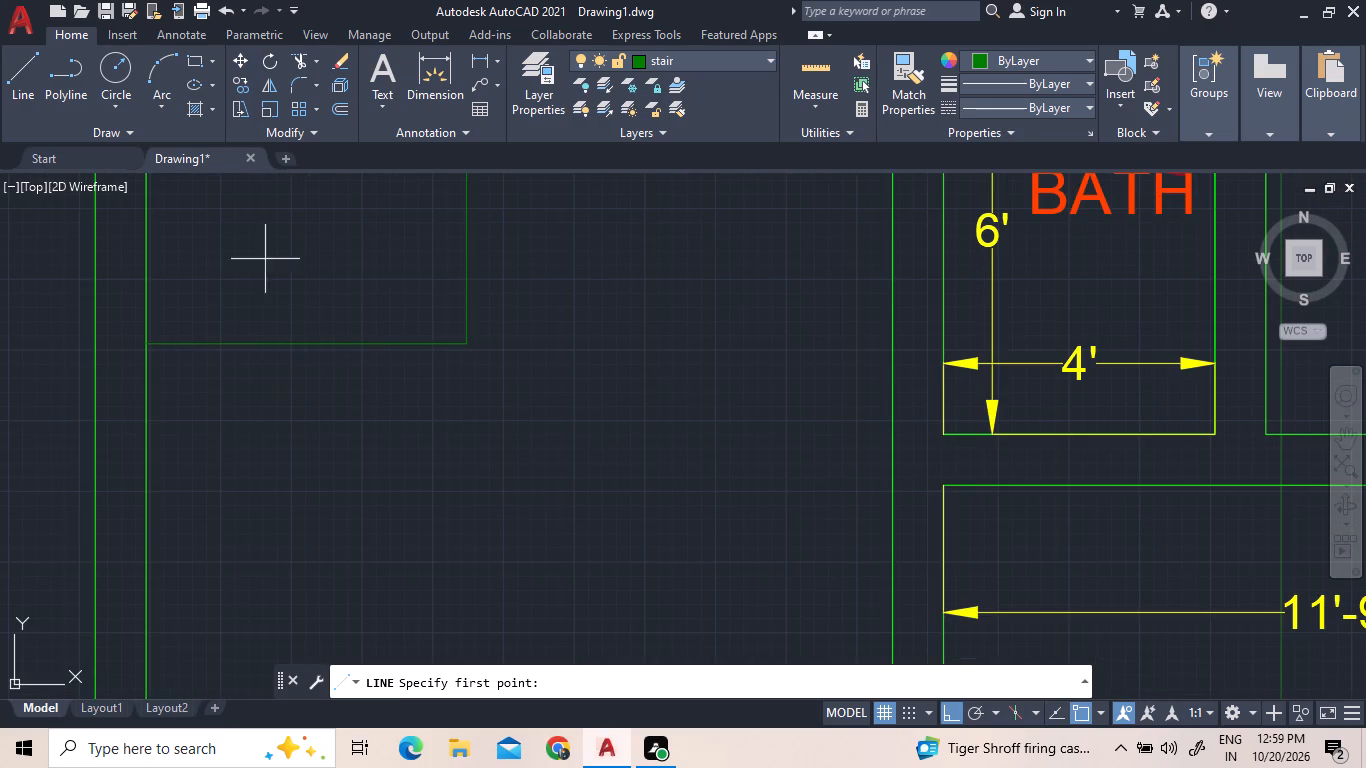
pyautogui.click(335, 98)
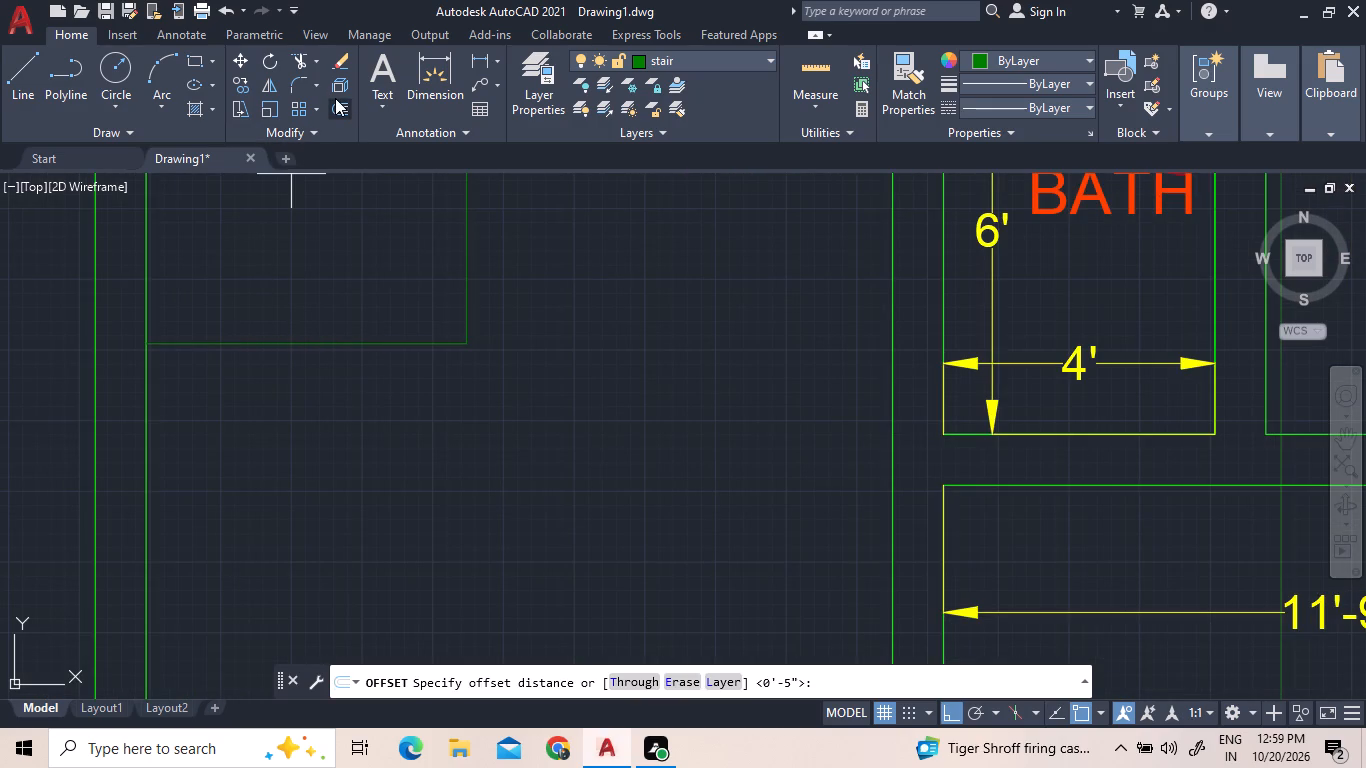
pyautogui.write("3'")
pyautogui.press('Return')
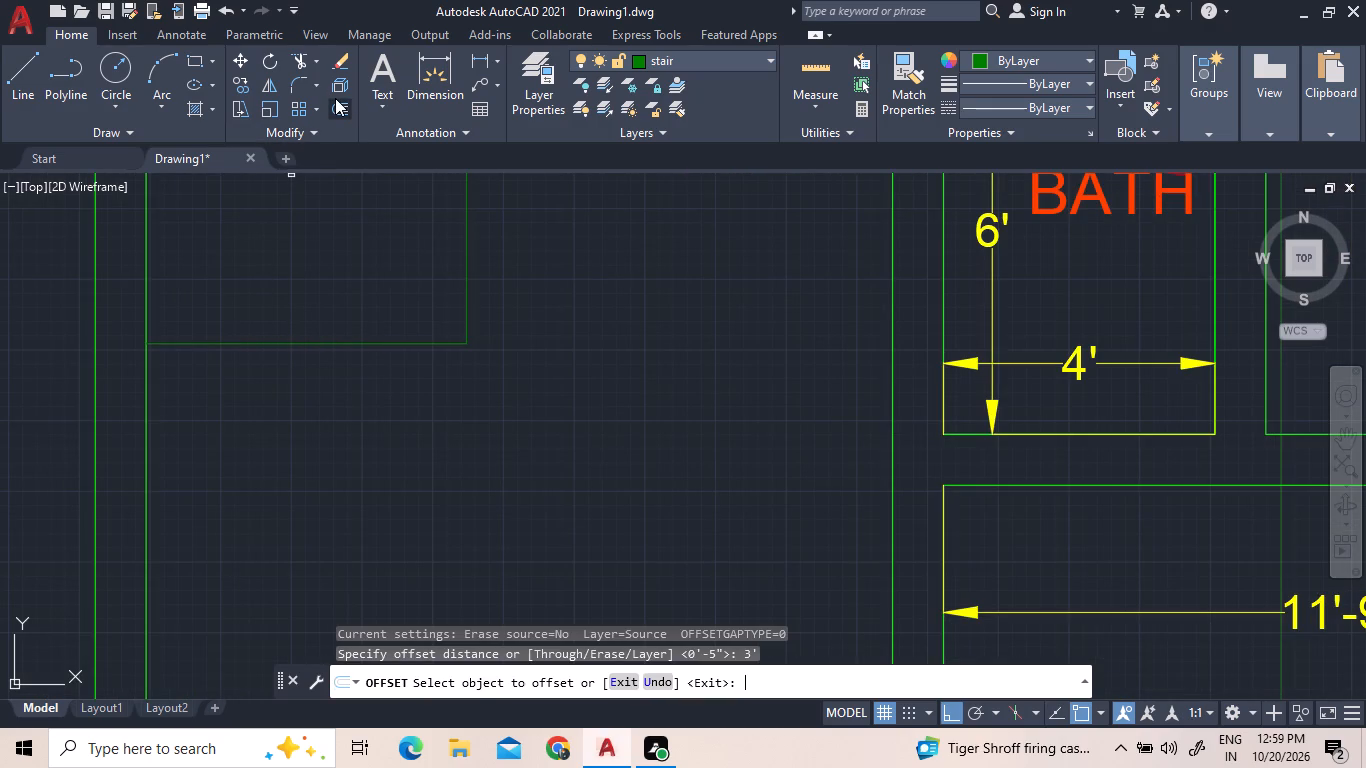
pyautogui.click(145, 394)
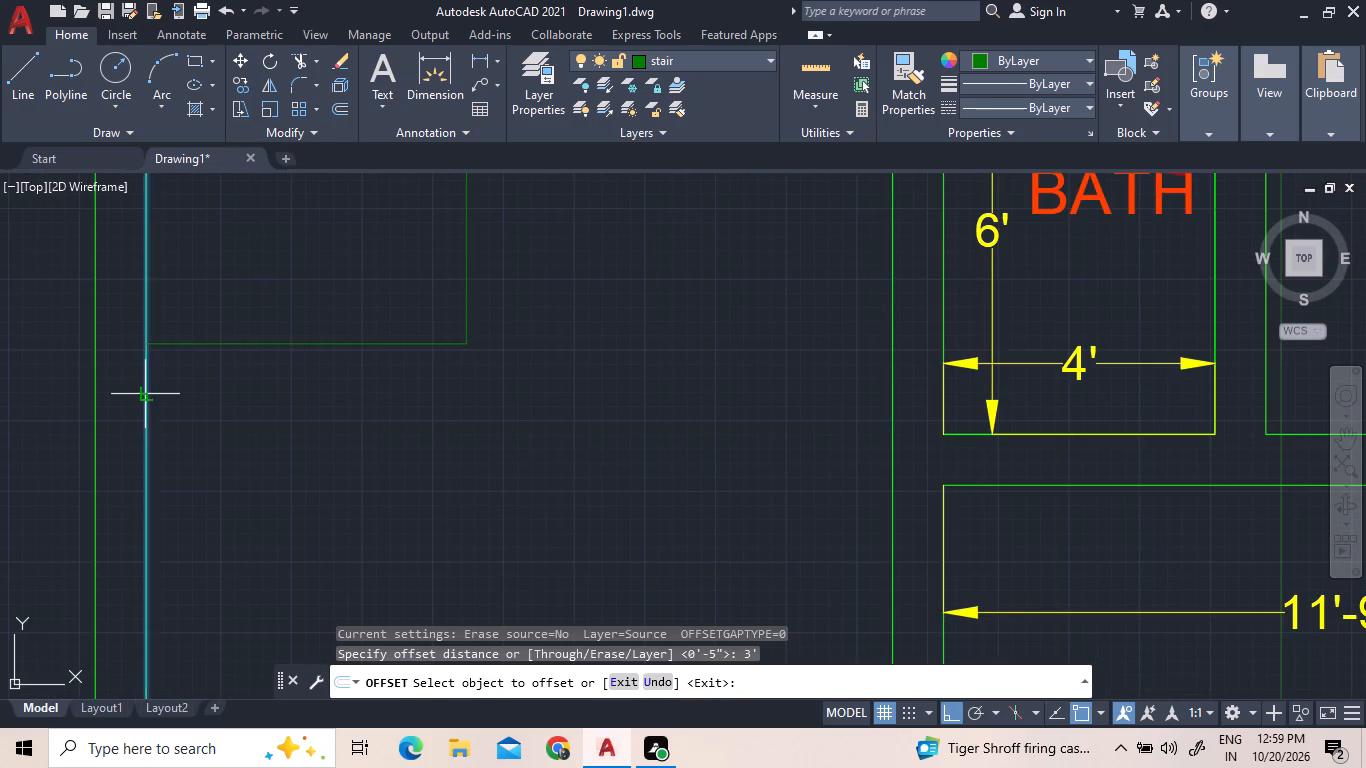
pyautogui.click(213, 407)
pyautogui.scroll(-3, 346, 521)
pyautogui.scroll(2, 359, 468)
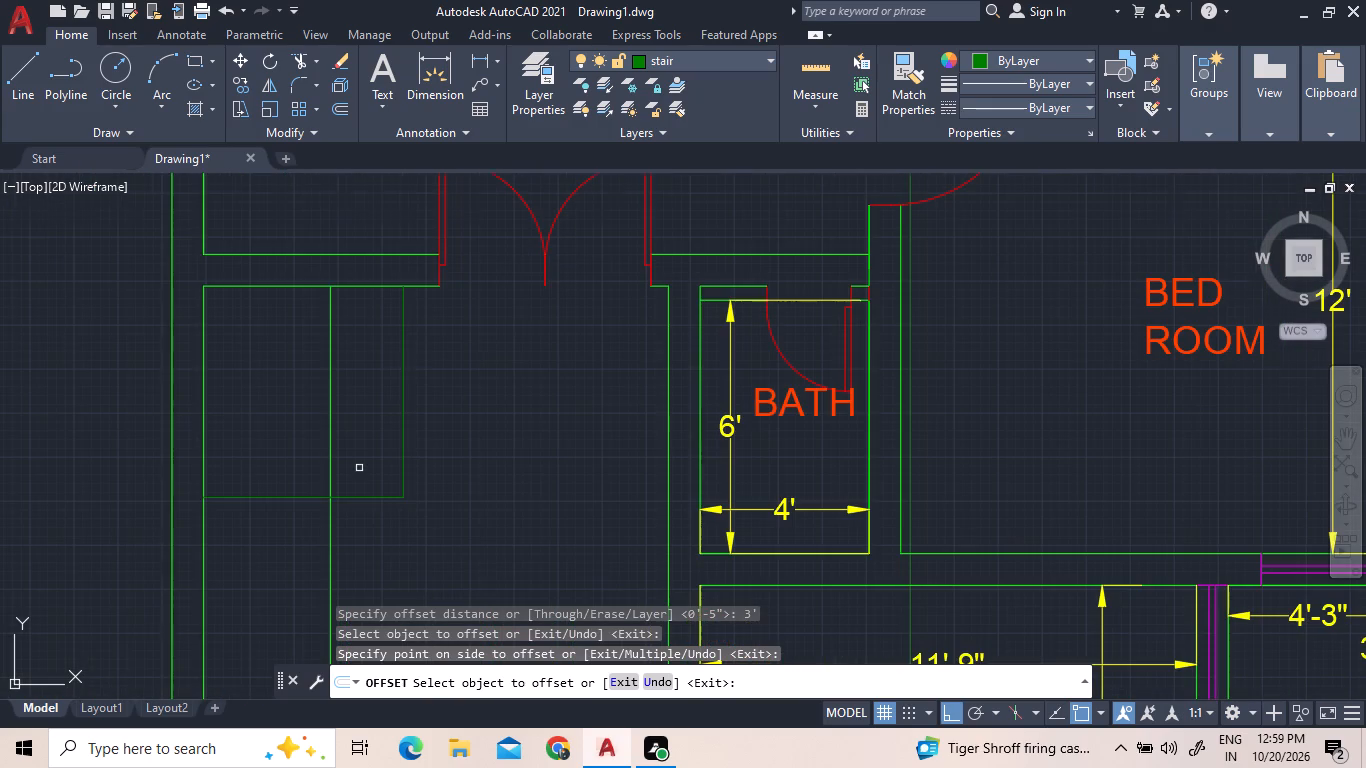
pyautogui.rightClick(357, 452)
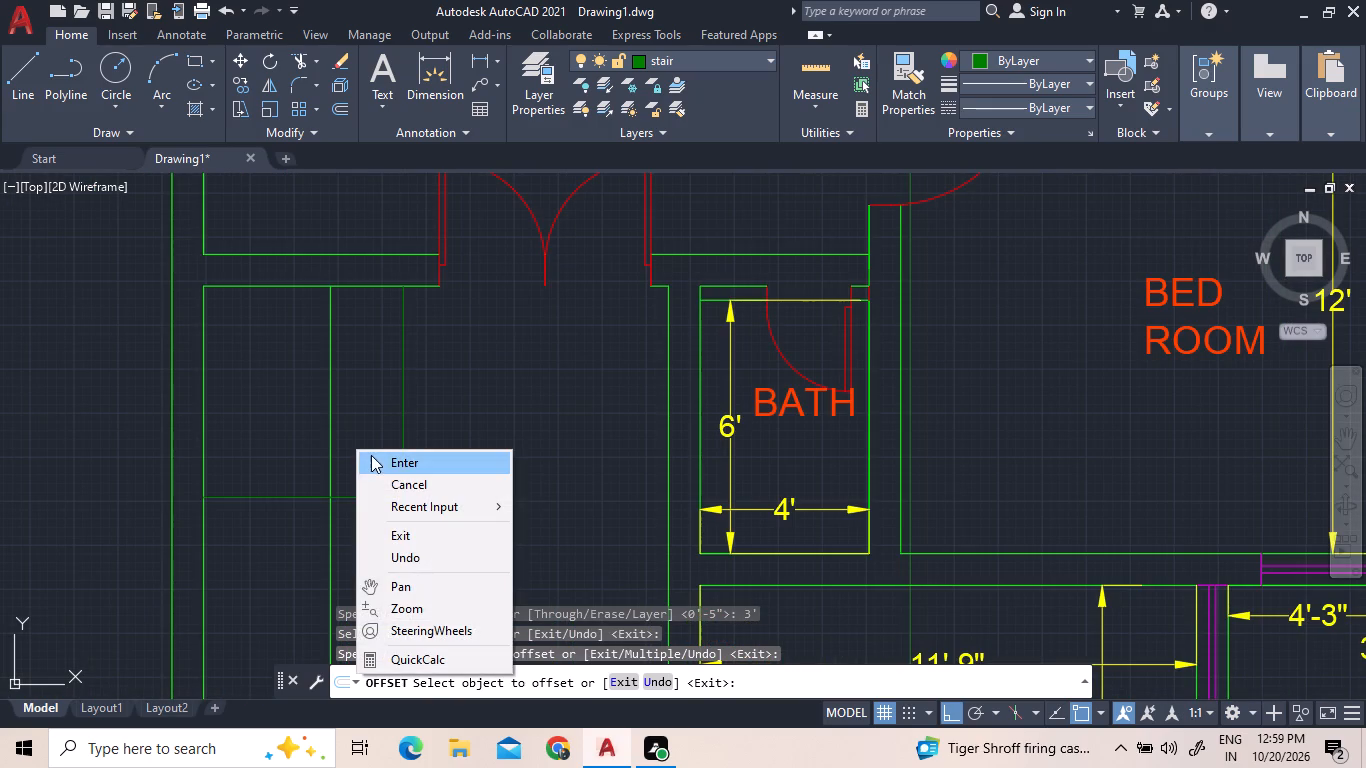
pyautogui.click(371, 455)
# Offset the stair outline's east line westward three times in succession at 10" spacing to form the upper treads.
pyautogui.scroll(-1, 372, 390)
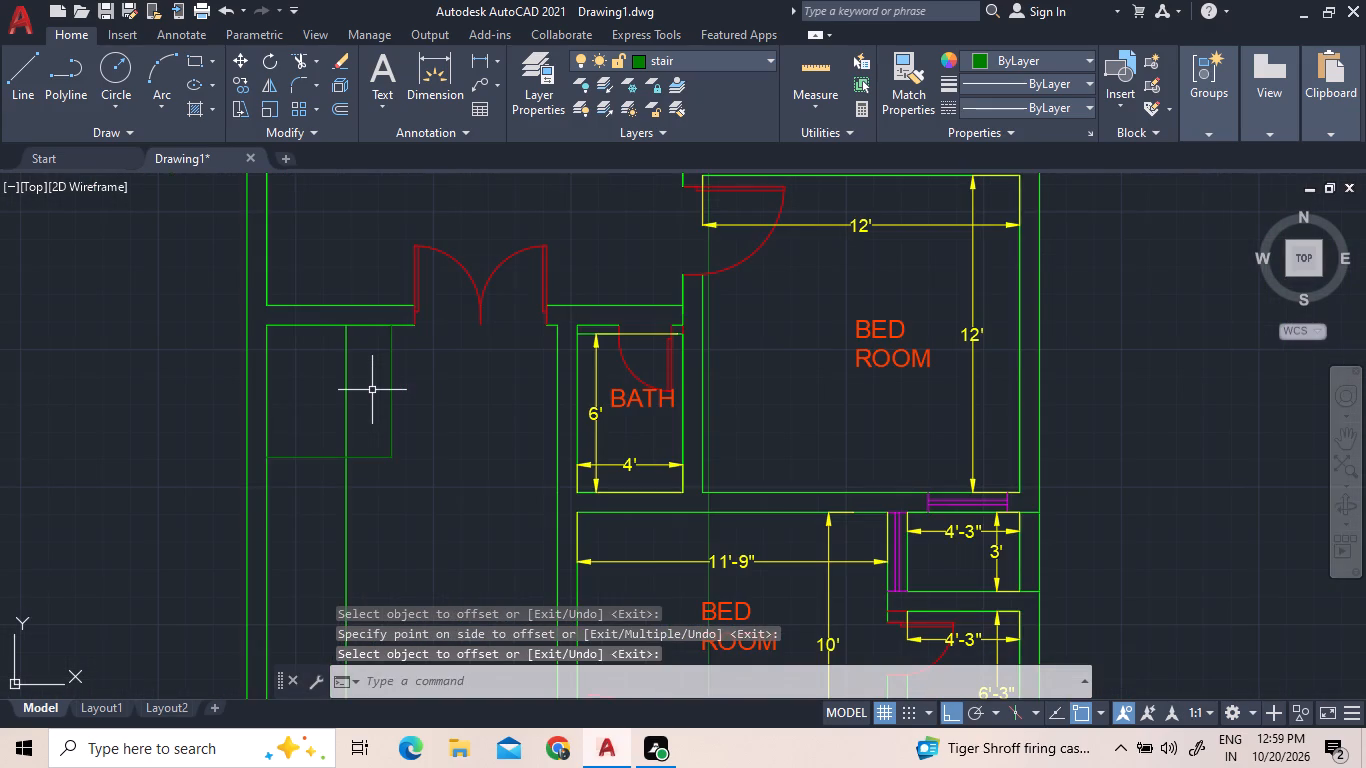
pyautogui.scroll(1, 360, 467)
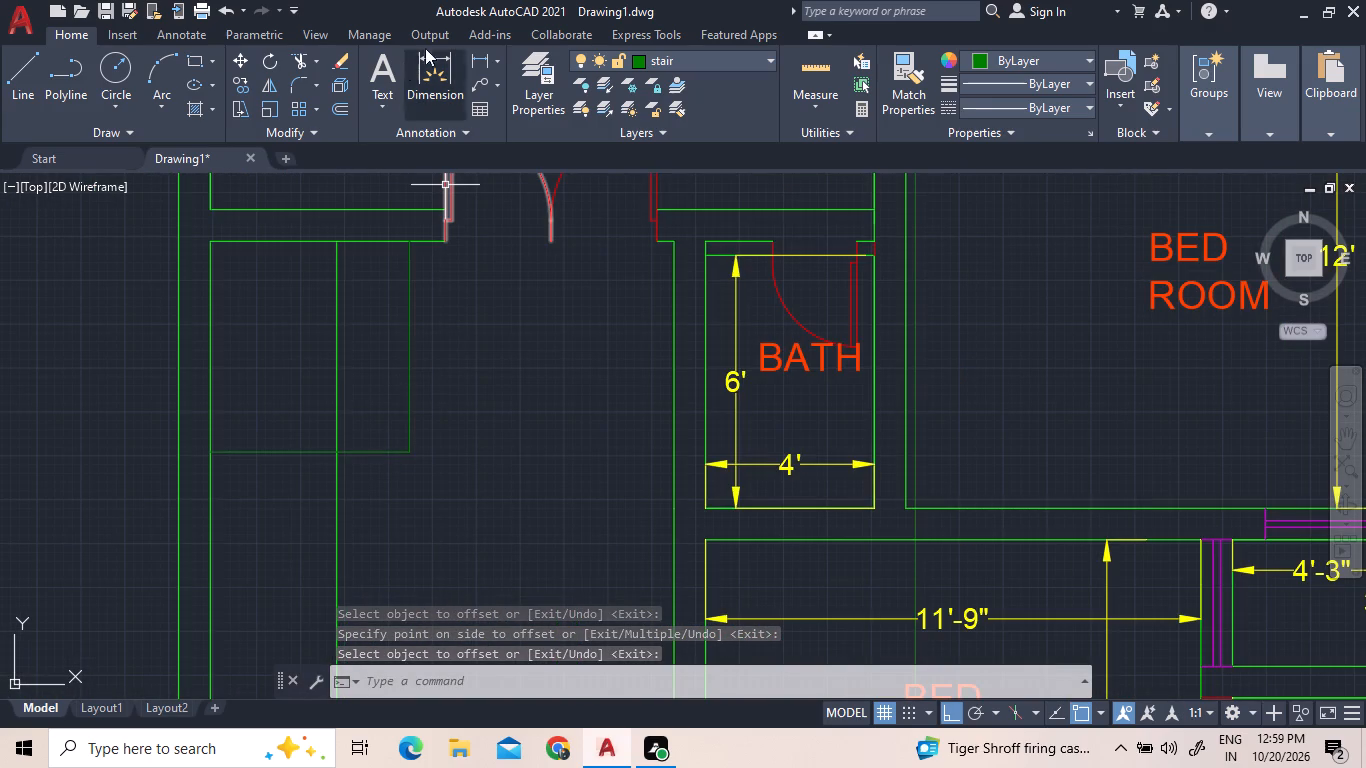
pyautogui.click(340, 102)
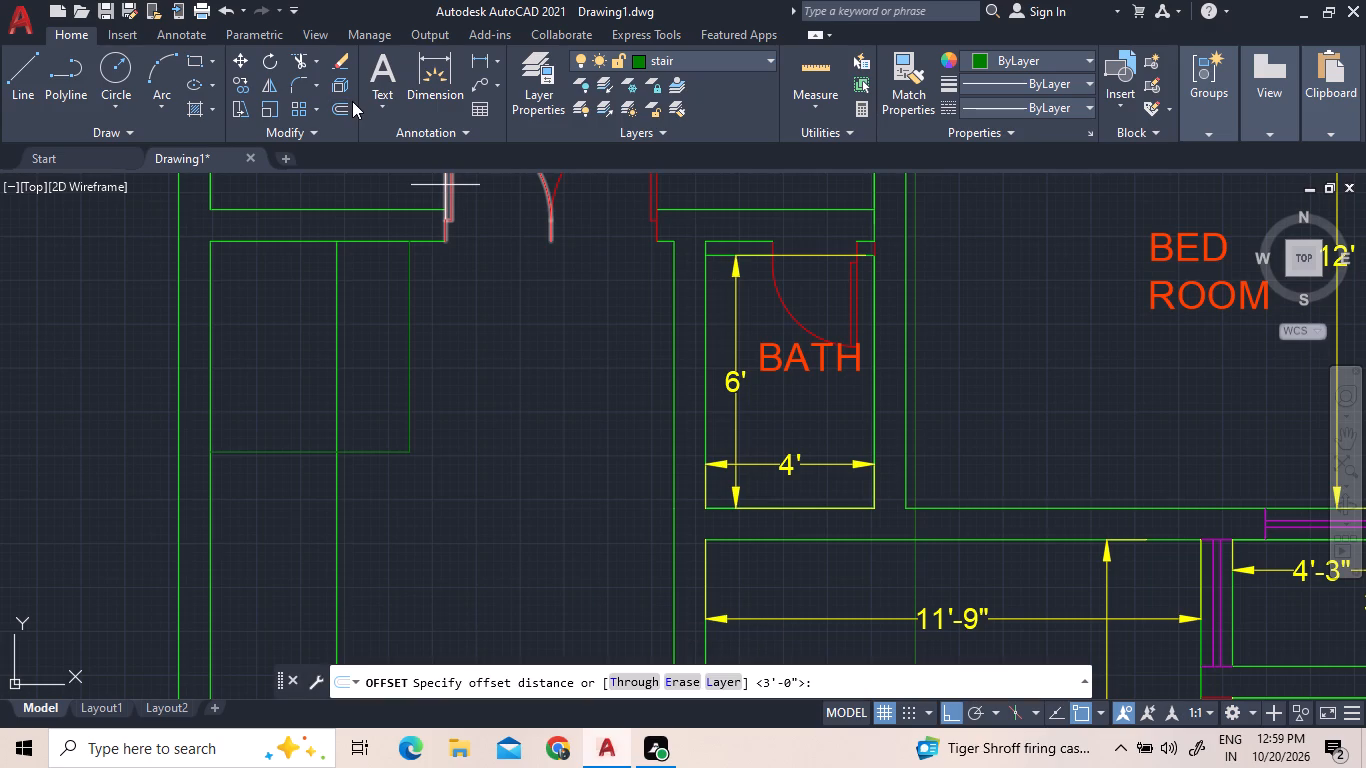
pyautogui.write('10"')
pyautogui.press('Return')
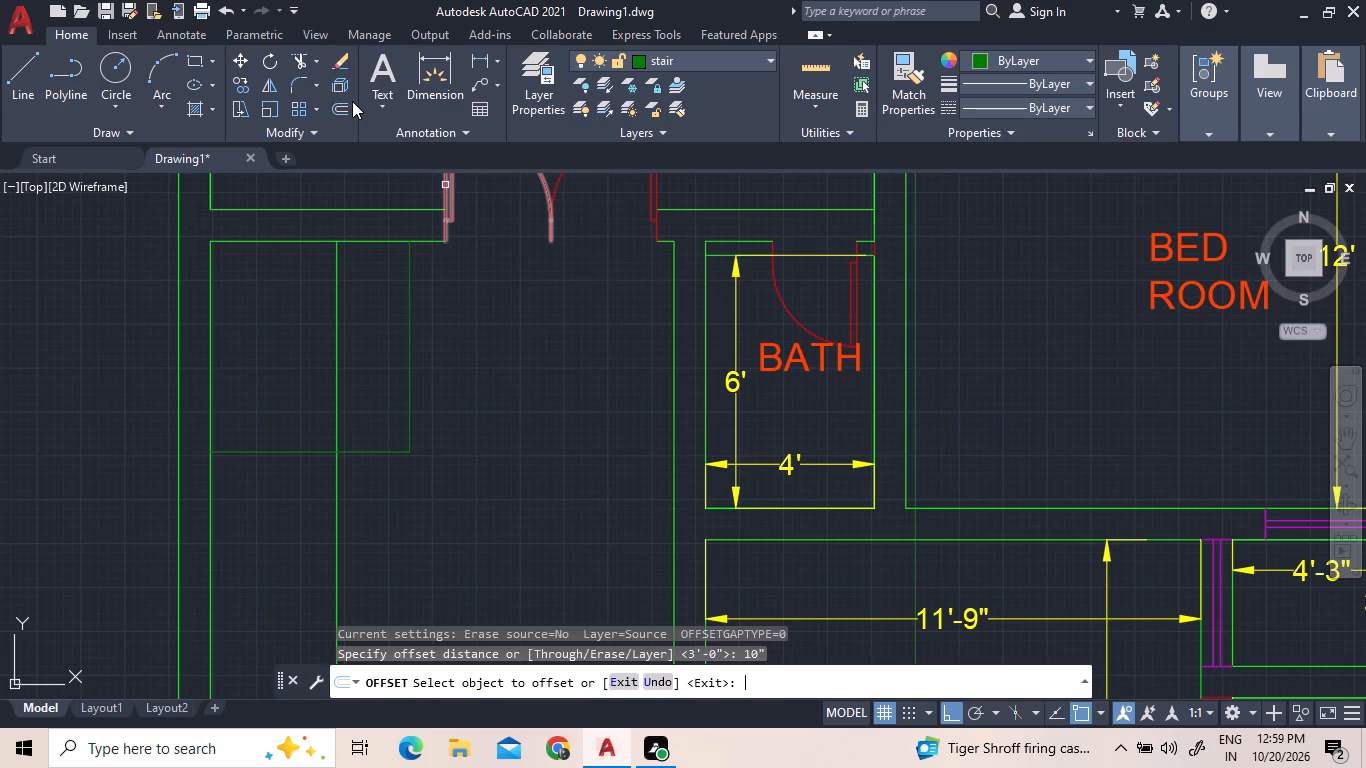
pyautogui.click(409, 333)
pyautogui.click(393, 333)
pyautogui.click(375, 329)
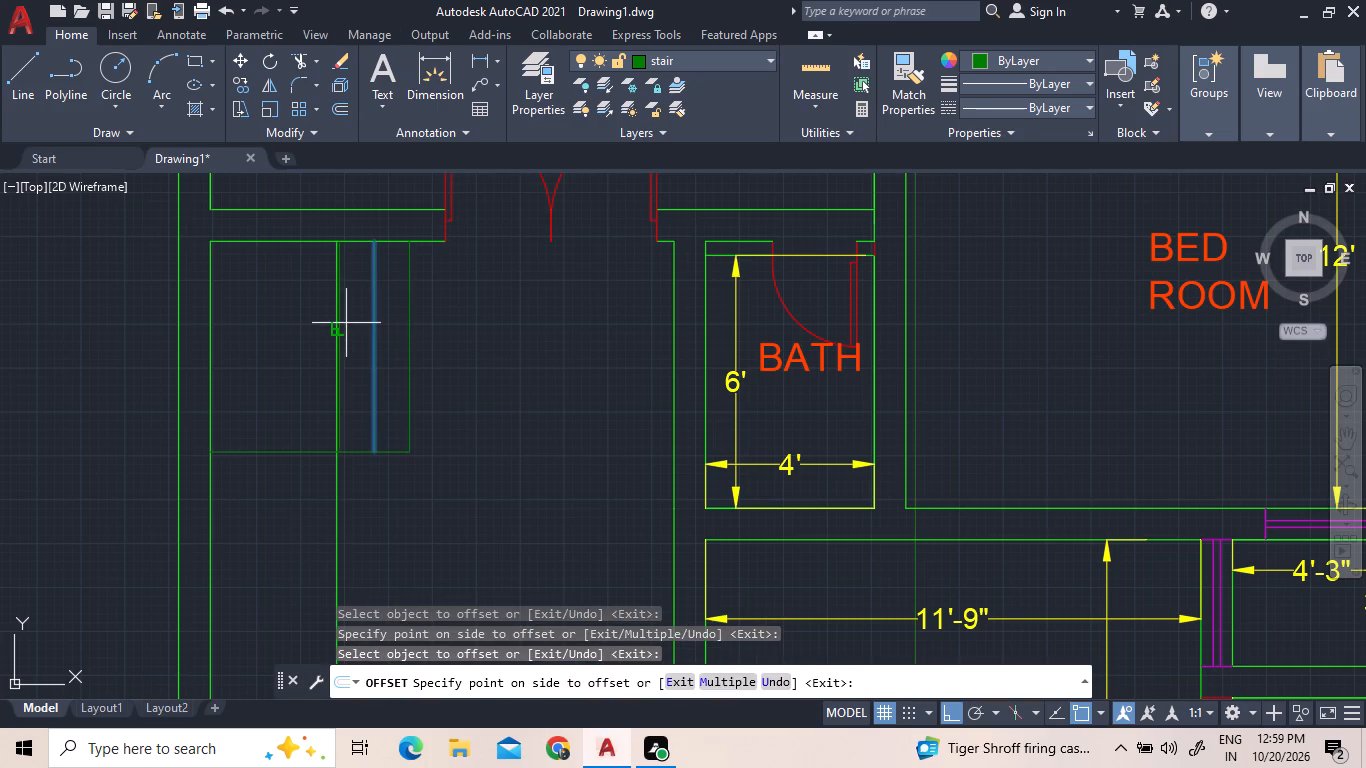
pyautogui.click(346, 323)
pyautogui.scroll(4, 339, 318)
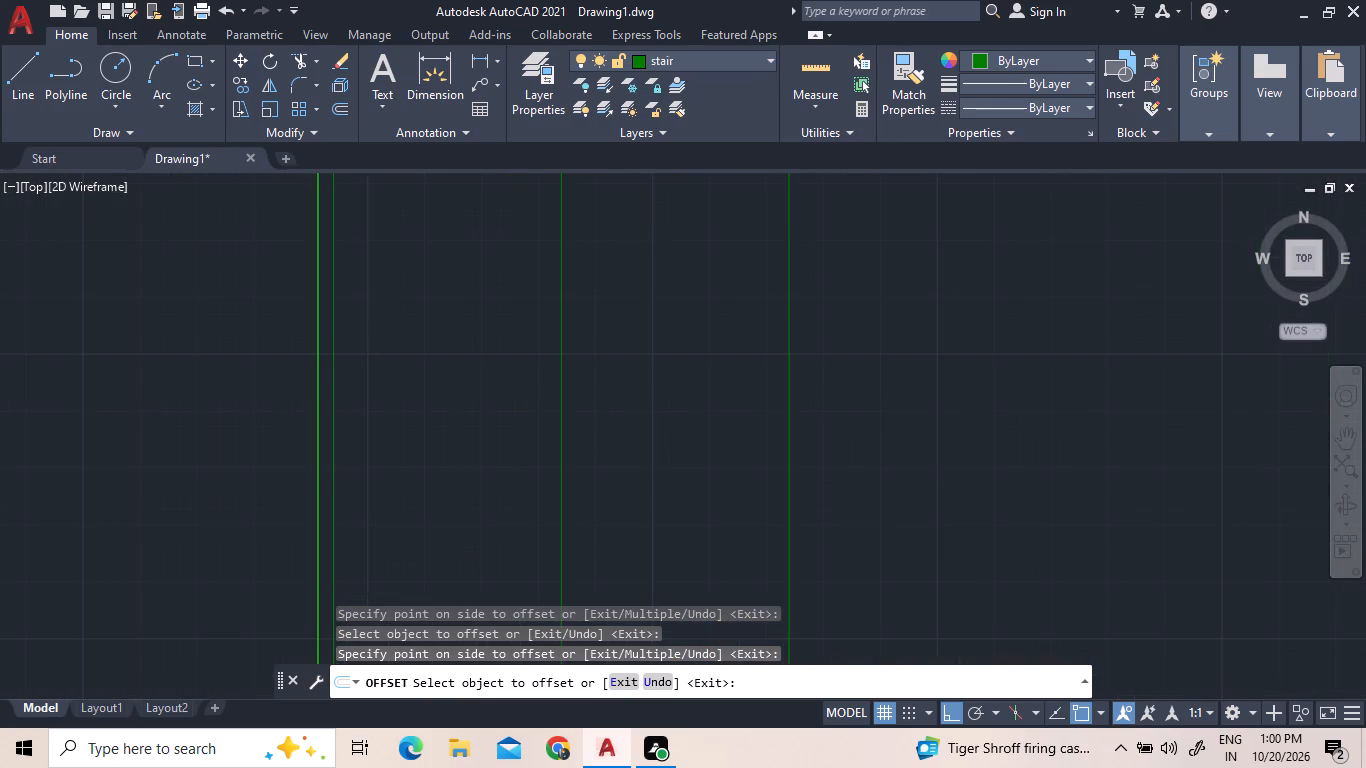
pyautogui.click(331, 317)
pyautogui.click(263, 307)
pyautogui.scroll(-3, 263, 307)
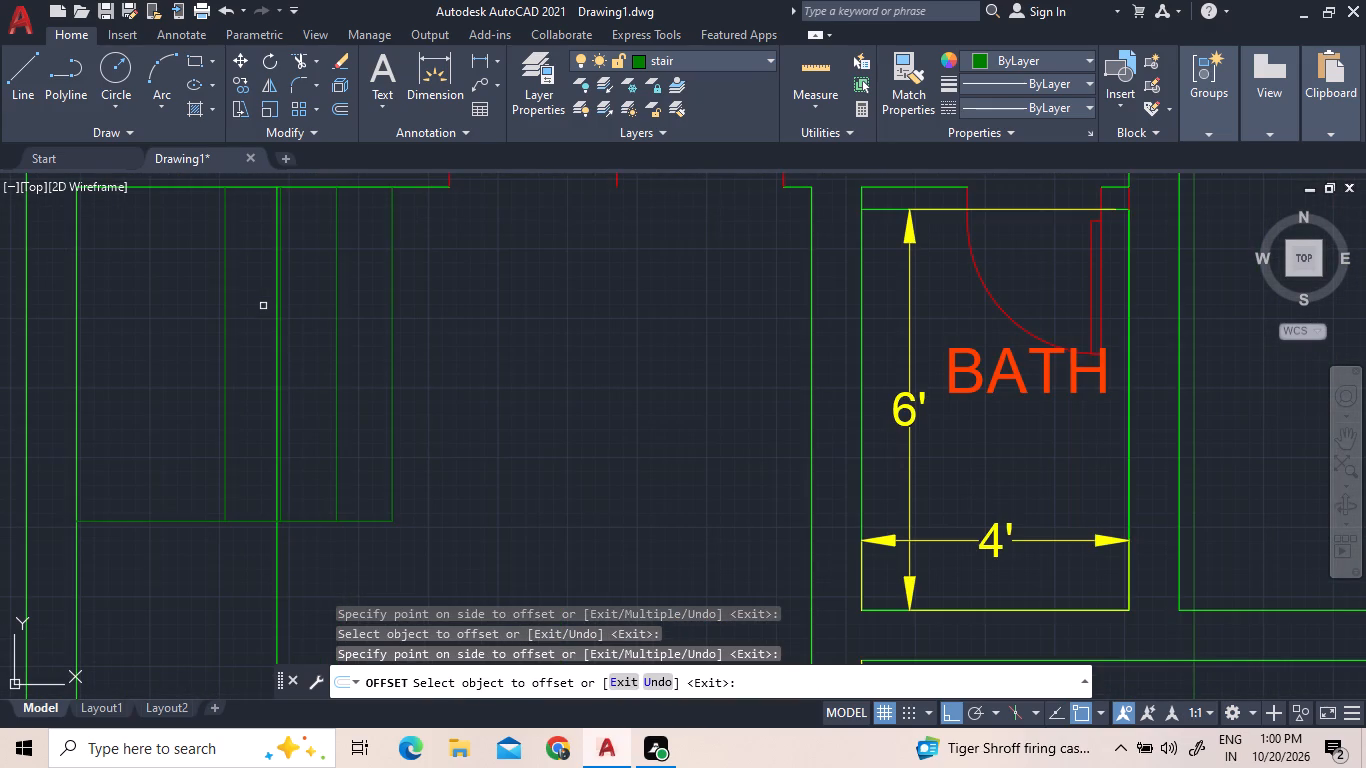
pyautogui.scroll(-3, 448, 319)
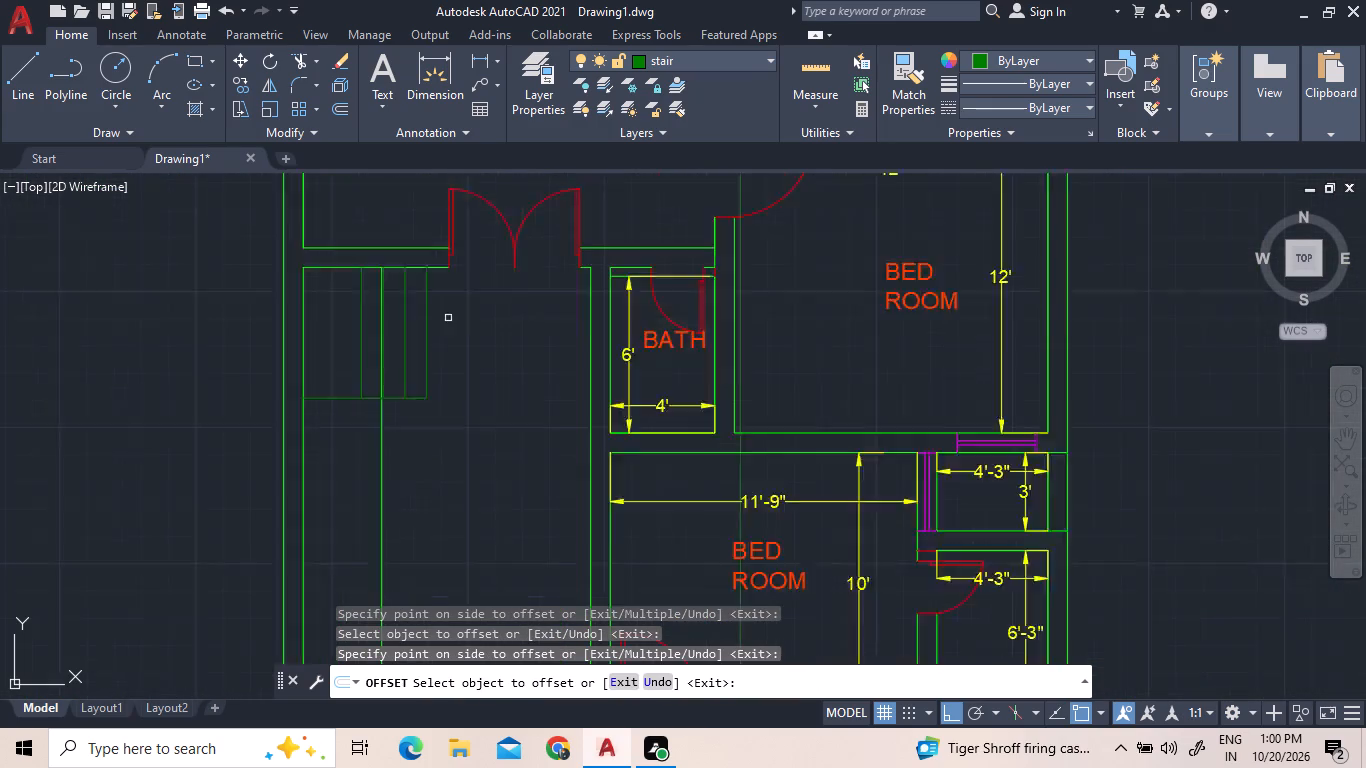
# Offset the stair outline's south line southward six times in succession at 10" spacing to form treads.
pyautogui.scroll(3, 387, 369)
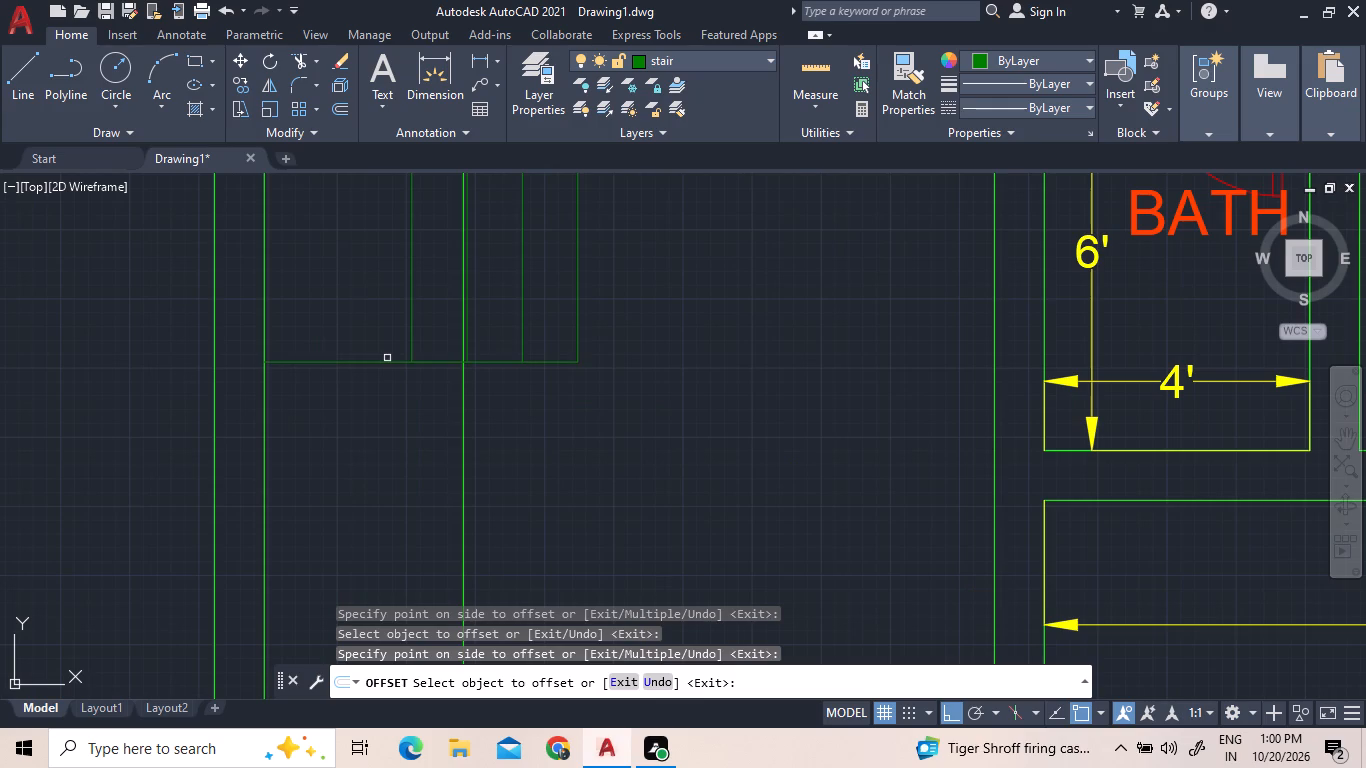
pyautogui.click(386, 364)
pyautogui.click(388, 406)
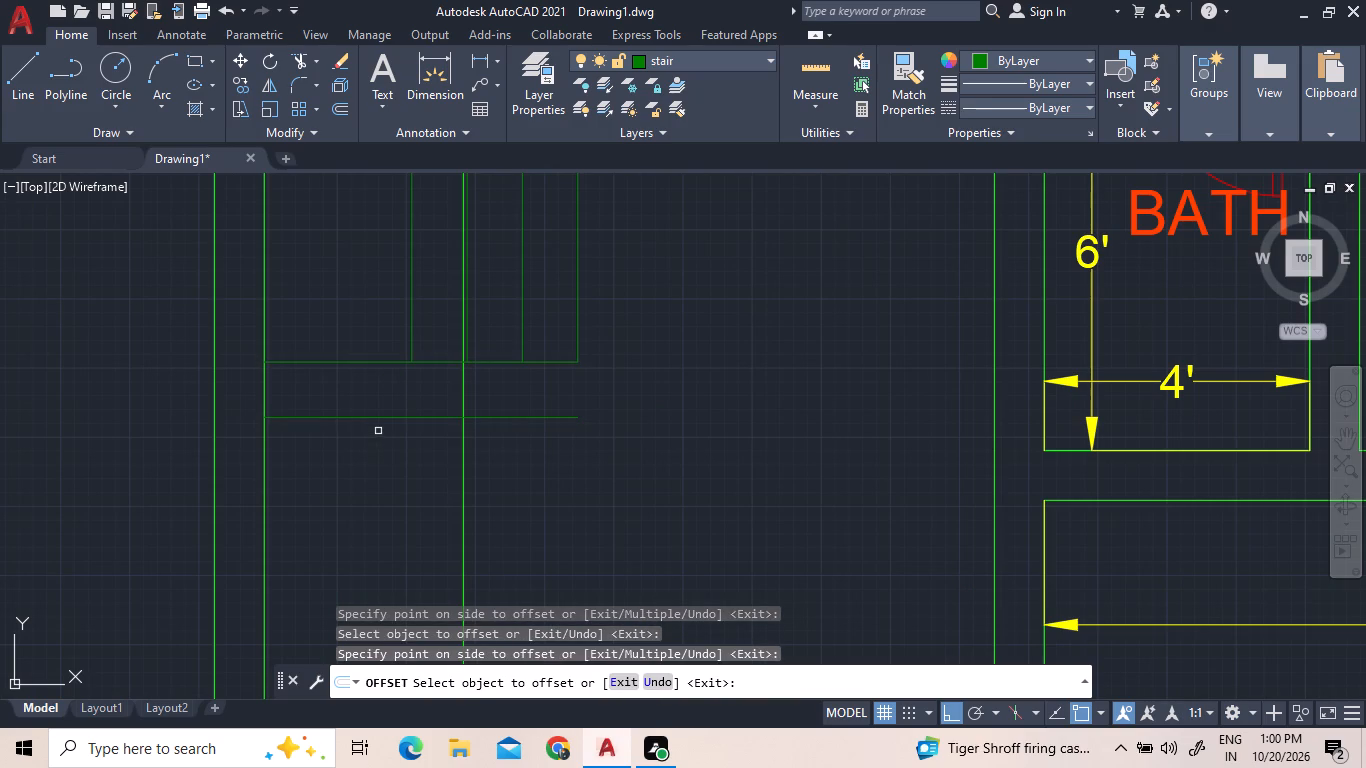
pyautogui.click(378, 417)
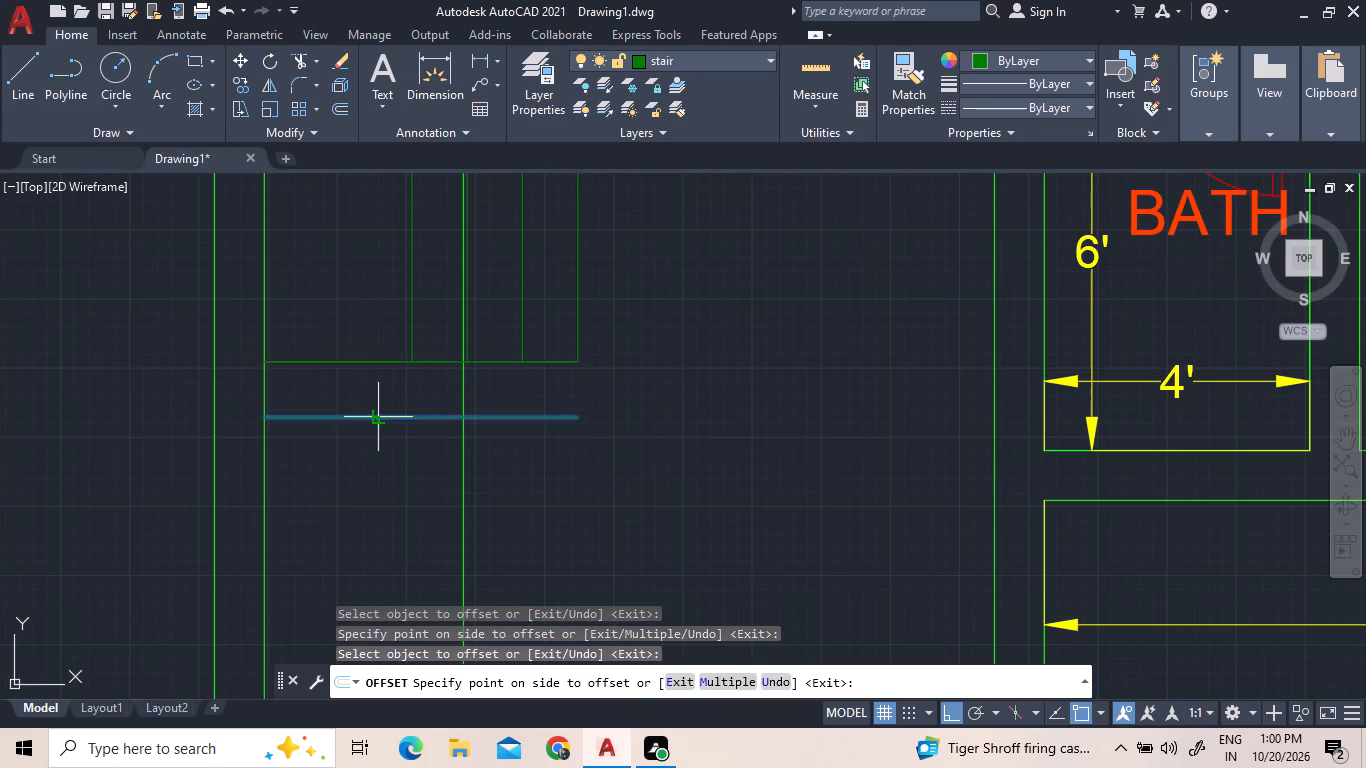
pyautogui.click(378, 466)
pyautogui.click(378, 474)
pyautogui.click(378, 507)
pyautogui.scroll(-2, 377, 499)
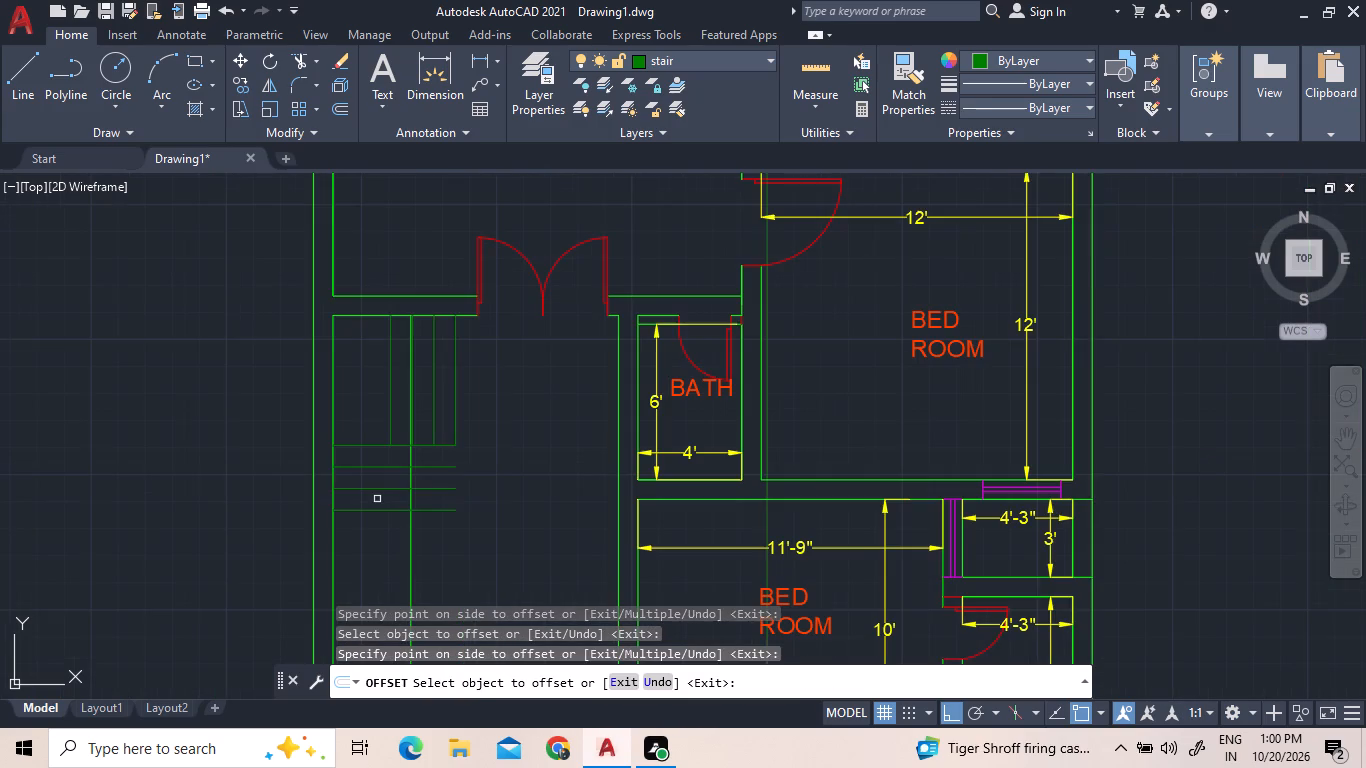
pyautogui.click(382, 511)
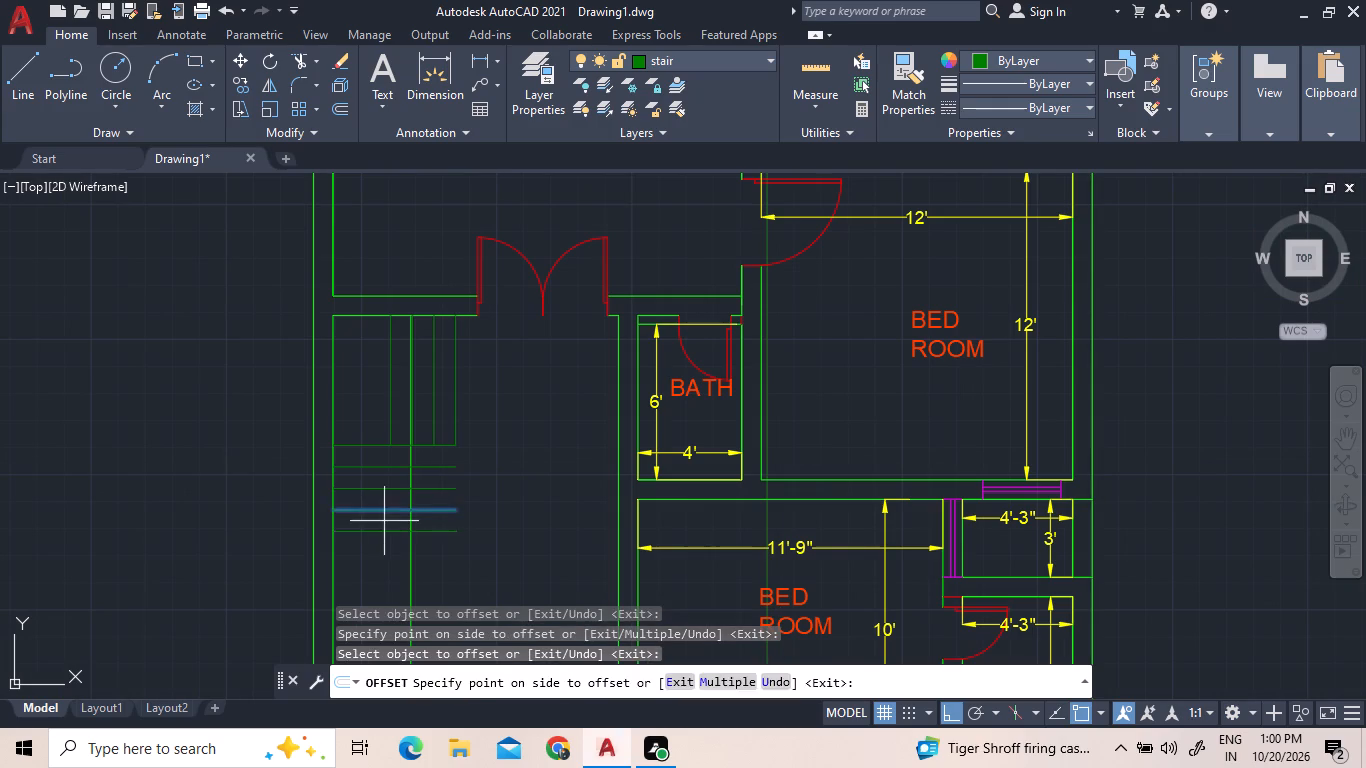
pyautogui.click(384, 521)
pyautogui.click(375, 531)
pyautogui.click(375, 565)
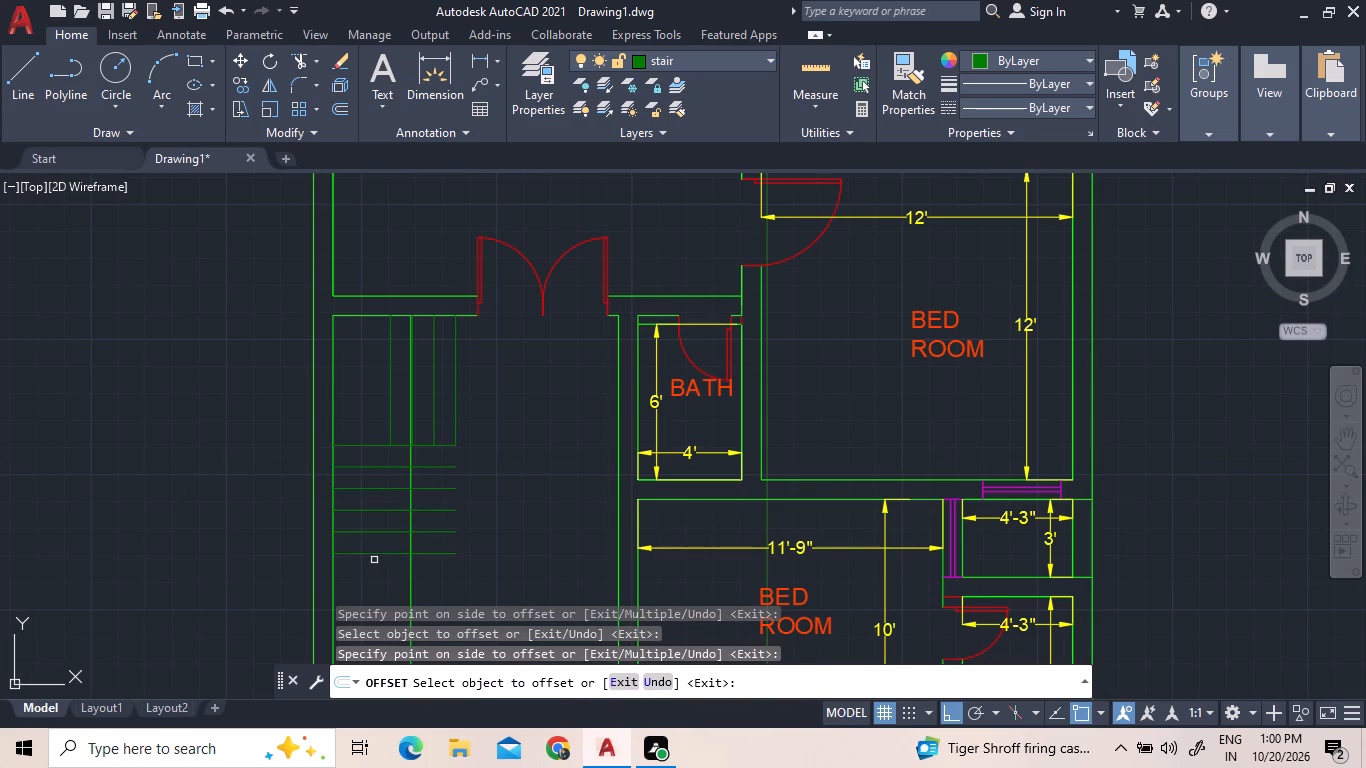
pyautogui.click(373, 555)
pyautogui.click(373, 576)
# Offset the lowest tread line southward four more times at 10" spacing and finish the offset.
pyautogui.scroll(-3, 396, 480)
pyautogui.scroll(2, 403, 539)
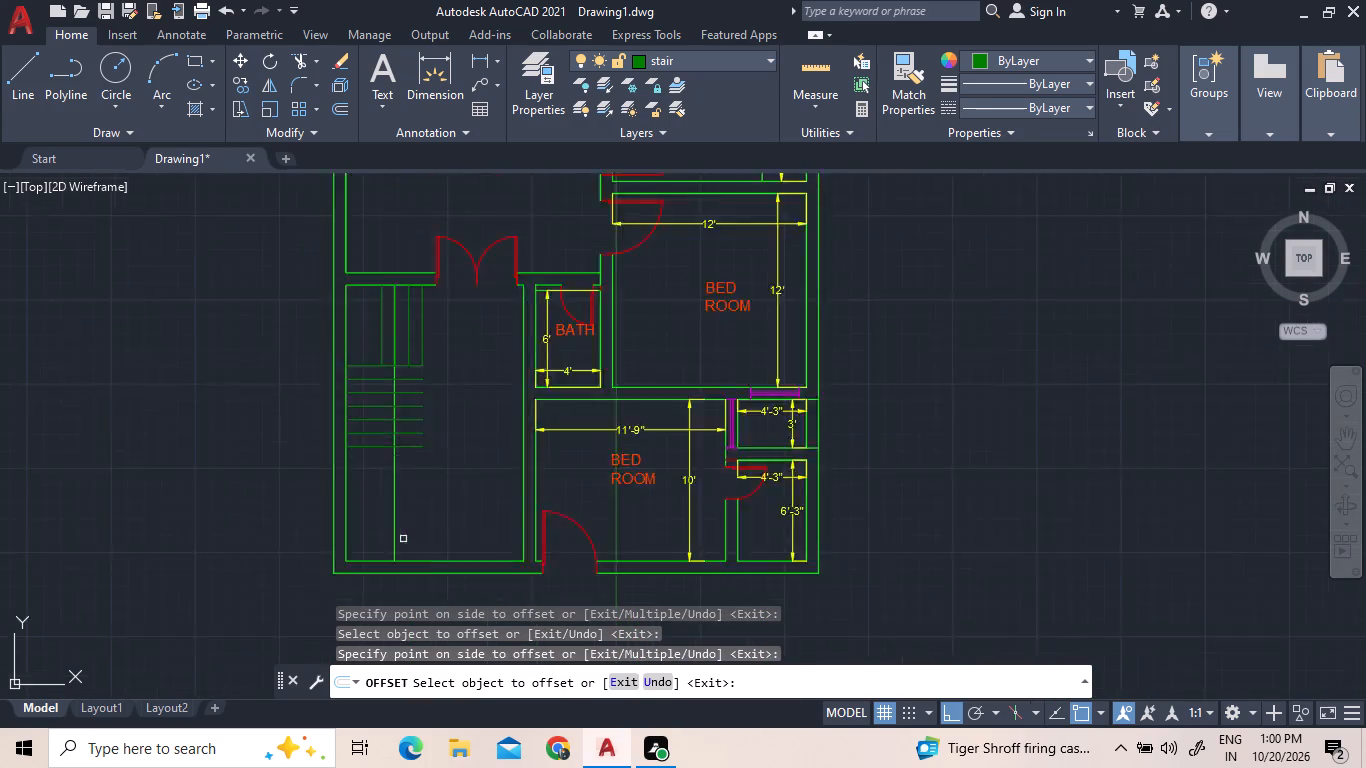
pyautogui.scroll(1, 403, 539)
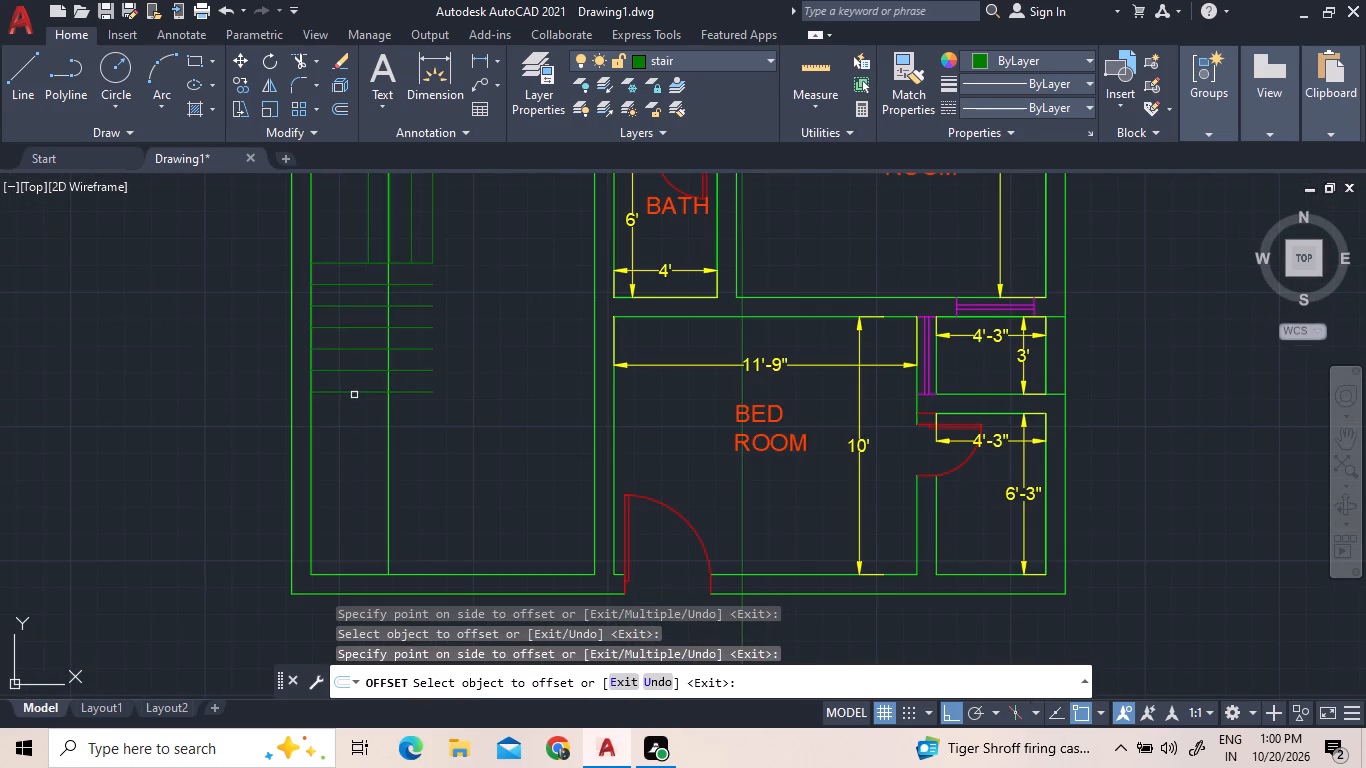
pyautogui.click(355, 393)
pyautogui.click(356, 422)
pyautogui.click(356, 415)
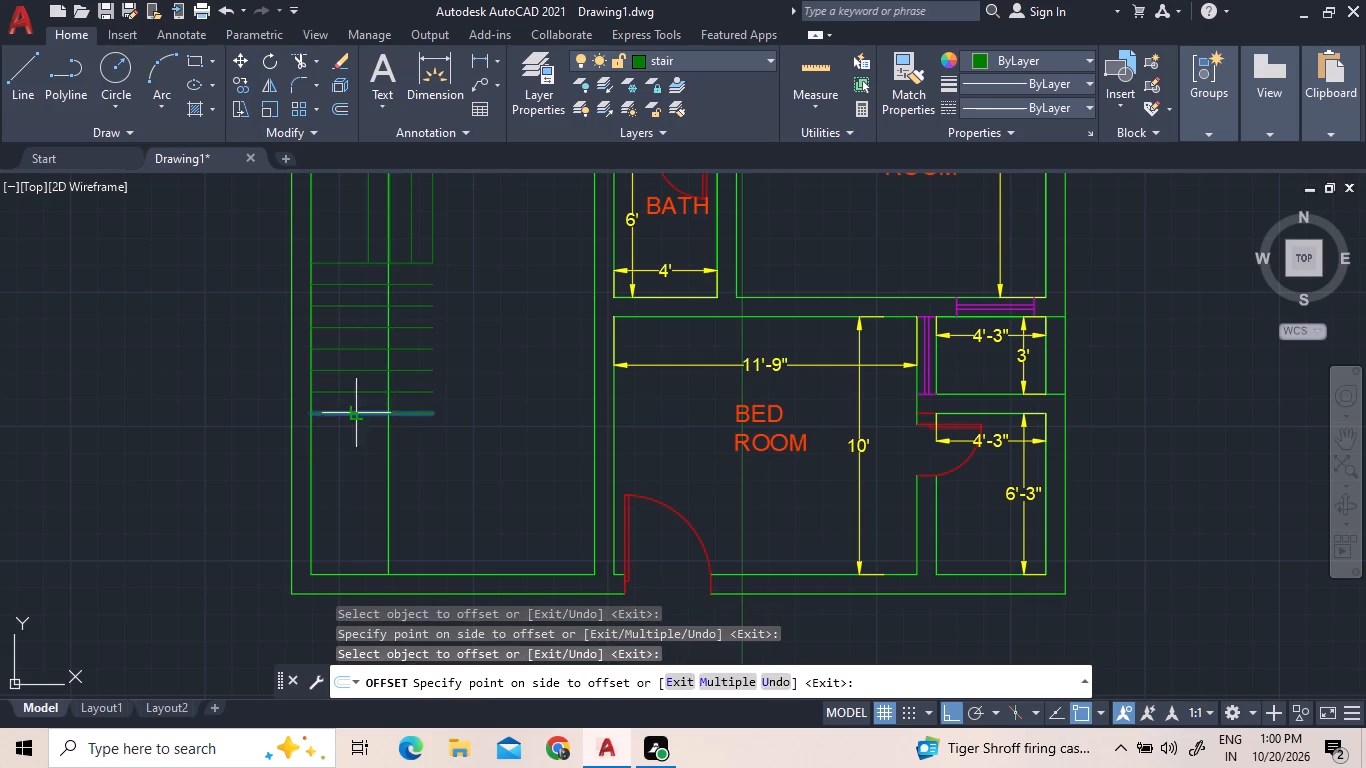
pyautogui.click(353, 435)
pyautogui.click(353, 435)
pyautogui.click(353, 454)
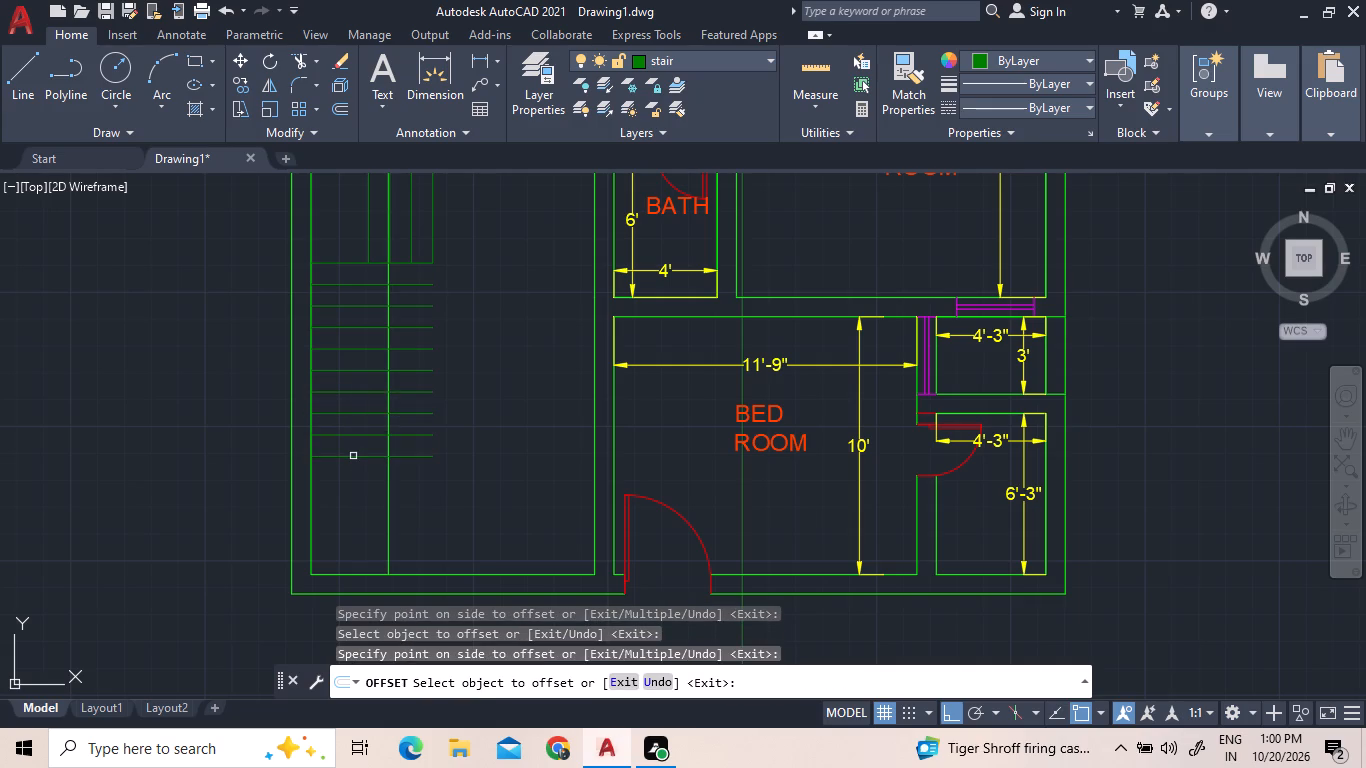
pyautogui.click(353, 456)
pyautogui.click(351, 474)
pyautogui.rightClick(464, 458)
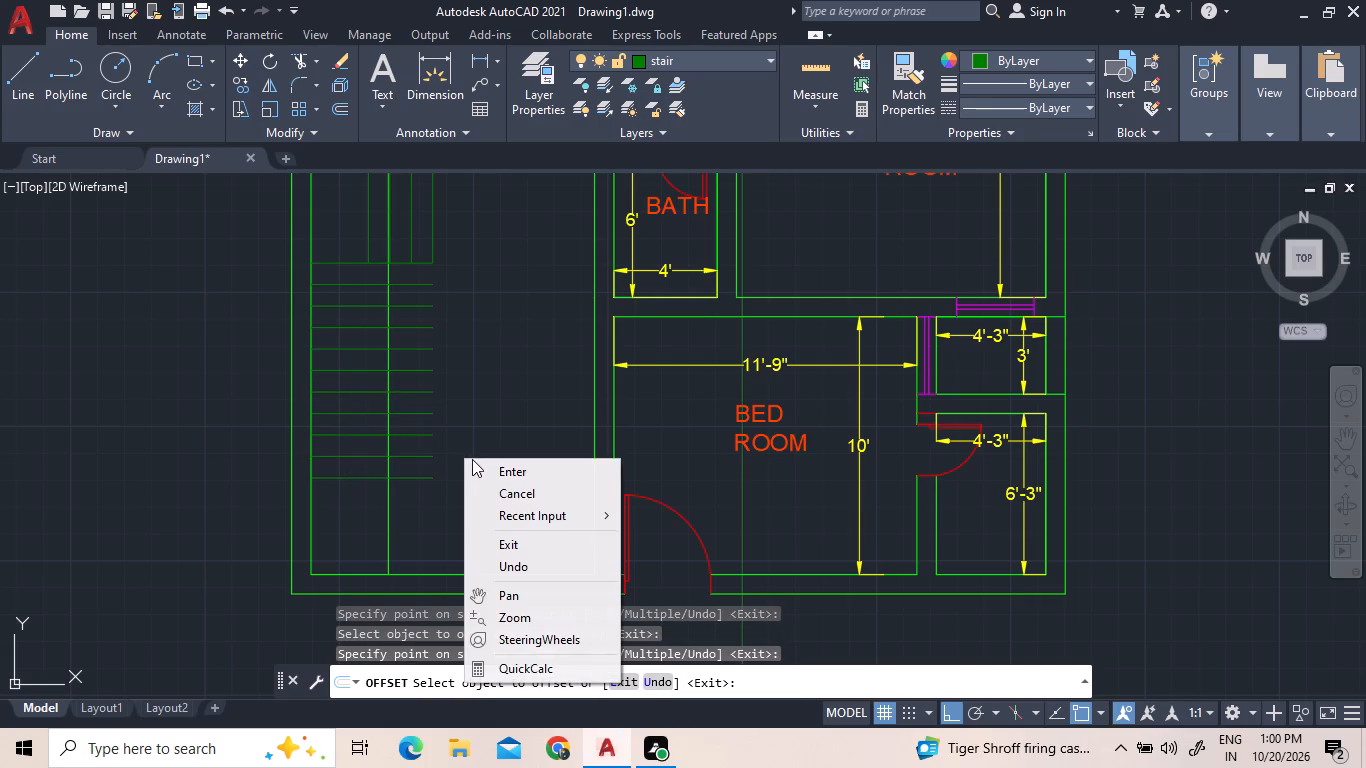
pyautogui.click(477, 469)
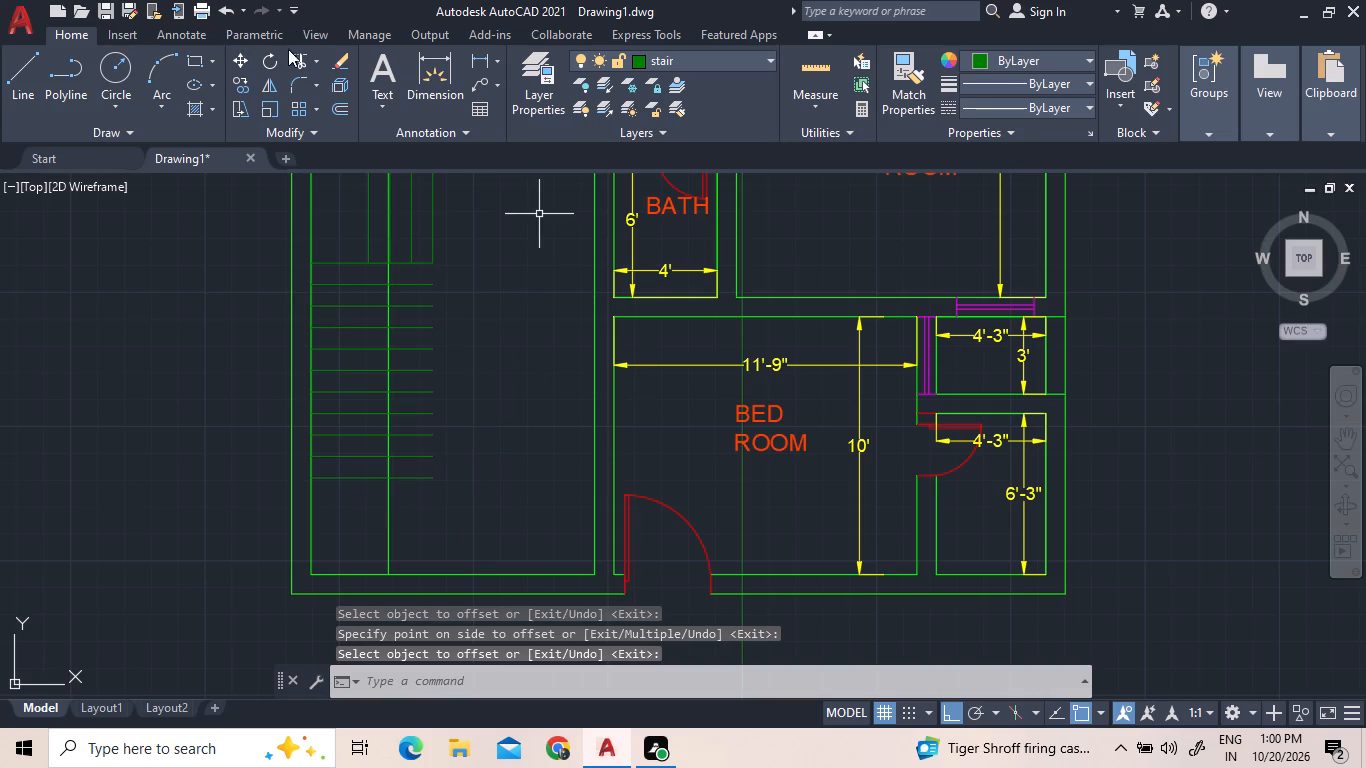
# Trim the ten lower tread lines where they extend east of the vertical line 3' from the west wall.
pyautogui.click(295, 53)
pyautogui.moveTo(423, 521); pyautogui.dragTo(426, 462)
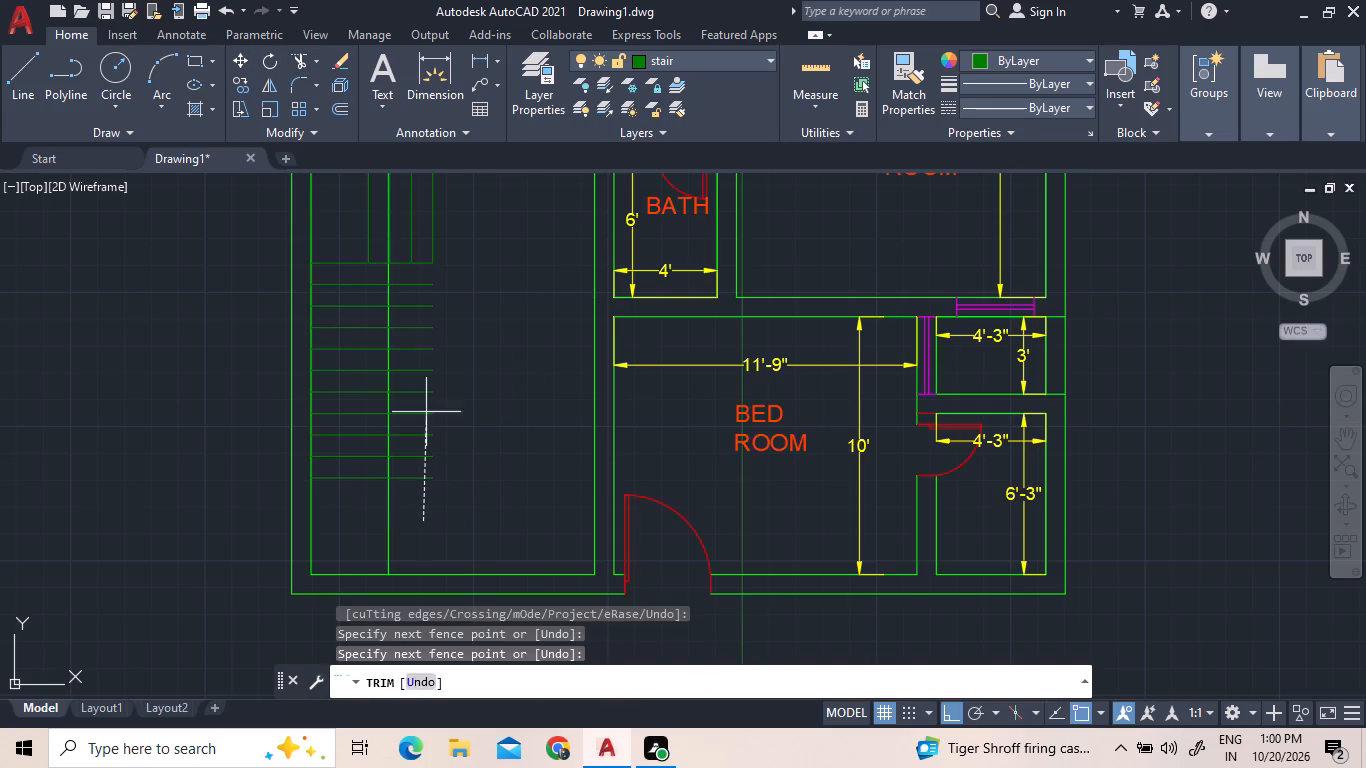
pyautogui.click(412, 277)
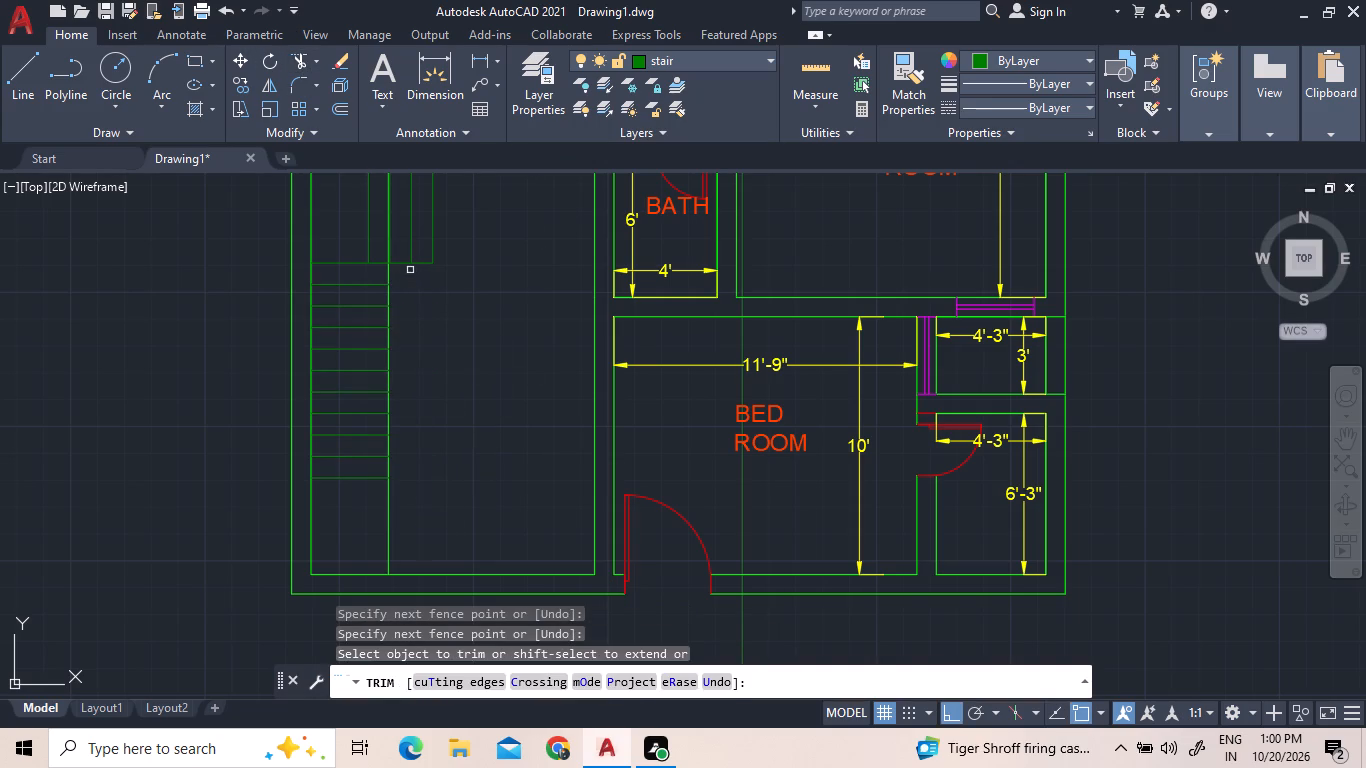
# Trim the flight's east edge line inside the upper stair block and south of the last tread.
pyautogui.scroll(5, 383, 233)
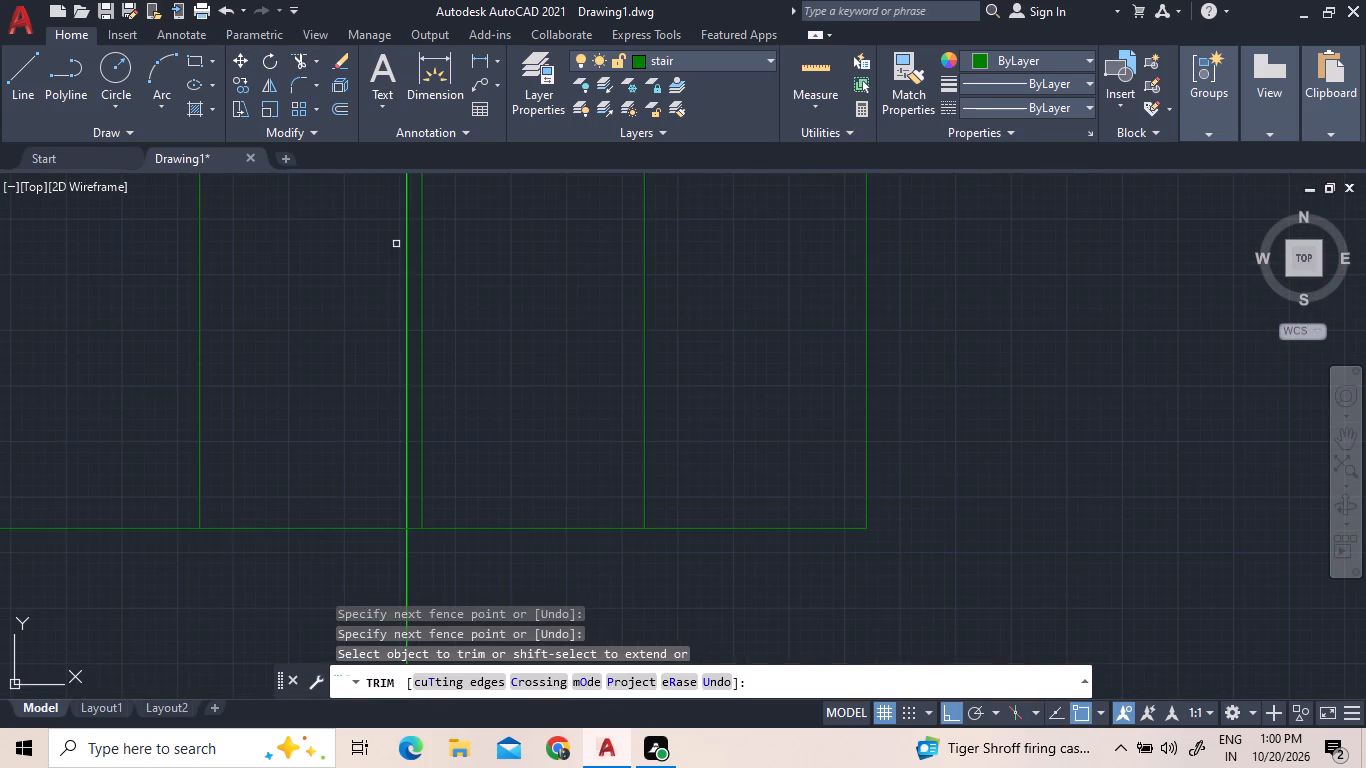
pyautogui.click(406, 252)
pyautogui.scroll(-2, 555, 545)
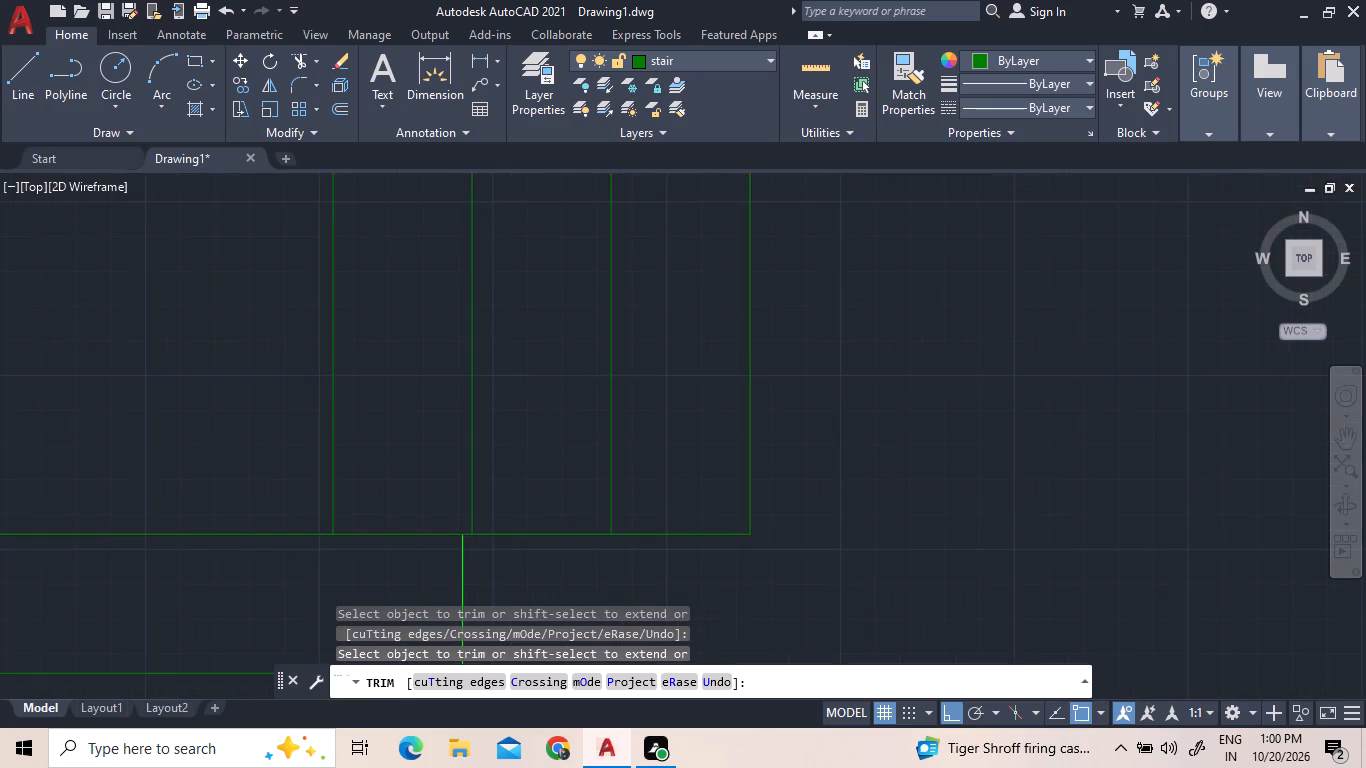
pyautogui.scroll(-2, 579, 472)
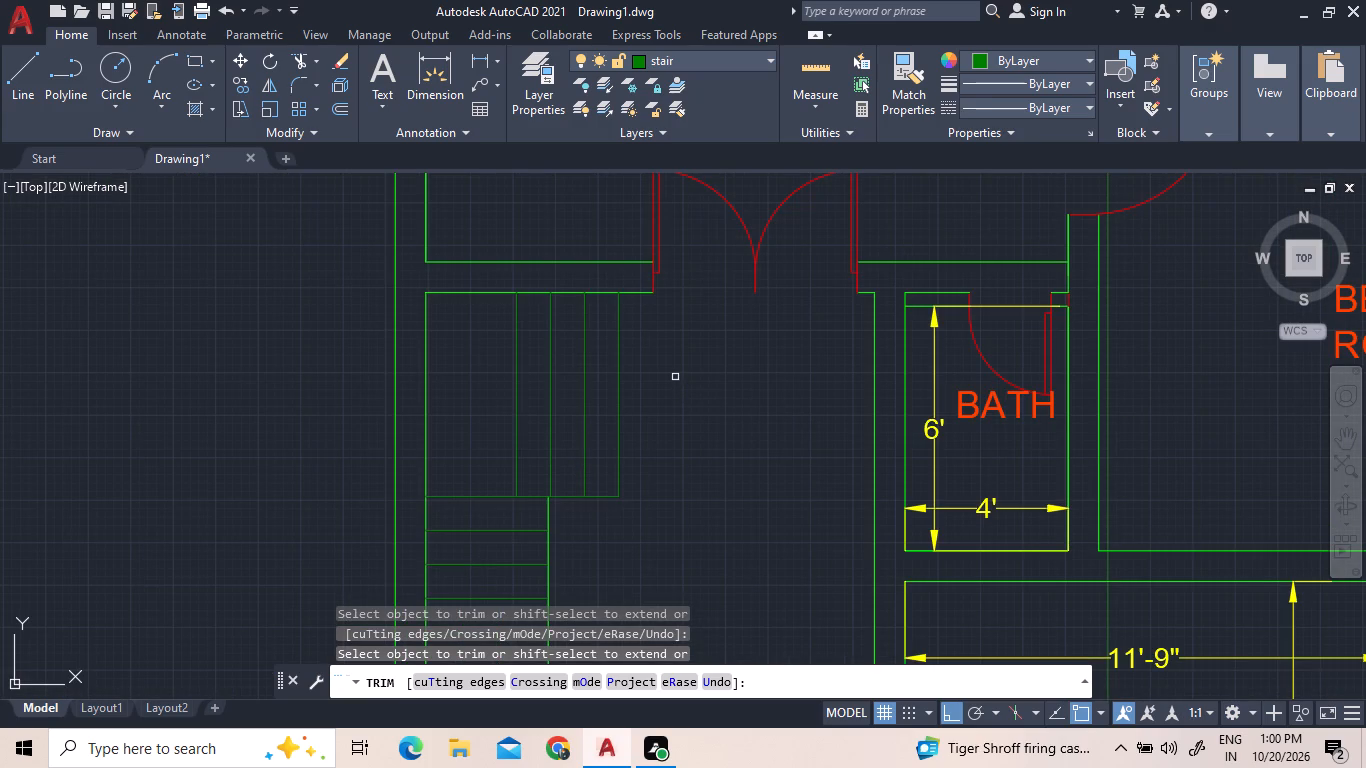
pyautogui.scroll(-2, 640, 391)
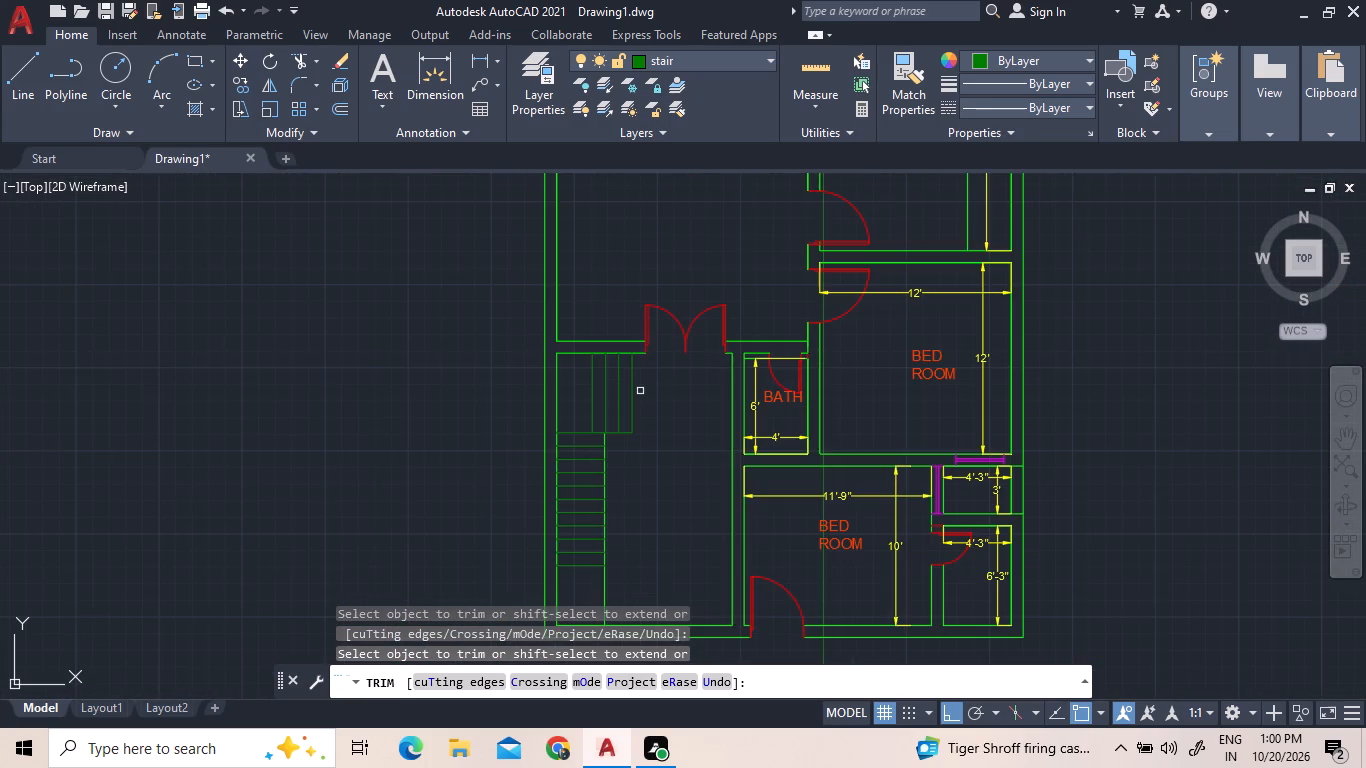
pyautogui.scroll(-1, 634, 543)
pyautogui.scroll(3, 587, 648)
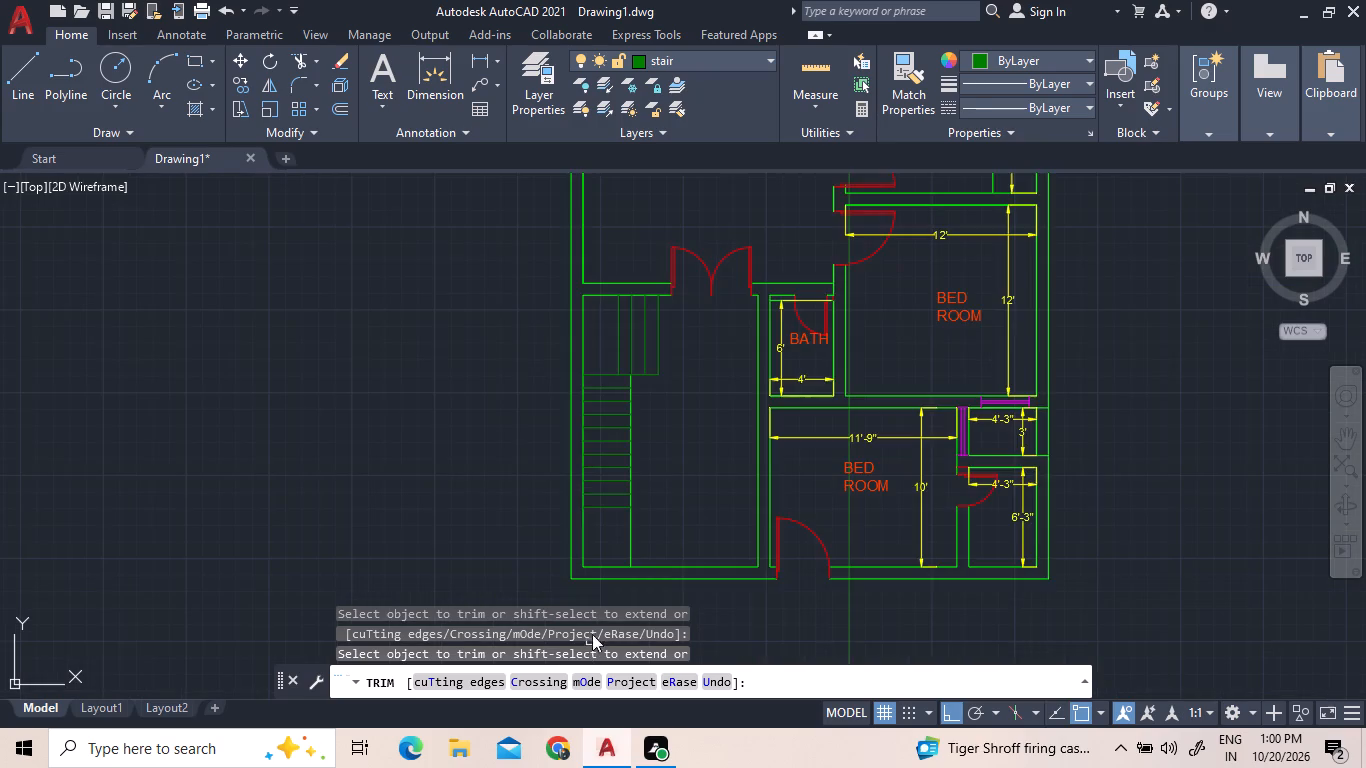
pyautogui.scroll(2, 615, 598)
pyautogui.click(652, 474)
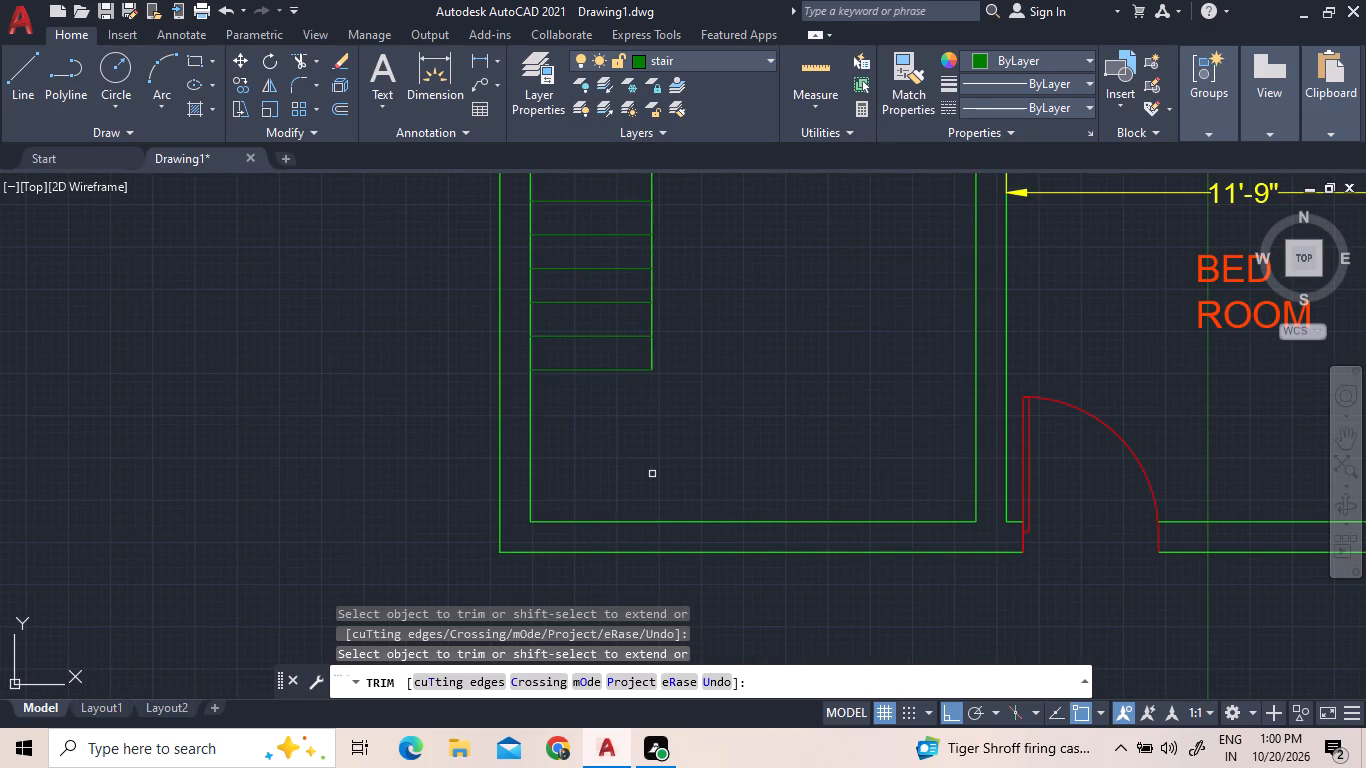
# Draw two winder lines from the westernmost upper tread's south end: to the northwest inner corner, and to the north wall just east of it.
pyautogui.scroll(-3, 652, 471)
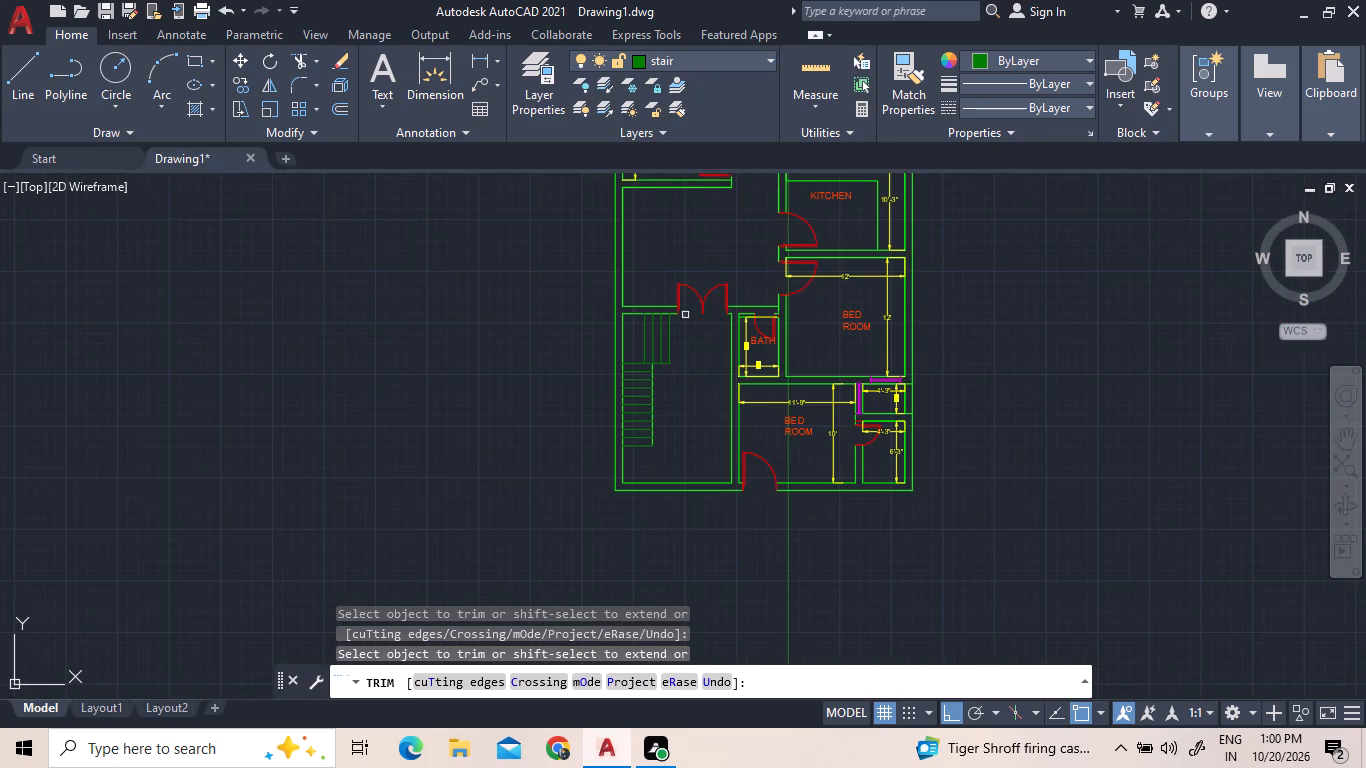
pyautogui.scroll(3, 682, 299)
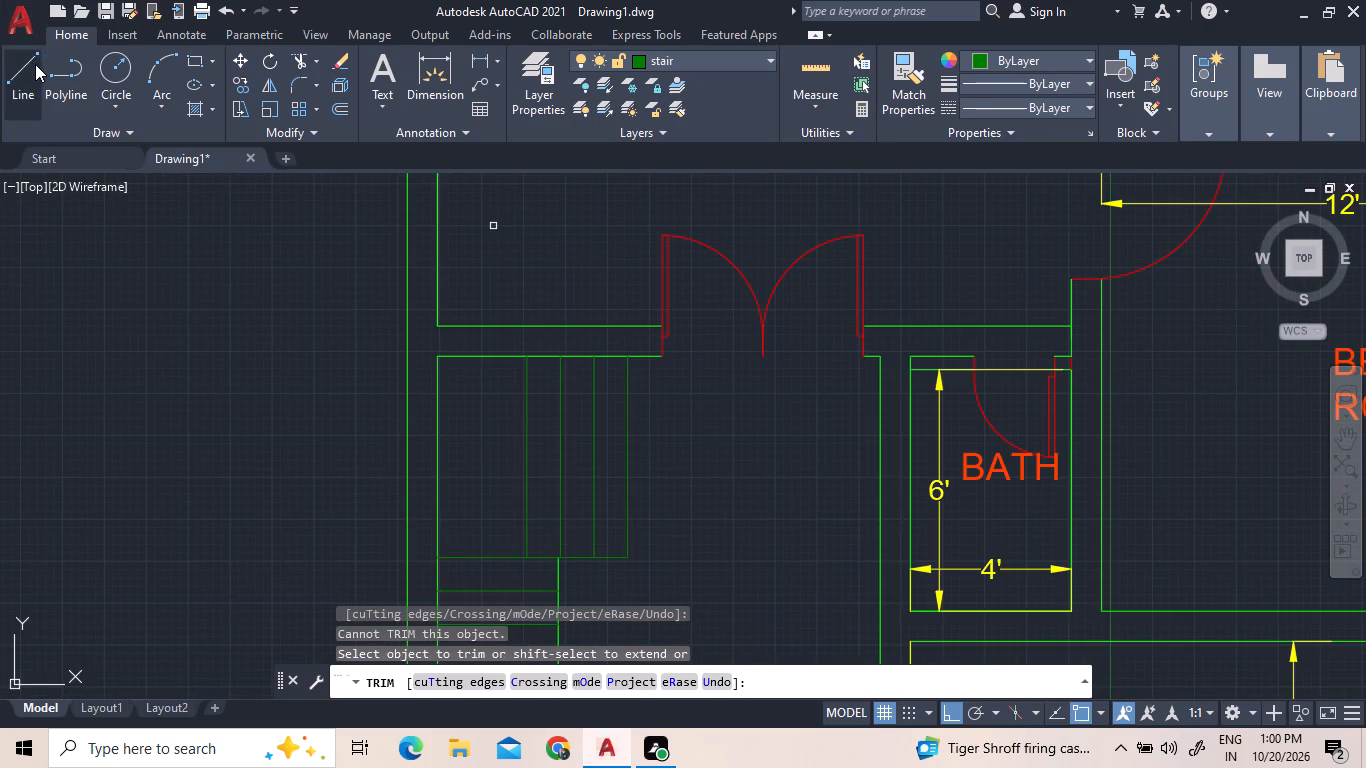
pyautogui.click(35, 64)
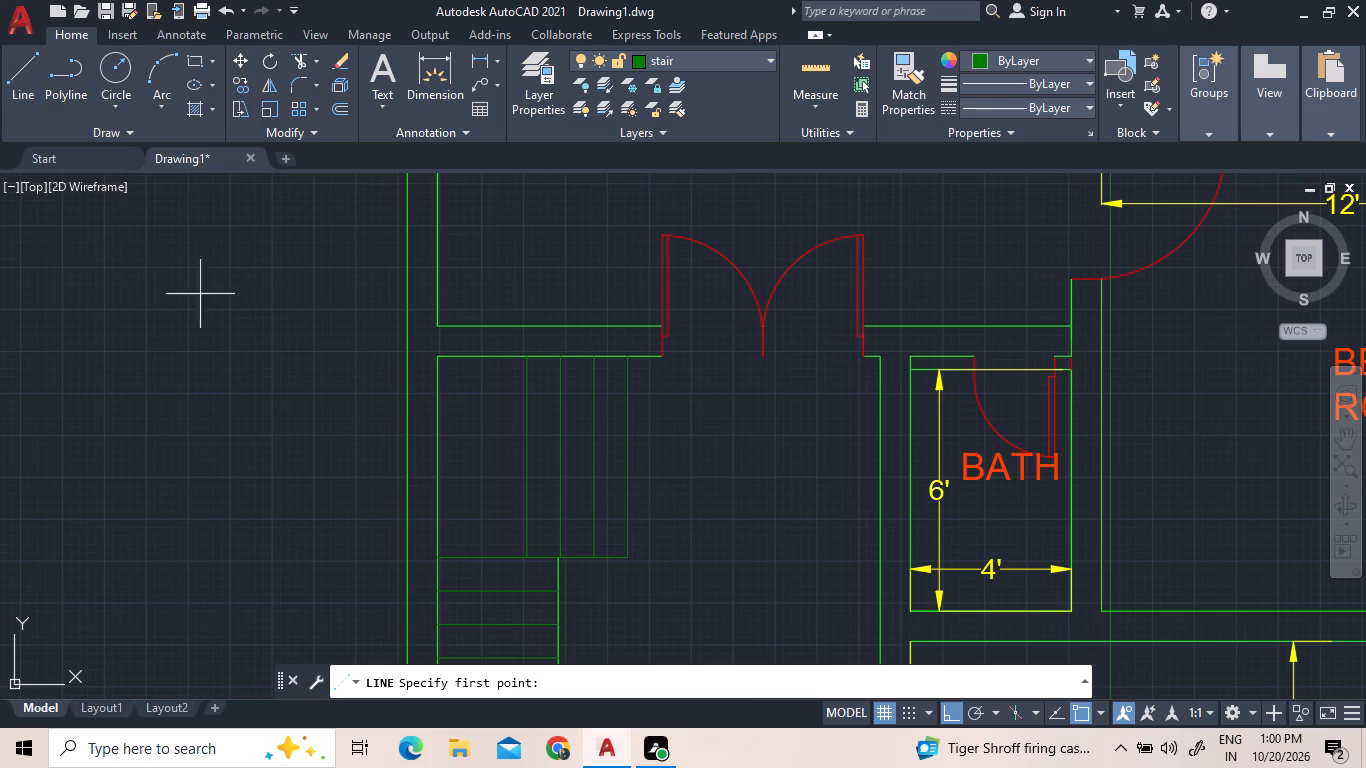
pyautogui.click(524, 557)
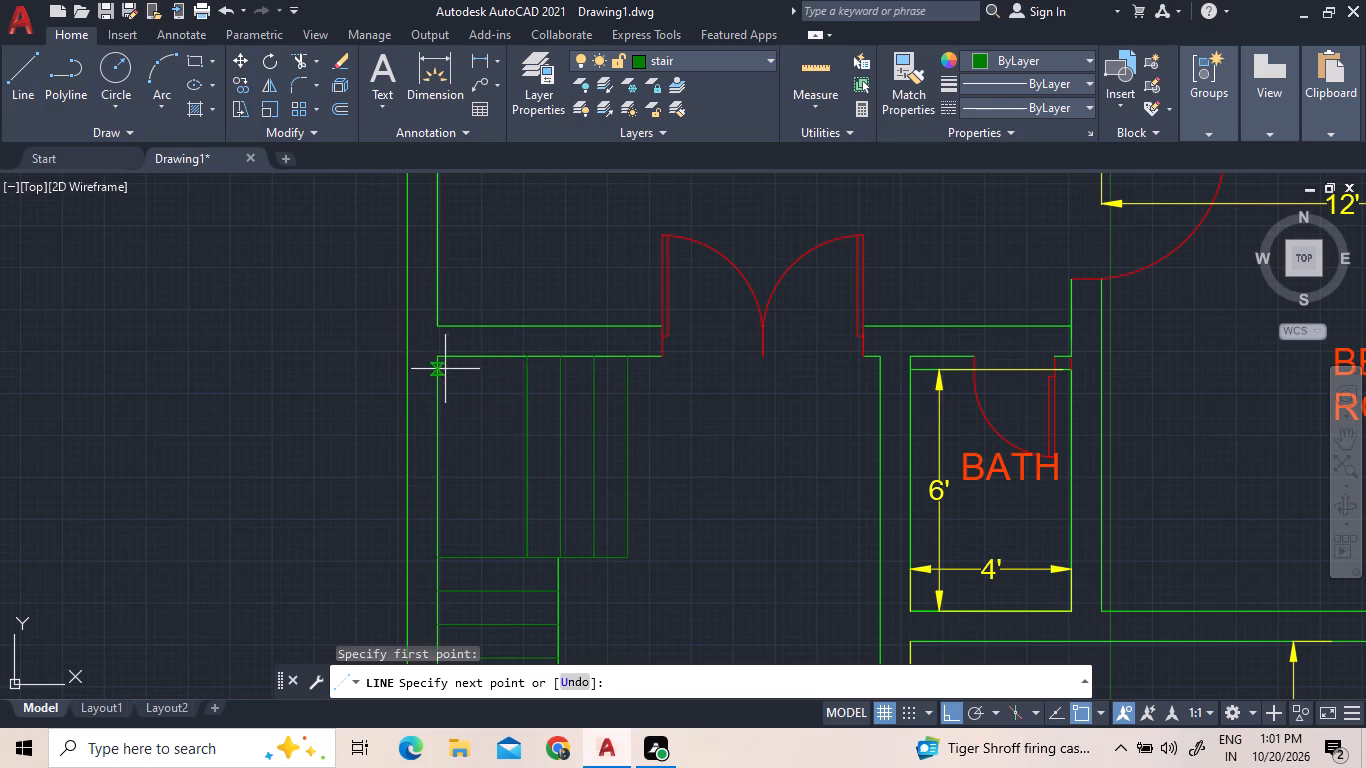
pyautogui.click(441, 357)
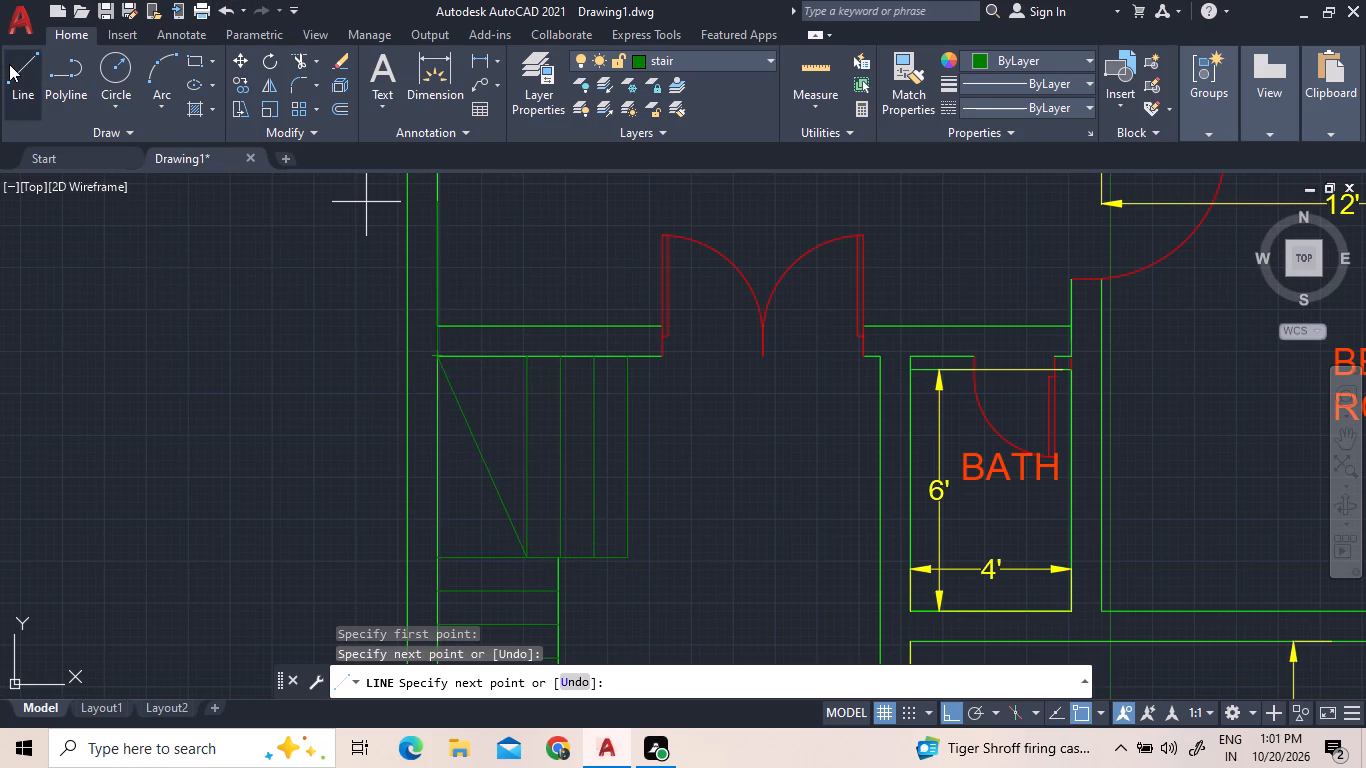
pyautogui.click(9, 64)
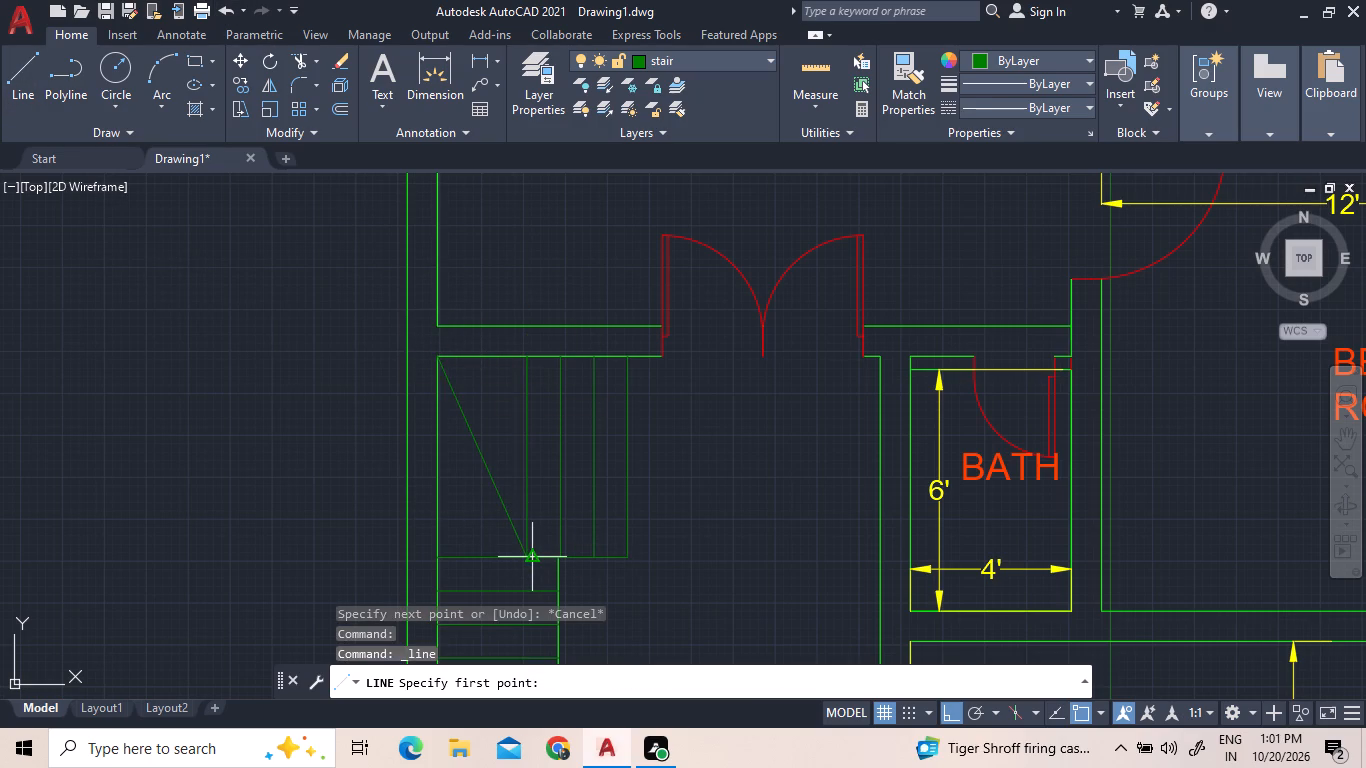
pyautogui.click(527, 554)
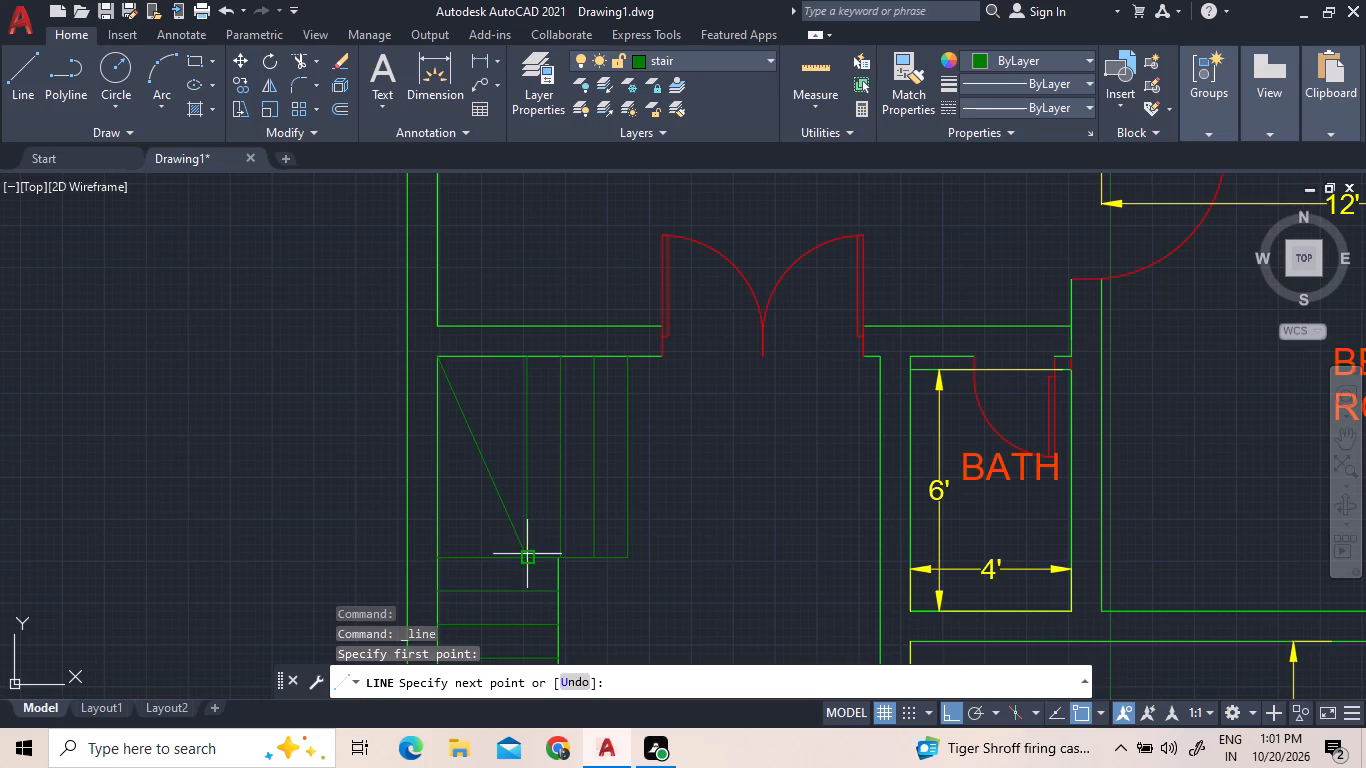
pyautogui.scroll(2, 468, 351)
pyautogui.click(477, 366)
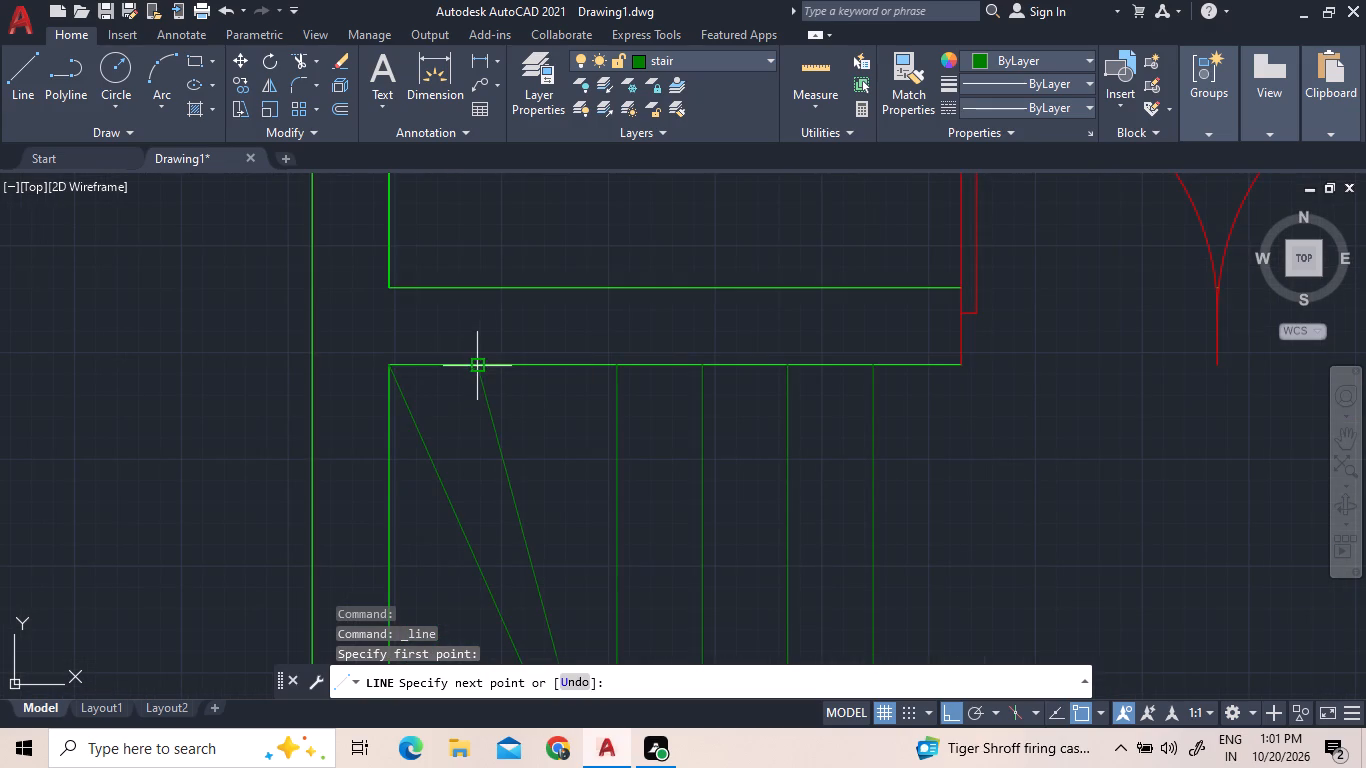
pyautogui.rightClick(530, 449)
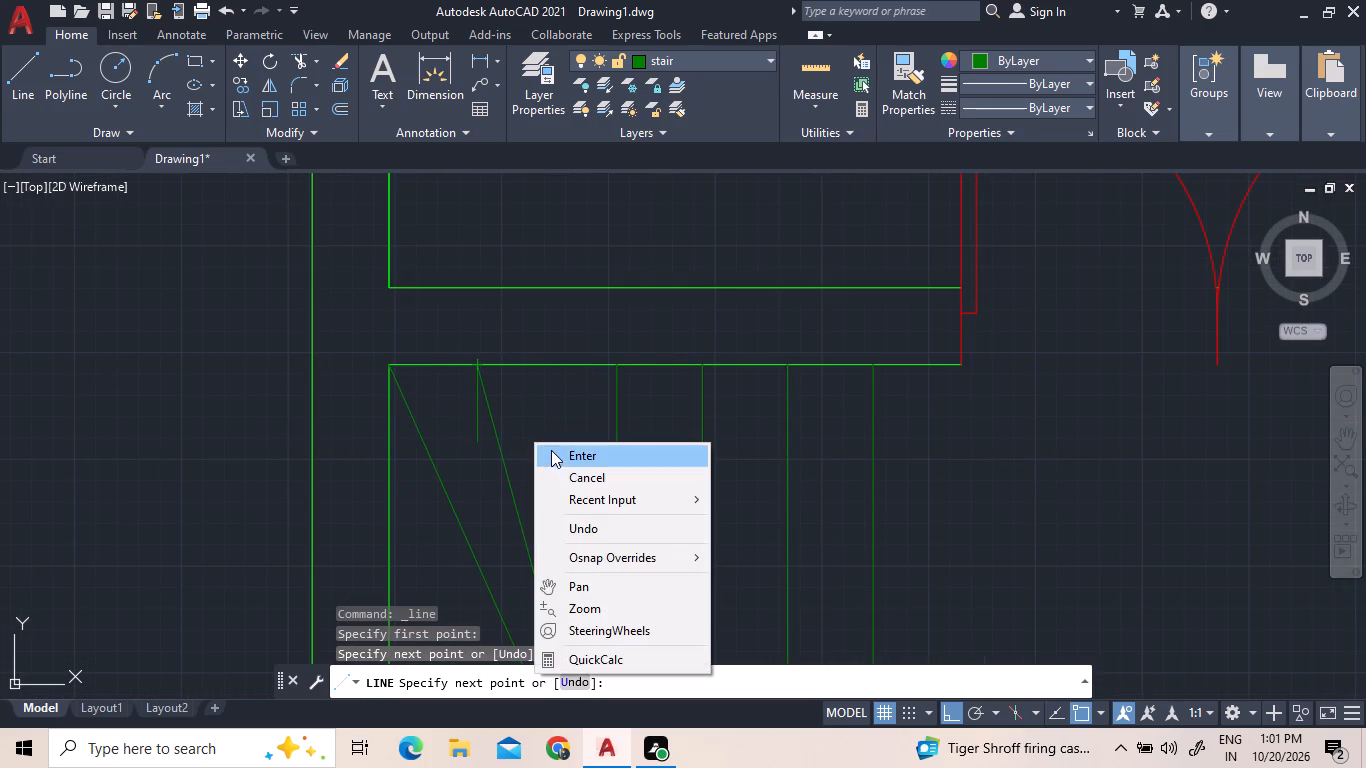
pyautogui.click(552, 455)
# Make window the current layer.
pyautogui.scroll(-4, 642, 386)
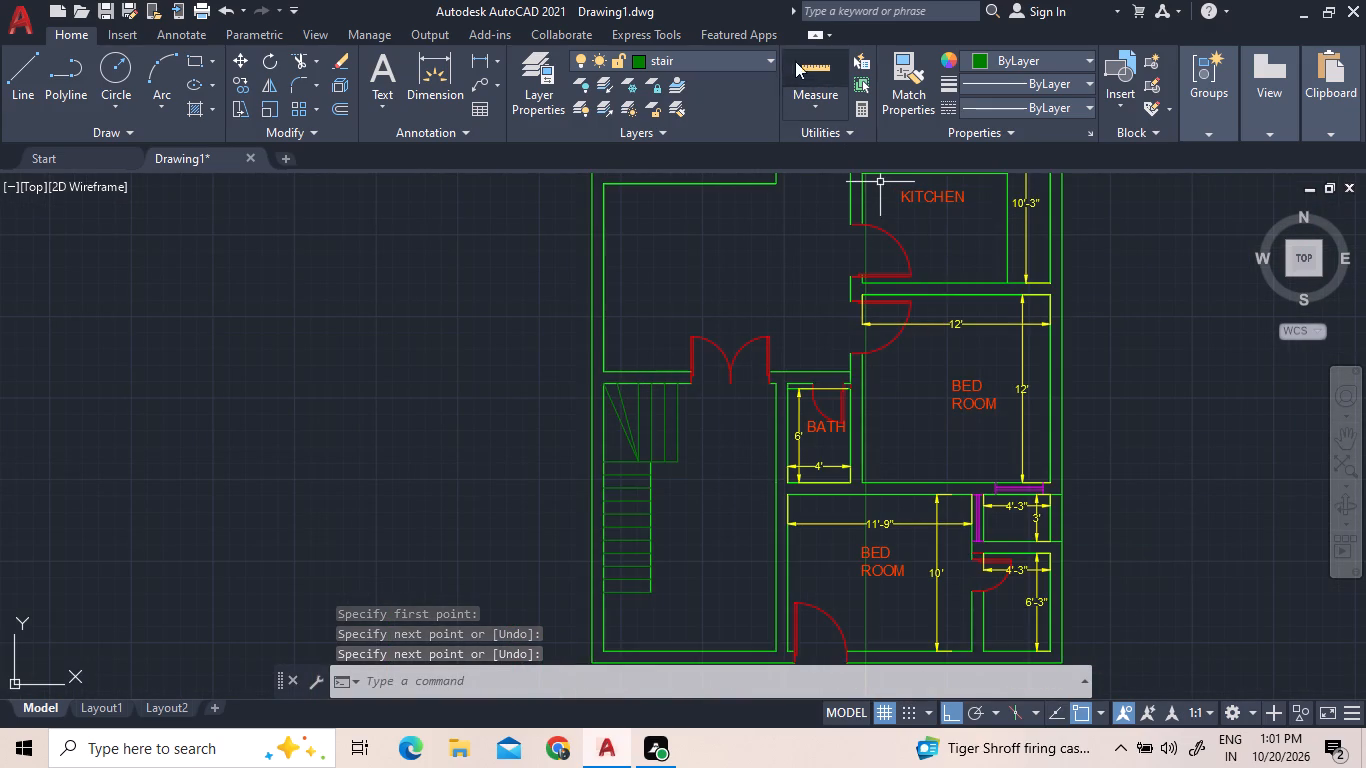
pyautogui.click(750, 54)
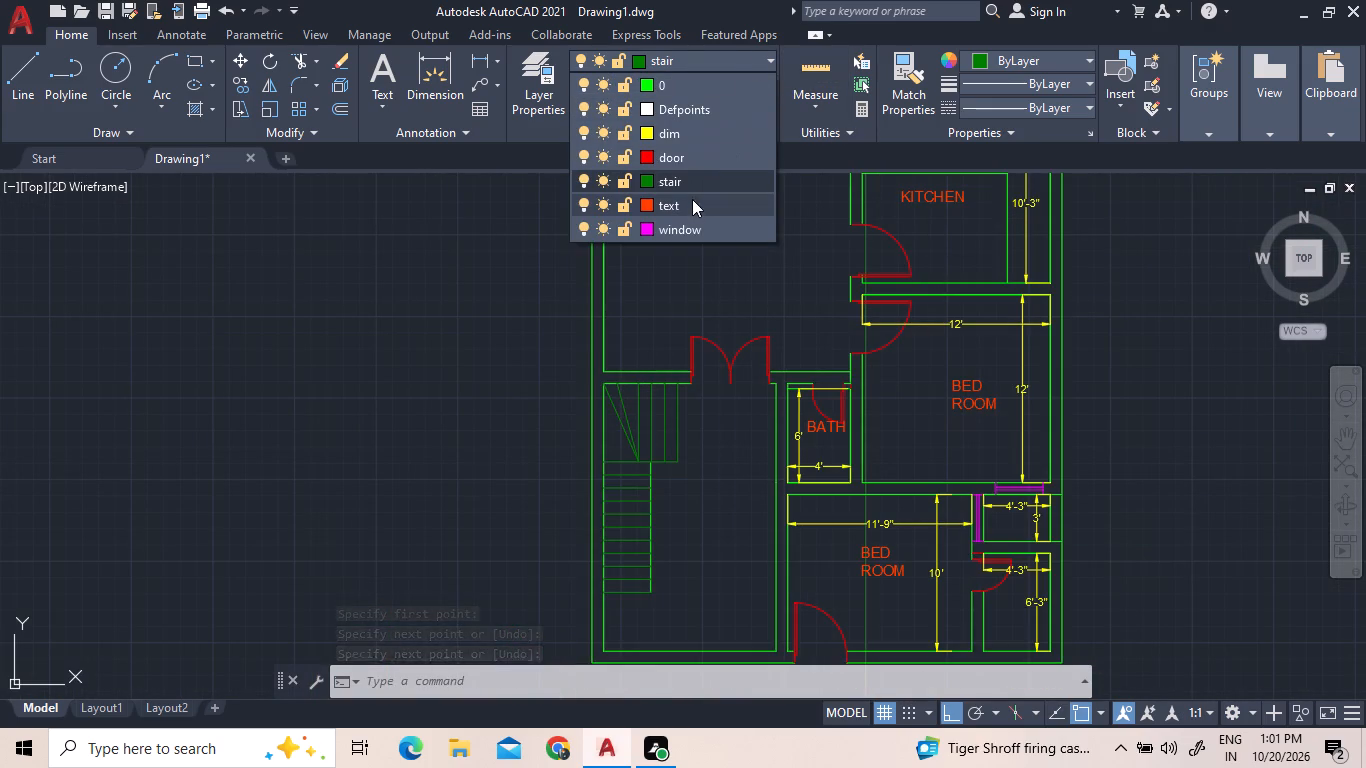
pyautogui.click(692, 226)
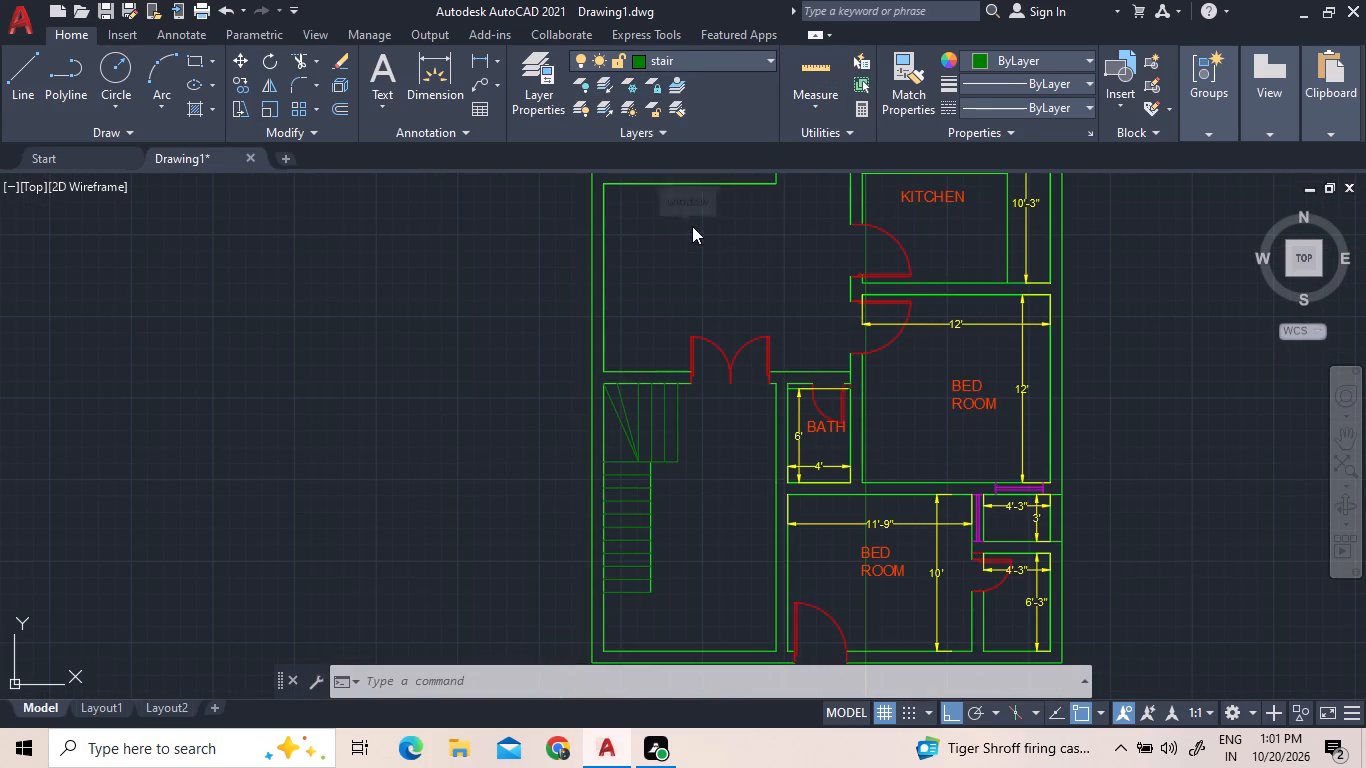
# On the text layer, draw the stair direction line from the upper block's east edge west to the outer winder line, turning south to the fourth tread below the block.
pyautogui.scroll(2, 695, 532)
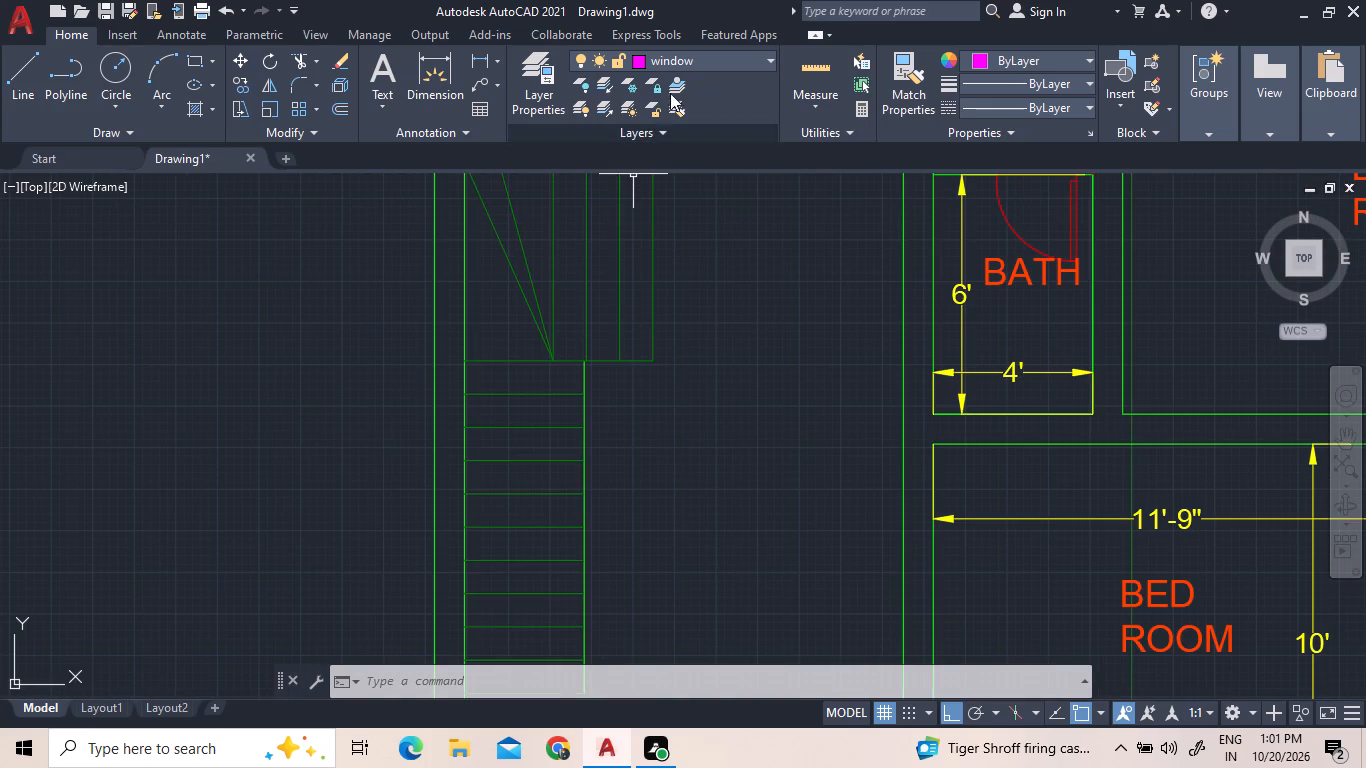
pyautogui.click(682, 49)
pyautogui.click(685, 56)
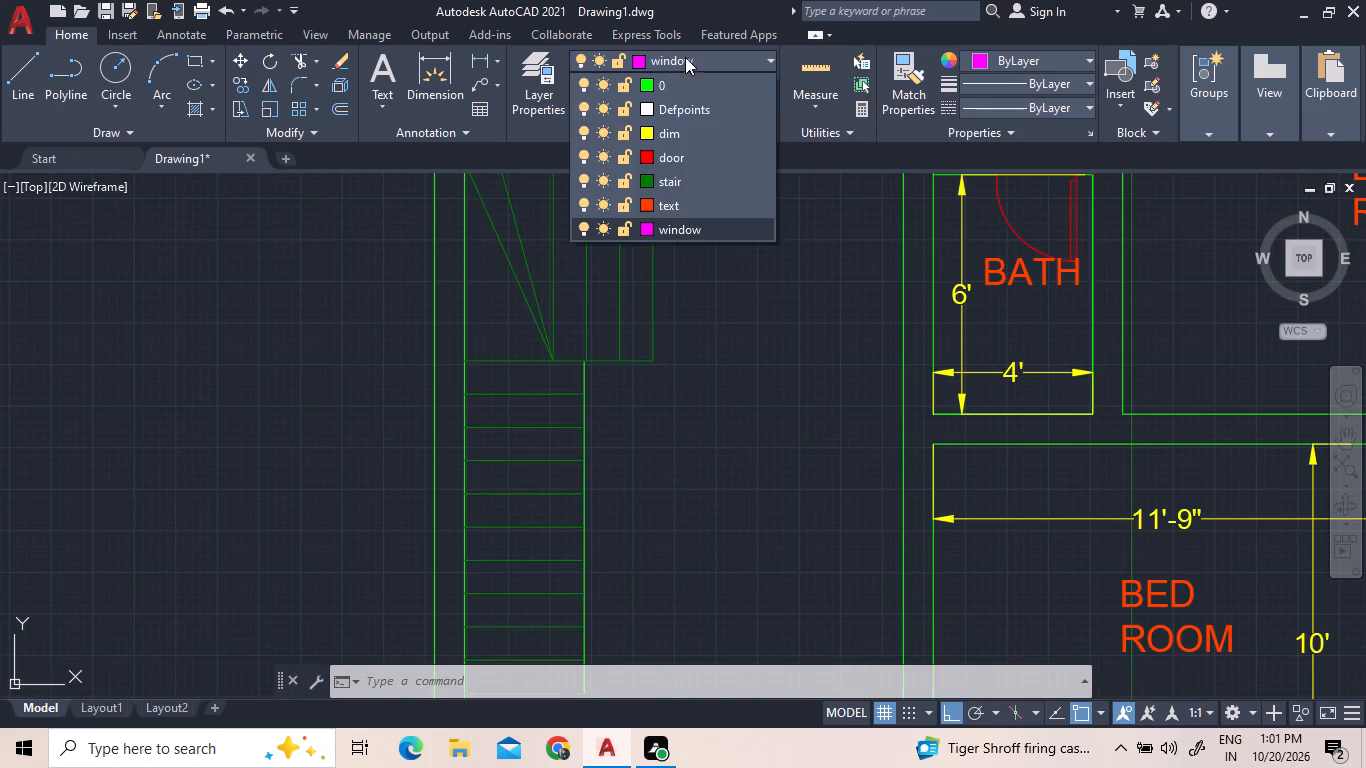
pyautogui.click(656, 208)
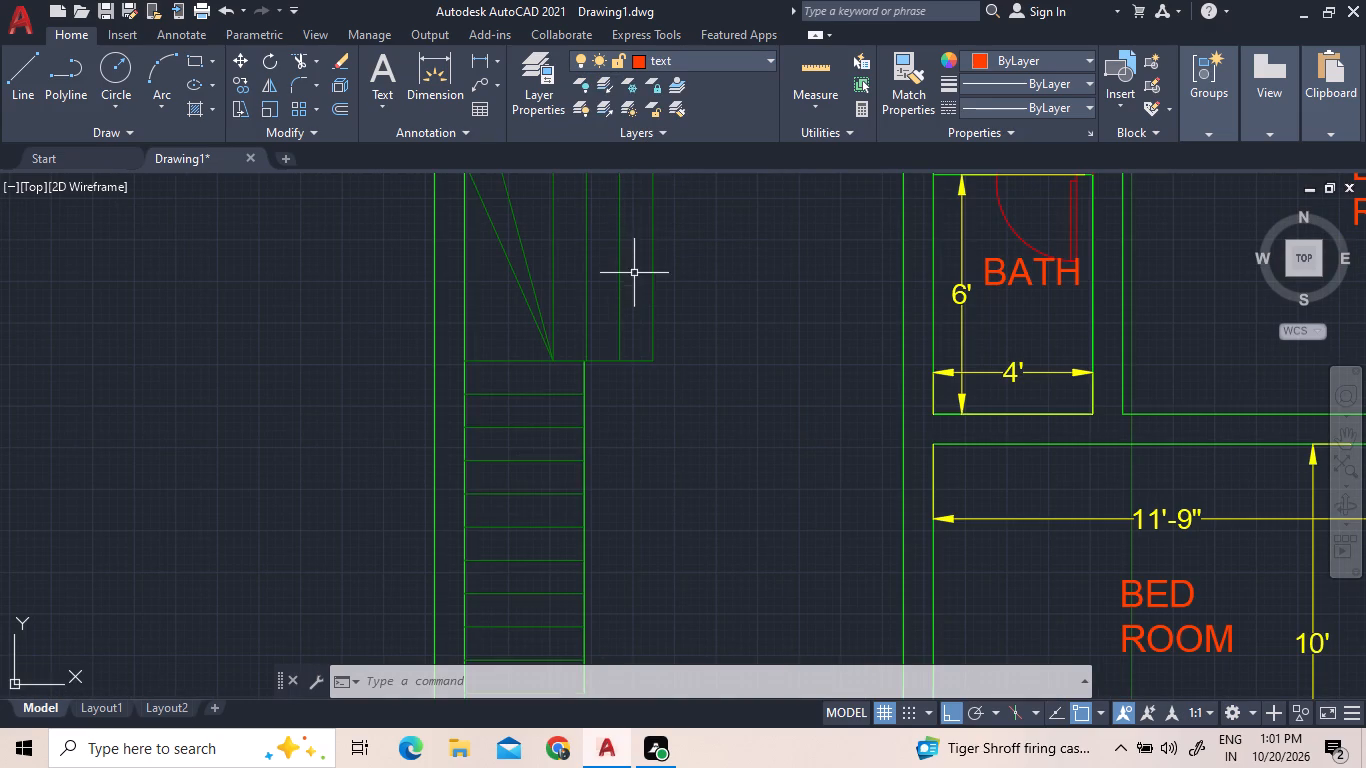
pyautogui.click(29, 72)
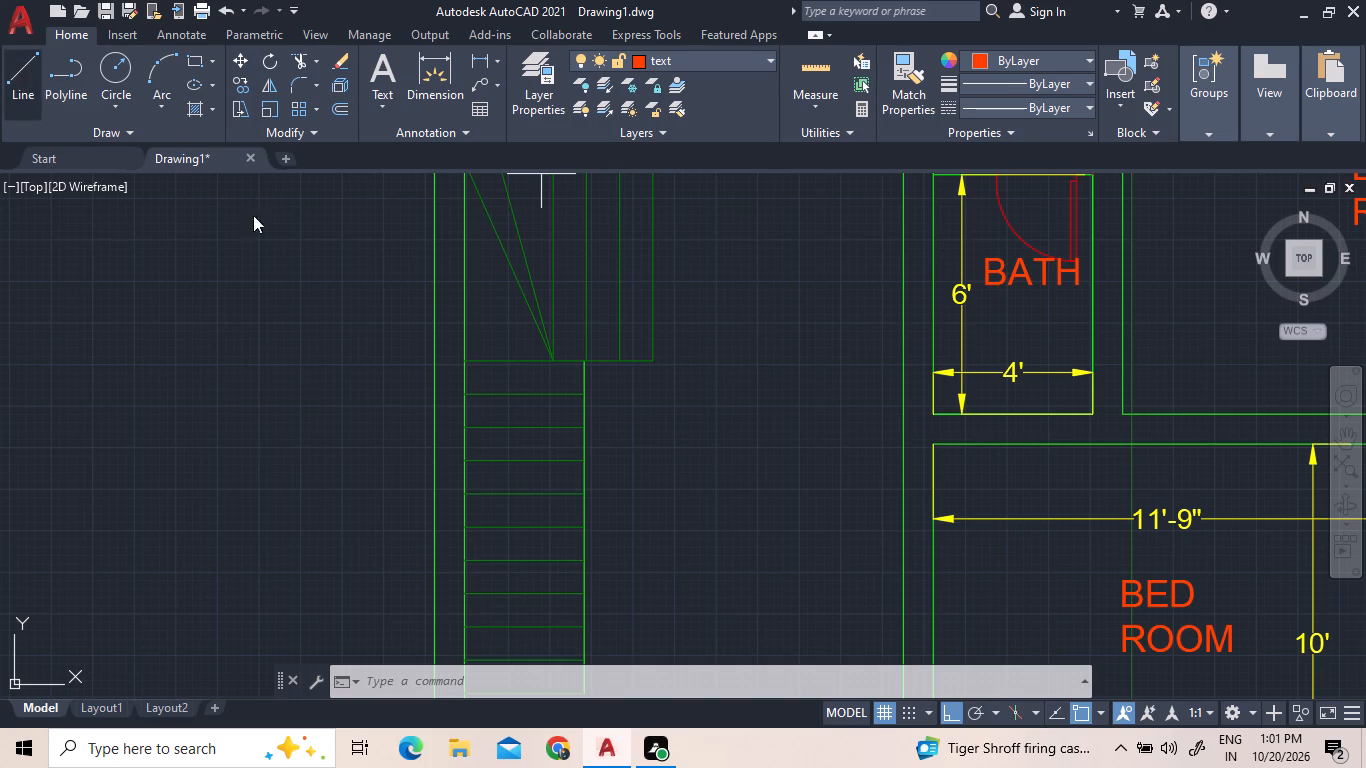
pyautogui.click(653, 241)
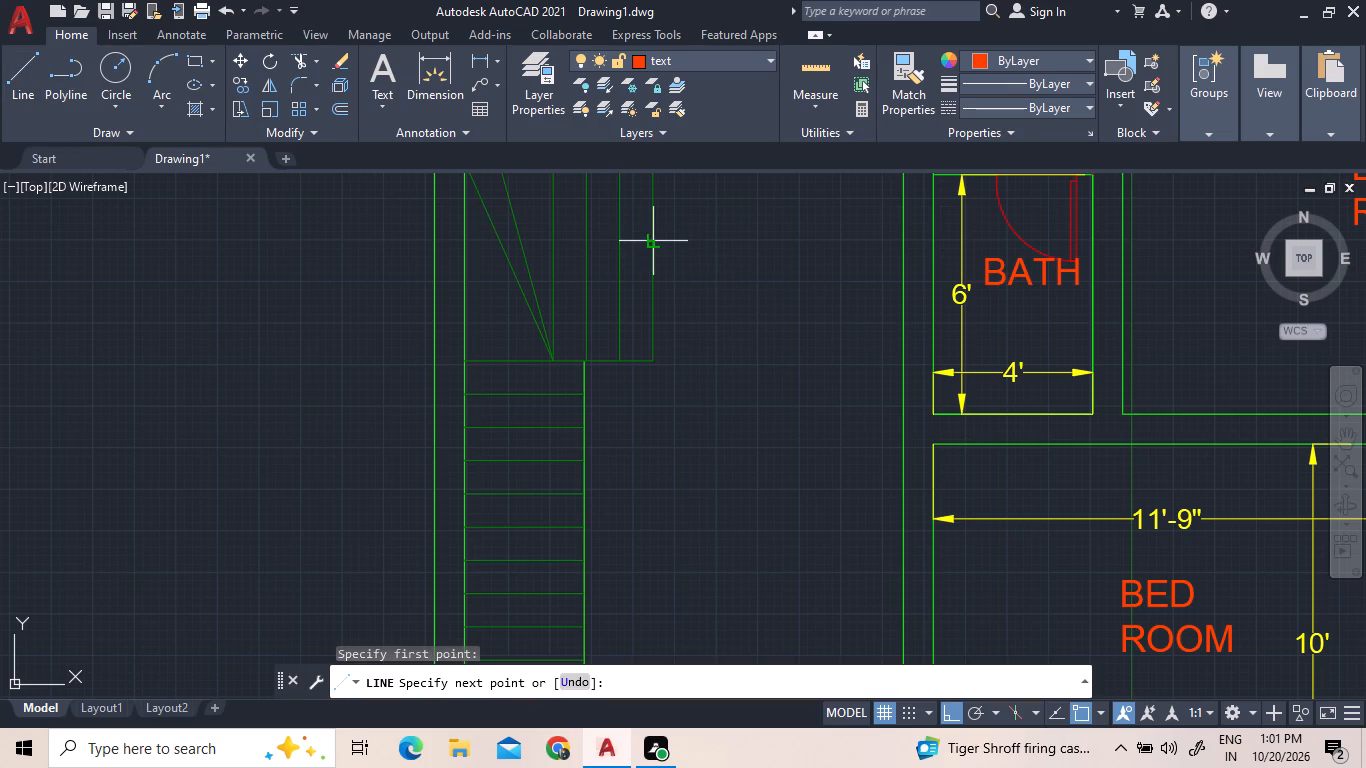
pyautogui.click(506, 243)
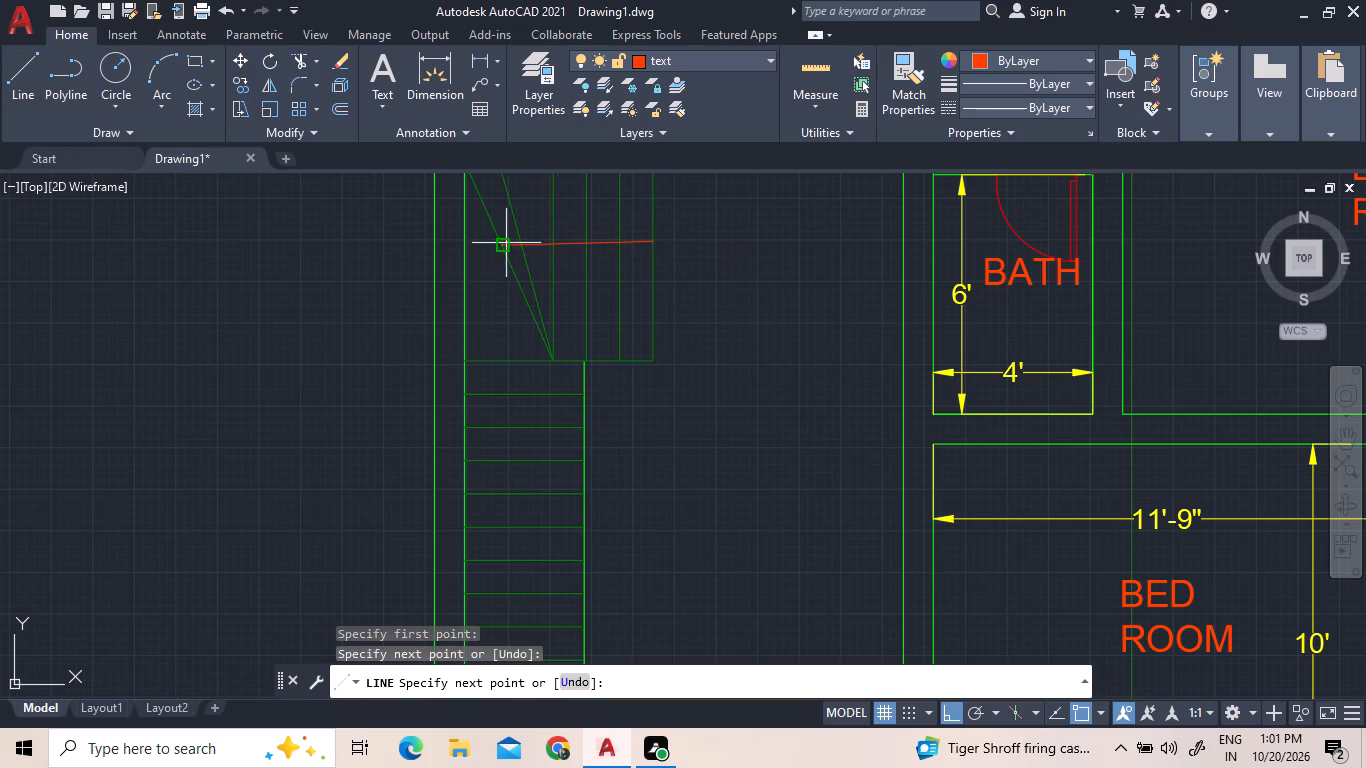
pyautogui.scroll(-1, 505, 415)
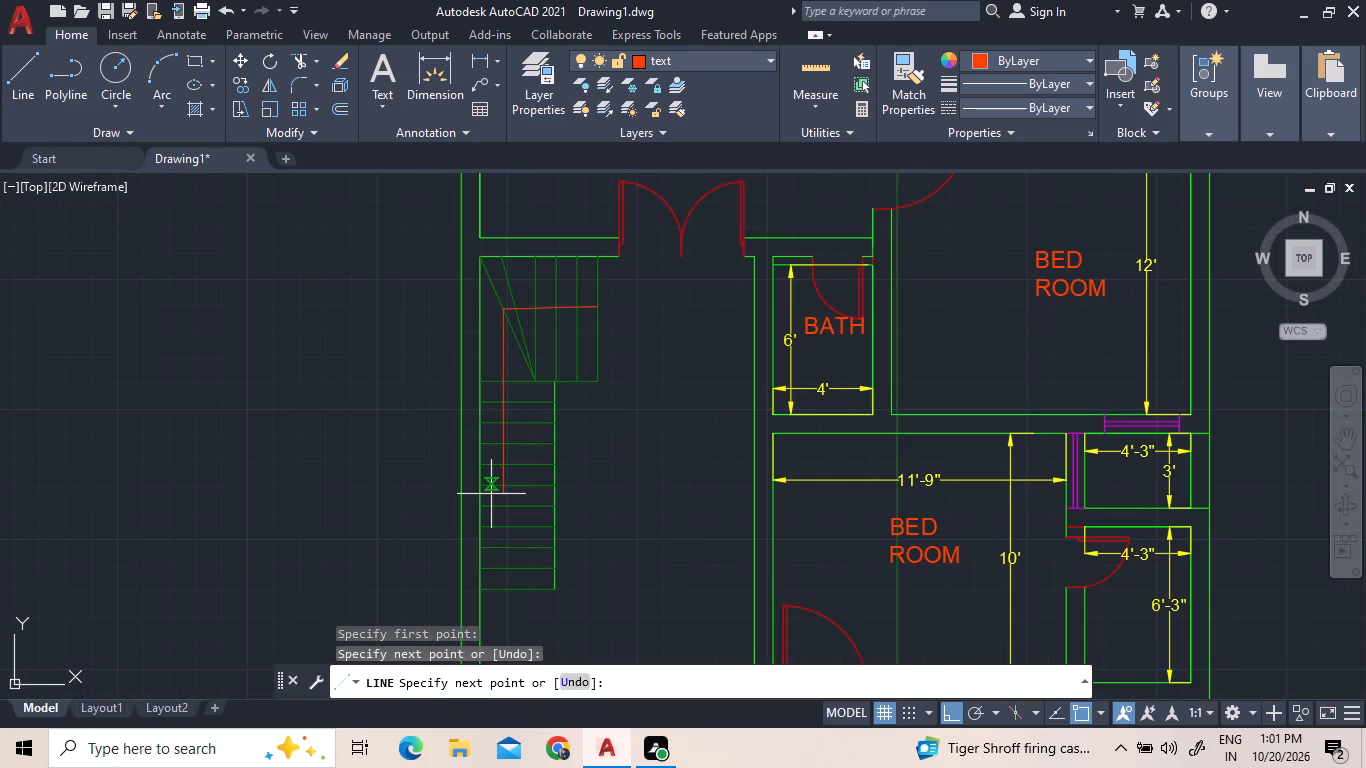
pyautogui.scroll(2, 493, 466)
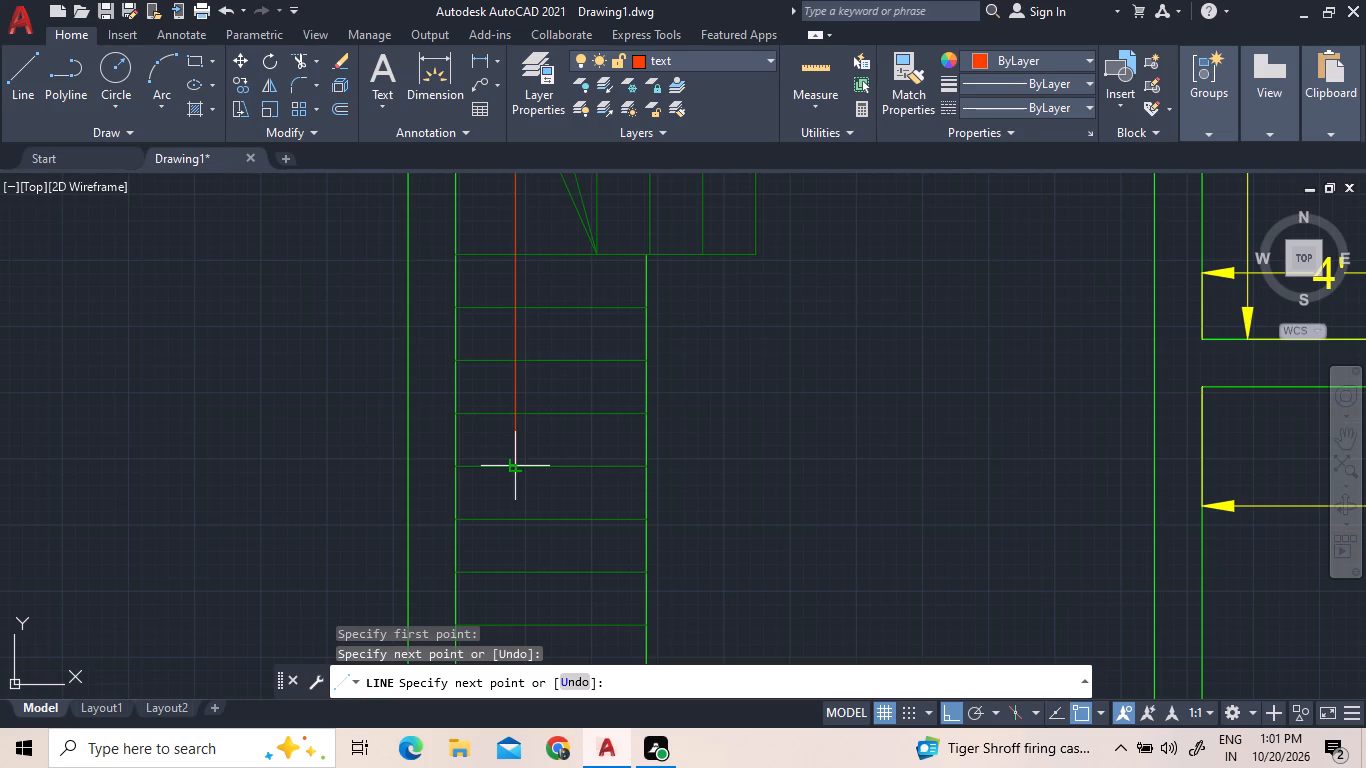
pyautogui.click(520, 465)
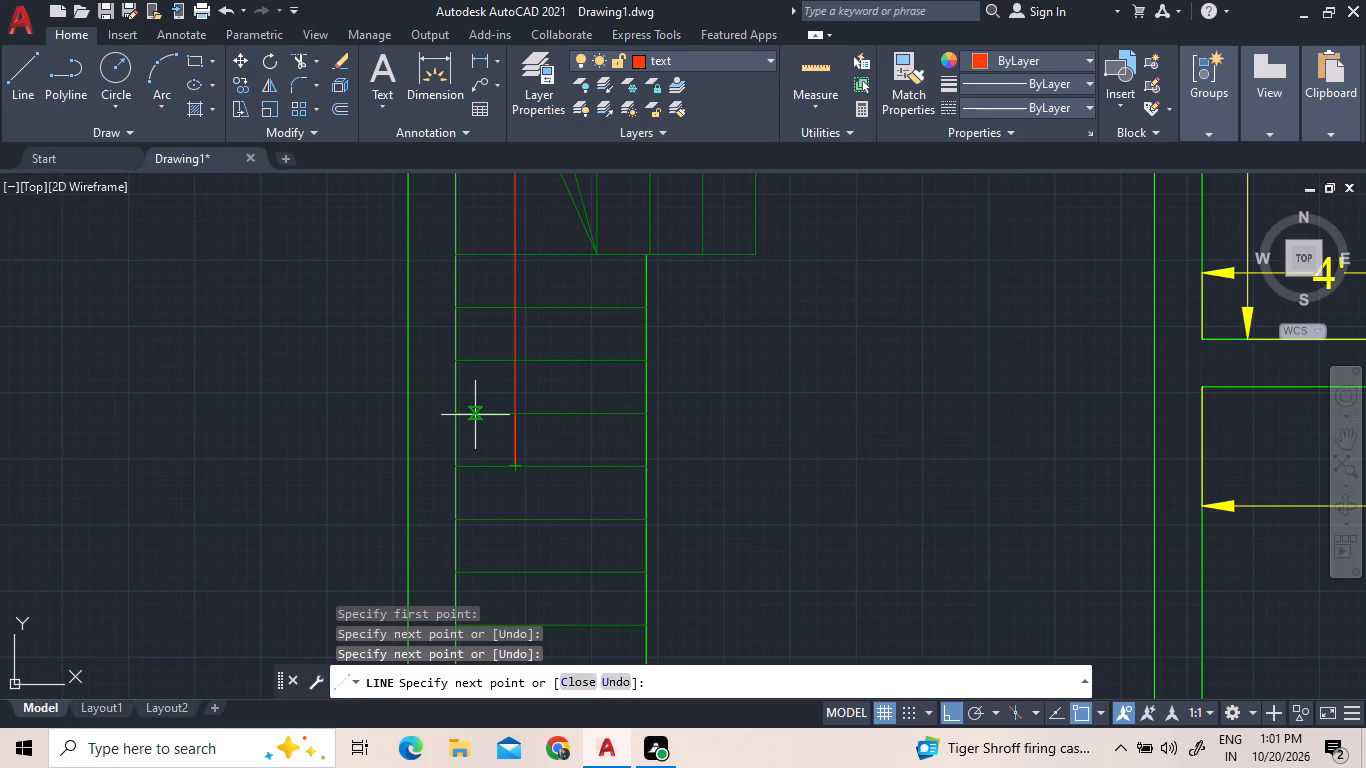
# Draw a triangular arrowhead at the direction line's south end, with its base along the tread line just above.
pyautogui.click(474, 415)
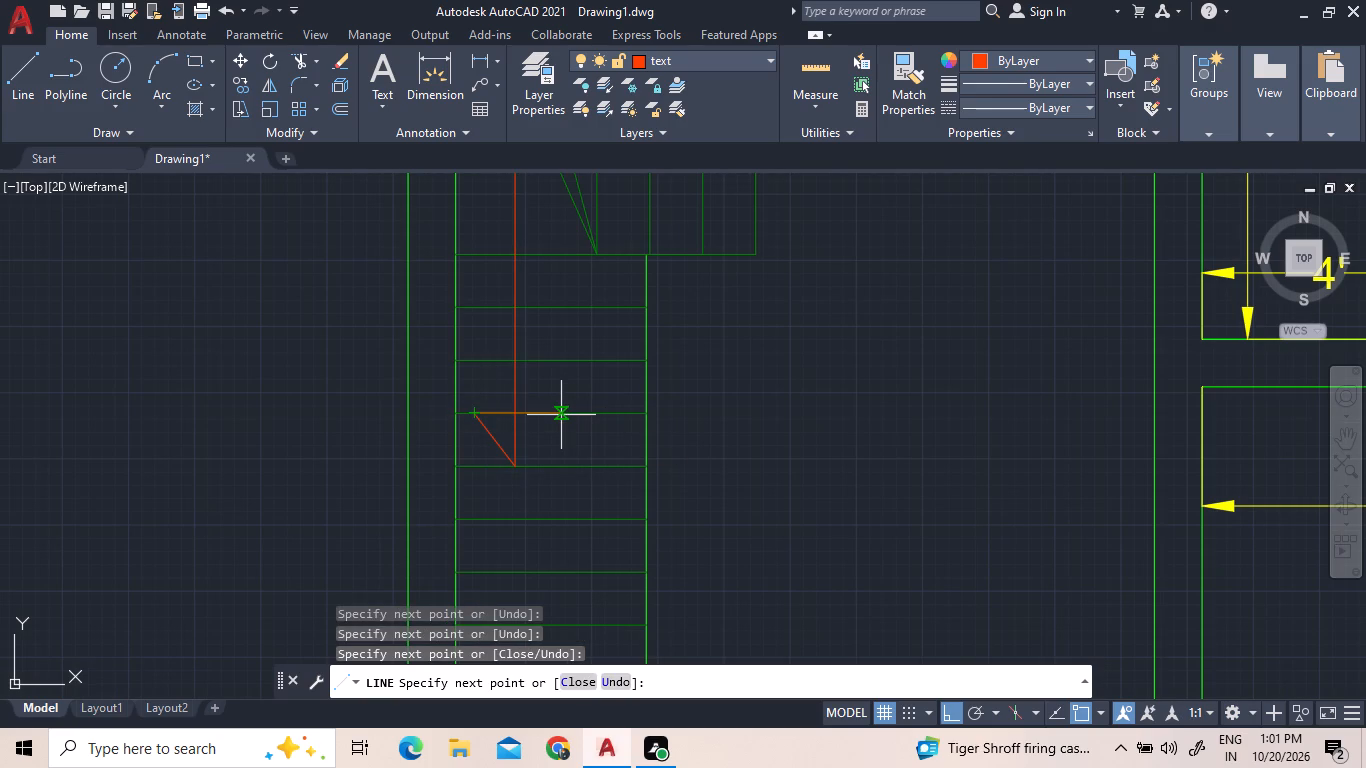
pyautogui.click(561, 415)
pyautogui.click(514, 461)
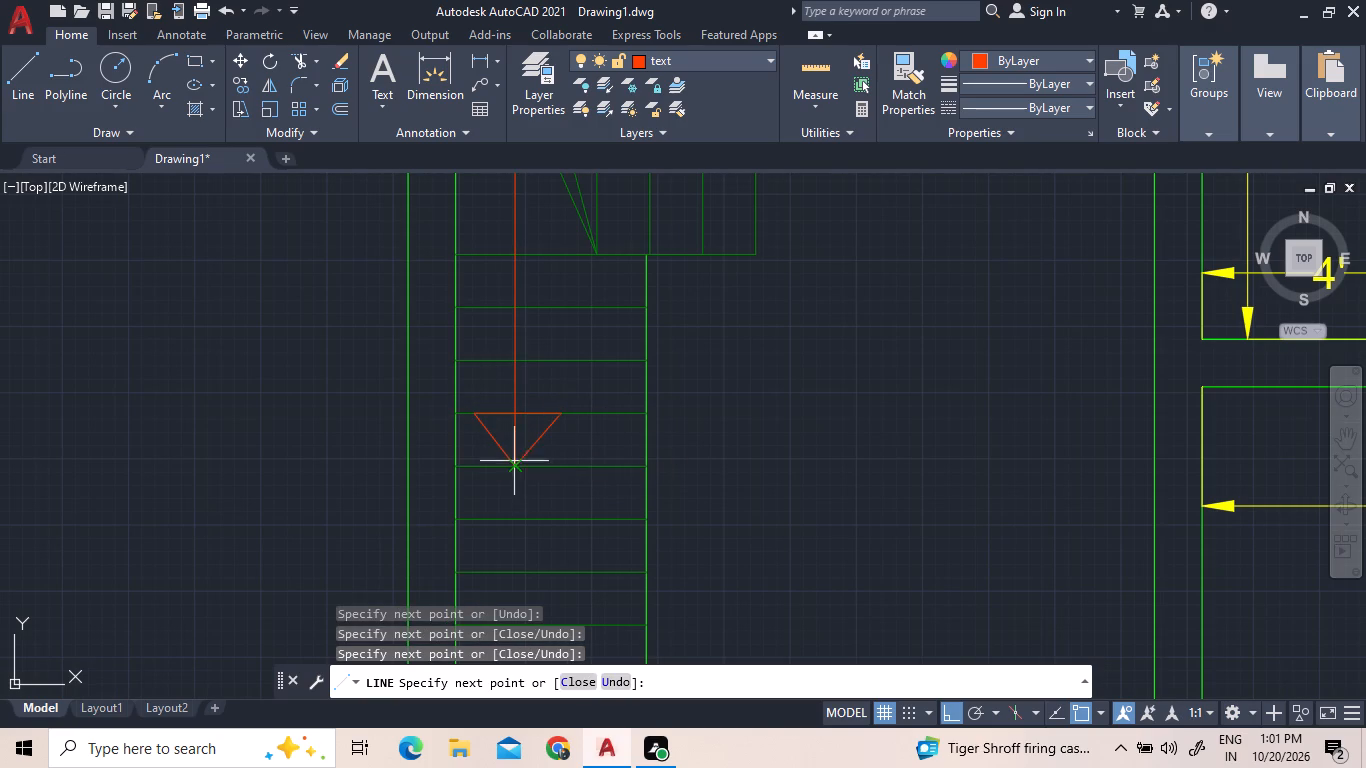
pyautogui.rightClick(531, 444)
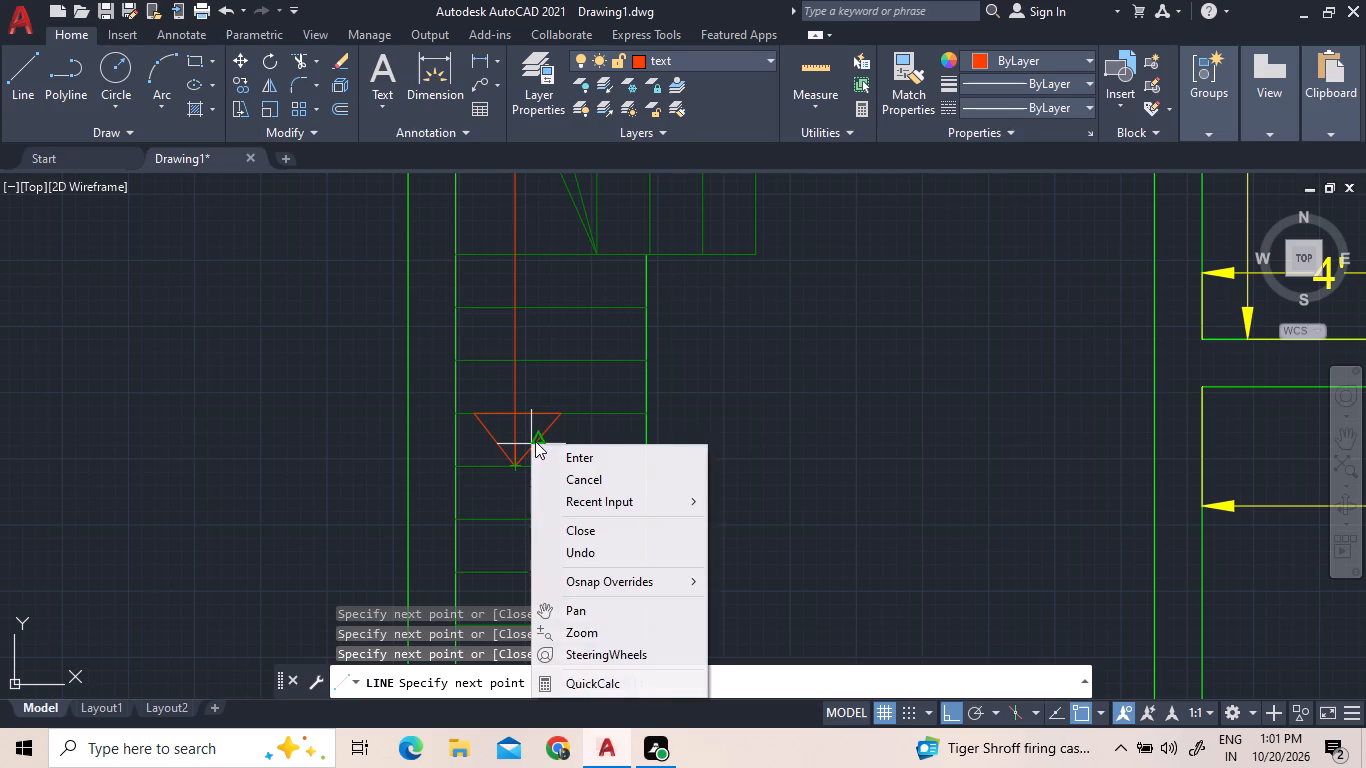
pyautogui.click(551, 450)
pyautogui.scroll(-3, 563, 487)
pyautogui.scroll(3, 617, 384)
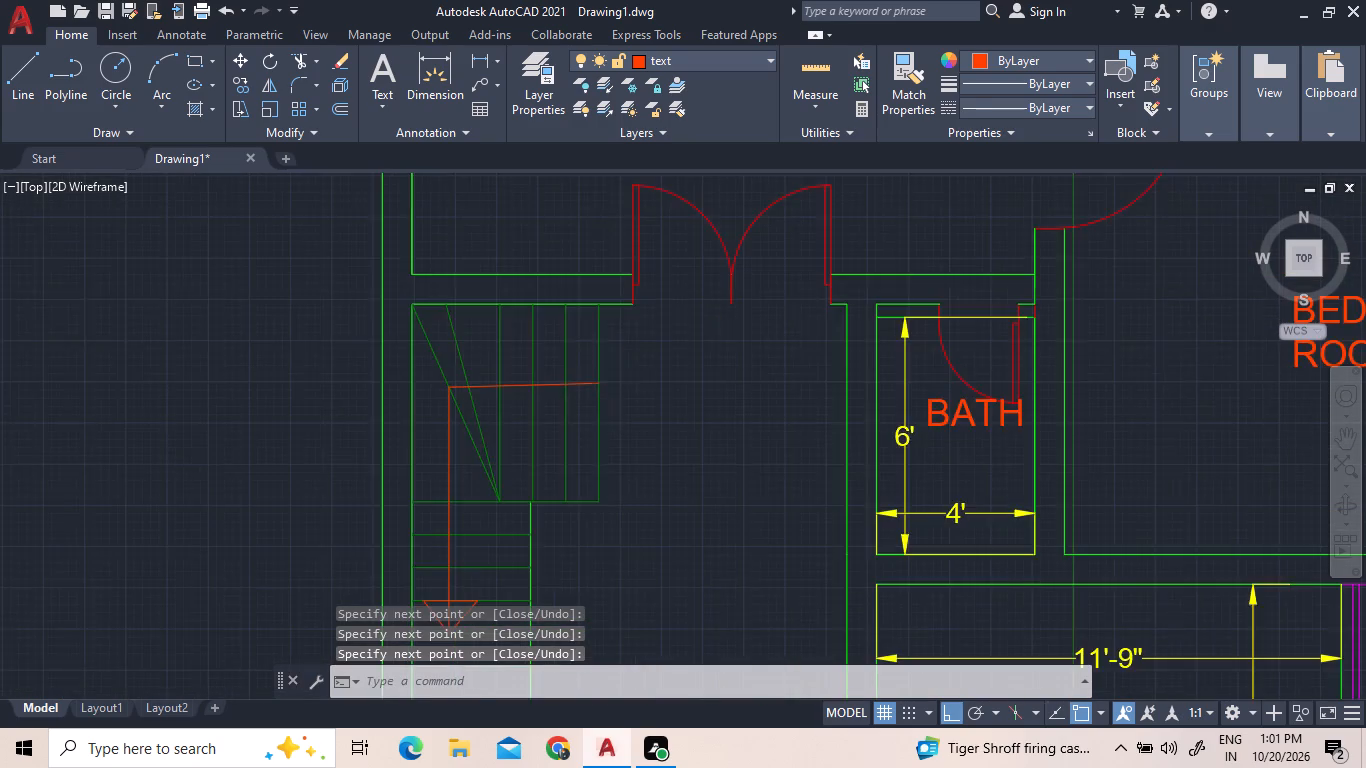
# Place the multiline text UP just east of the stair direction line's starting end.
pyautogui.click(672, 54)
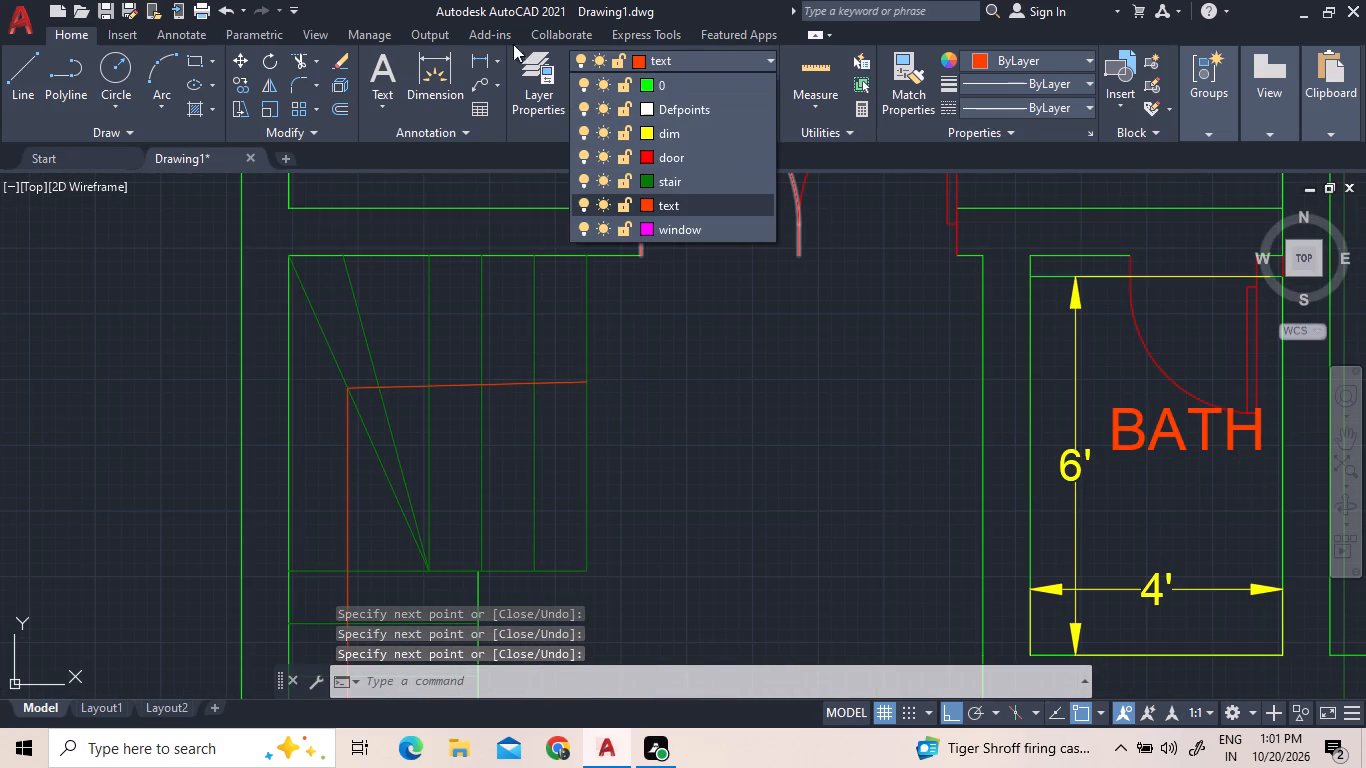
pyautogui.click(654, 211)
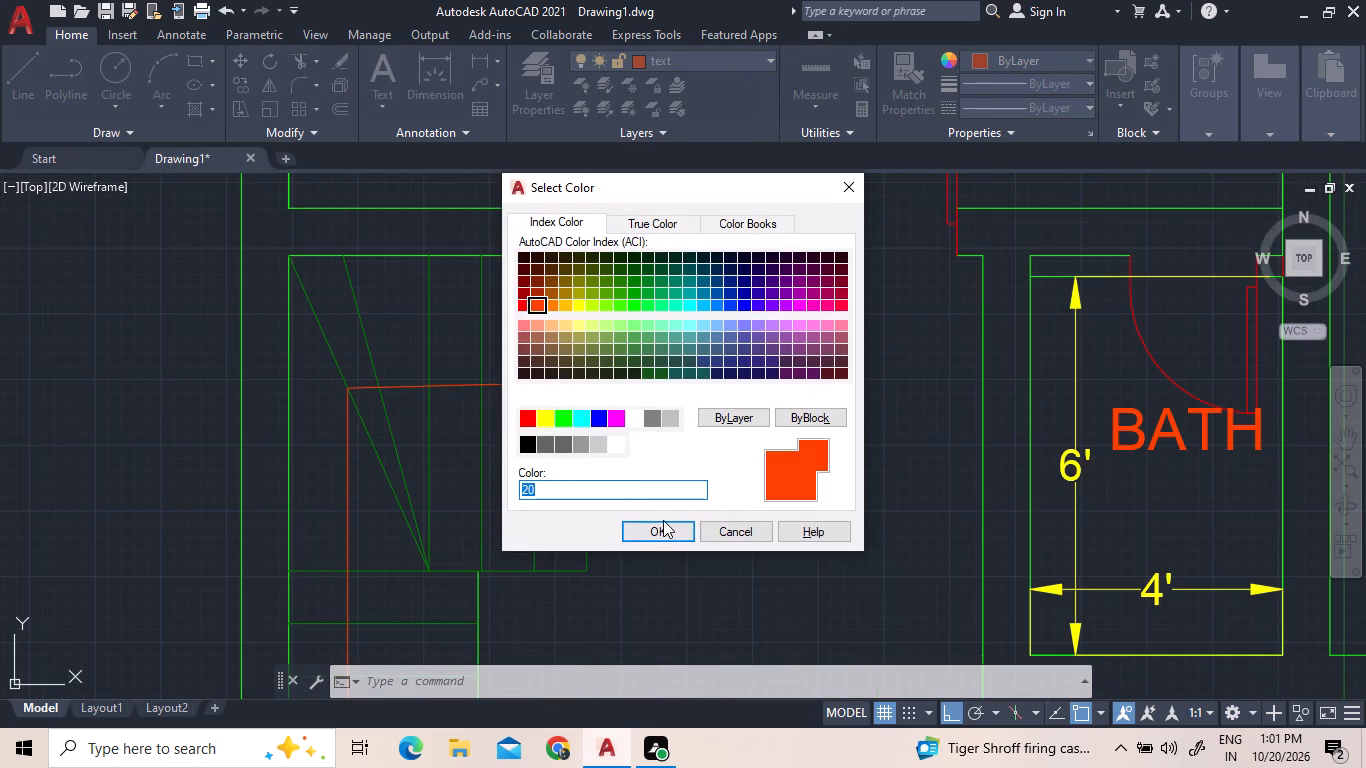
pyautogui.click(663, 524)
pyautogui.click(375, 69)
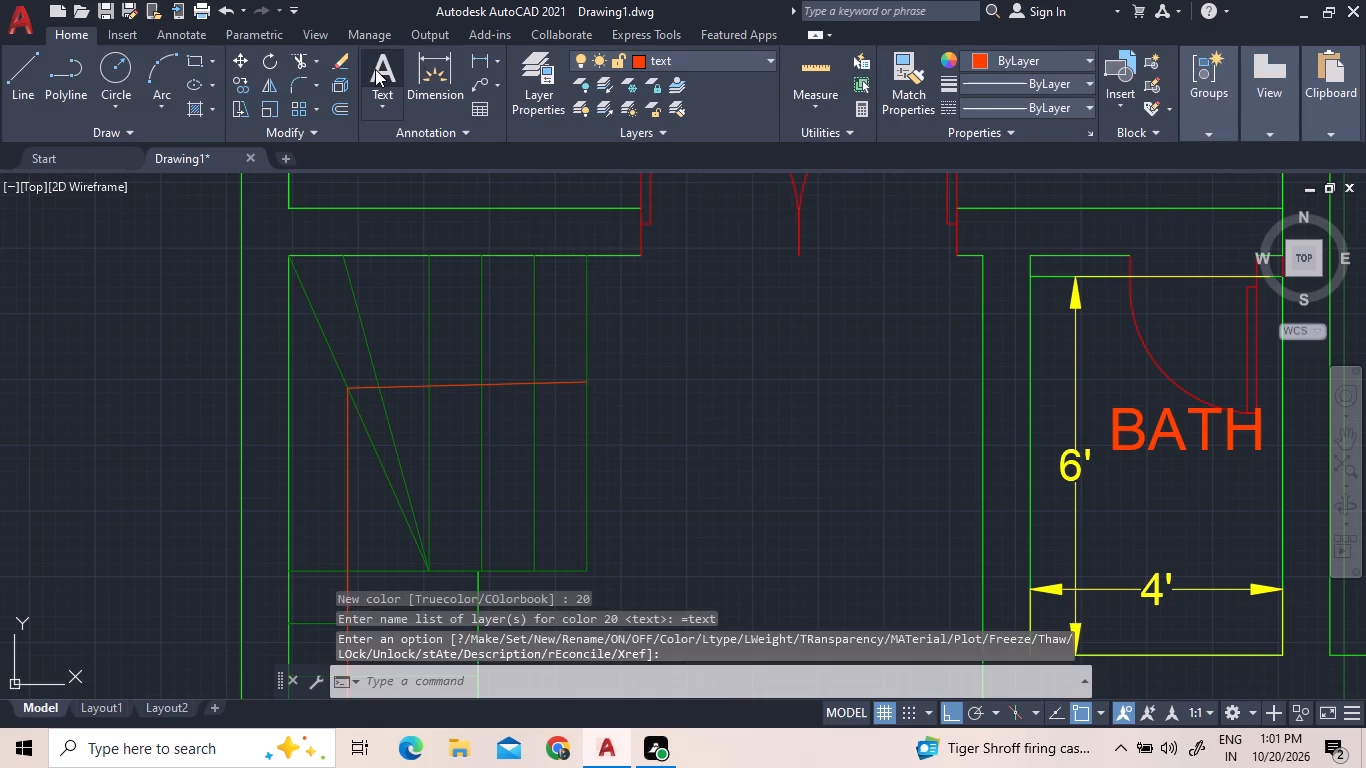
pyautogui.click(603, 366)
pyautogui.click(676, 432)
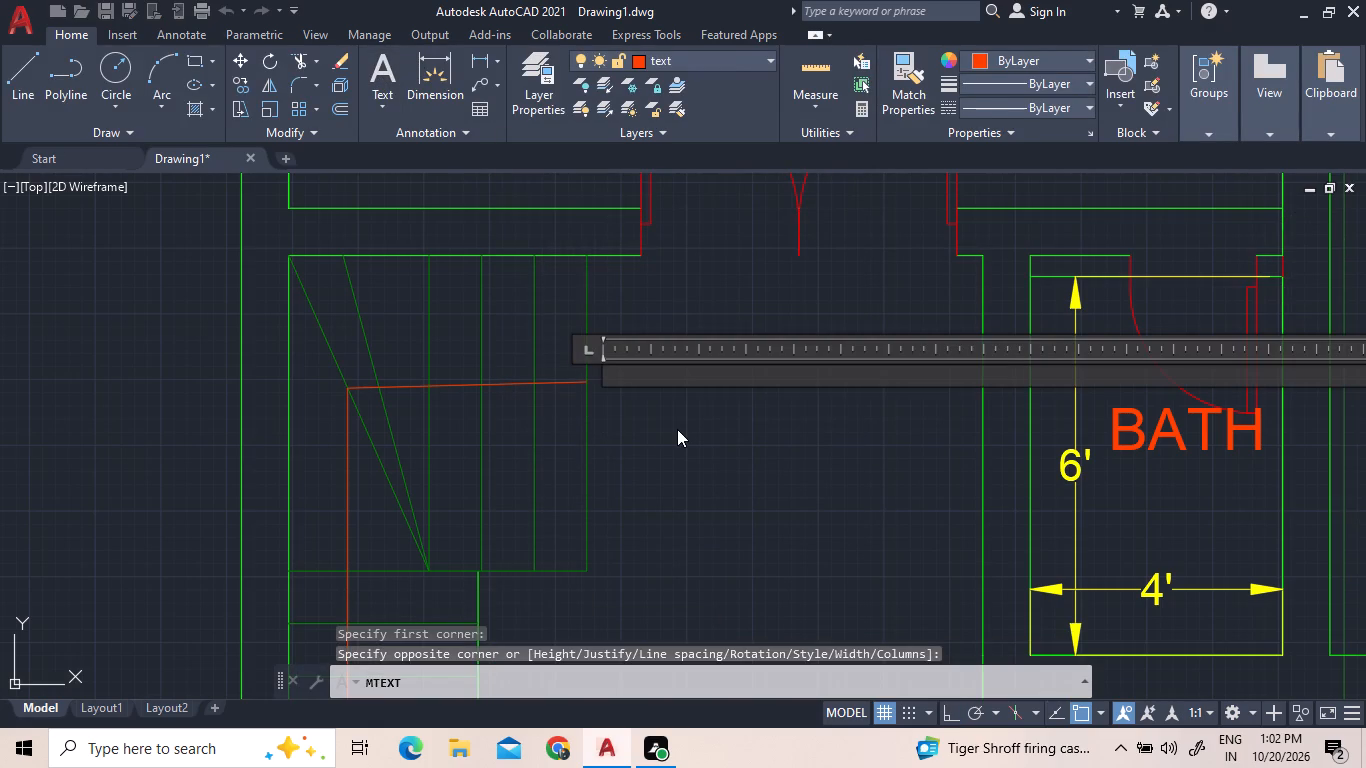
pyautogui.write('UP')
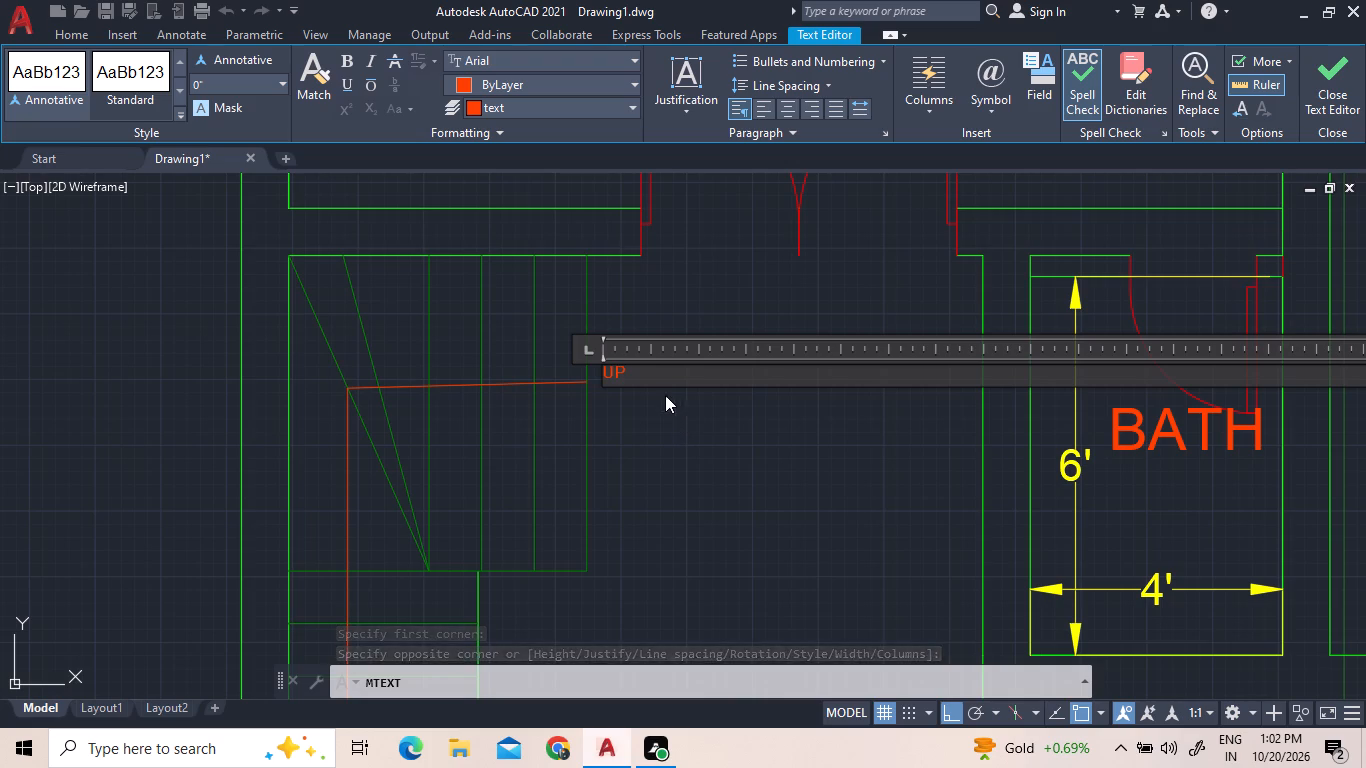
# Set the UP label's text height to 8" and finish the text.
pyautogui.doubleClick(659, 384)
pyautogui.click(659, 384)
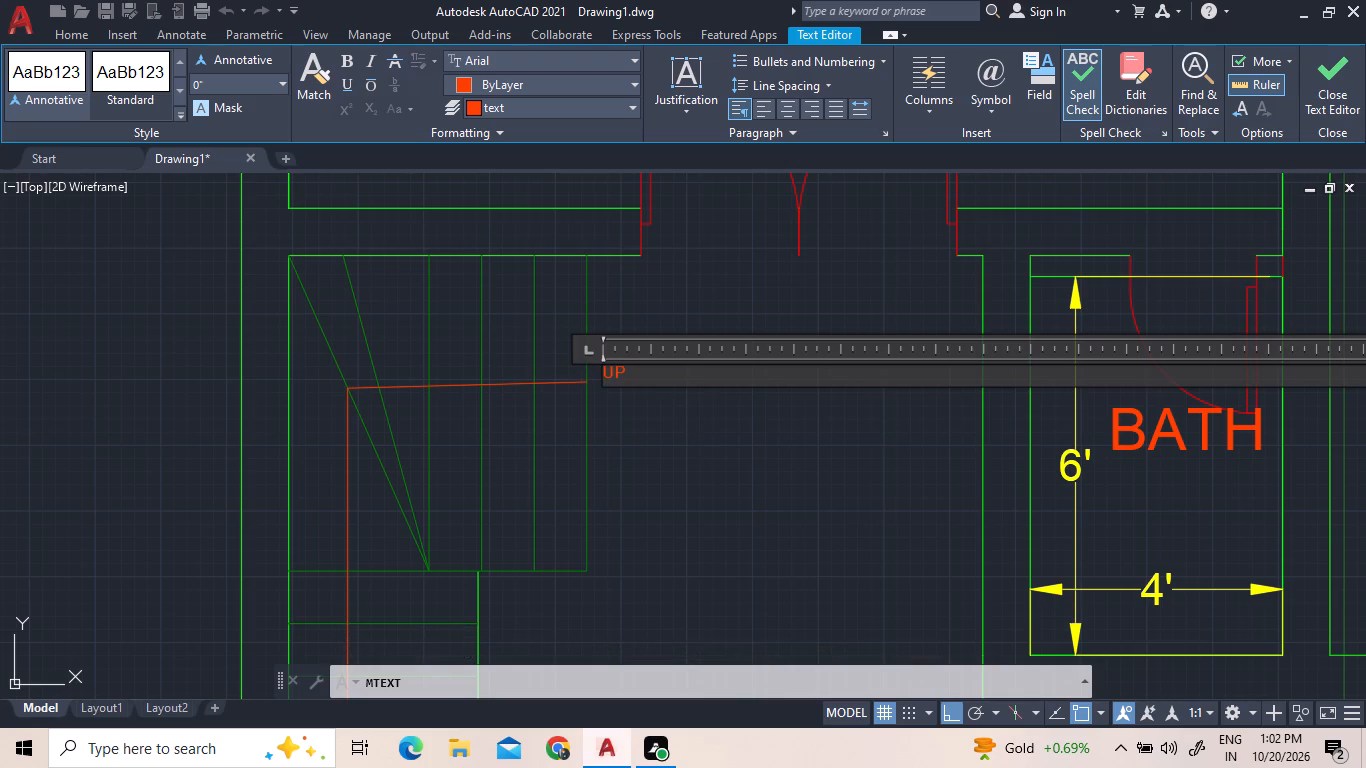
pyautogui.doubleClick(627, 368)
pyautogui.click(551, 91)
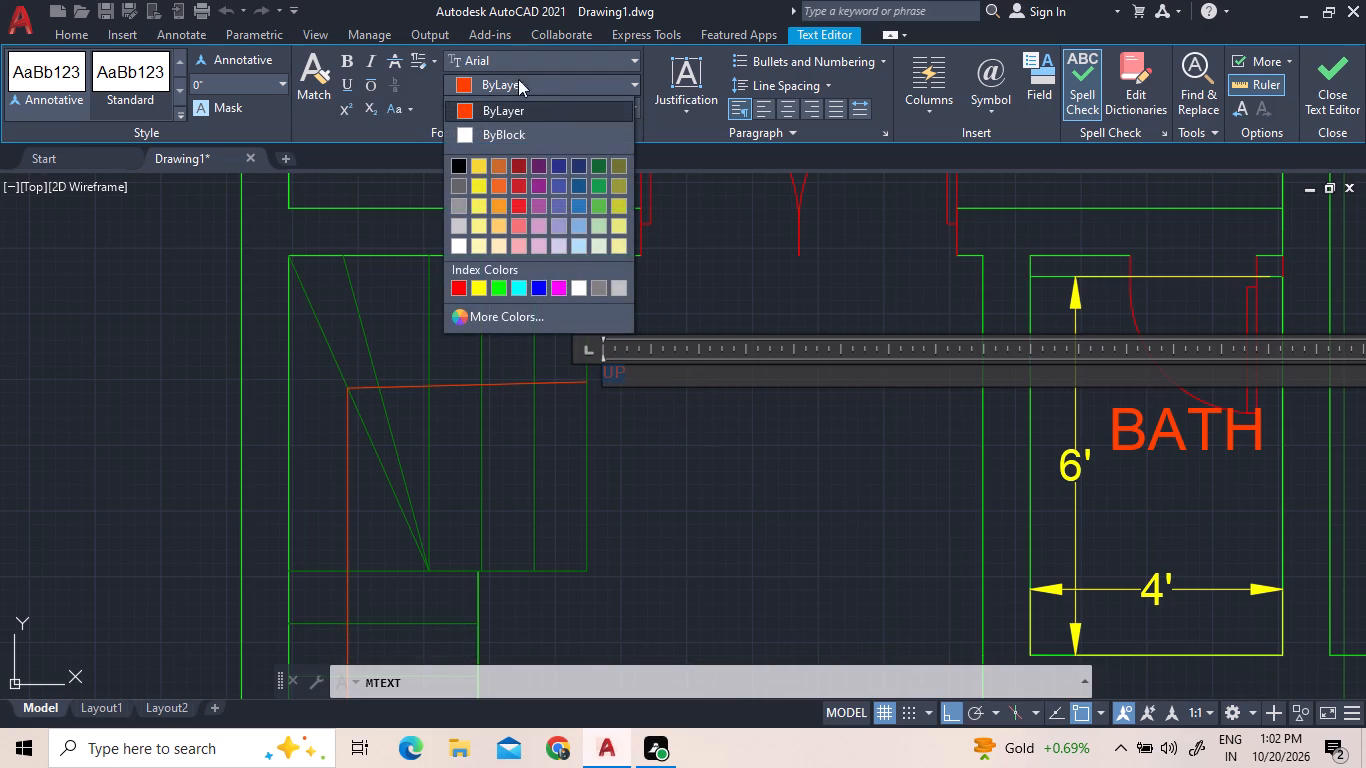
pyautogui.doubleClick(228, 86)
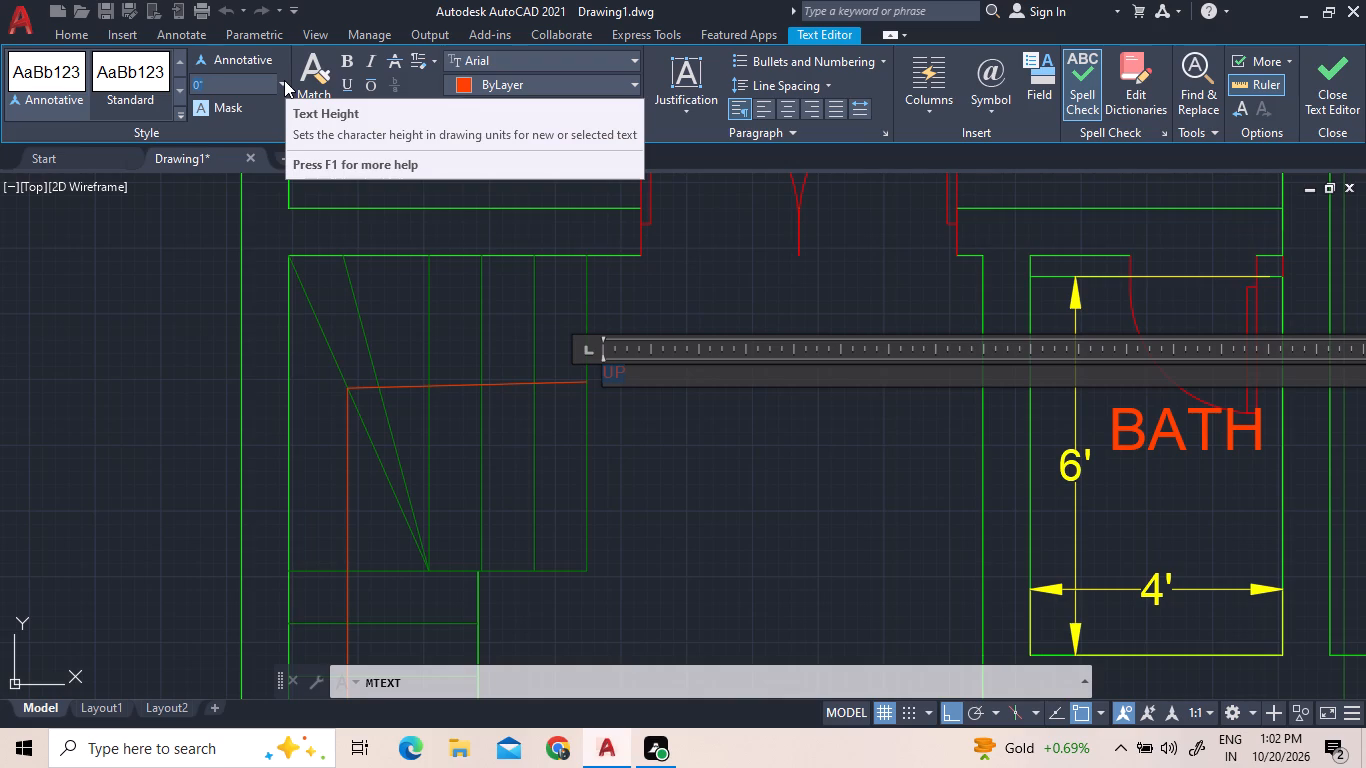
pyautogui.click(284, 80)
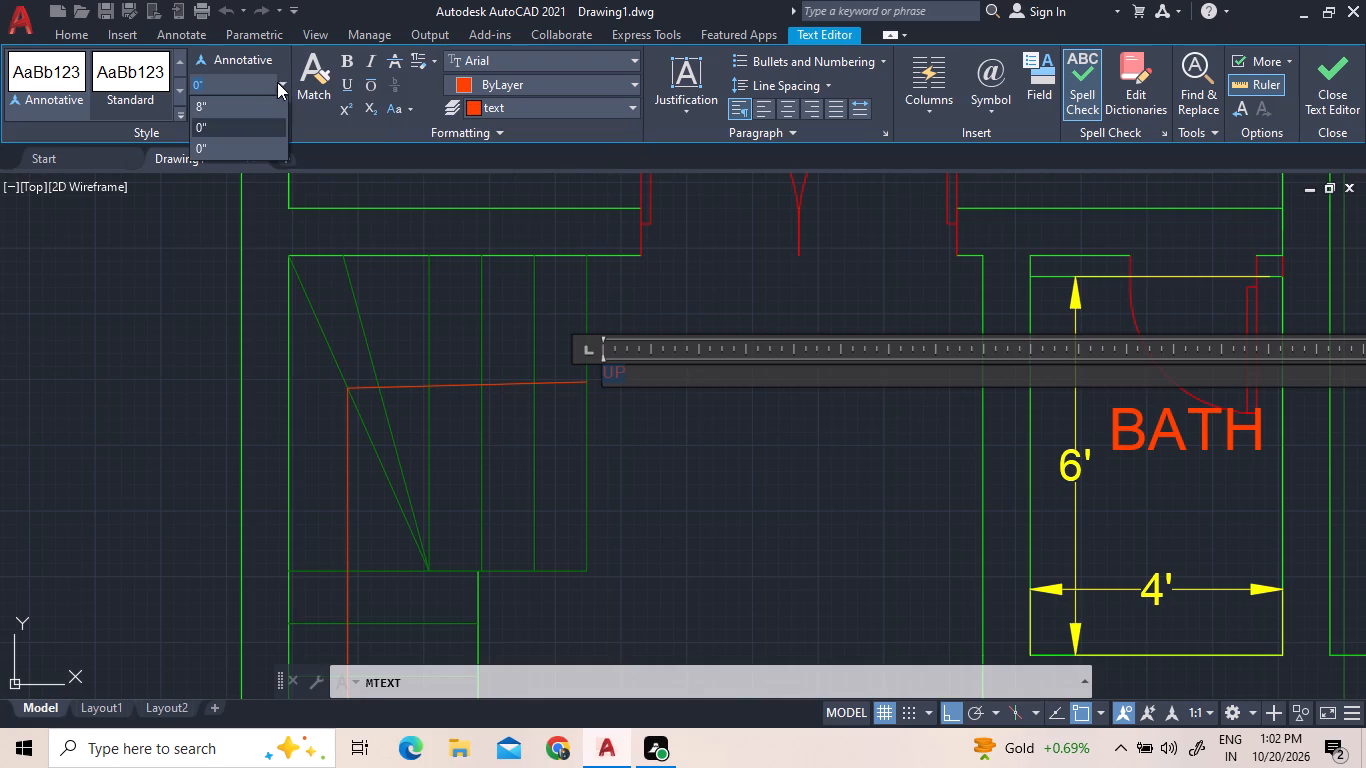
pyautogui.click(247, 101)
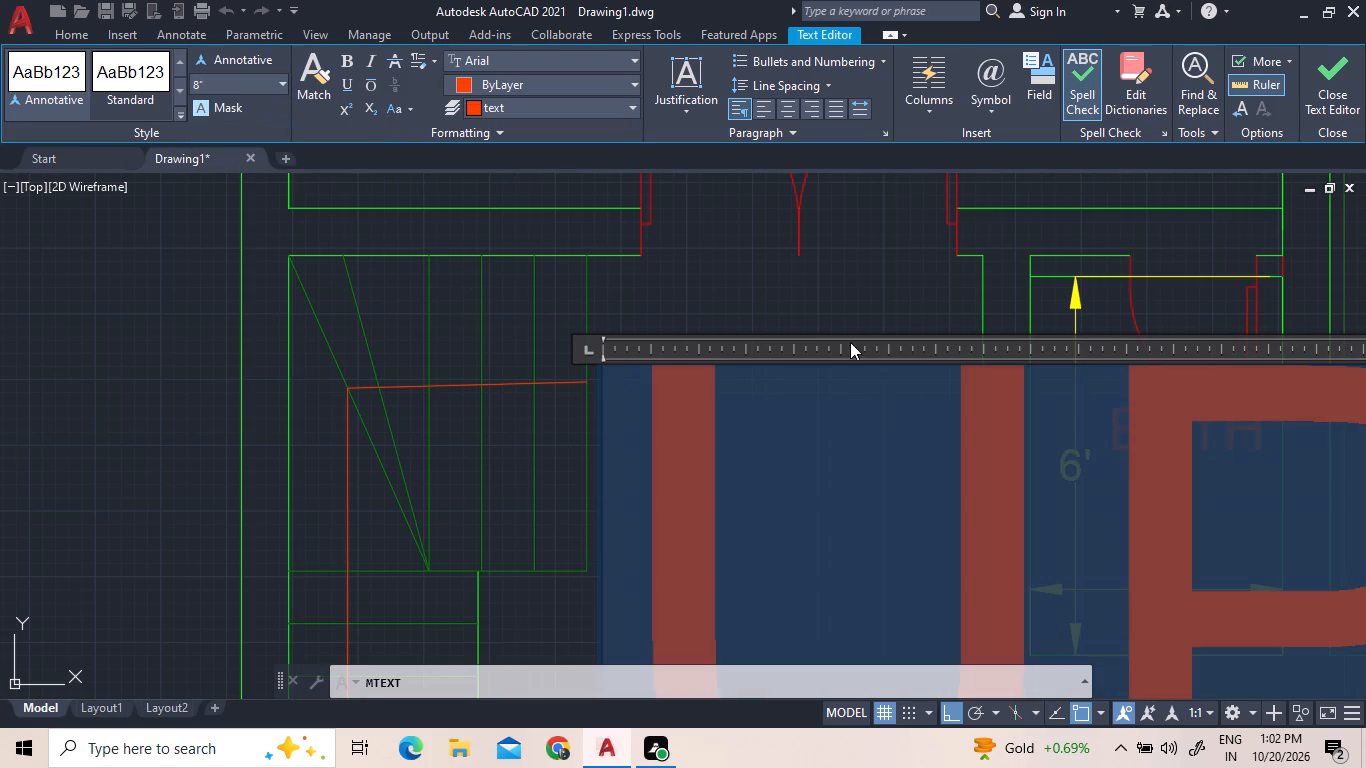
pyautogui.click(797, 299)
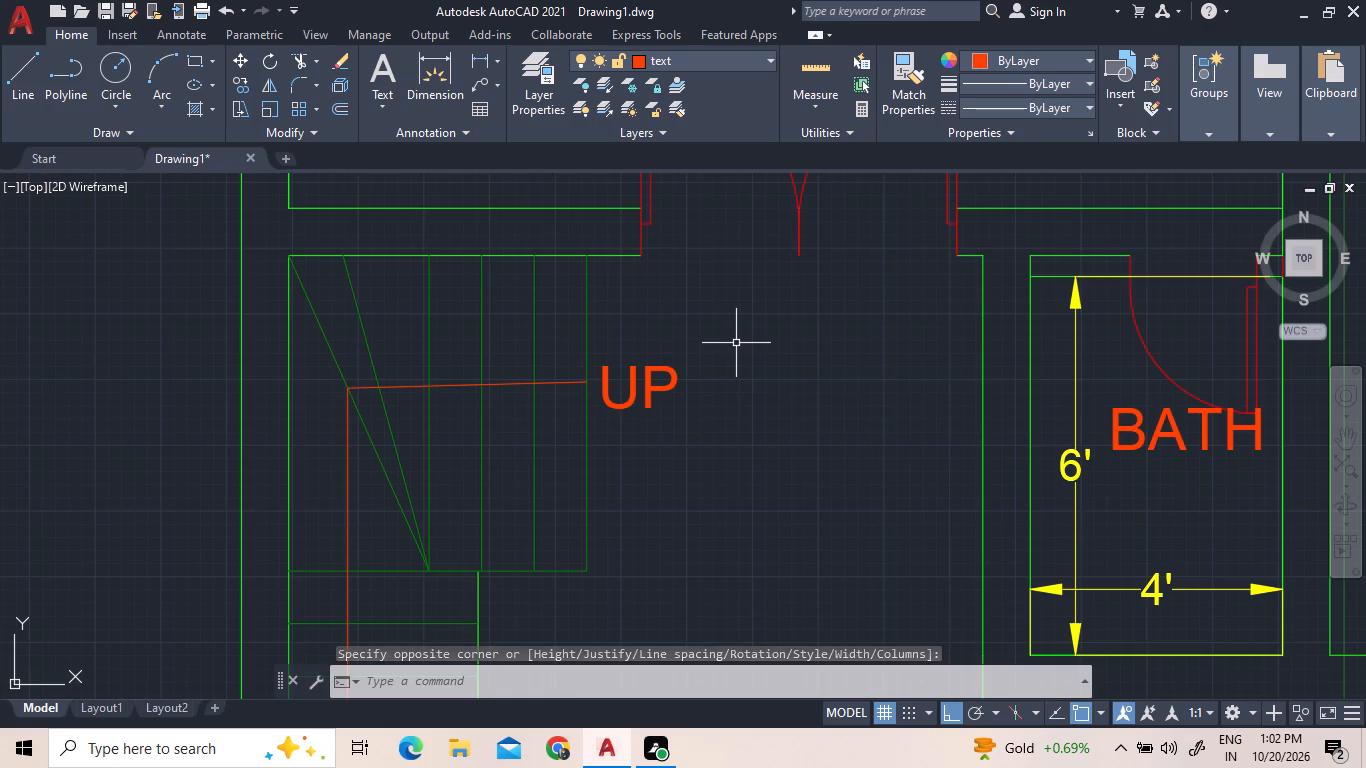
# On the dim layer, add a vertical linear dimension between the staircase room's north and south inner walls, placed near its east wall.
pyautogui.scroll(-3, 736, 344)
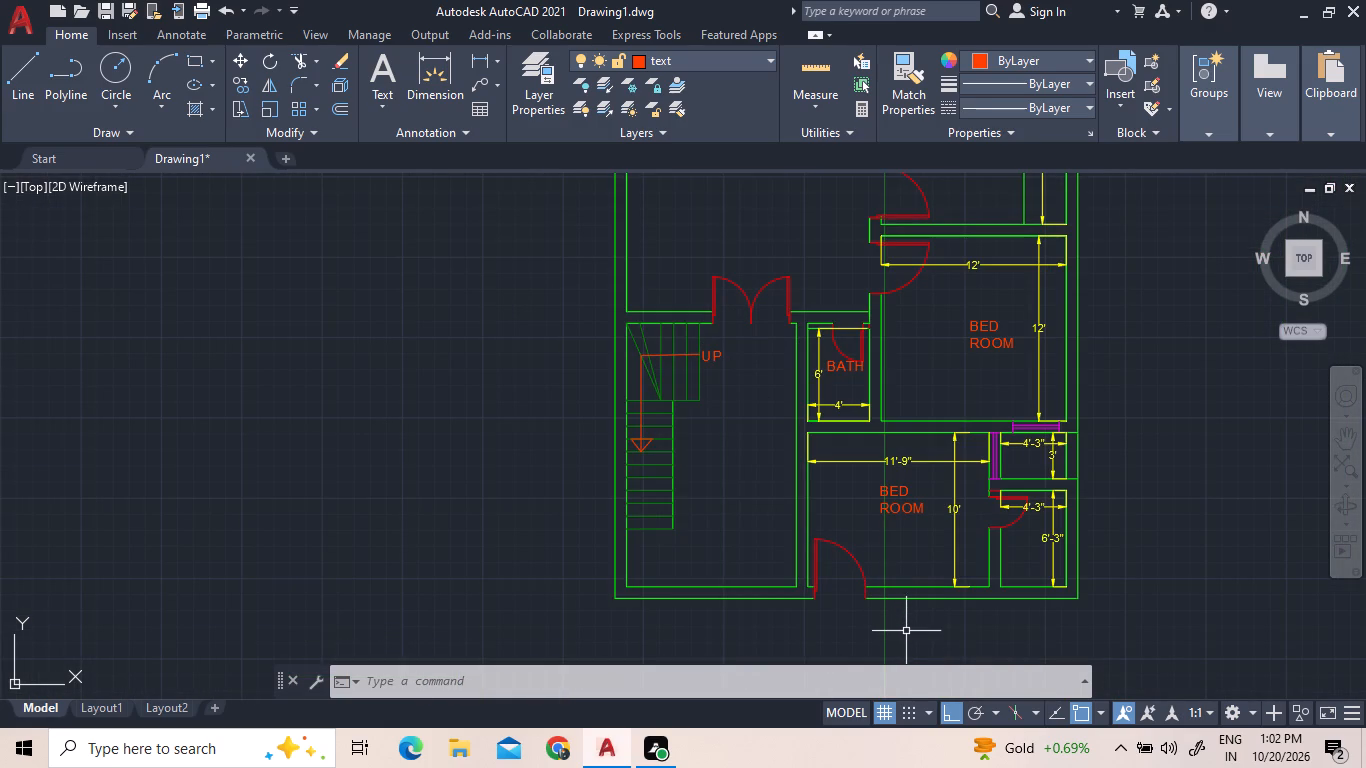
pyautogui.scroll(2, 906, 631)
pyautogui.scroll(-1, 881, 649)
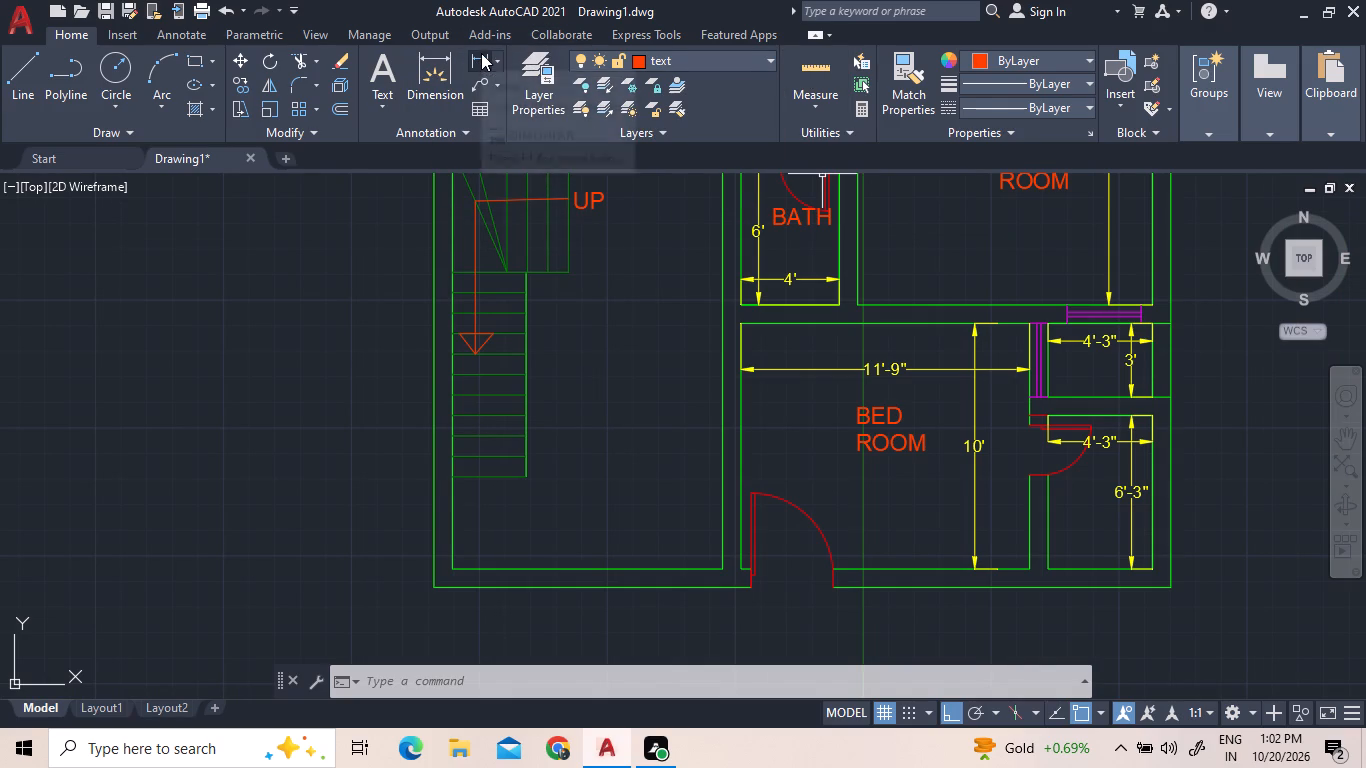
pyautogui.click(645, 62)
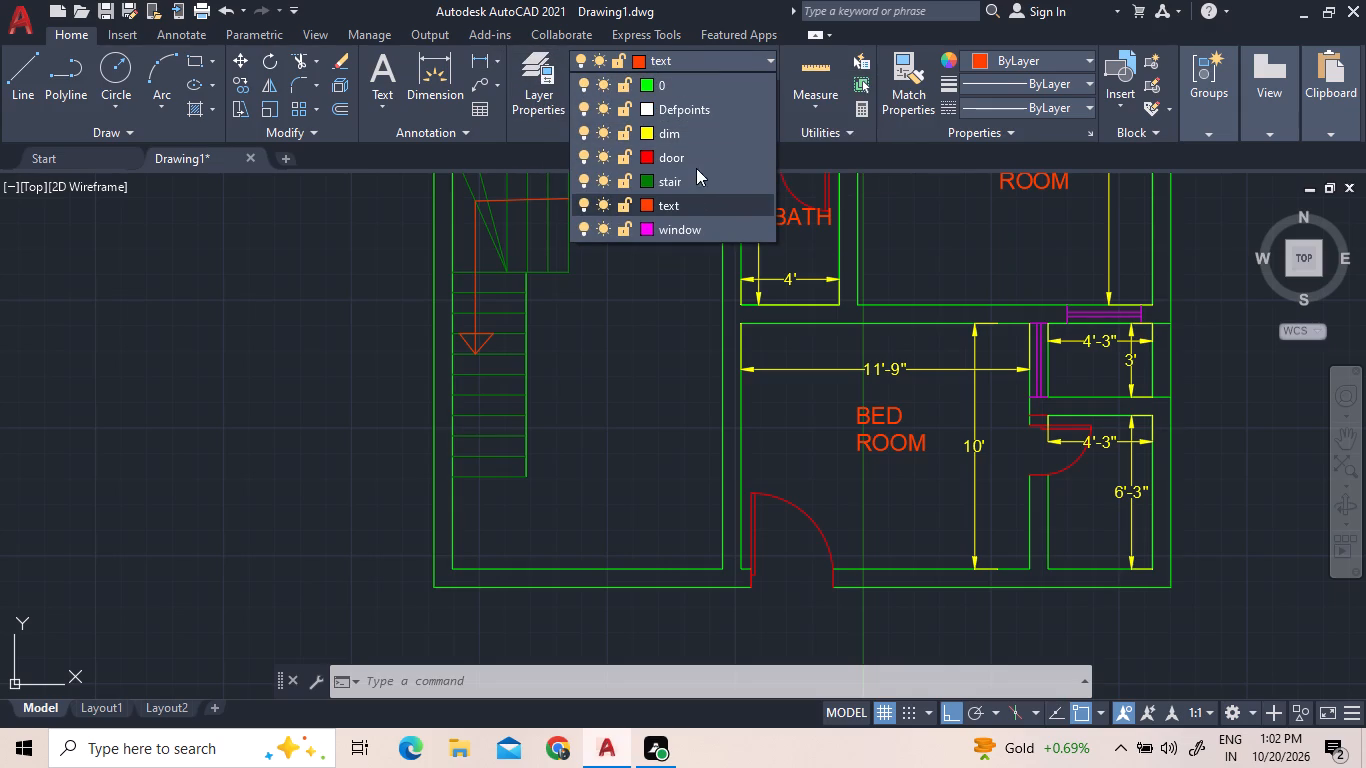
pyautogui.click(691, 132)
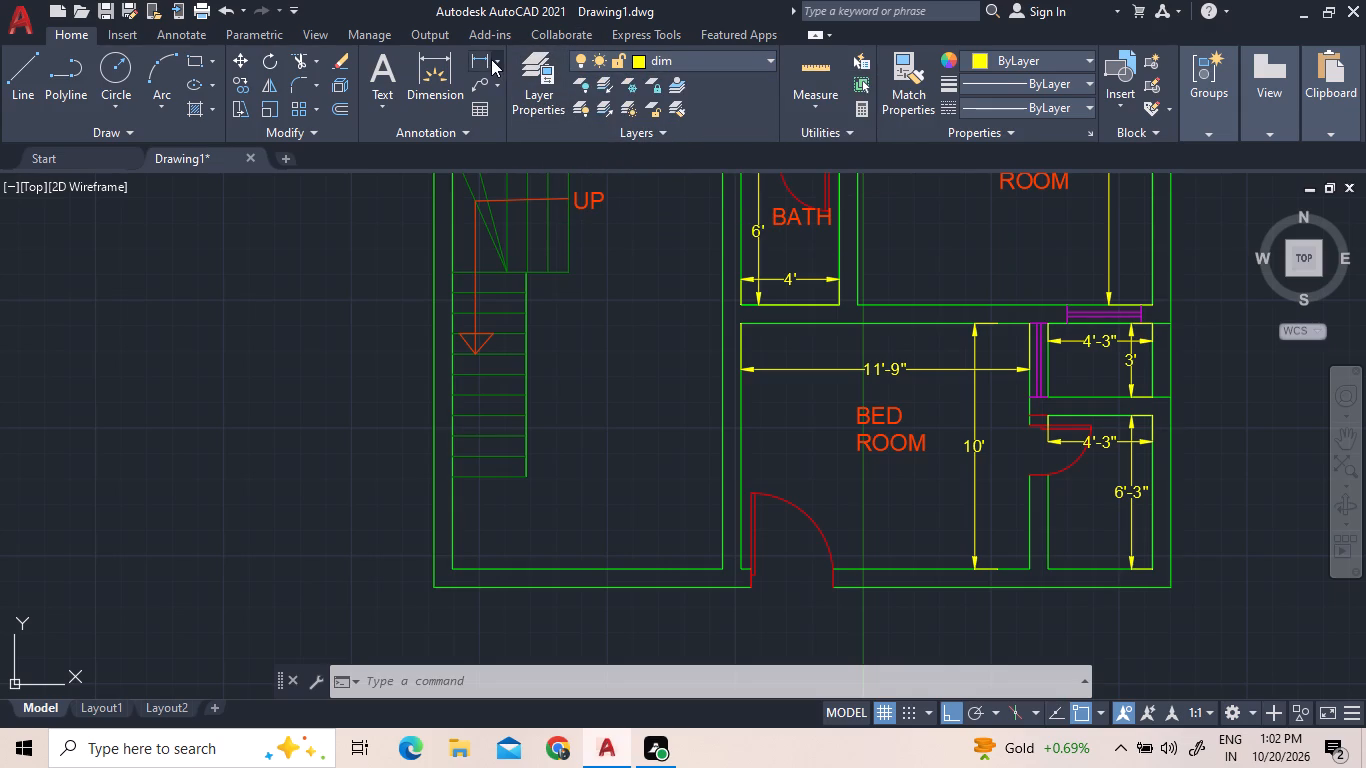
pyautogui.click(484, 59)
pyautogui.scroll(-3, 663, 360)
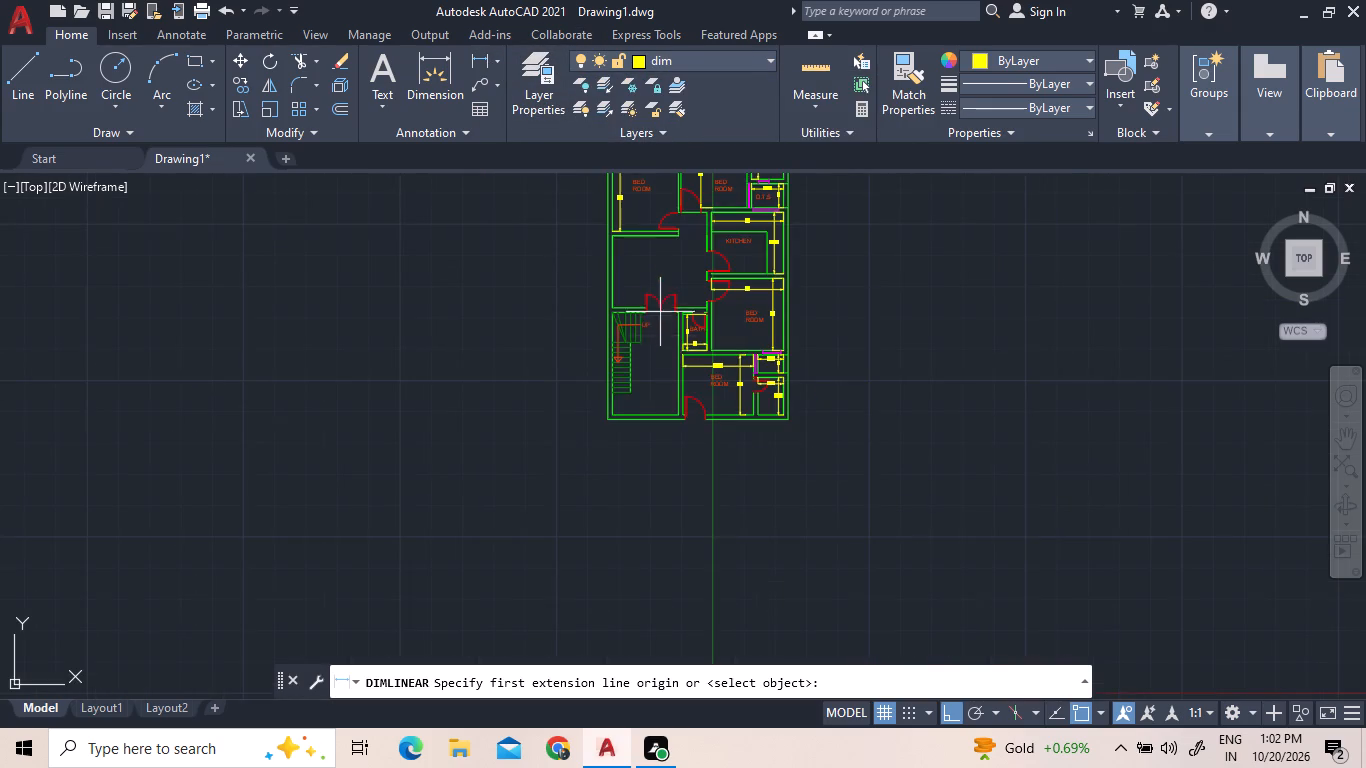
pyautogui.scroll(3, 659, 299)
pyautogui.scroll(5, 737, 363)
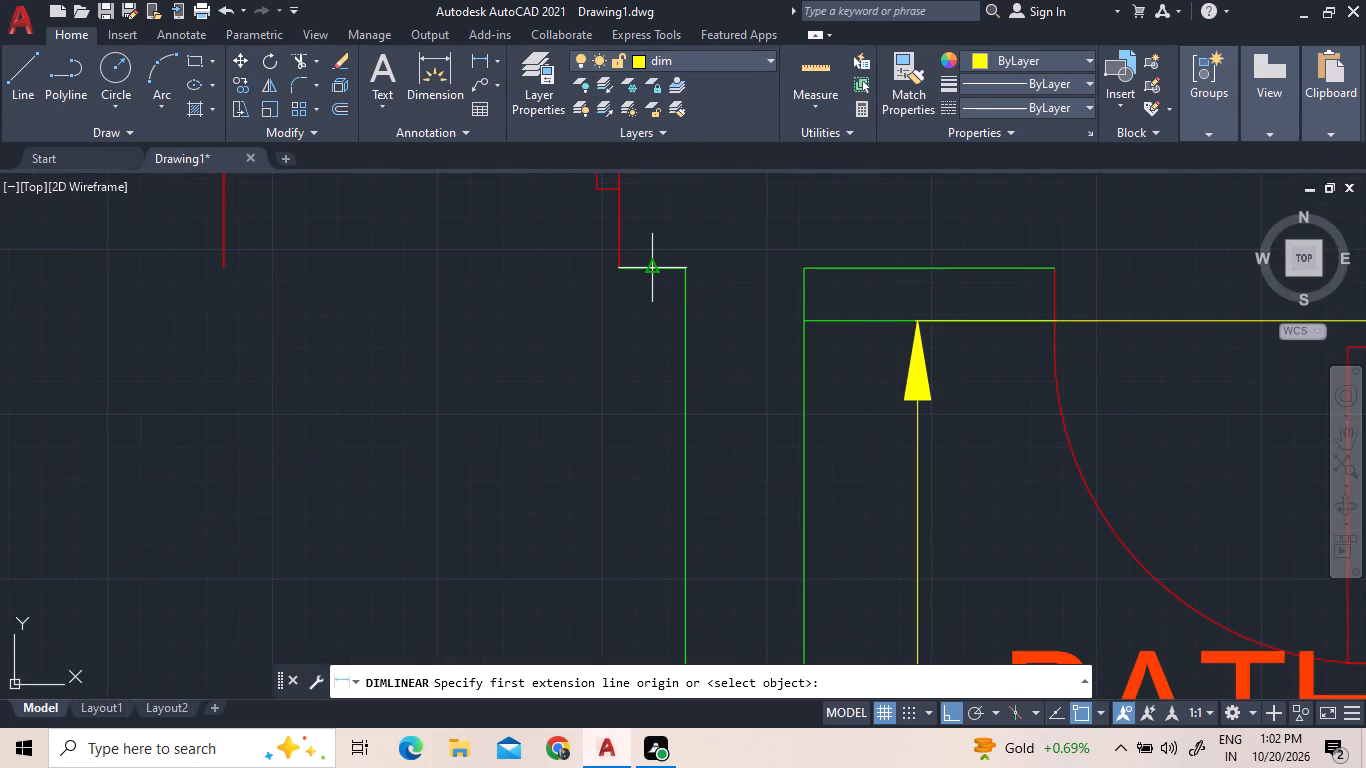
pyautogui.click(651, 262)
pyautogui.scroll(-8, 627, 434)
pyautogui.scroll(2, 627, 549)
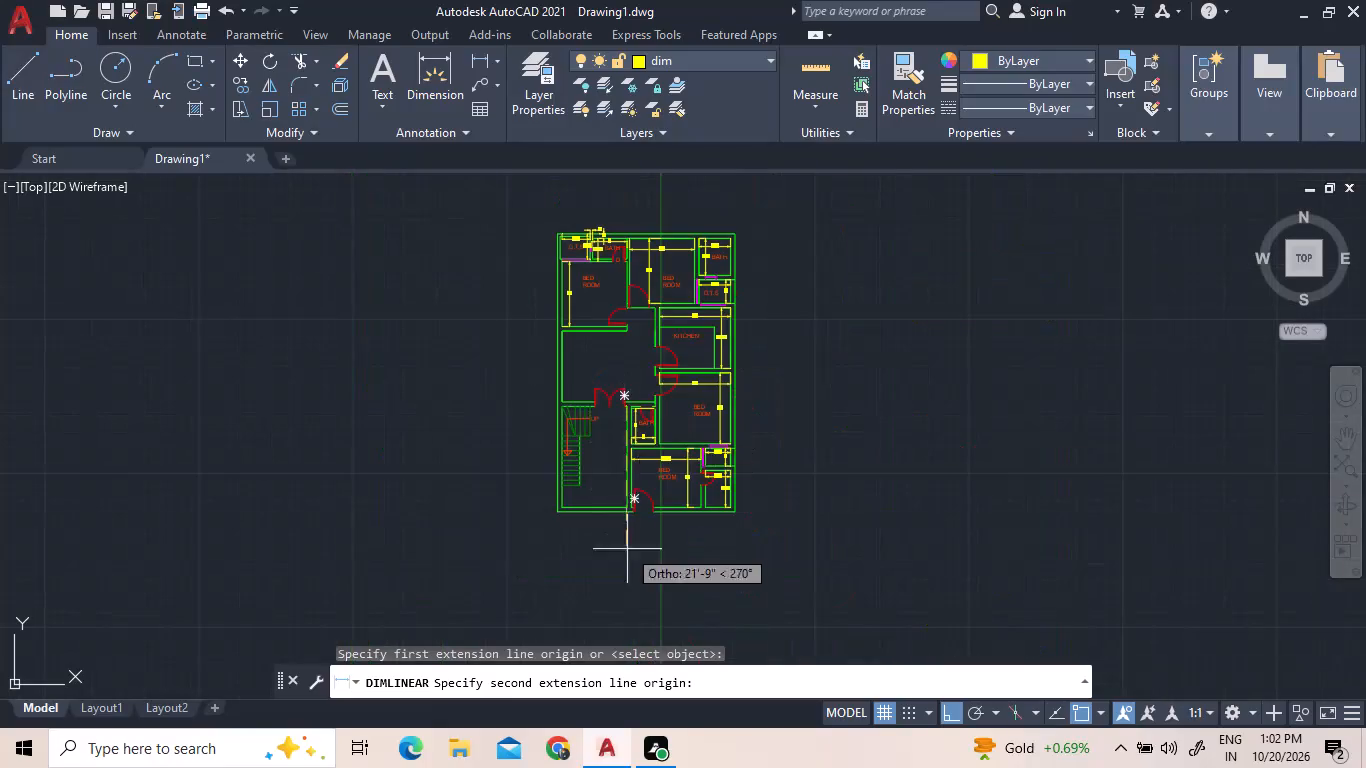
pyautogui.scroll(2, 627, 549)
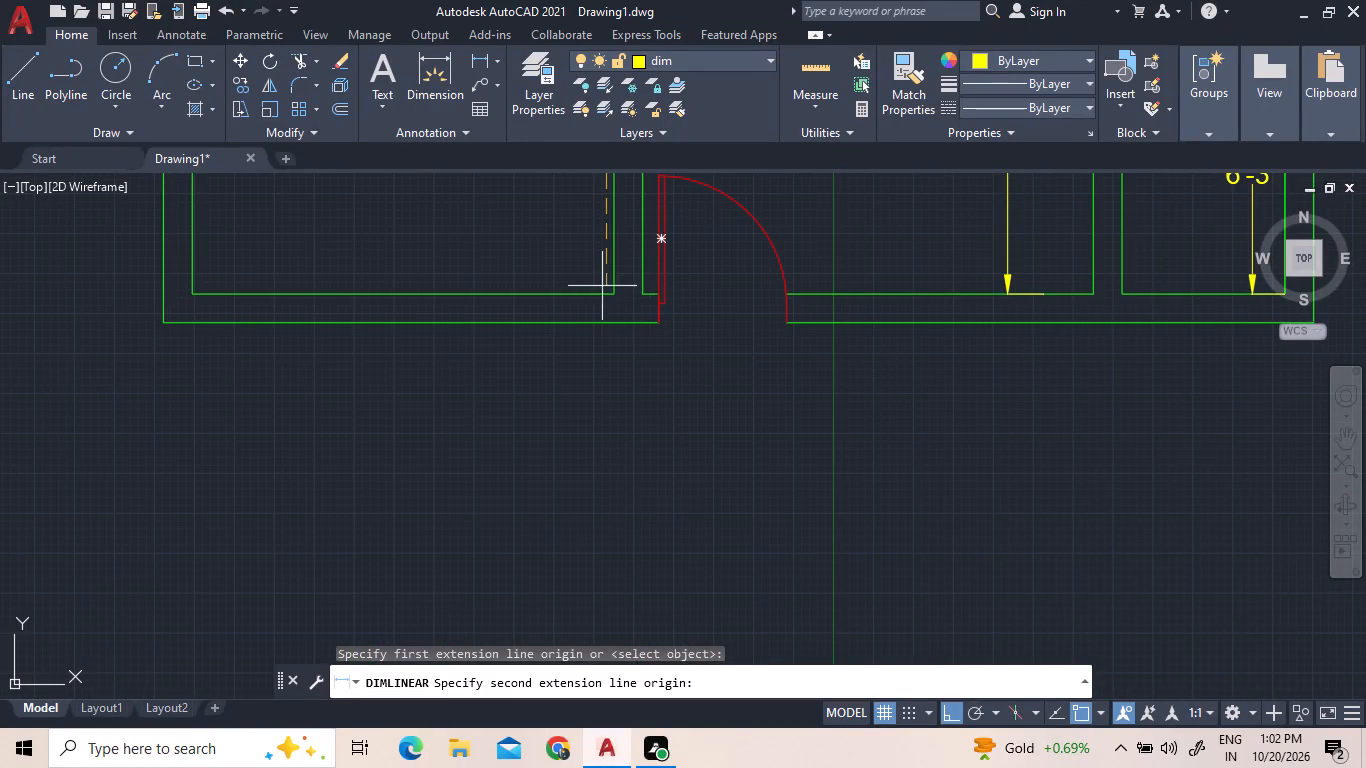
pyautogui.click(606, 291)
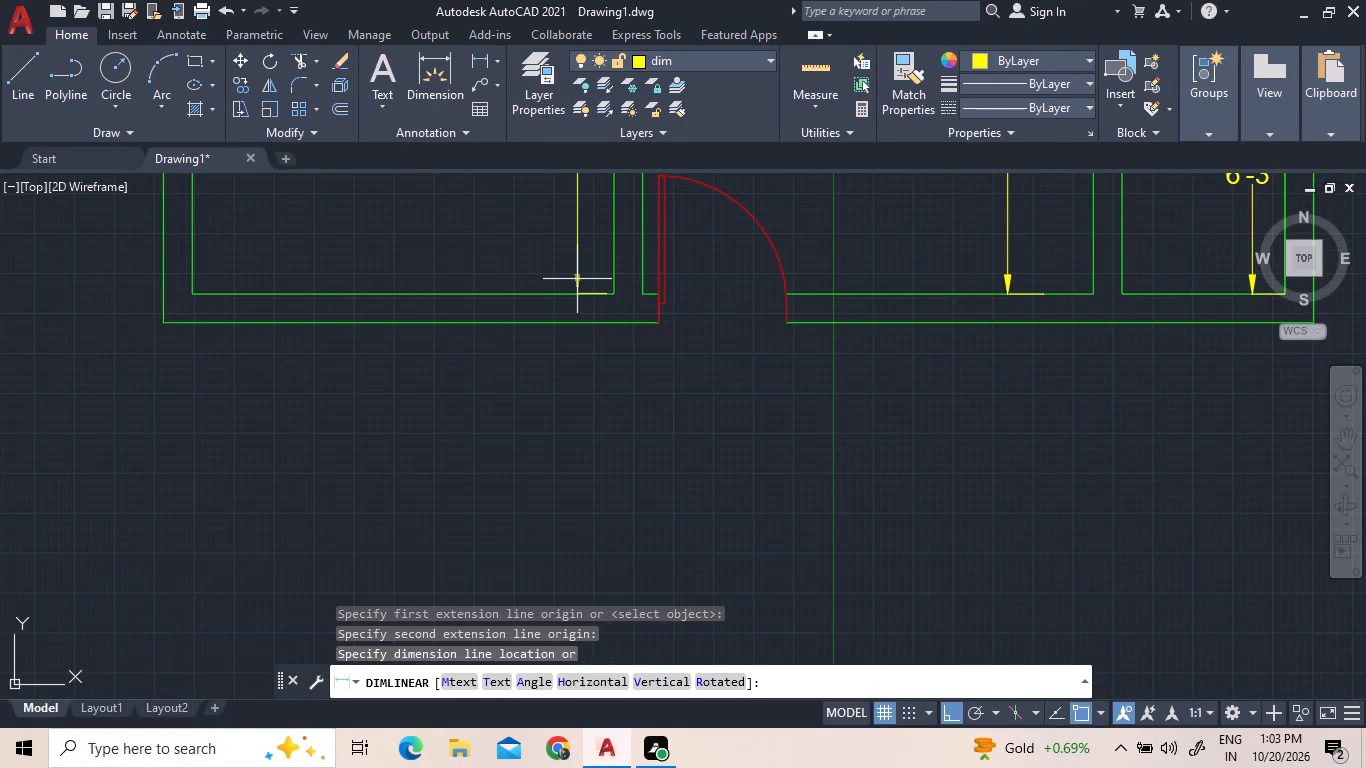
pyautogui.scroll(-3, 576, 281)
pyautogui.click(568, 287)
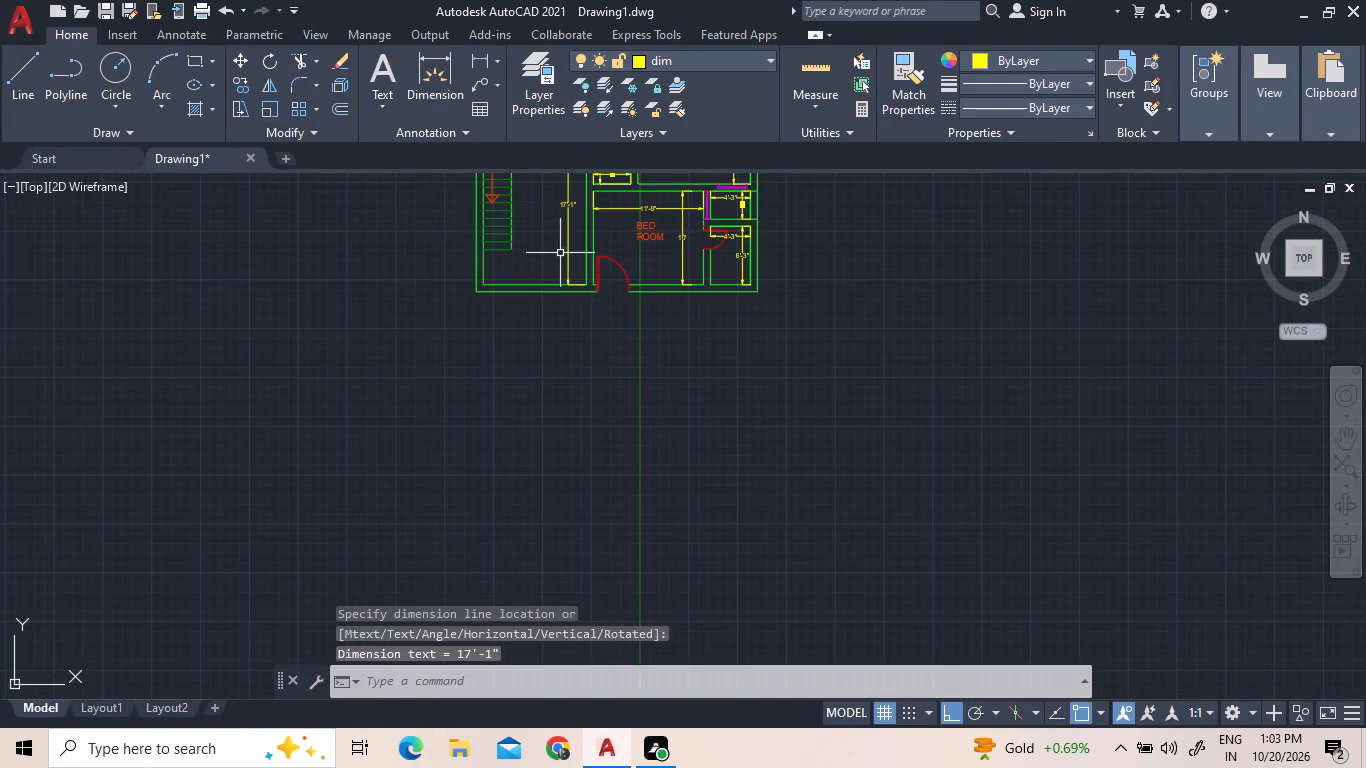
# Add a horizontal linear dimension between the staircase room's west and east inner walls, placed just south of the stair flight.
pyautogui.scroll(2, 564, 222)
pyautogui.scroll(-3, 575, 215)
pyautogui.scroll(3, 568, 180)
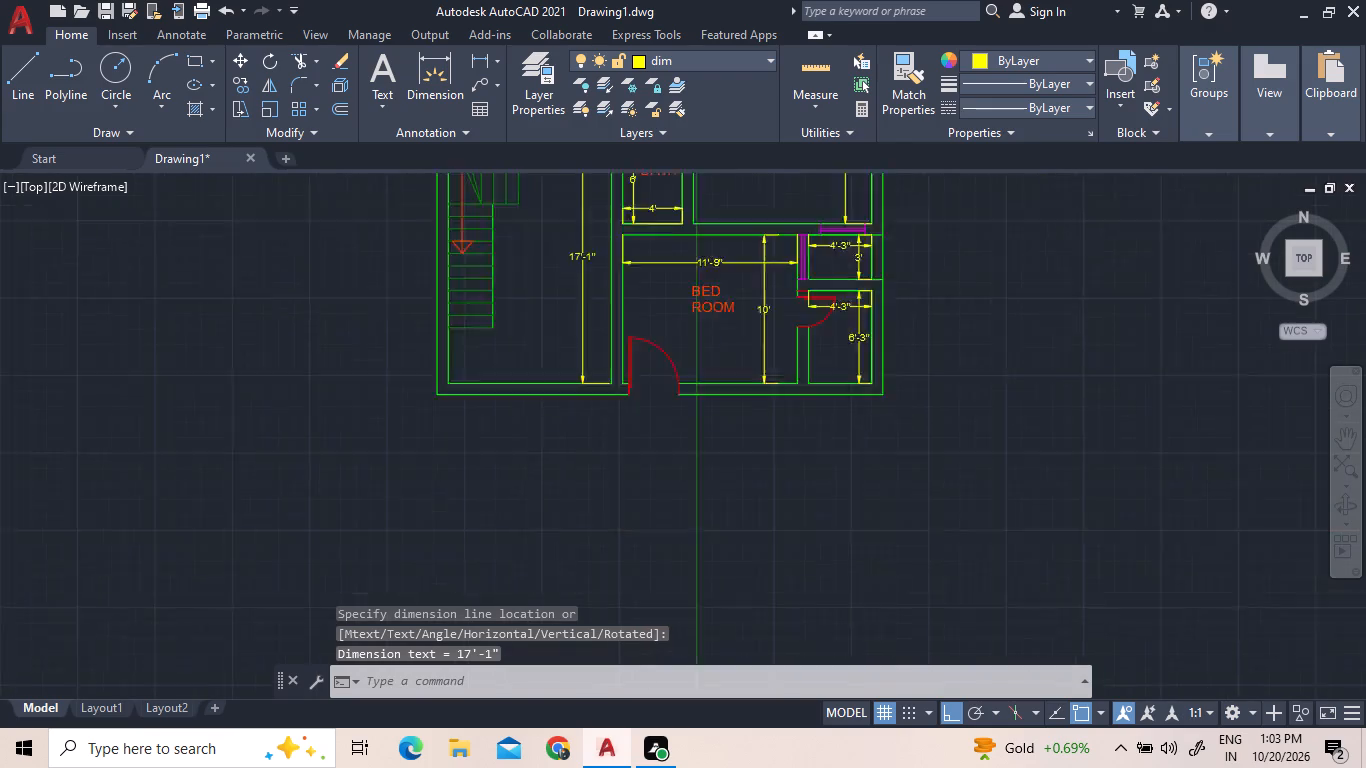
pyautogui.scroll(2, 606, 266)
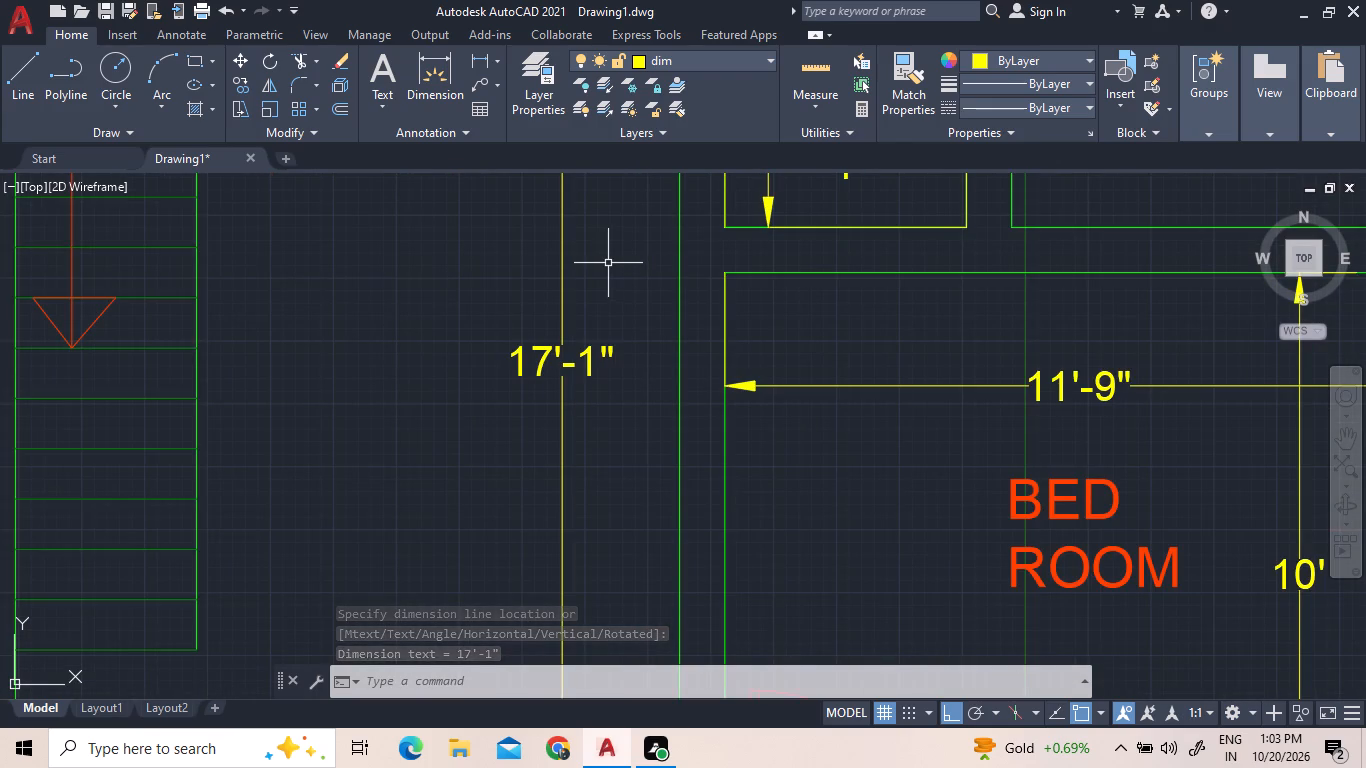
pyautogui.scroll(-2, 612, 279)
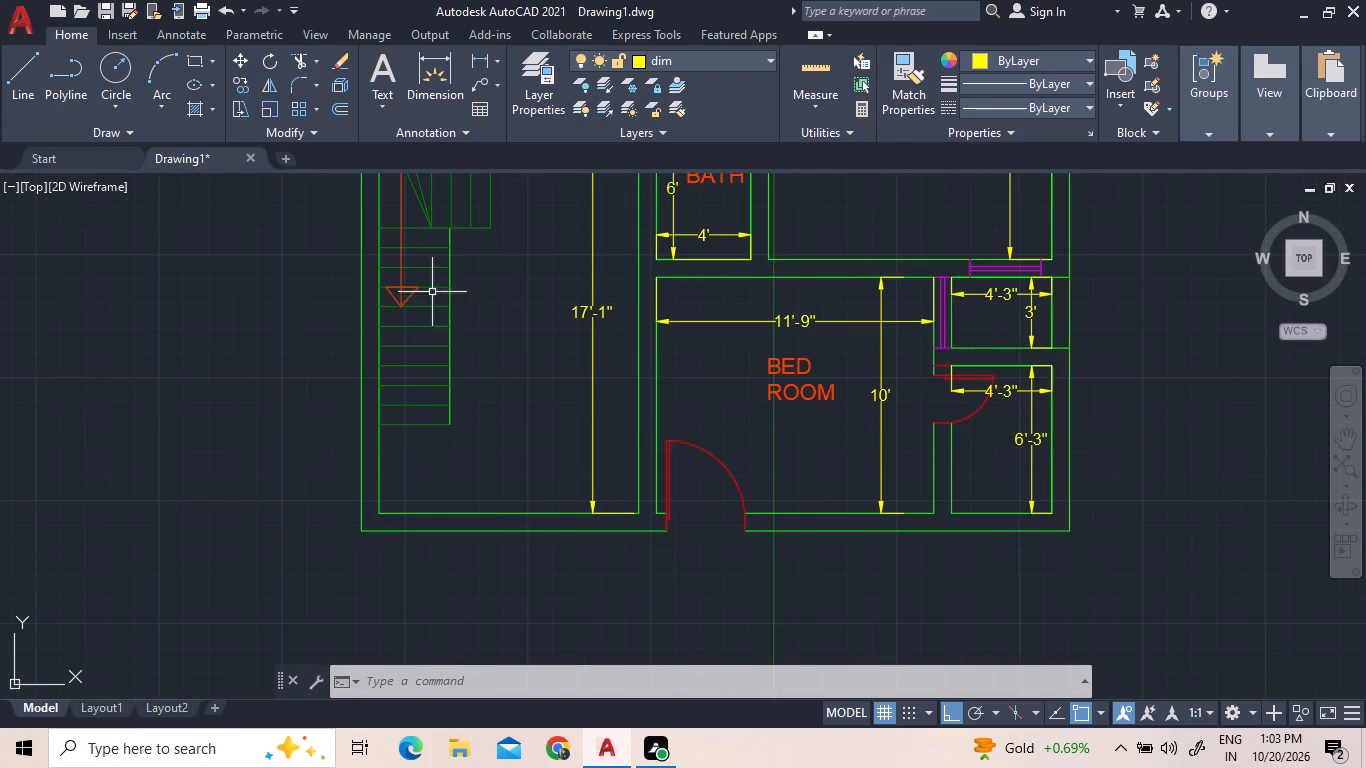
pyautogui.click(474, 51)
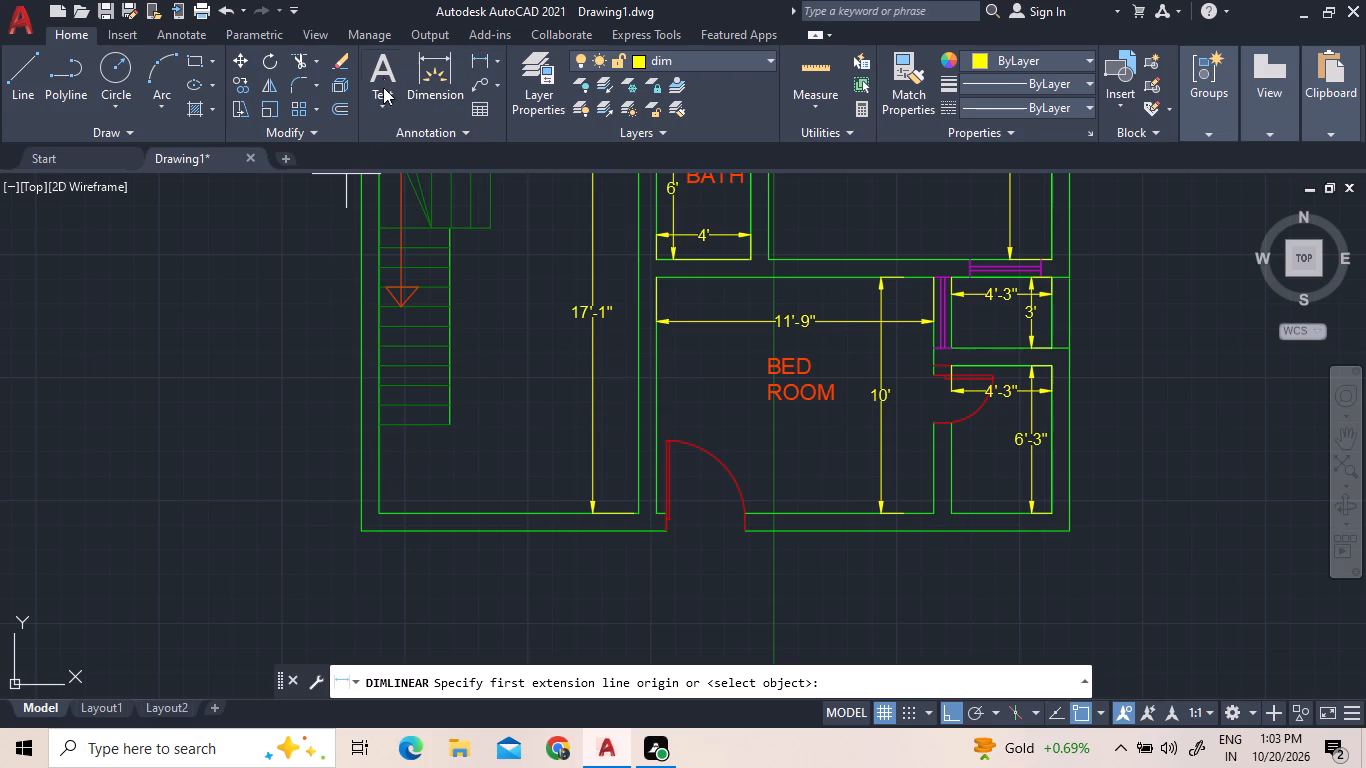
pyautogui.click(478, 62)
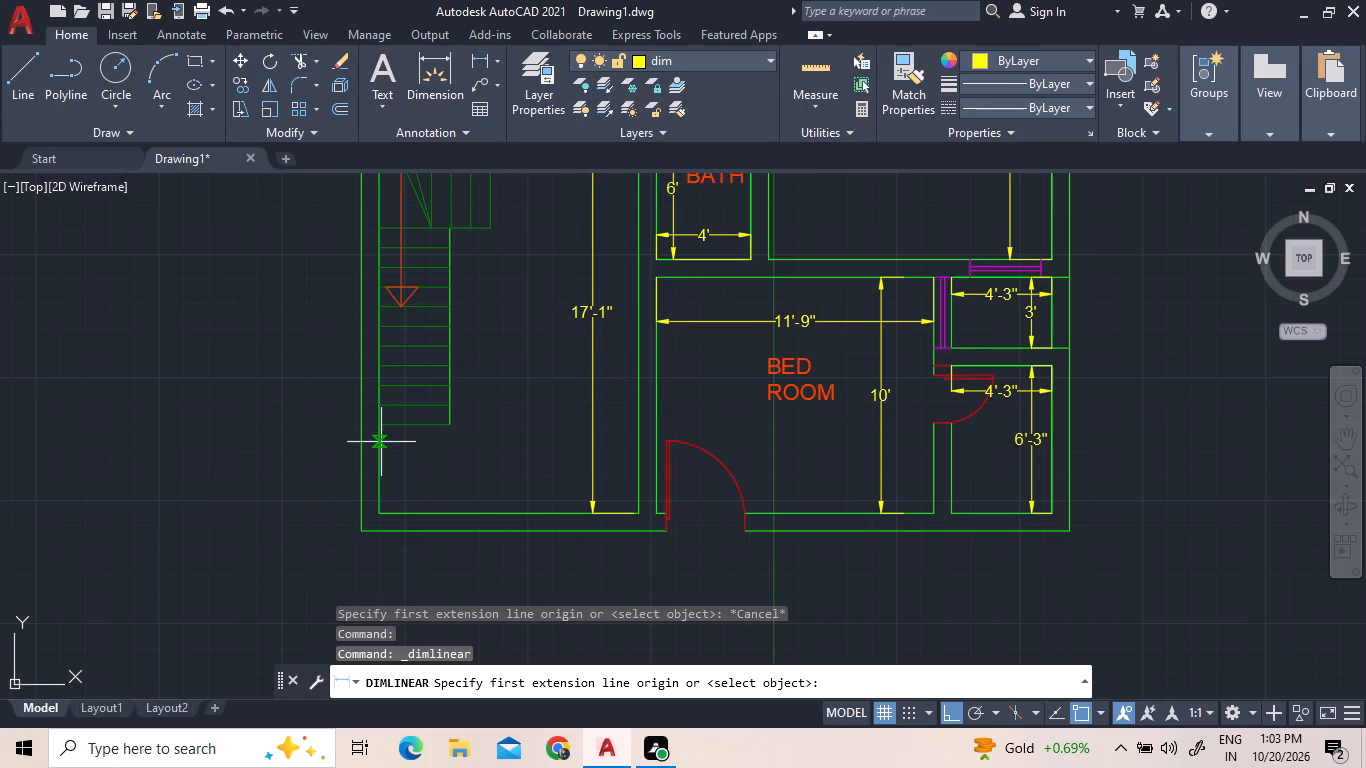
pyautogui.click(380, 460)
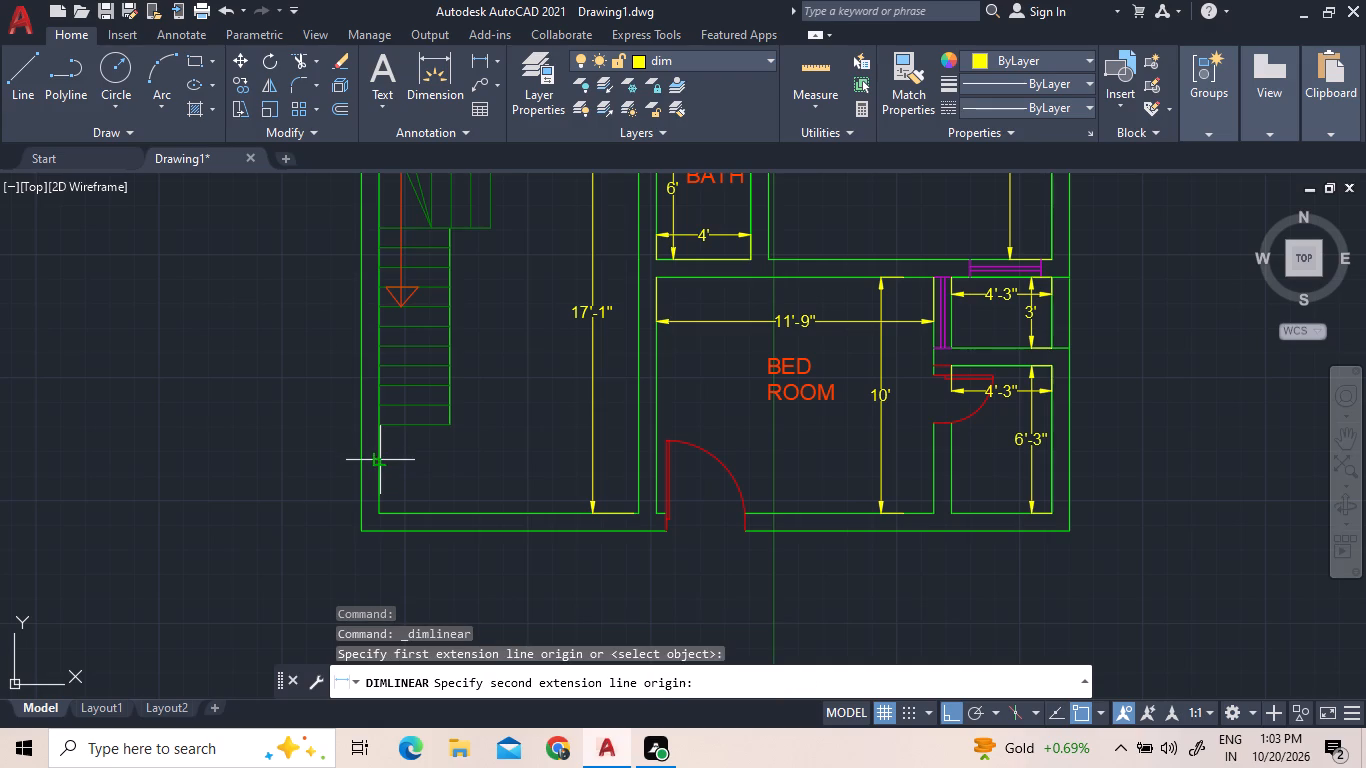
pyautogui.click(637, 463)
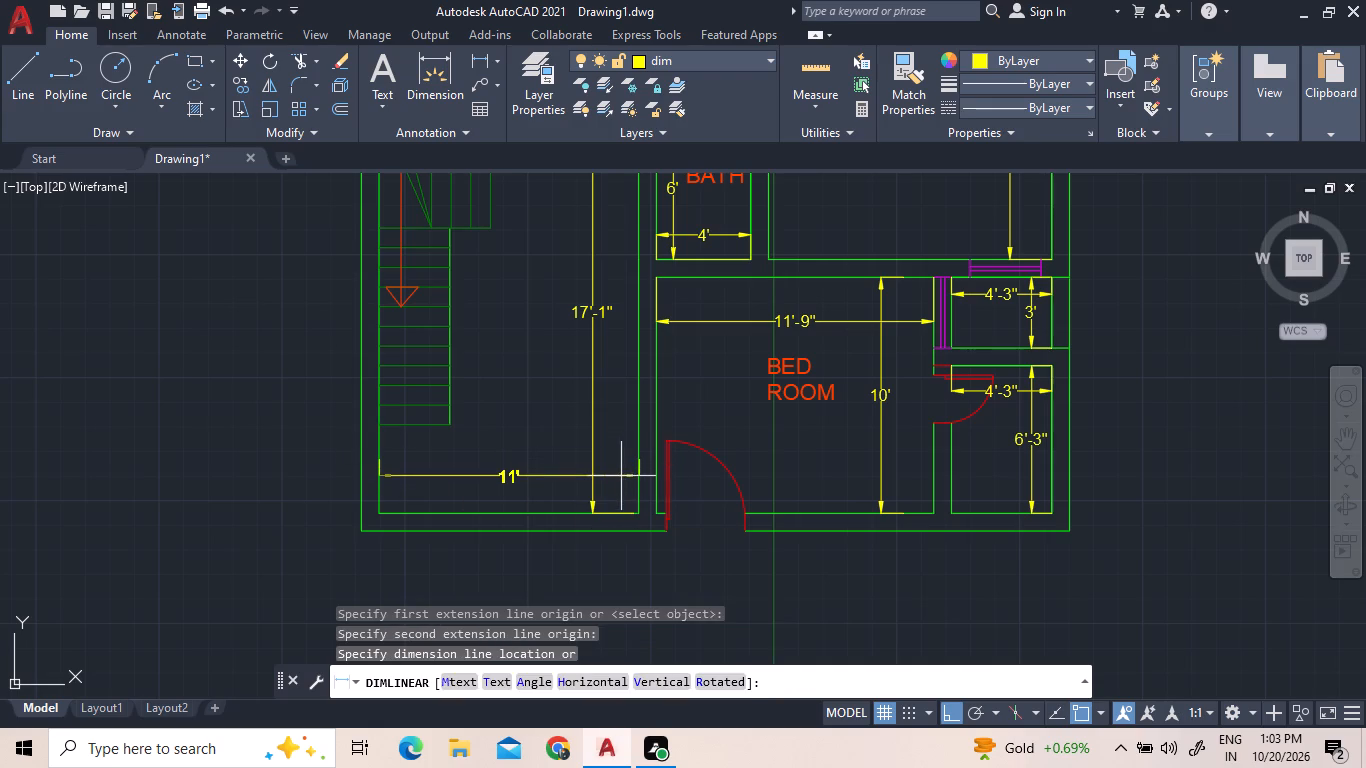
pyautogui.click(621, 476)
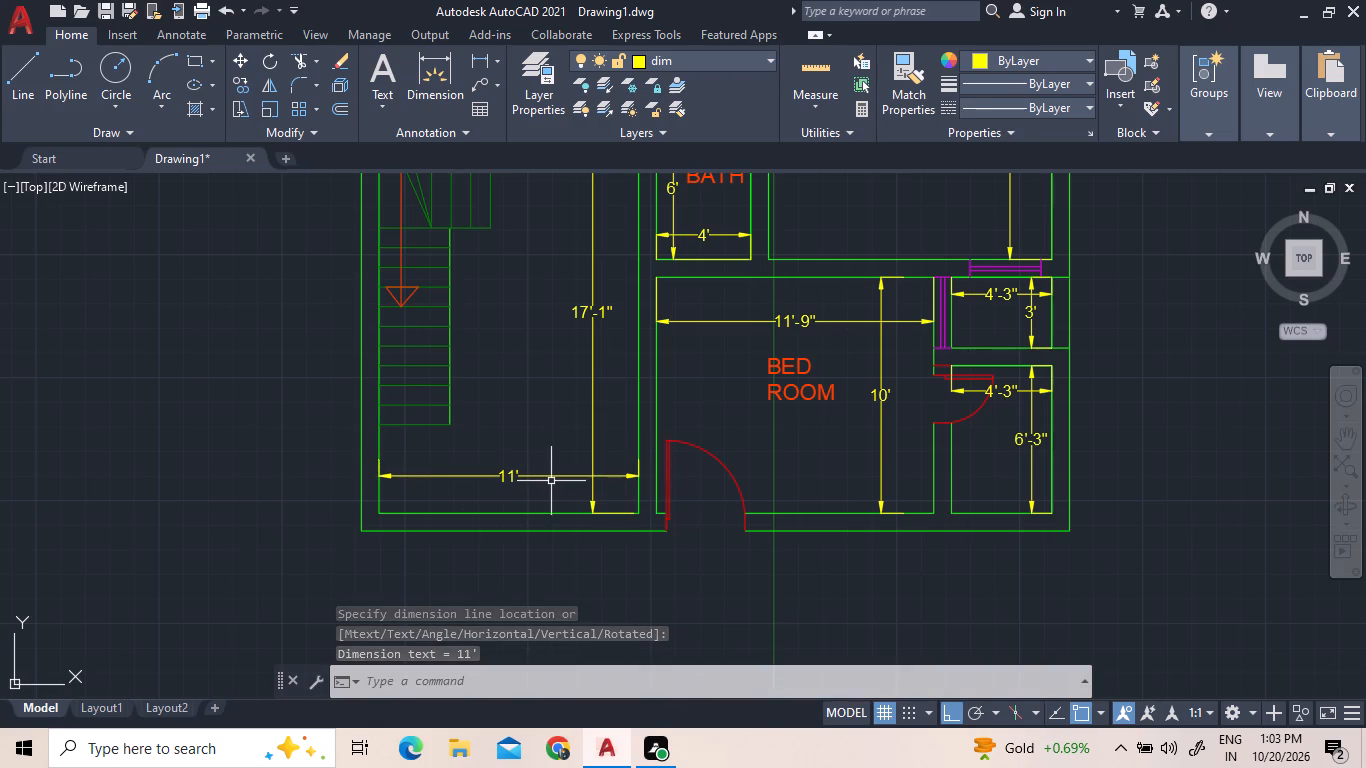
# On the window layer, draw a line across the south wall's thickness from the staircase room's southwest inner corner.
pyautogui.scroll(1, 551, 481)
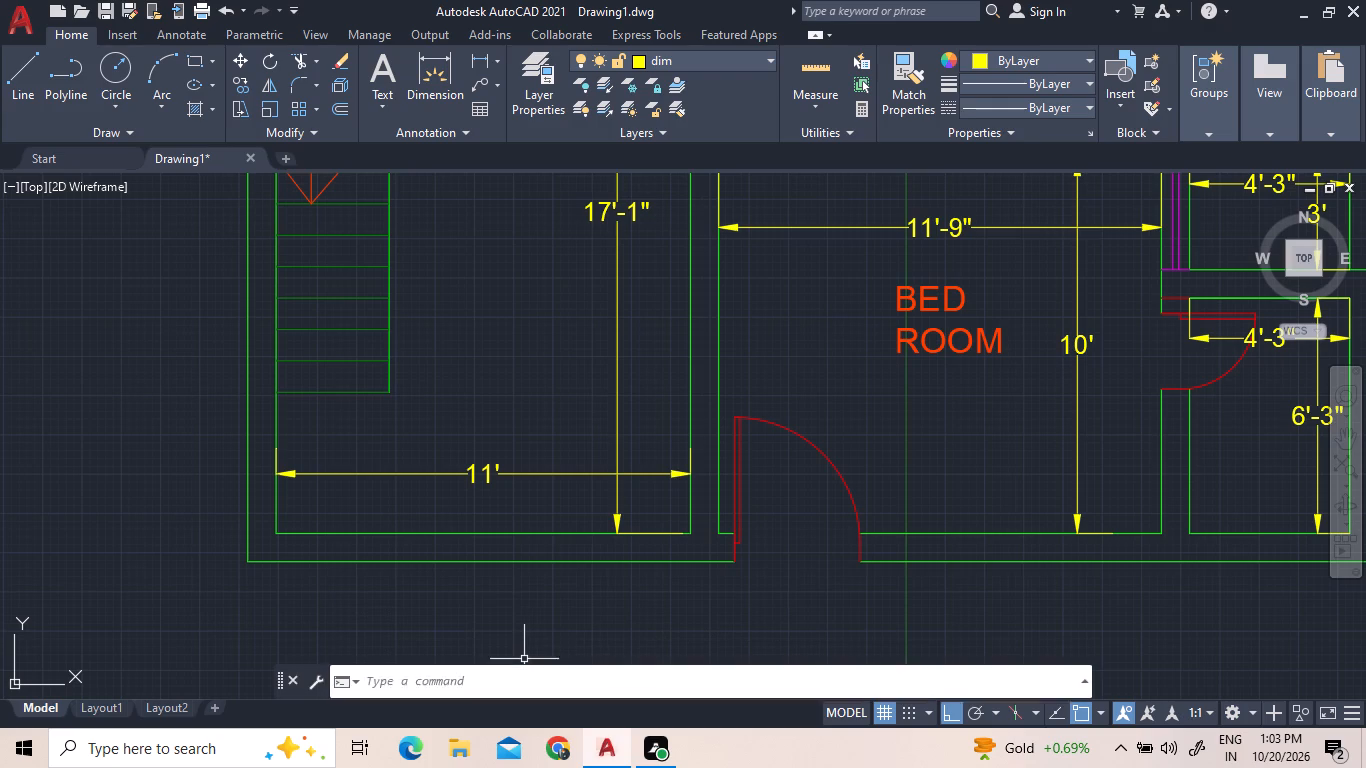
pyautogui.click(695, 63)
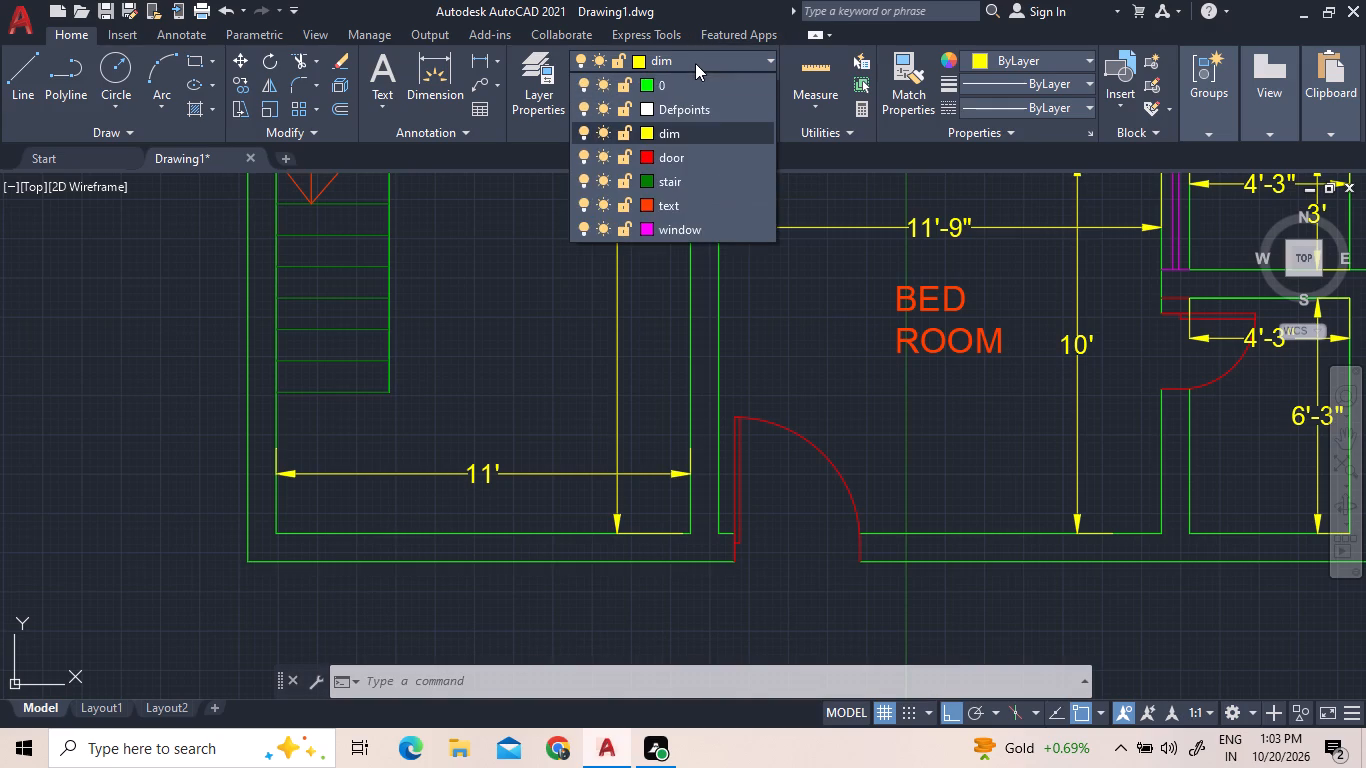
pyautogui.click(661, 221)
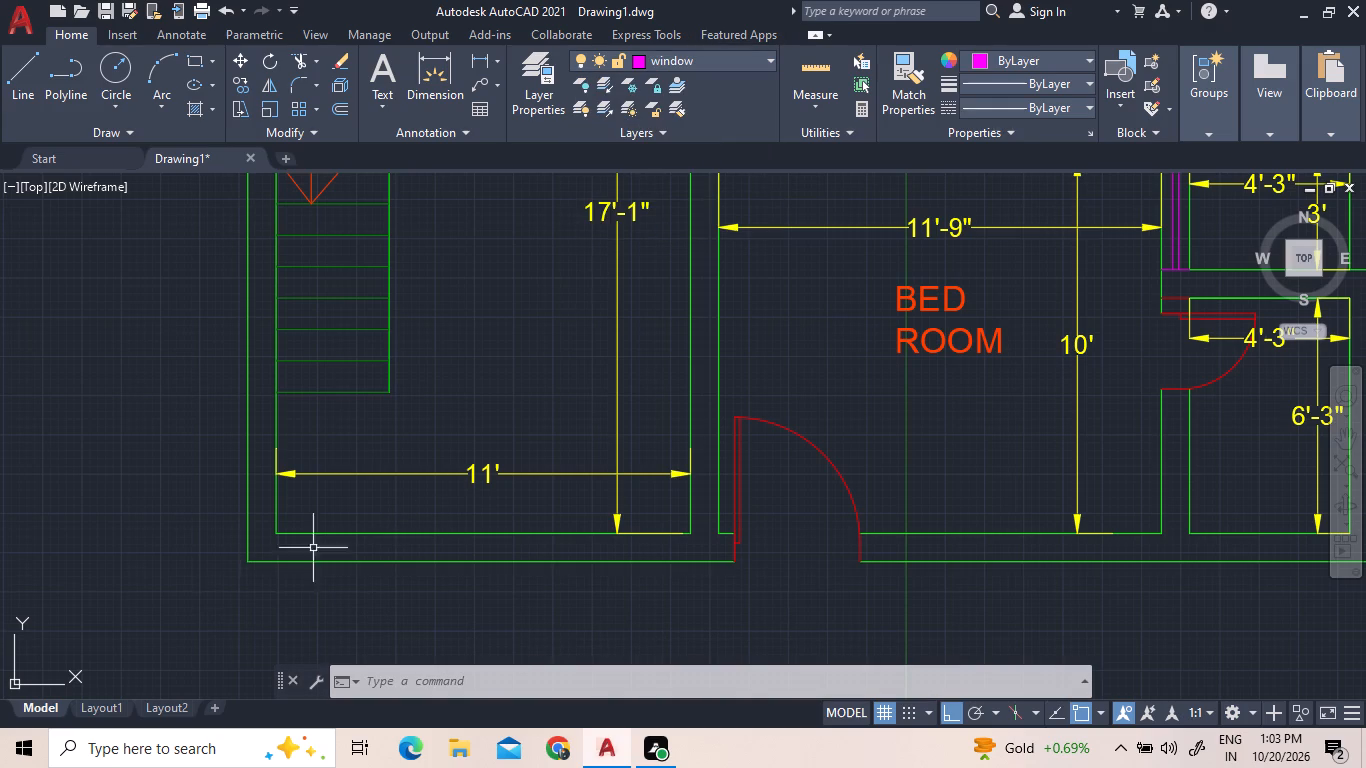
pyautogui.click(30, 90)
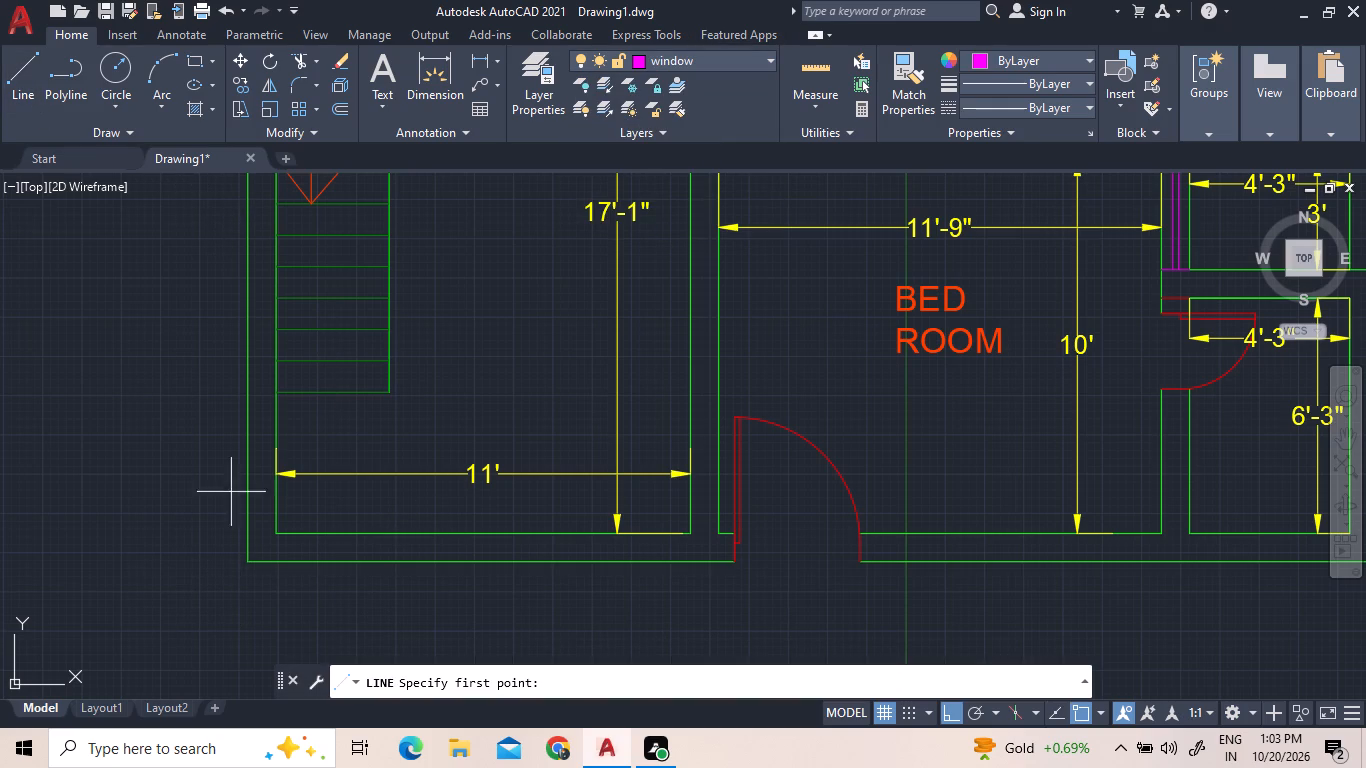
pyautogui.click(275, 529)
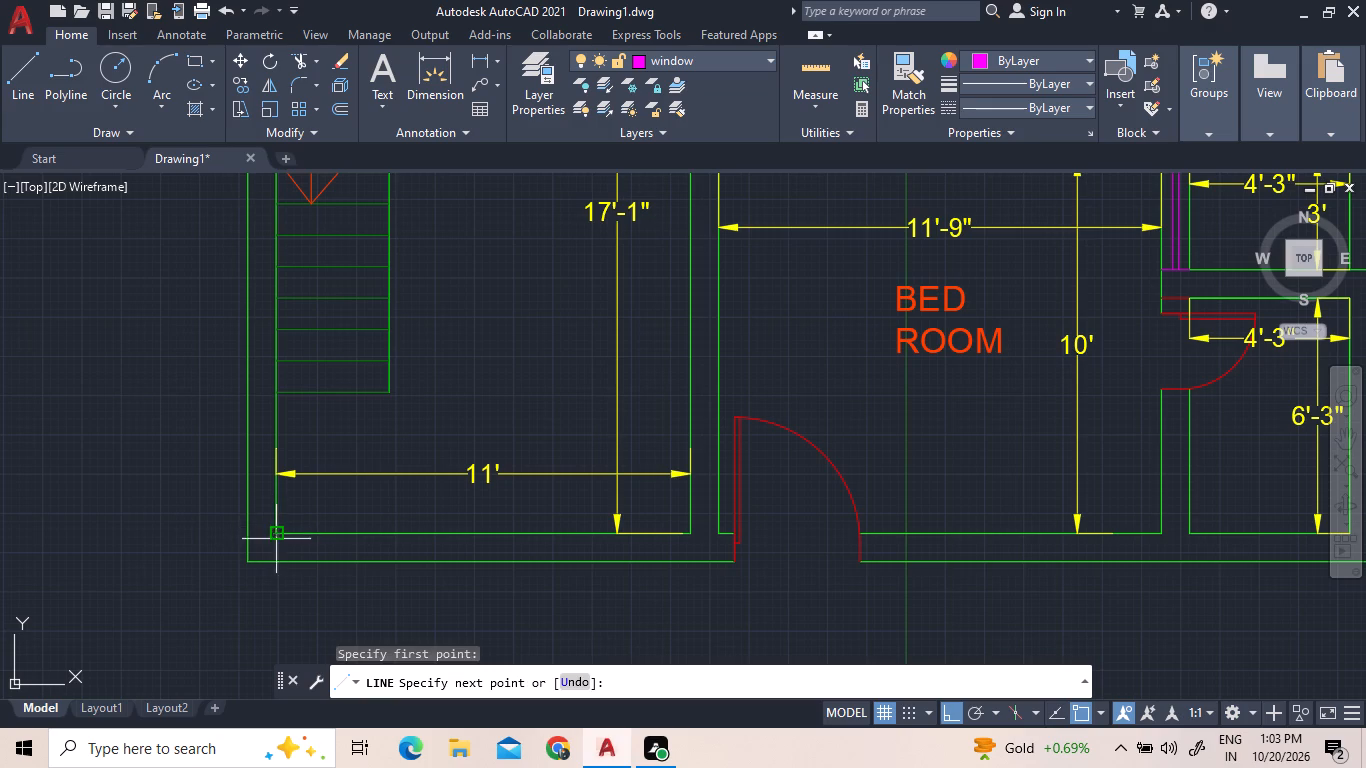
pyautogui.click(272, 558)
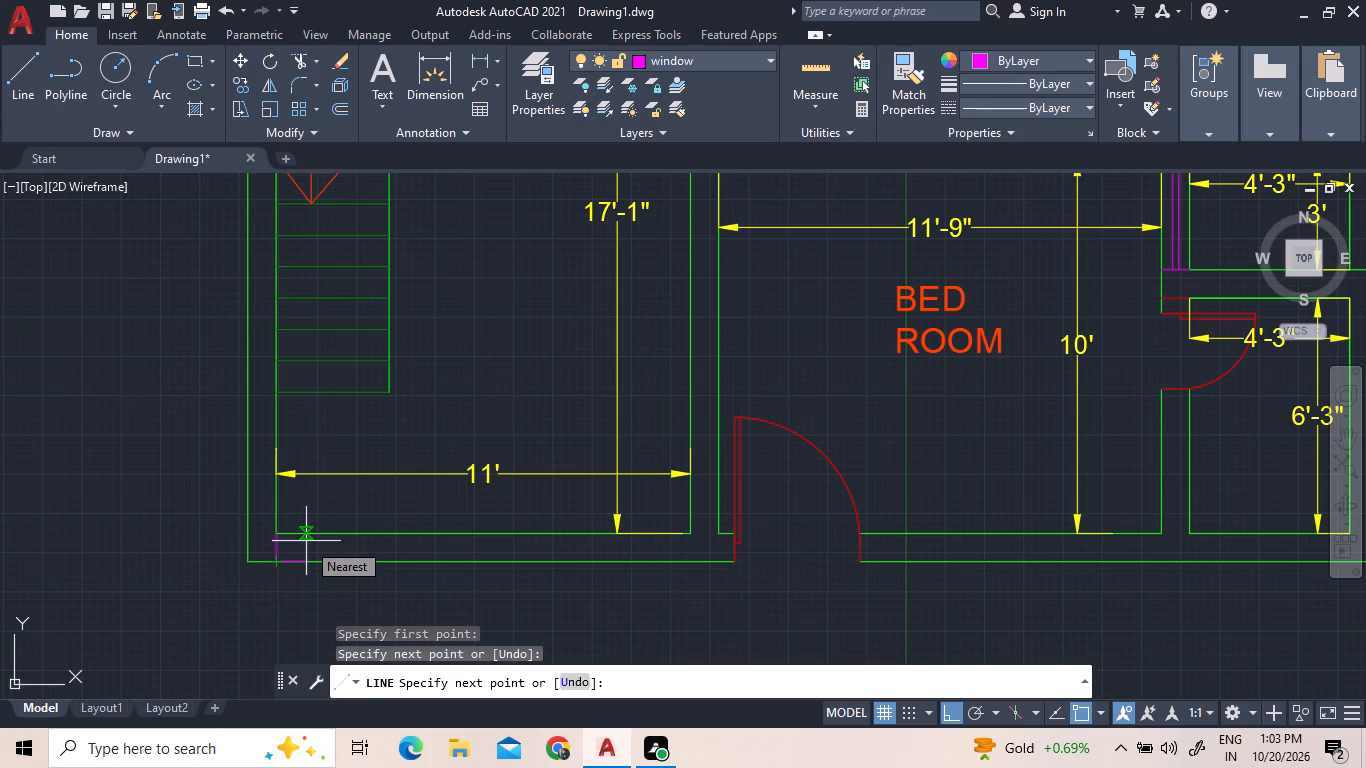
pyautogui.rightClick(361, 507)
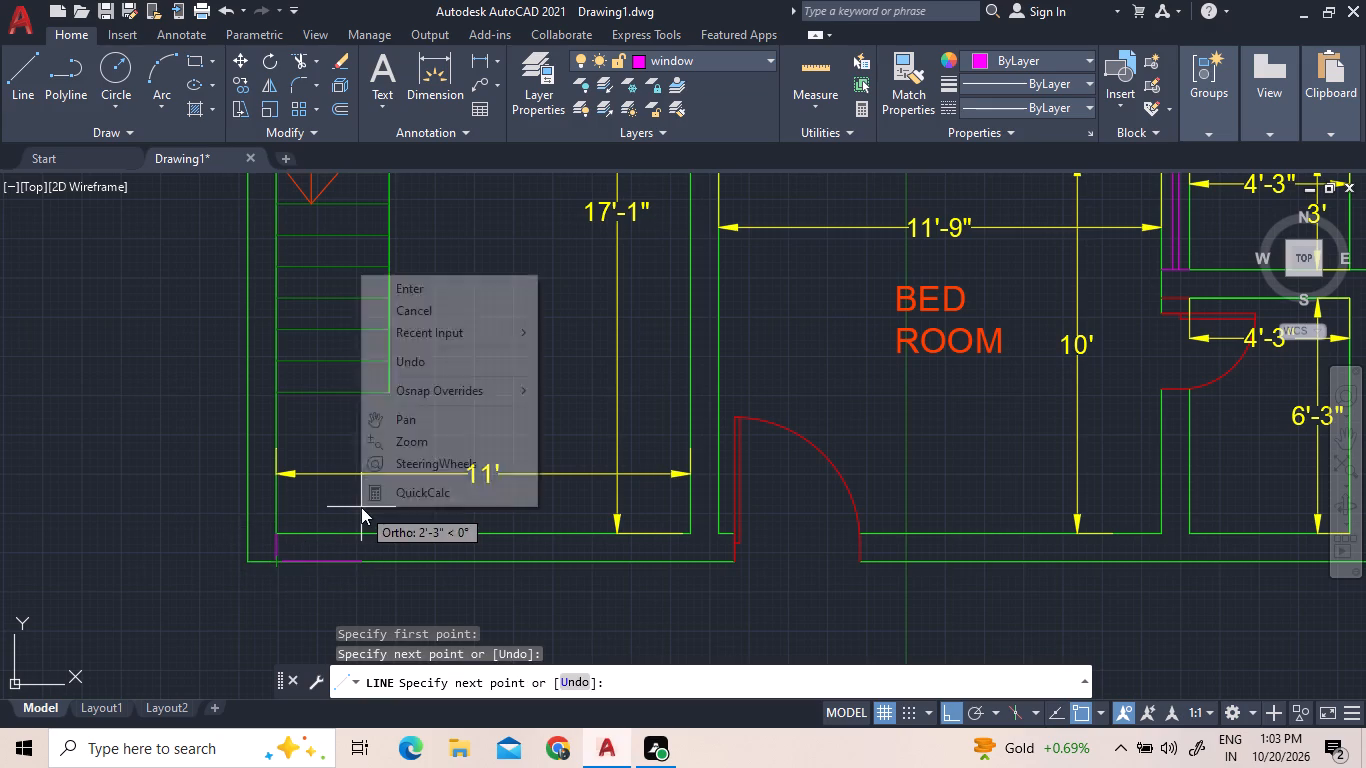
pyautogui.click(440, 292)
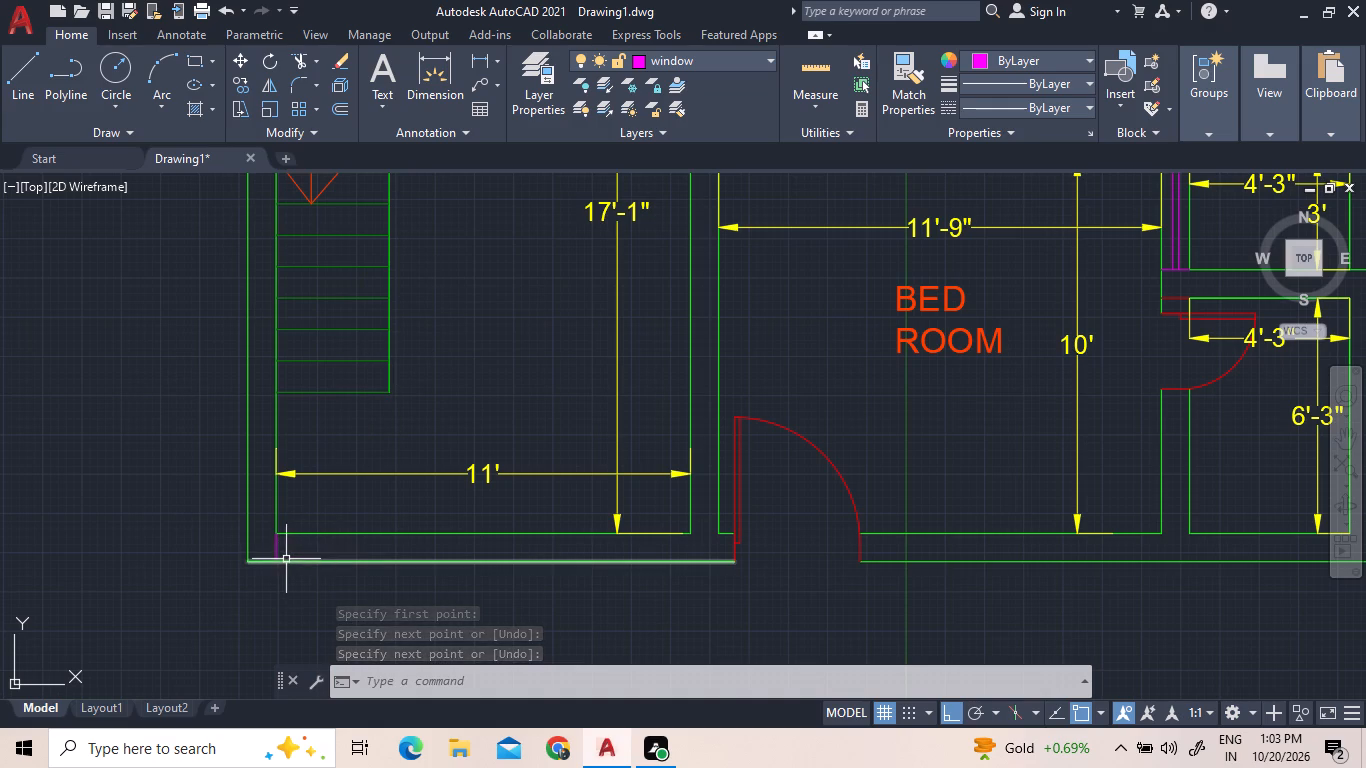
# Offset the line at the staircase room's southwest corner 5" to the east.
pyautogui.scroll(2, 286, 559)
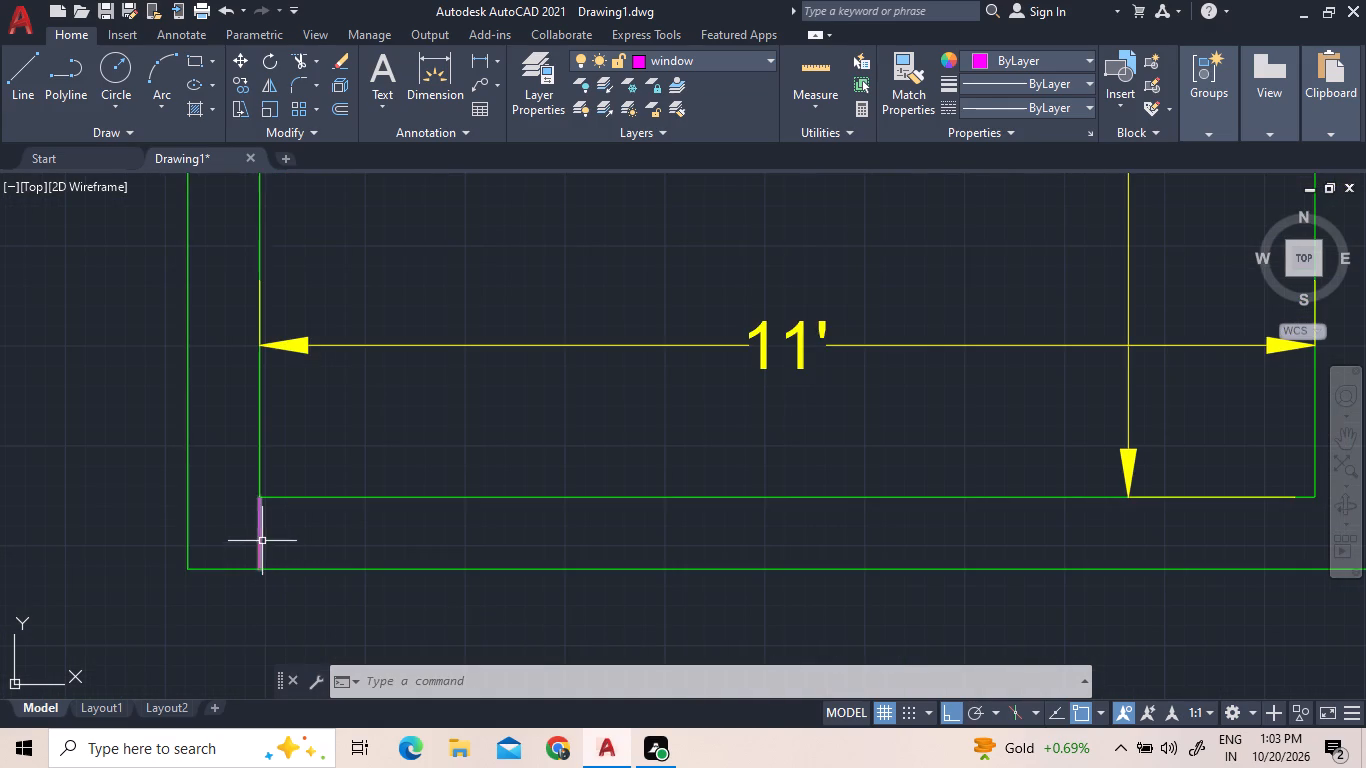
pyautogui.click(262, 541)
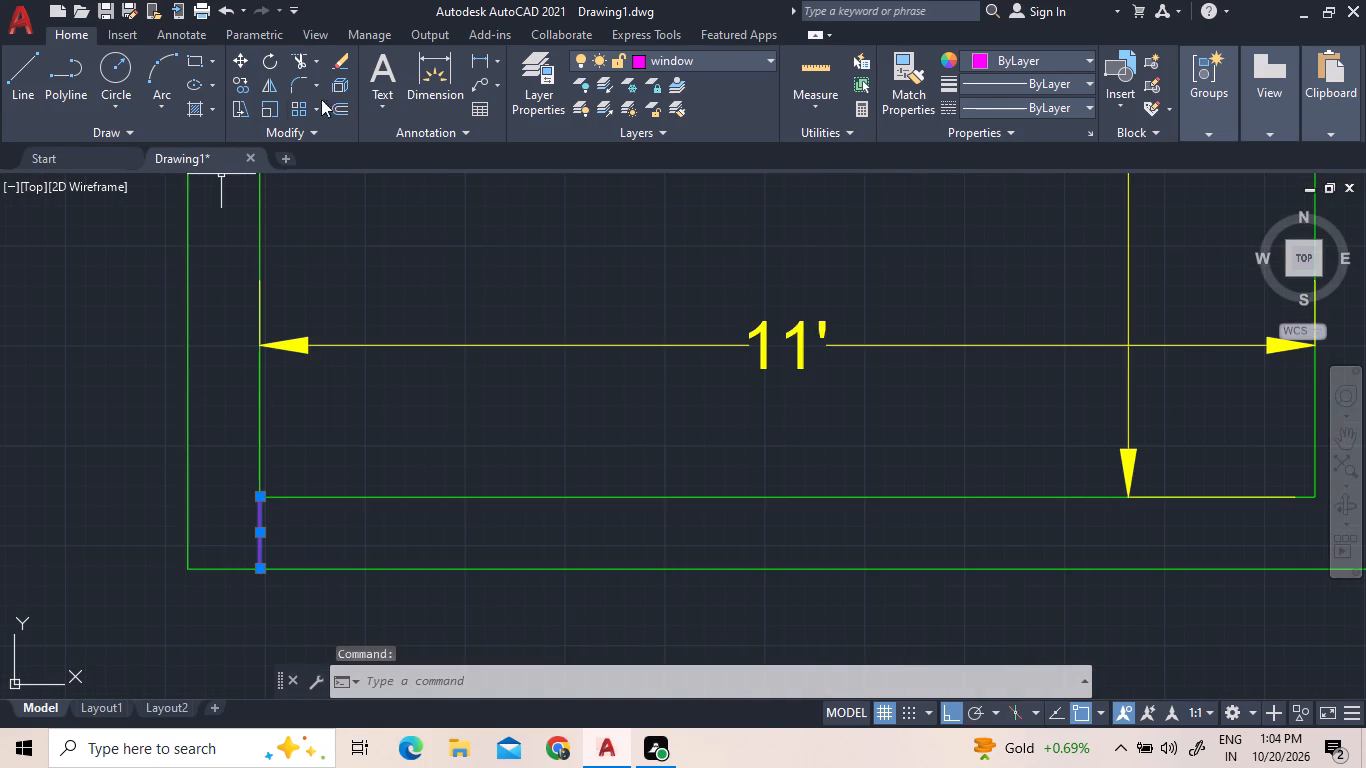
pyautogui.click(339, 111)
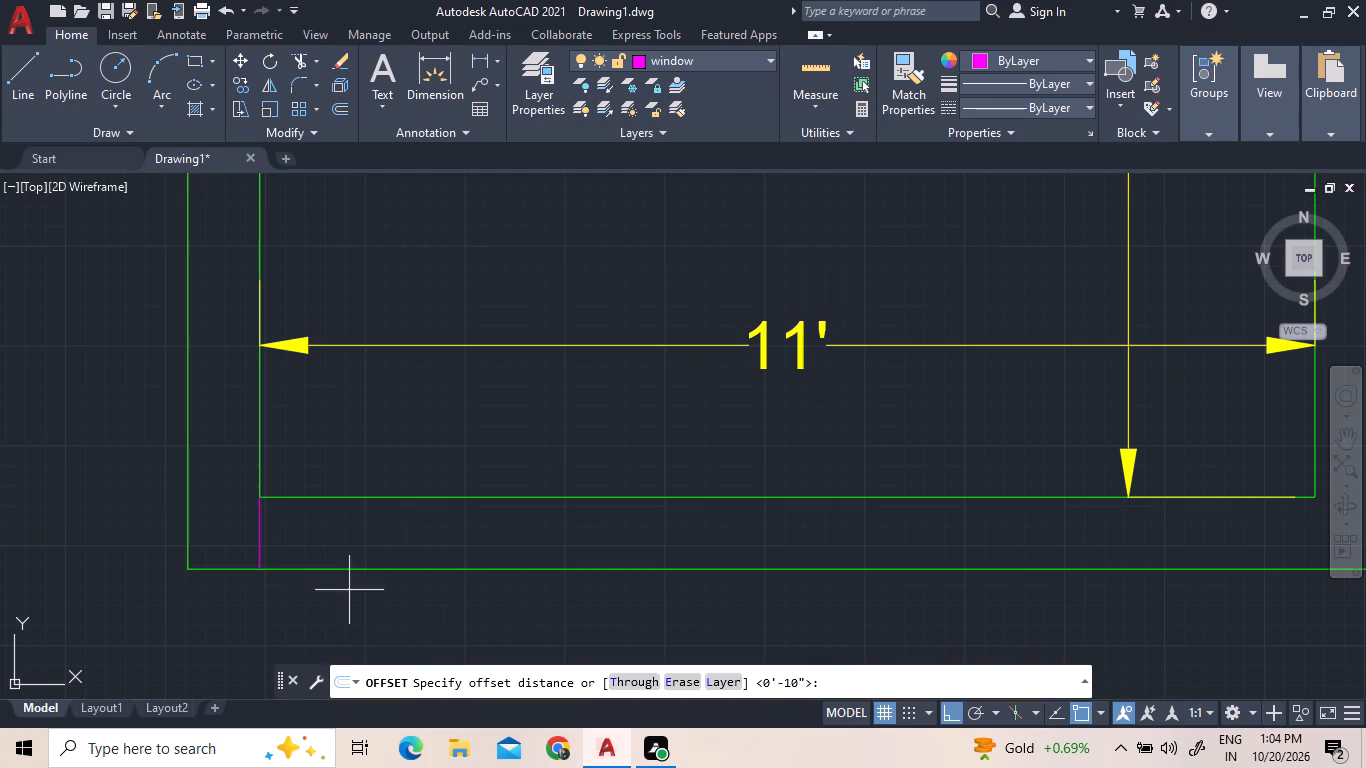
pyautogui.write('5"')
pyautogui.press('Return')
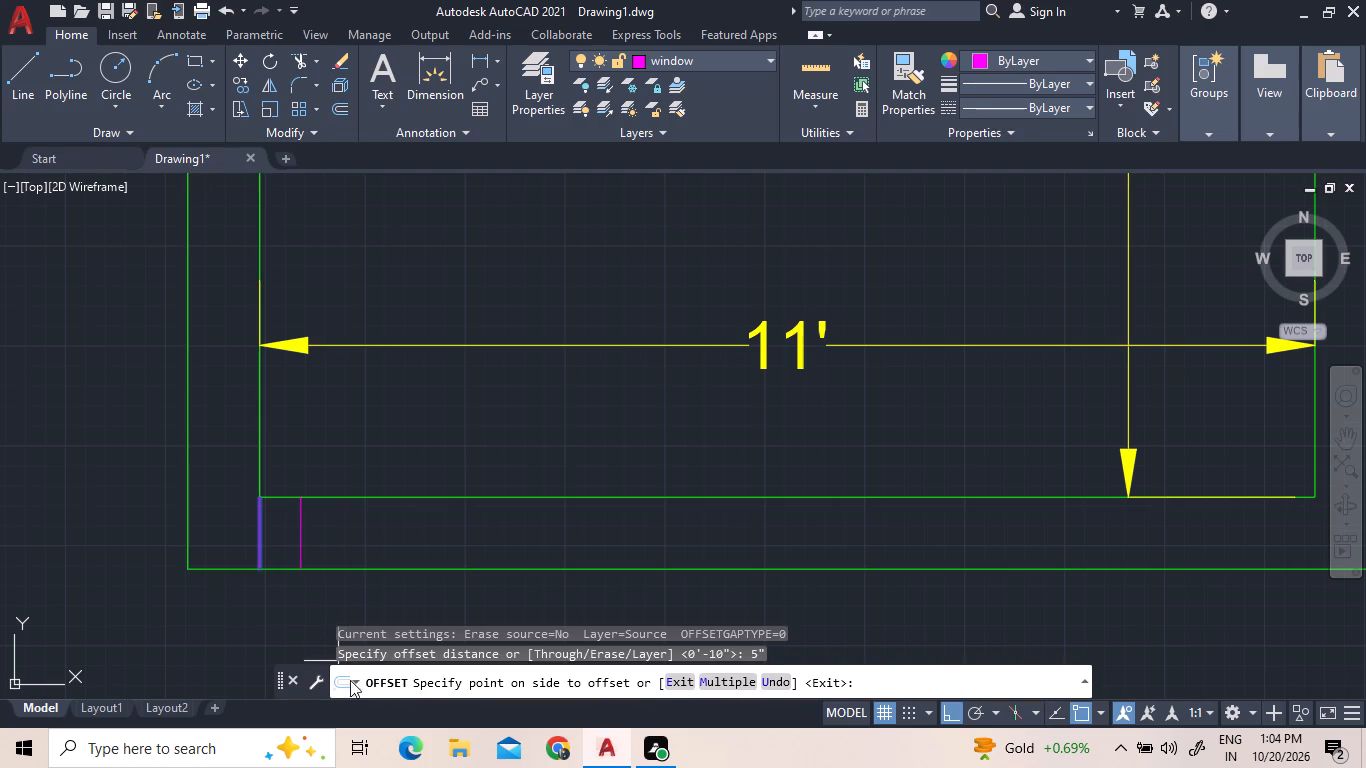
pyautogui.click(333, 542)
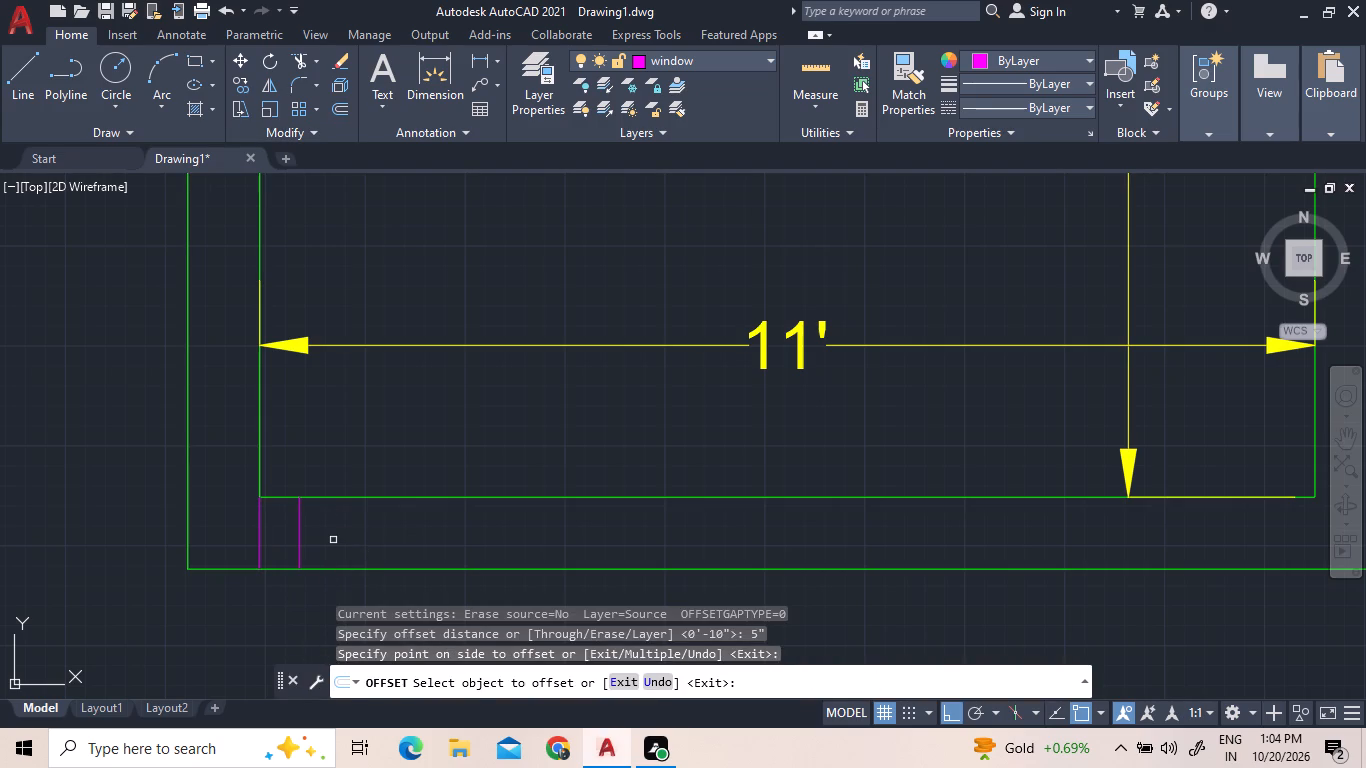
pyautogui.rightClick(329, 542)
pyautogui.click(383, 351)
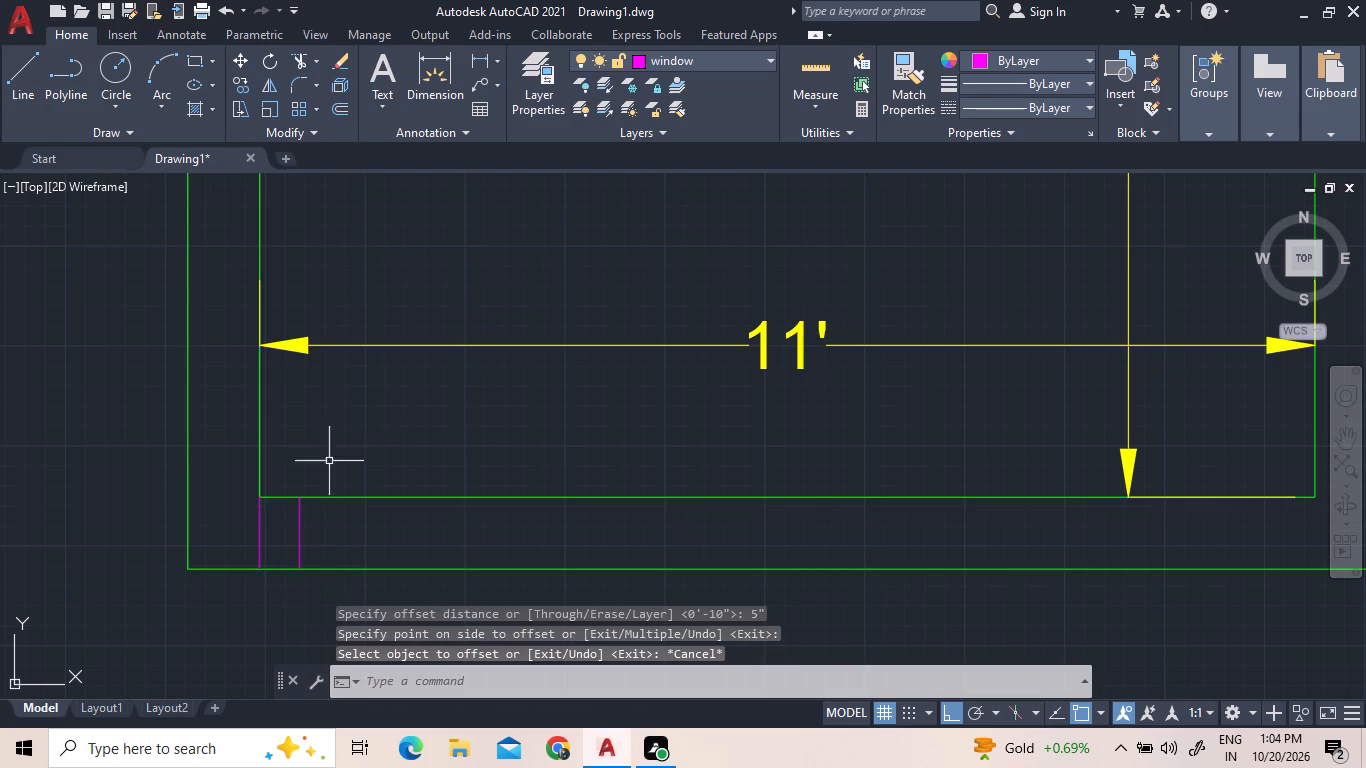
# Delete the original line at the southwest inner corner, keeping its offset copy.
pyautogui.click(258, 528)
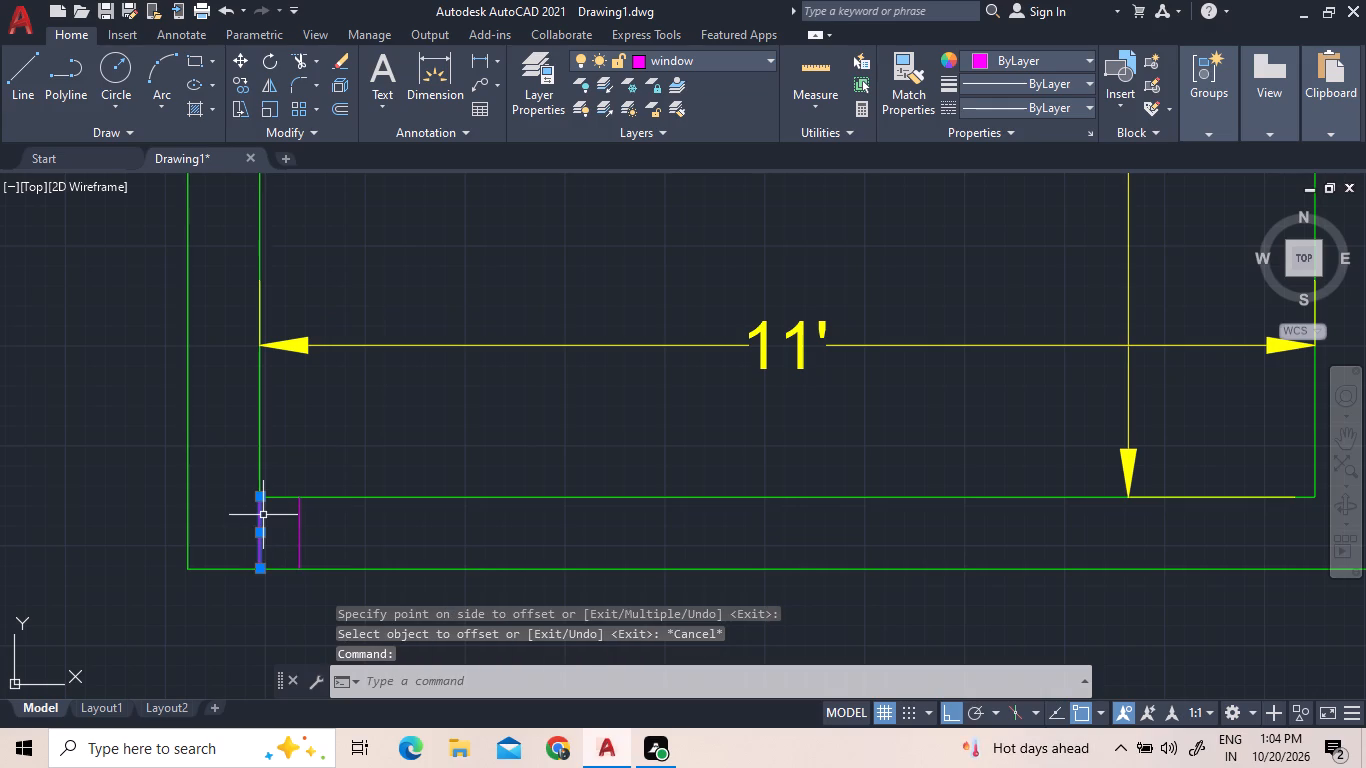
pyautogui.press('Delete')
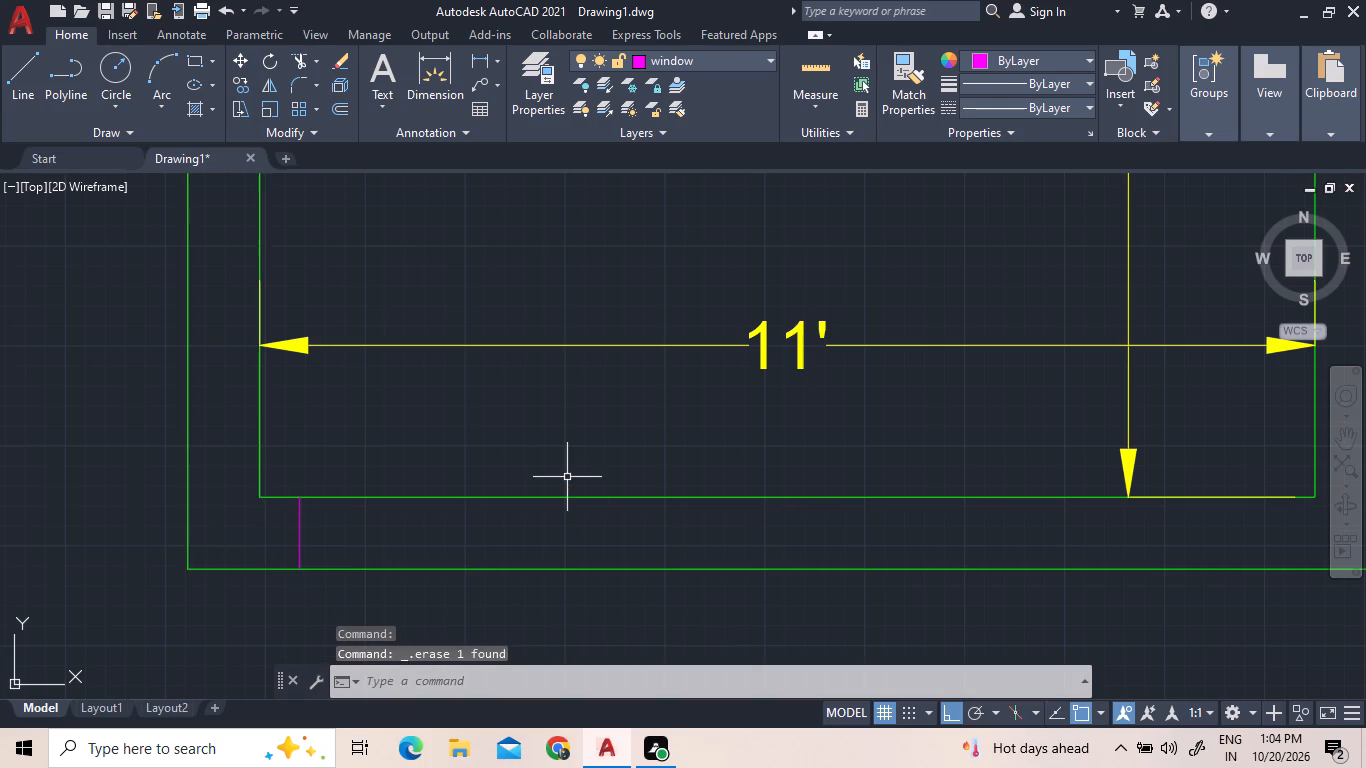
# Draw a line across the south wall's thickness from the staircase room's southeast inner corner on the window layer.
pyautogui.scroll(-3, 565, 474)
pyautogui.scroll(1, 773, 501)
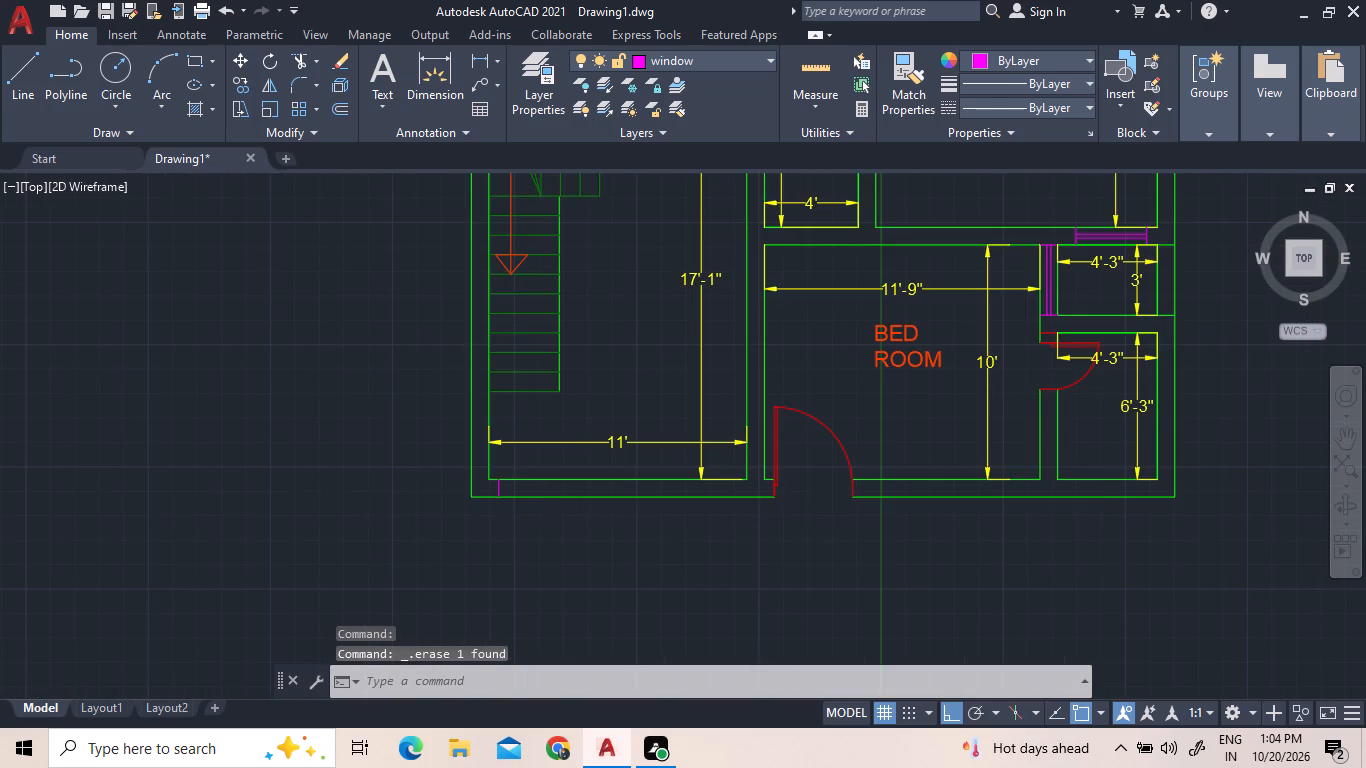
pyautogui.scroll(2, 773, 501)
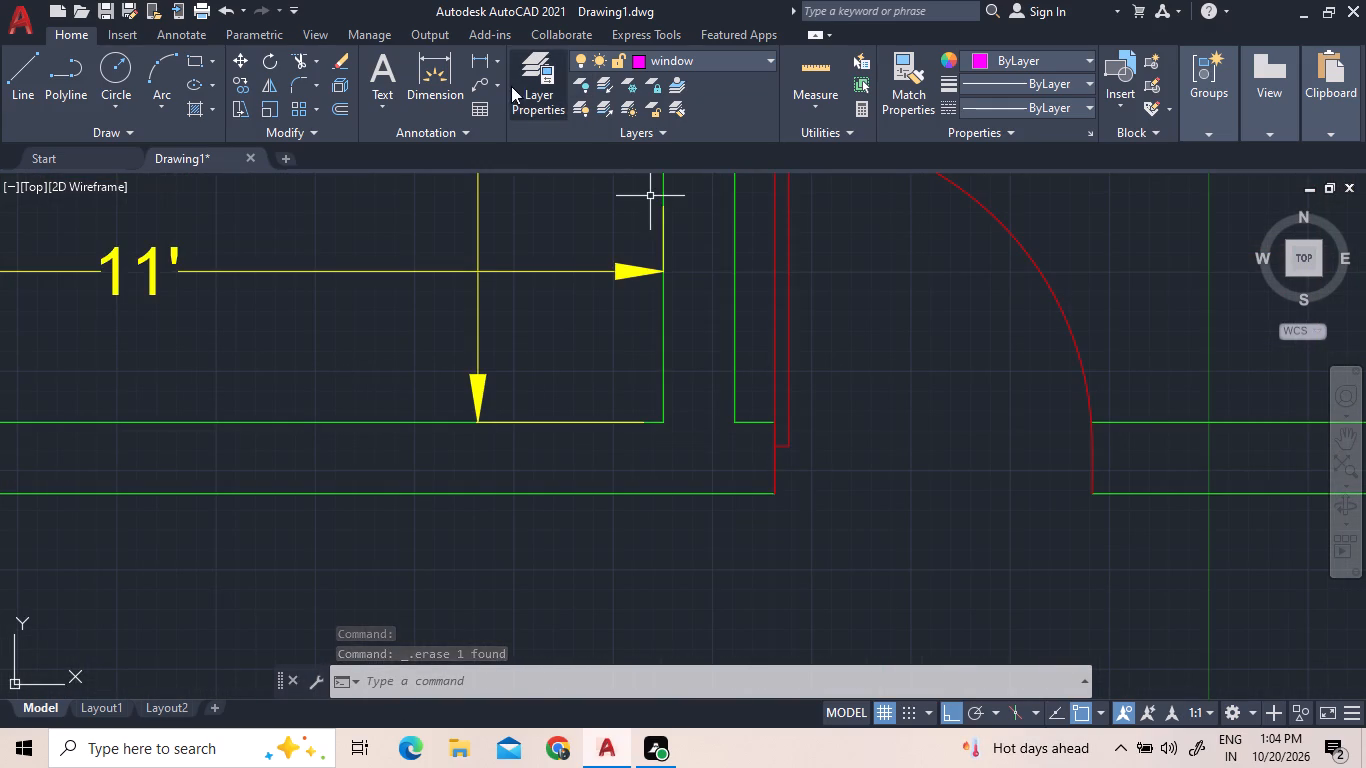
pyautogui.click(17, 66)
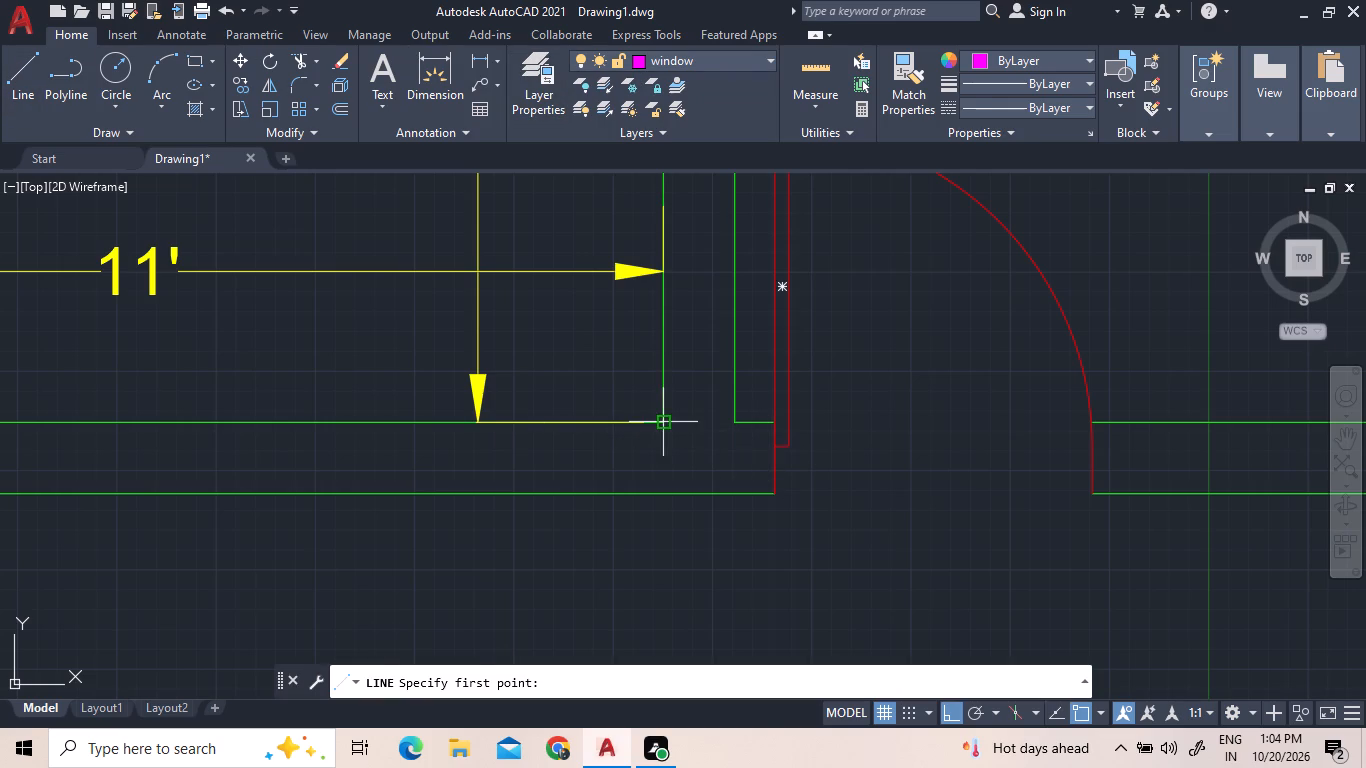
pyautogui.click(659, 424)
pyautogui.click(662, 492)
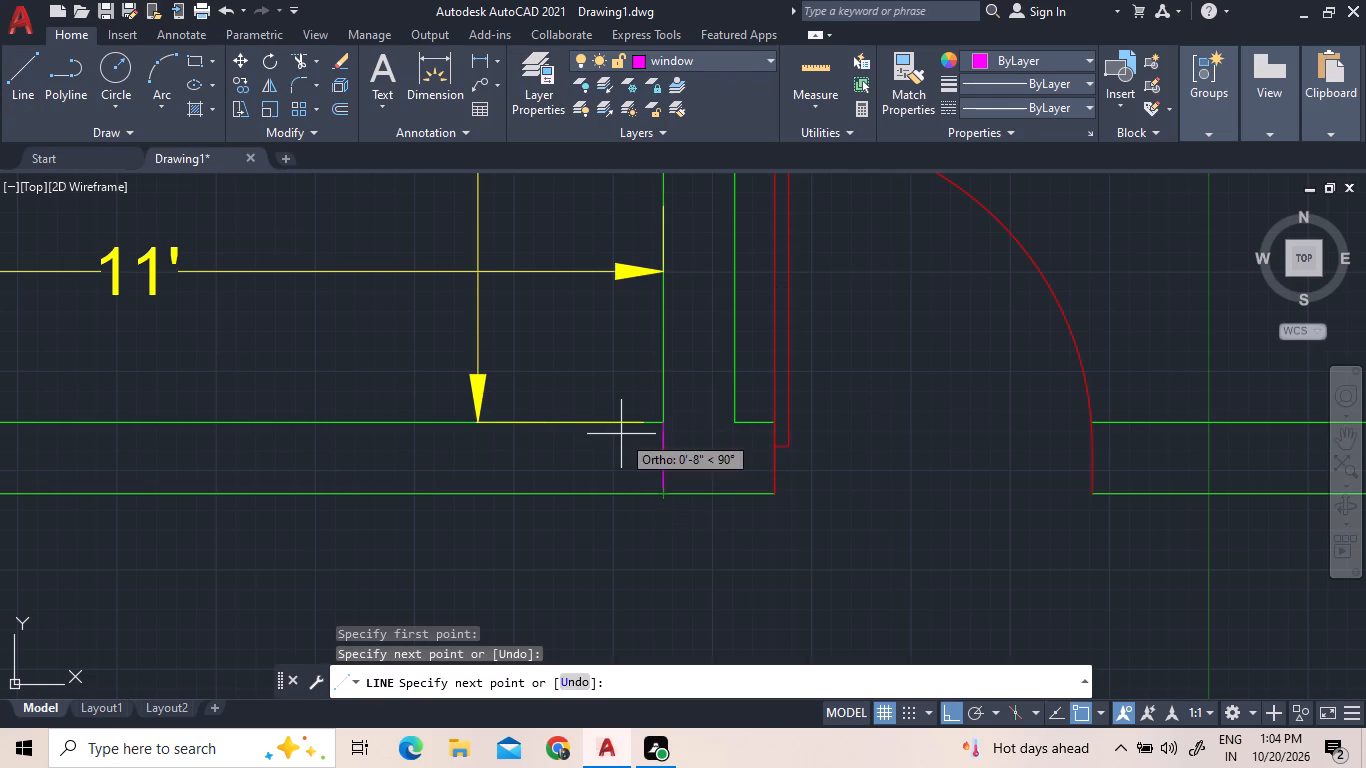
pyautogui.rightClick(628, 447)
pyautogui.click(647, 457)
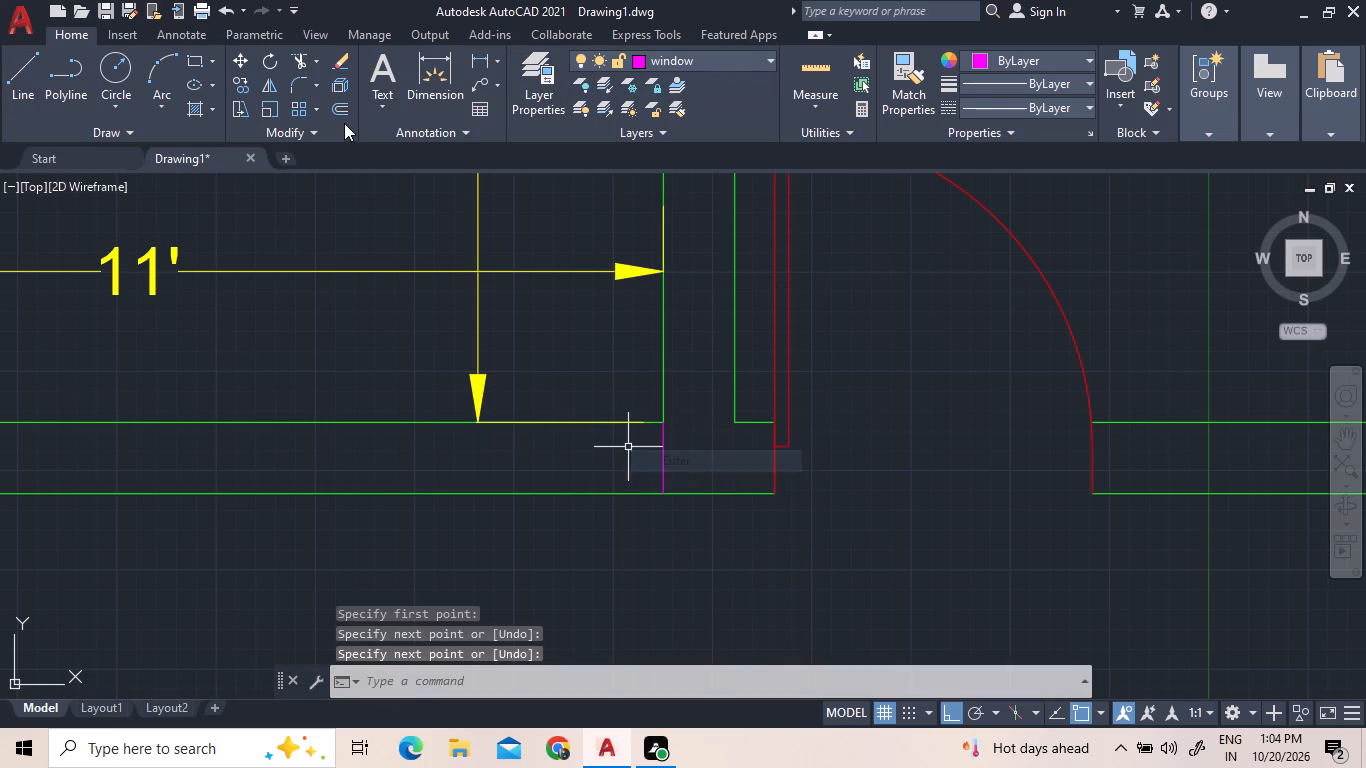
# Offset the line at the staircase room's southeast corner 5" to the west.
pyautogui.click(331, 108)
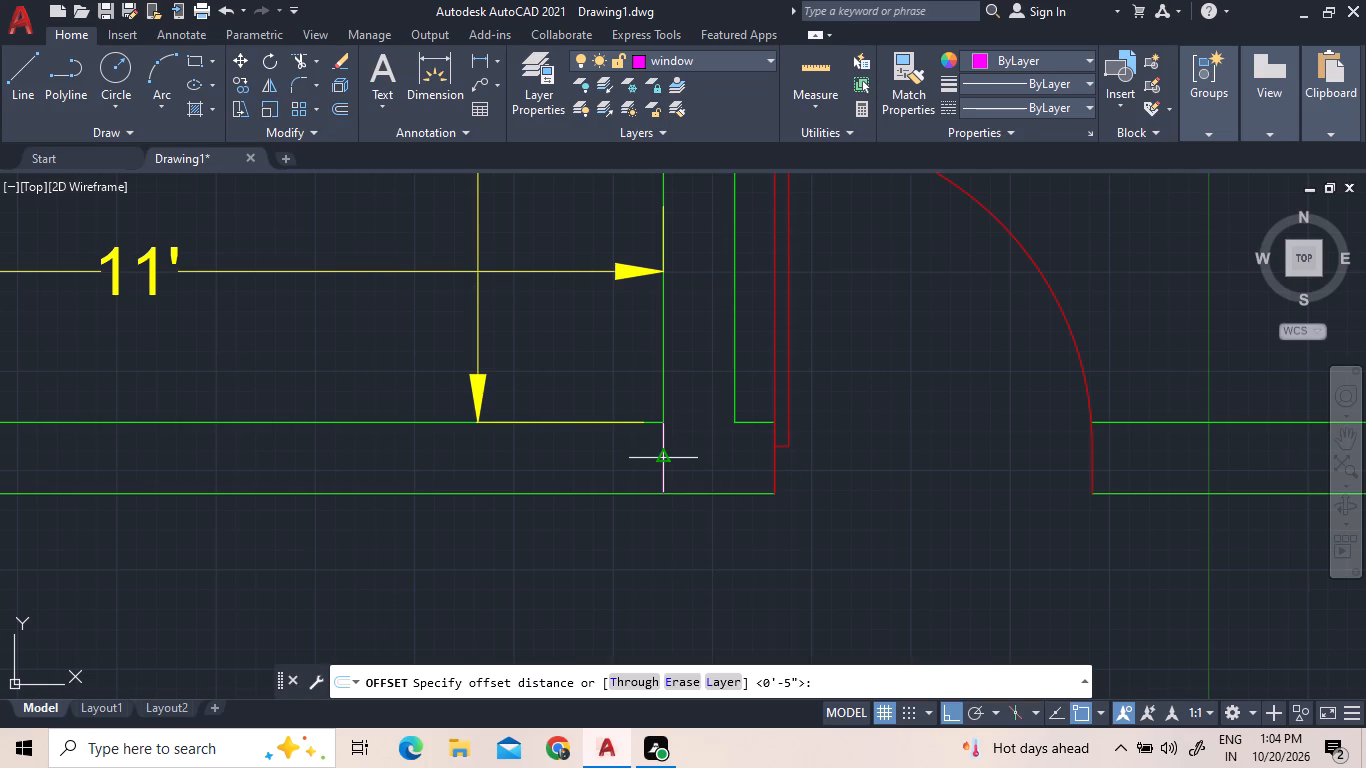
pyautogui.press('Return')
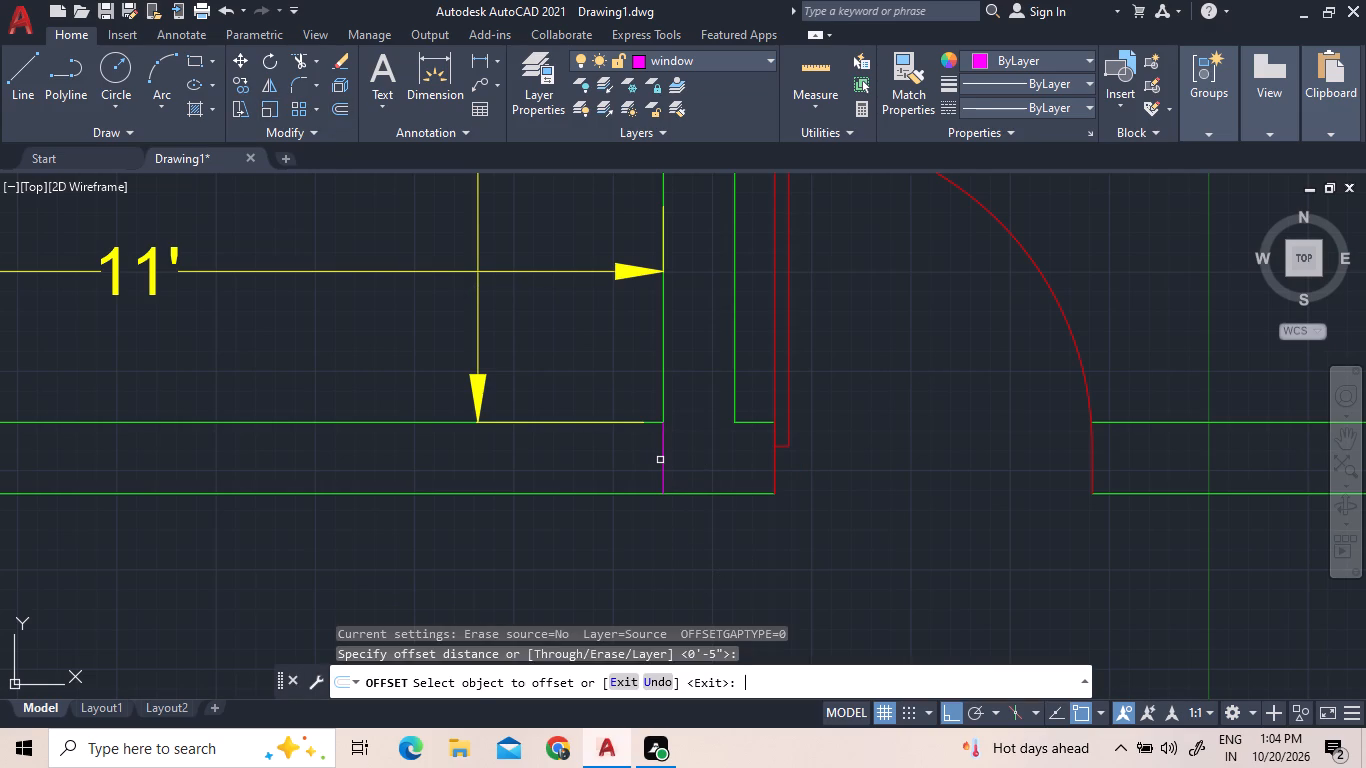
pyautogui.click(660, 460)
pyautogui.click(663, 458)
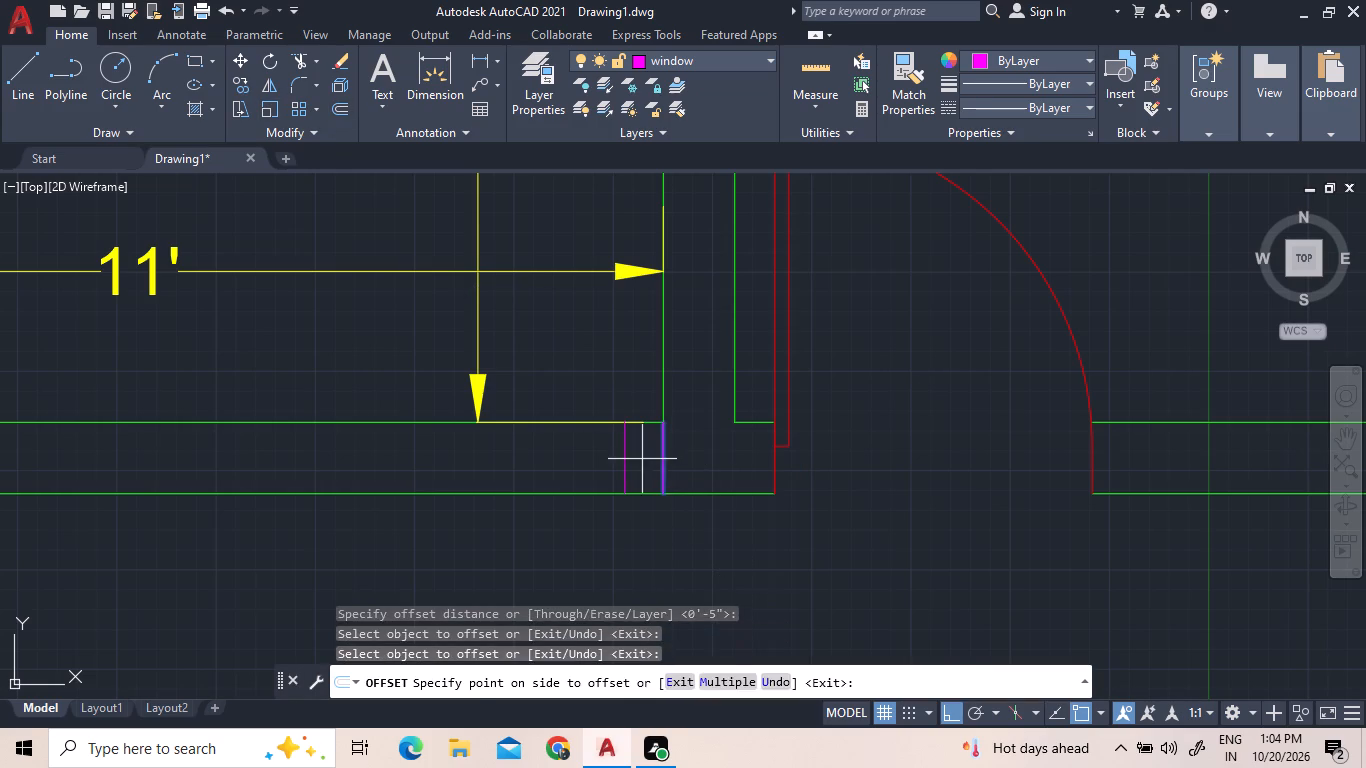
pyautogui.click(641, 459)
pyautogui.scroll(-2, 645, 498)
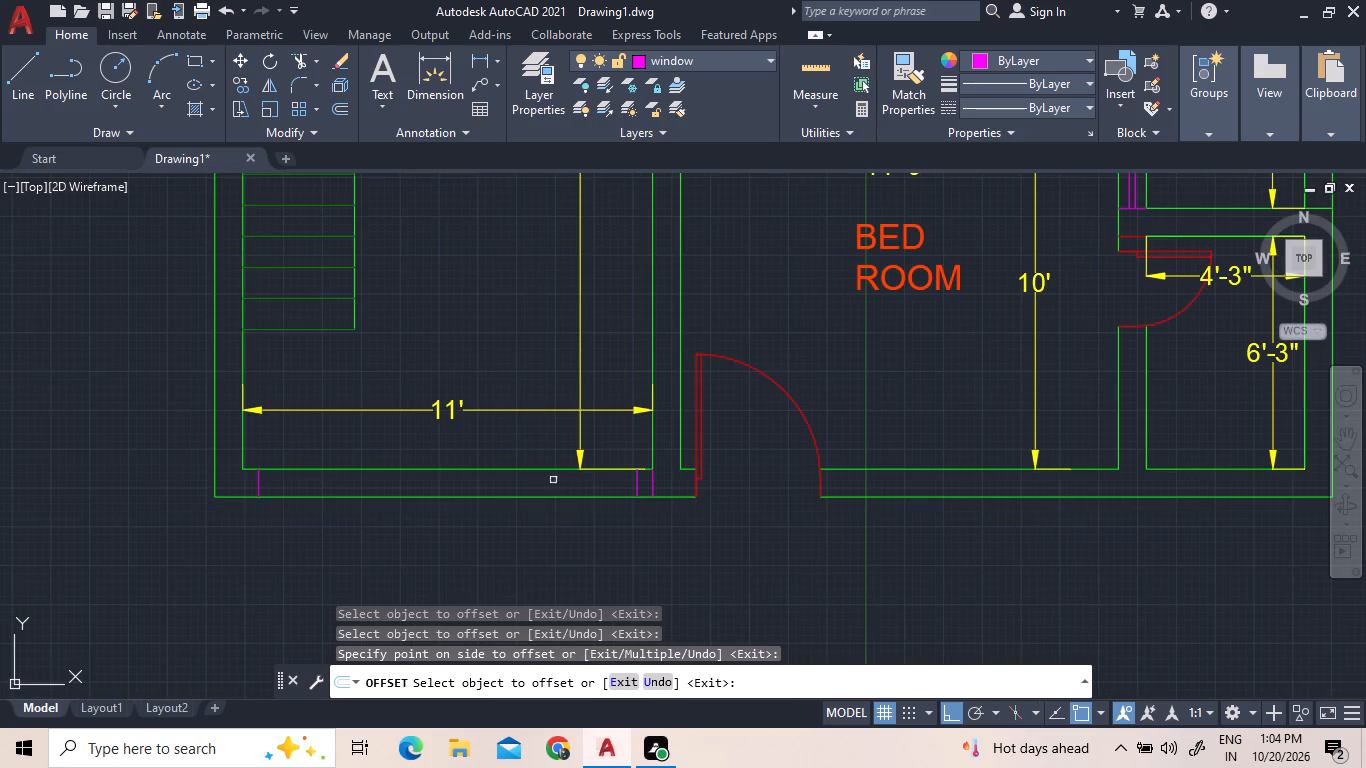
pyautogui.rightClick(394, 417)
pyautogui.click(409, 429)
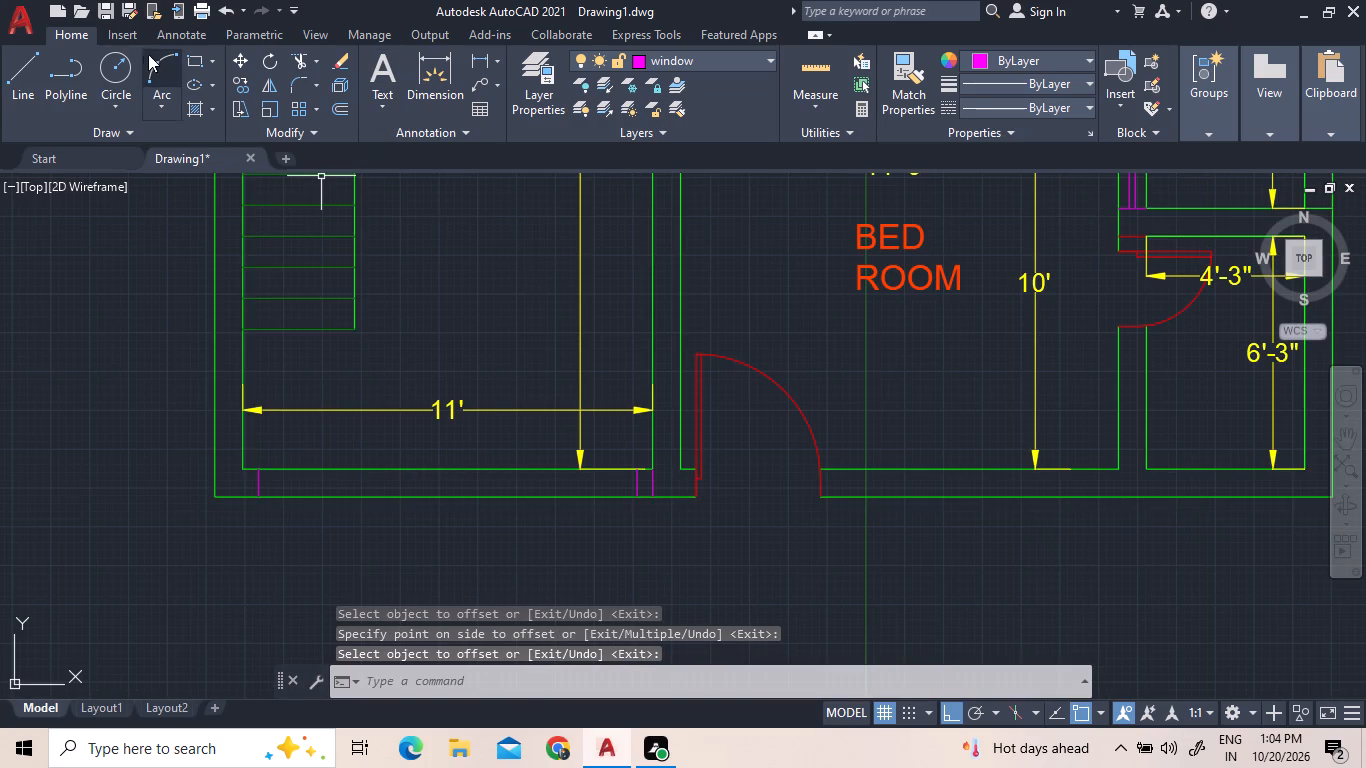
# Draw the south window's centre line between the midpoints of the two jamb lines in the staircase room's wall.
pyautogui.click(14, 80)
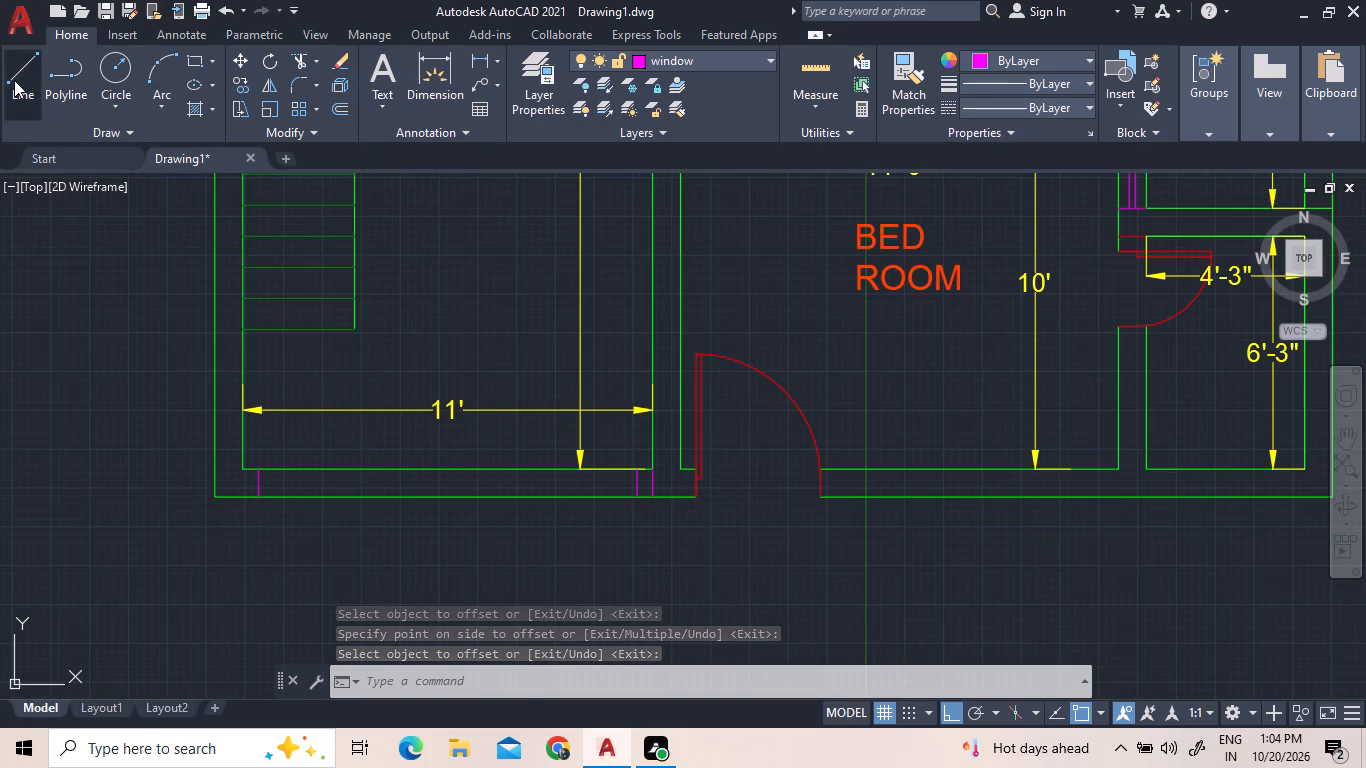
pyautogui.scroll(2, 281, 485)
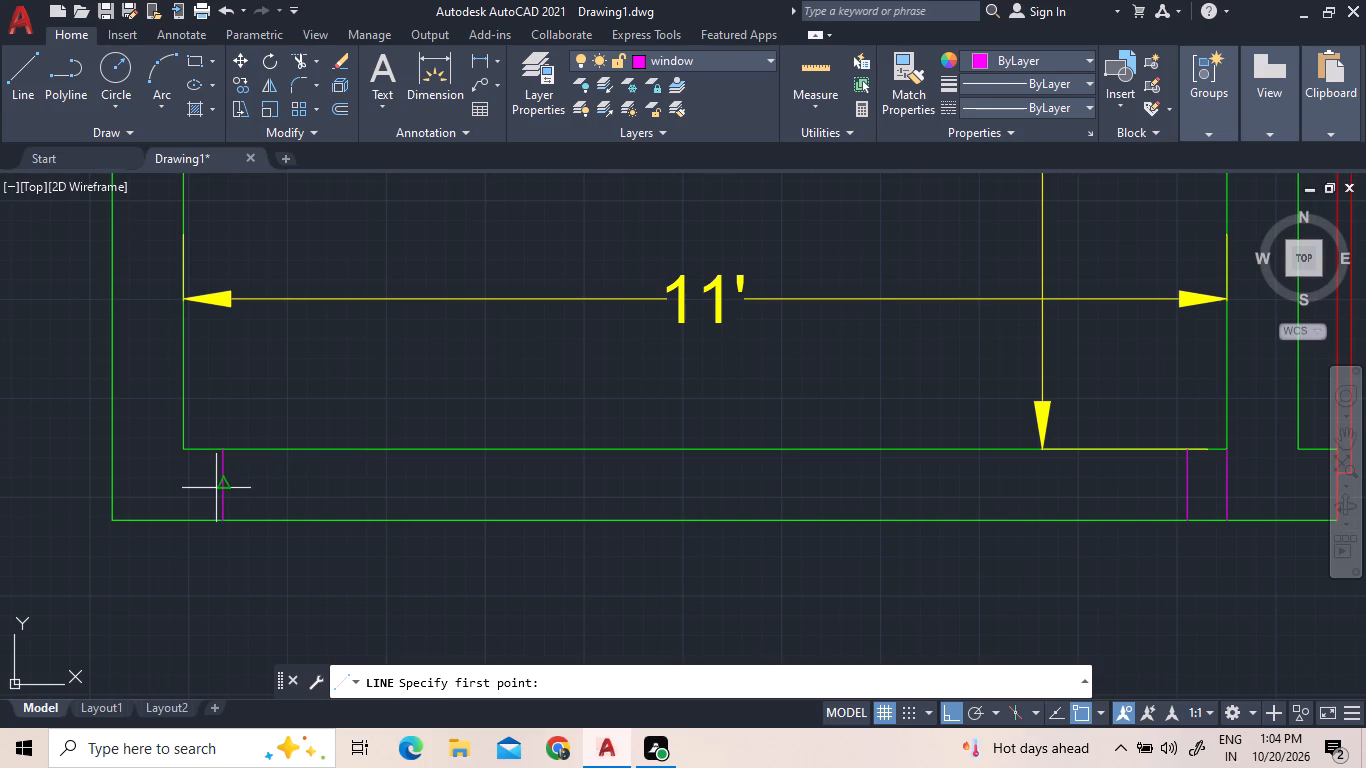
pyautogui.click(220, 486)
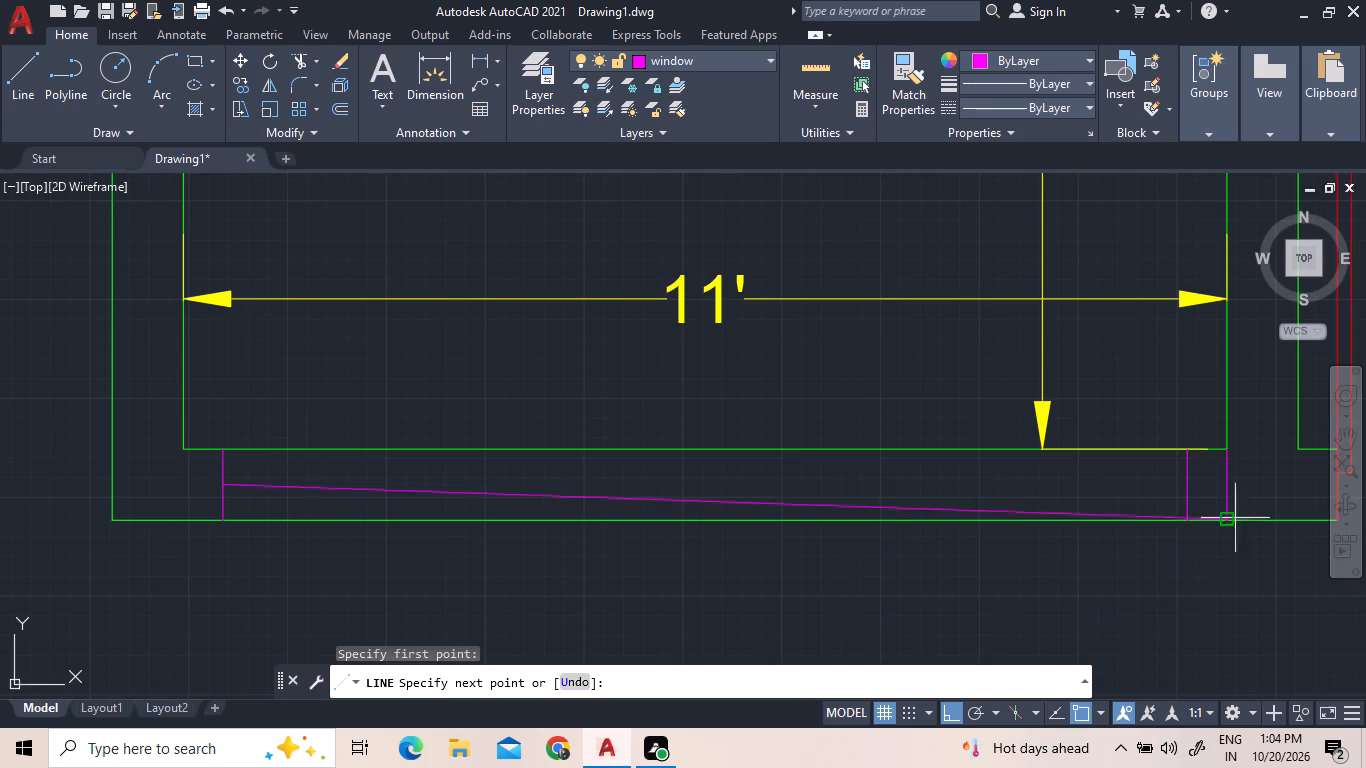
pyautogui.click(1192, 490)
pyautogui.rightClick(980, 570)
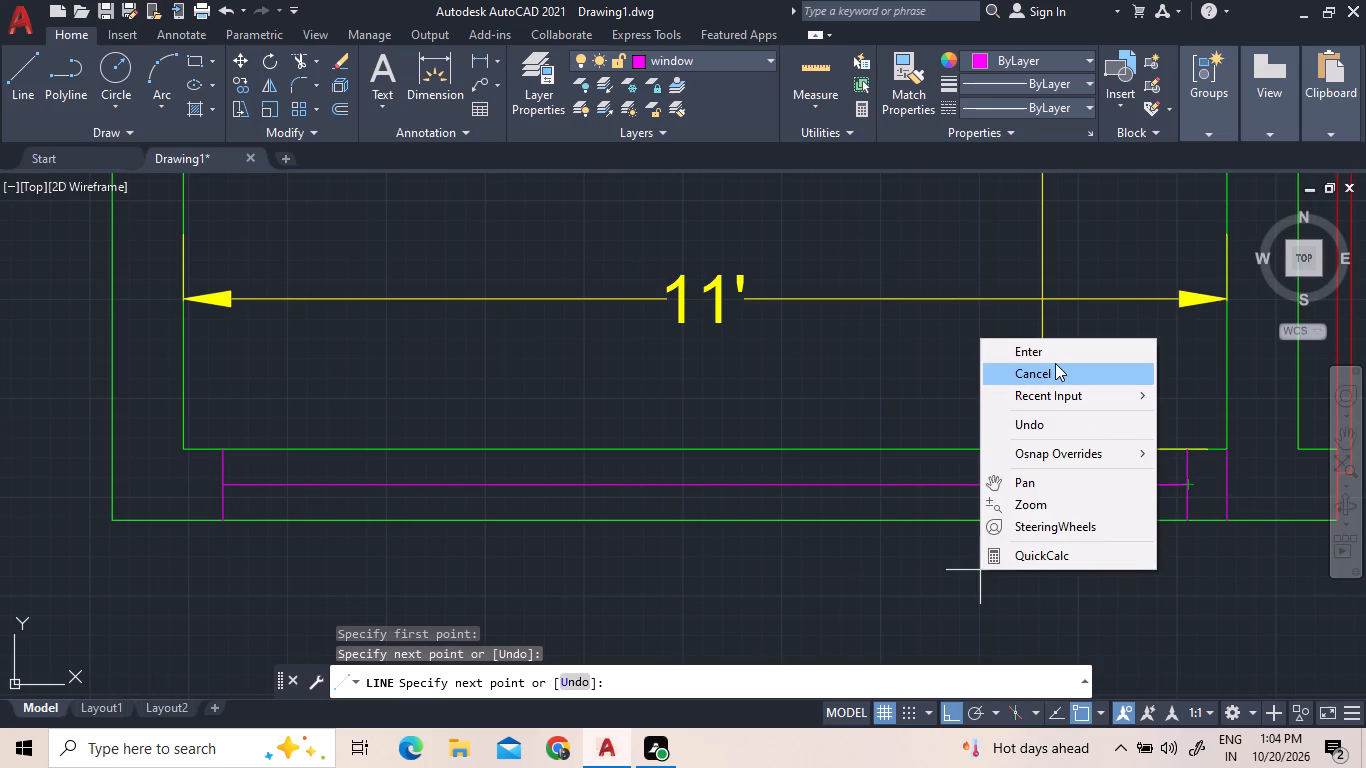
pyautogui.click(1055, 363)
# Delete the original line at the staircase room's southeast inner corner, keeping its offset copy.
pyautogui.click(1220, 470)
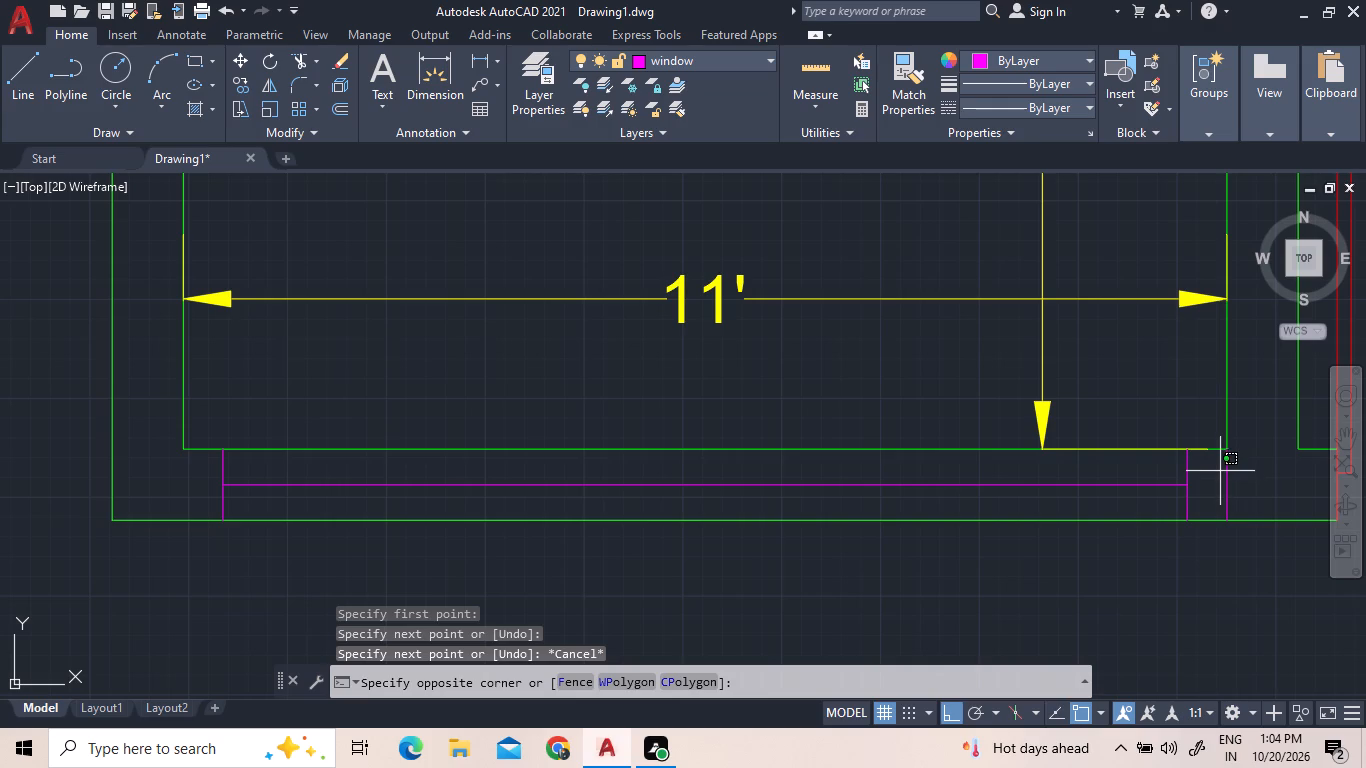
pyautogui.doubleClick(1242, 484)
pyautogui.click(1221, 470)
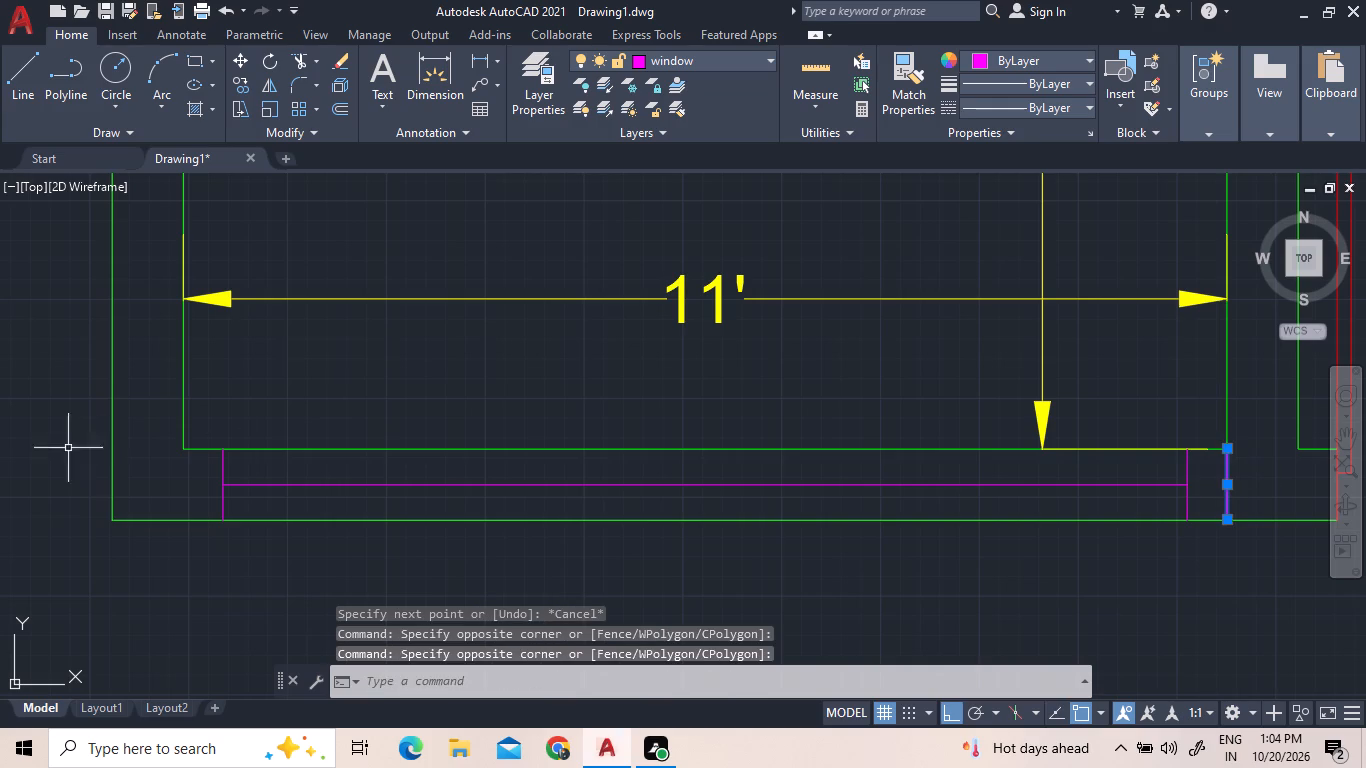
pyautogui.press('Delete')
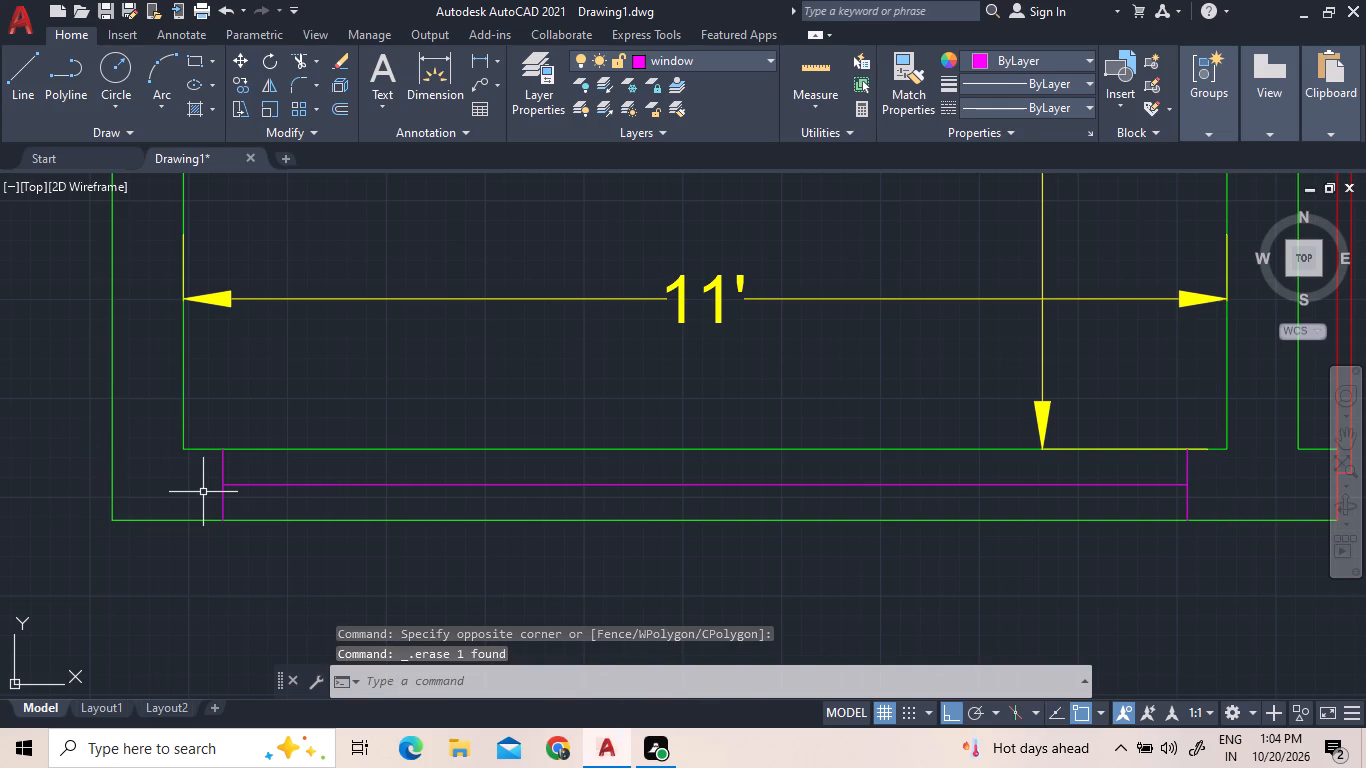
# Trim the inner and outer south wall lines at the staircase room's window opening.
pyautogui.click(296, 51)
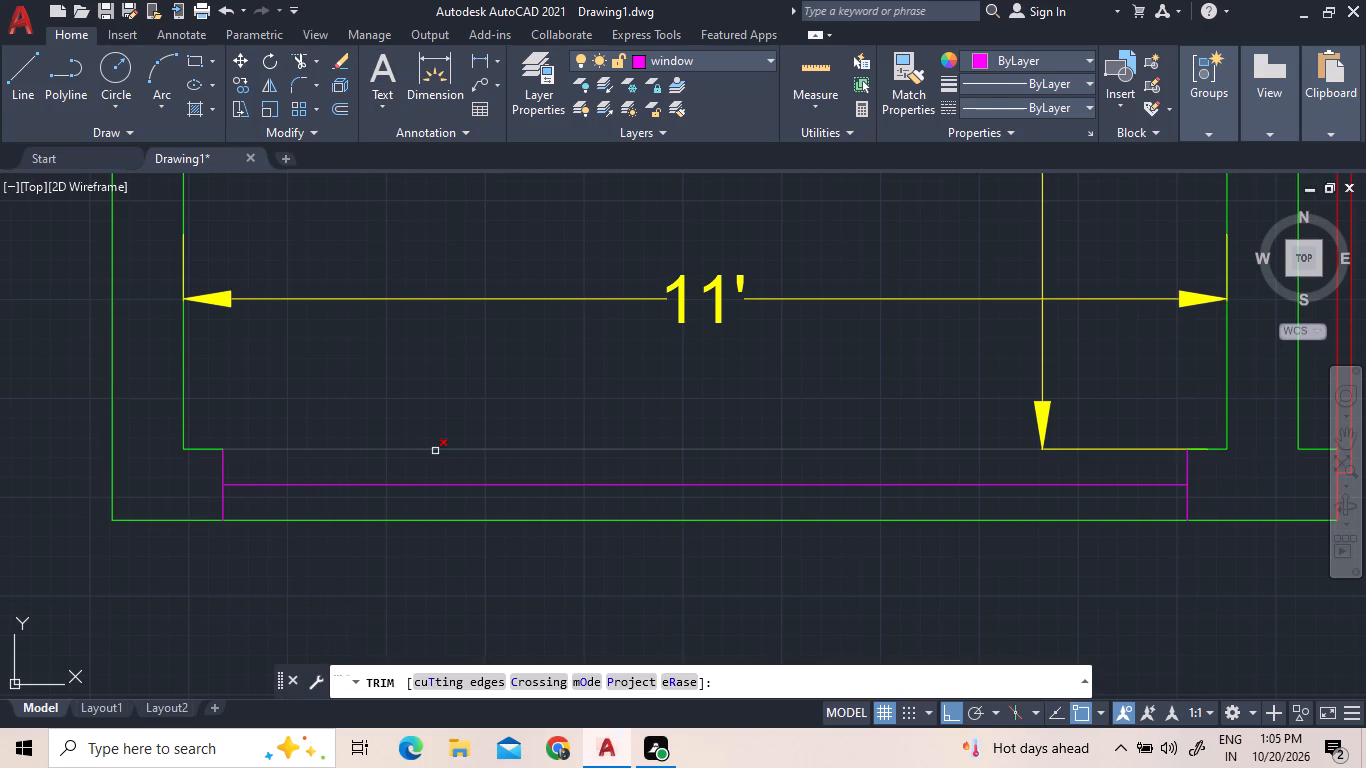
pyautogui.click(435, 451)
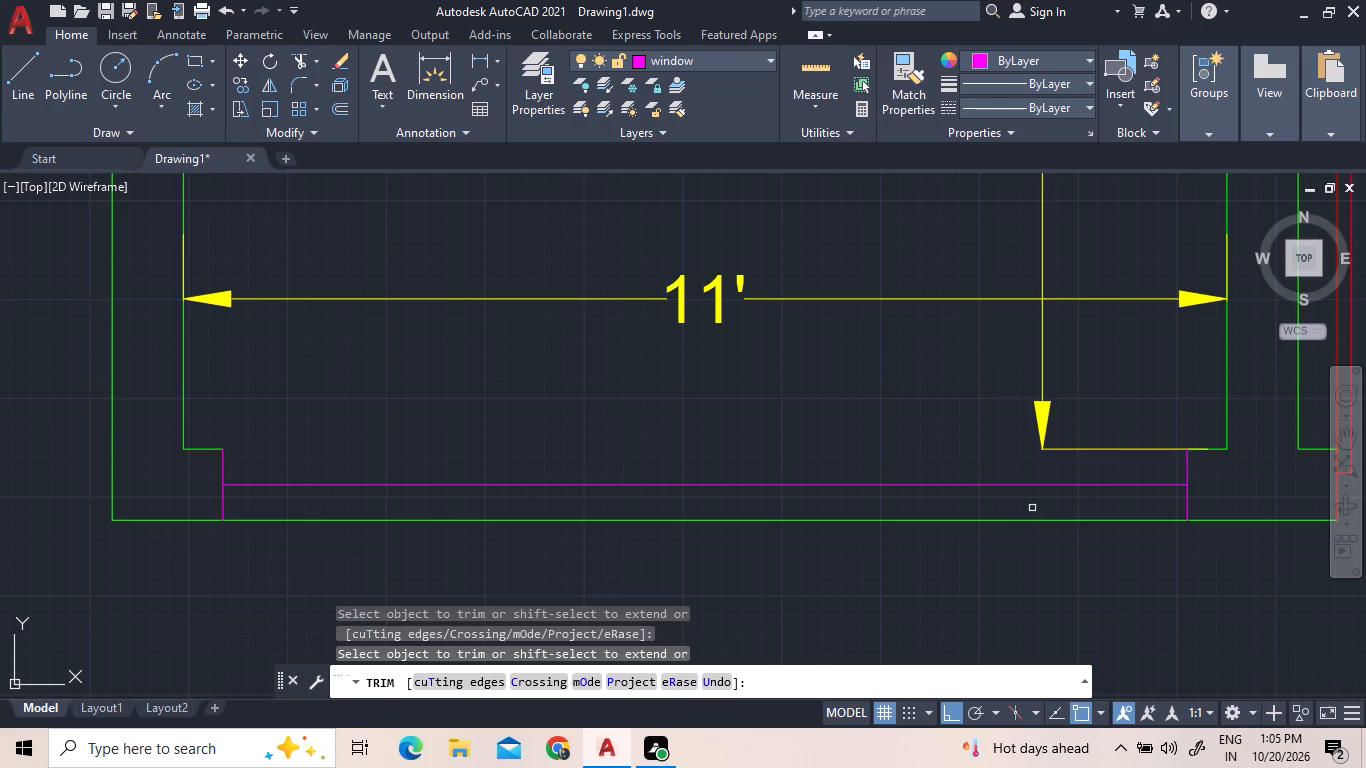
pyautogui.scroll(1, 1034, 507)
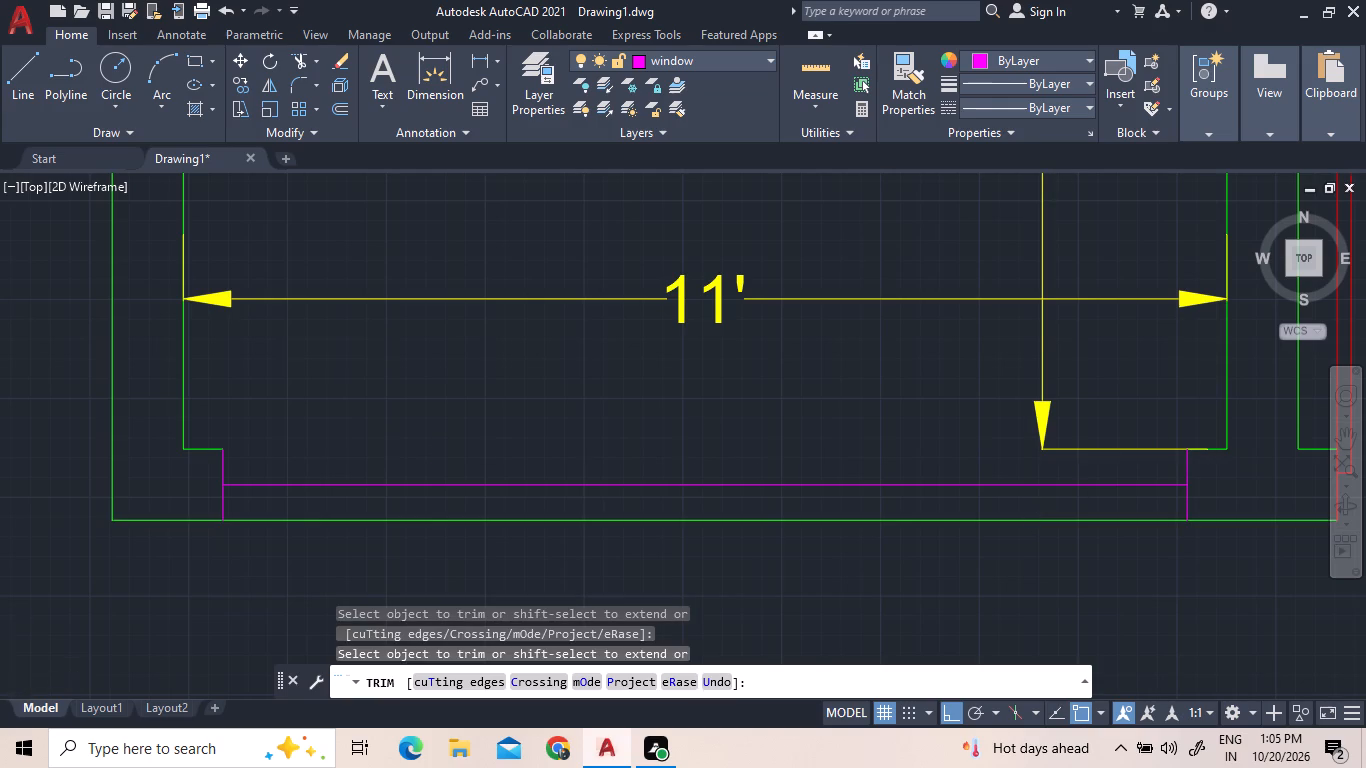
pyautogui.click(1048, 523)
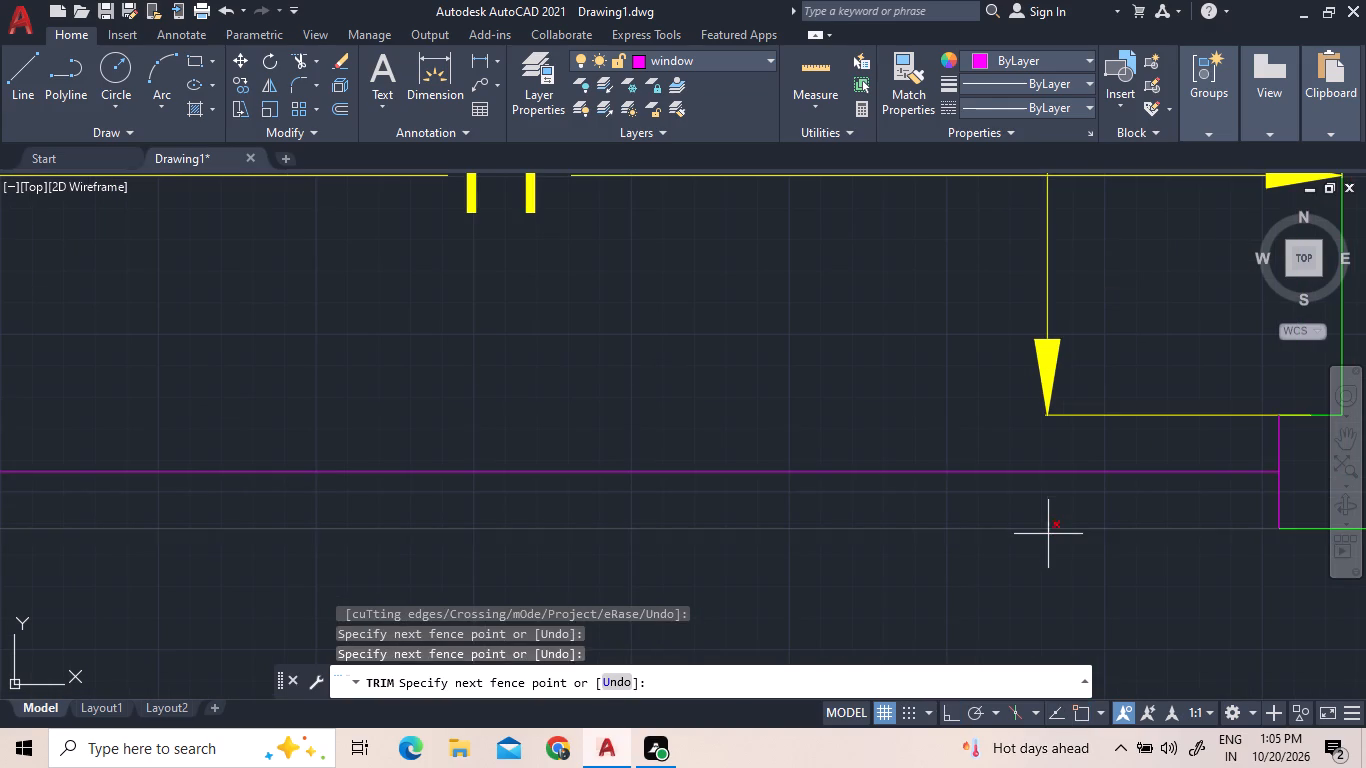
pyautogui.click(1048, 534)
pyautogui.scroll(-2, 1048, 533)
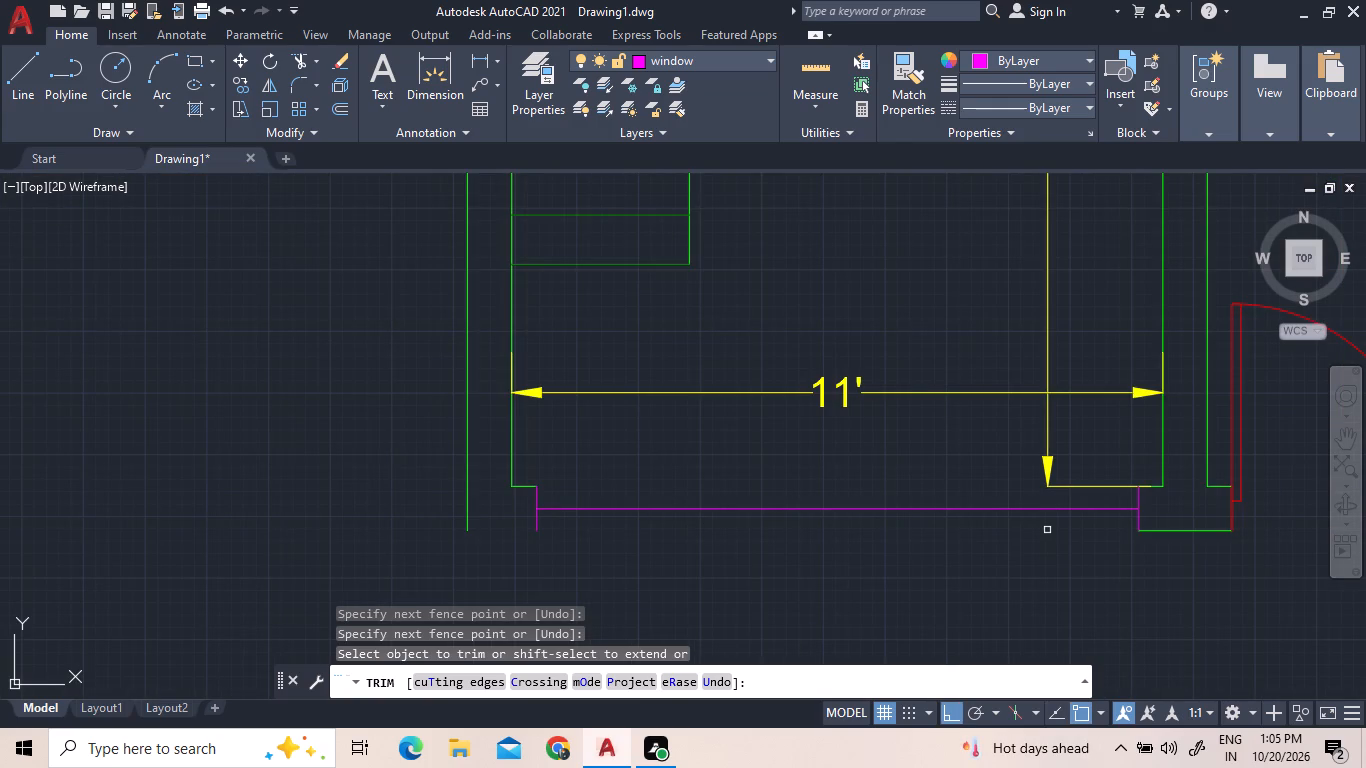
pyautogui.rightClick(960, 475)
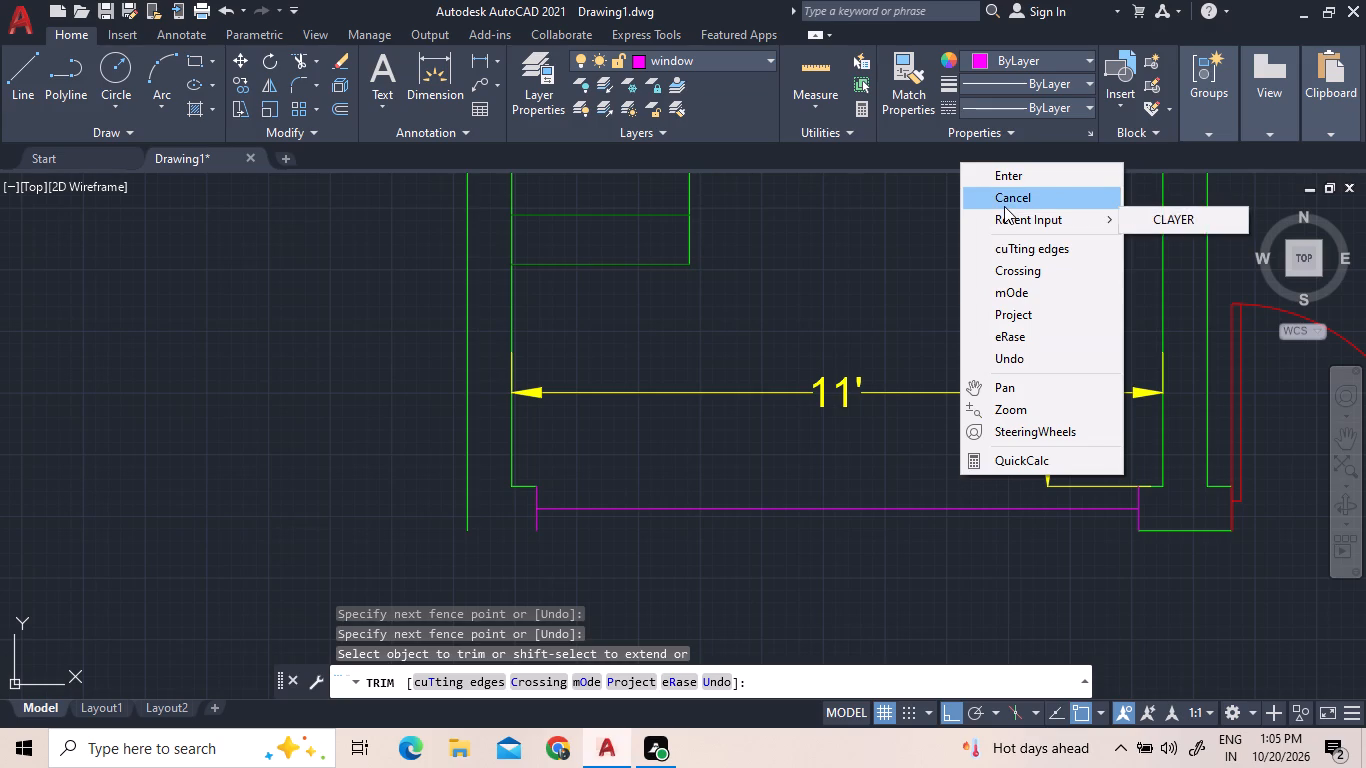
pyautogui.click(1004, 206)
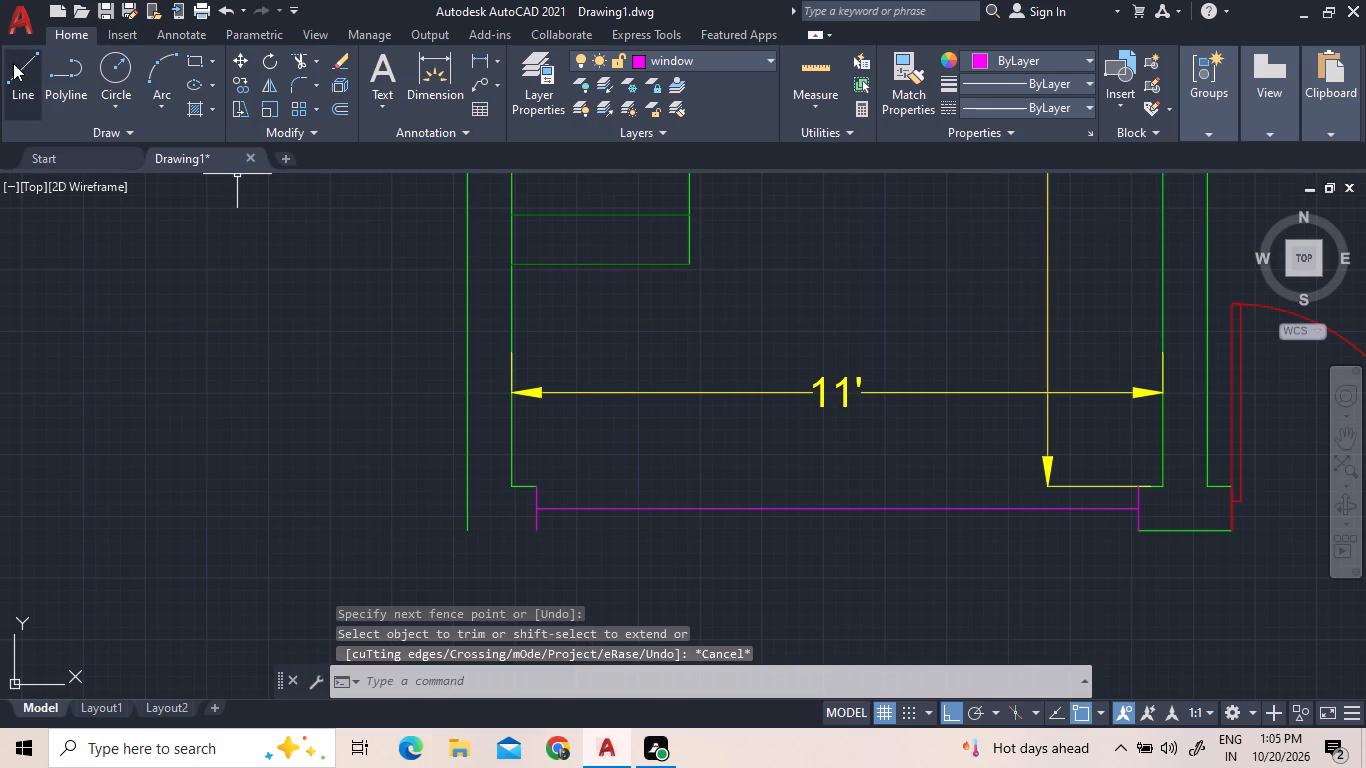
# Draw a line along the outer south wall face from the window's east jamb to the building's southwest corner.
pyautogui.click(27, 70)
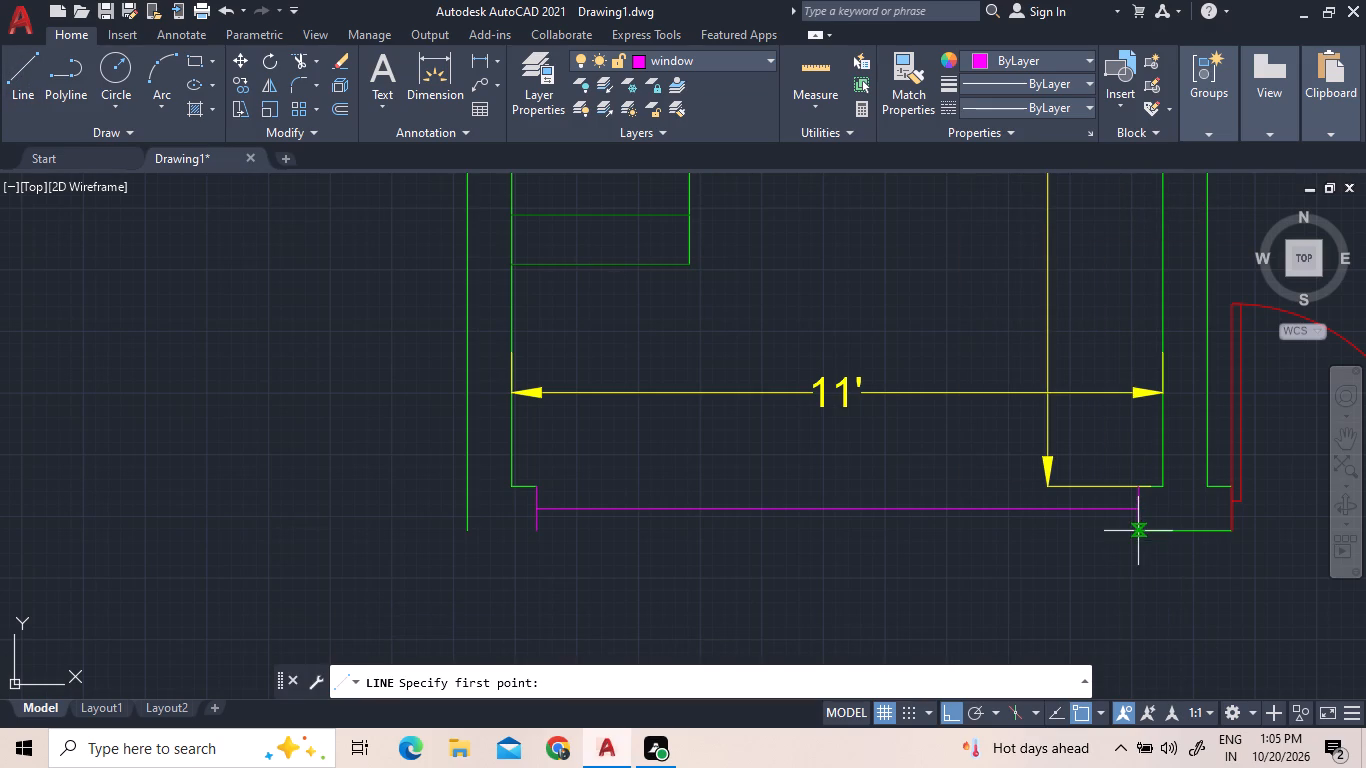
pyautogui.click(1141, 525)
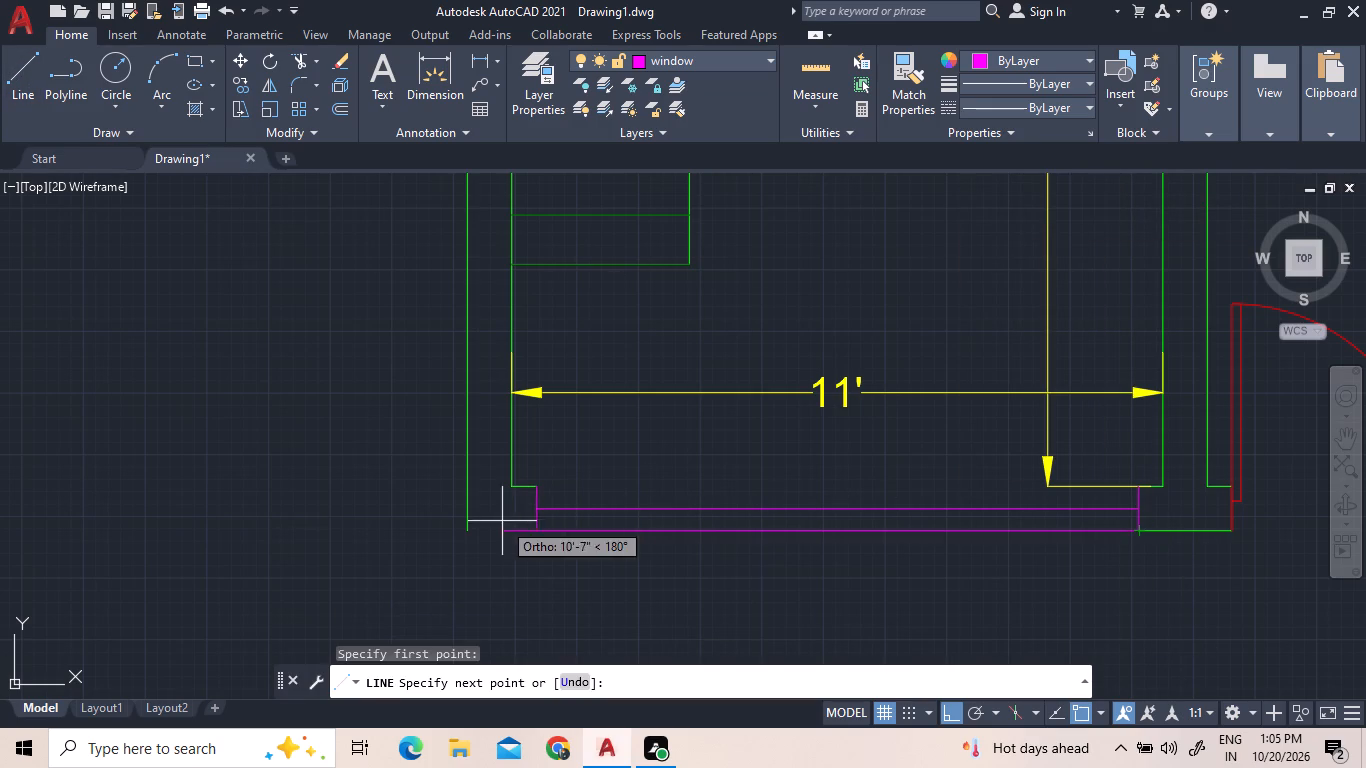
pyautogui.click(471, 530)
pyautogui.rightClick(642, 523)
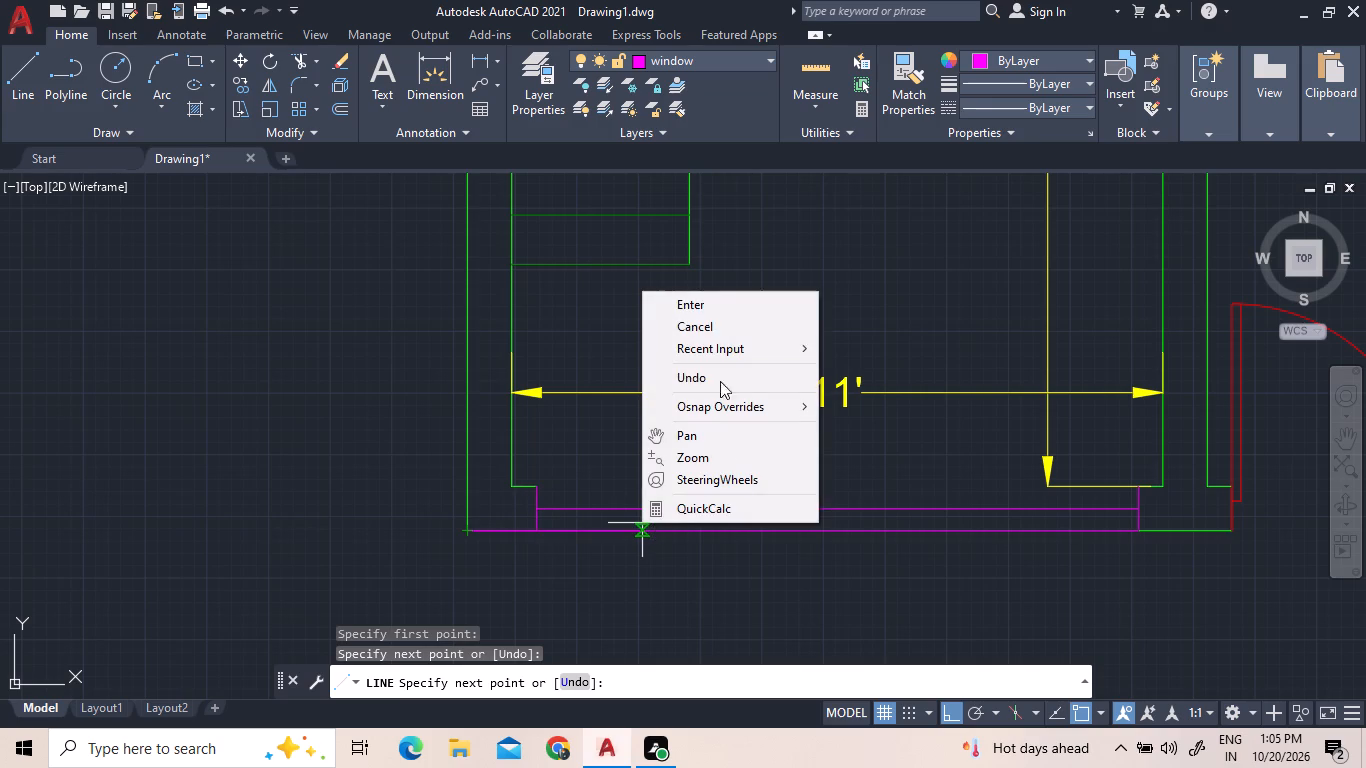
pyautogui.click(714, 300)
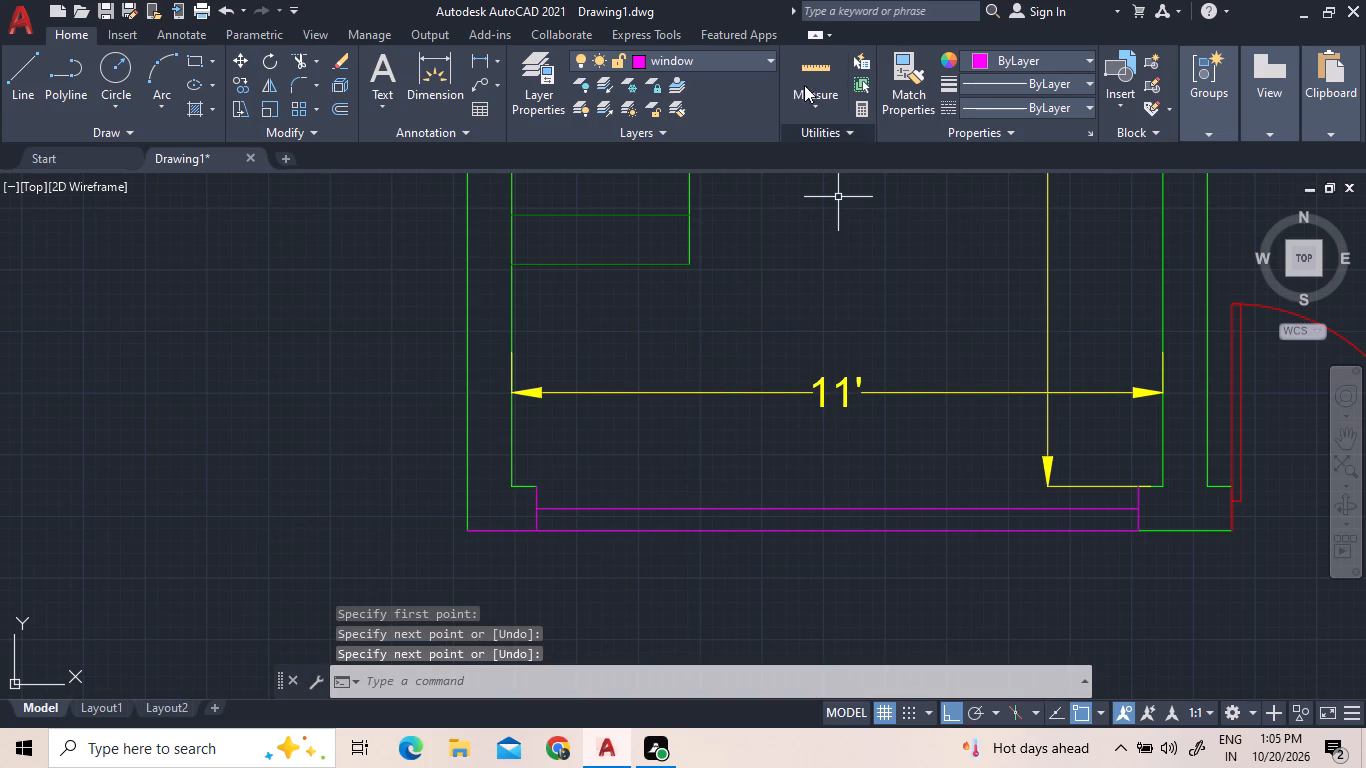
# Make layer 0 current and move the redrawn outer south wall line onto layer 0.
pyautogui.click(745, 57)
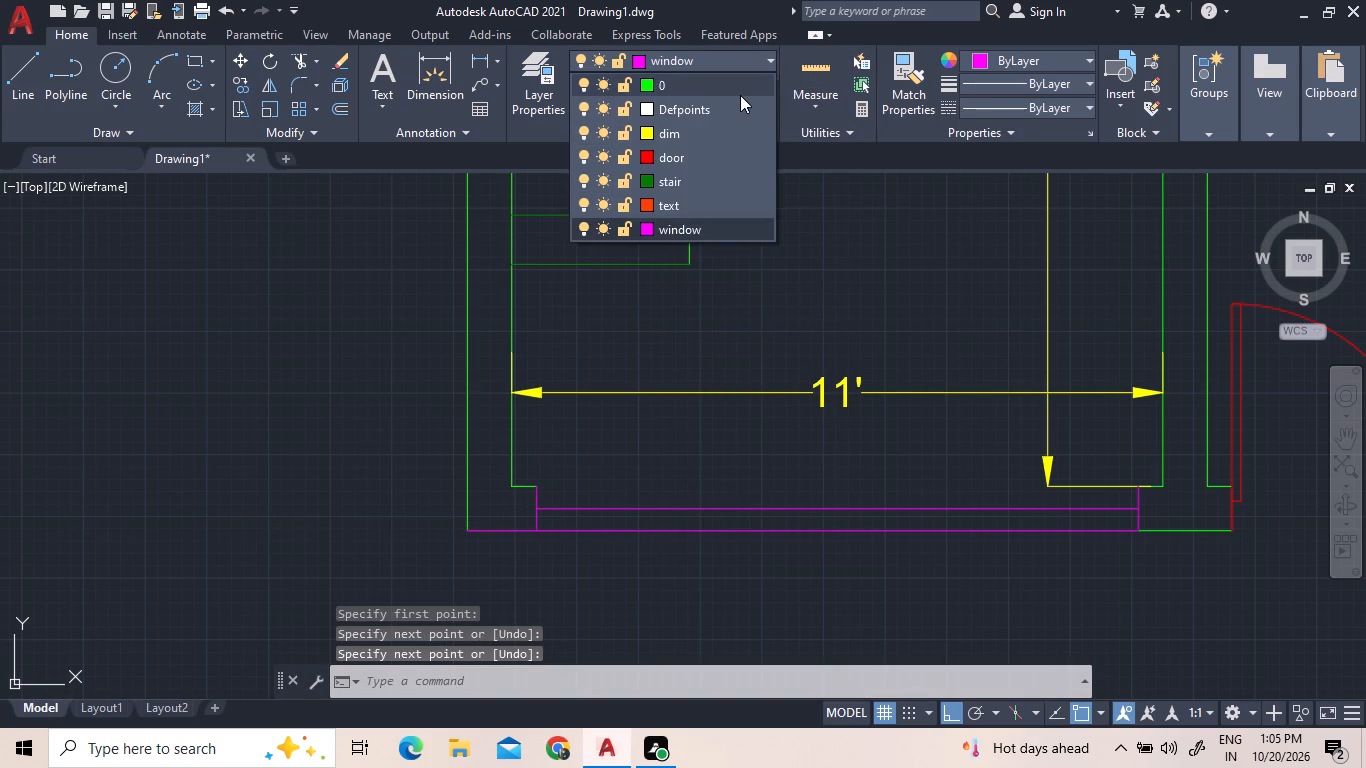
pyautogui.click(740, 95)
pyautogui.click(768, 534)
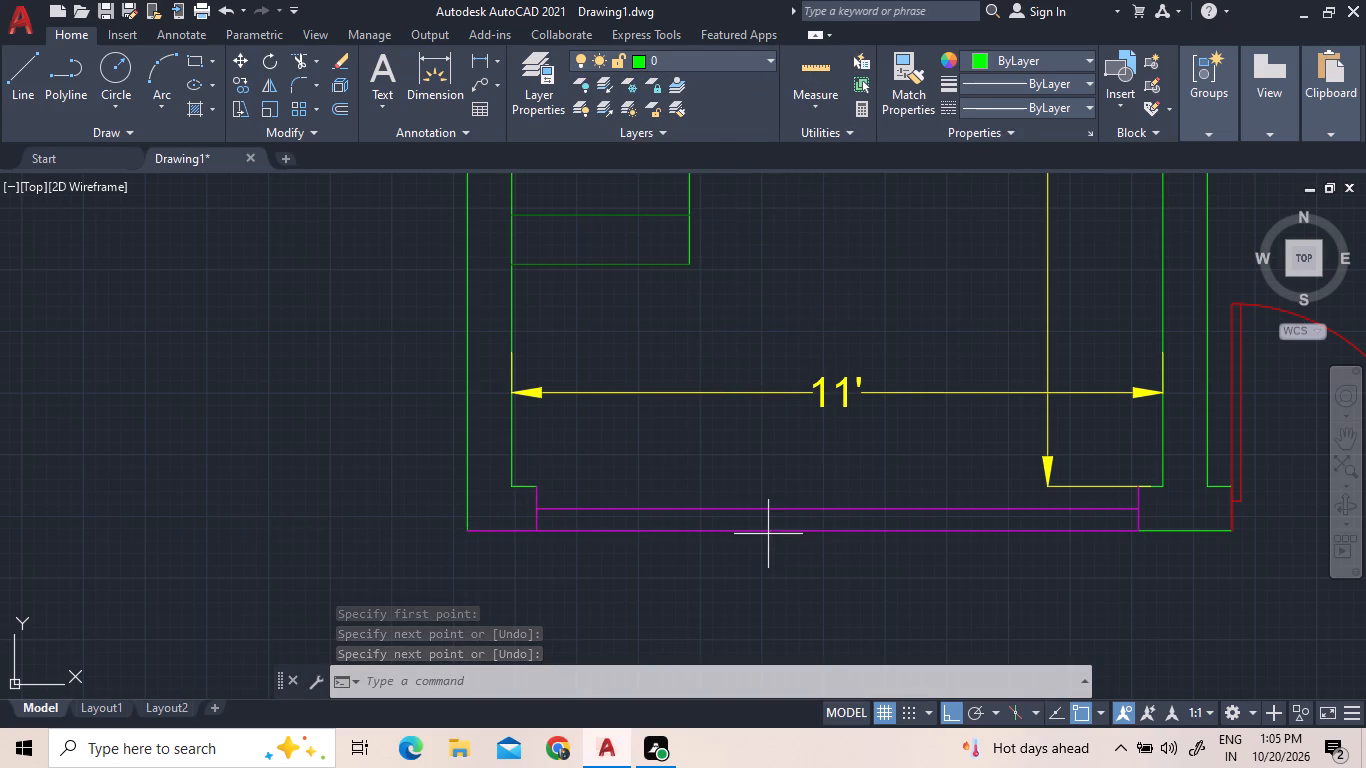
pyautogui.click(733, 517)
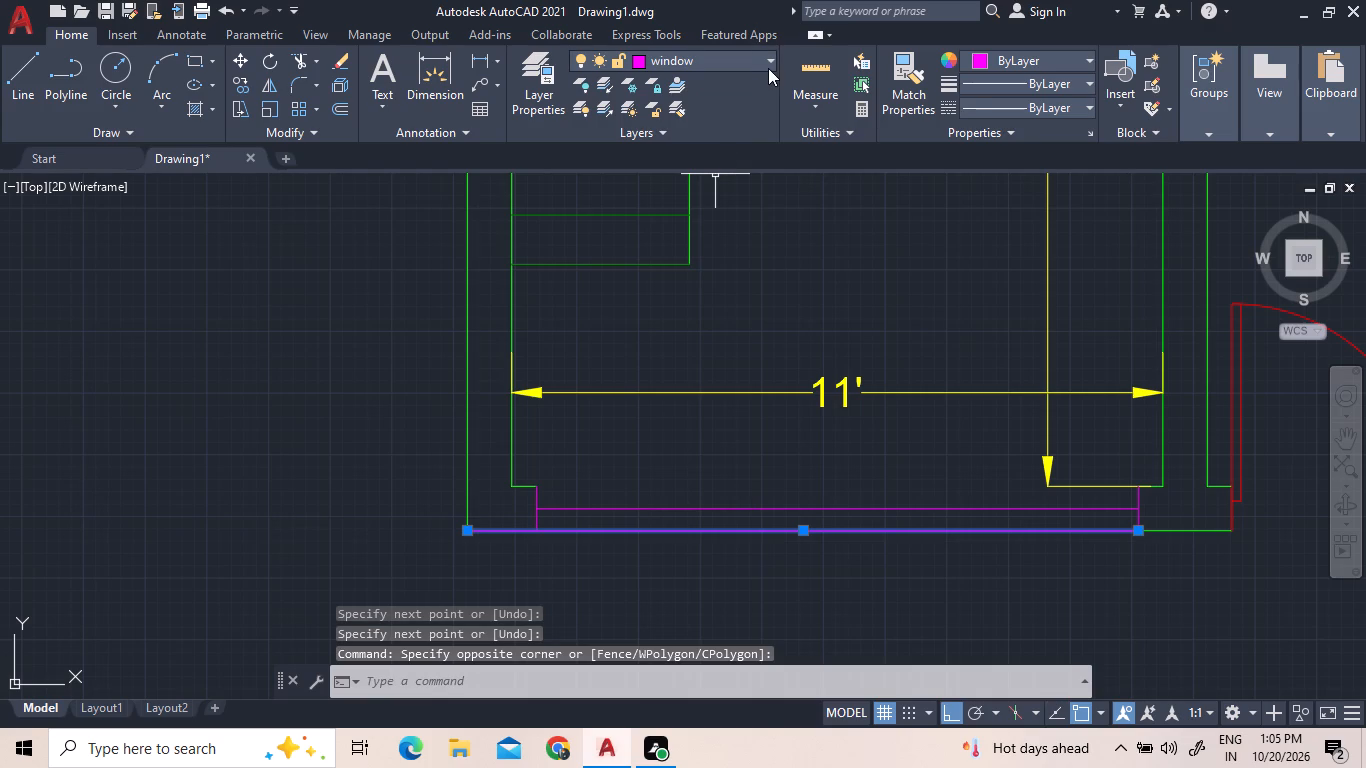
pyautogui.click(769, 57)
pyautogui.click(703, 85)
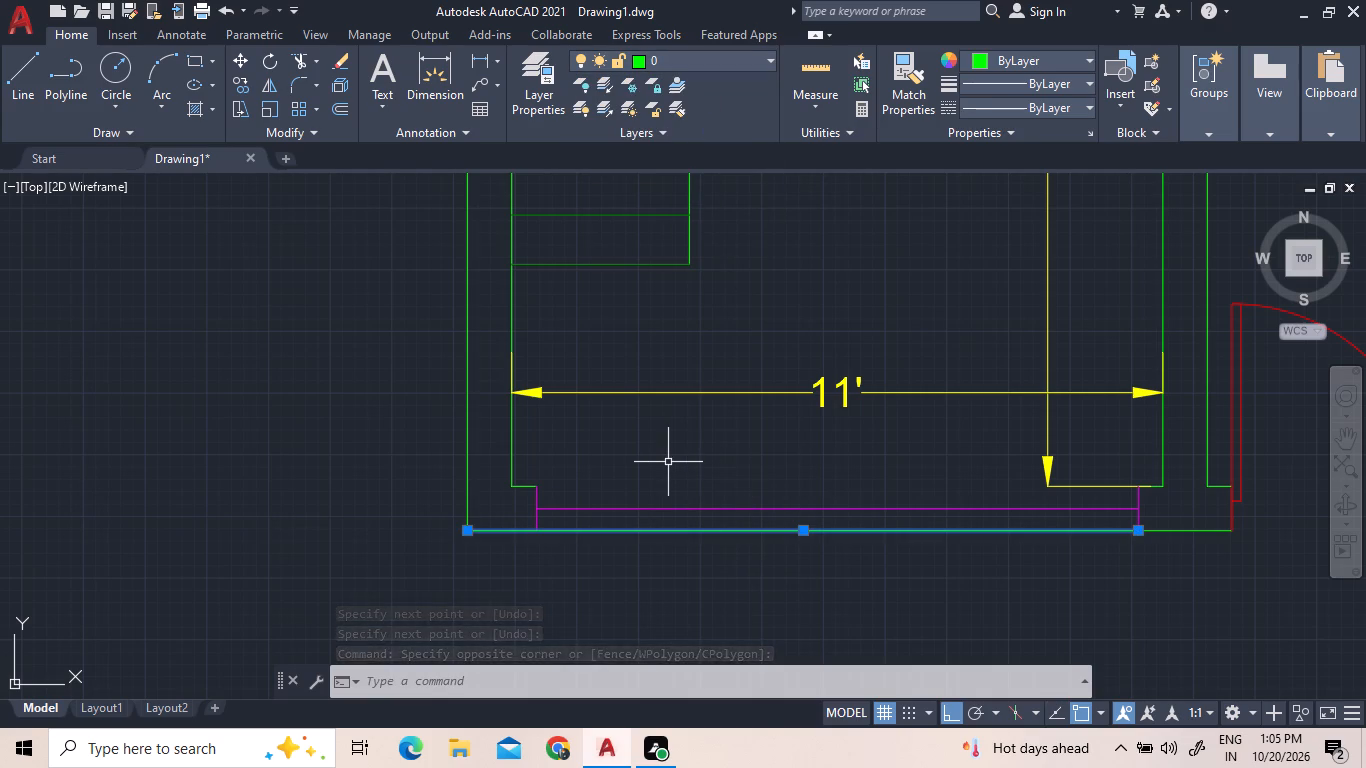
pyautogui.press('Escape')
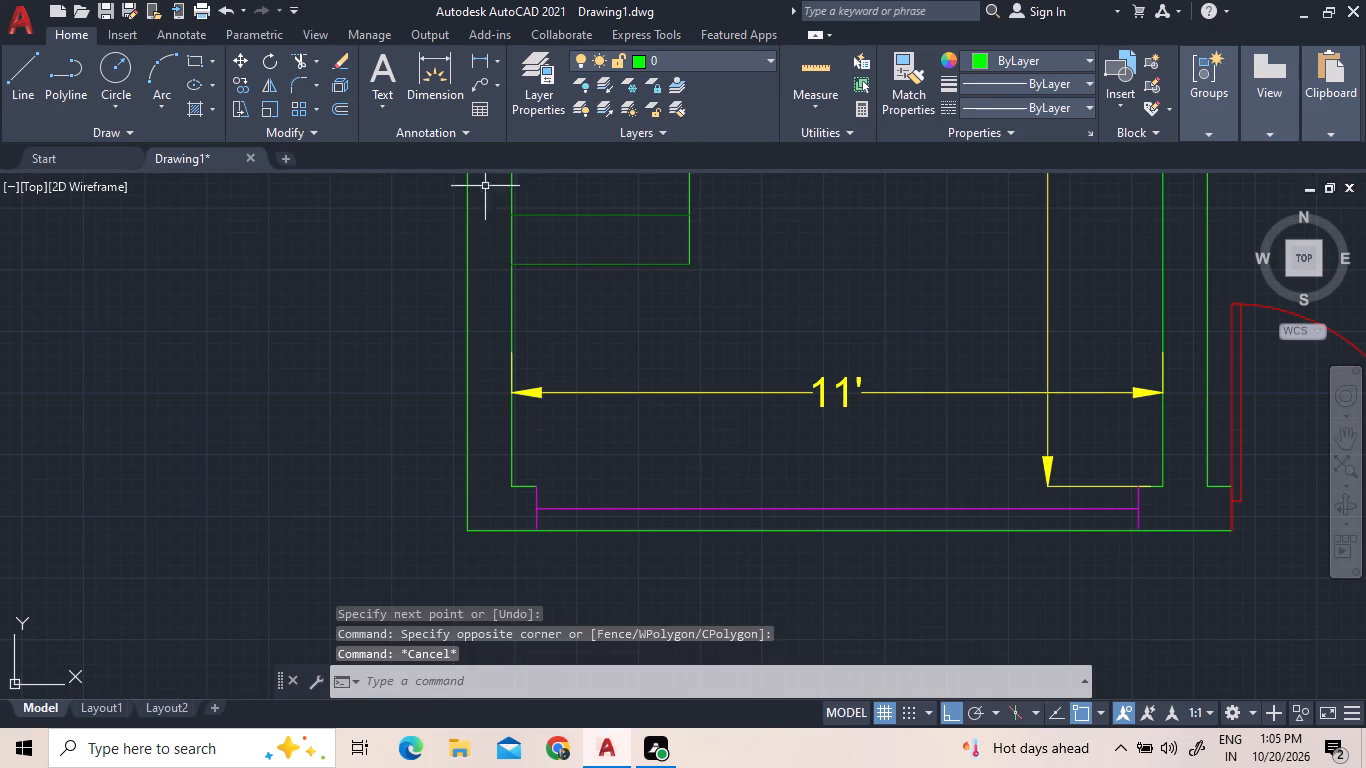
# Trim the outer south wall line between the two jambs of the staircase room's window.
pyautogui.click(294, 61)
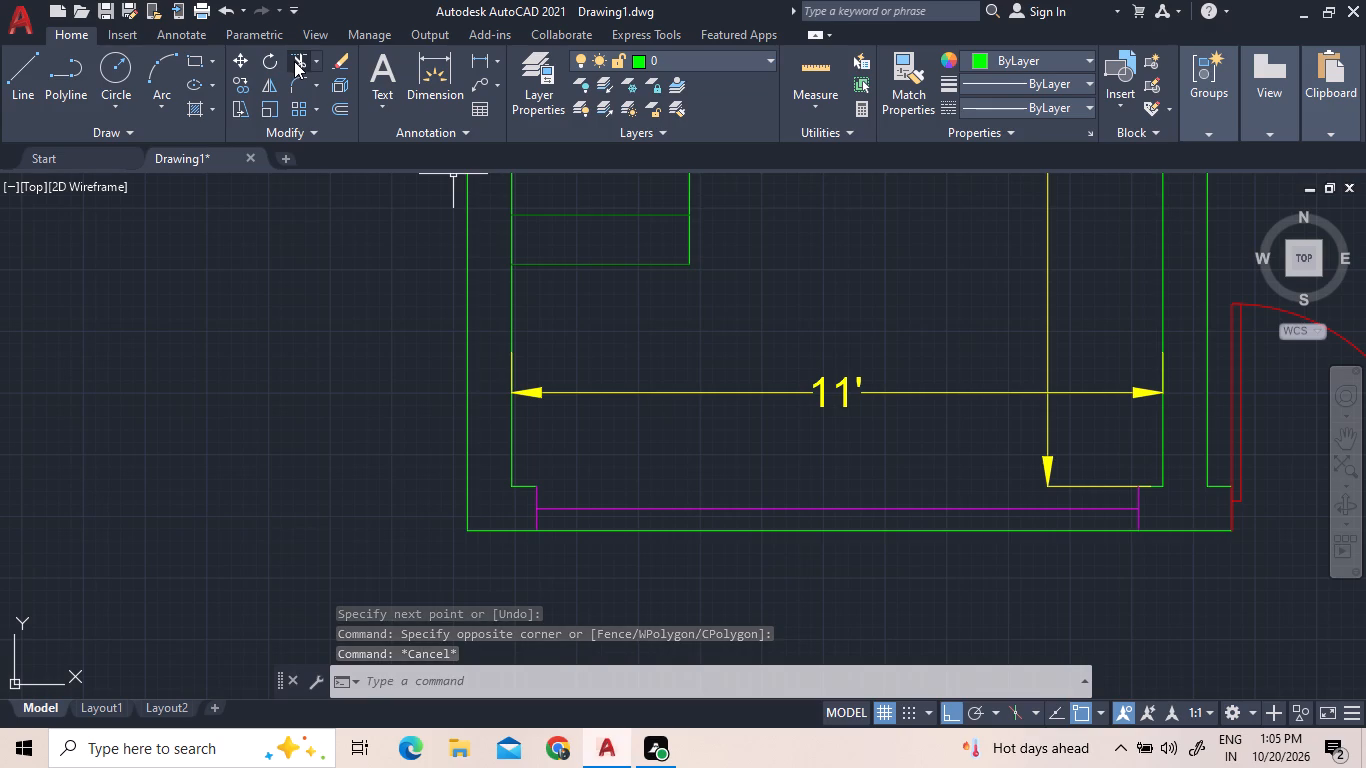
pyautogui.click(629, 528)
pyautogui.scroll(-2, 625, 546)
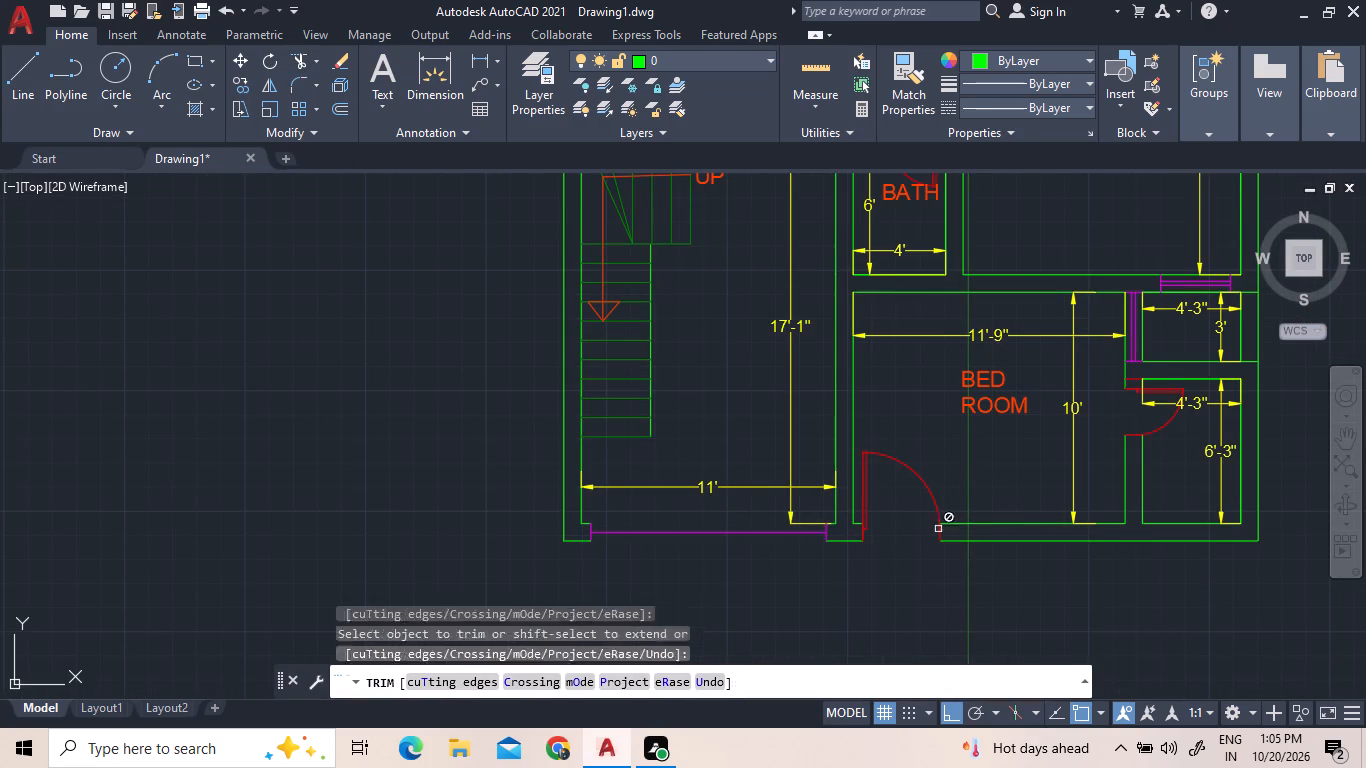
pyautogui.scroll(-1, 927, 538)
pyautogui.scroll(2, 974, 462)
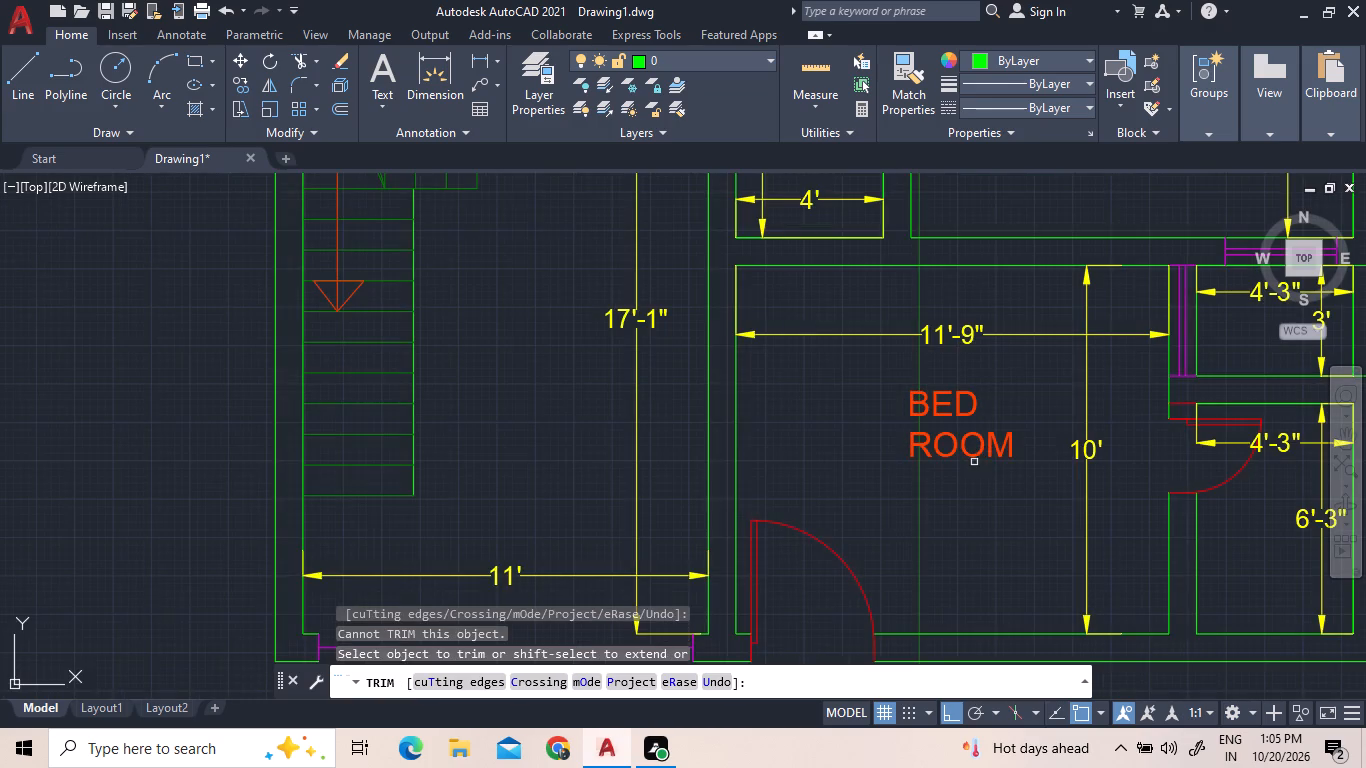
pyautogui.scroll(-2, 963, 469)
pyautogui.scroll(1, 1116, 500)
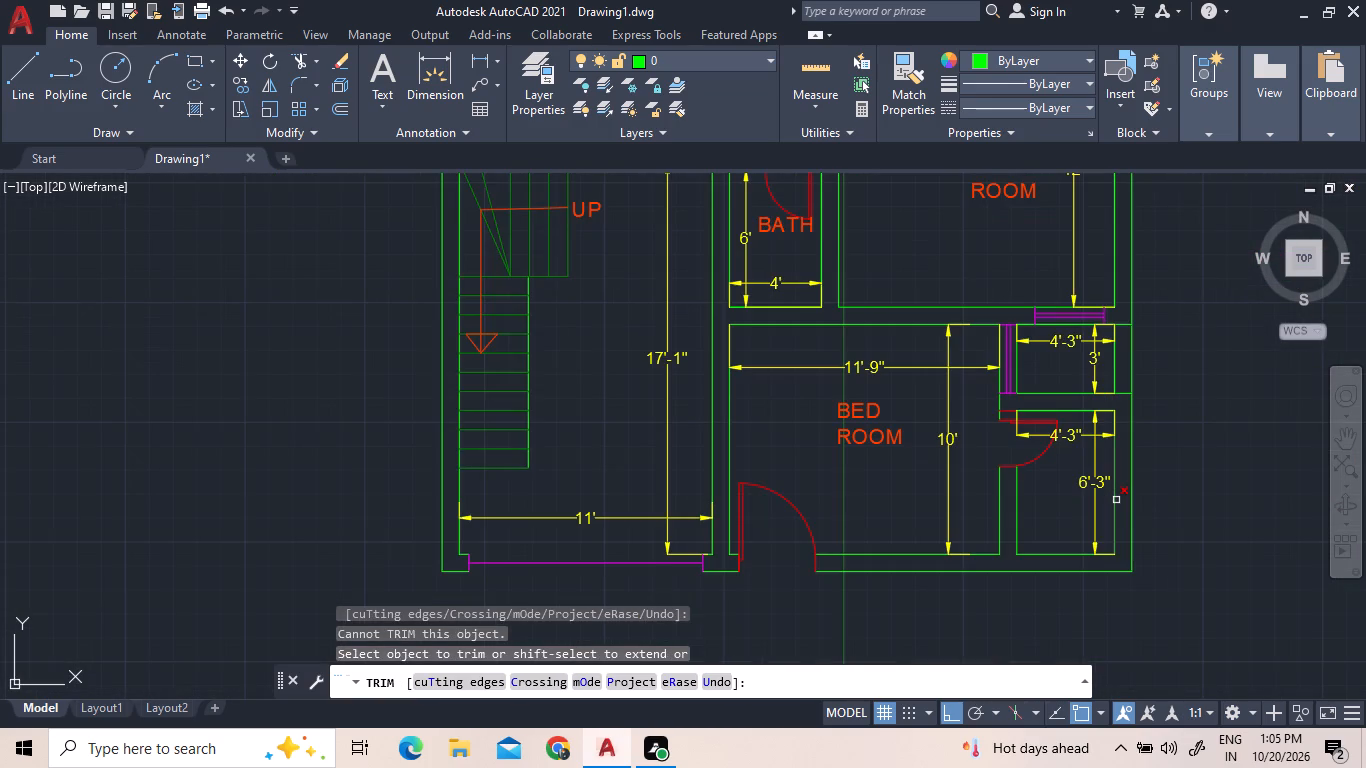
pyautogui.rightClick(1177, 438)
pyautogui.click(1207, 146)
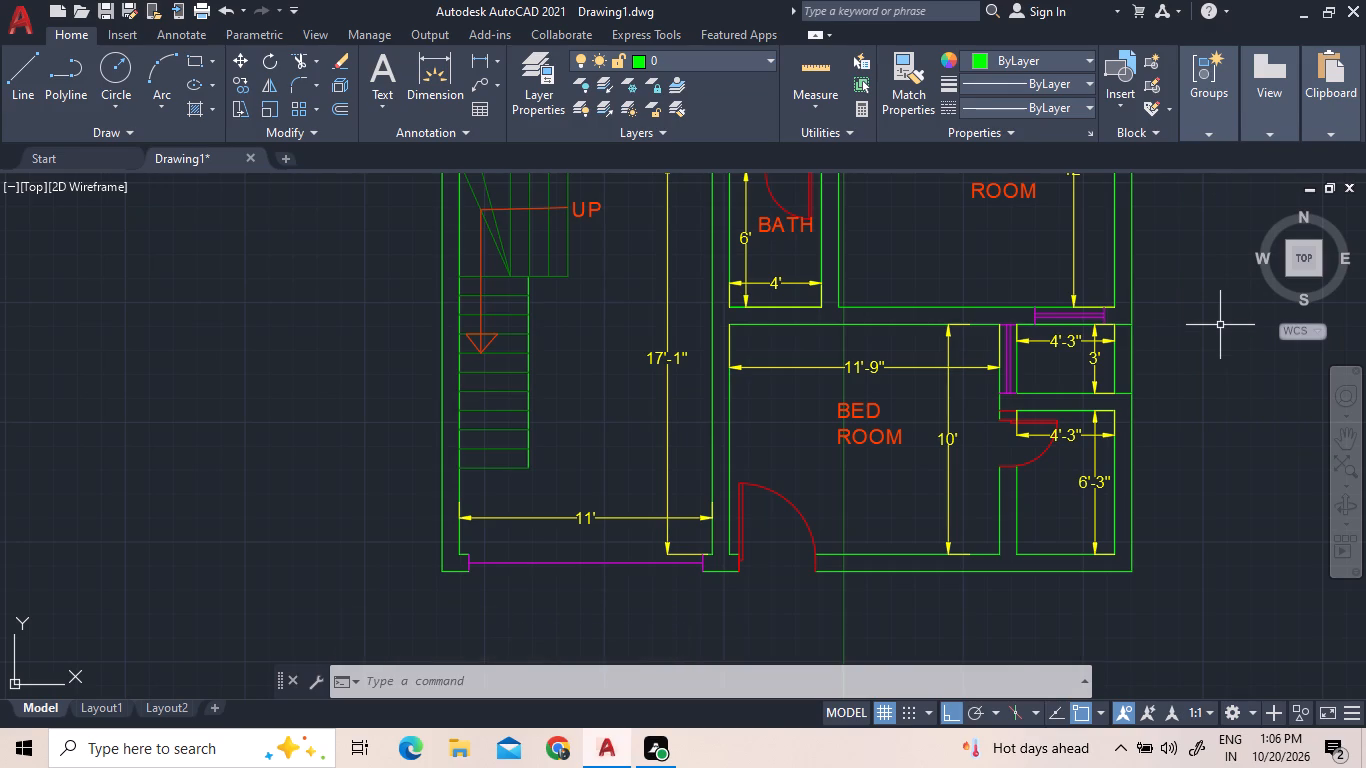
# Add the multiline text LIVING ROOM on the text layer in the open room west of the kitchen.
pyautogui.scroll(1, 1216, 328)
pyautogui.scroll(-2, 1150, 428)
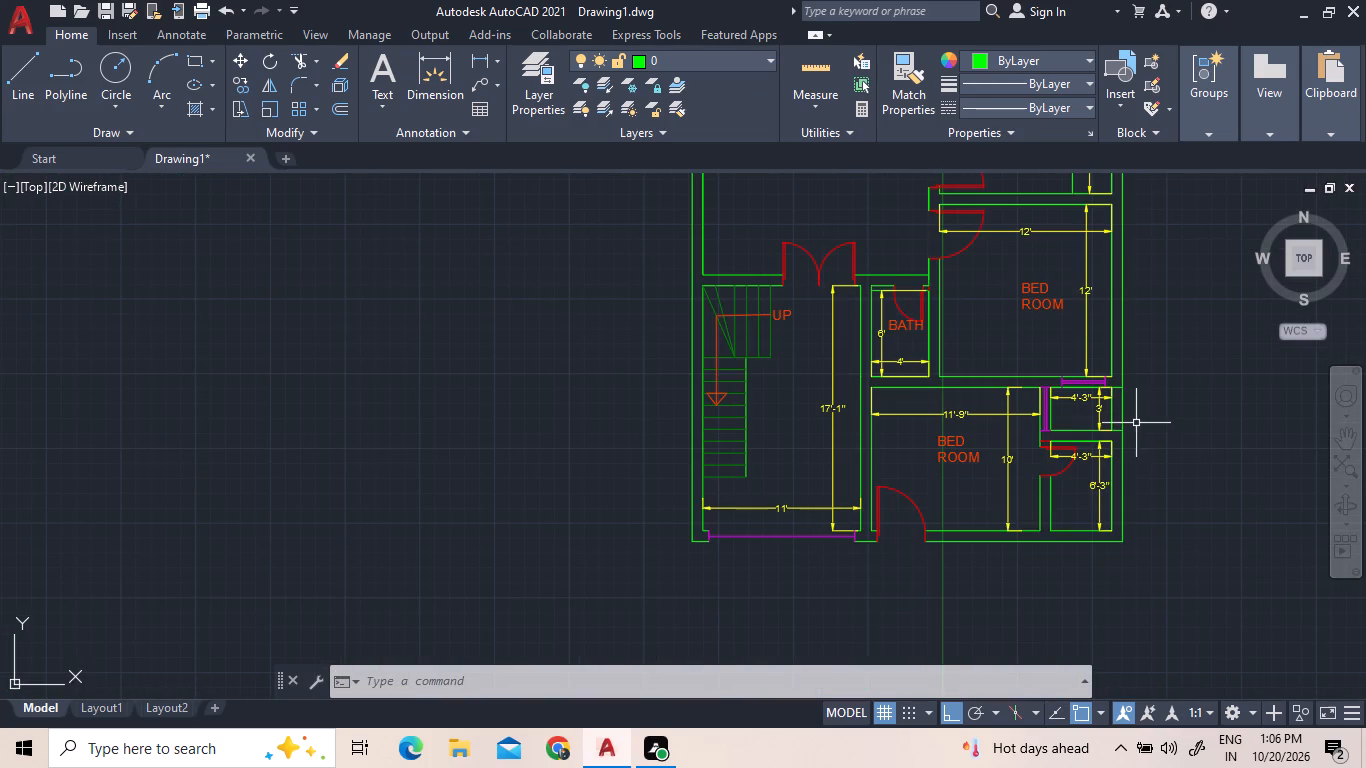
pyautogui.scroll(-1, 1122, 431)
pyautogui.scroll(1, 1099, 241)
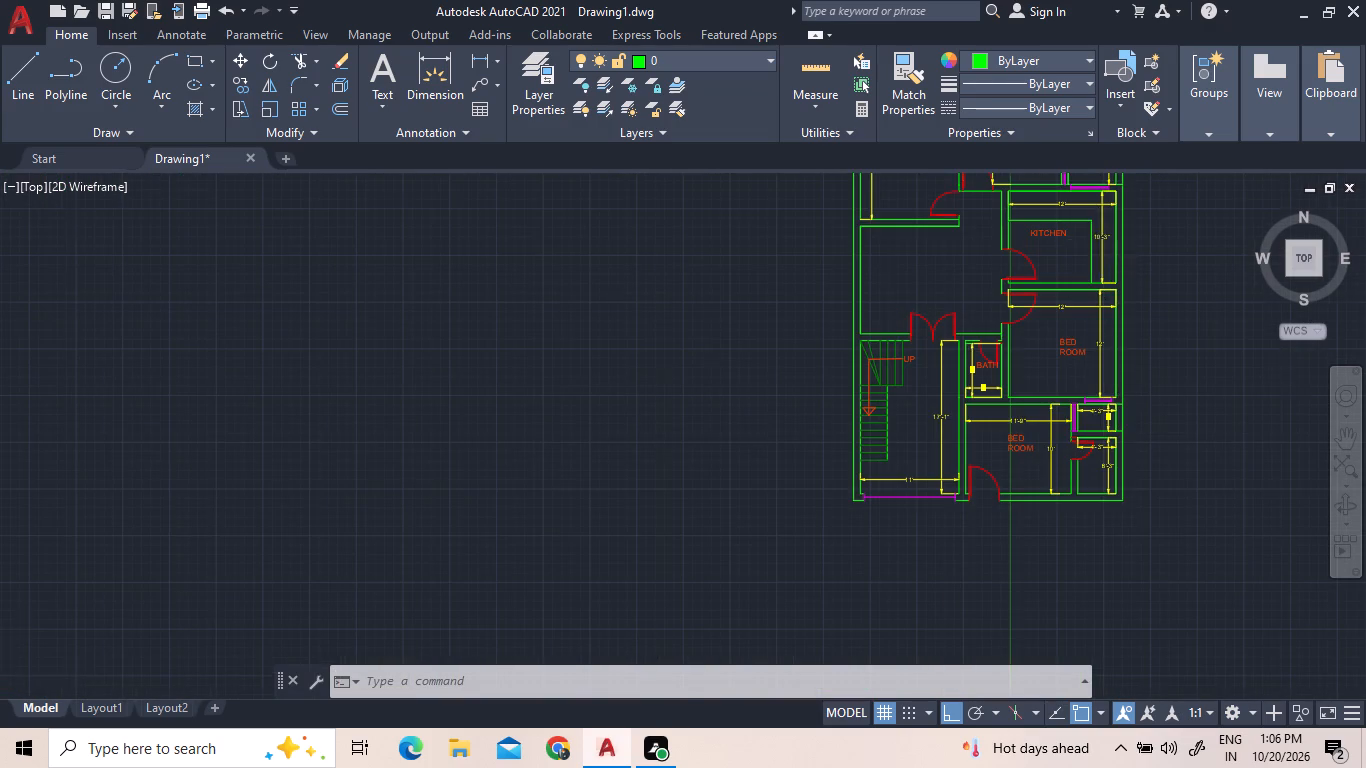
pyautogui.scroll(1, 1099, 241)
pyautogui.moveTo(1041, 309); pyautogui.dragTo(994, 477, button='middle')
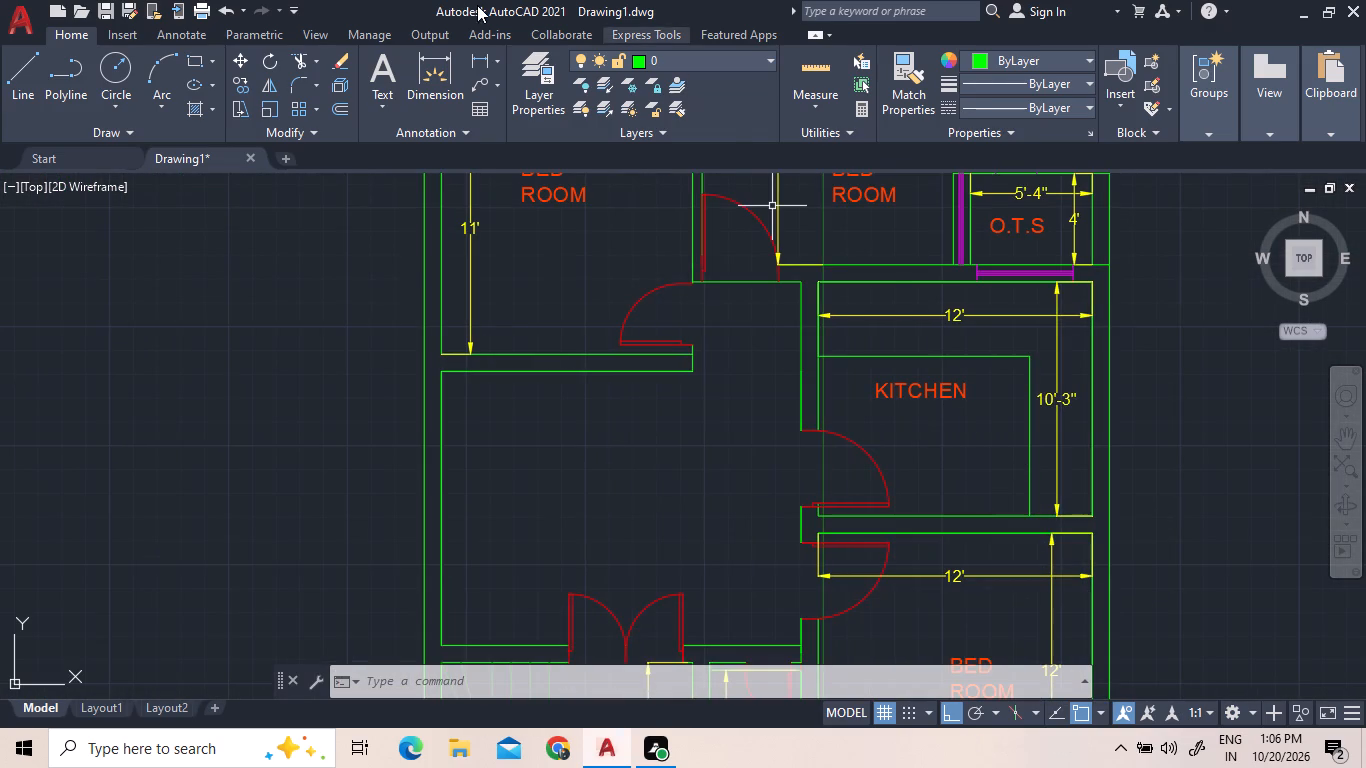
pyautogui.click(370, 70)
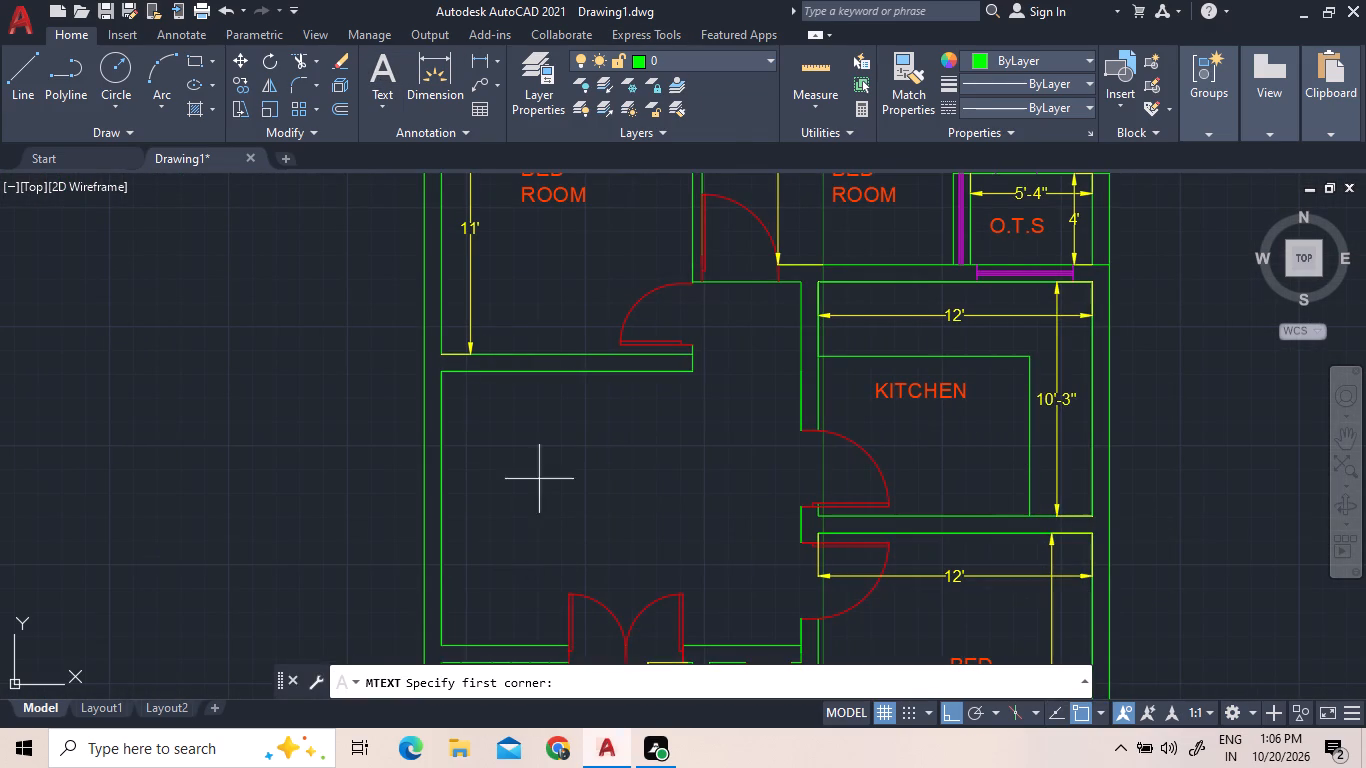
pyautogui.click(508, 438)
pyautogui.click(650, 519)
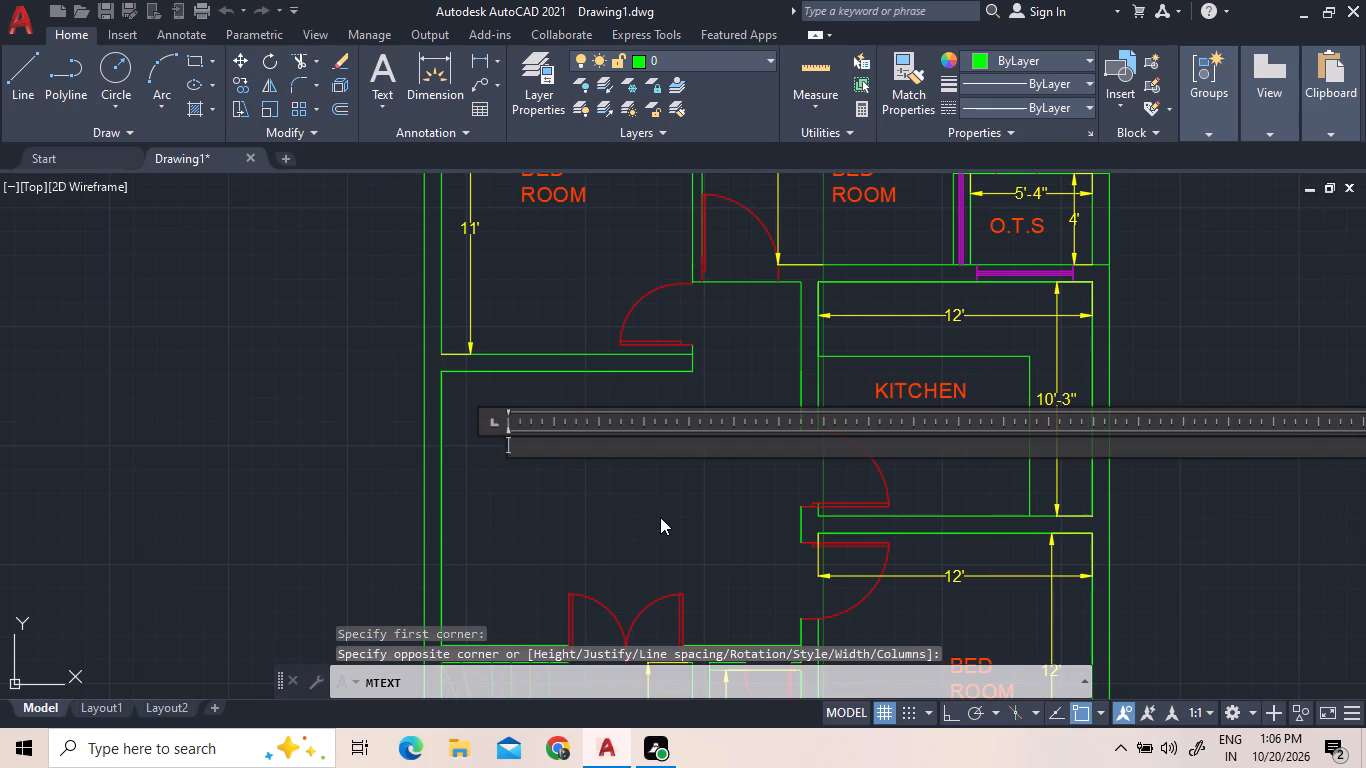
pyautogui.press('l')
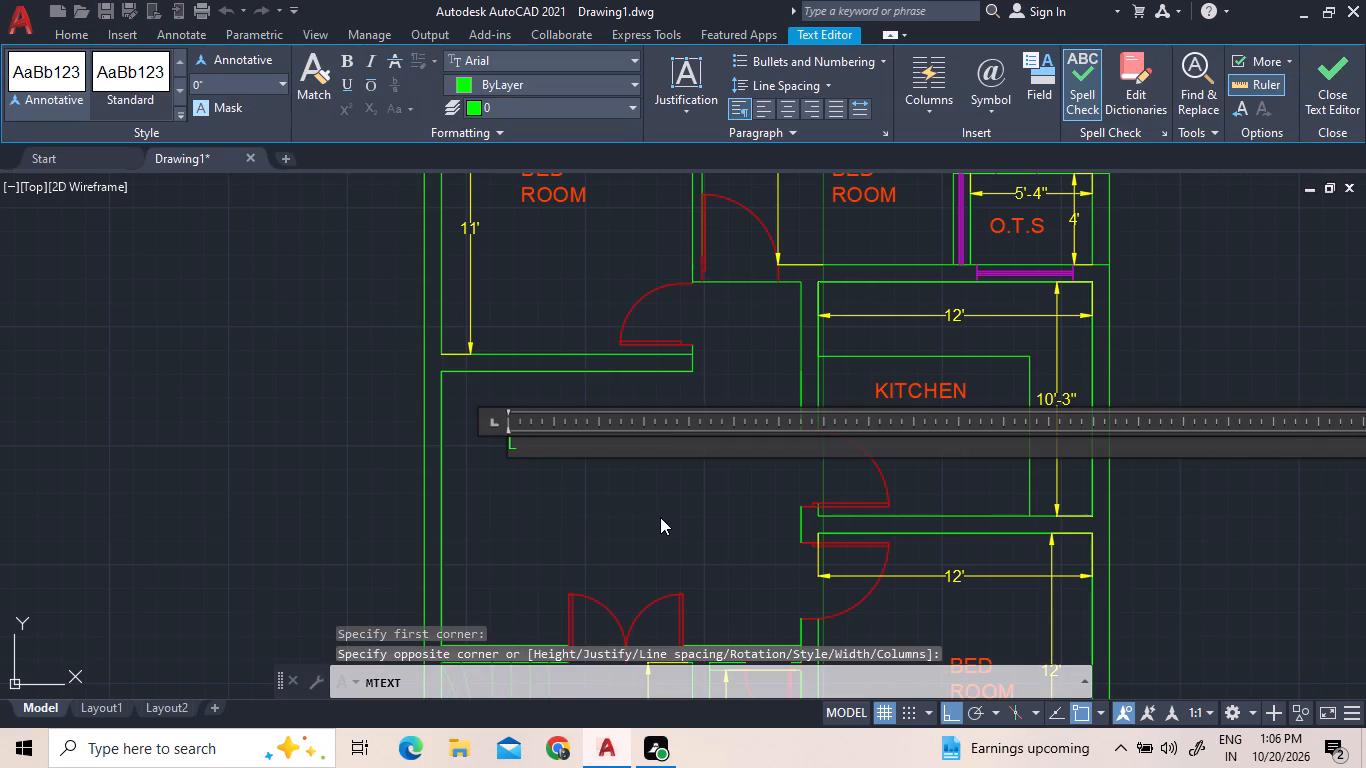
pyautogui.press('BackSpace')
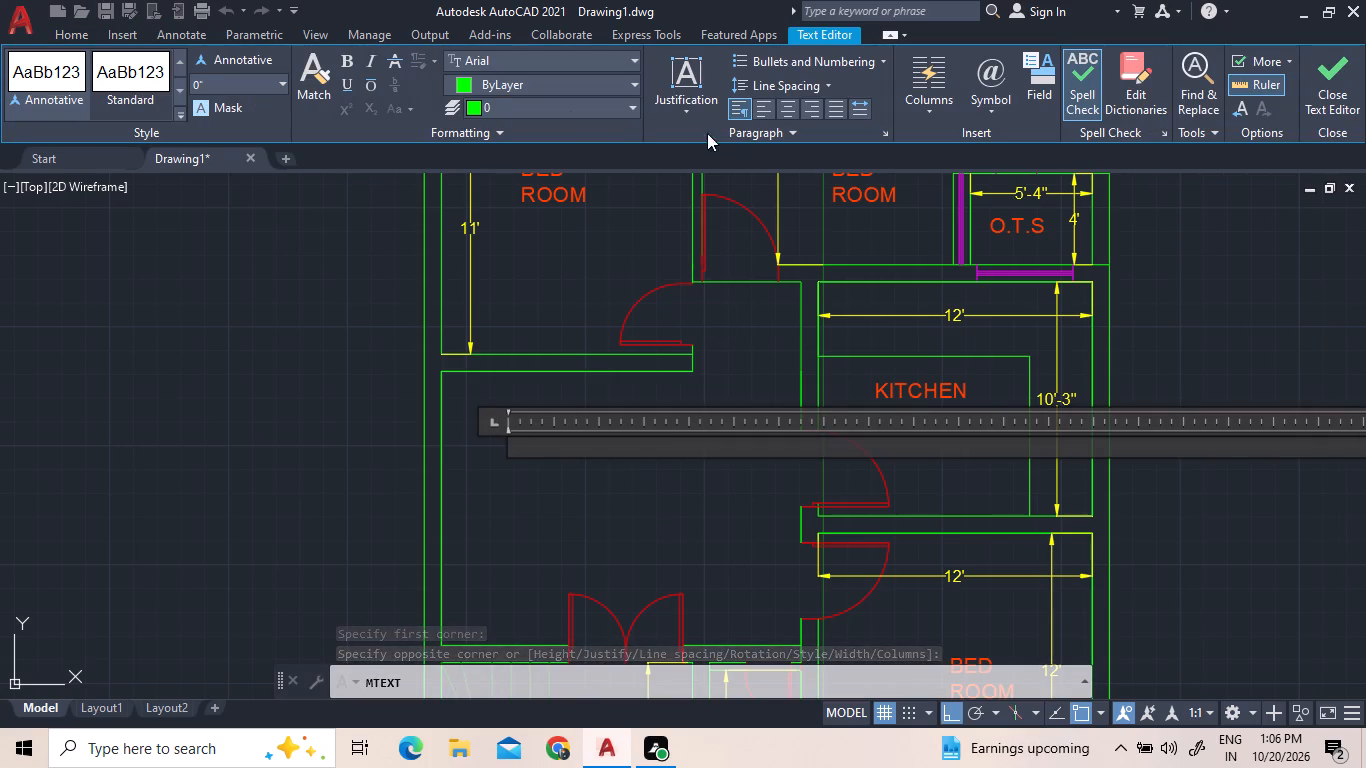
pyautogui.click(570, 111)
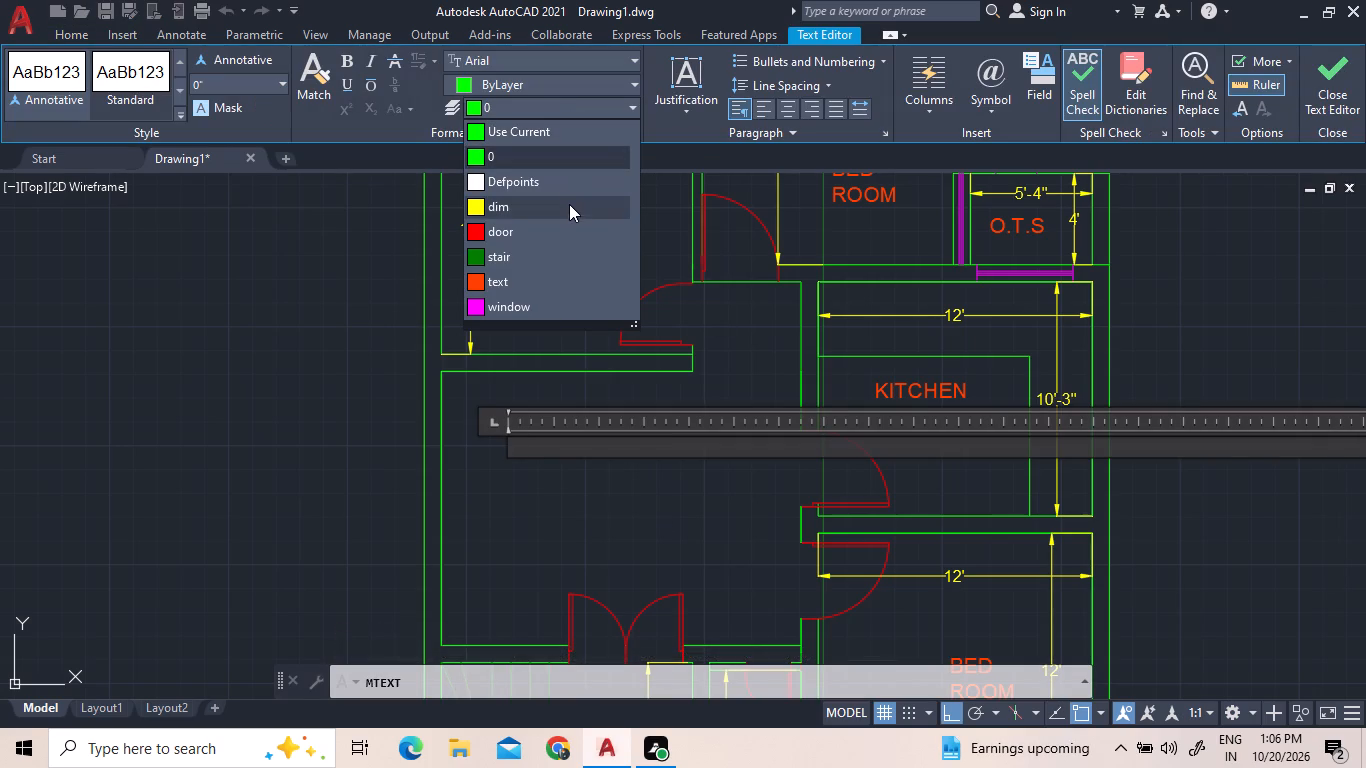
pyautogui.click(555, 282)
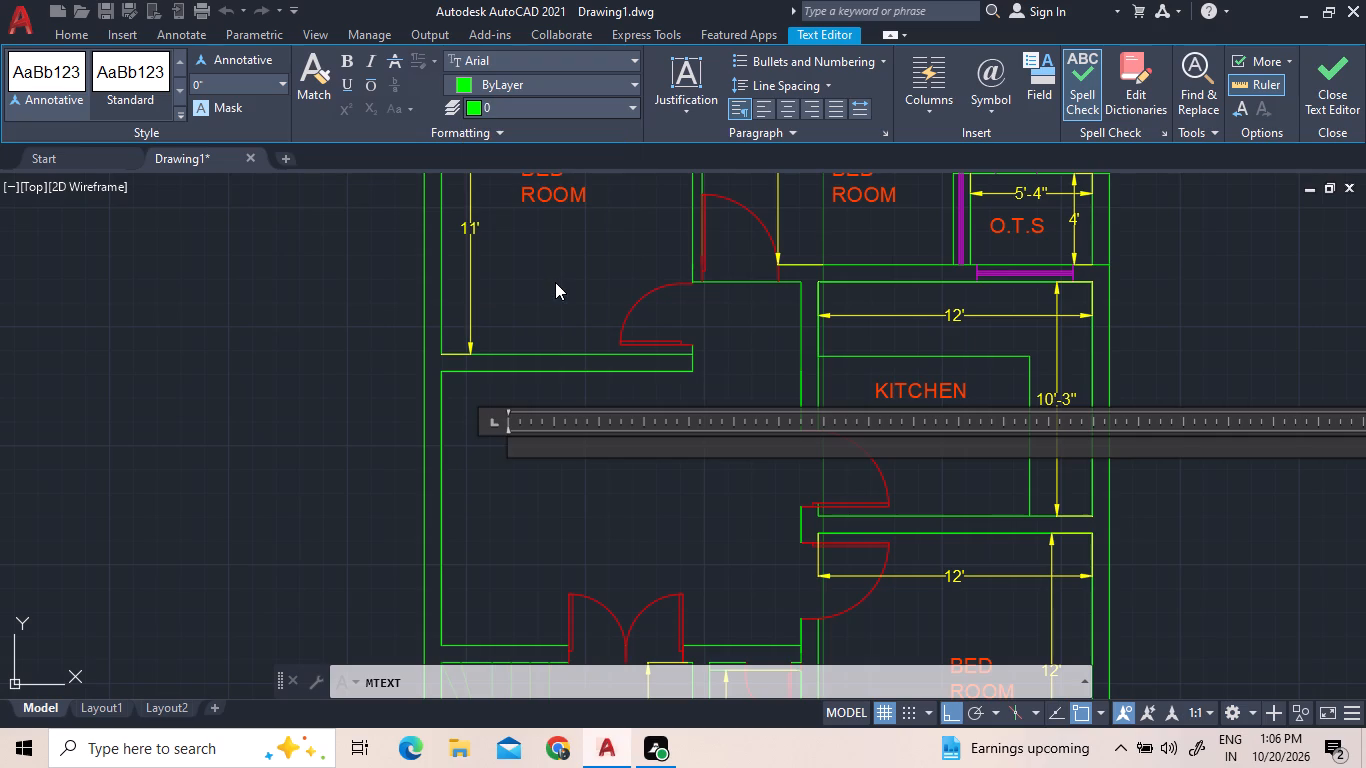
pyautogui.write('LIVING')
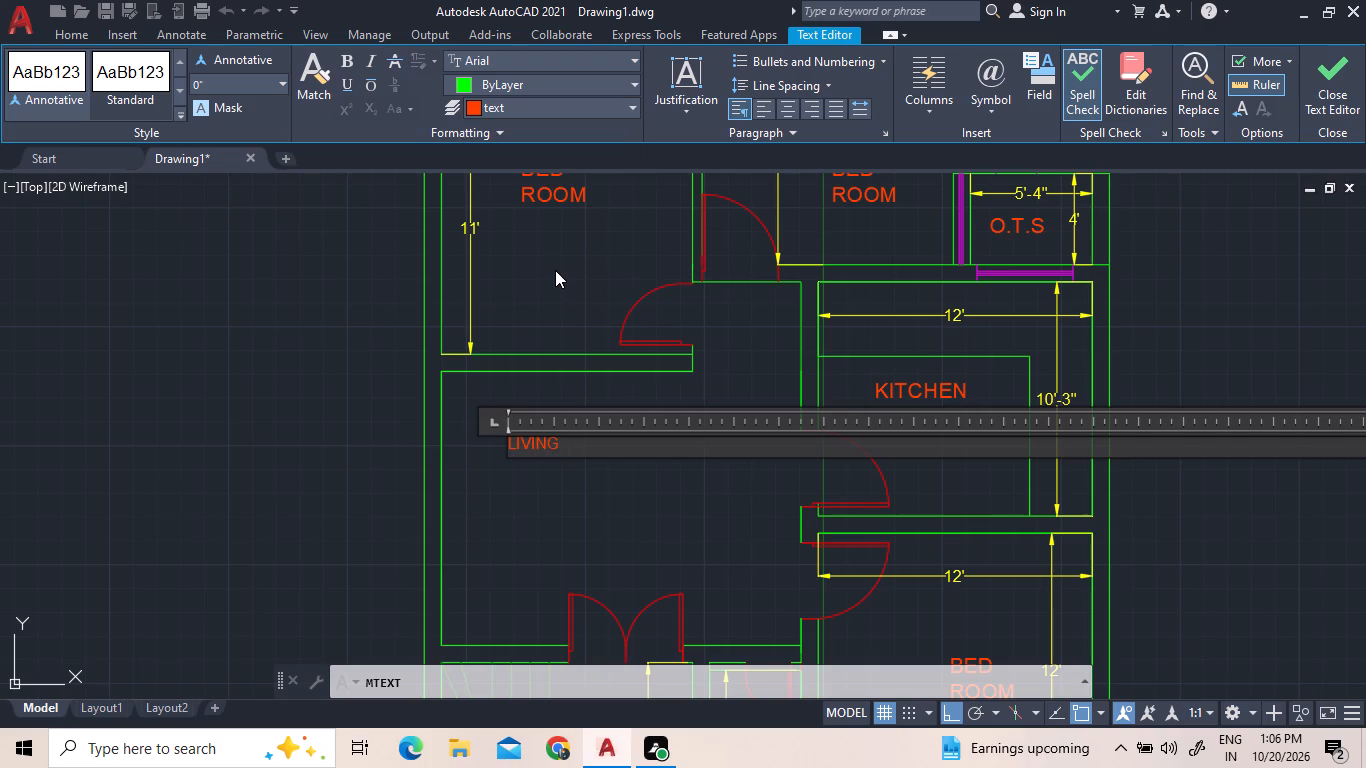
pyautogui.press('space')
pyautogui.press('r')
pyautogui.write('OOM')
# Set the whole LIVING ROOM label's text height to 8" and finish the text.
pyautogui.doubleClick(635, 454)
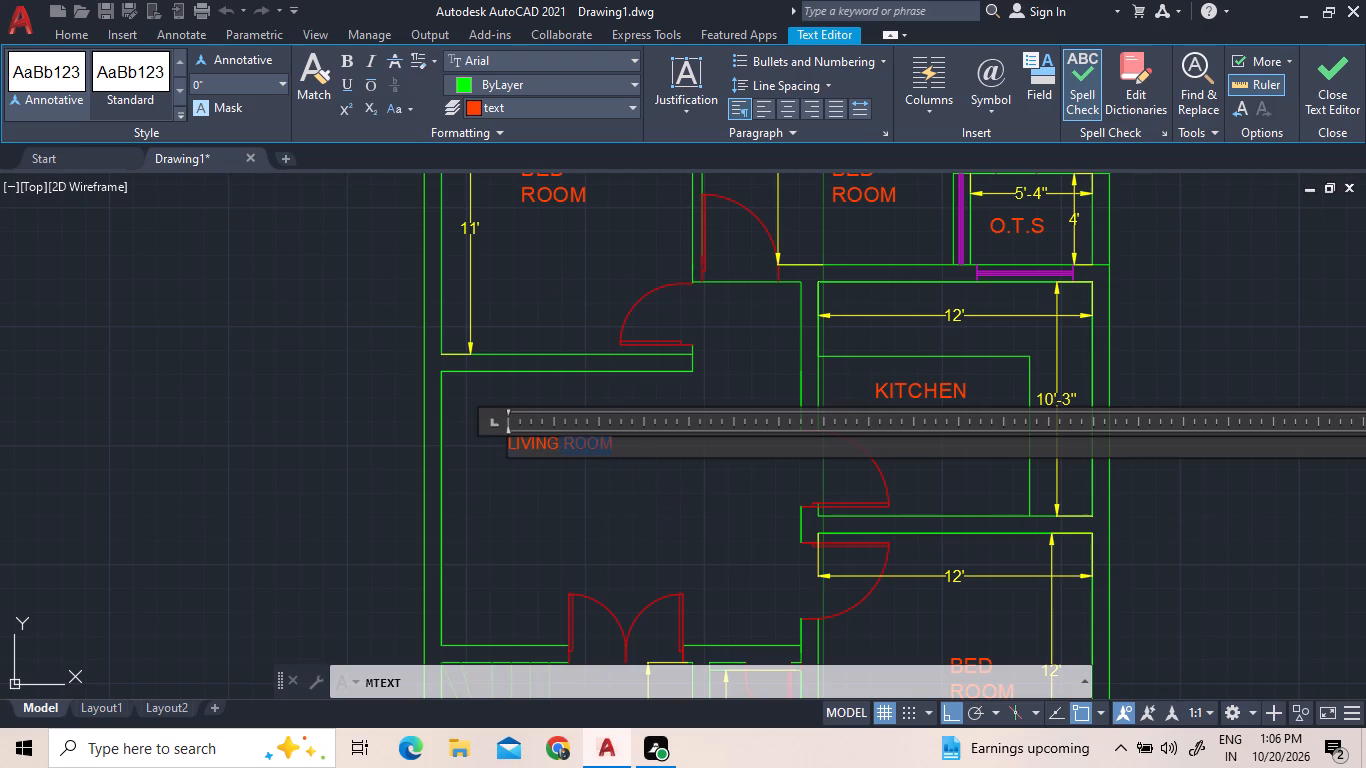
pyautogui.click(635, 454)
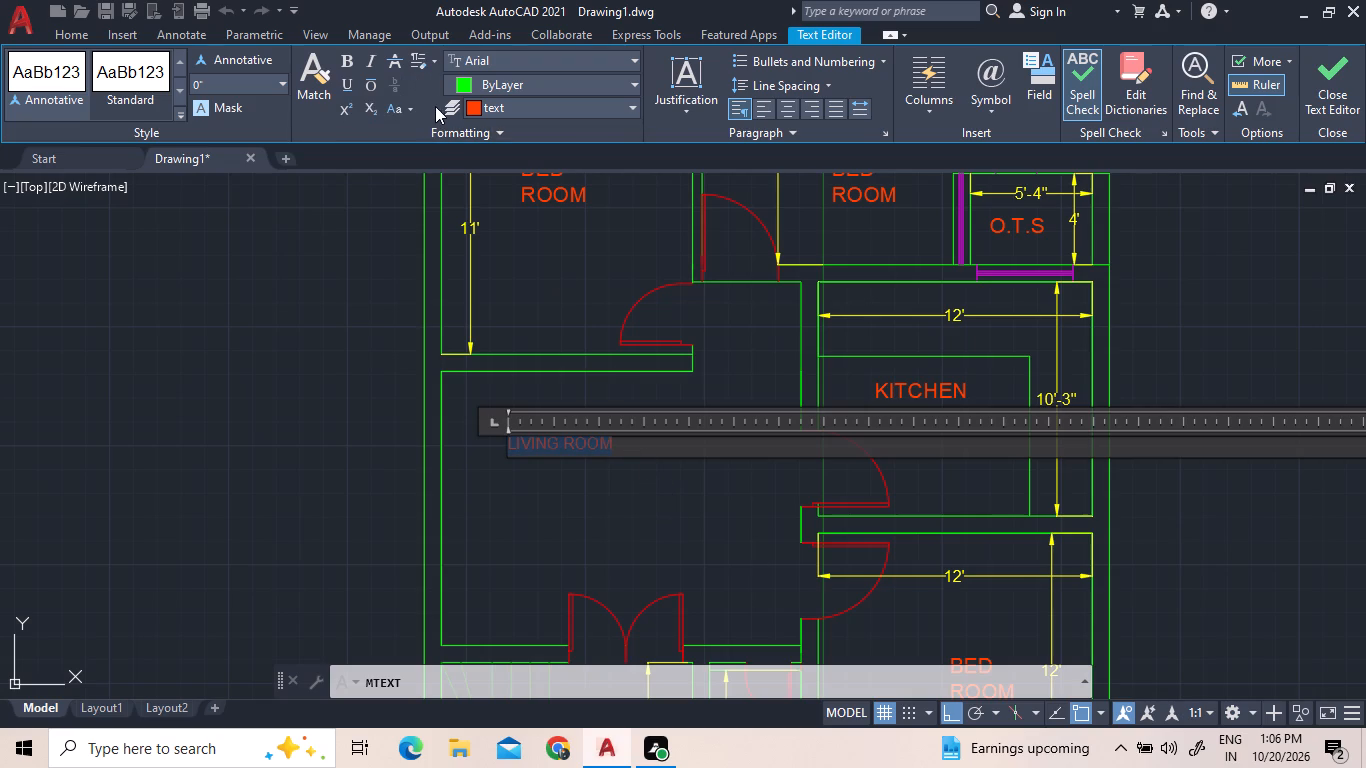
pyautogui.click(282, 83)
pyautogui.click(274, 101)
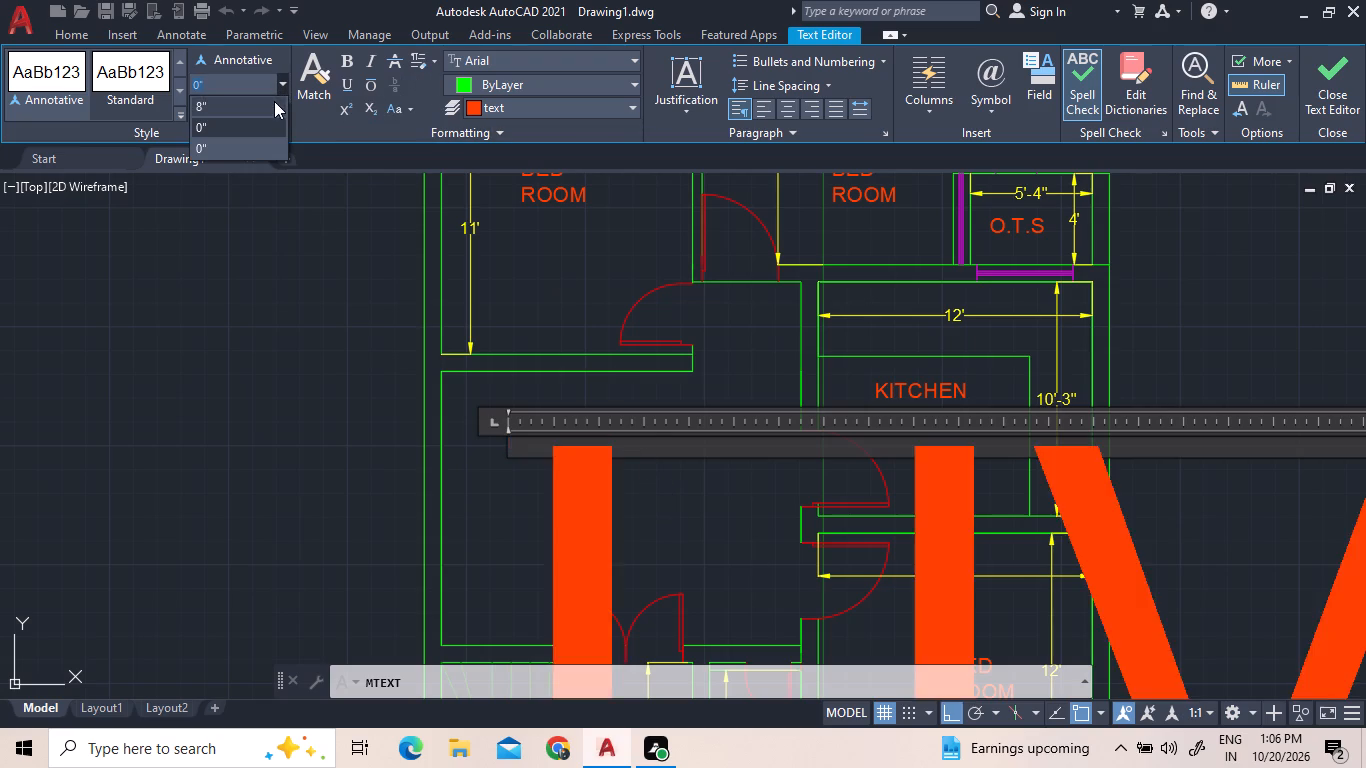
pyautogui.click(318, 356)
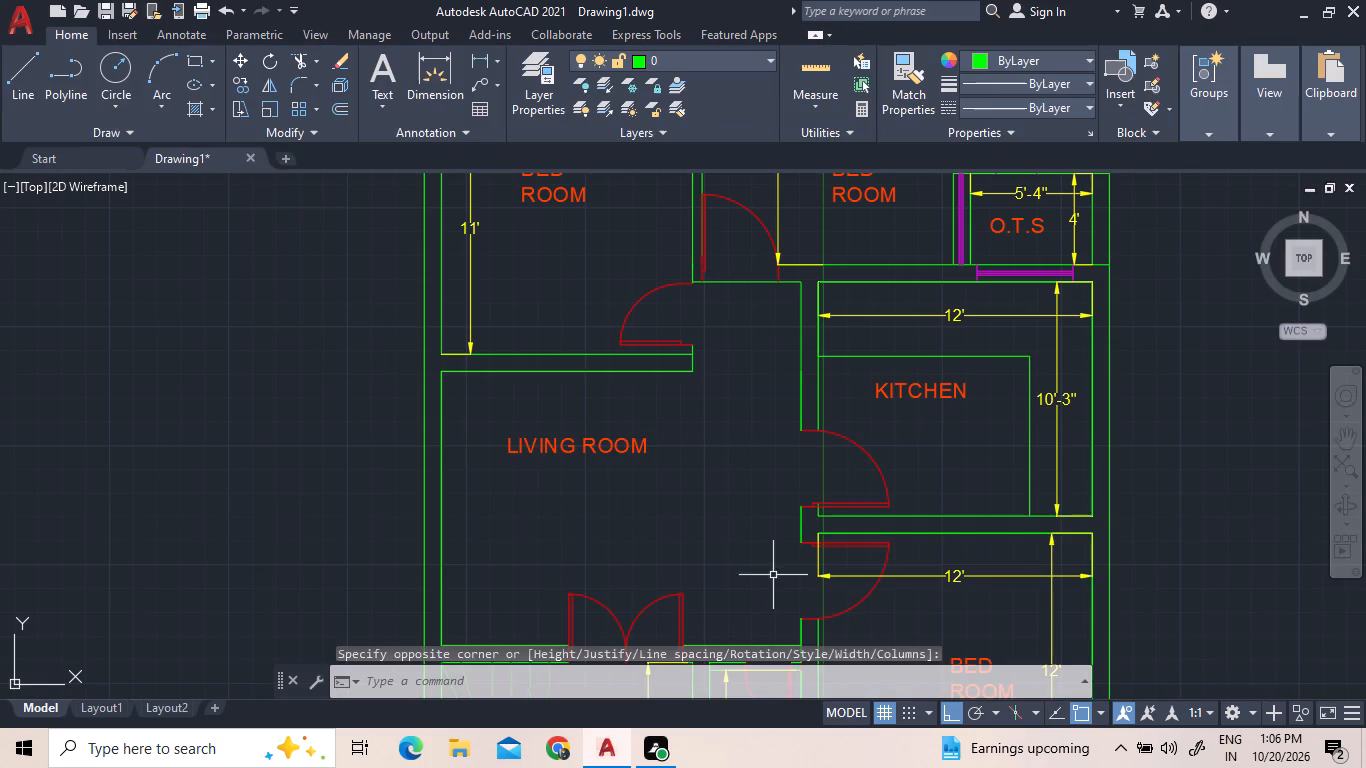
pyautogui.click(640, 438)
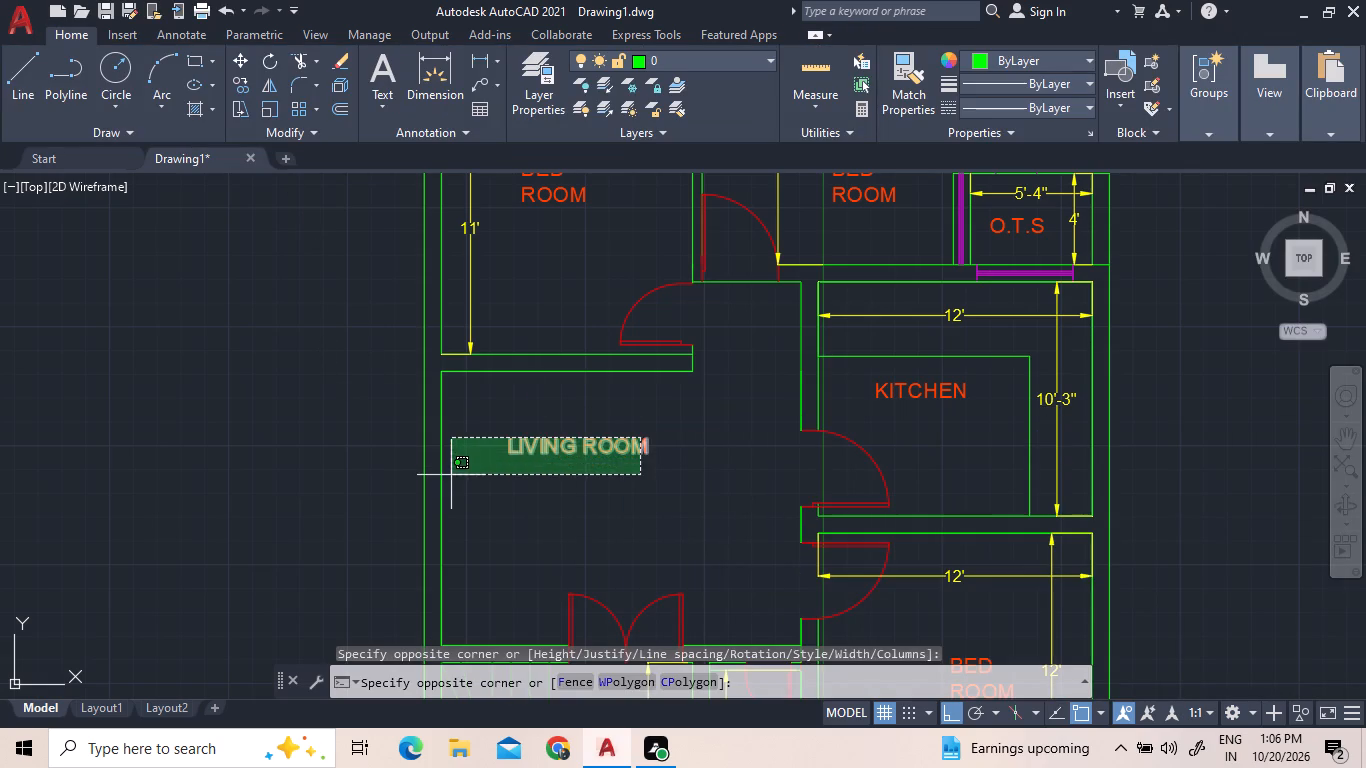
pyautogui.click(452, 477)
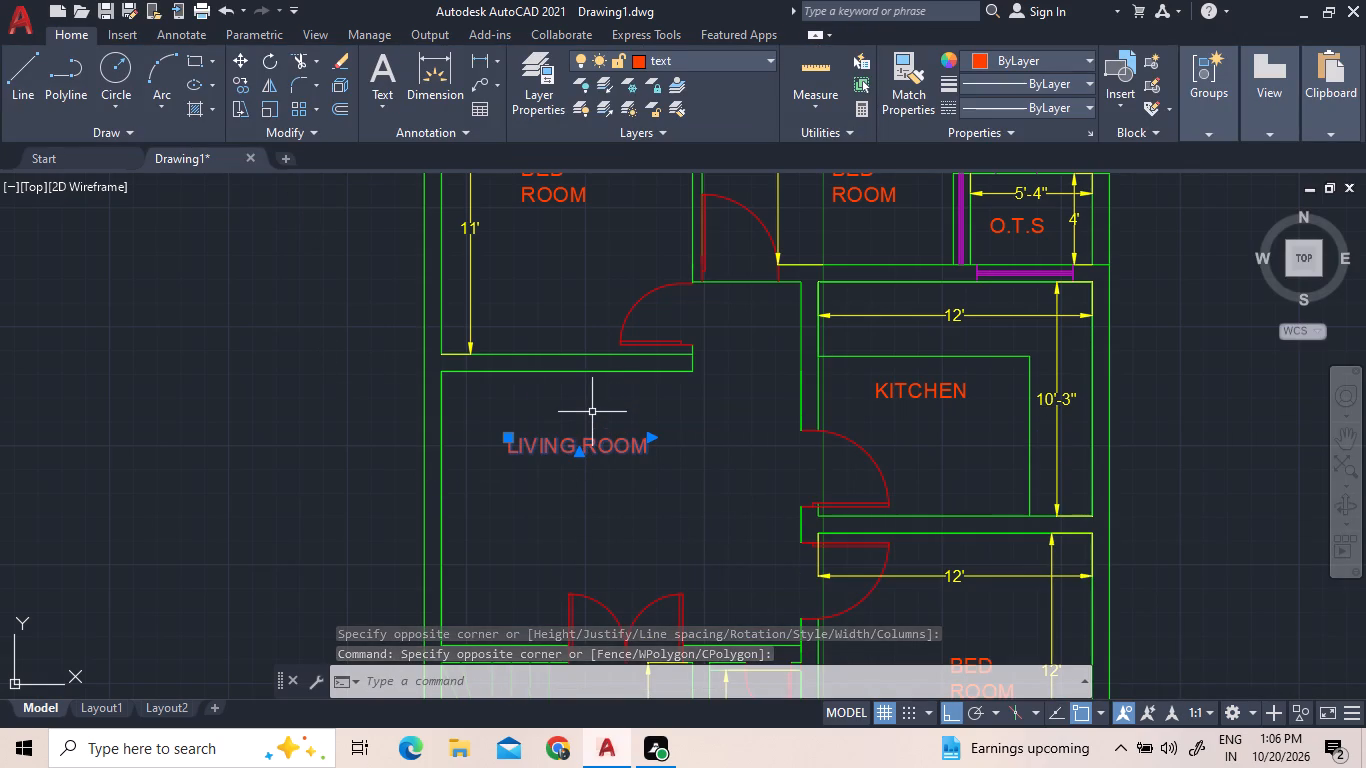
pyautogui.press('Escape')
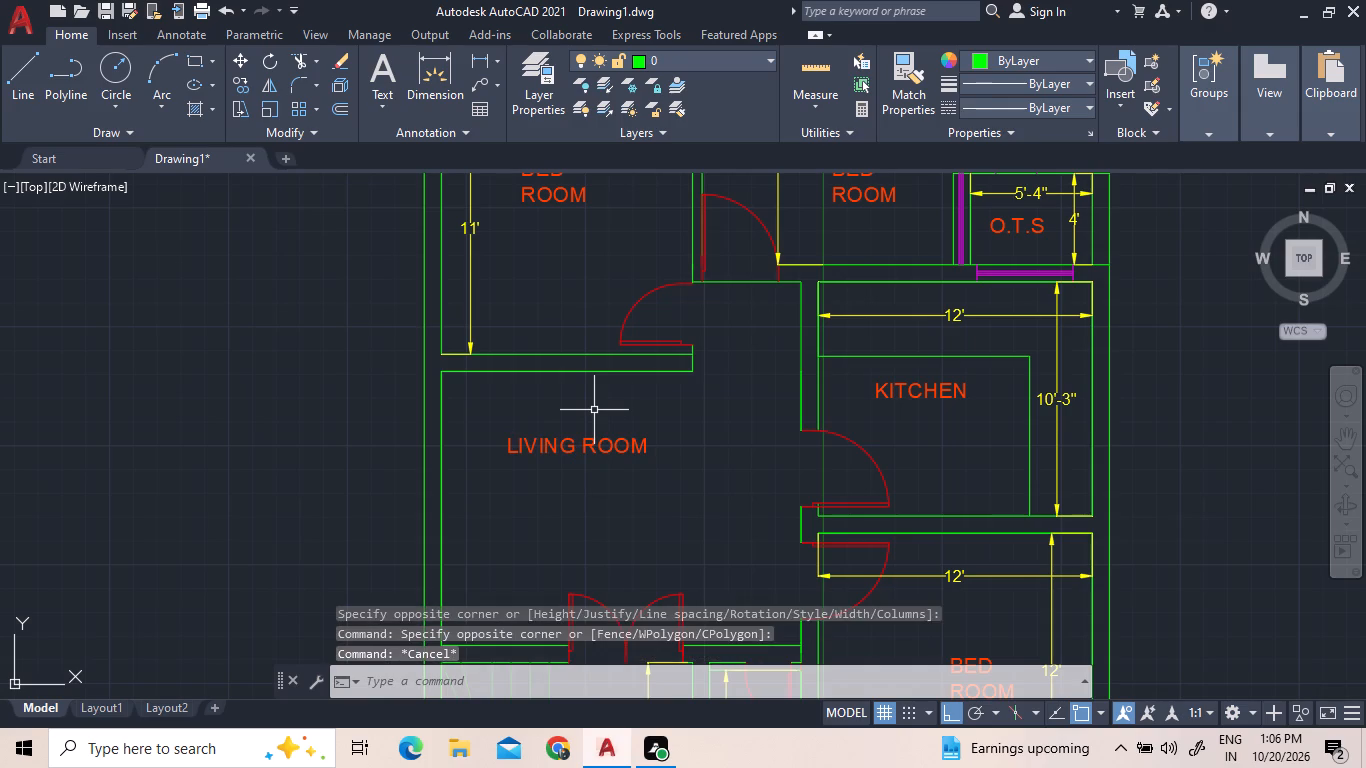
# Make the dim layer current and add linear dimensions for the living room's north-south length and east-west width.
pyautogui.scroll(-2, 618, 415)
pyautogui.scroll(2, 637, 493)
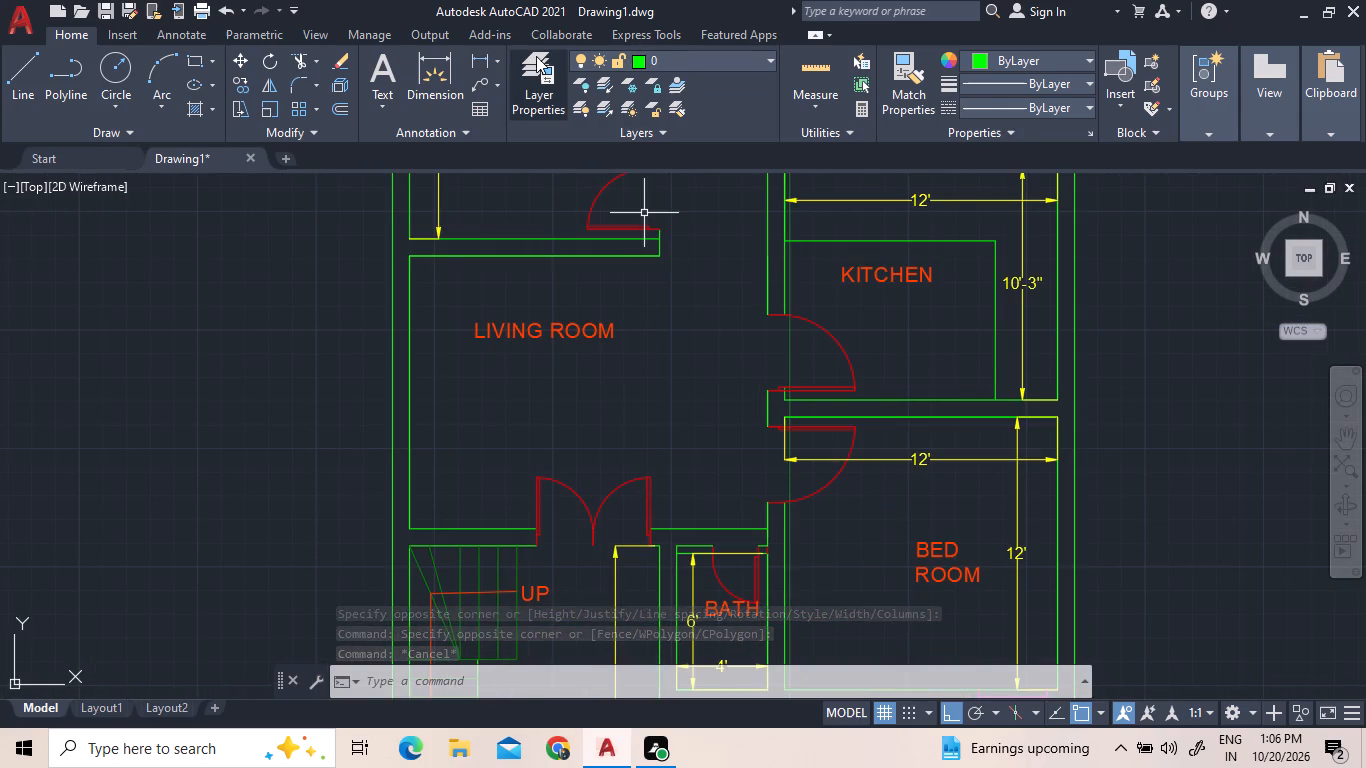
pyautogui.click(639, 58)
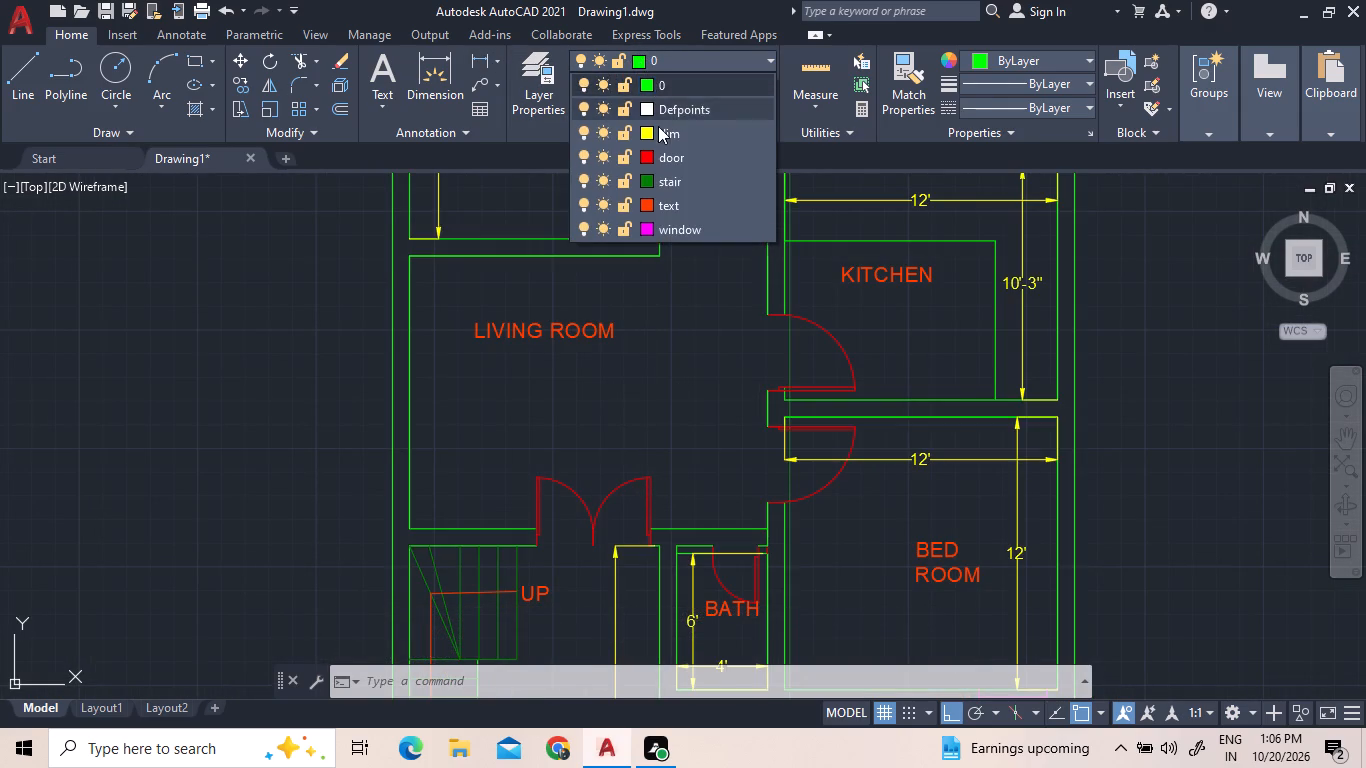
pyautogui.click(660, 133)
pyautogui.click(481, 64)
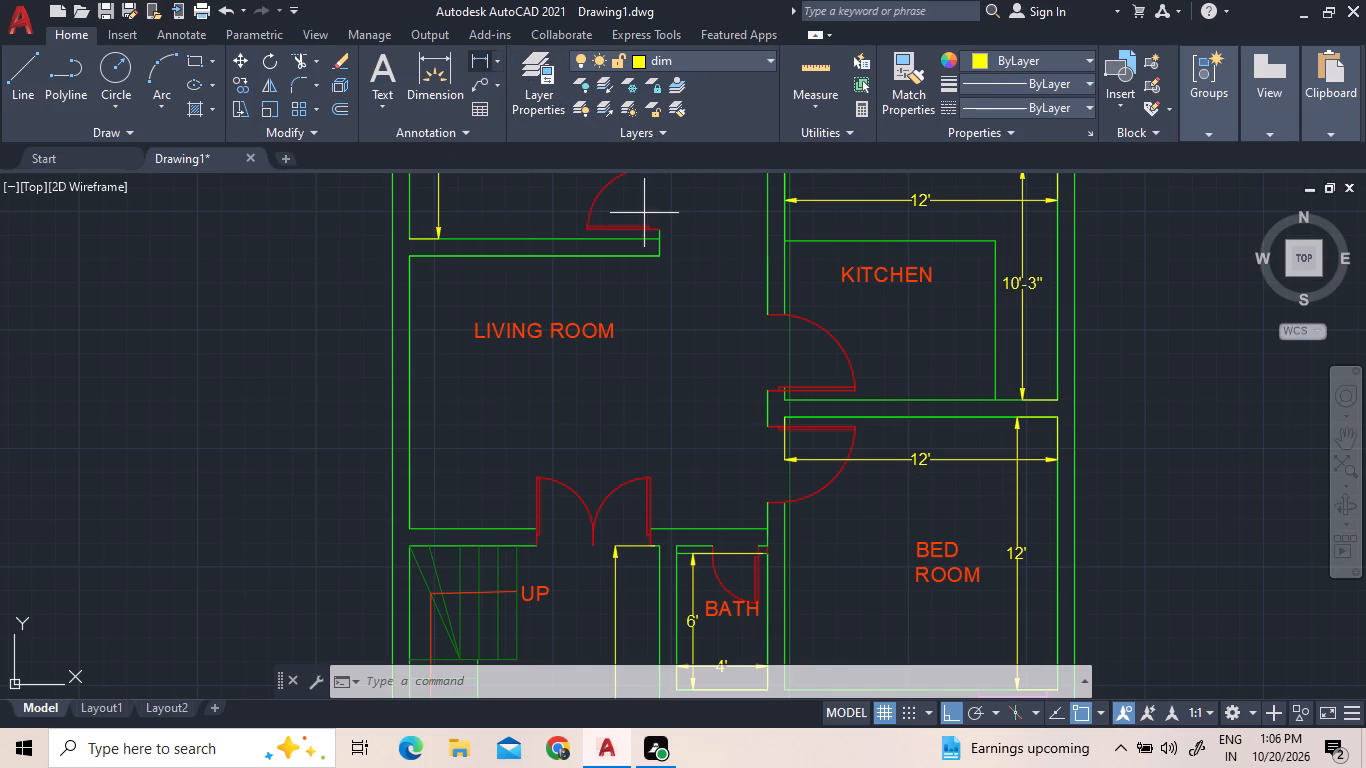
pyautogui.click(412, 253)
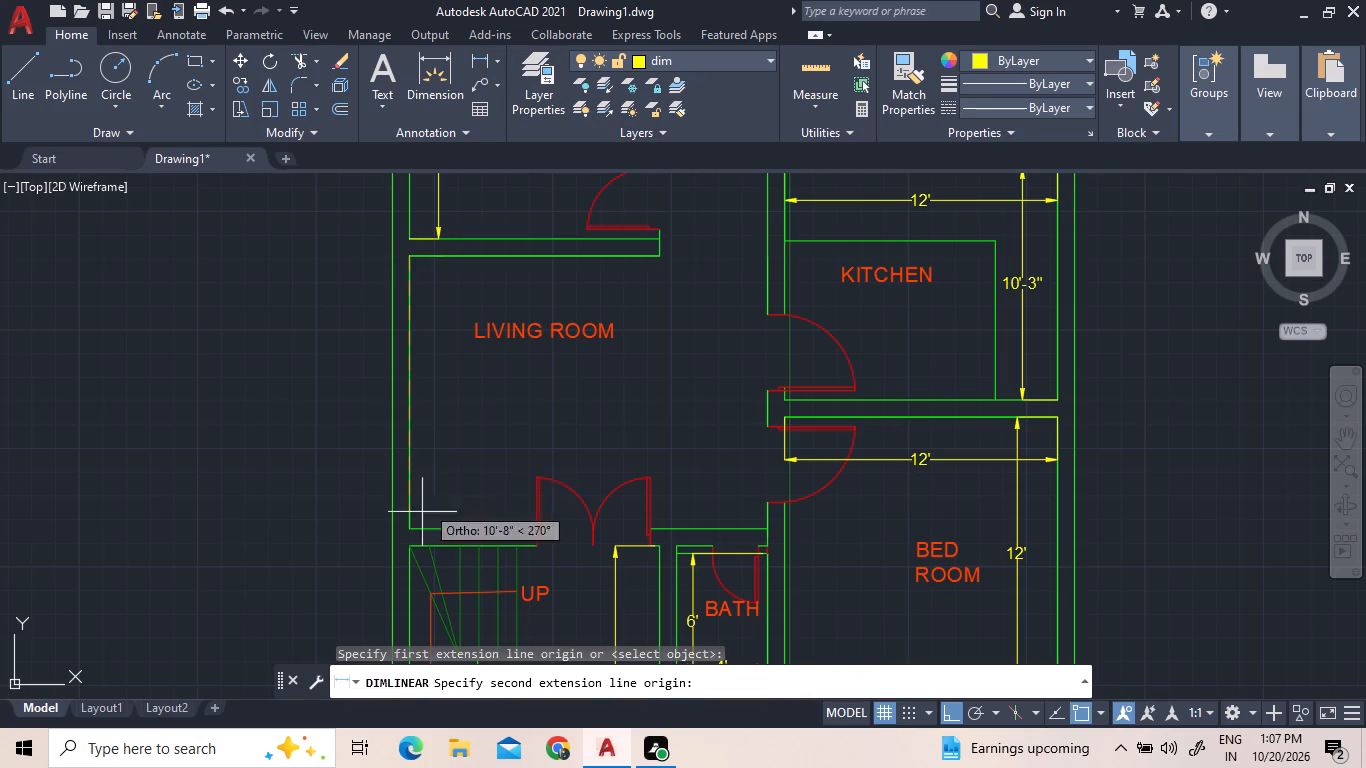
pyautogui.click(410, 523)
pyautogui.click(439, 522)
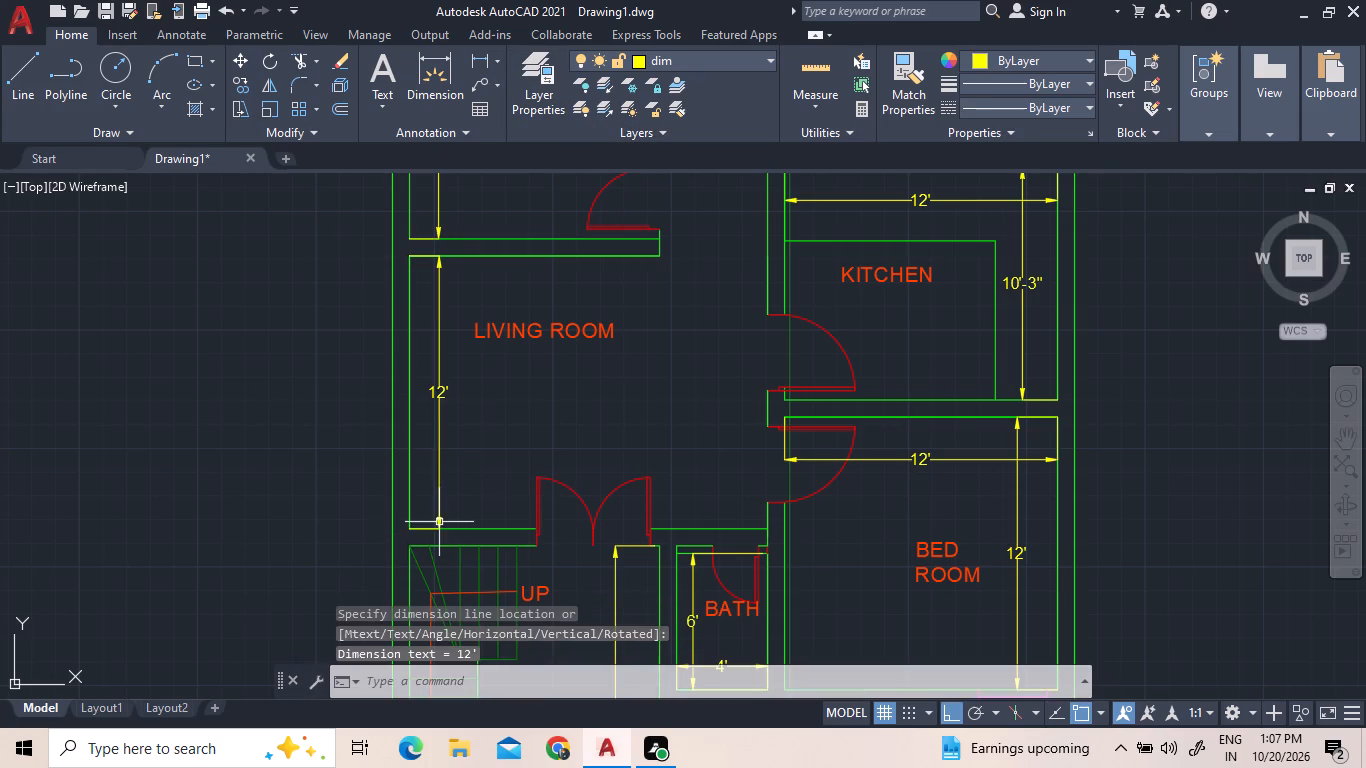
pyautogui.click(478, 57)
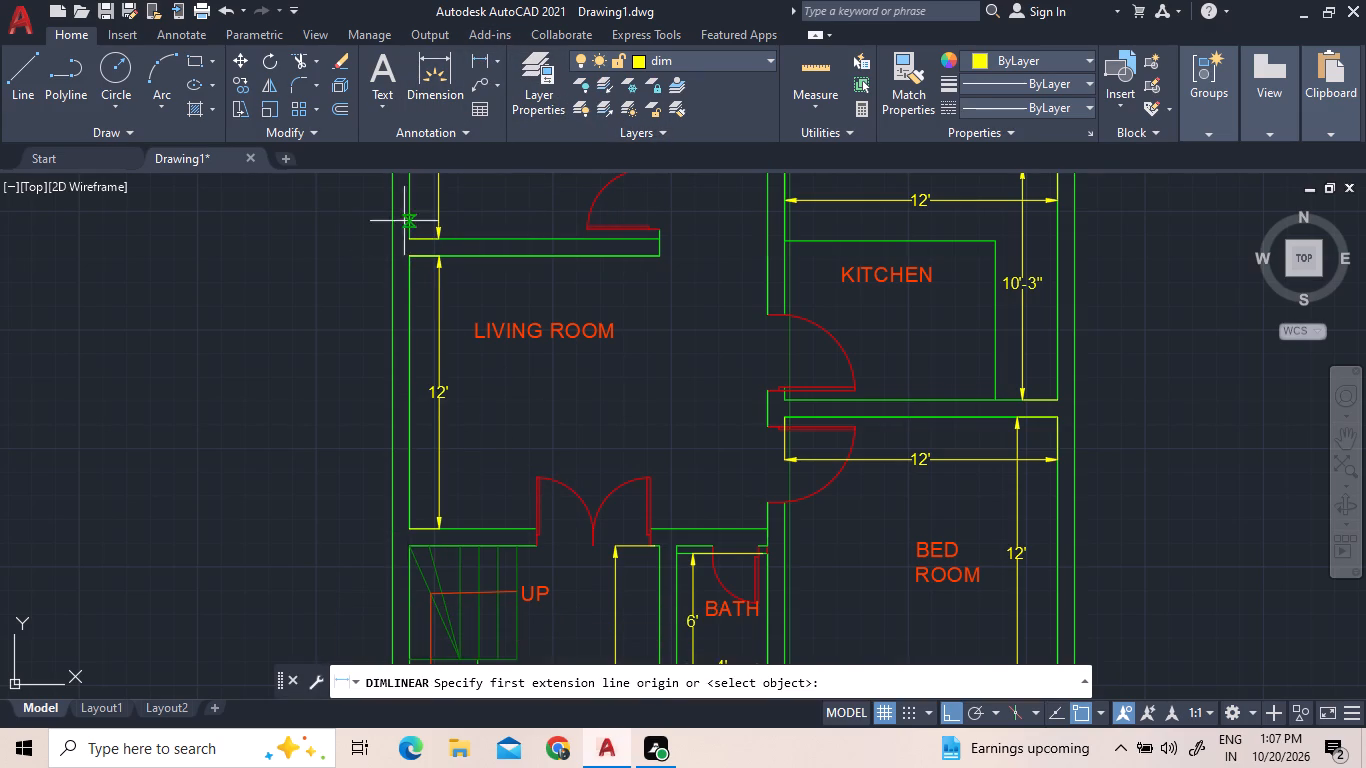
pyautogui.click(404, 256)
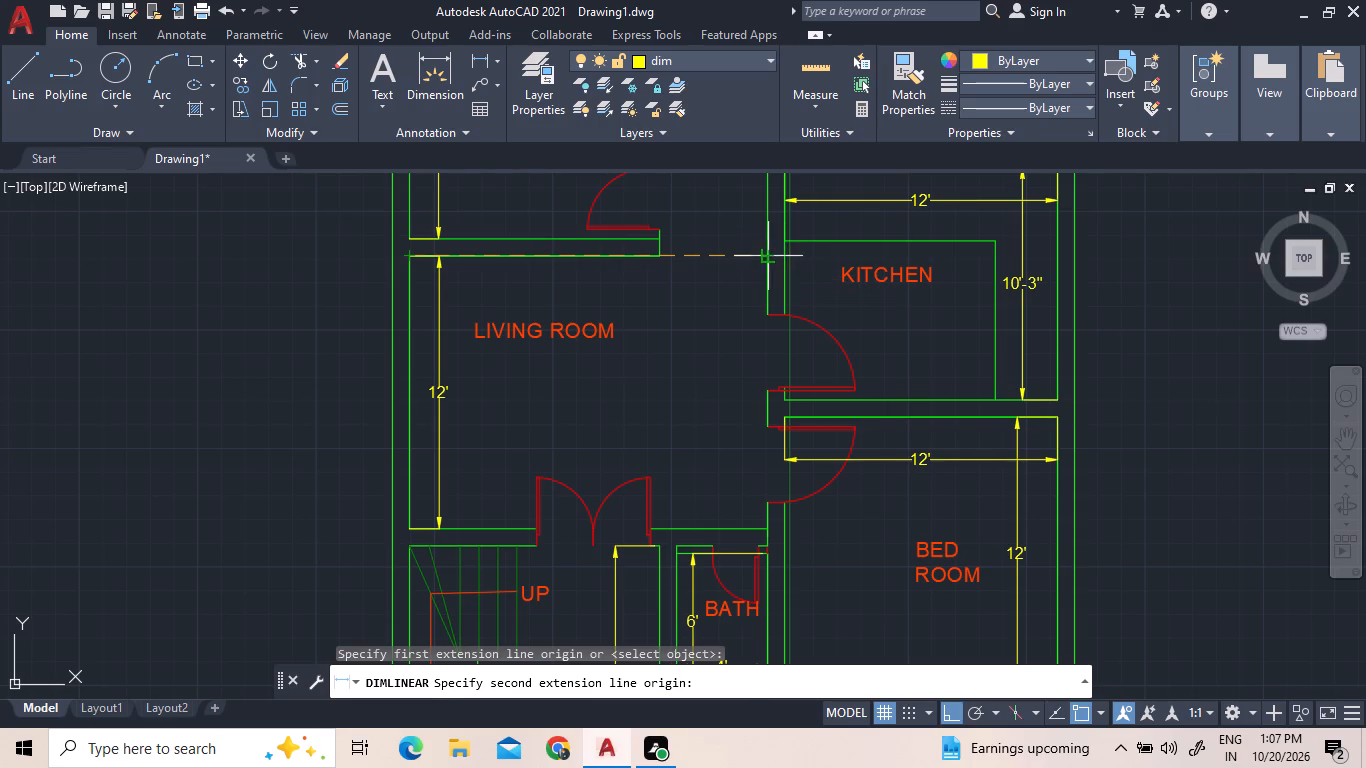
pyautogui.click(766, 259)
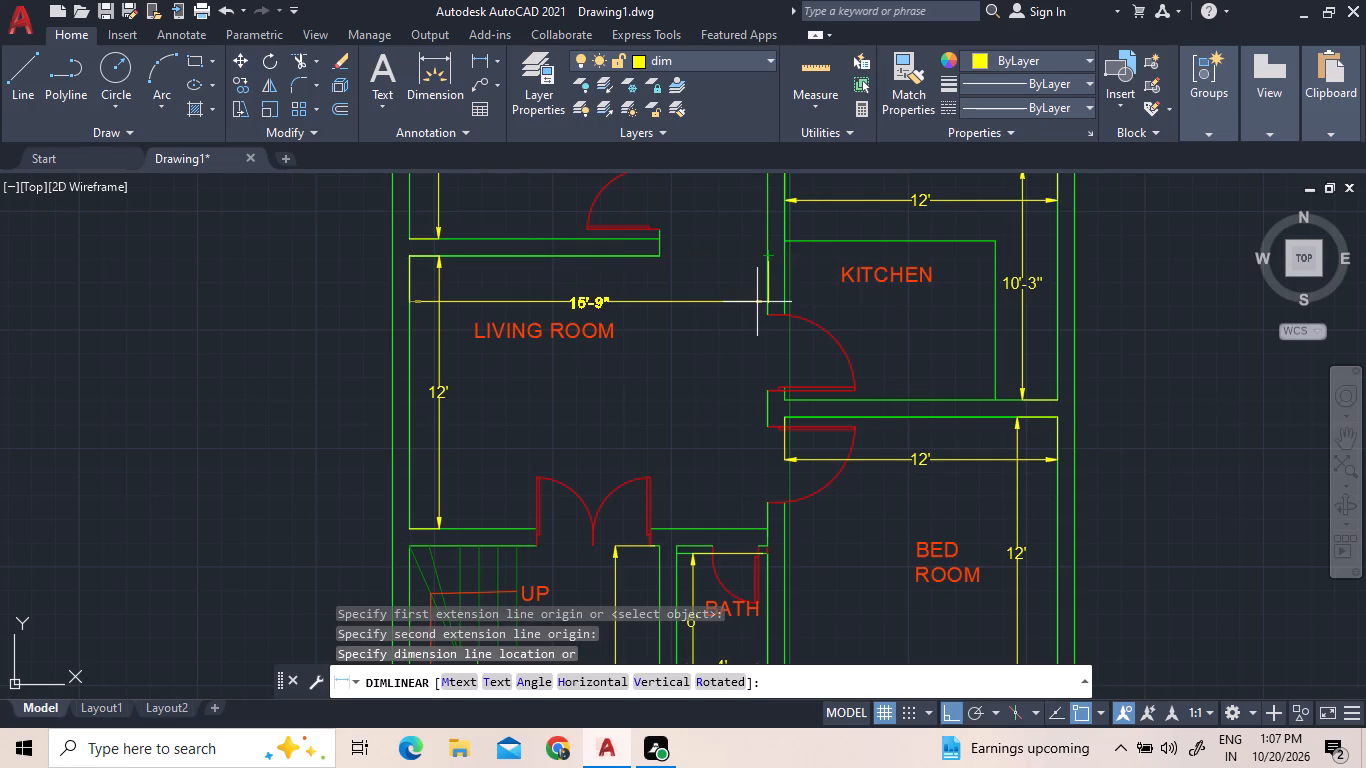
pyautogui.click(757, 302)
# Look over the southern rooms and the whole plan to check the doors and their labels.
pyautogui.scroll(-1, 756, 302)
pyautogui.scroll(-1, 822, 352)
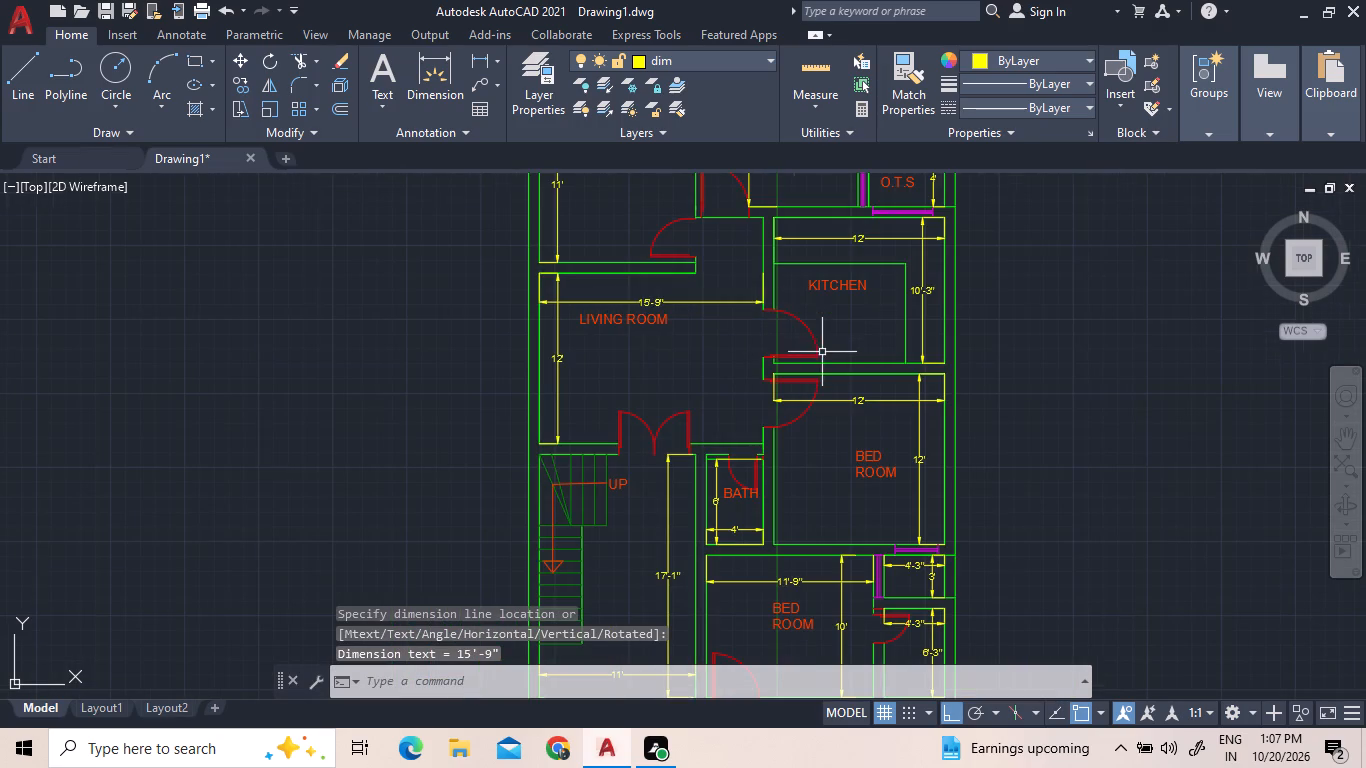
pyautogui.scroll(1, 907, 567)
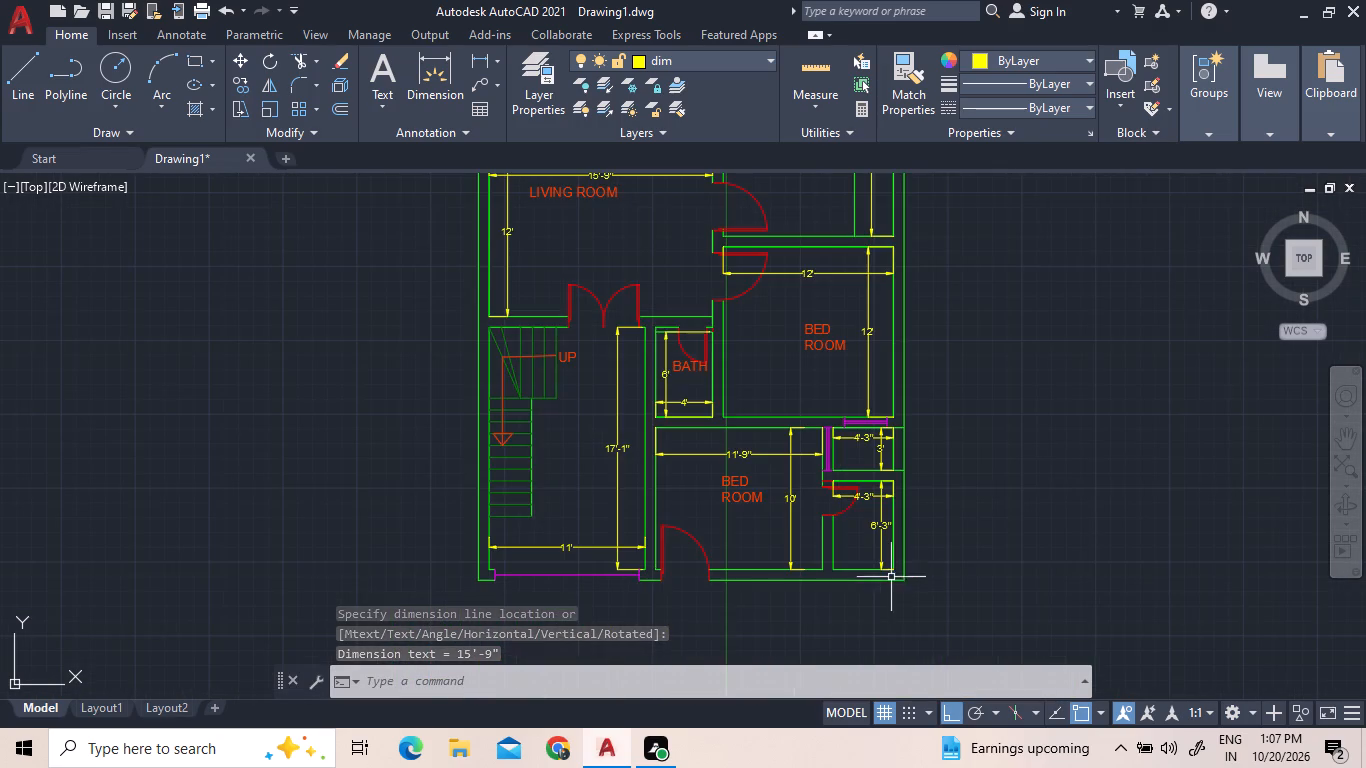
pyautogui.scroll(2, 876, 592)
pyautogui.scroll(-3, 850, 583)
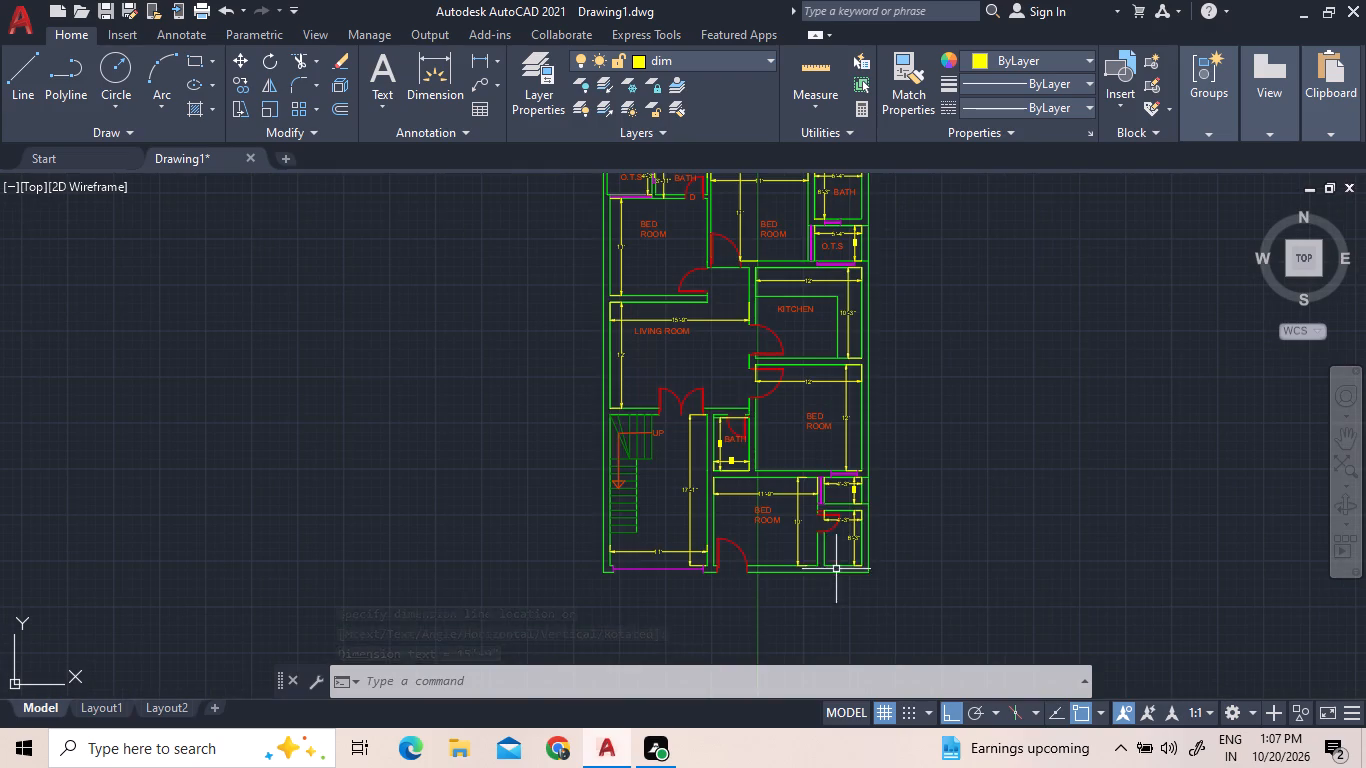
pyautogui.scroll(2, 810, 407)
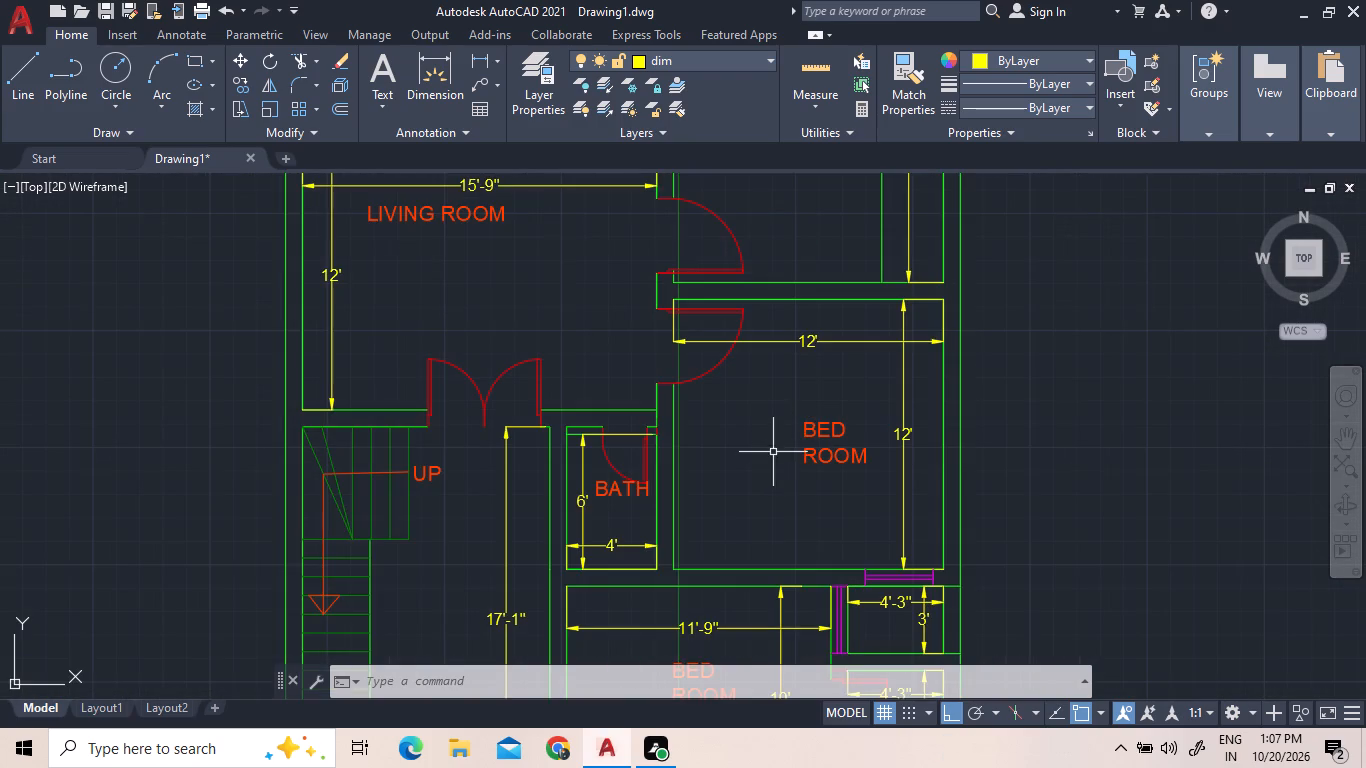
pyautogui.scroll(2, 770, 454)
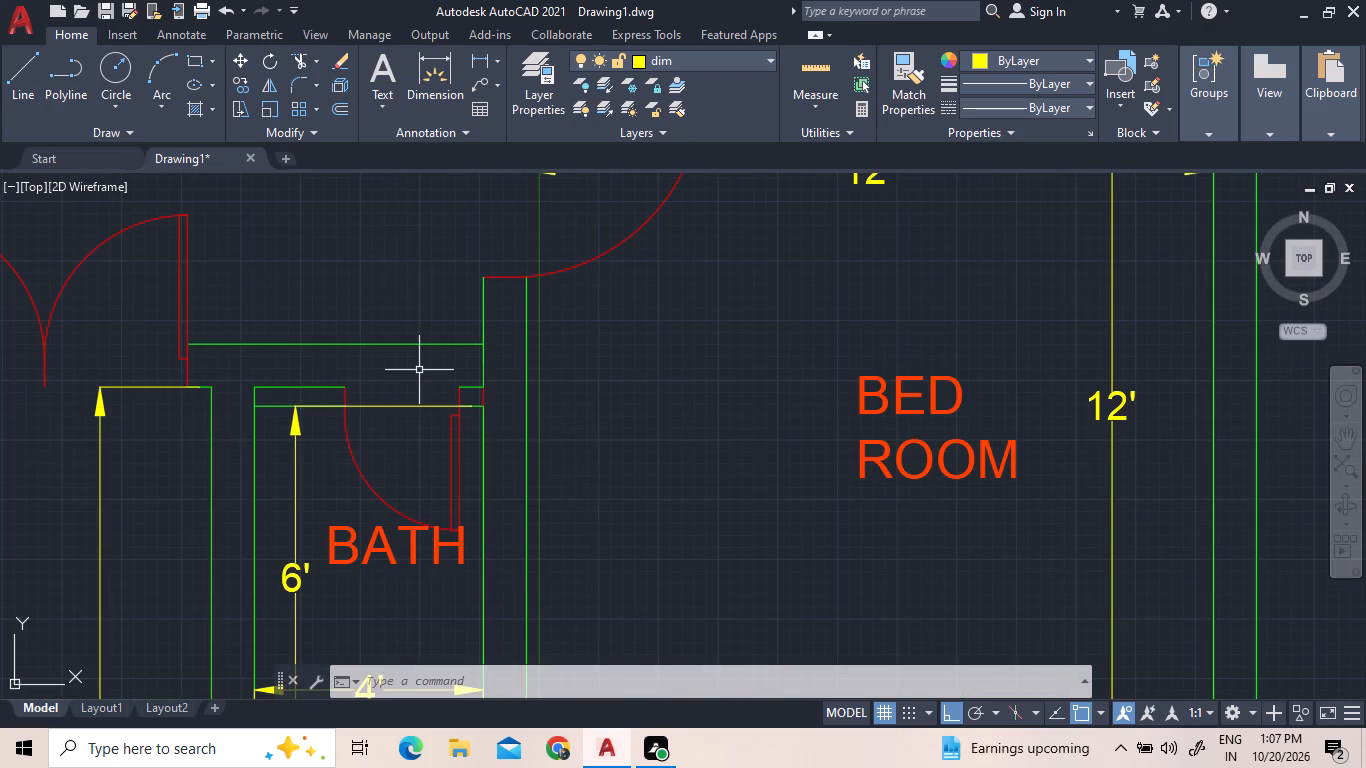
pyautogui.scroll(-5, 420, 370)
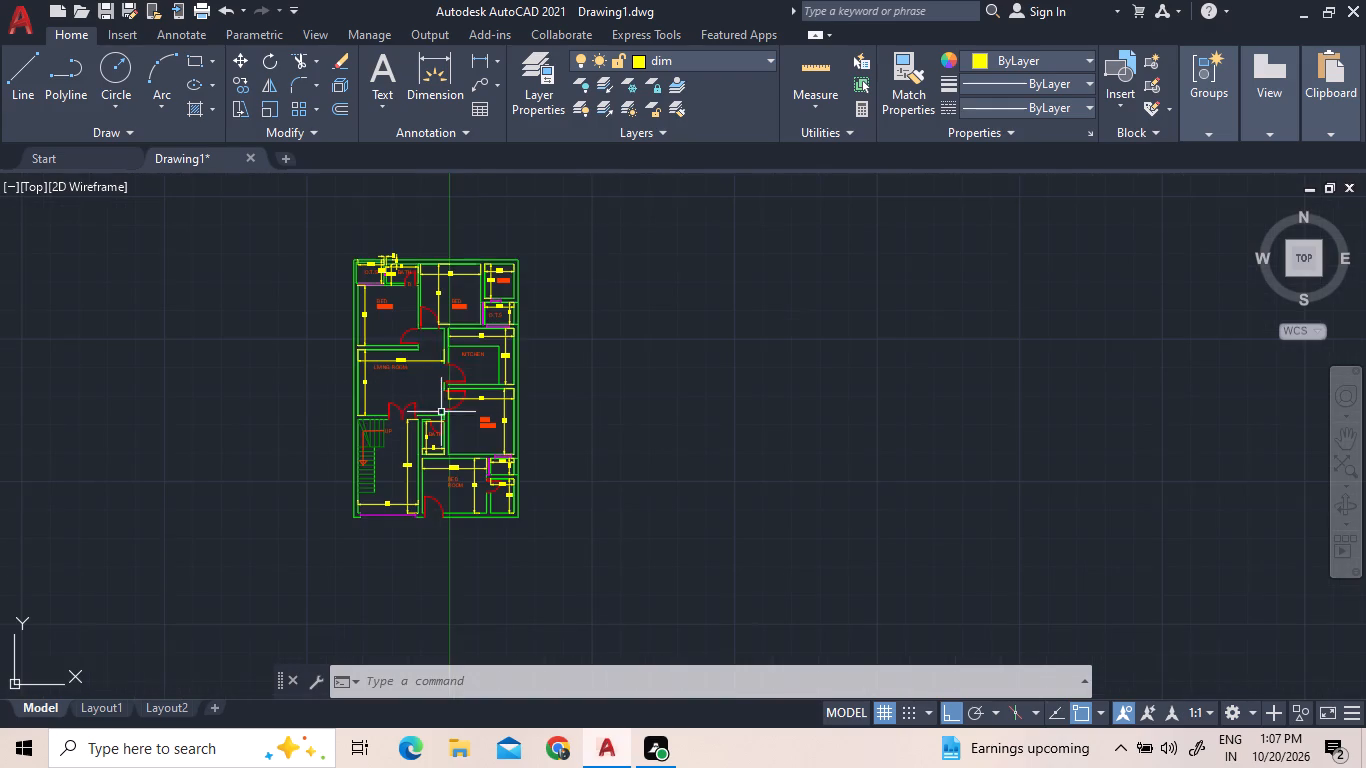
# Copy the D label from the northwest bath door to the doors of the two northern bedrooms, with ortho off.
pyautogui.scroll(2, 404, 219)
pyautogui.scroll(3, 355, 353)
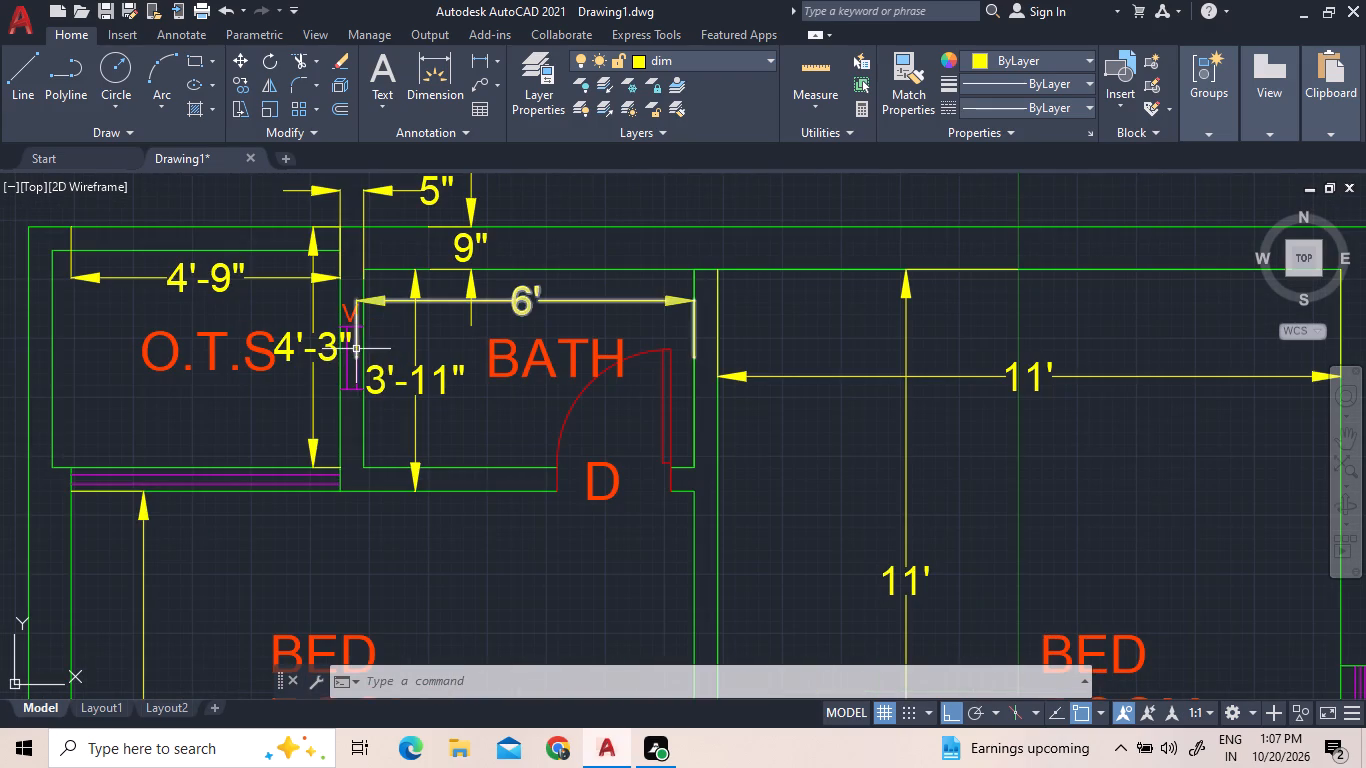
pyautogui.click(611, 488)
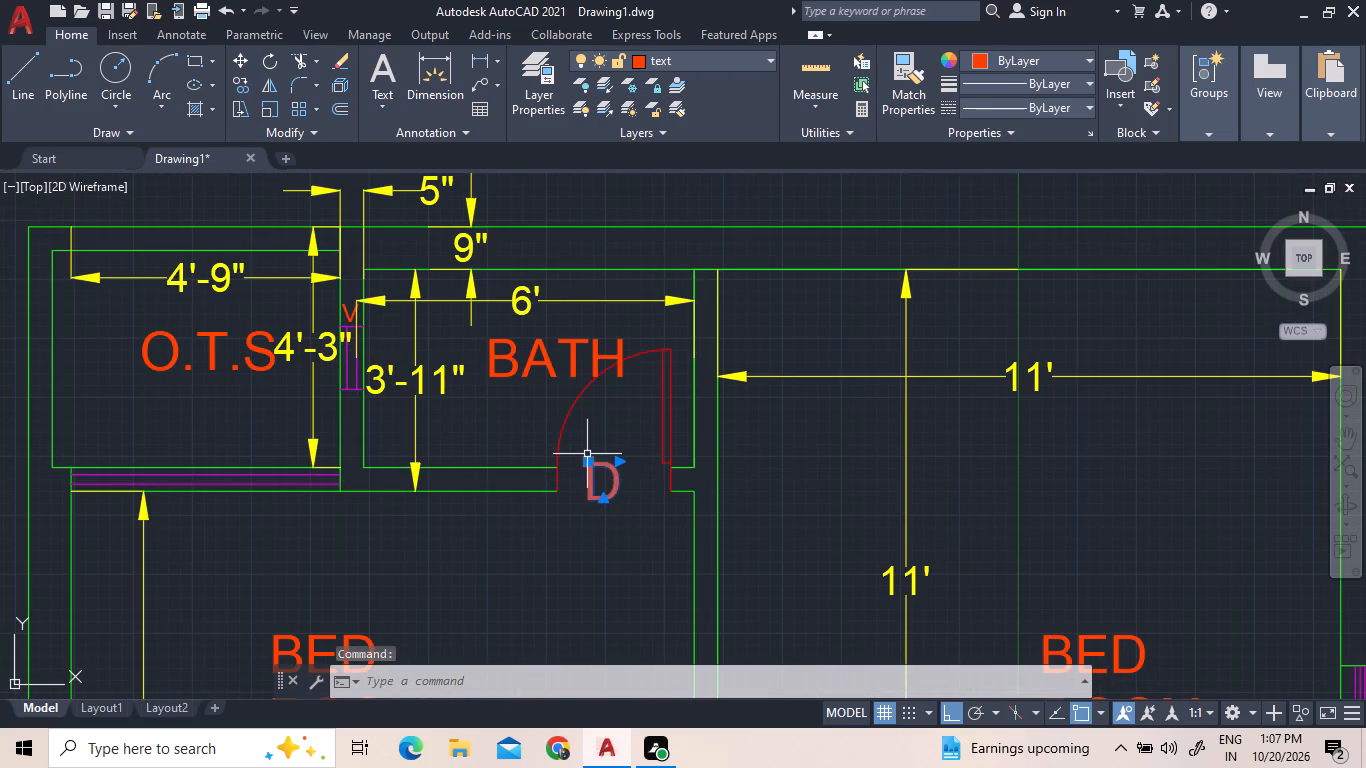
pyautogui.rightClick(587, 446)
pyautogui.click(660, 400)
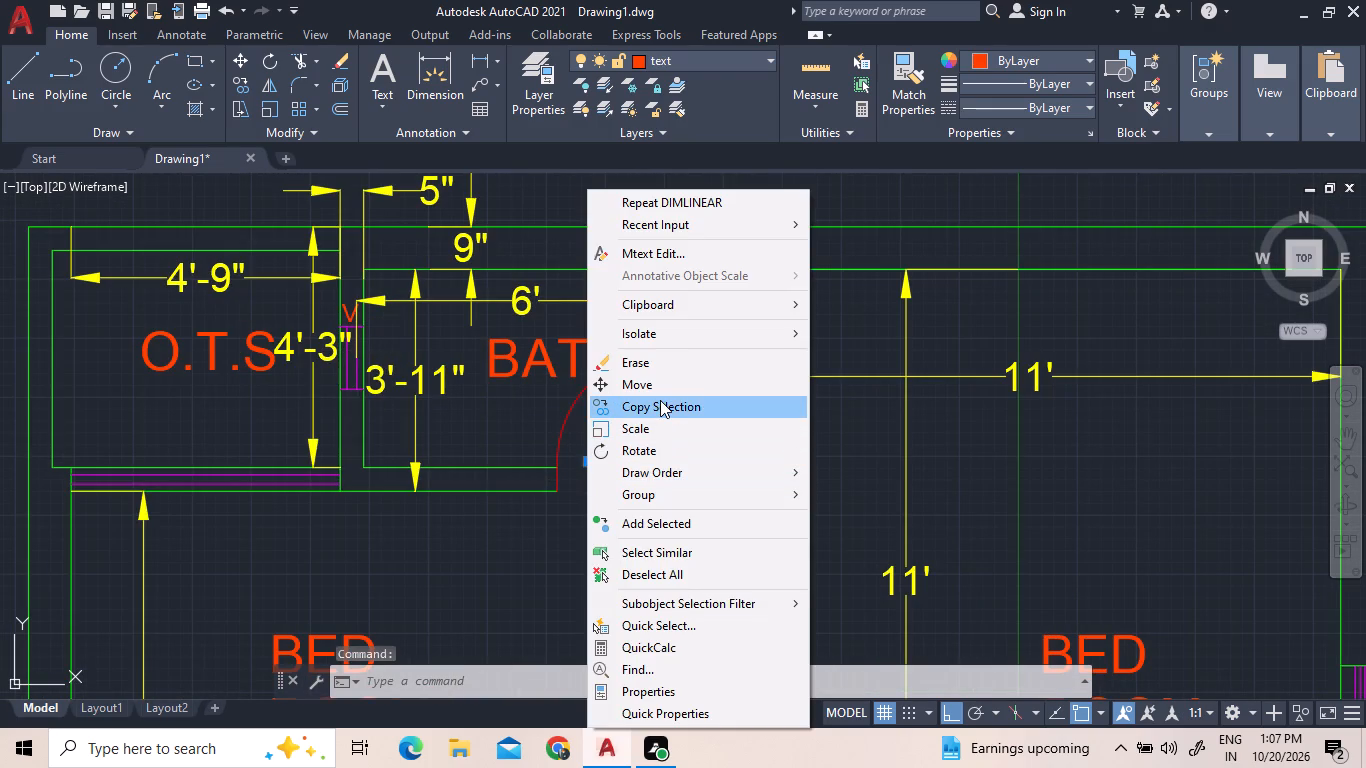
pyautogui.click(563, 517)
pyautogui.scroll(-2, 817, 238)
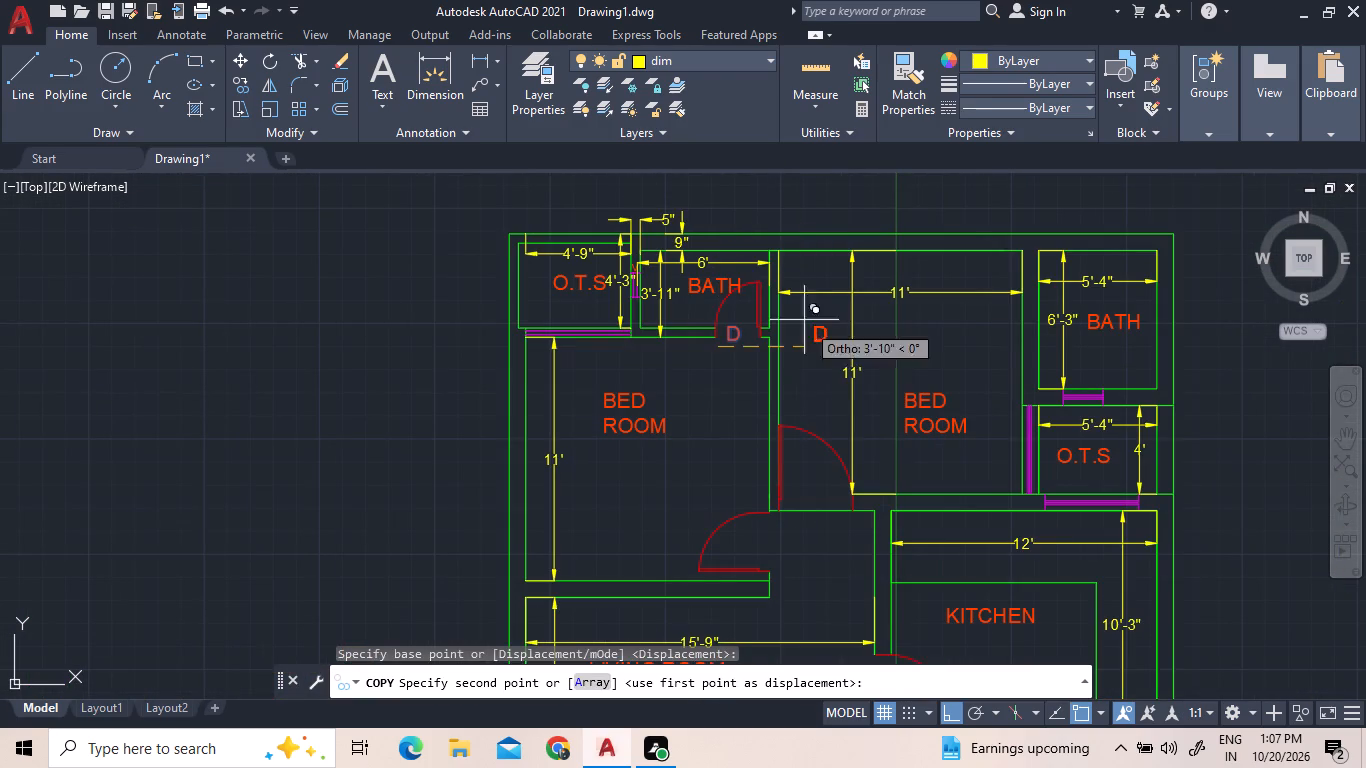
pyautogui.scroll(2, 841, 544)
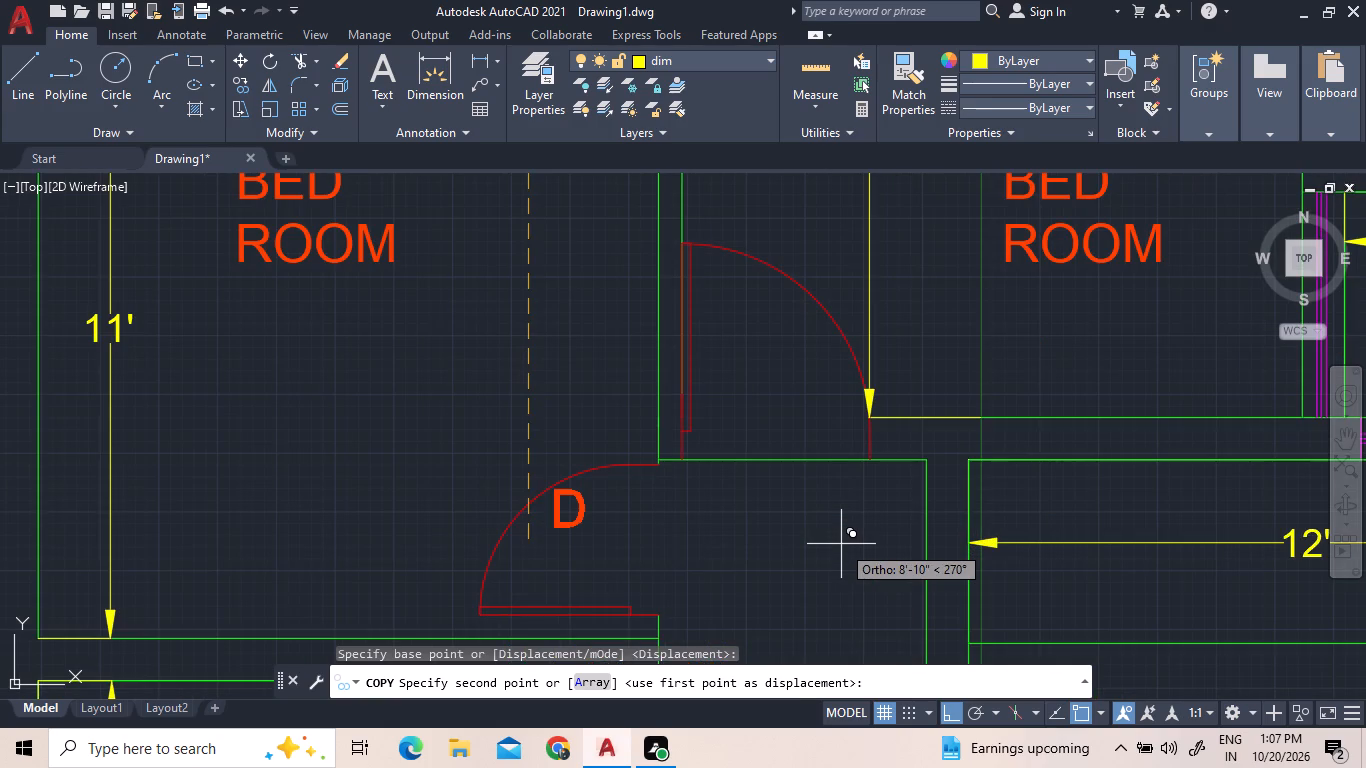
pyautogui.press('F8')
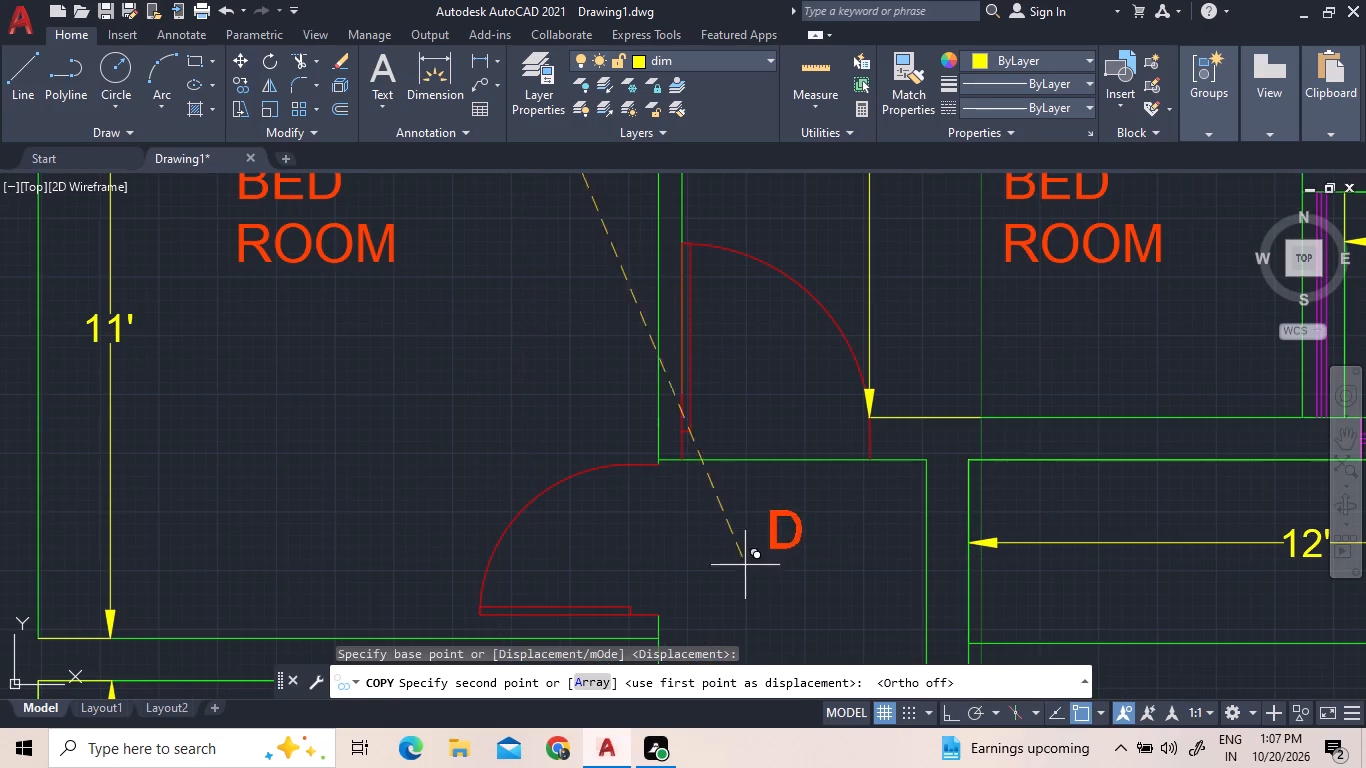
pyautogui.click(606, 567)
pyautogui.scroll(-1, 698, 456)
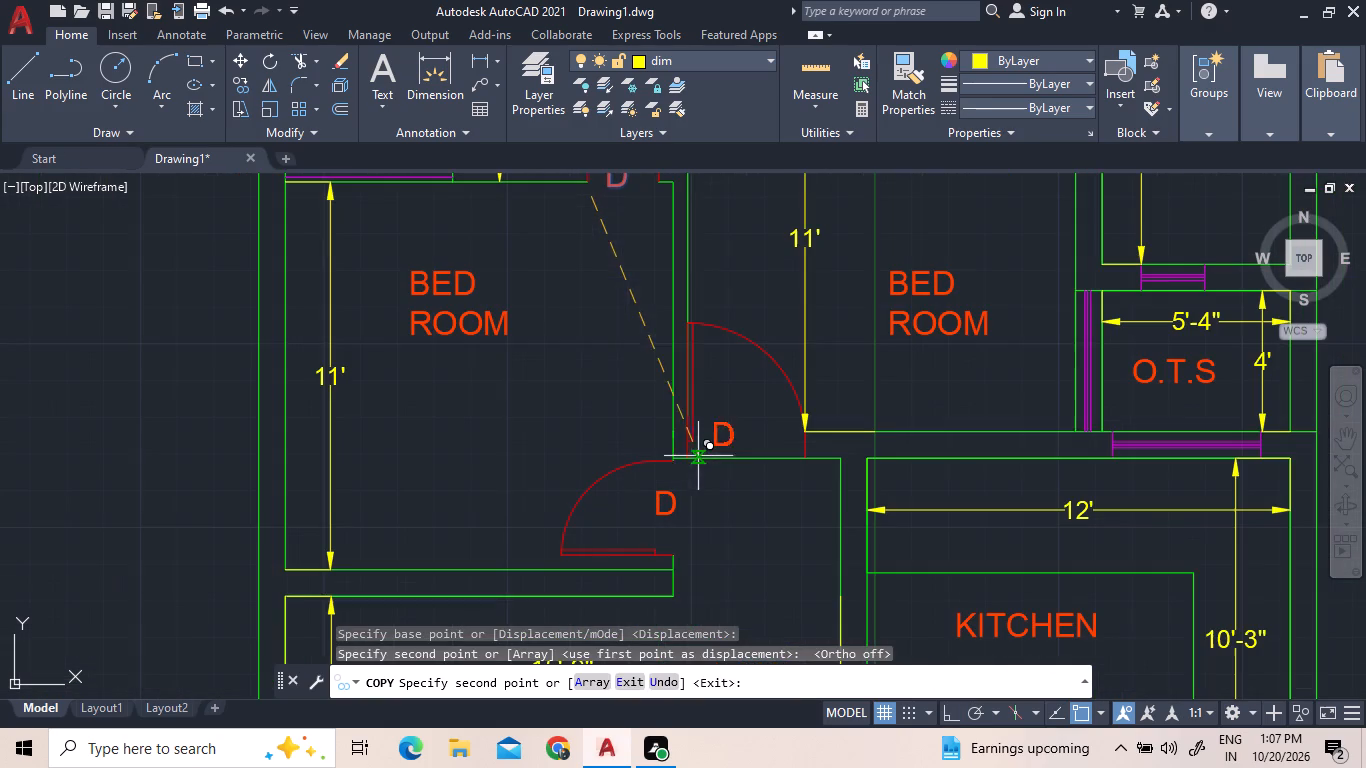
pyautogui.scroll(1, 721, 458)
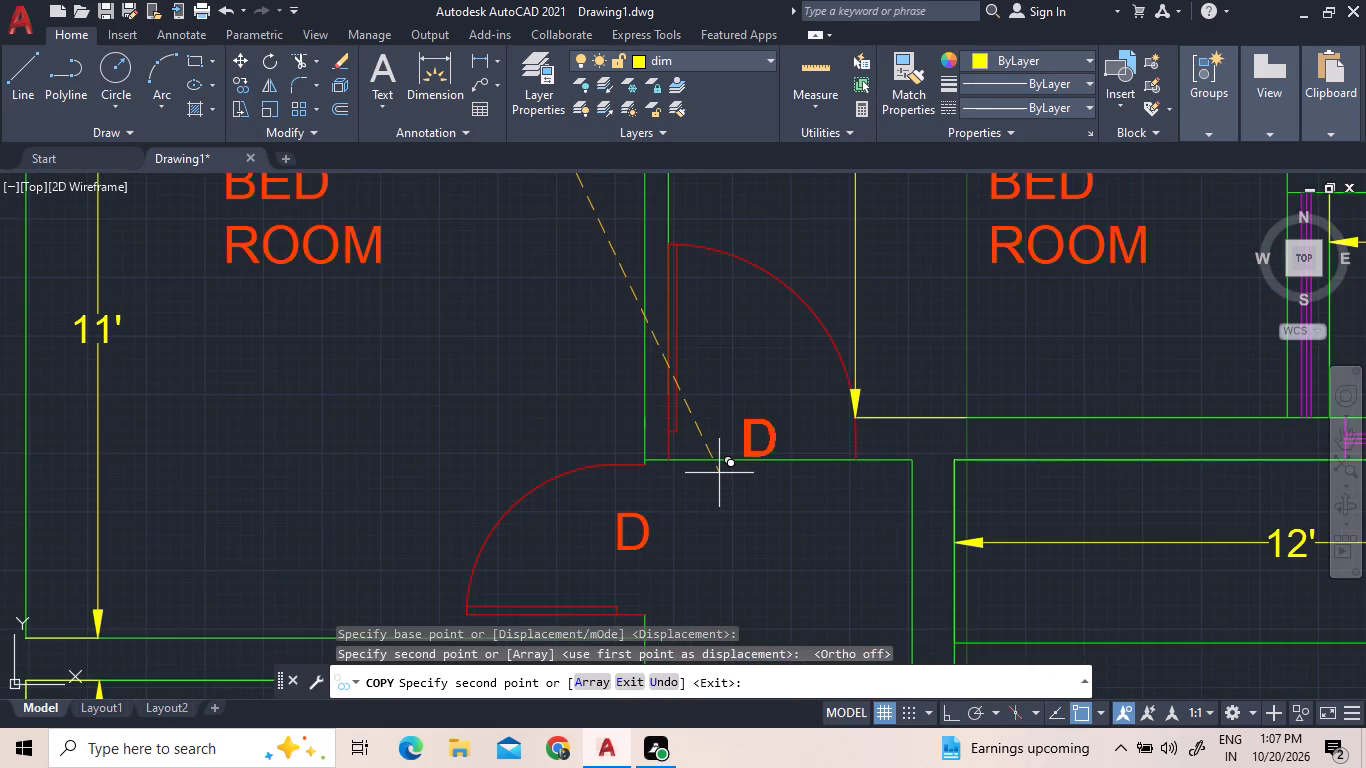
pyautogui.click(716, 464)
# Place further D copies at the kitchen door, the 12' by 12' bedroom door, the living room's double door and the 4' by 6' bath door.
pyautogui.scroll(-2, 567, 425)
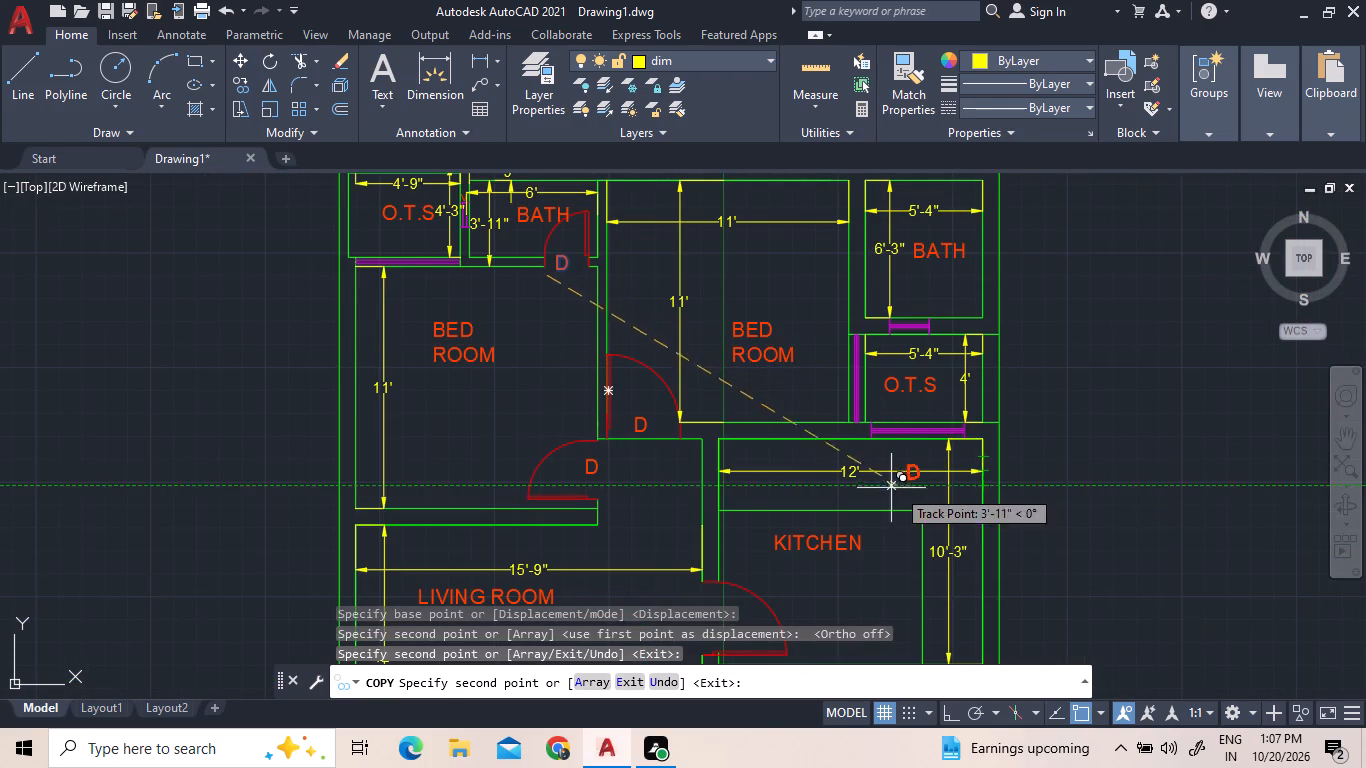
pyautogui.scroll(1, 795, 556)
pyautogui.scroll(-2, 800, 510)
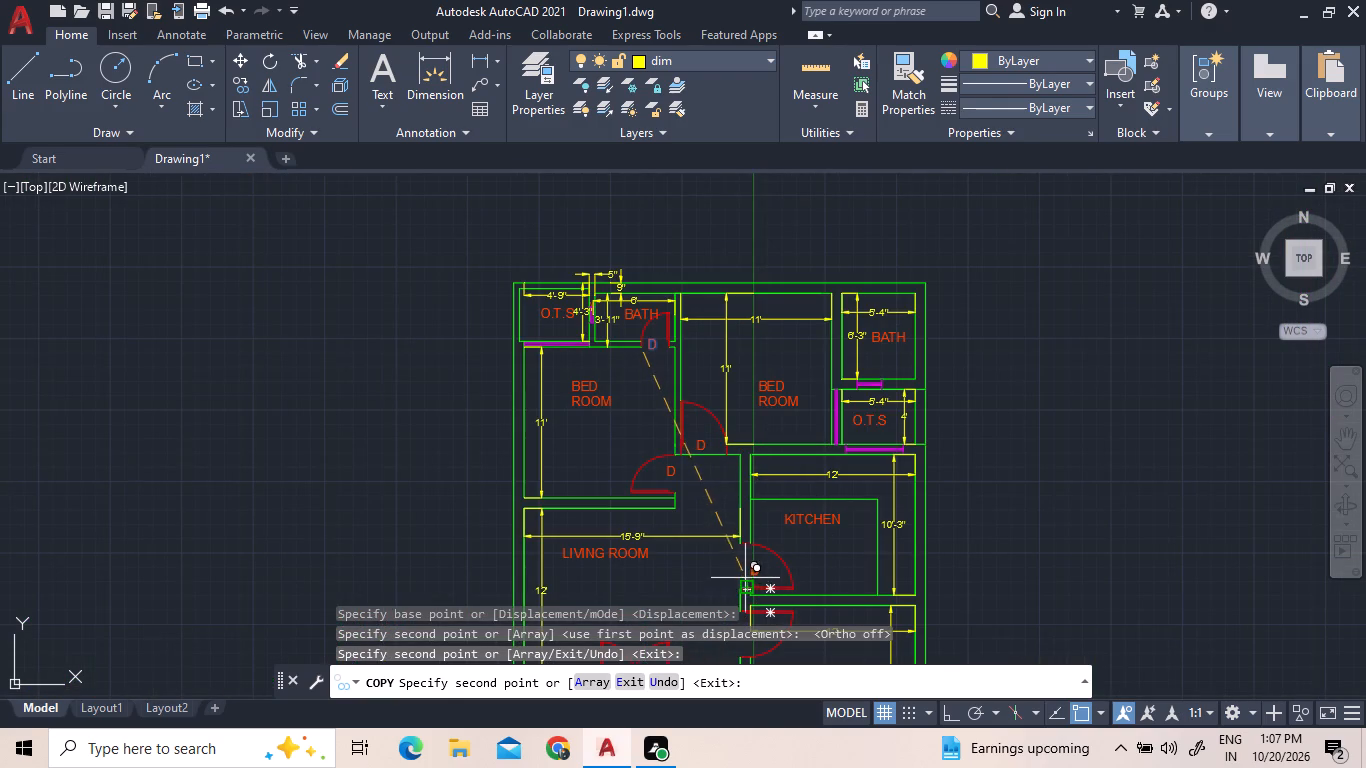
pyautogui.scroll(2, 745, 574)
pyautogui.click(721, 572)
pyautogui.scroll(-2, 796, 348)
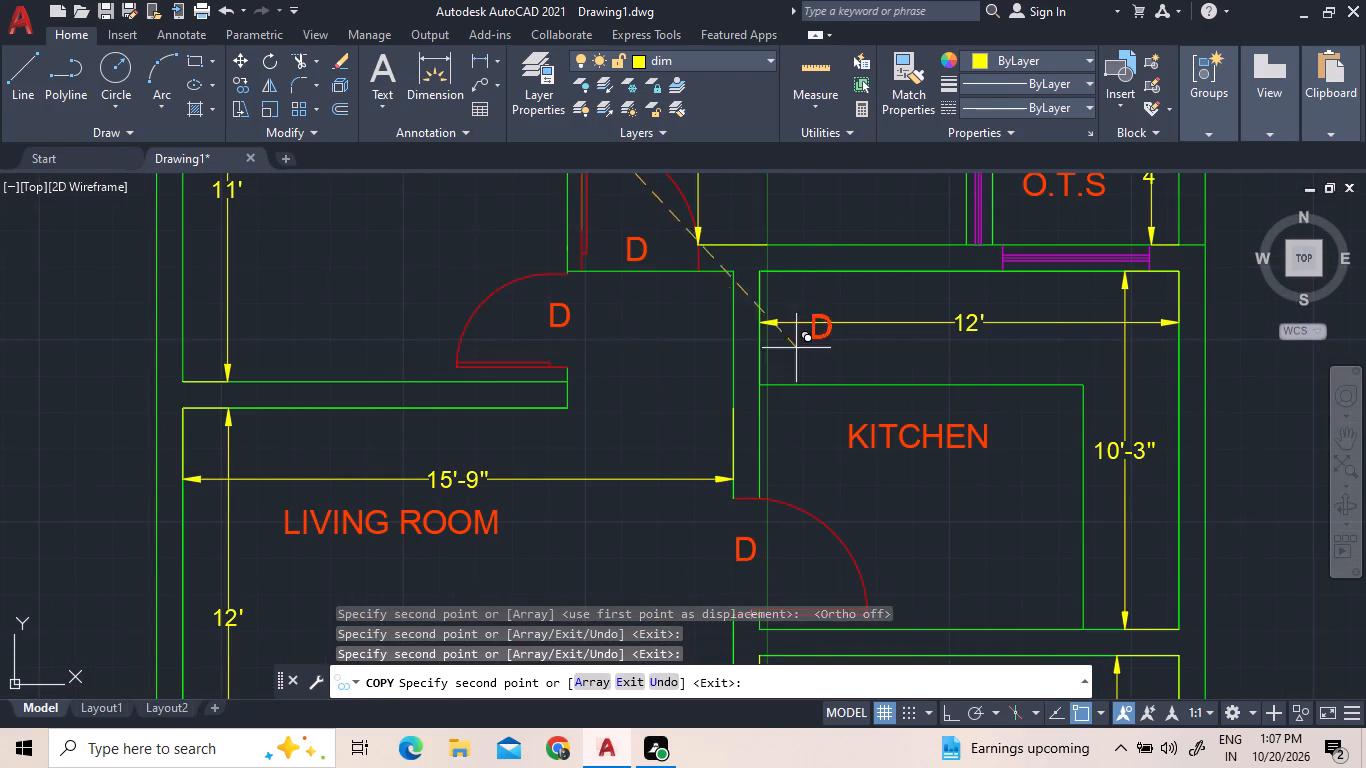
pyautogui.scroll(-1, 796, 347)
pyautogui.scroll(3, 779, 488)
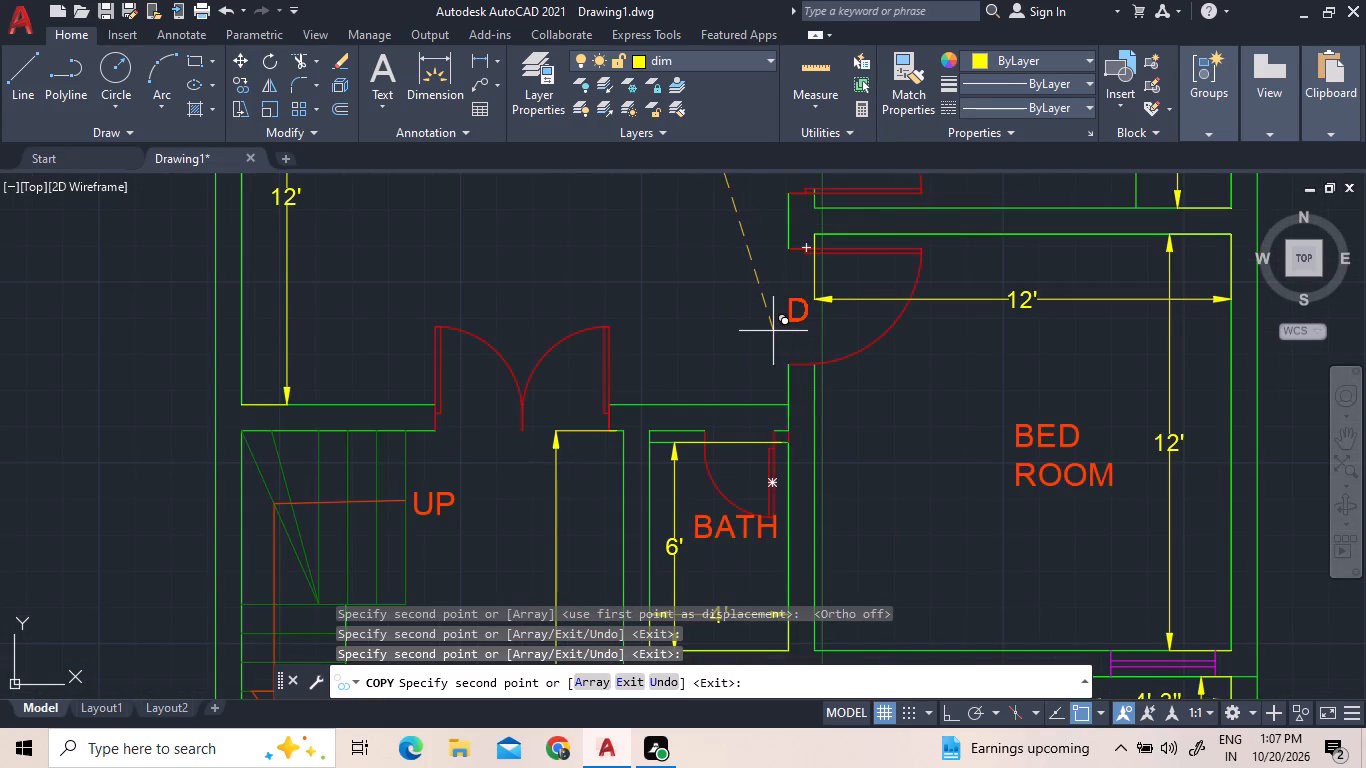
pyautogui.click(775, 332)
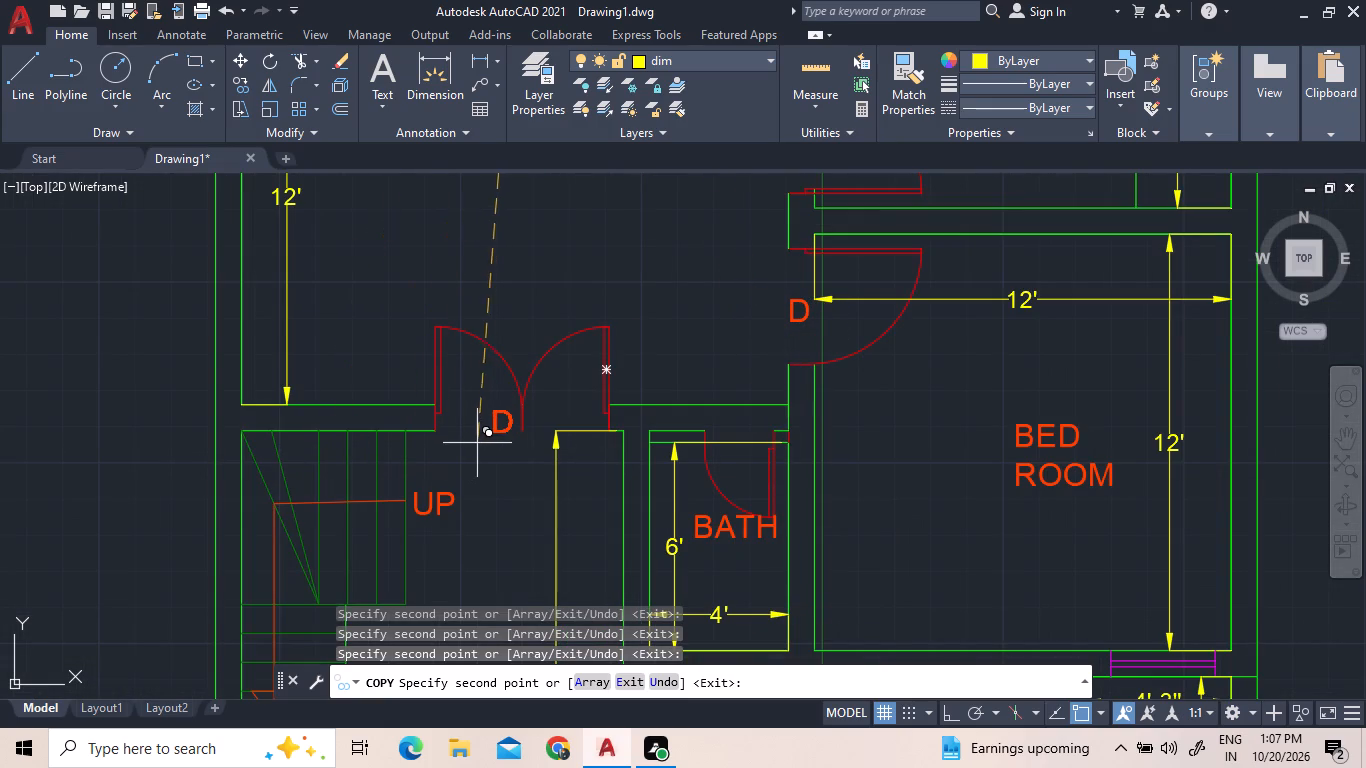
pyautogui.click(467, 451)
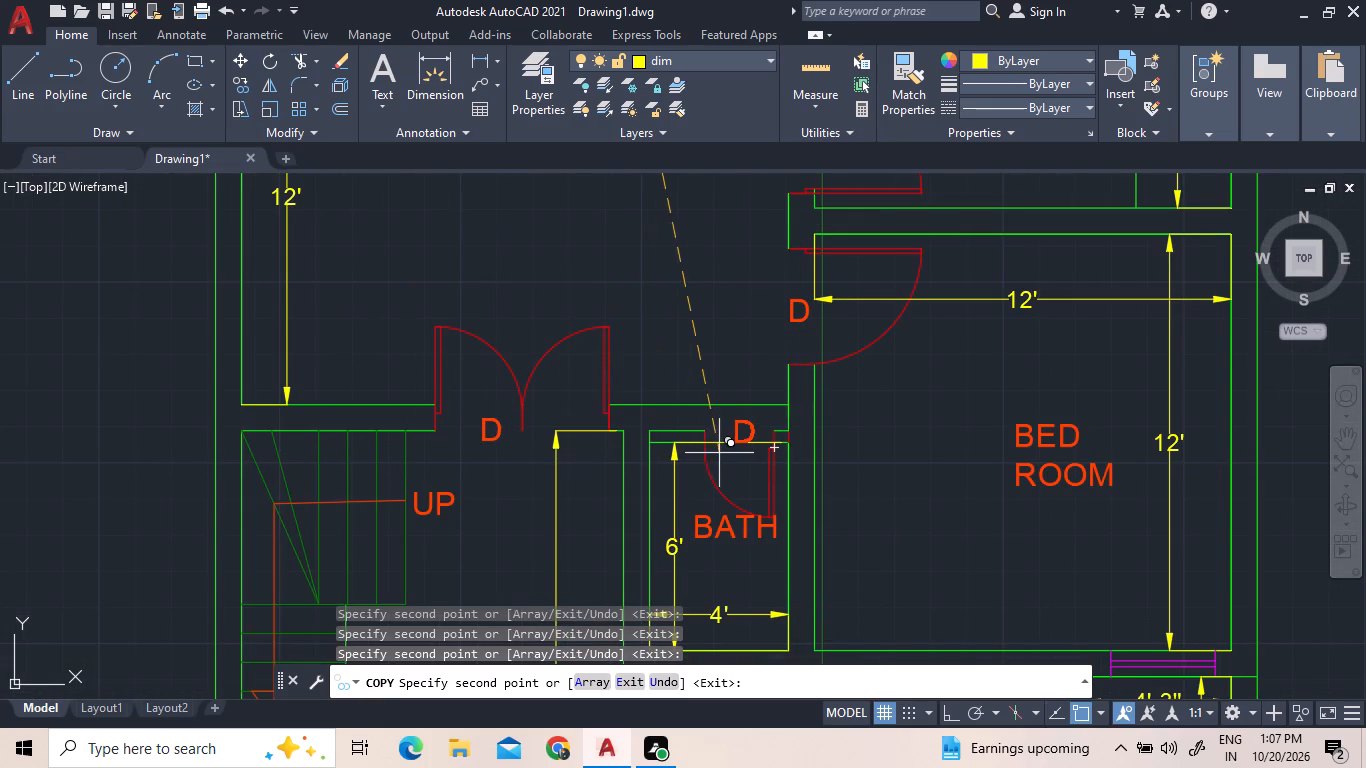
pyautogui.click(719, 449)
# Place D copies at the southern bedroom's outer door and the small southeast room's door, and end the copying.
pyautogui.scroll(-3, 647, 385)
pyautogui.scroll(3, 661, 578)
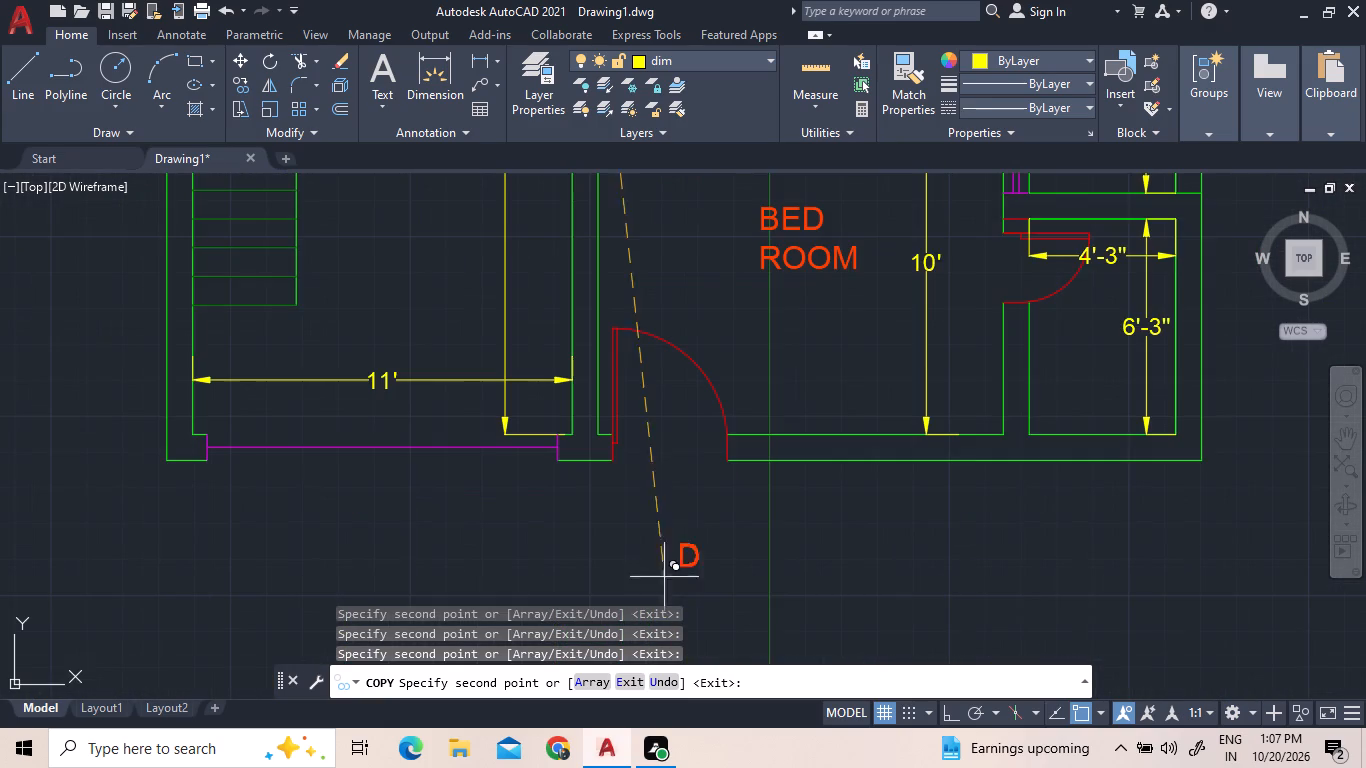
pyautogui.click(654, 458)
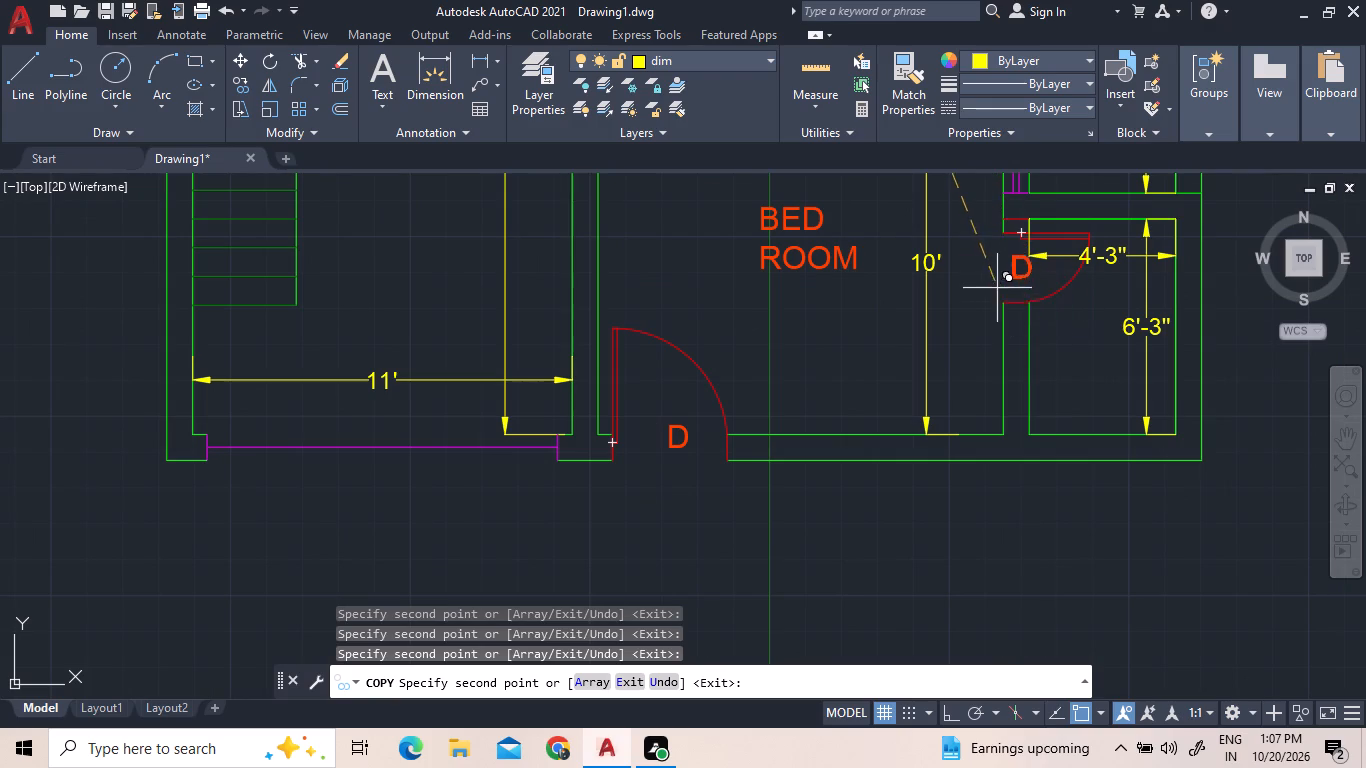
pyautogui.click(990, 288)
pyautogui.rightClick(811, 552)
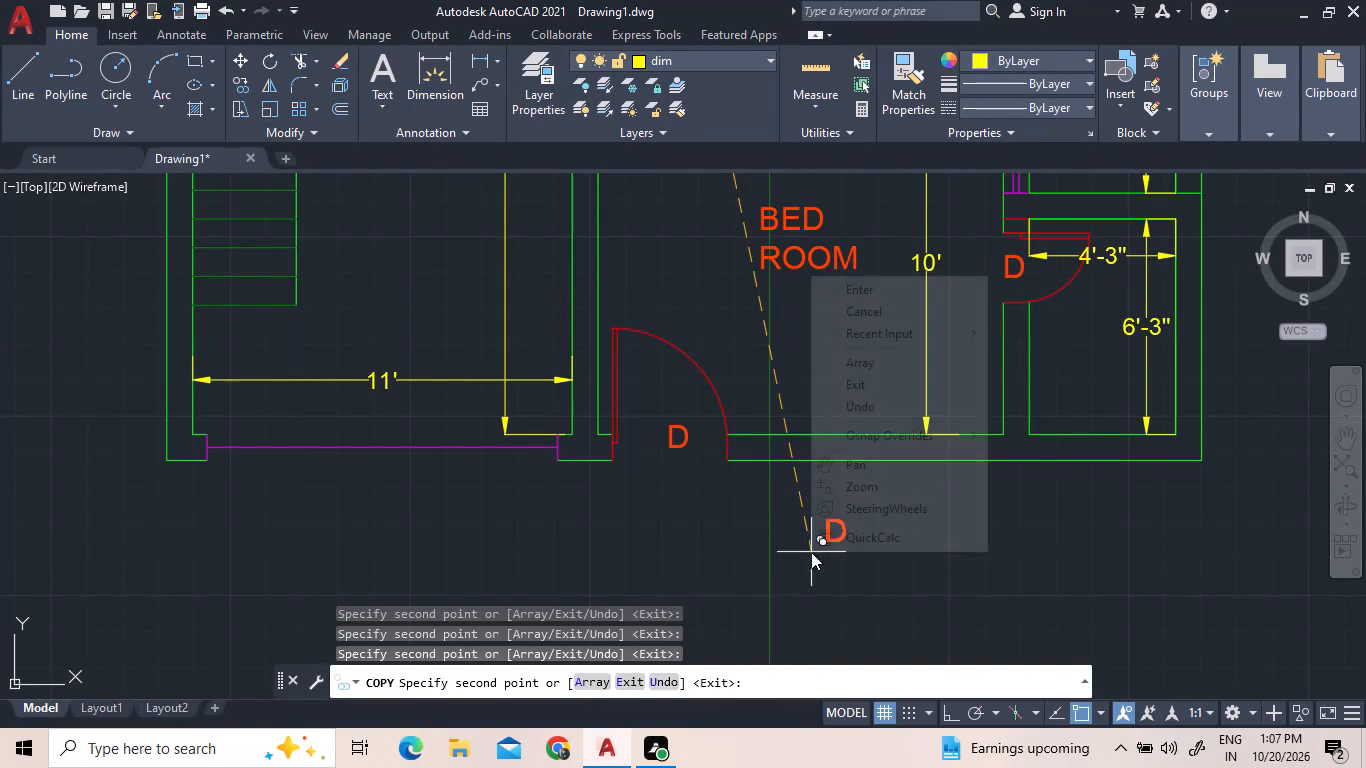
pyautogui.click(910, 319)
# Trim the wall line crossing the door opening of the northern bedroom beside the O.T.S, between its two jambs.
pyautogui.scroll(-3, 968, 473)
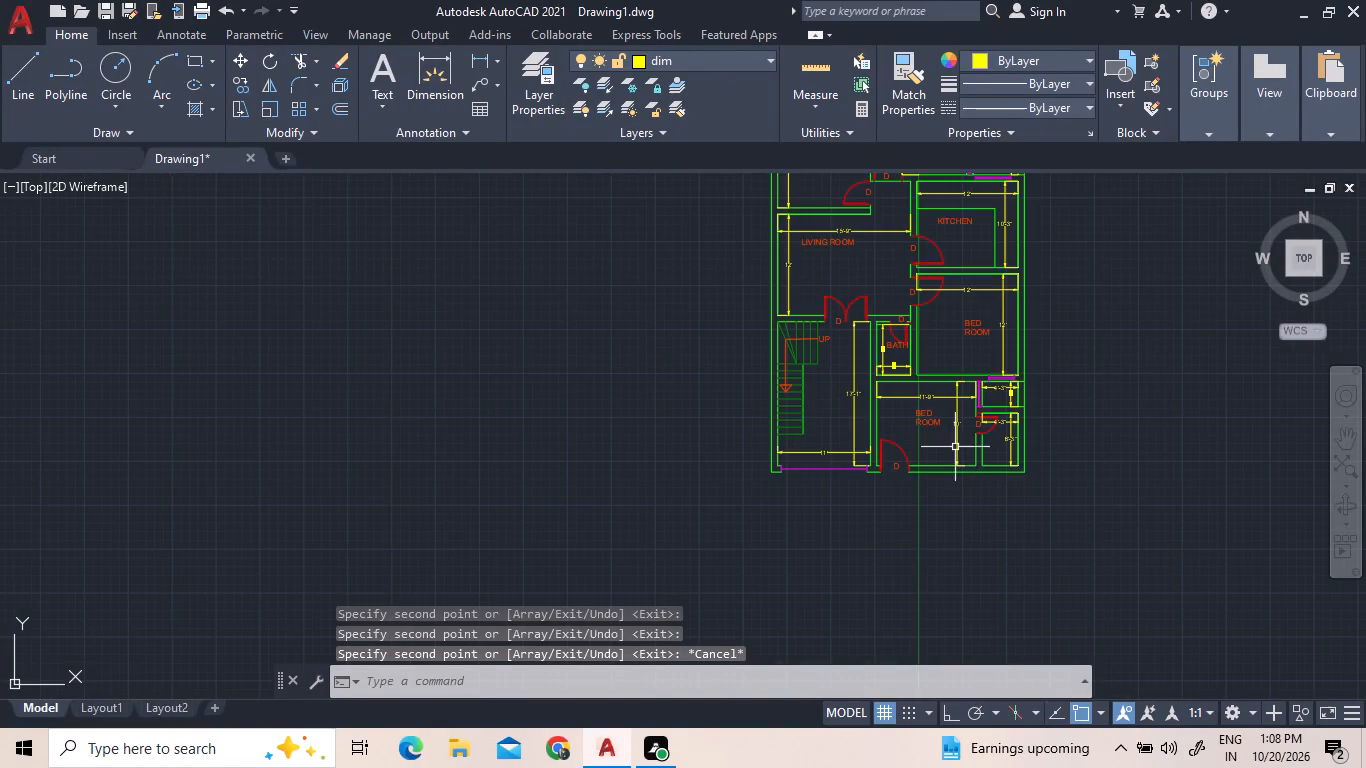
pyautogui.scroll(2, 868, 174)
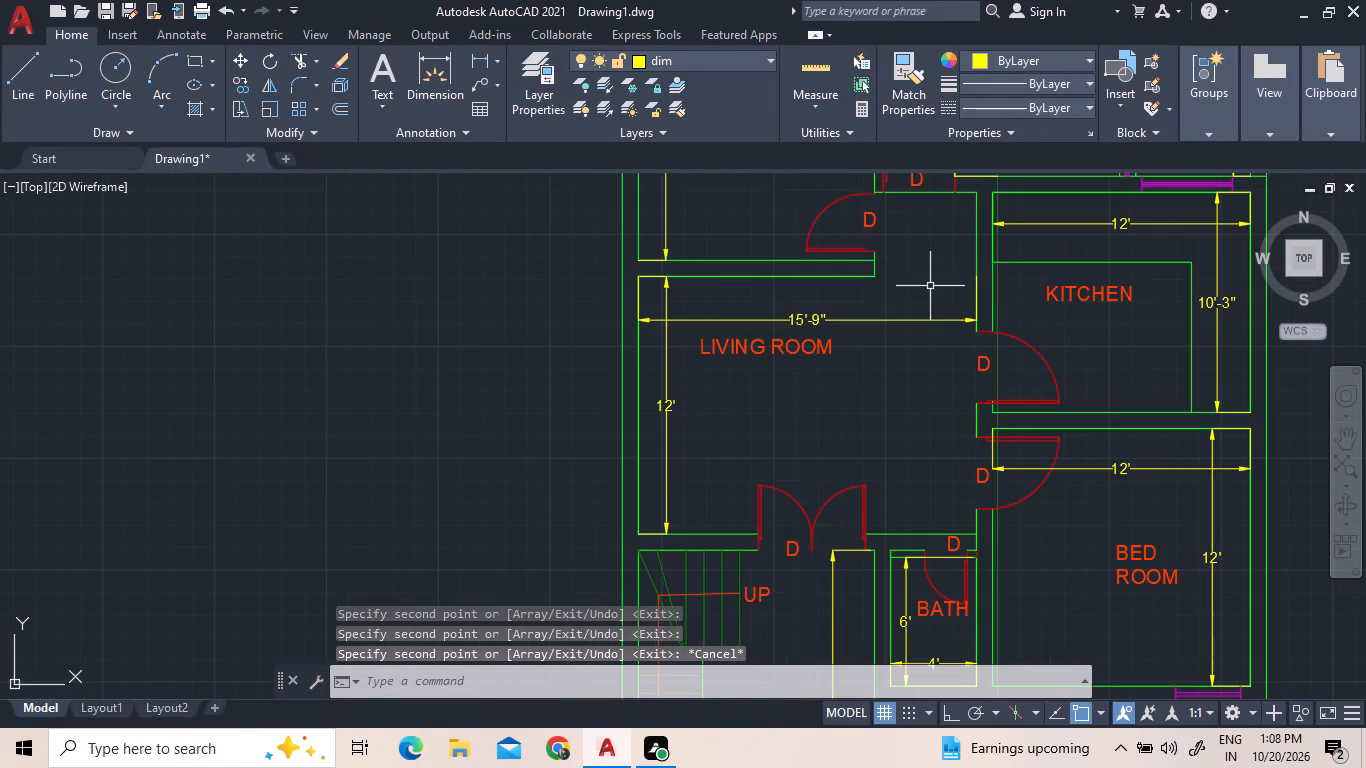
pyautogui.scroll(-3, 961, 461)
pyautogui.scroll(3, 977, 370)
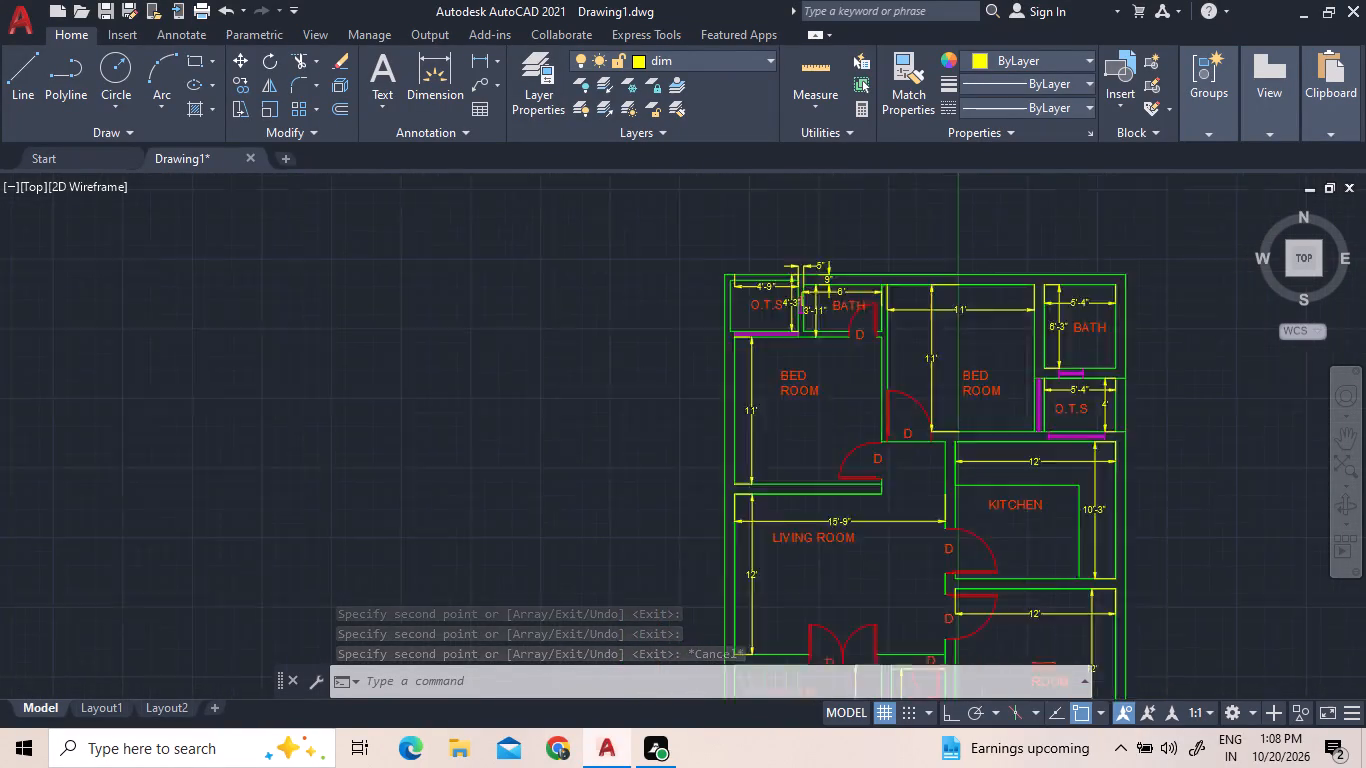
pyautogui.scroll(1, 955, 488)
pyautogui.scroll(2, 844, 508)
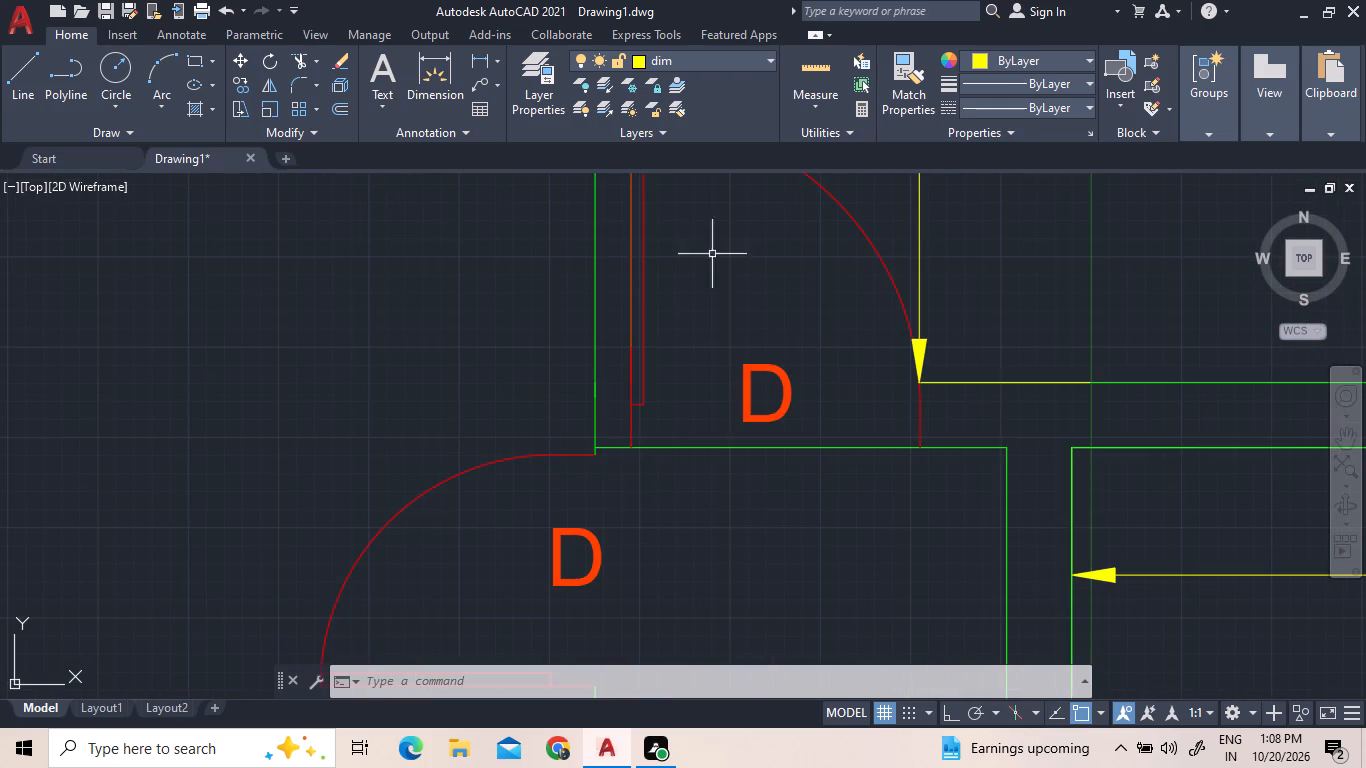
pyautogui.click(297, 54)
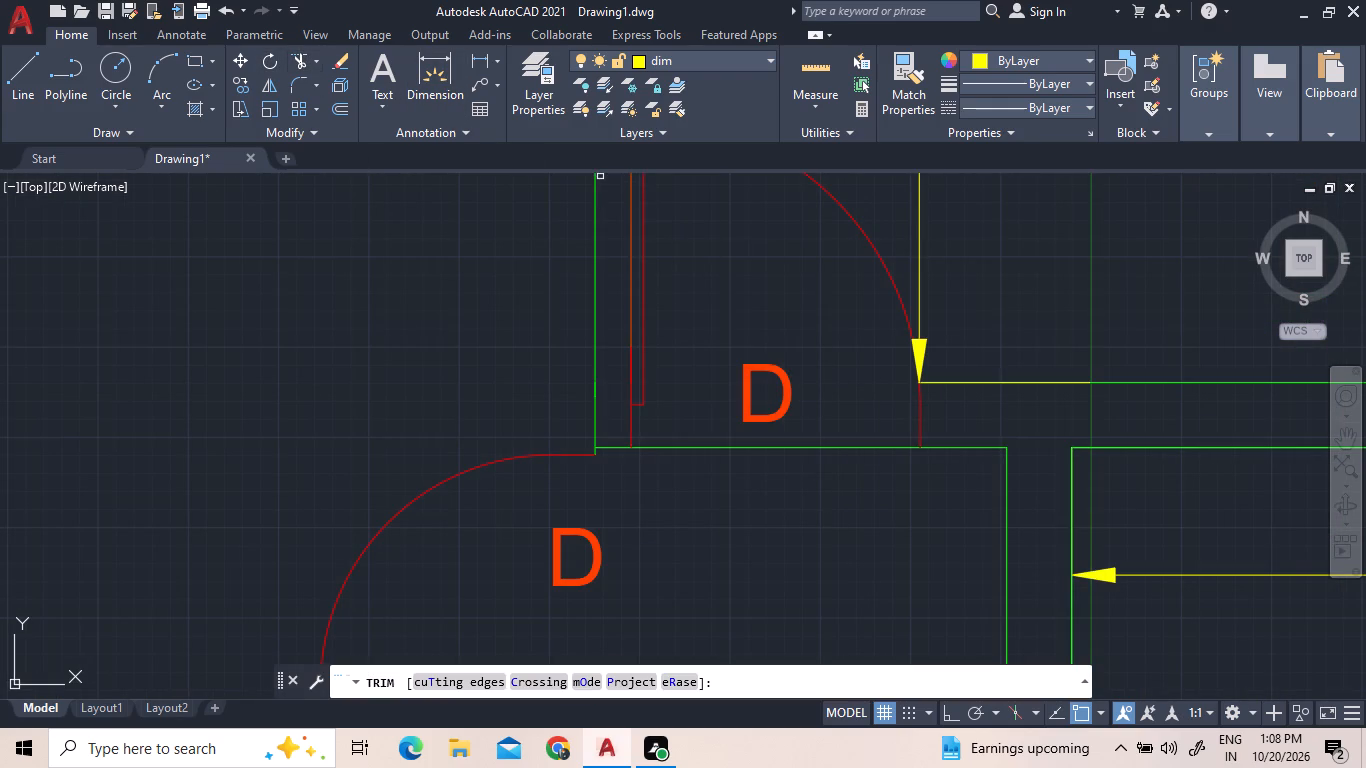
pyautogui.click(811, 446)
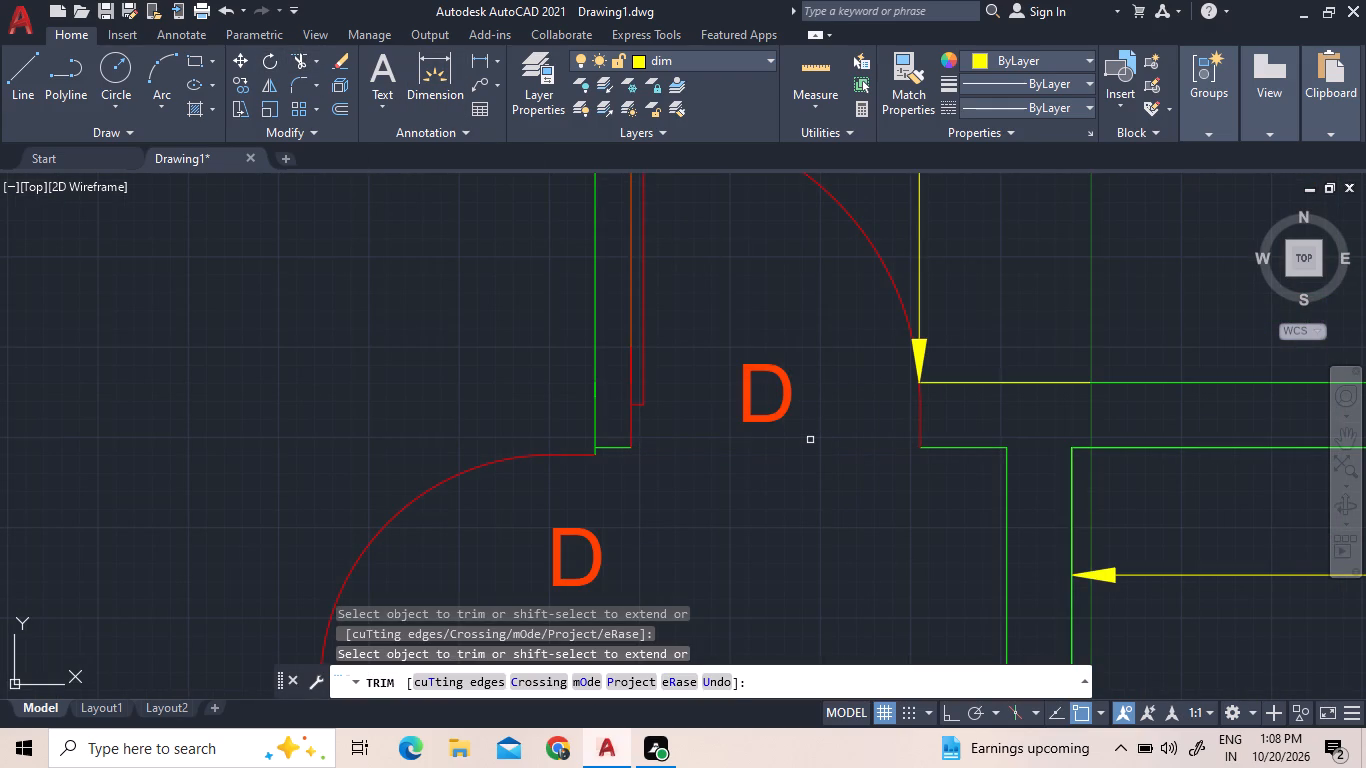
pyautogui.scroll(-5, 807, 442)
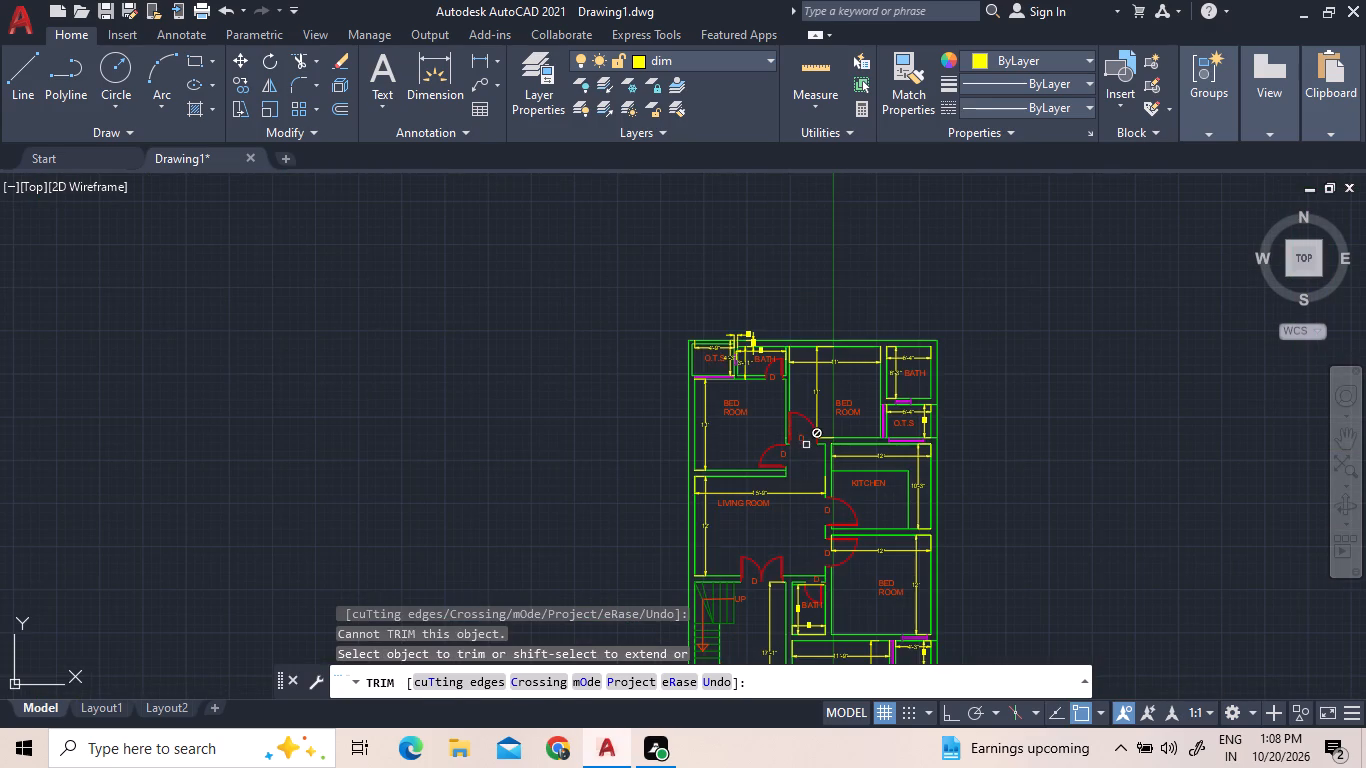
pyautogui.scroll(-1, 832, 462)
pyautogui.scroll(2, 883, 643)
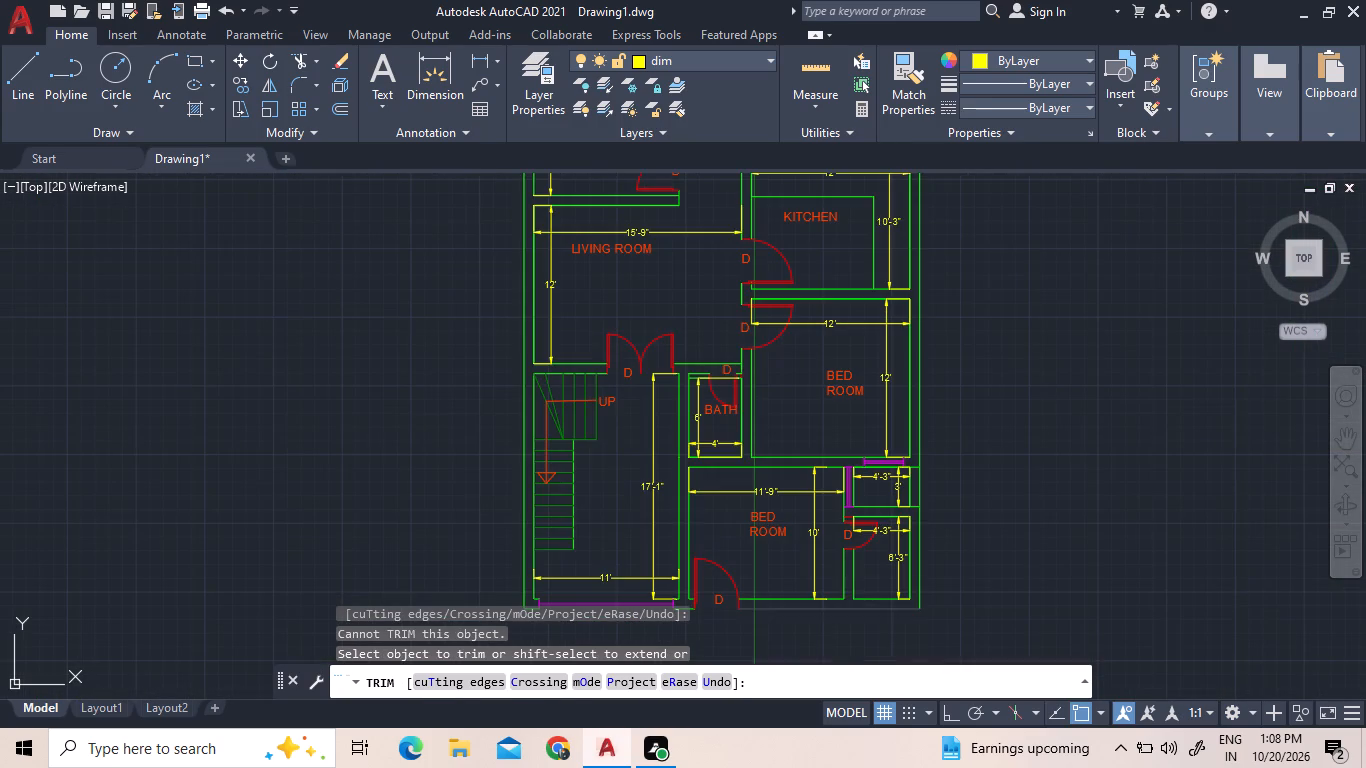
pyautogui.scroll(3, 853, 623)
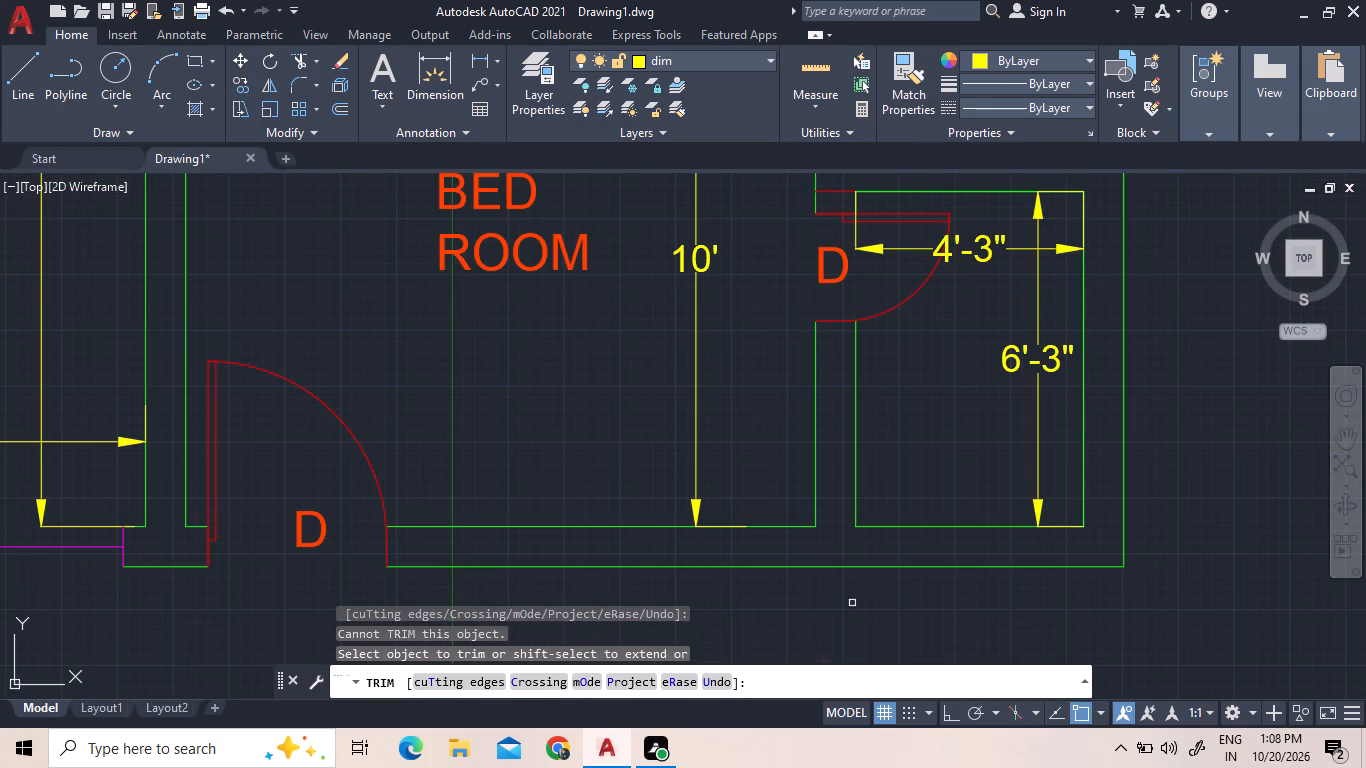
pyautogui.scroll(-2, 853, 602)
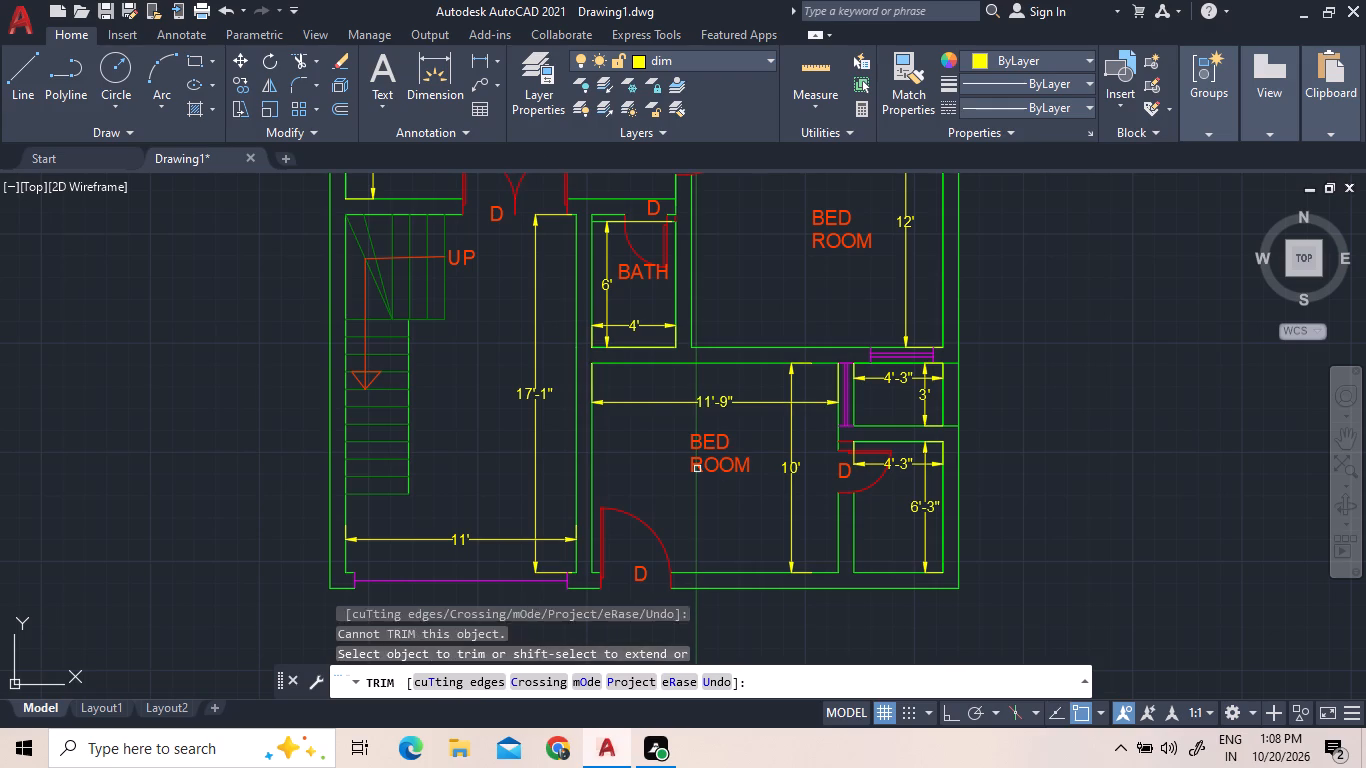
pyautogui.press('Escape')
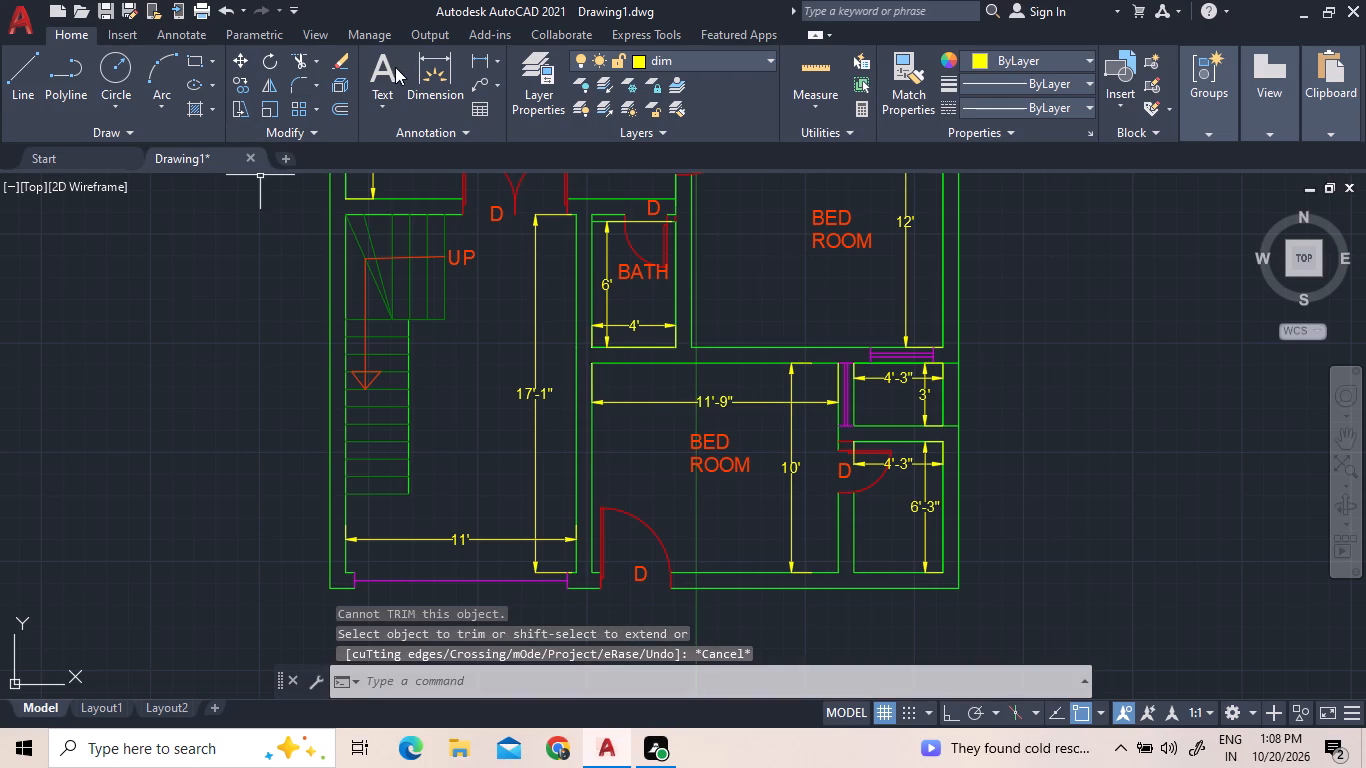
# Add the text label PORCH on the text layer in the 11' by 17'-1" space beside the staircase.
pyautogui.click(691, 54)
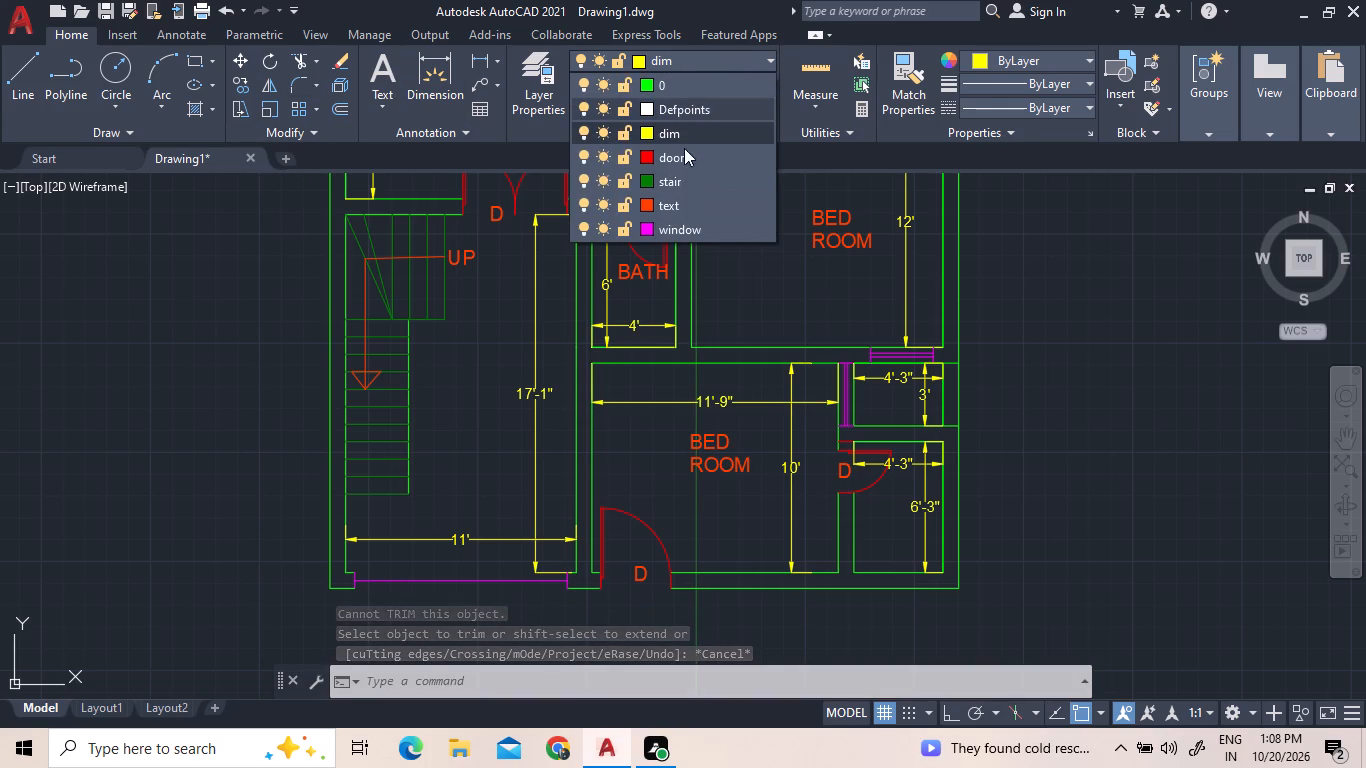
pyautogui.click(673, 207)
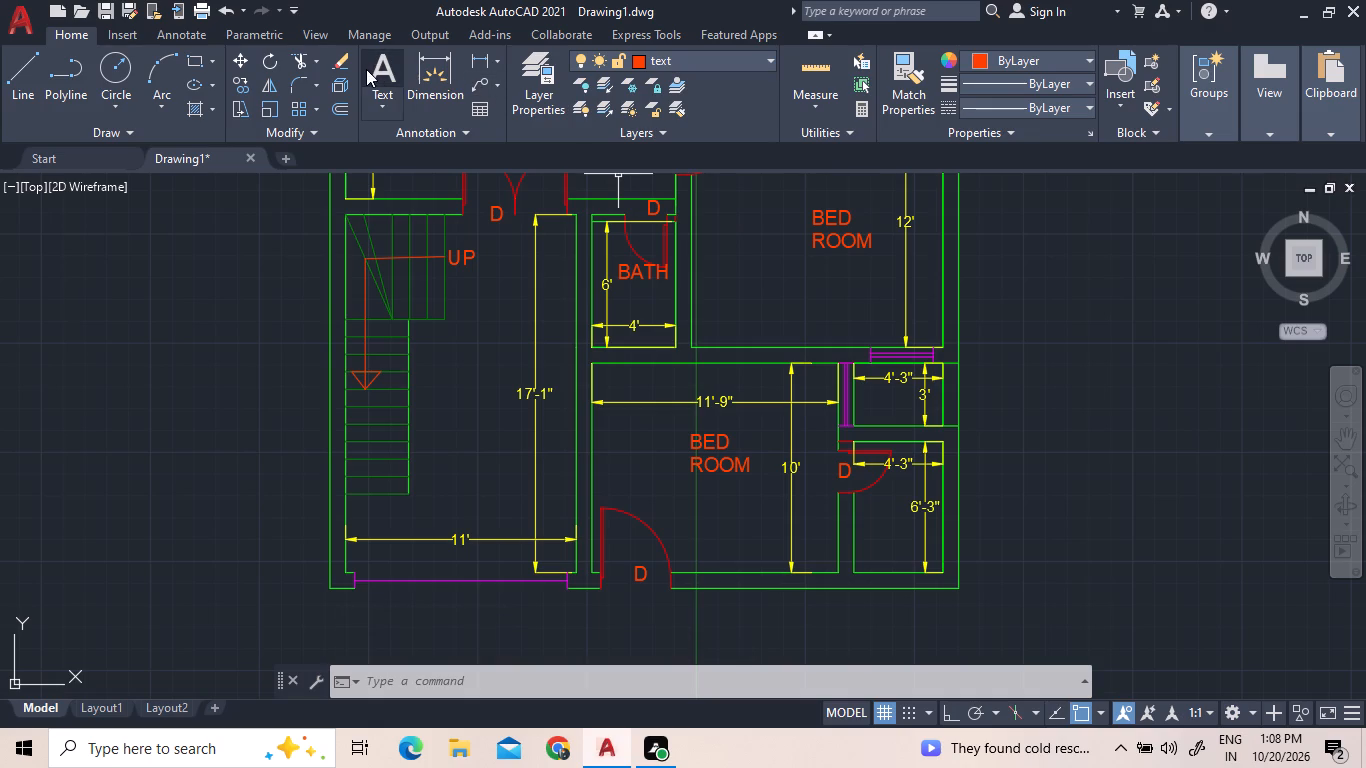
pyautogui.click(379, 66)
pyautogui.click(435, 378)
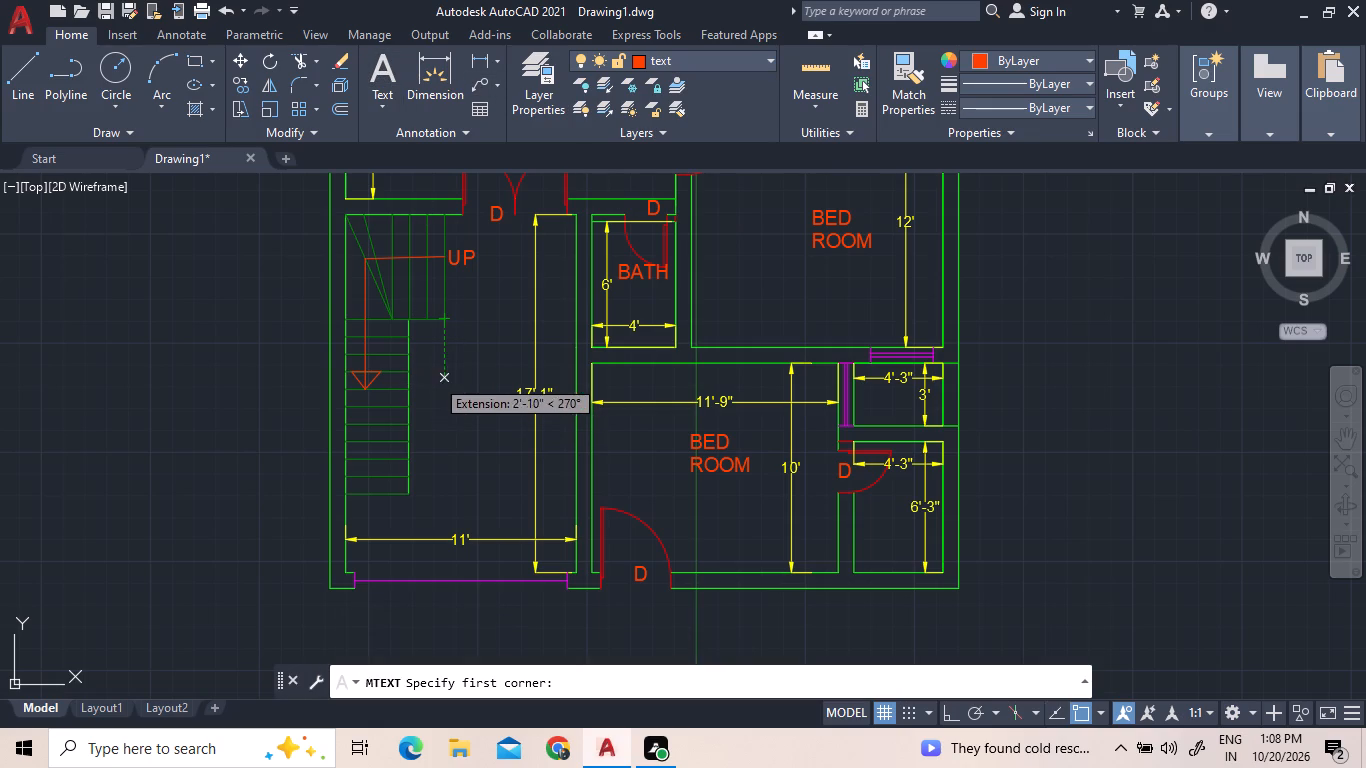
pyautogui.click(512, 458)
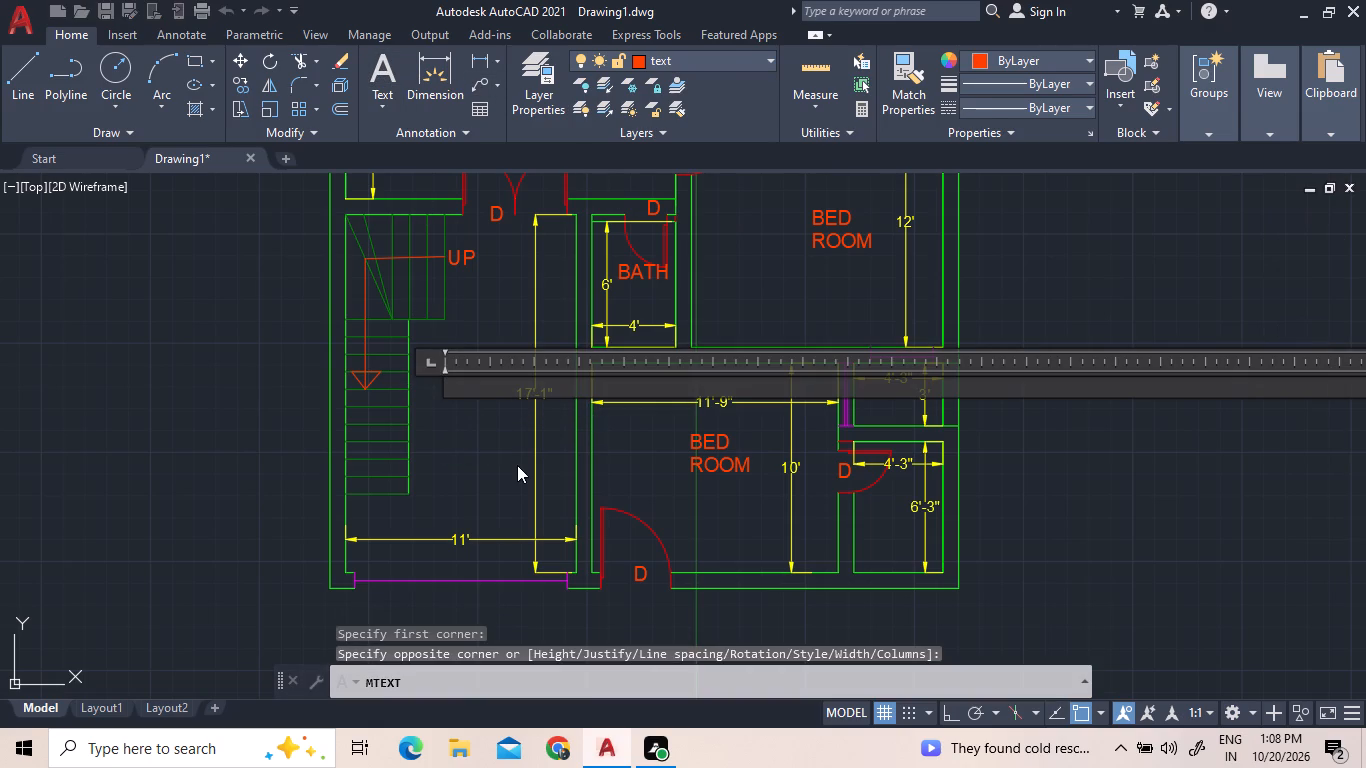
pyautogui.write('PORCH')
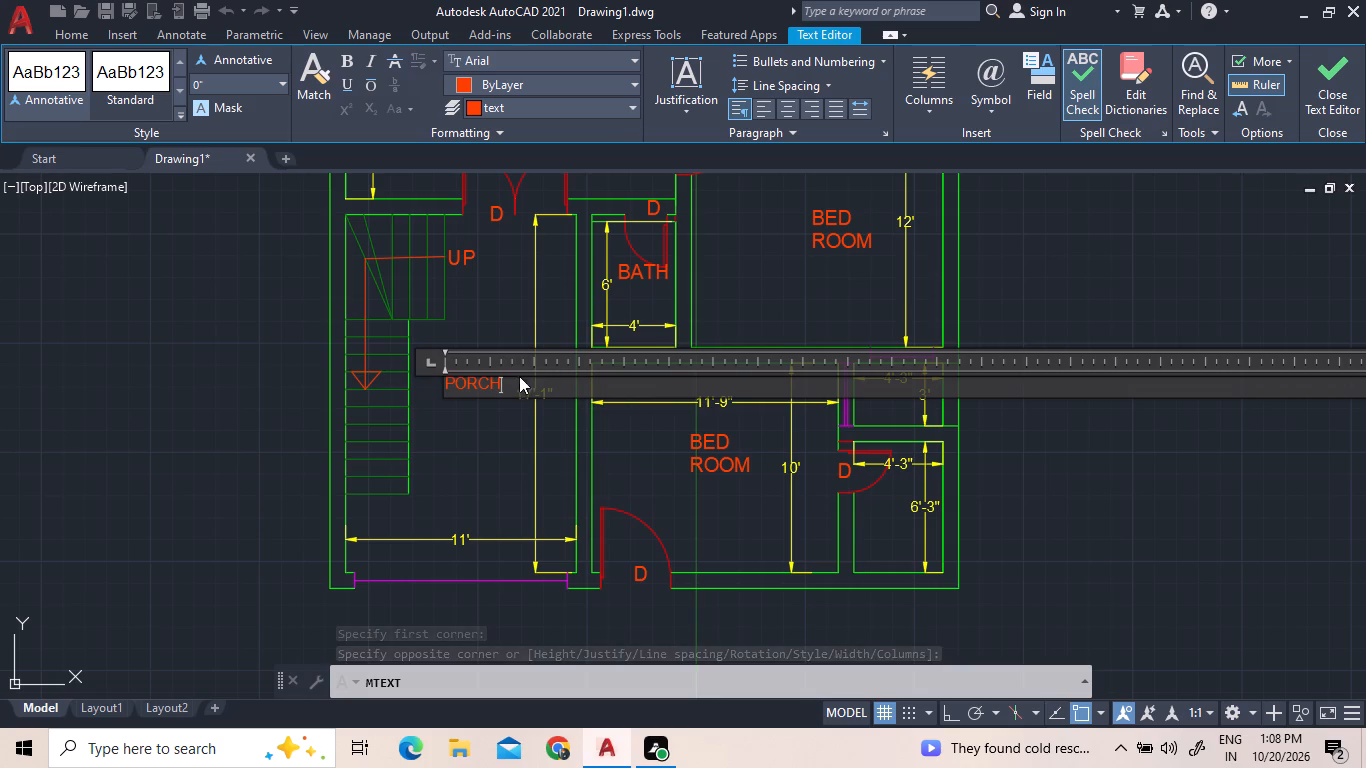
pyautogui.doubleClick(519, 378)
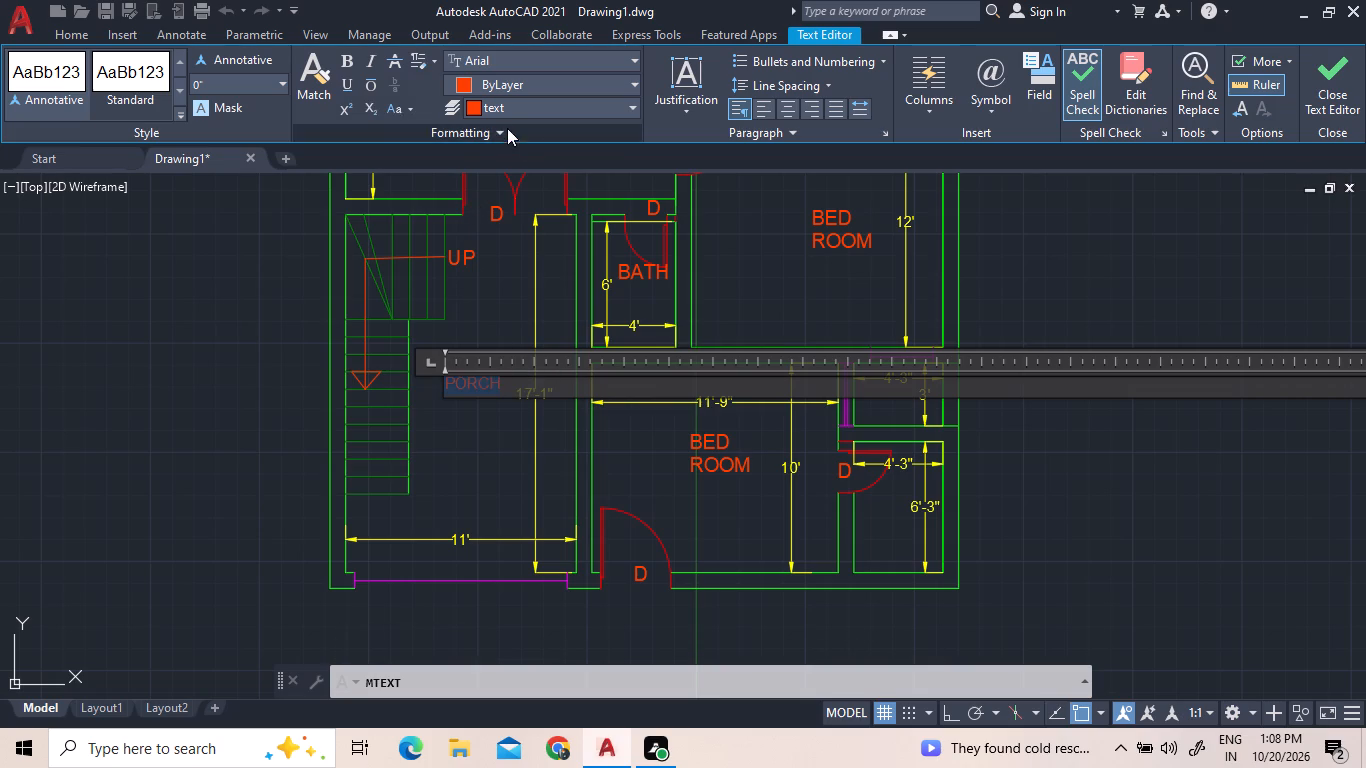
pyautogui.moveTo(280, 81); pyautogui.dragTo(291, 81)
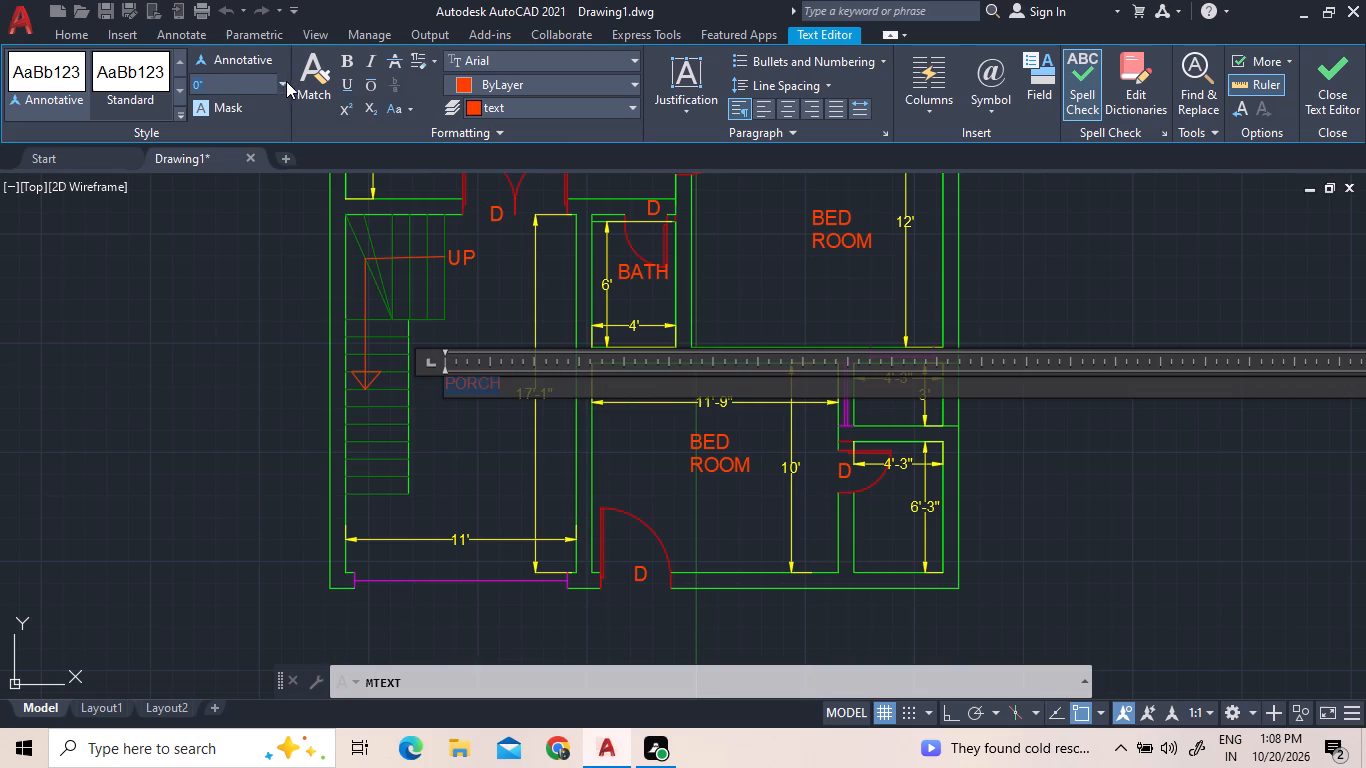
pyautogui.click(284, 81)
pyautogui.click(265, 101)
pyautogui.click(208, 337)
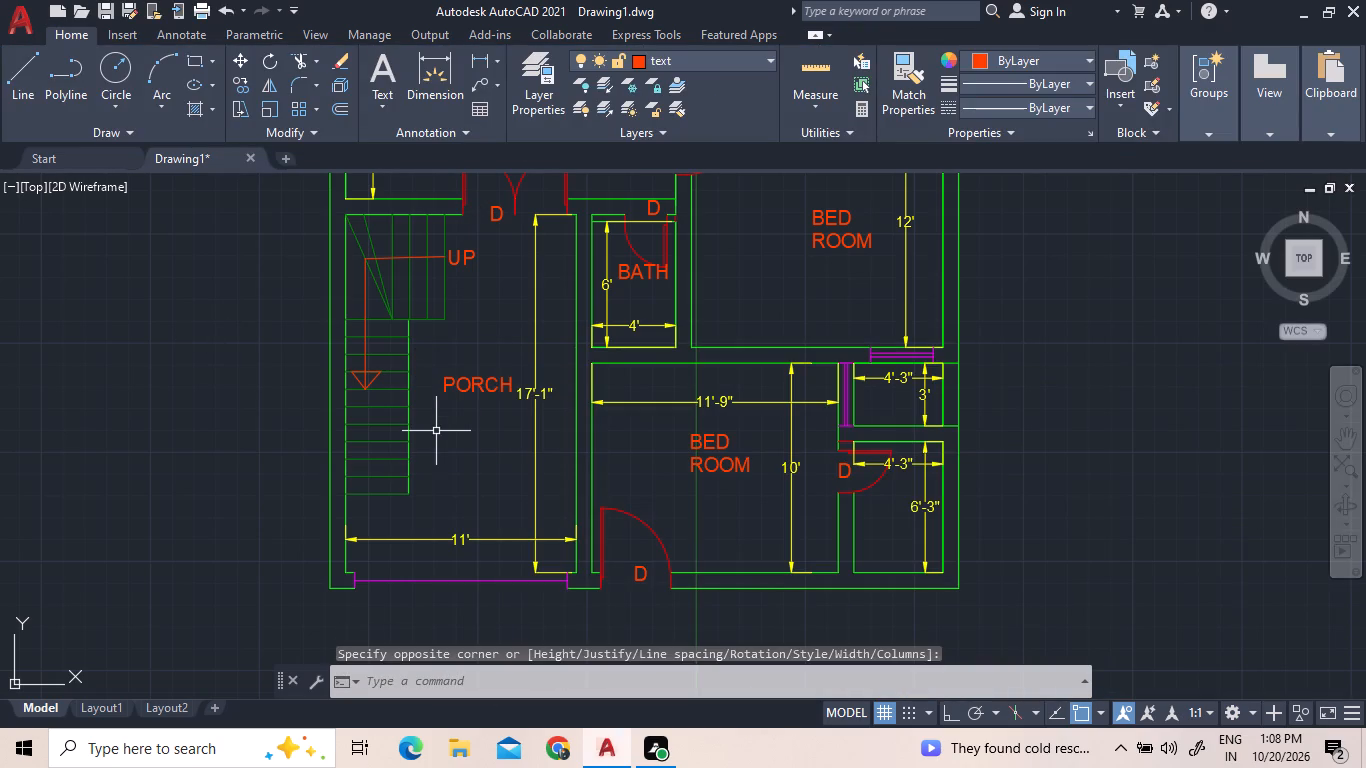
# On the dim layer, add a linear dimension for the plan's overall north-south length, placed outside the east wall.
pyautogui.scroll(-3, 436, 451)
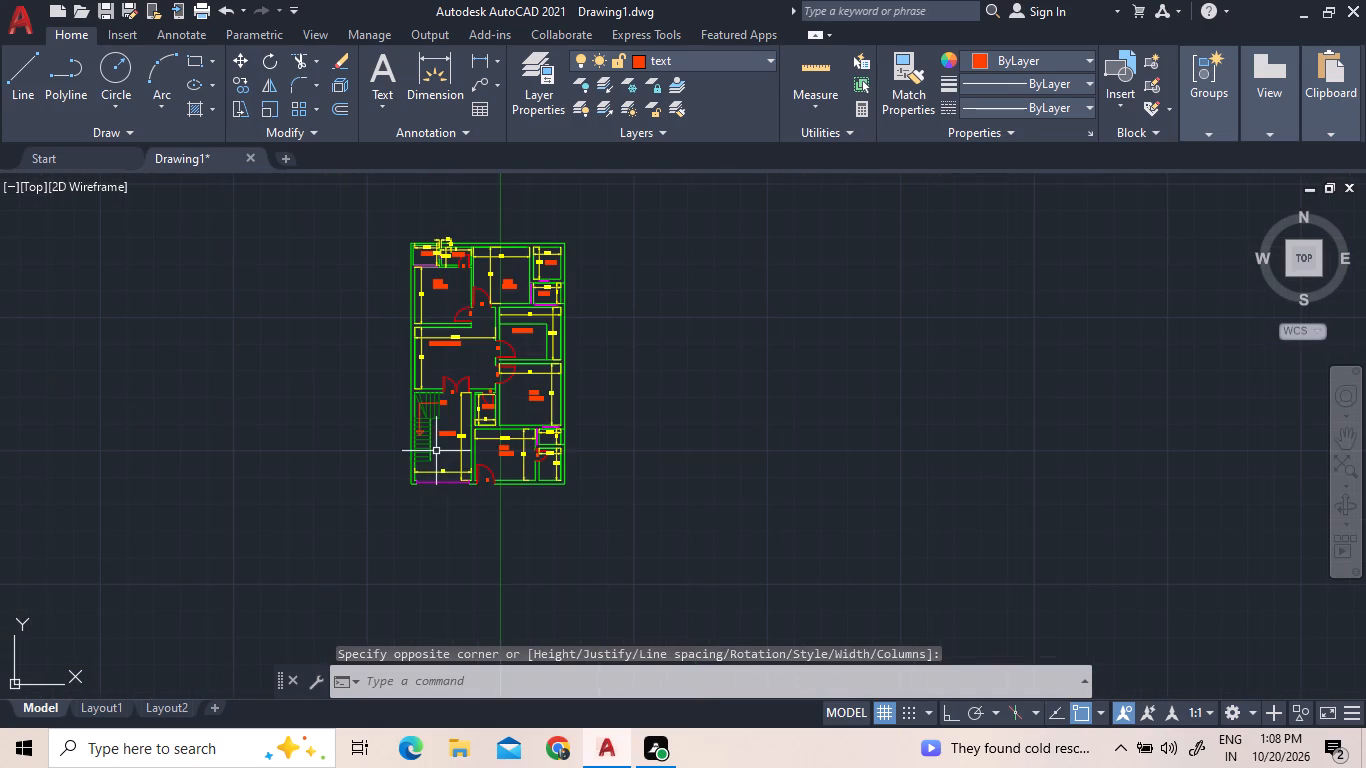
pyautogui.scroll(2, 544, 251)
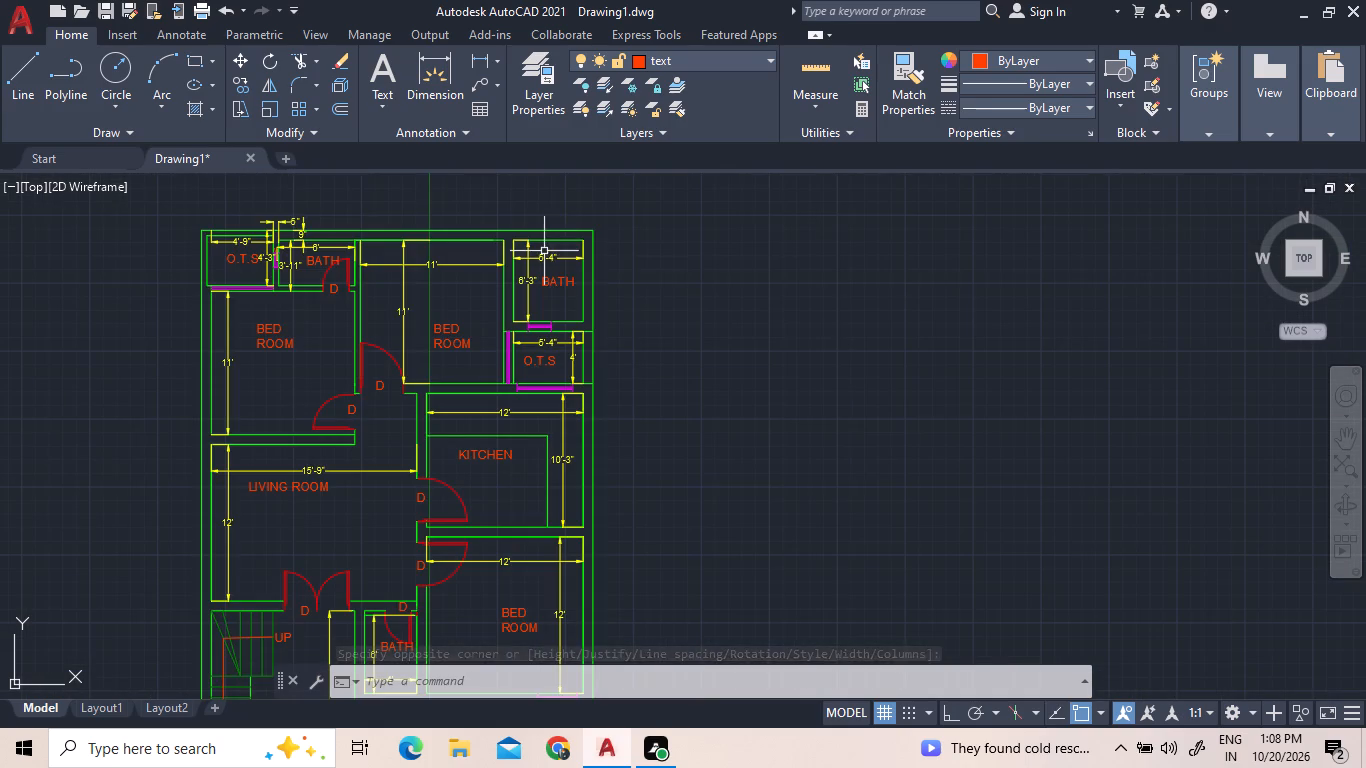
pyautogui.scroll(3, 652, 245)
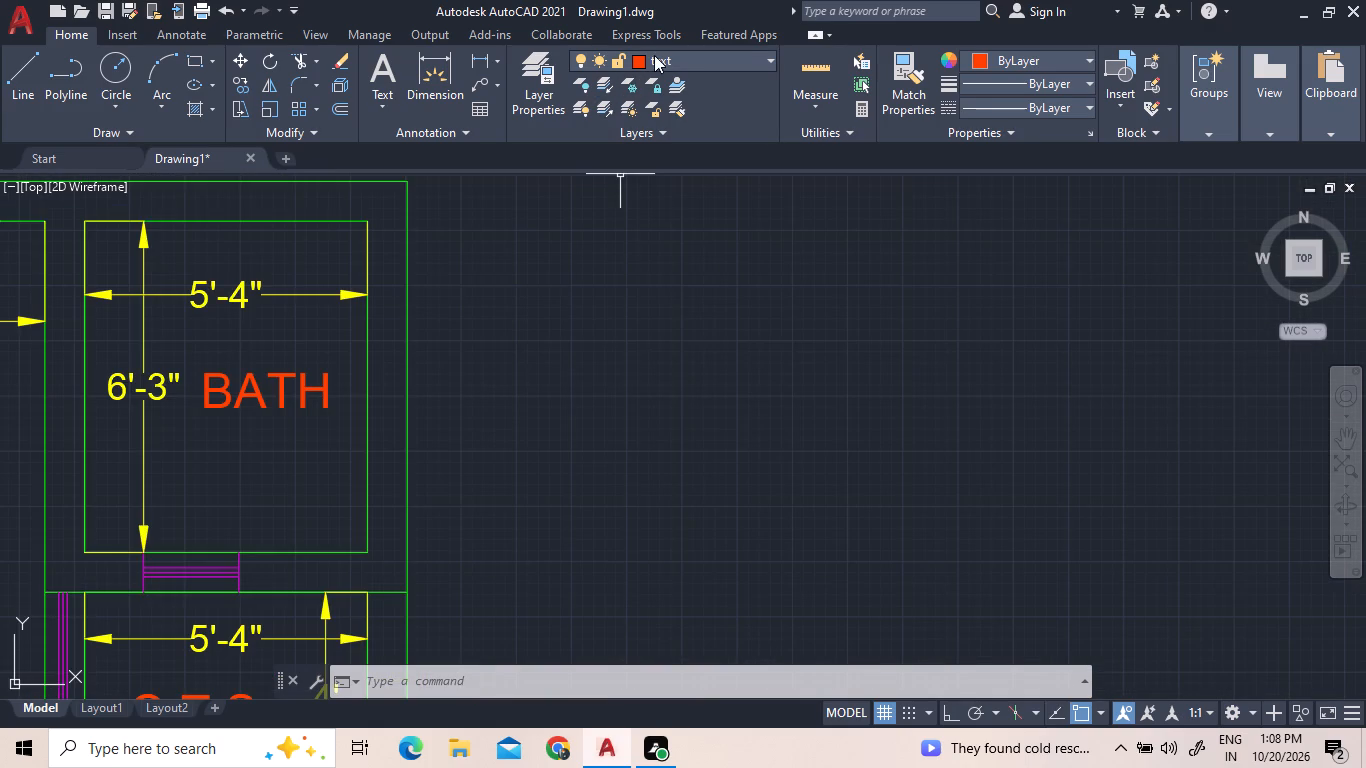
pyautogui.click(654, 53)
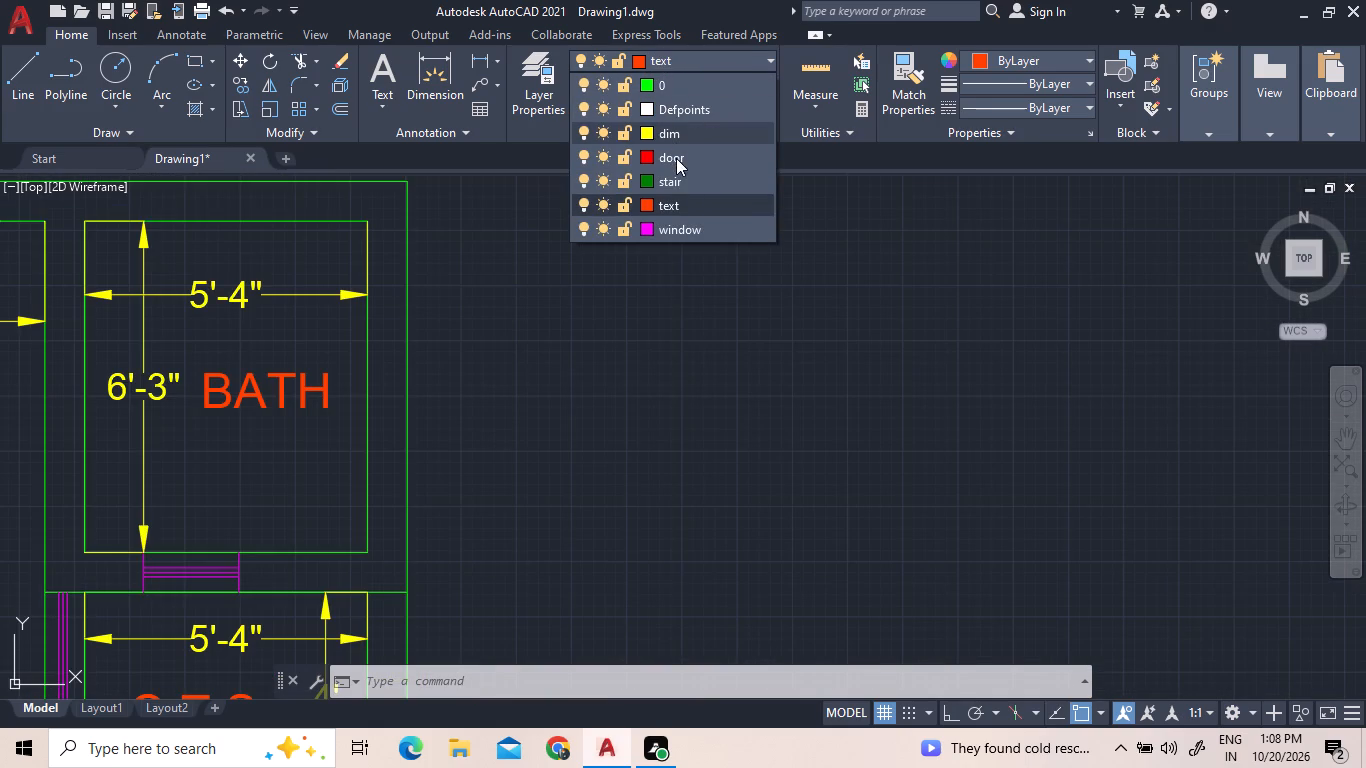
pyautogui.click(683, 137)
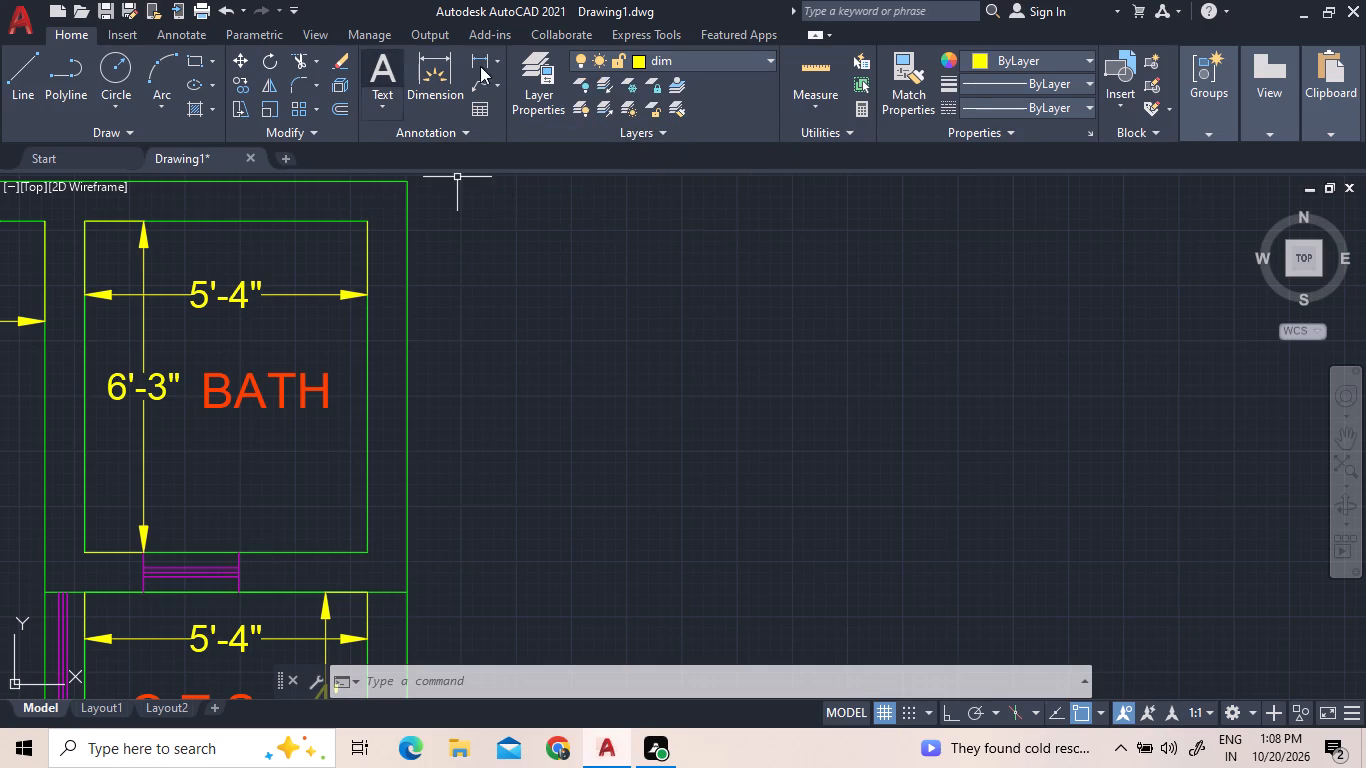
pyautogui.click(479, 60)
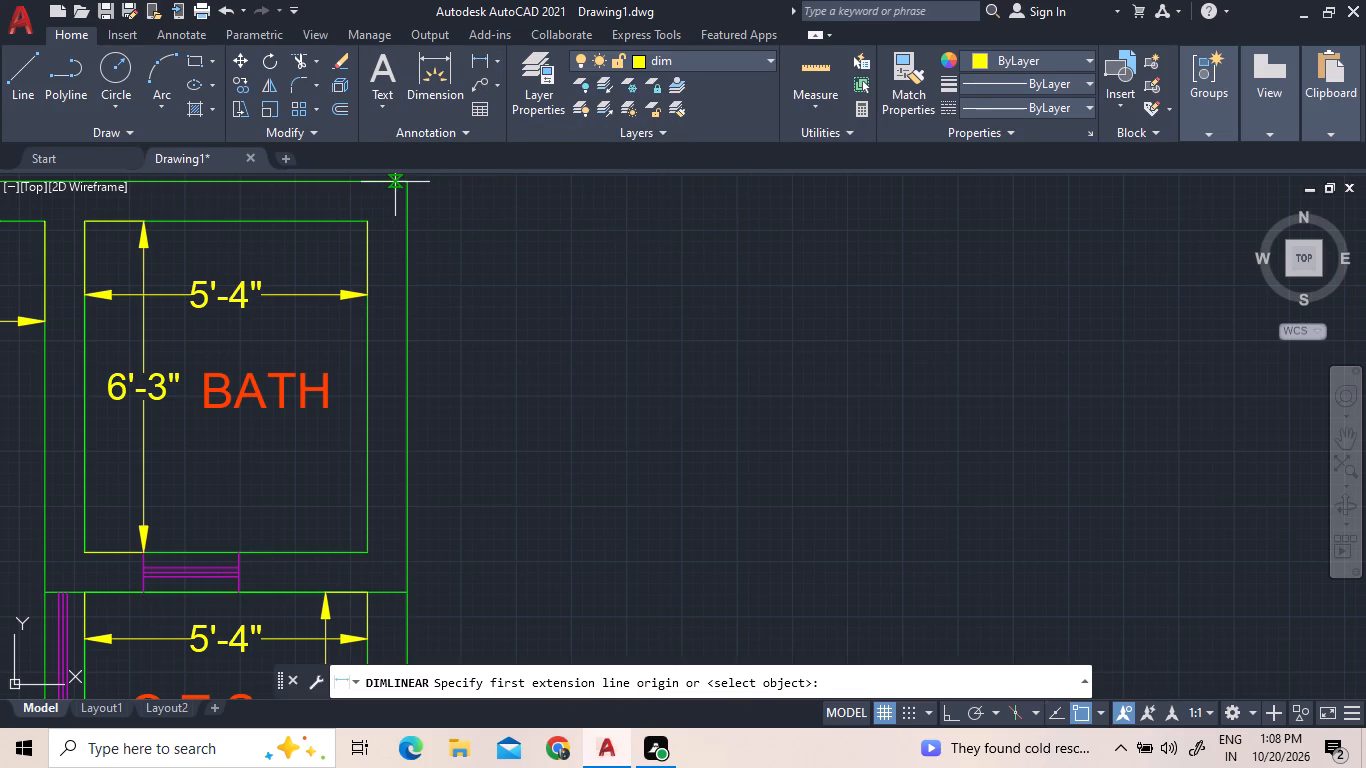
pyautogui.click(407, 183)
pyautogui.scroll(-6, 422, 391)
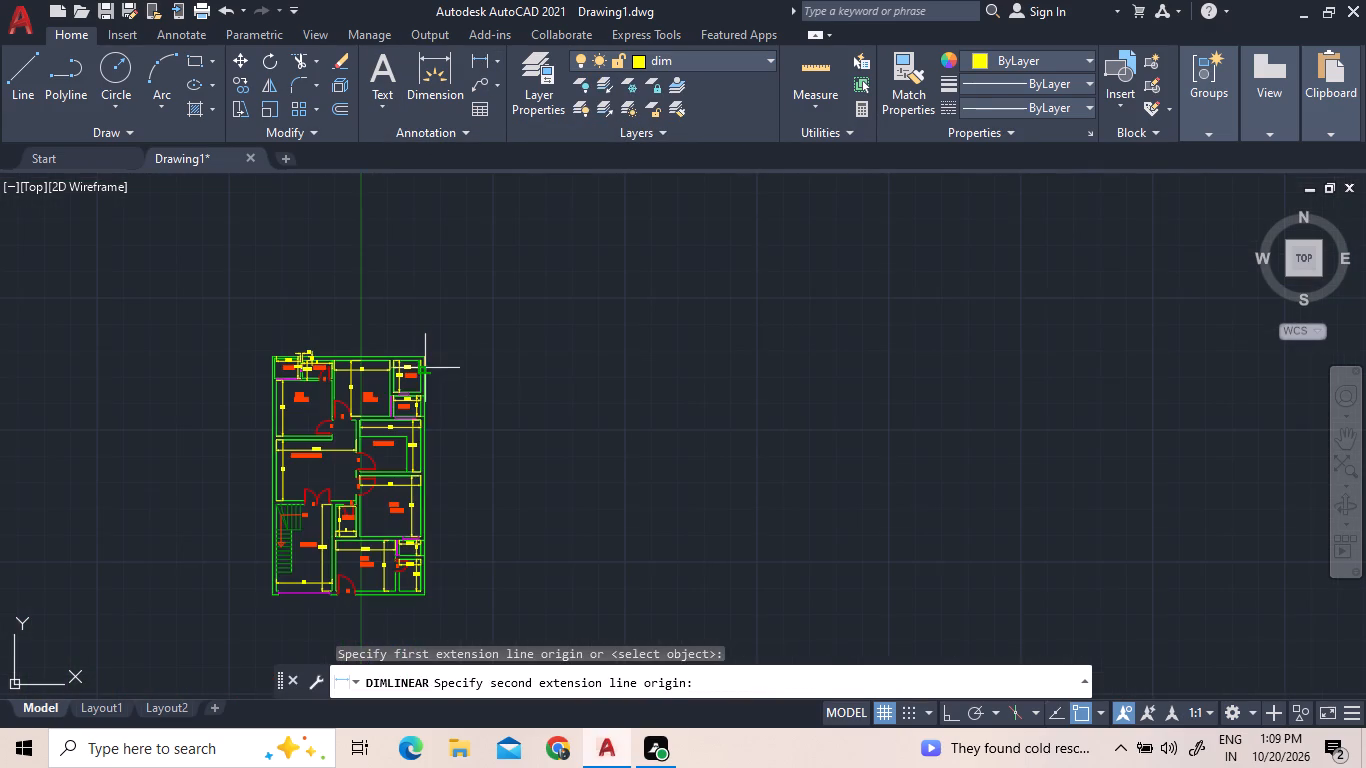
pyautogui.scroll(3, 425, 617)
pyautogui.scroll(3, 431, 522)
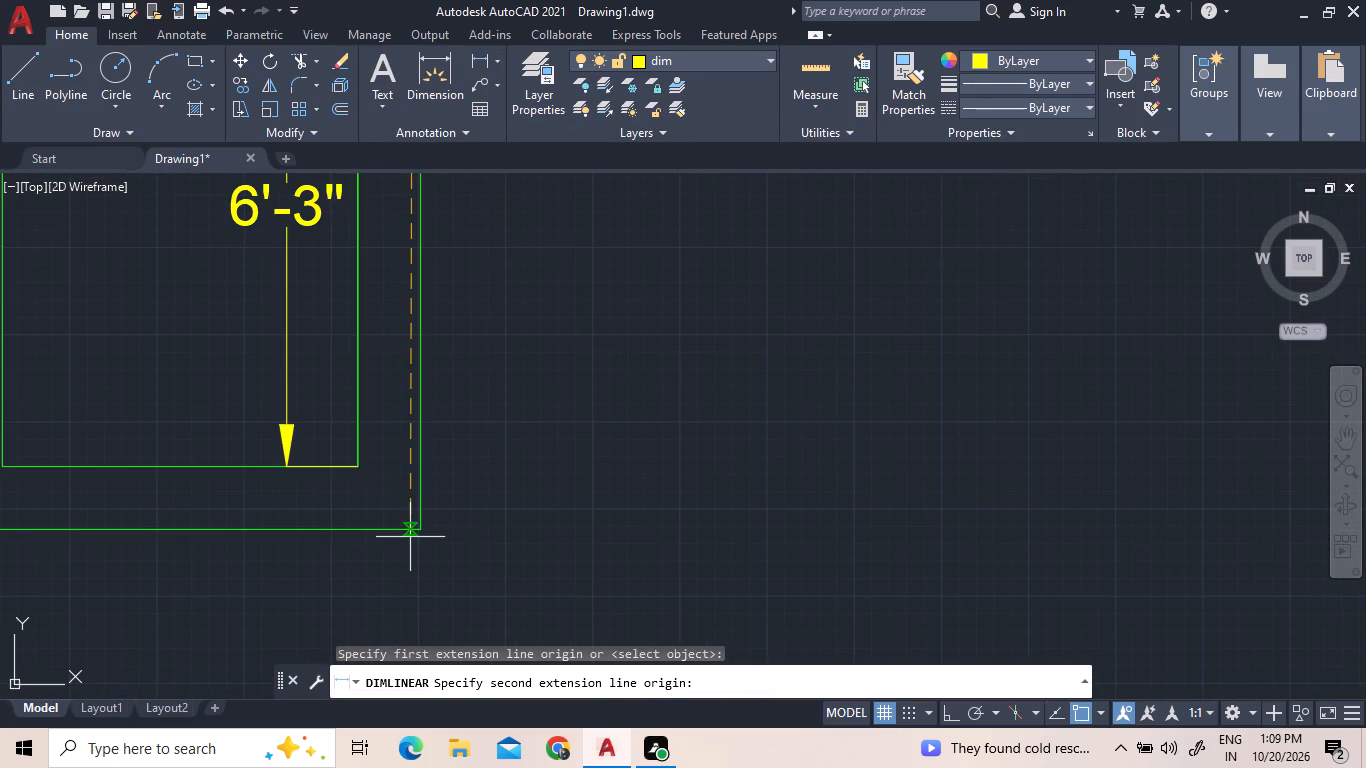
pyautogui.click(414, 526)
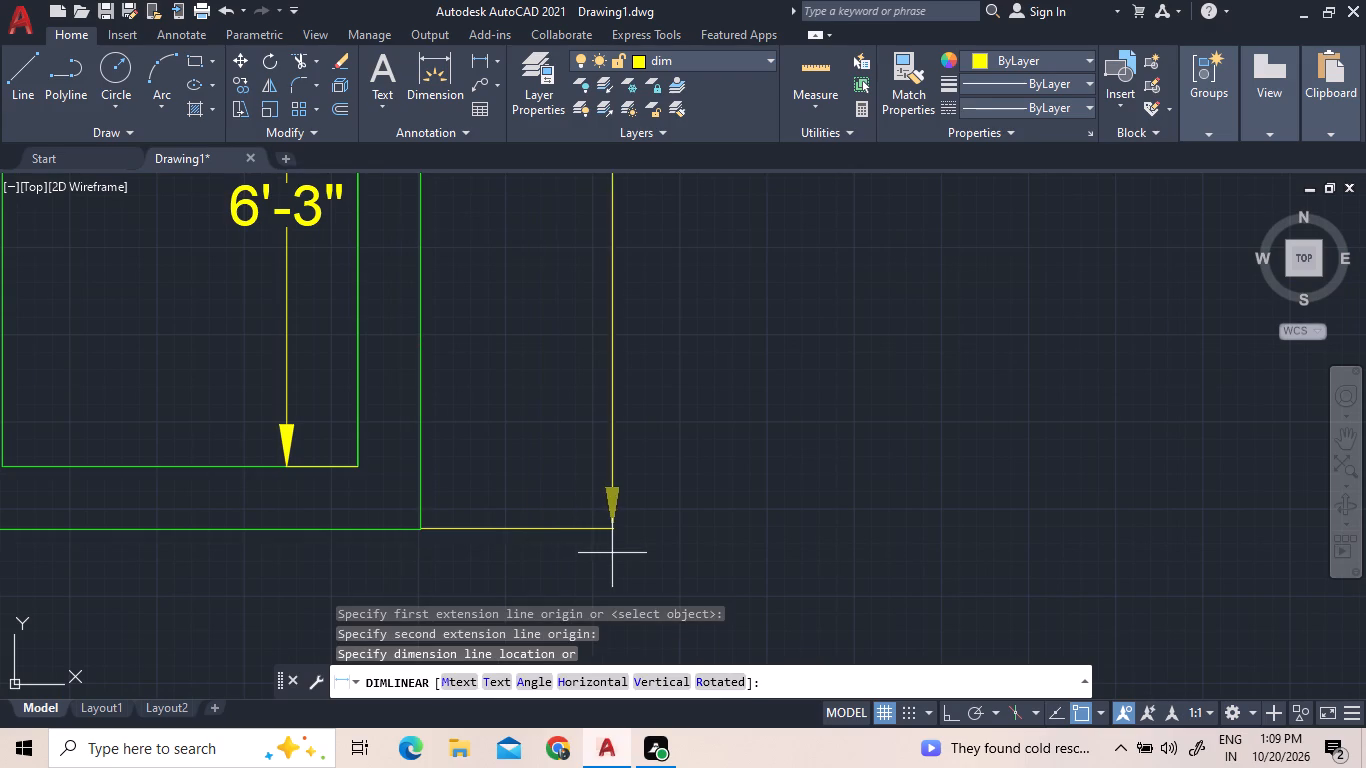
pyautogui.scroll(-7, 612, 555)
pyautogui.scroll(1, 631, 545)
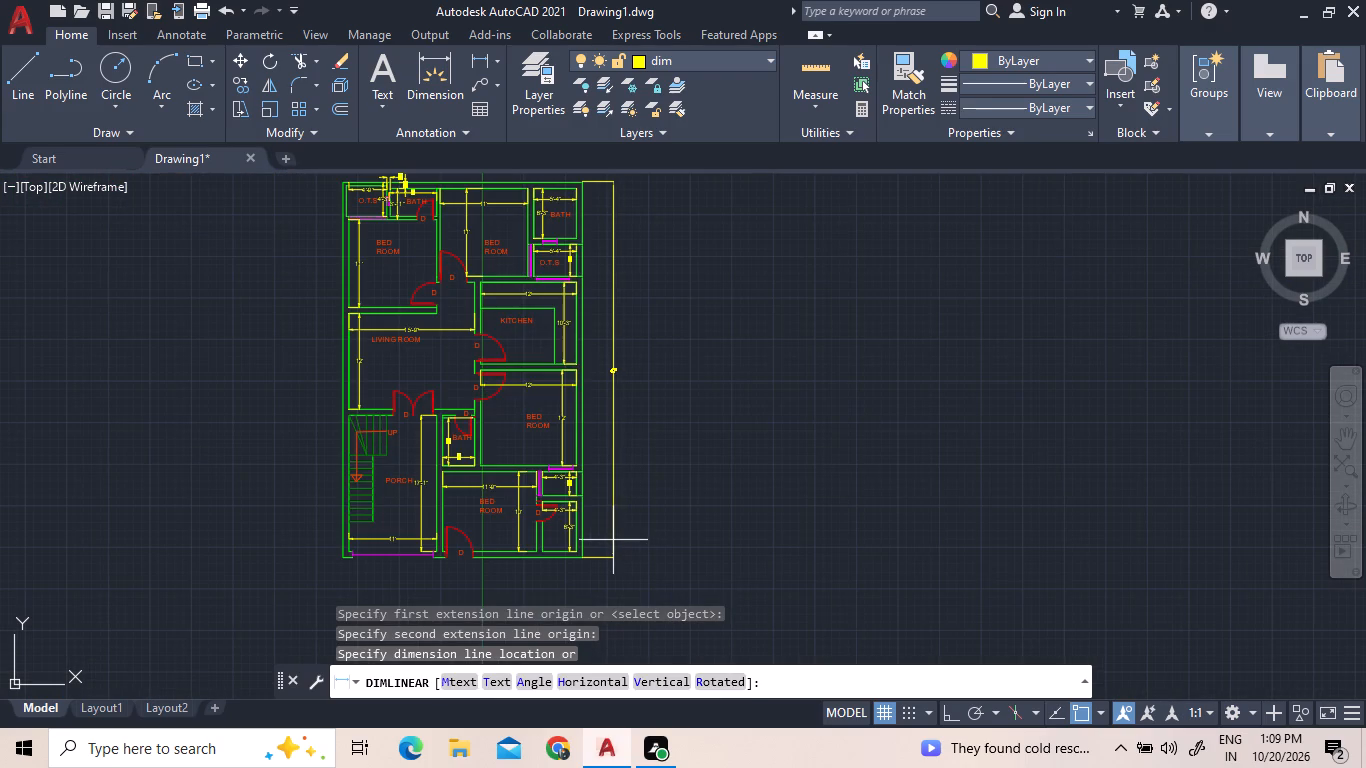
pyautogui.click(612, 539)
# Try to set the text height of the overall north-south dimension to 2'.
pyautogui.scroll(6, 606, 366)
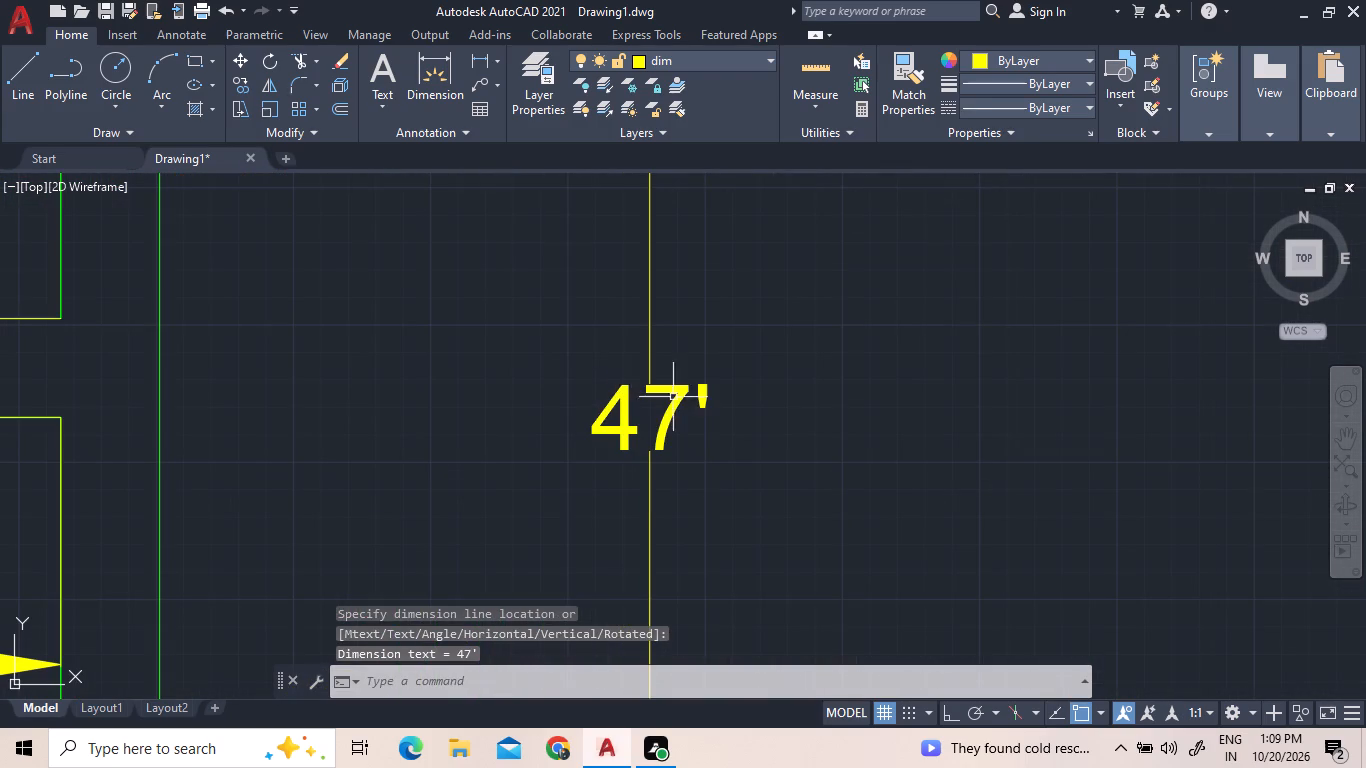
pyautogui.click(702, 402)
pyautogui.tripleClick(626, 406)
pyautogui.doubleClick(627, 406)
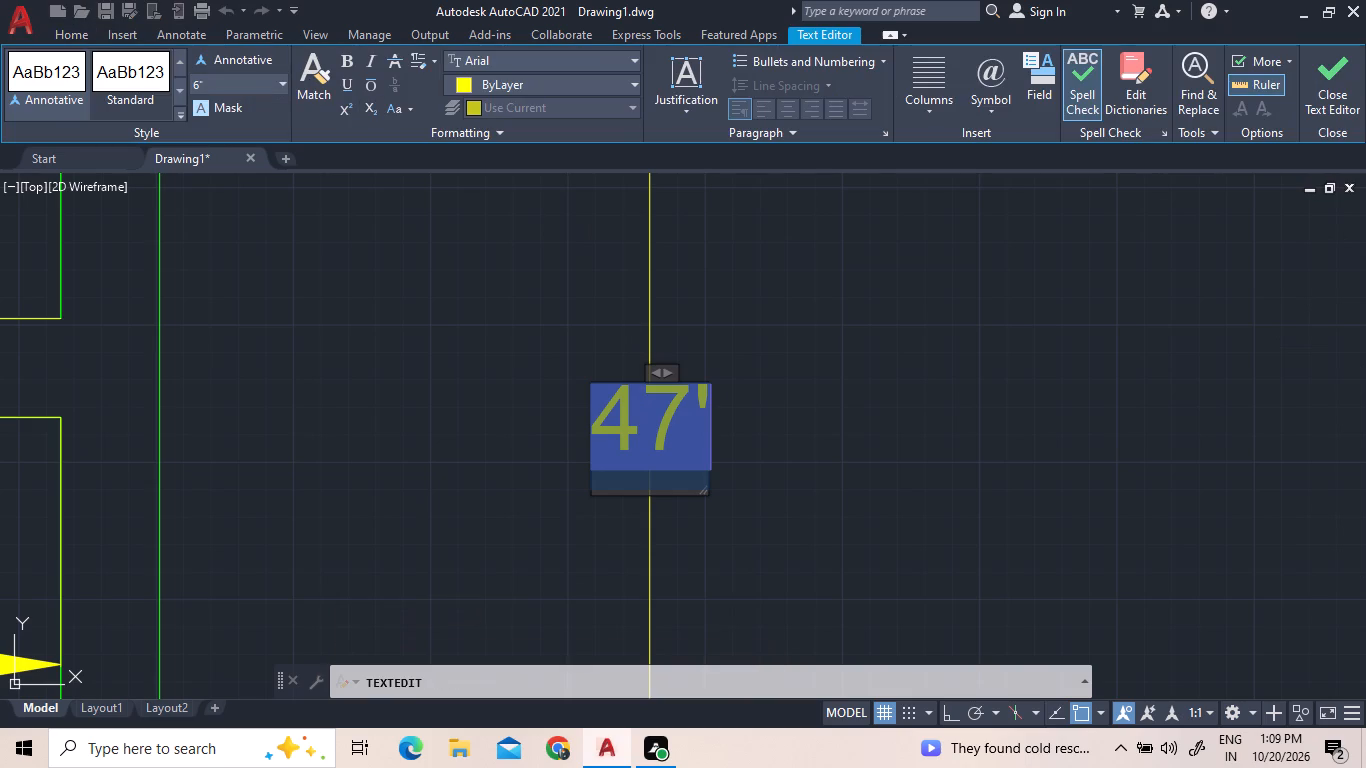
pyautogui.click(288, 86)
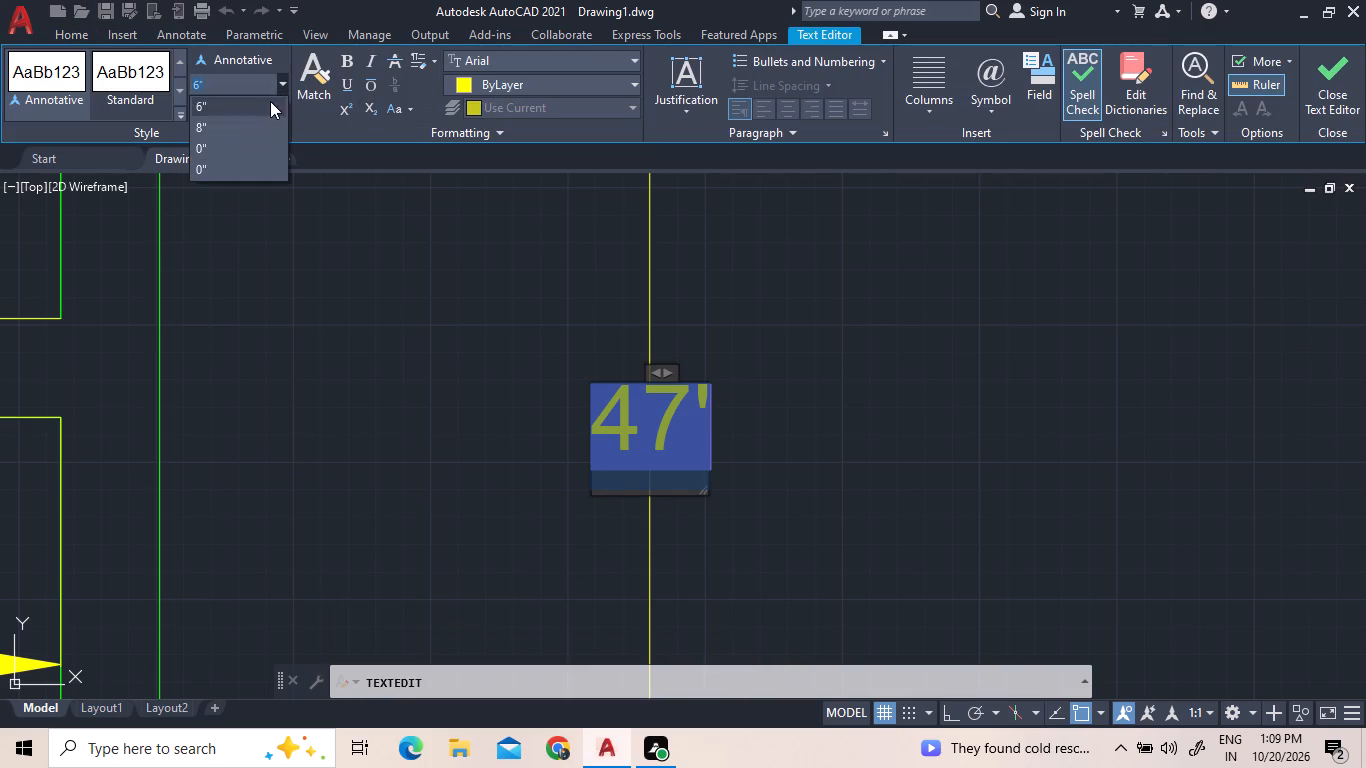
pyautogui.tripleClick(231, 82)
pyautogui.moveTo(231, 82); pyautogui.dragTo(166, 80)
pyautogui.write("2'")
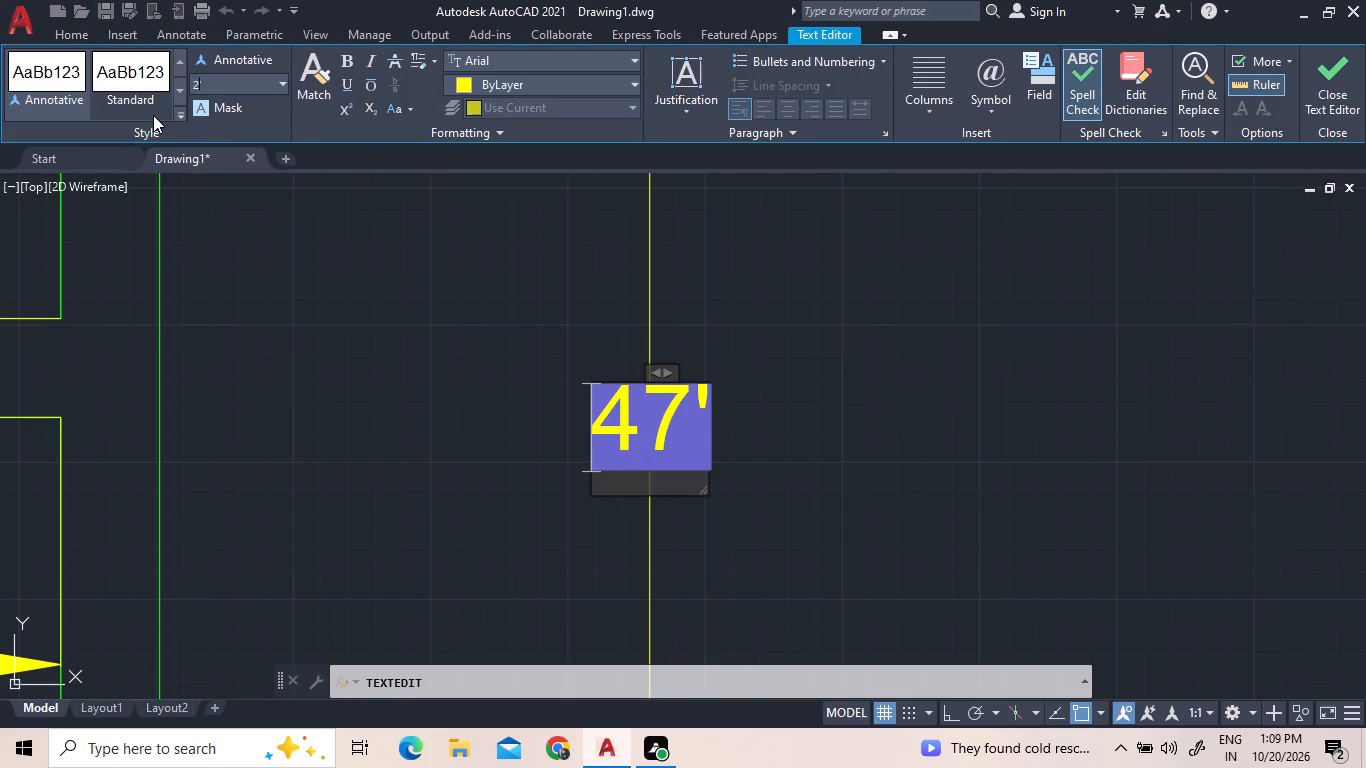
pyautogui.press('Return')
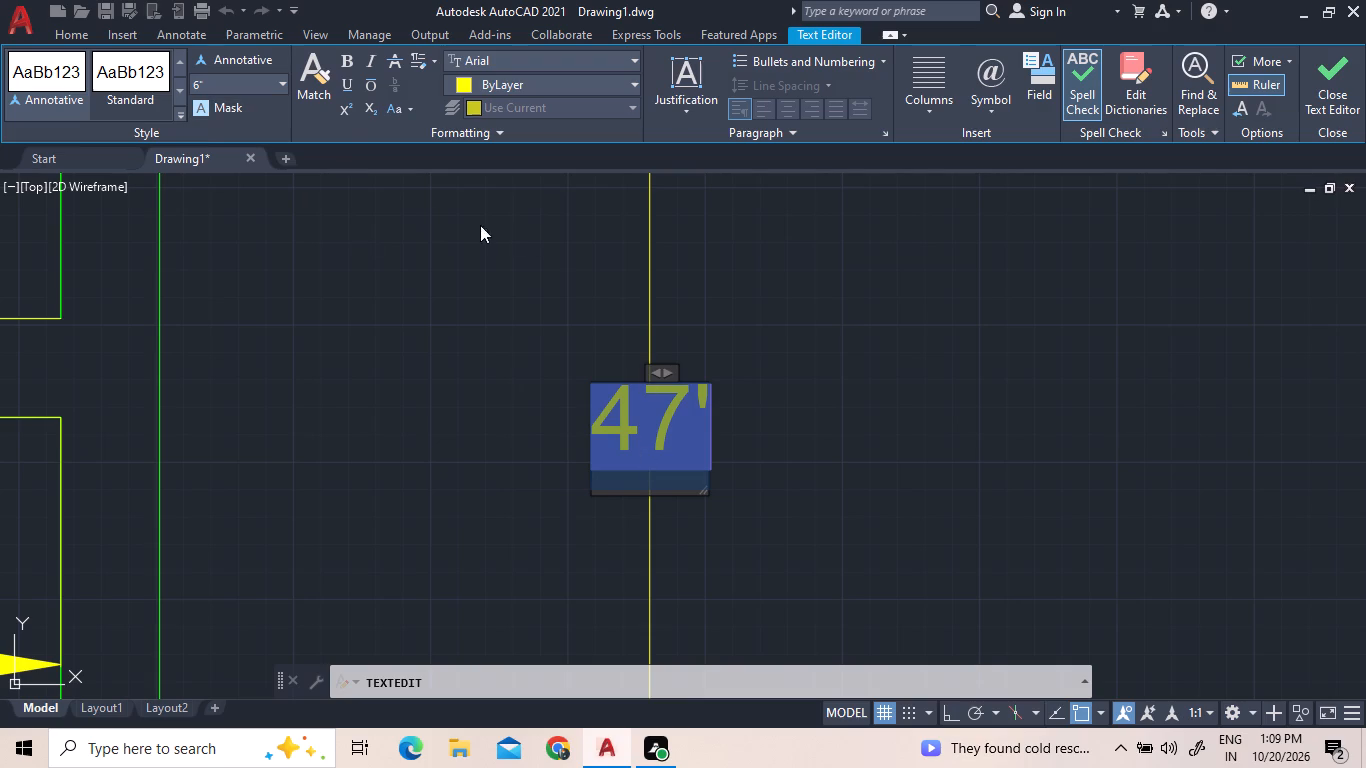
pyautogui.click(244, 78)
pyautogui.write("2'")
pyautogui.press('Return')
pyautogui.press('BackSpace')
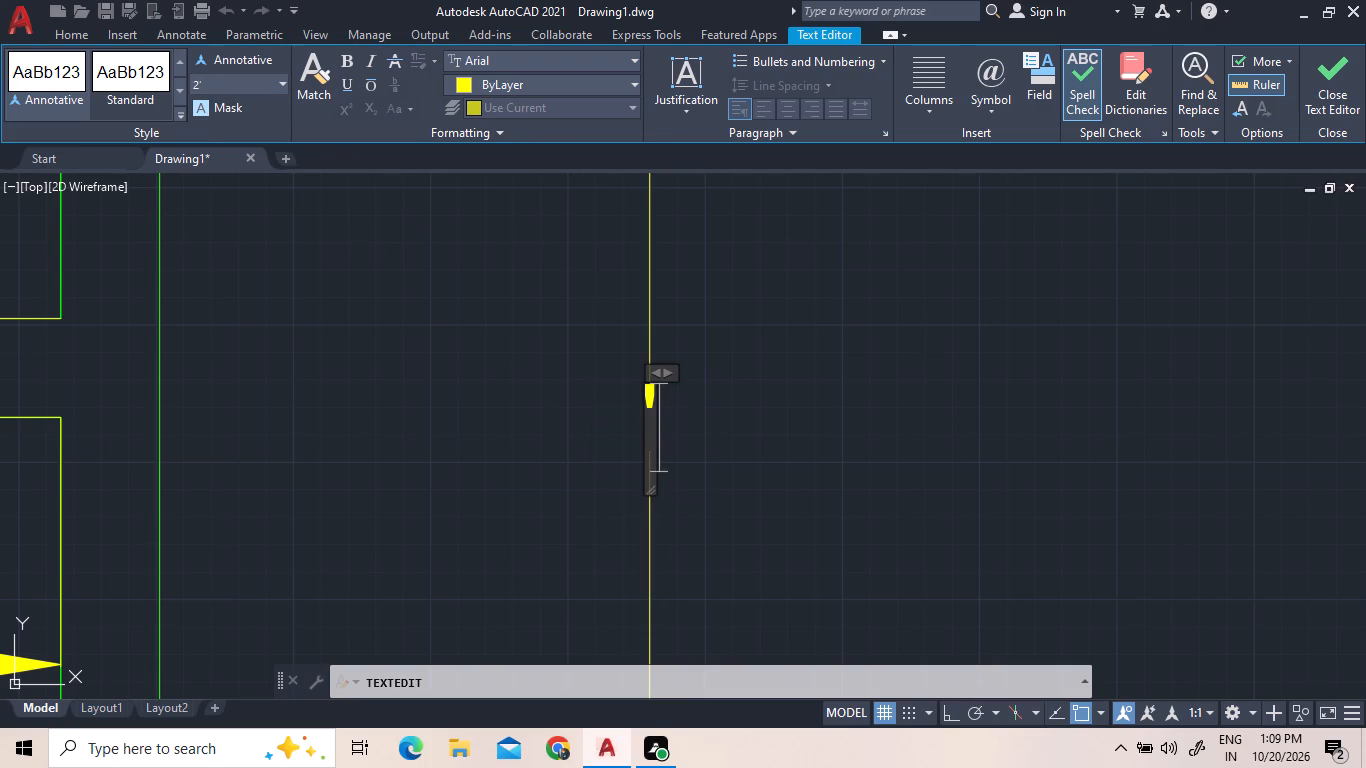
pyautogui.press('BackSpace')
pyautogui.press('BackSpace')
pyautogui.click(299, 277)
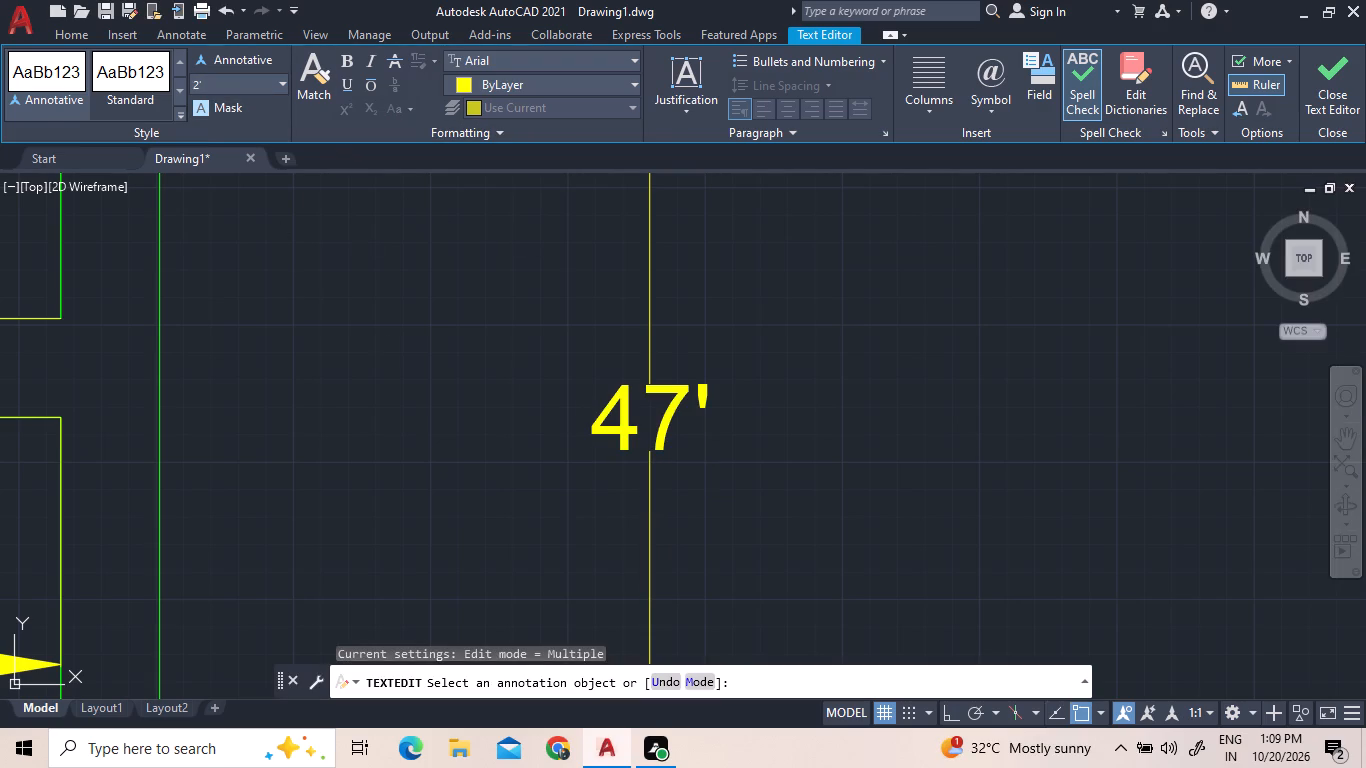
# Reopen the overall north-south dimension's text and set its height to 2'.
pyautogui.tripleClick(665, 396)
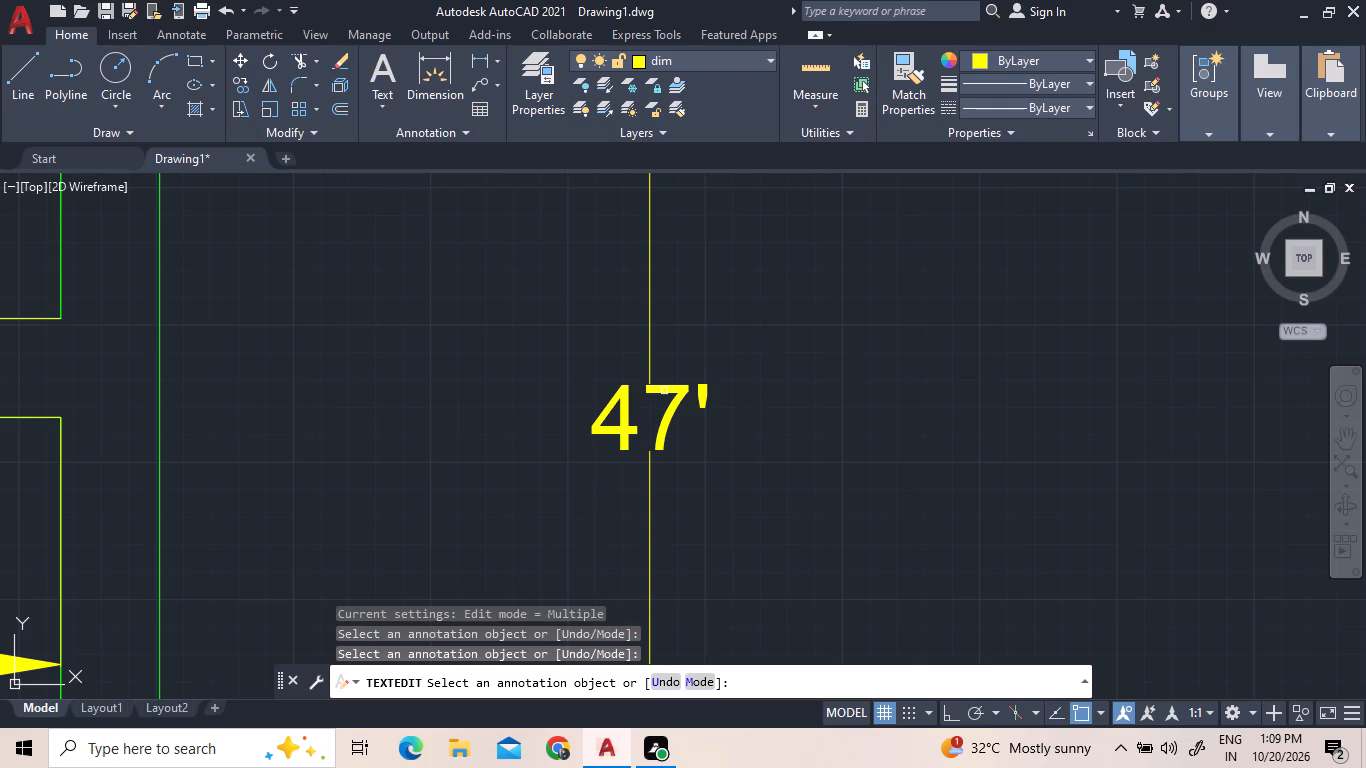
pyautogui.doubleClick(664, 390)
pyautogui.tripleClick(667, 383)
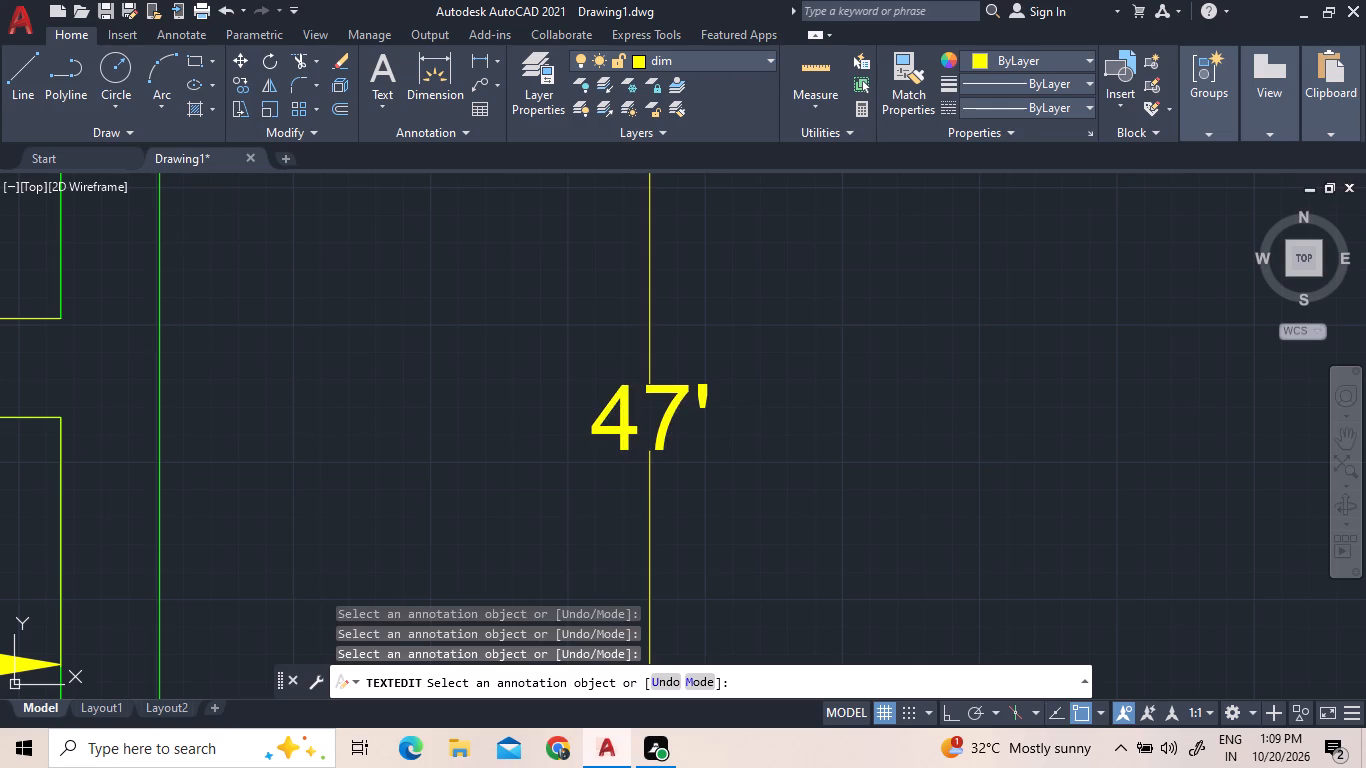
pyautogui.click(667, 383)
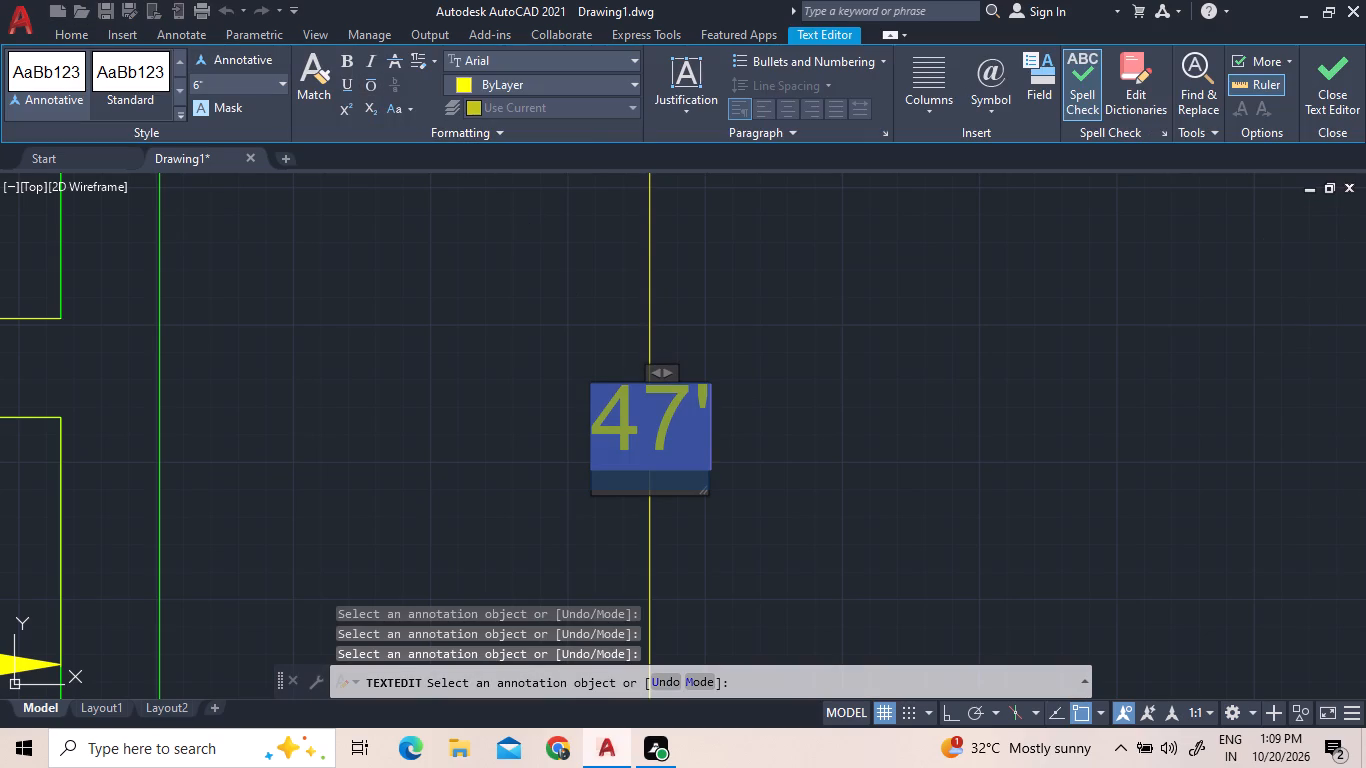
pyautogui.click(259, 79)
pyautogui.write("2'")
pyautogui.press('Return')
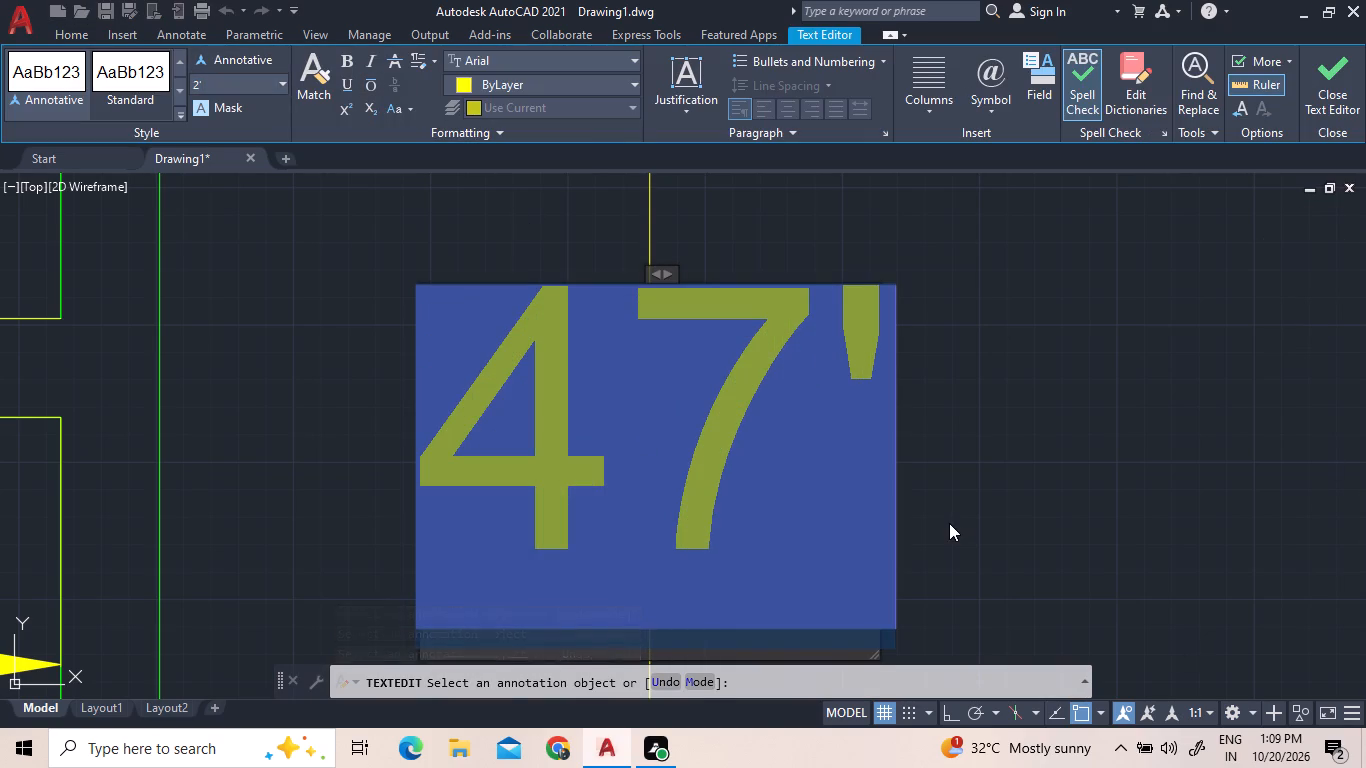
pyautogui.scroll(-3, 951, 523)
pyautogui.click(903, 357)
# Add a linear dimension for the plan's overall east-west width, placed outside the north wall on the dim layer.
pyautogui.scroll(-6, 909, 389)
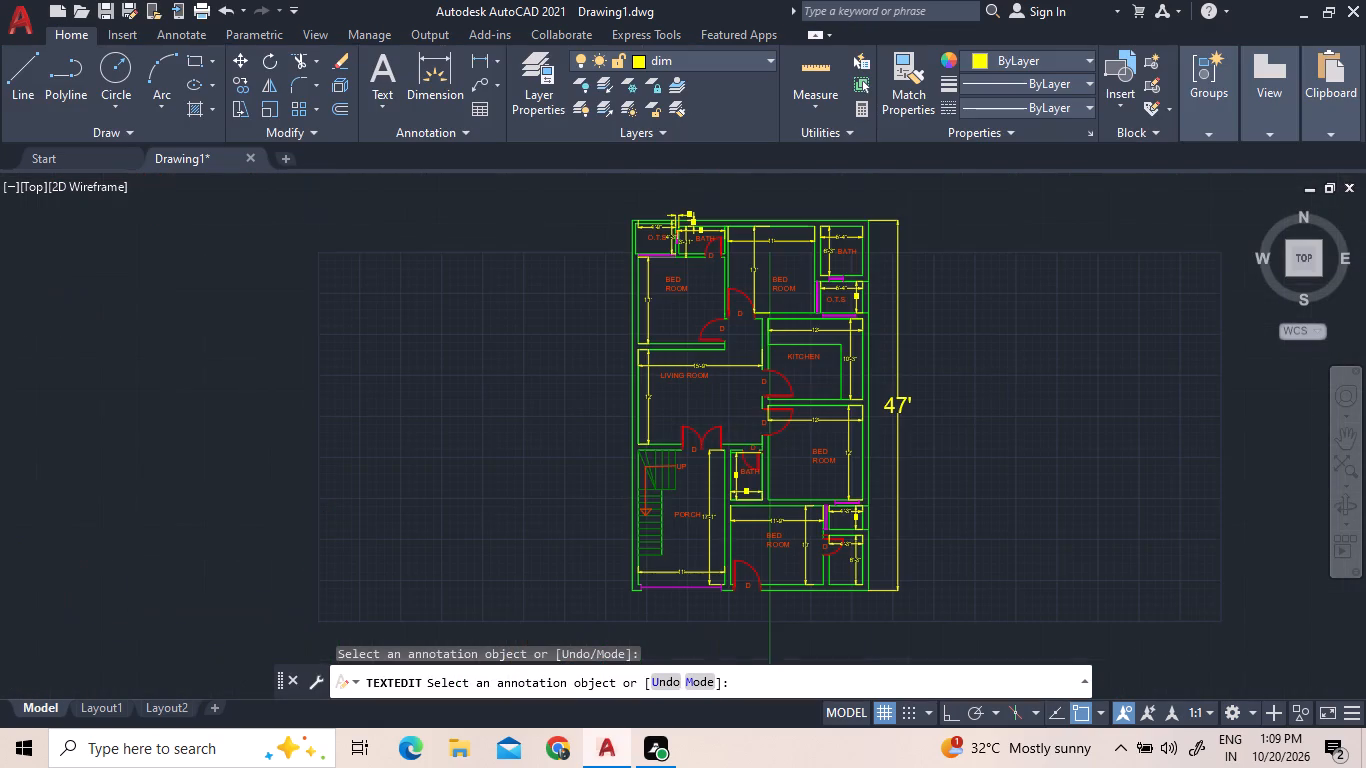
pyautogui.scroll(3, 876, 188)
pyautogui.scroll(-1, 877, 251)
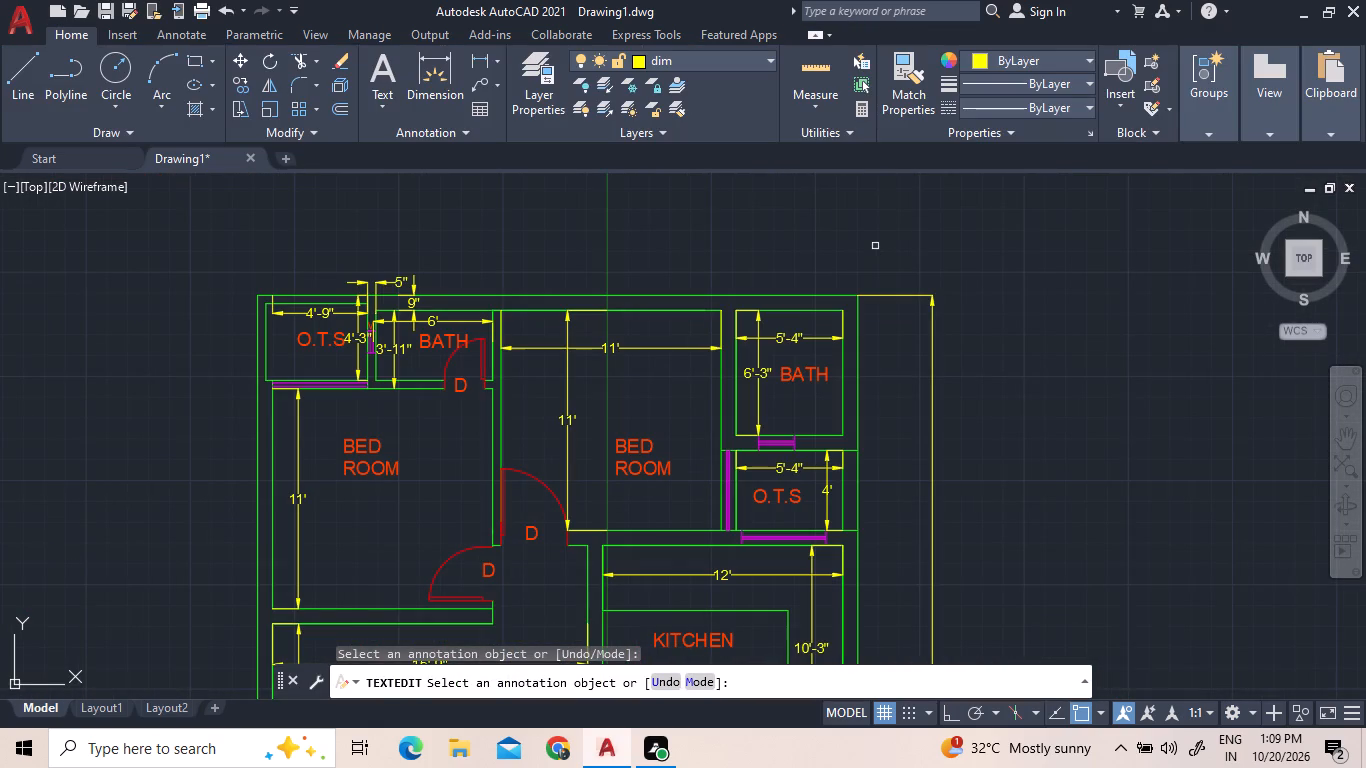
pyautogui.click(472, 57)
pyautogui.click(254, 293)
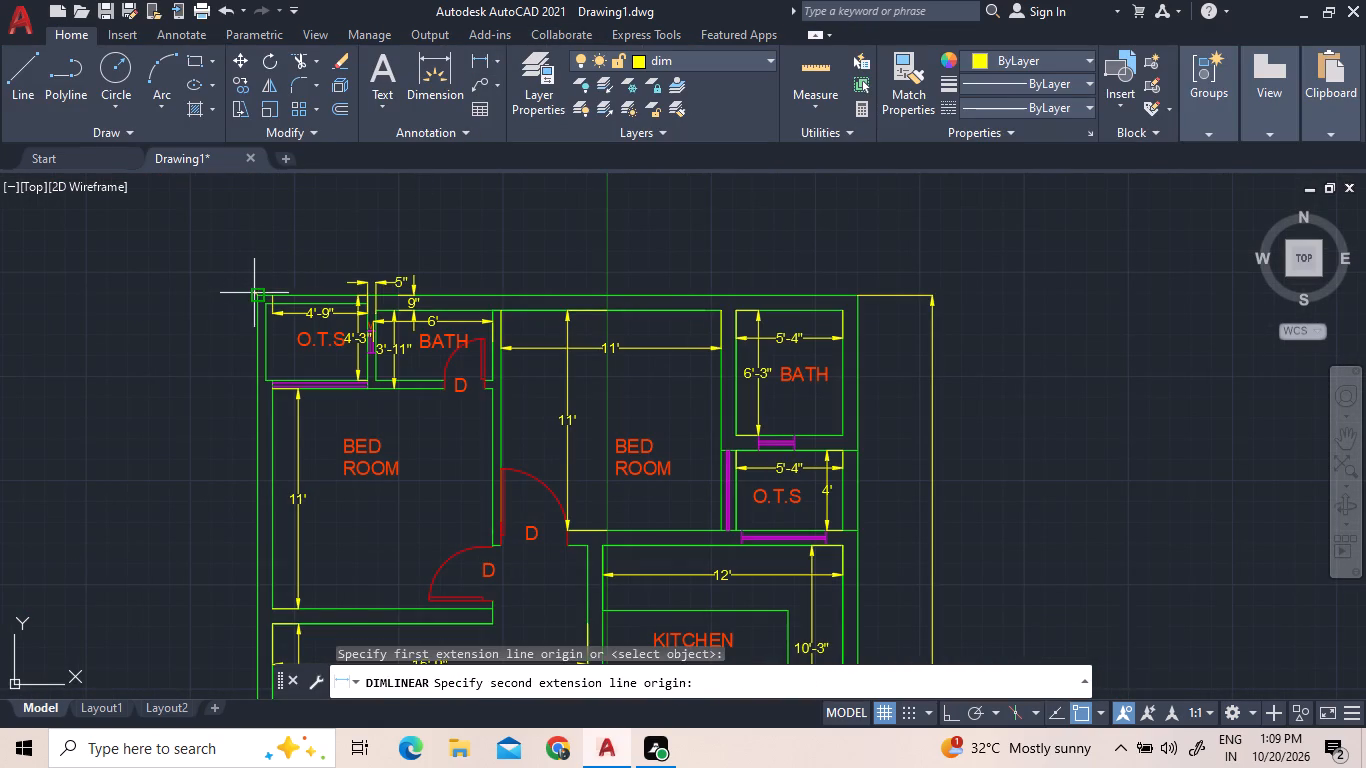
pyautogui.click(860, 293)
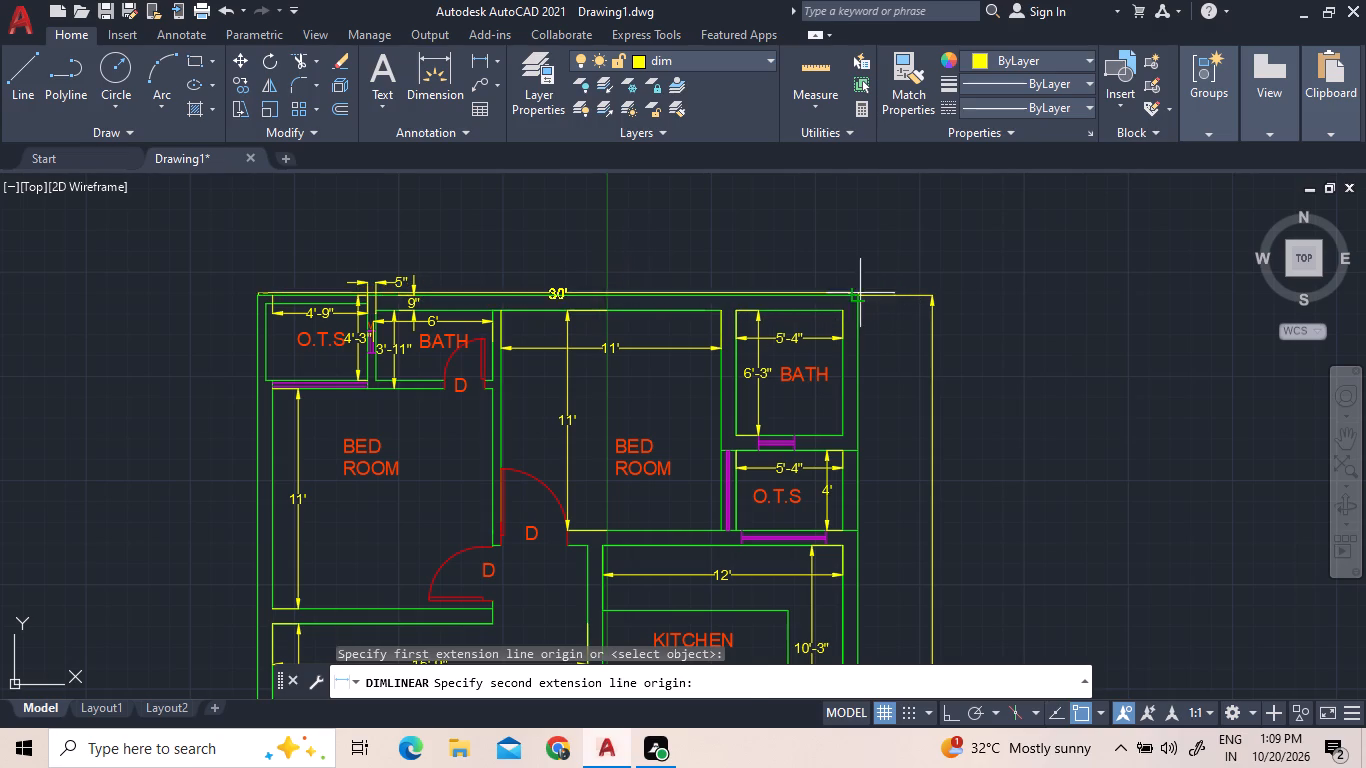
pyautogui.click(863, 214)
# Set the text height of the overall east-west dimension to 2'.
pyautogui.scroll(3, 556, 181)
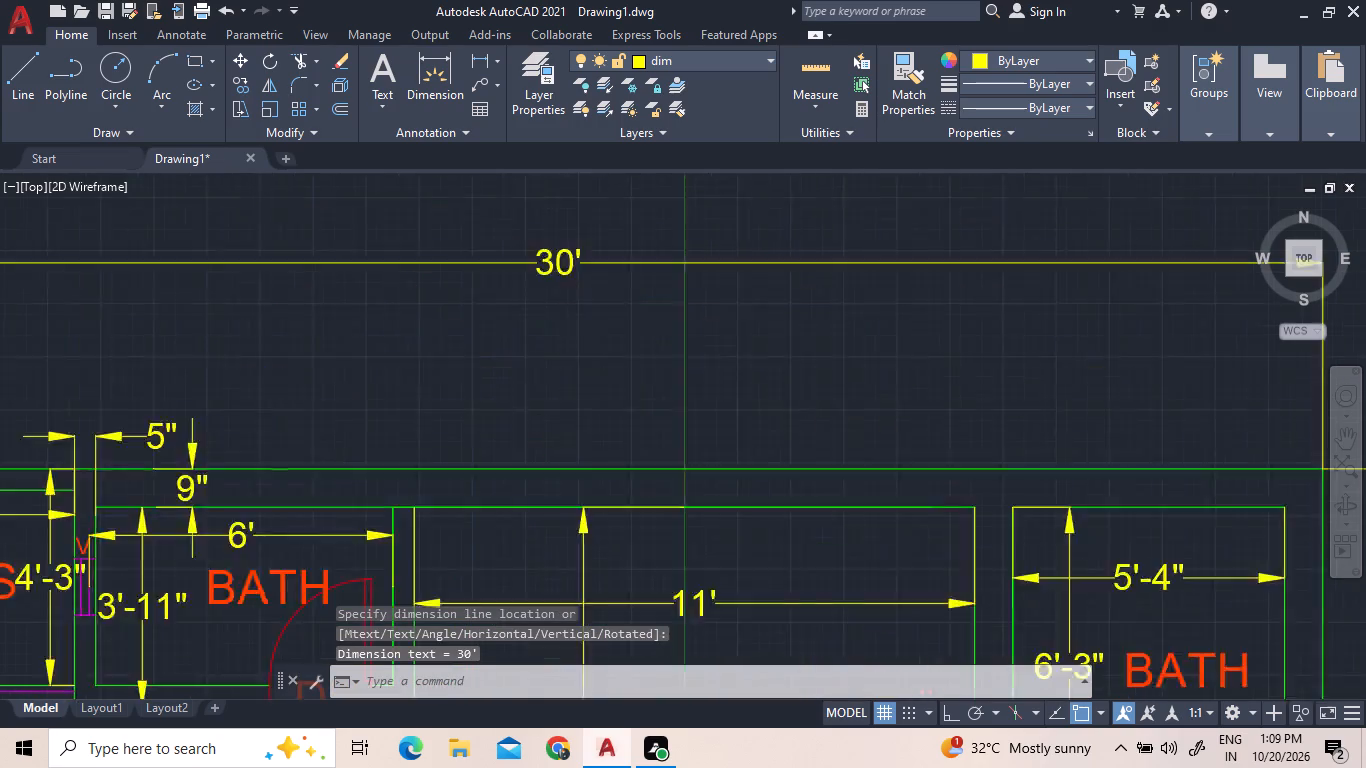
pyautogui.scroll(2, 555, 251)
pyautogui.moveTo(620, 478); pyautogui.dragTo(625, 384)
pyautogui.click(517, 330)
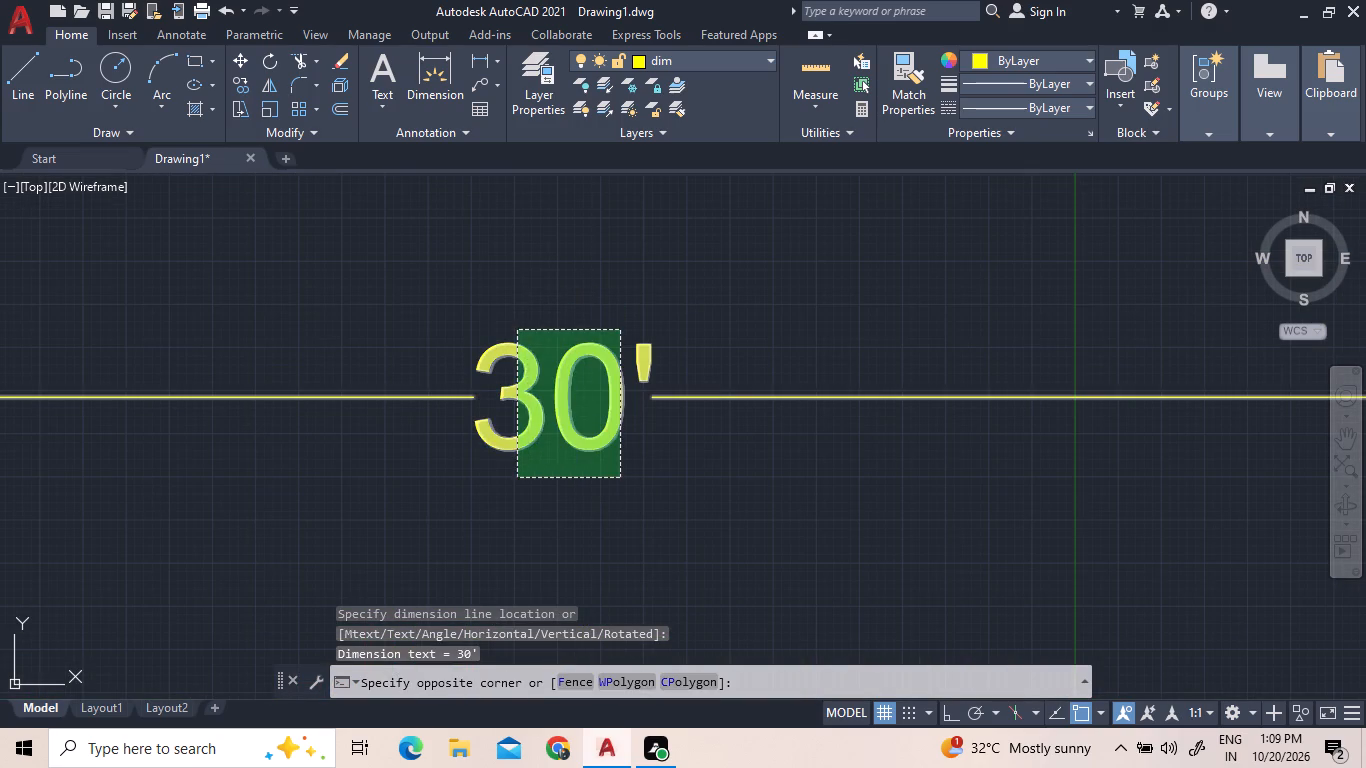
pyautogui.tripleClick(523, 360)
pyautogui.click(524, 361)
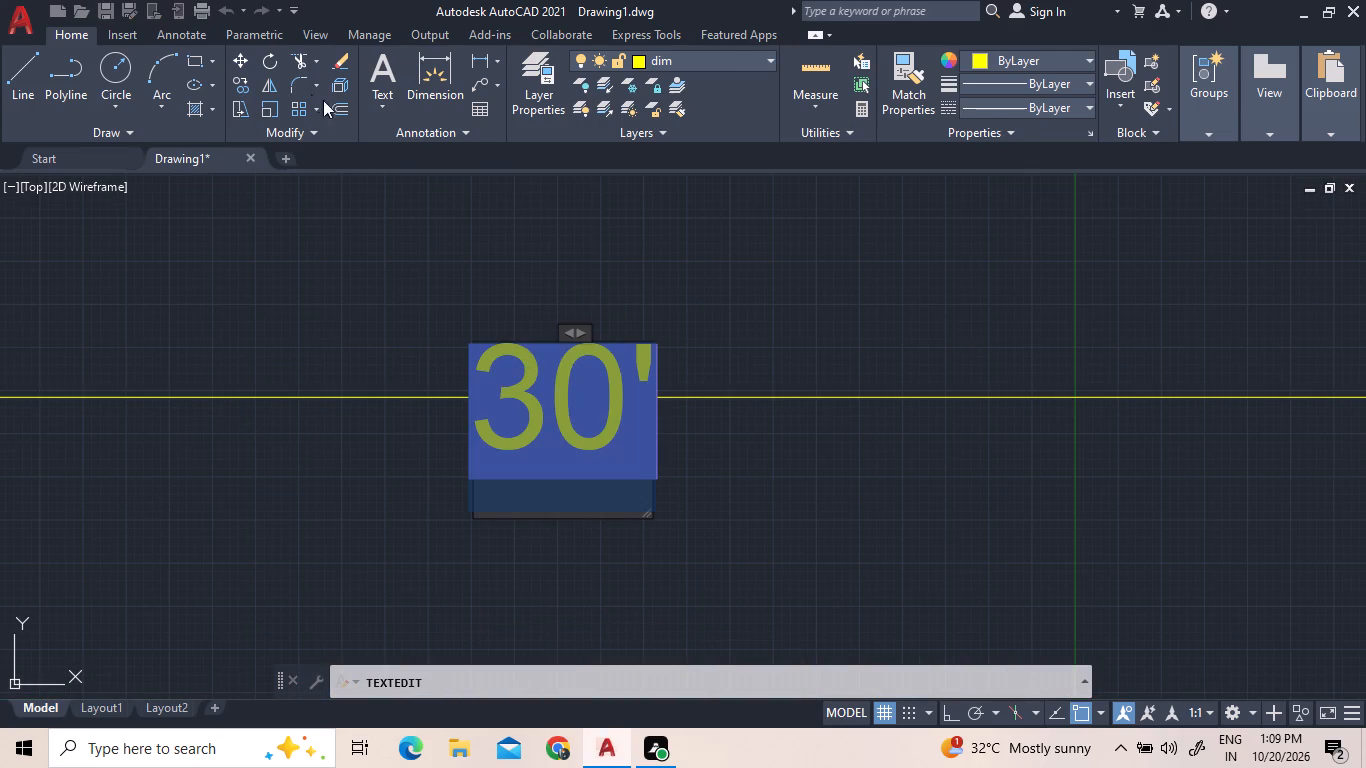
pyautogui.click(283, 79)
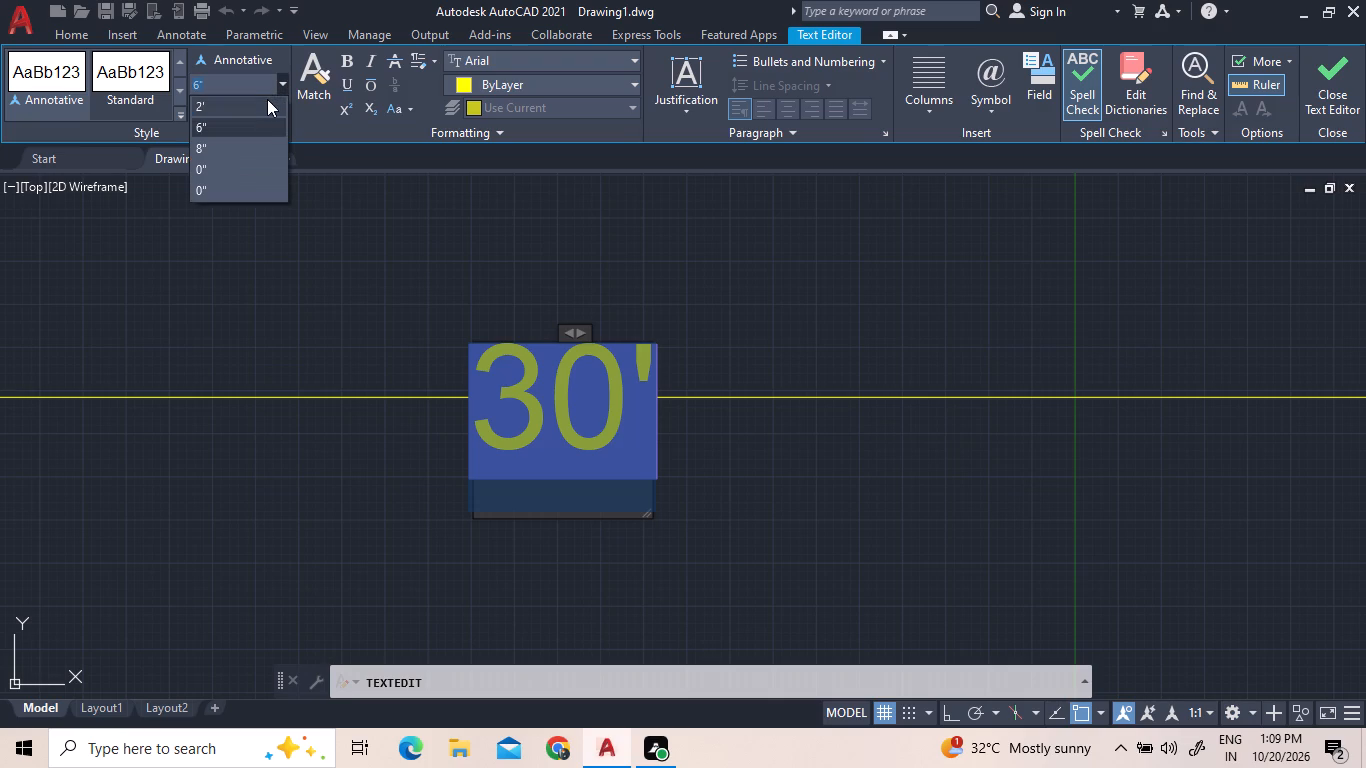
pyautogui.click(267, 99)
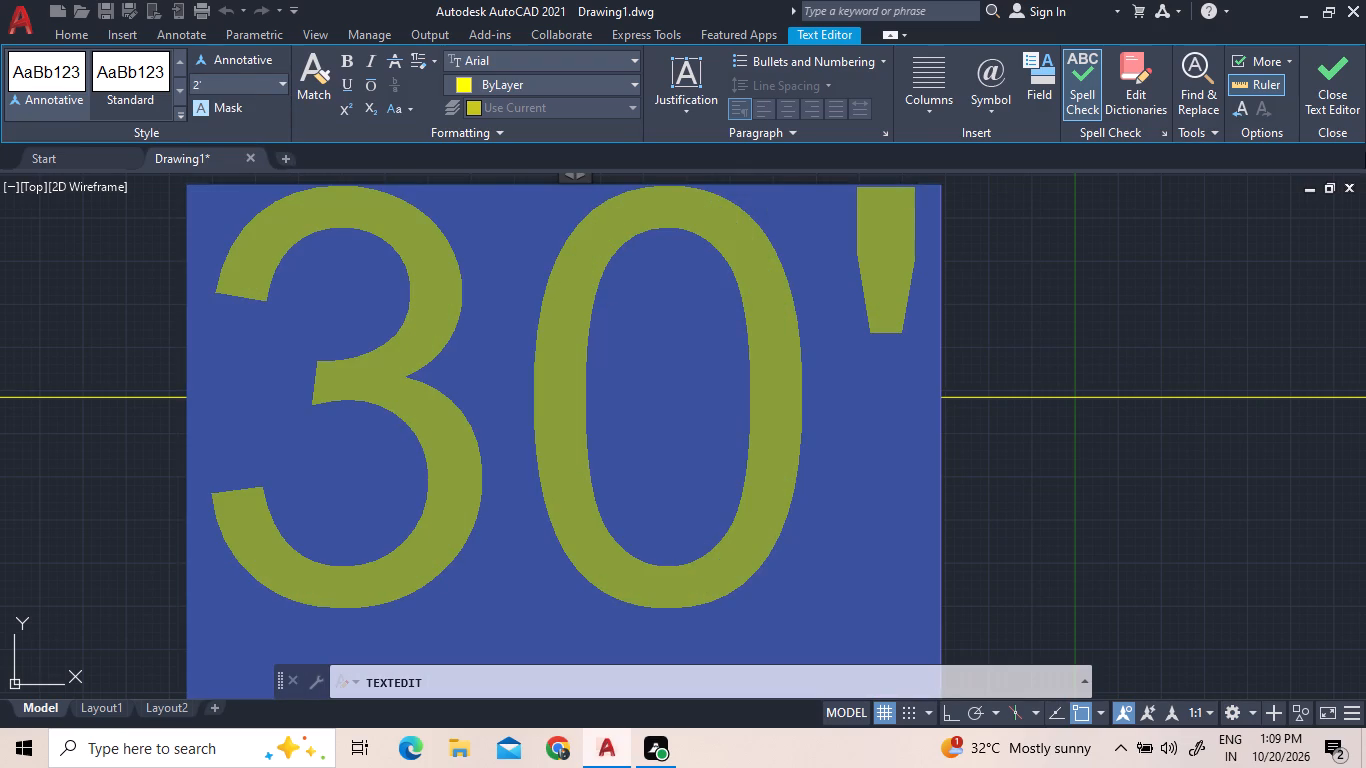
pyautogui.click(1208, 279)
# Leave text editing and move the long line across the porch's south opening from the window layer to layer 0.
pyautogui.scroll(-8, 1080, 378)
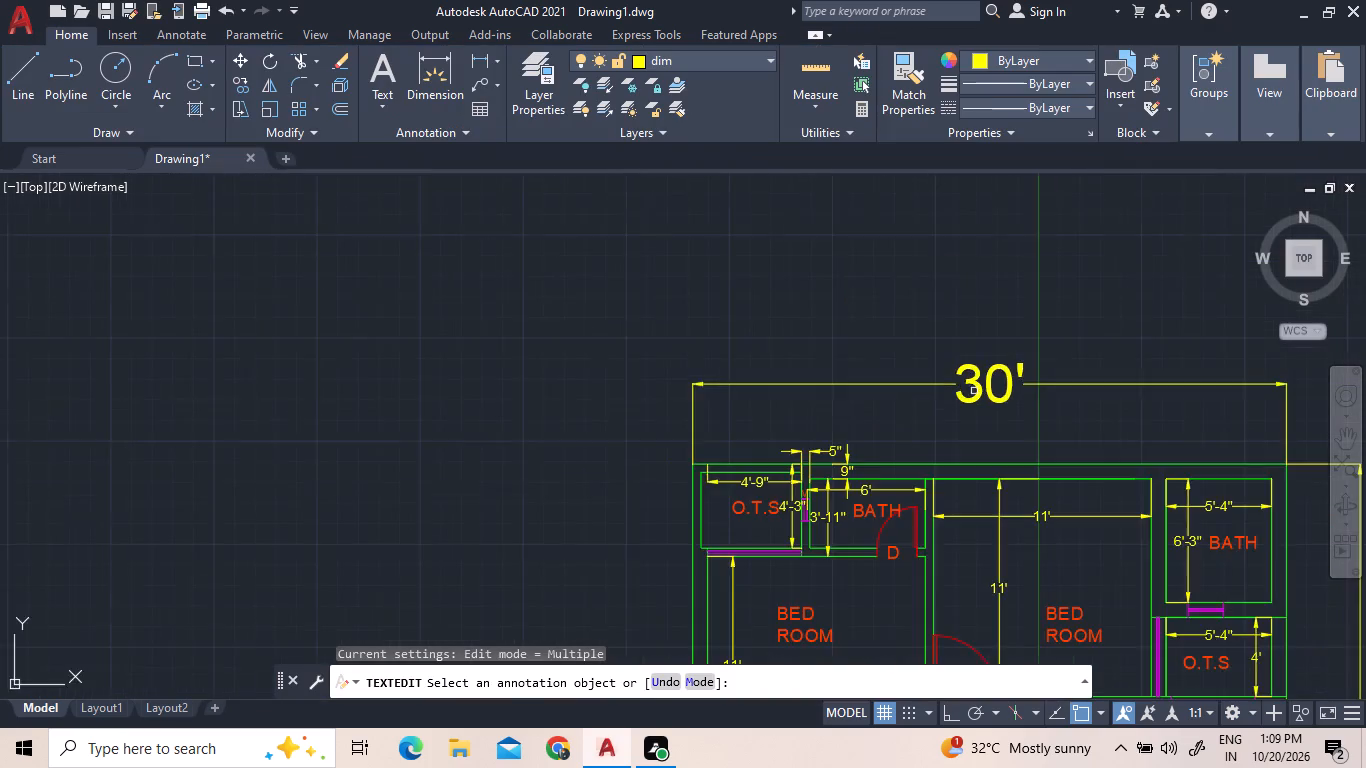
pyautogui.scroll(-4, 927, 398)
pyautogui.scroll(2, 985, 578)
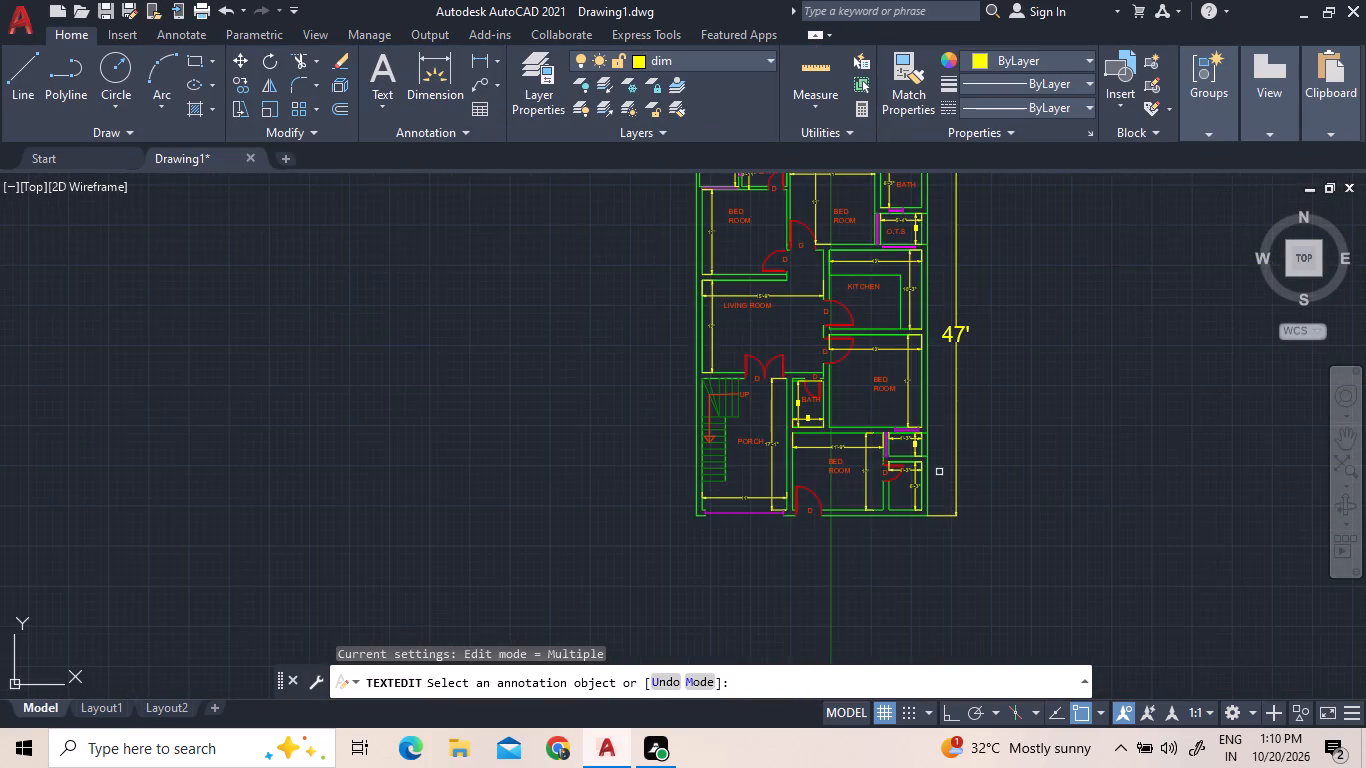
pyautogui.scroll(1, 929, 464)
pyautogui.scroll(1, 692, 559)
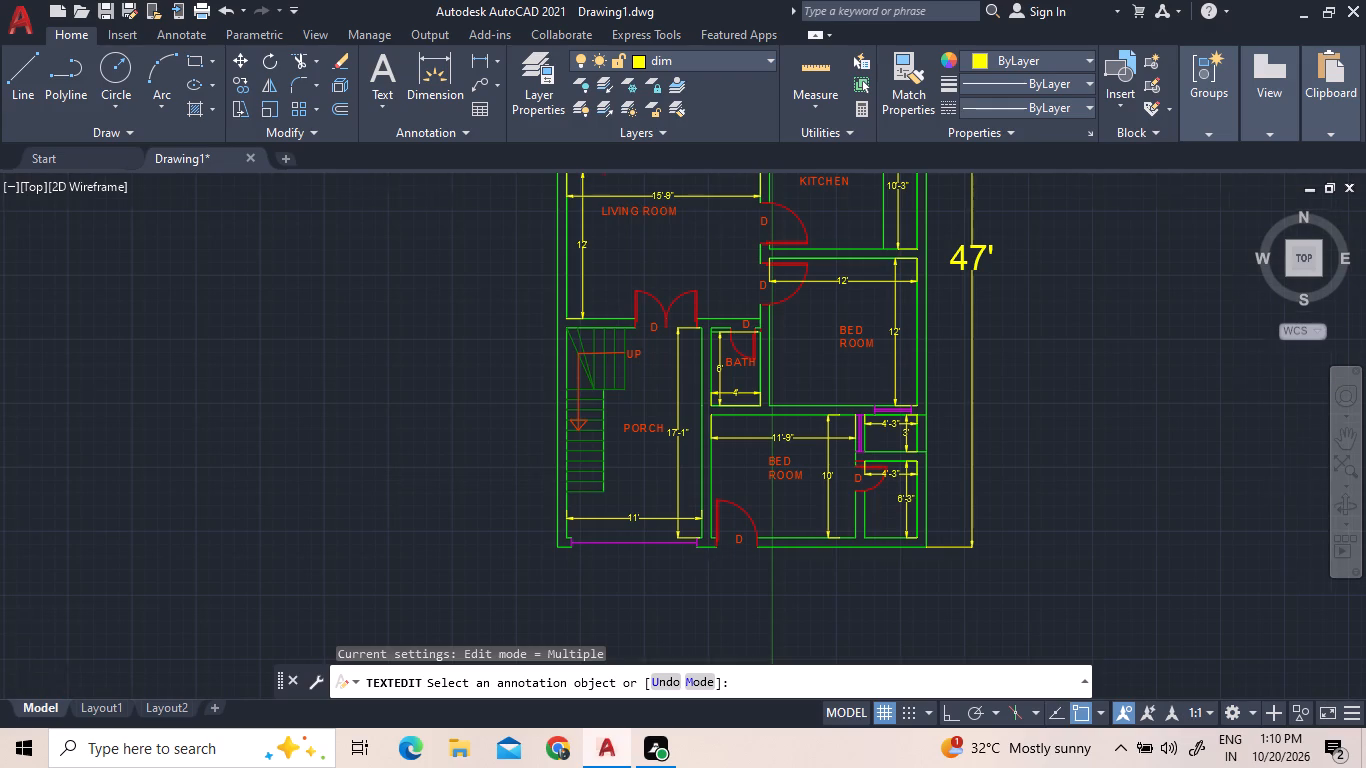
pyautogui.scroll(1, 692, 559)
pyautogui.click(593, 517)
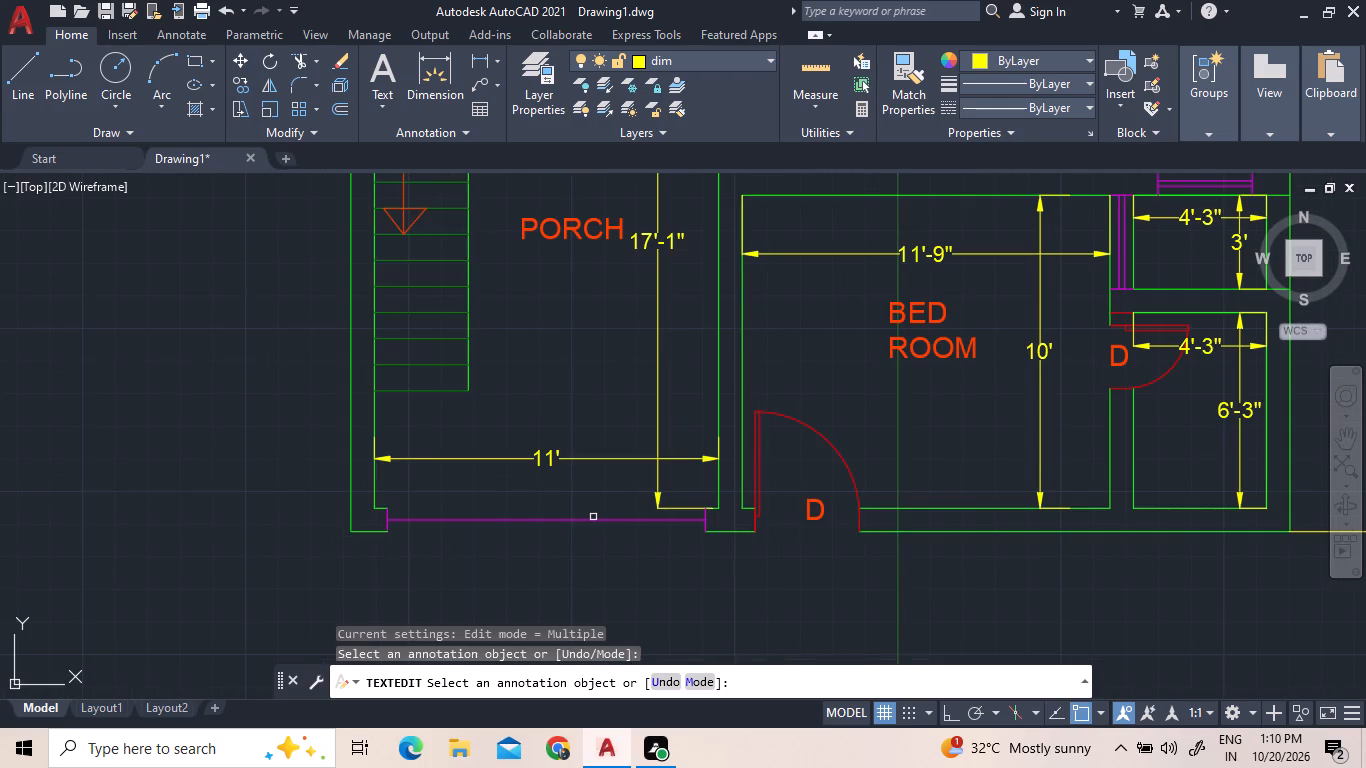
pyautogui.rightClick(593, 517)
pyautogui.click(693, 333)
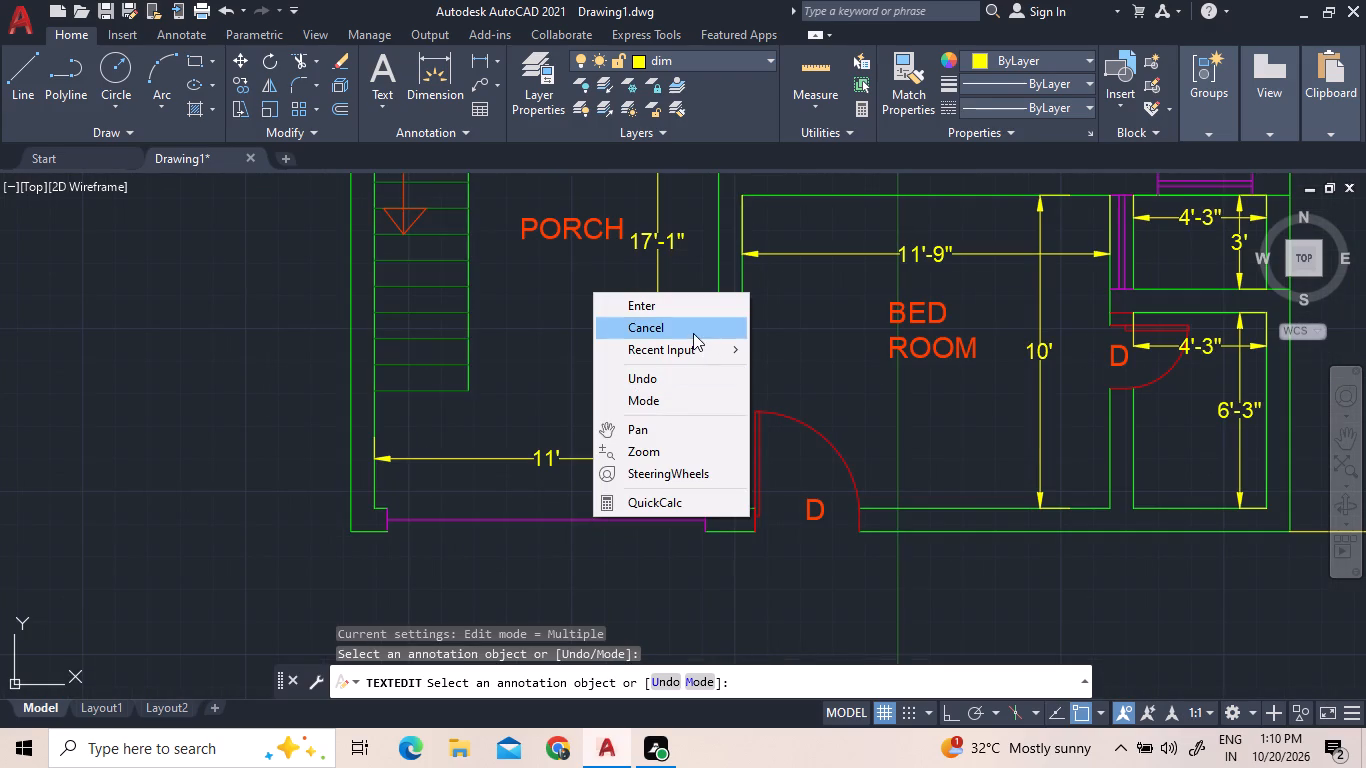
pyautogui.click(570, 515)
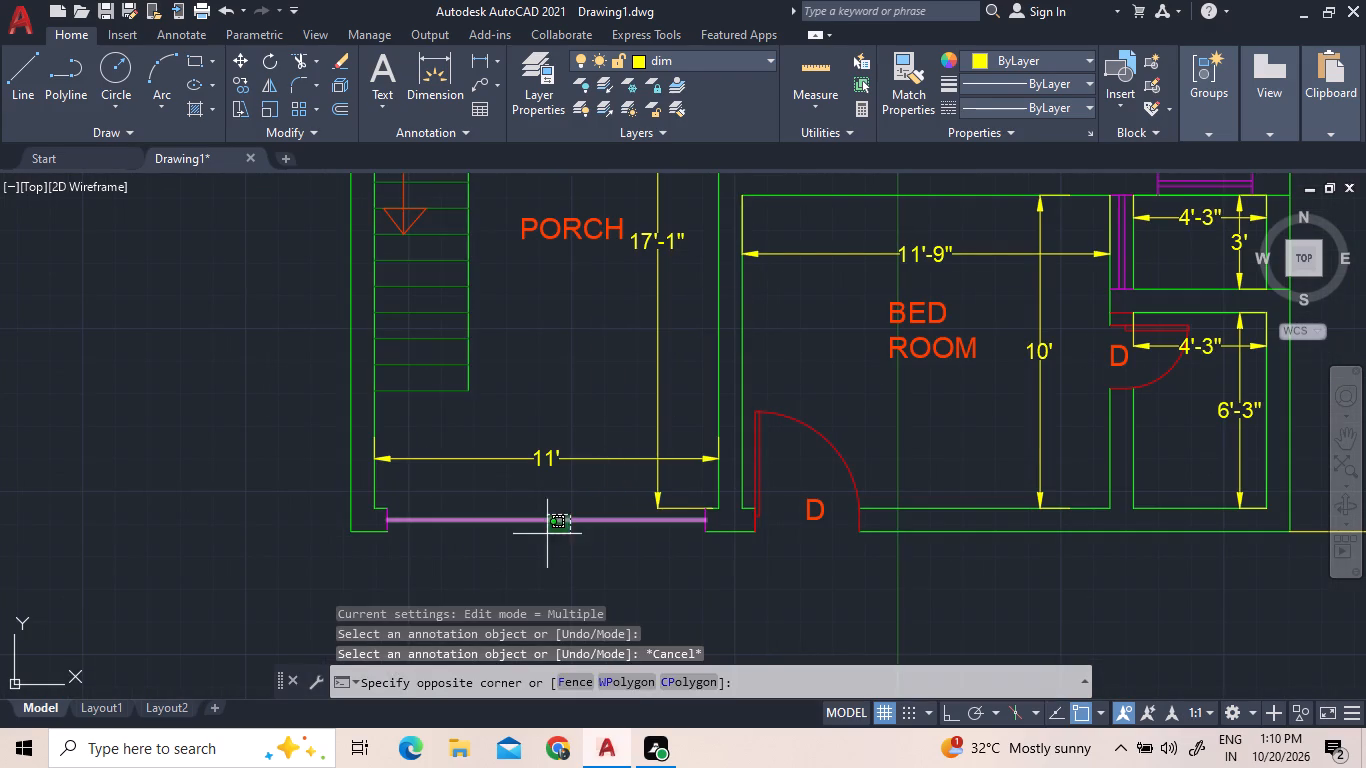
pyautogui.click(547, 534)
pyautogui.click(717, 59)
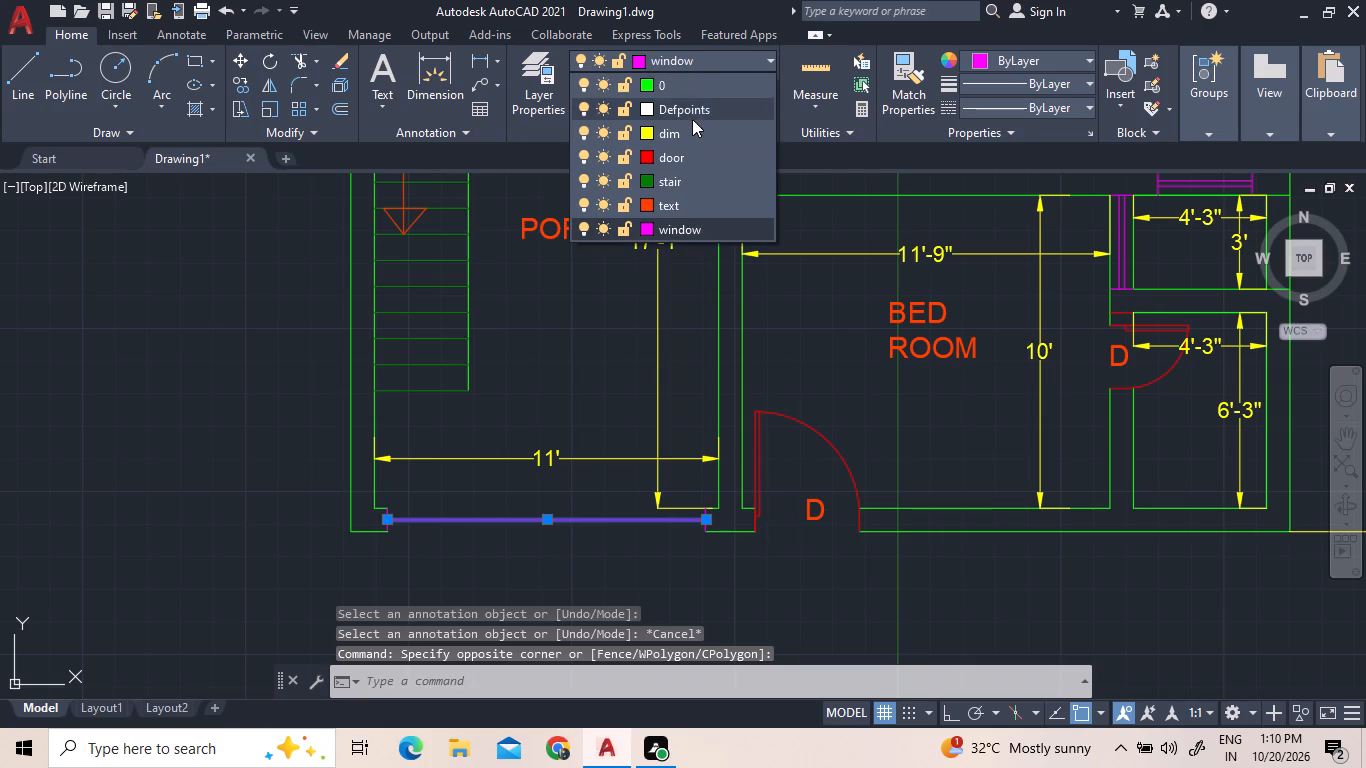
pyautogui.click(686, 129)
pyautogui.click(685, 62)
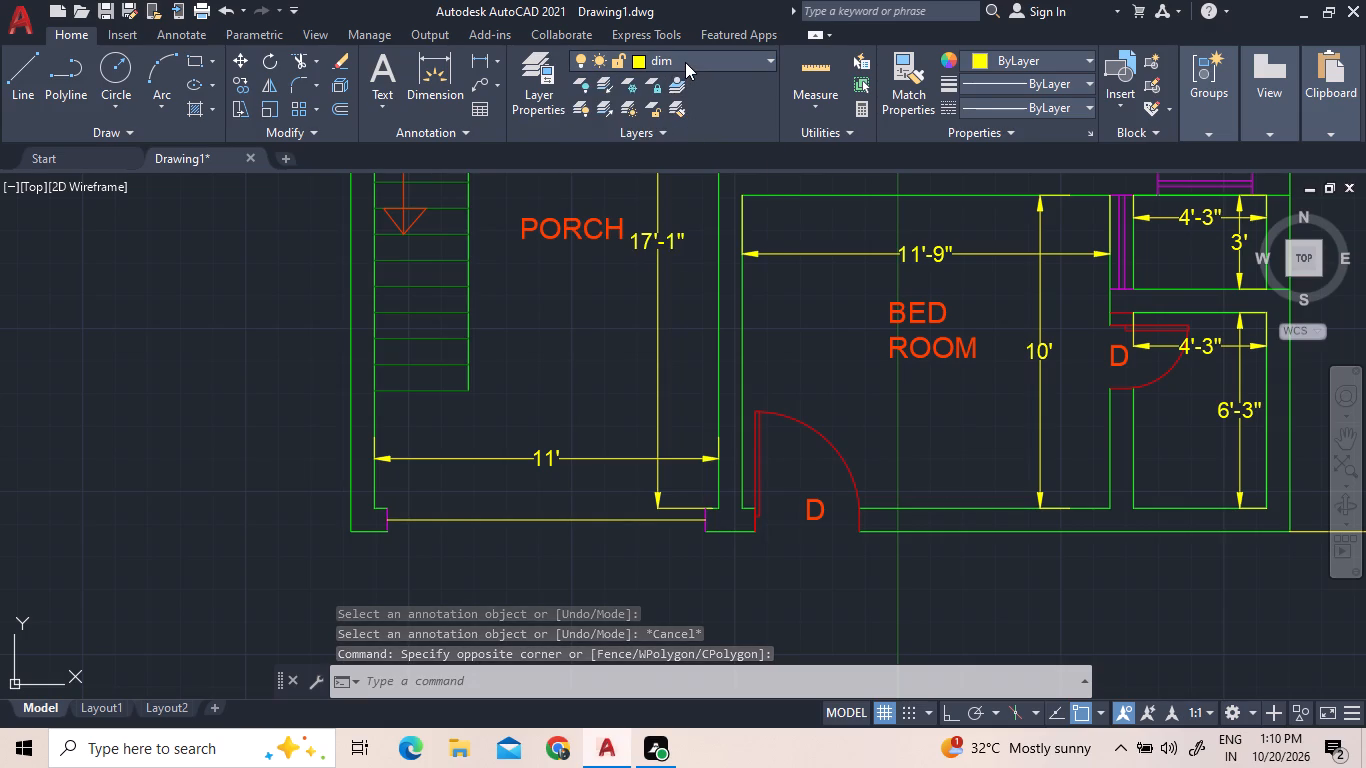
pyautogui.click(679, 88)
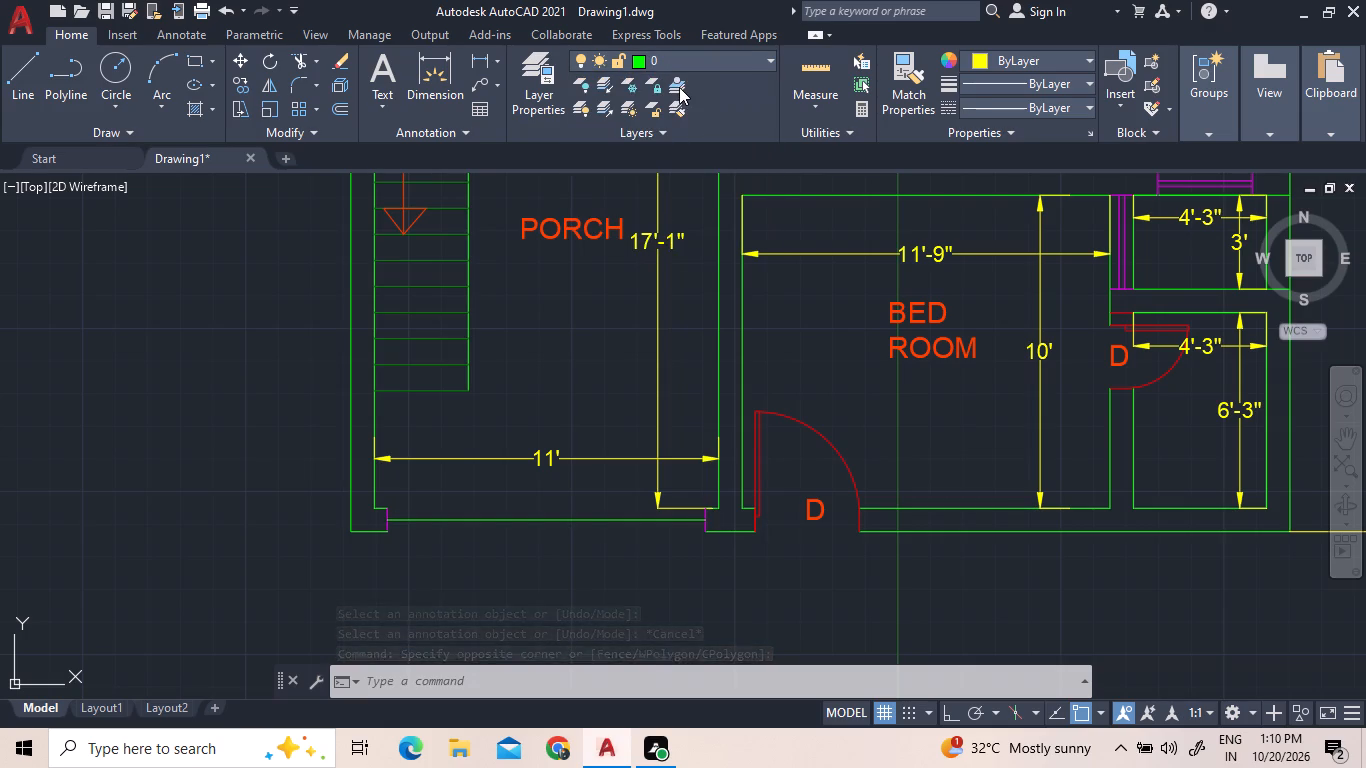
# Clear the selection and look over the whole plan, checking its rooms, labels, dimensions and openings.
pyautogui.scroll(-2, 713, 473)
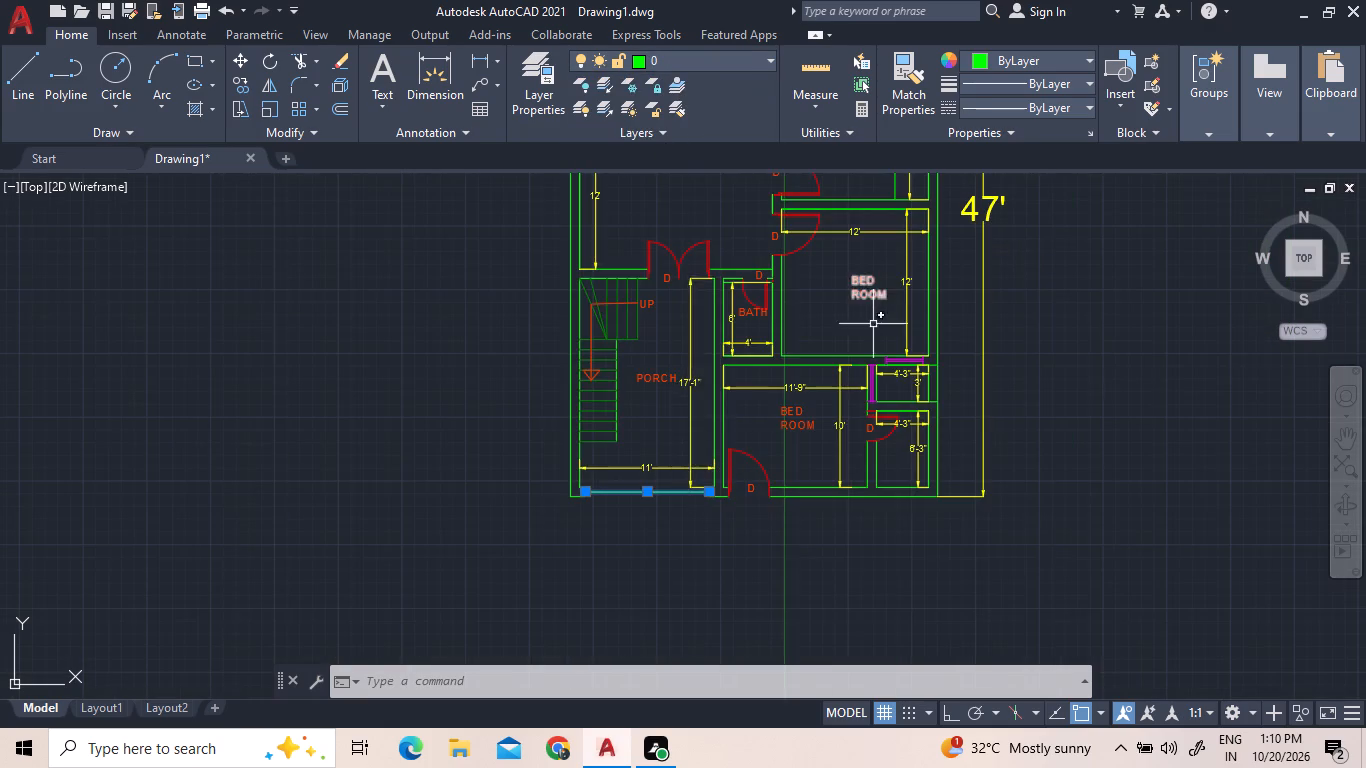
pyautogui.scroll(-2, 860, 378)
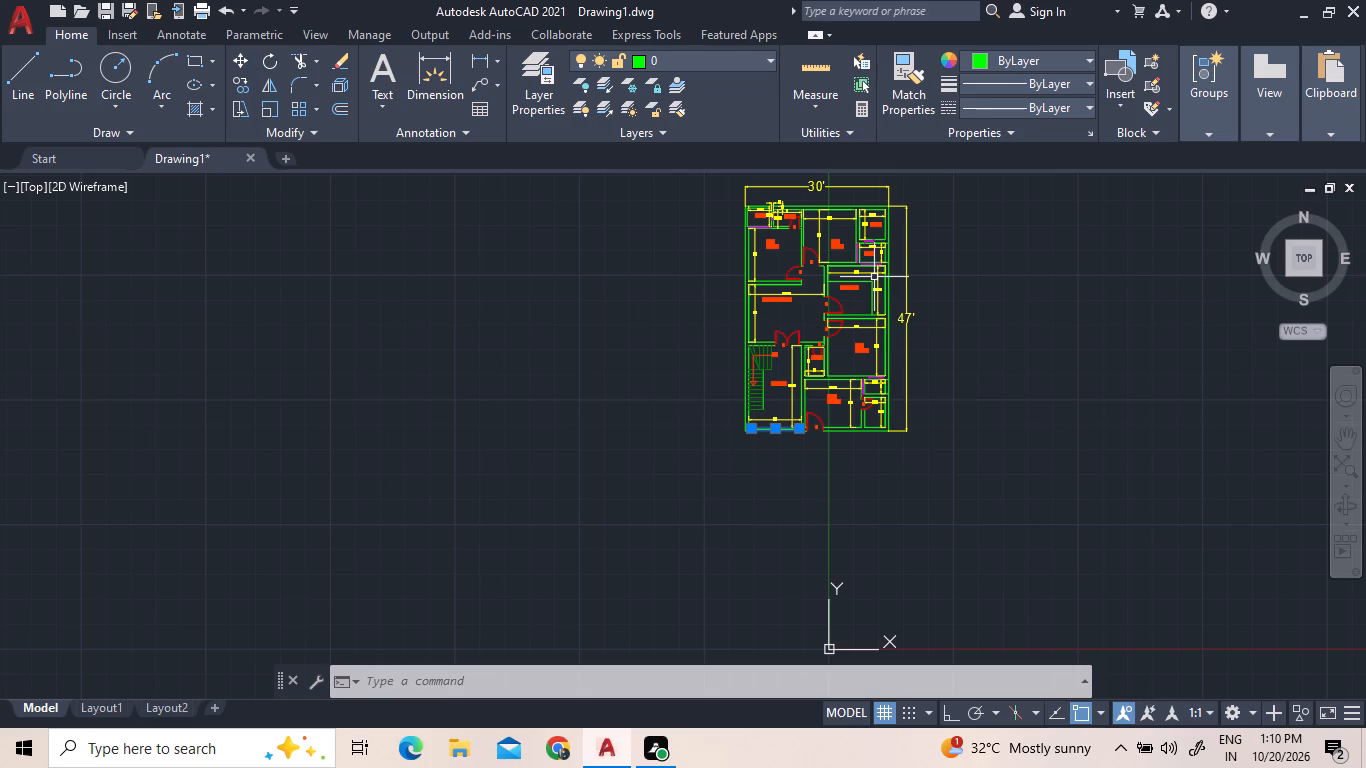
pyautogui.scroll(-3, 872, 275)
pyautogui.scroll(1, 838, 215)
pyautogui.scroll(3, 872, 306)
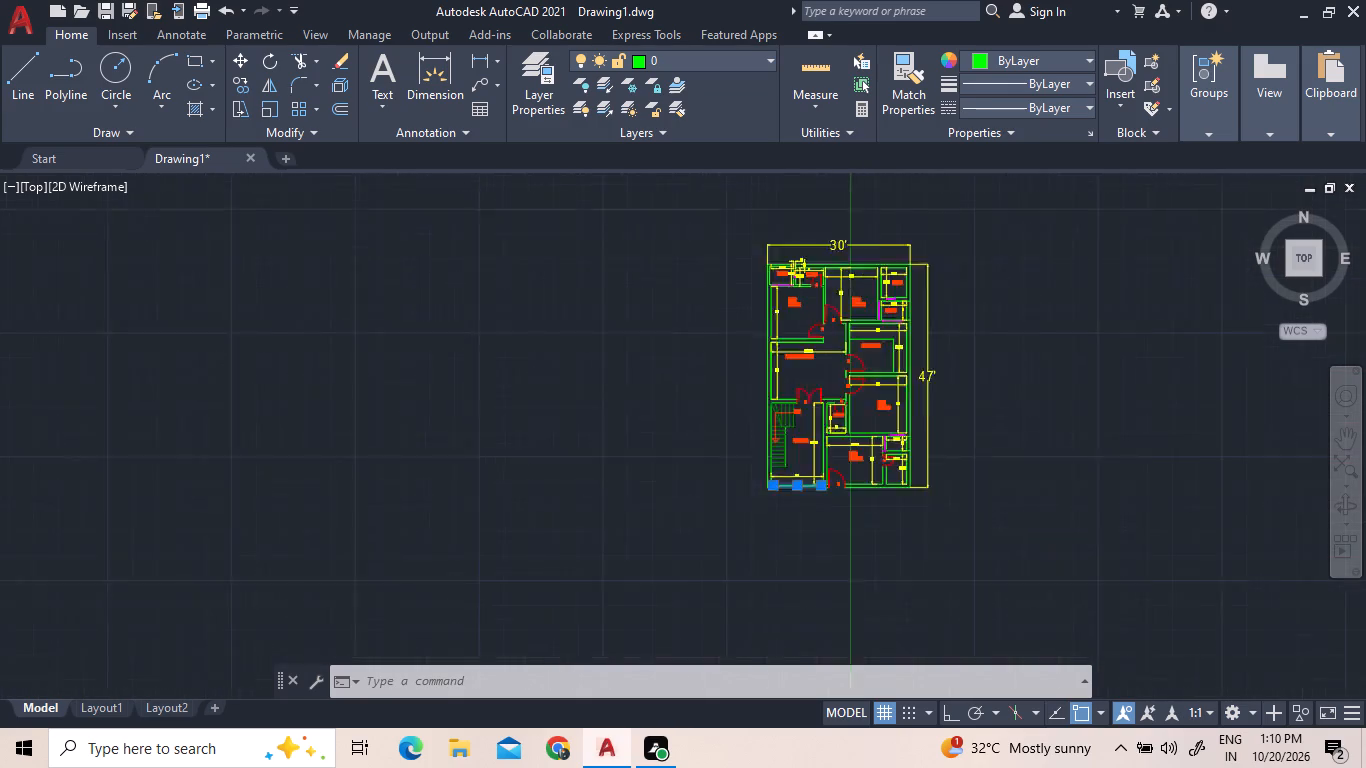
pyautogui.scroll(1, 940, 346)
pyautogui.moveTo(940, 346); pyautogui.dragTo(764, 436, button='middle')
pyautogui.scroll(1, 663, 257)
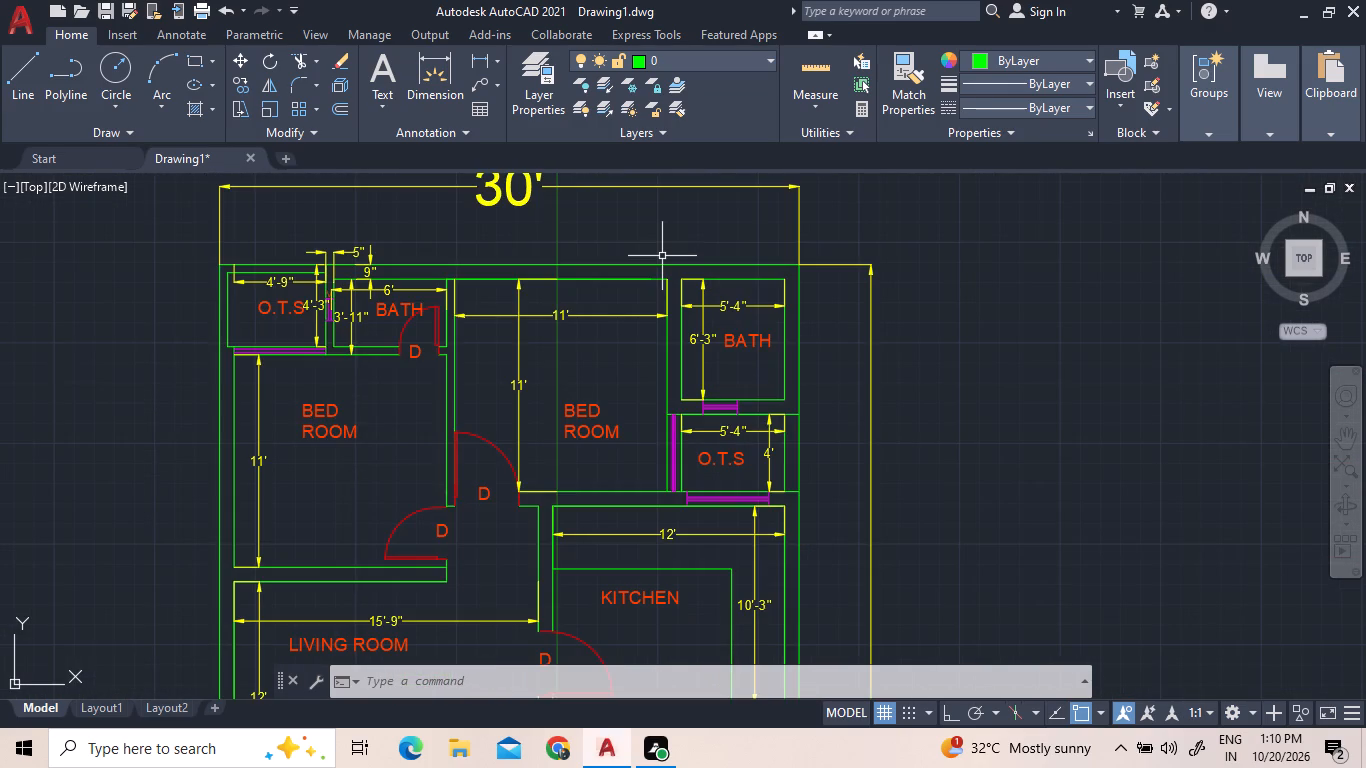
pyautogui.scroll(-2, 662, 256)
pyautogui.scroll(2, 719, 564)
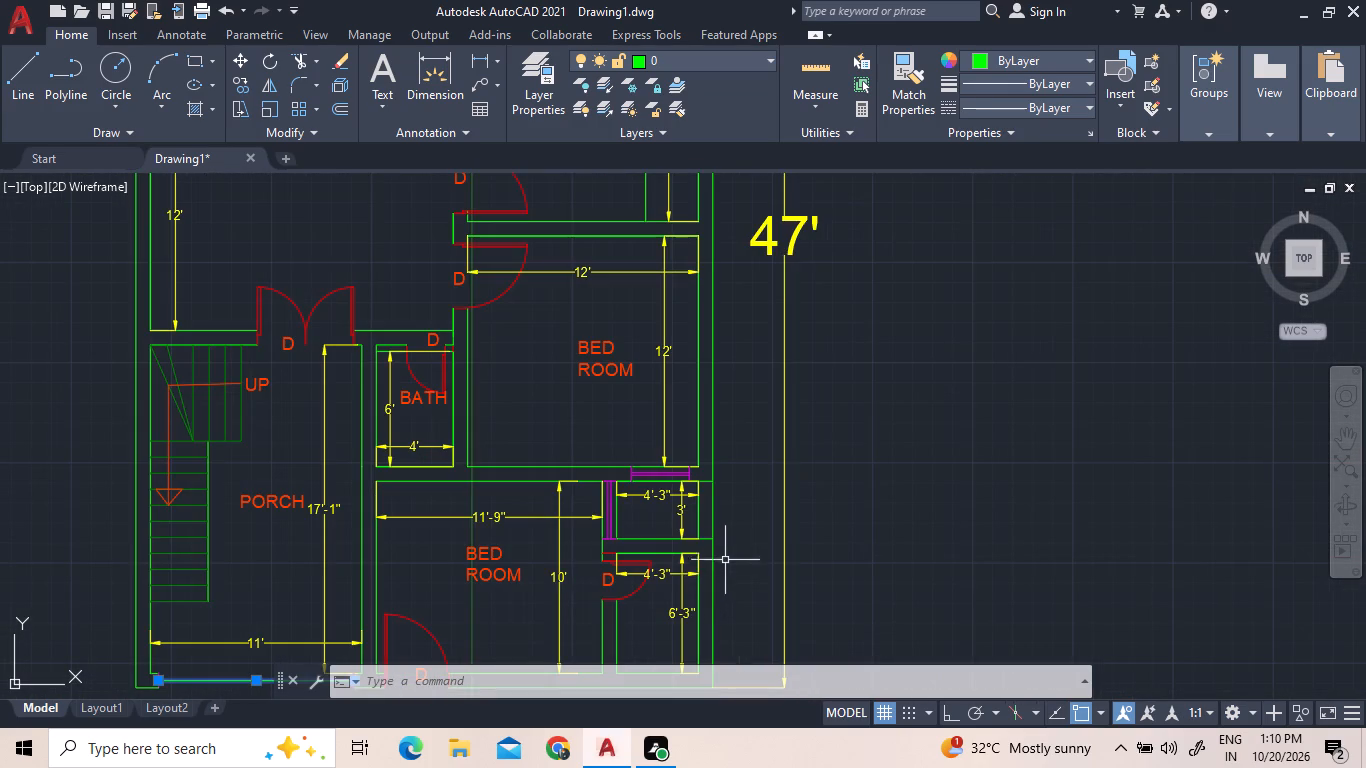
pyautogui.press('Escape')
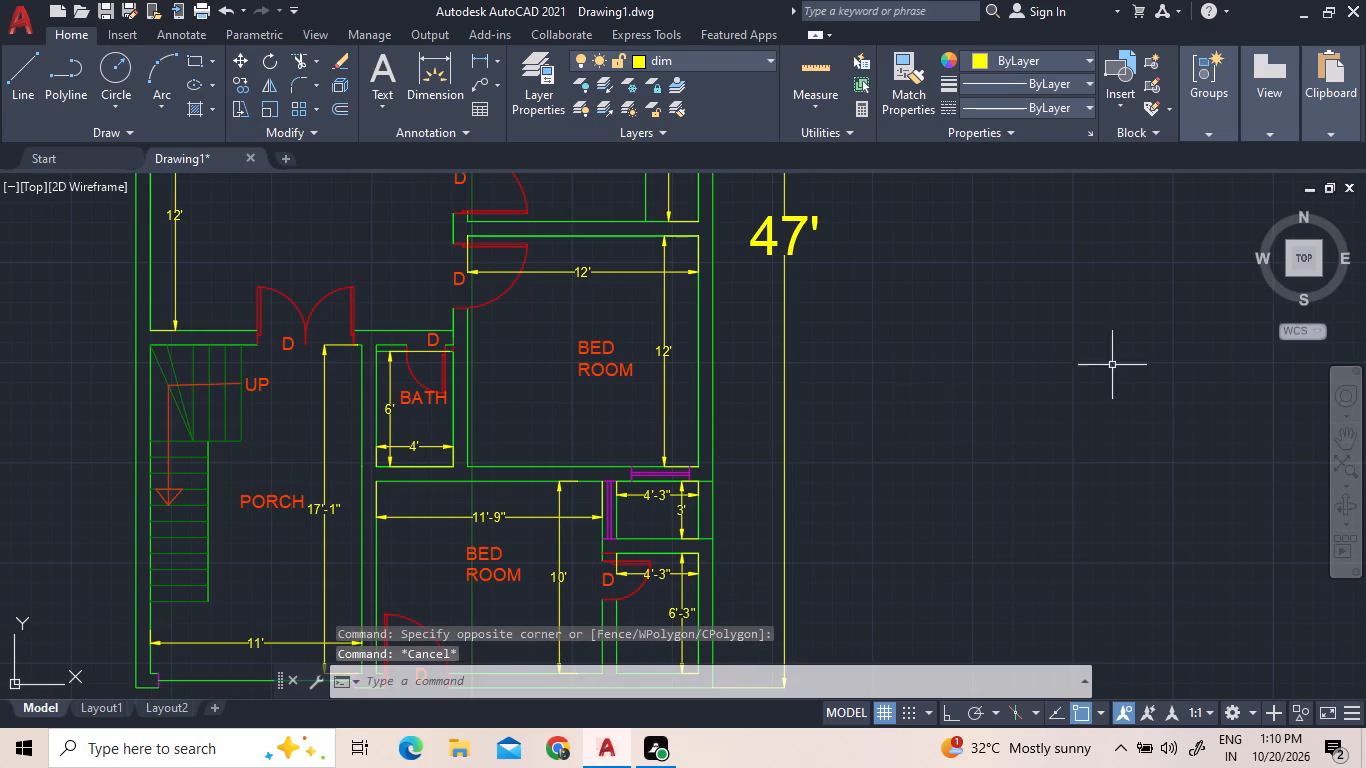
pyautogui.scroll(-2, 1010, 452)
pyautogui.moveTo(1015, 418); pyautogui.dragTo(764, 521, button='middle')
pyautogui.scroll(-1, 869, 493)
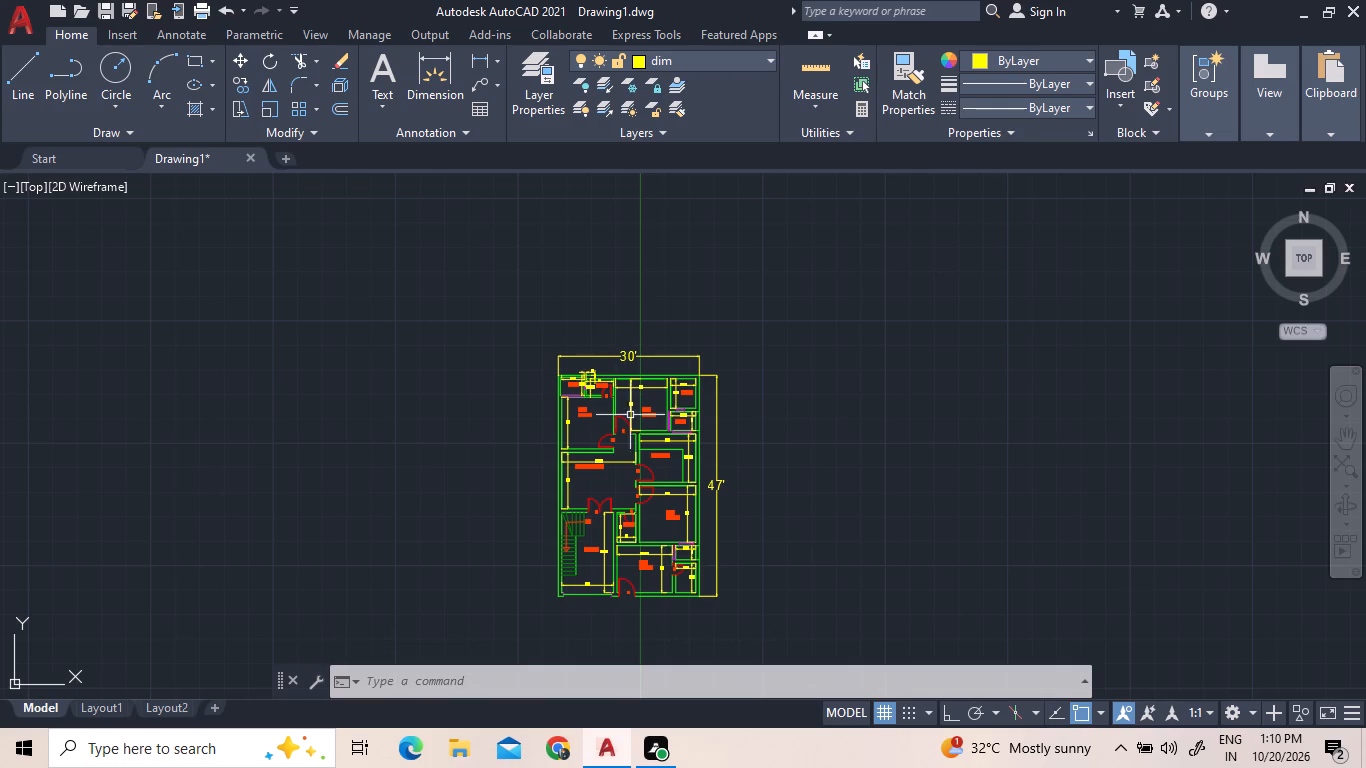
pyautogui.scroll(3, 704, 594)
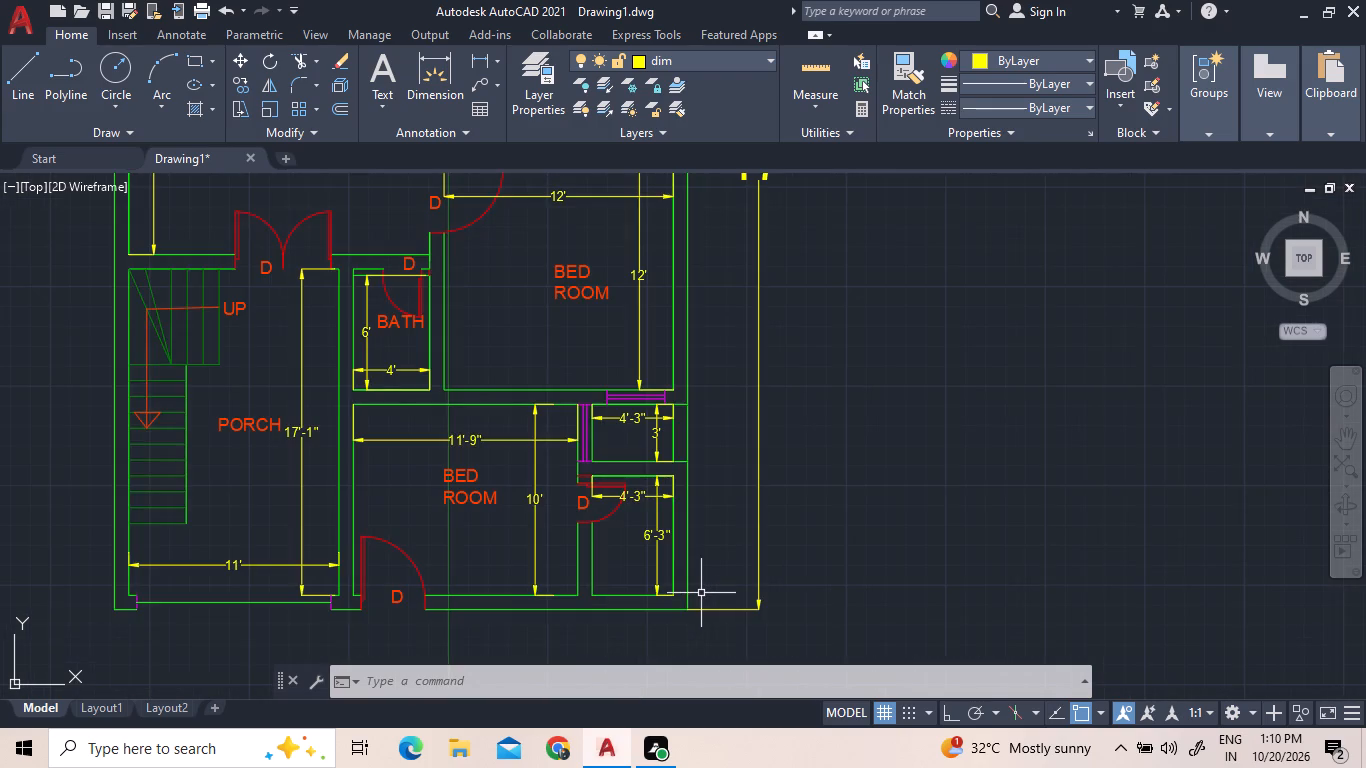
pyautogui.scroll(-1, 701, 593)
pyautogui.scroll(-2, 616, 356)
pyautogui.scroll(2, 587, 219)
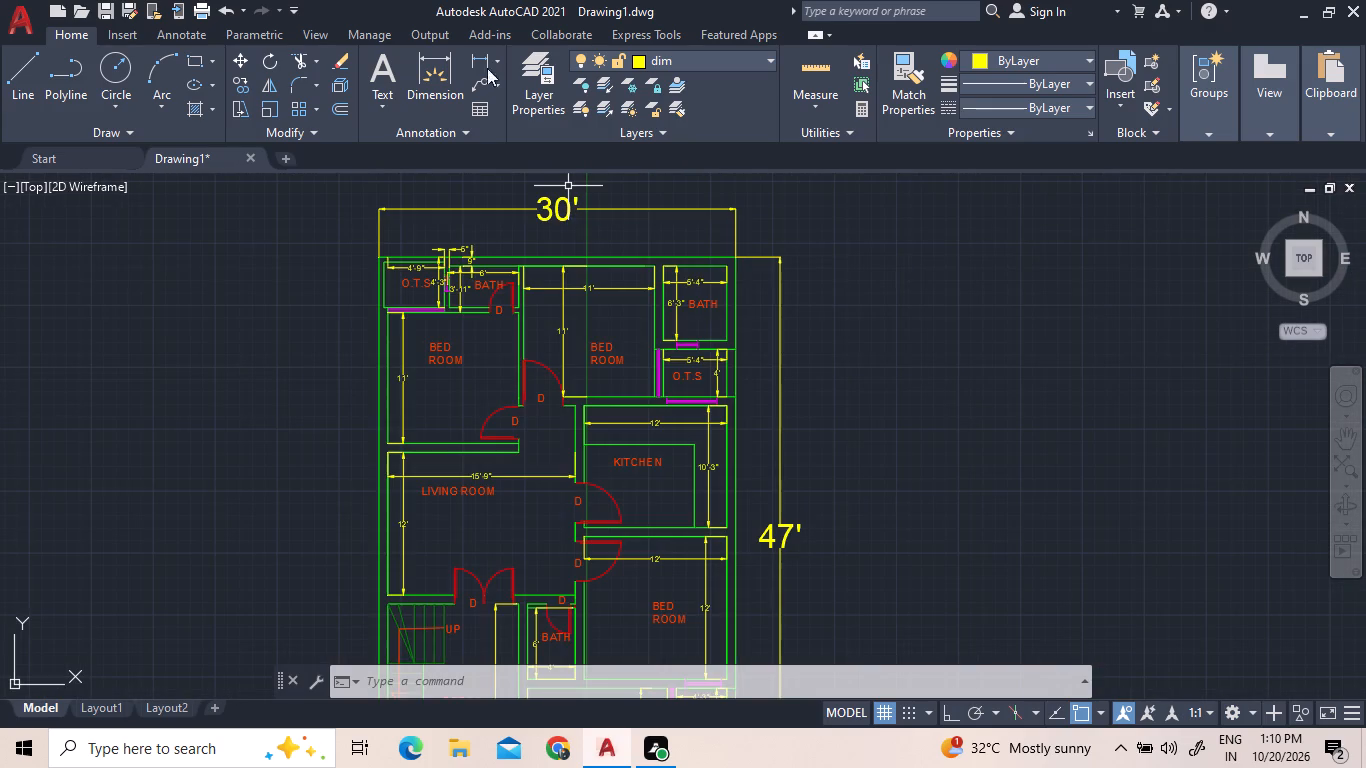
# Save the drawing as 20 OCT 1 PM in the AUTOCAD folder on the H: drive.
pyautogui.click(102, 5)
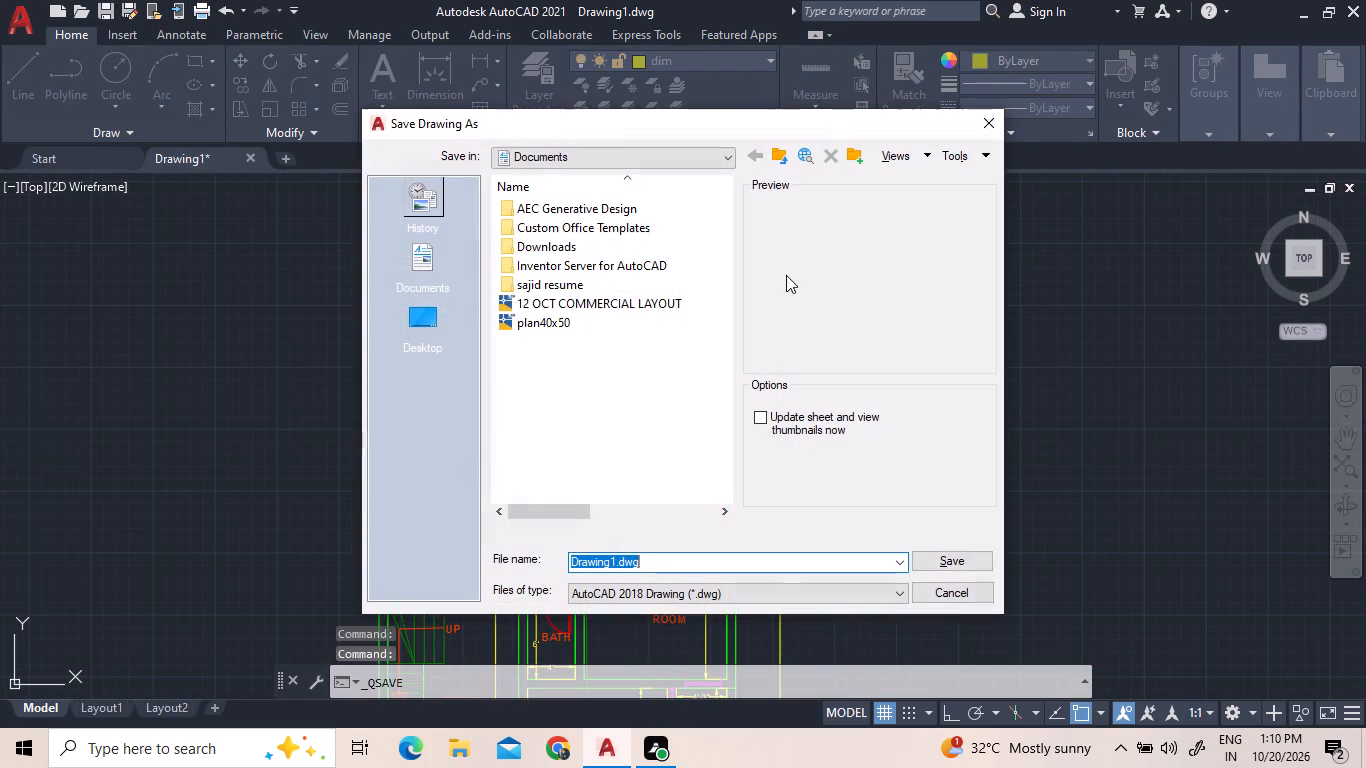
pyautogui.click(706, 162)
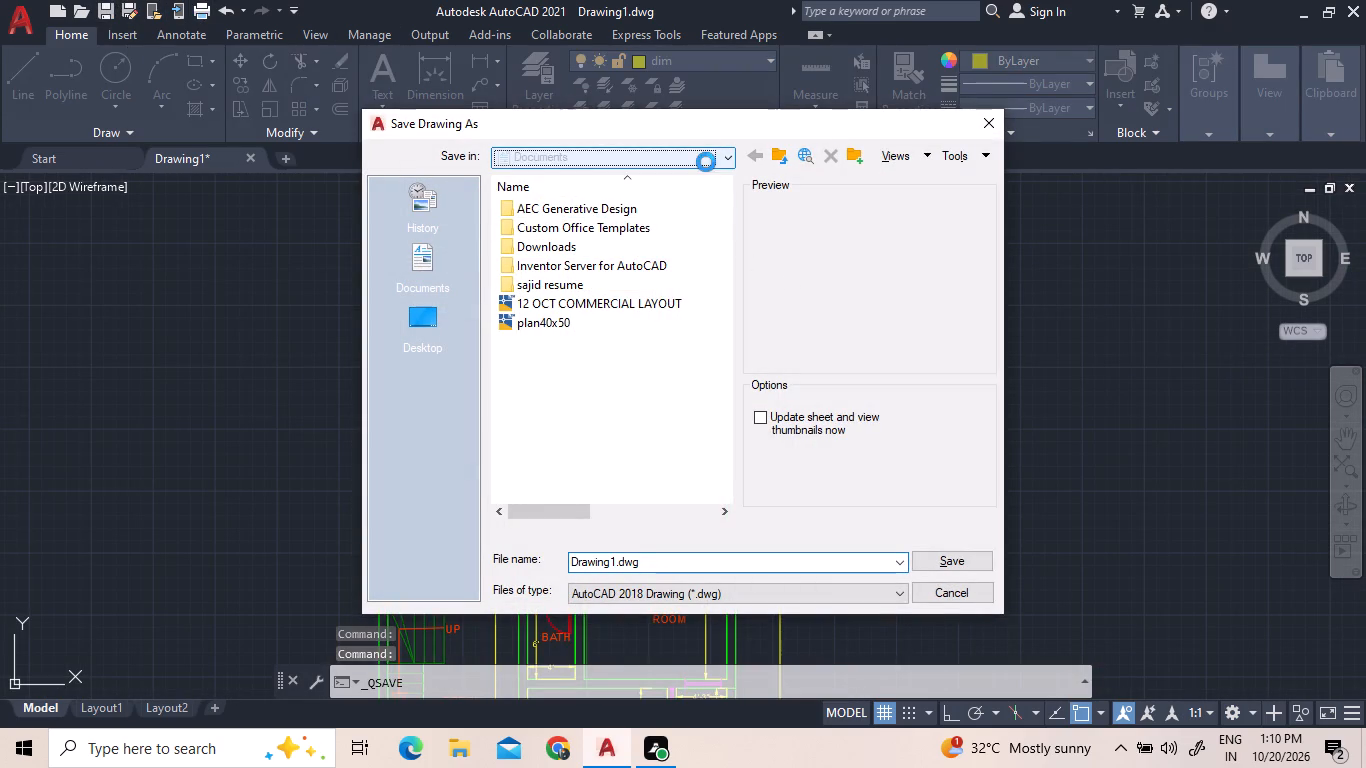
pyautogui.click(683, 290)
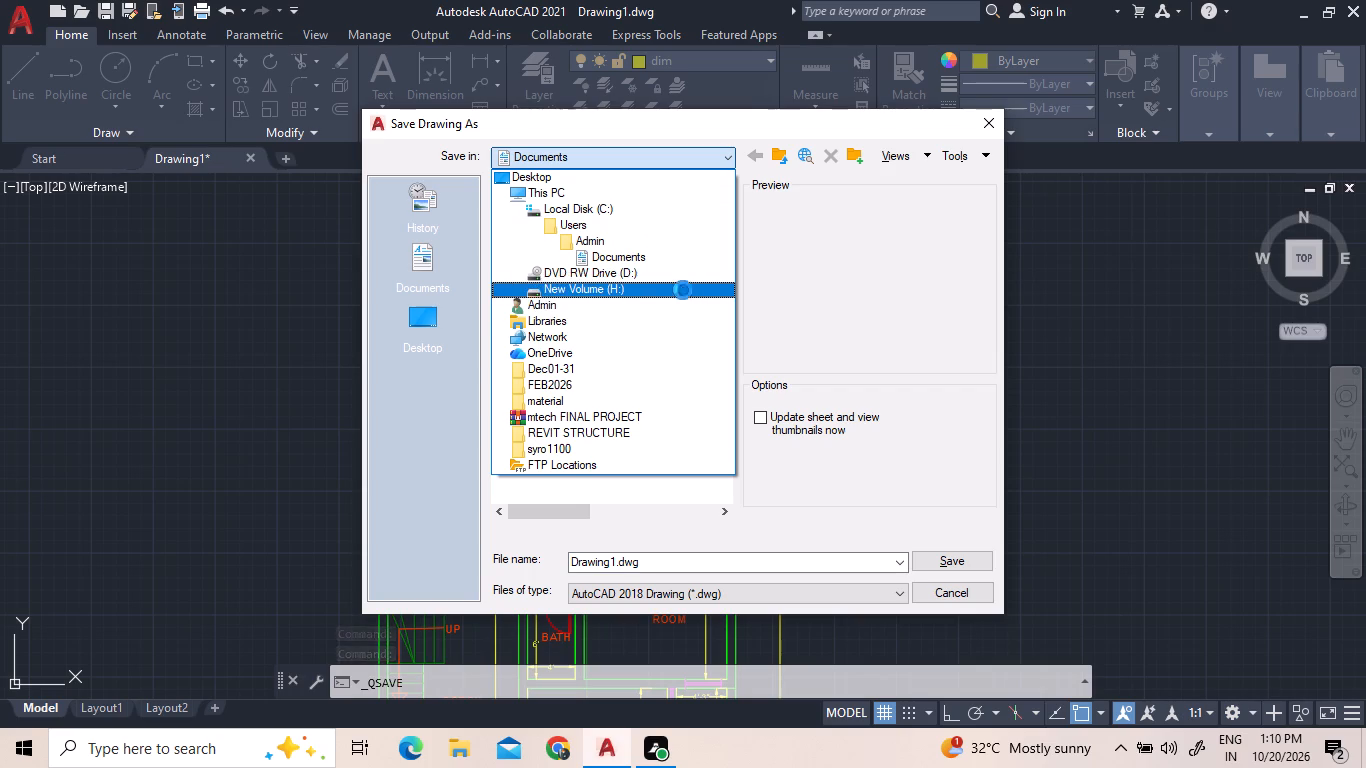
pyautogui.doubleClick(639, 249)
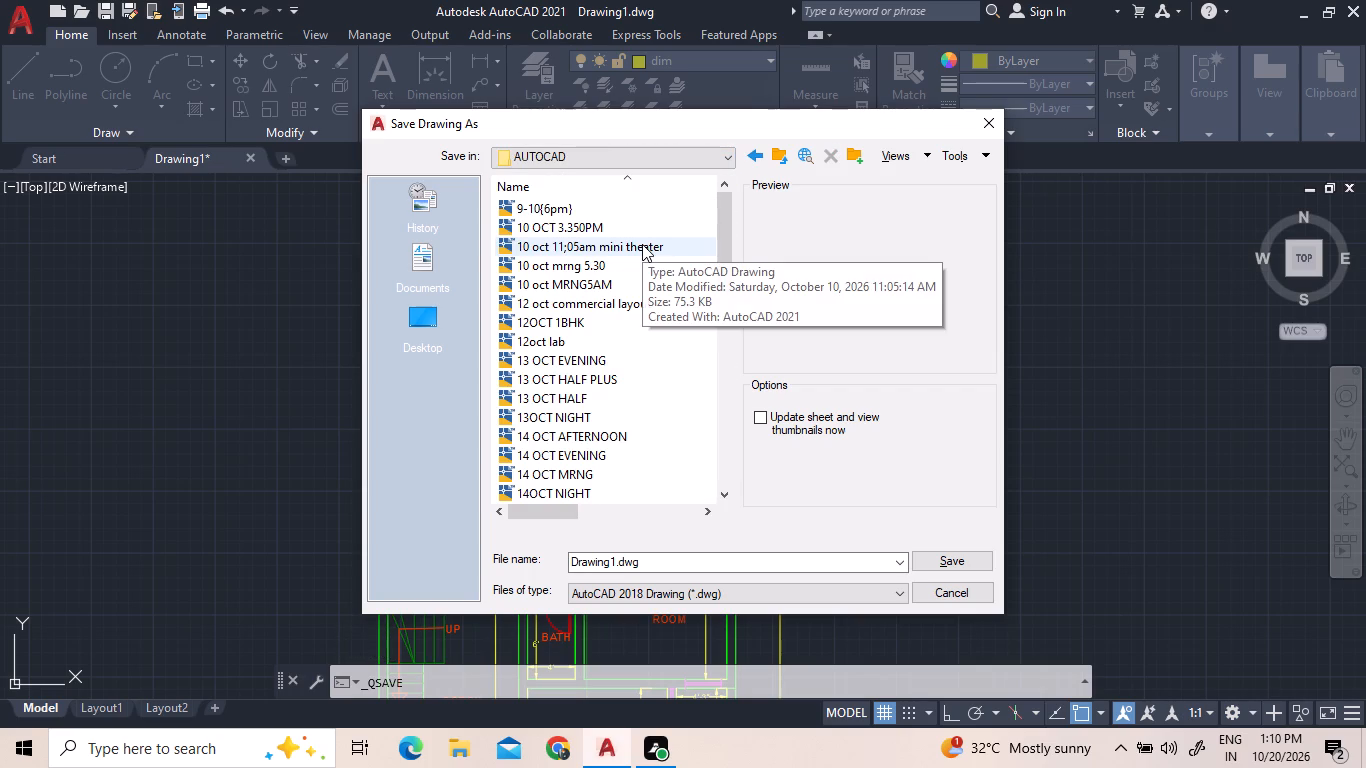
pyautogui.click(649, 565)
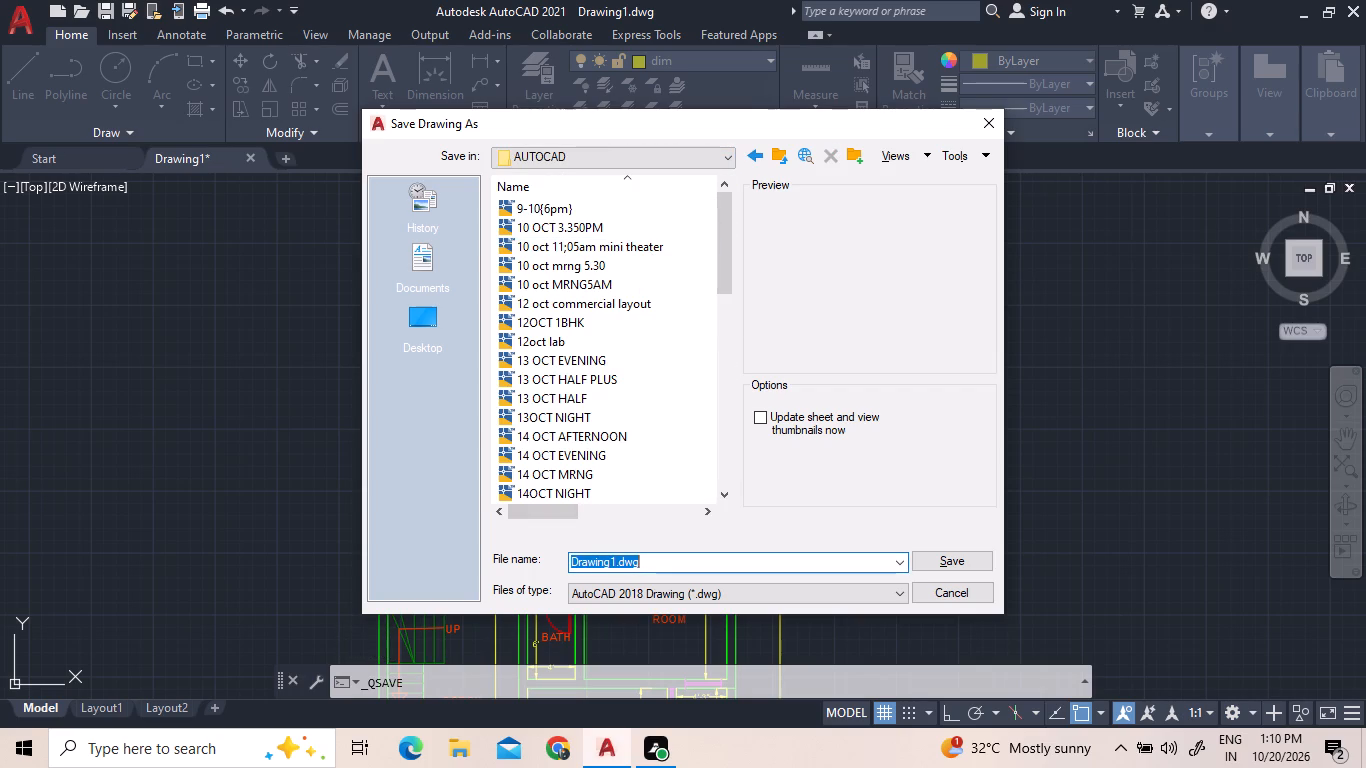
pyautogui.write('20')
pyautogui.press('space')
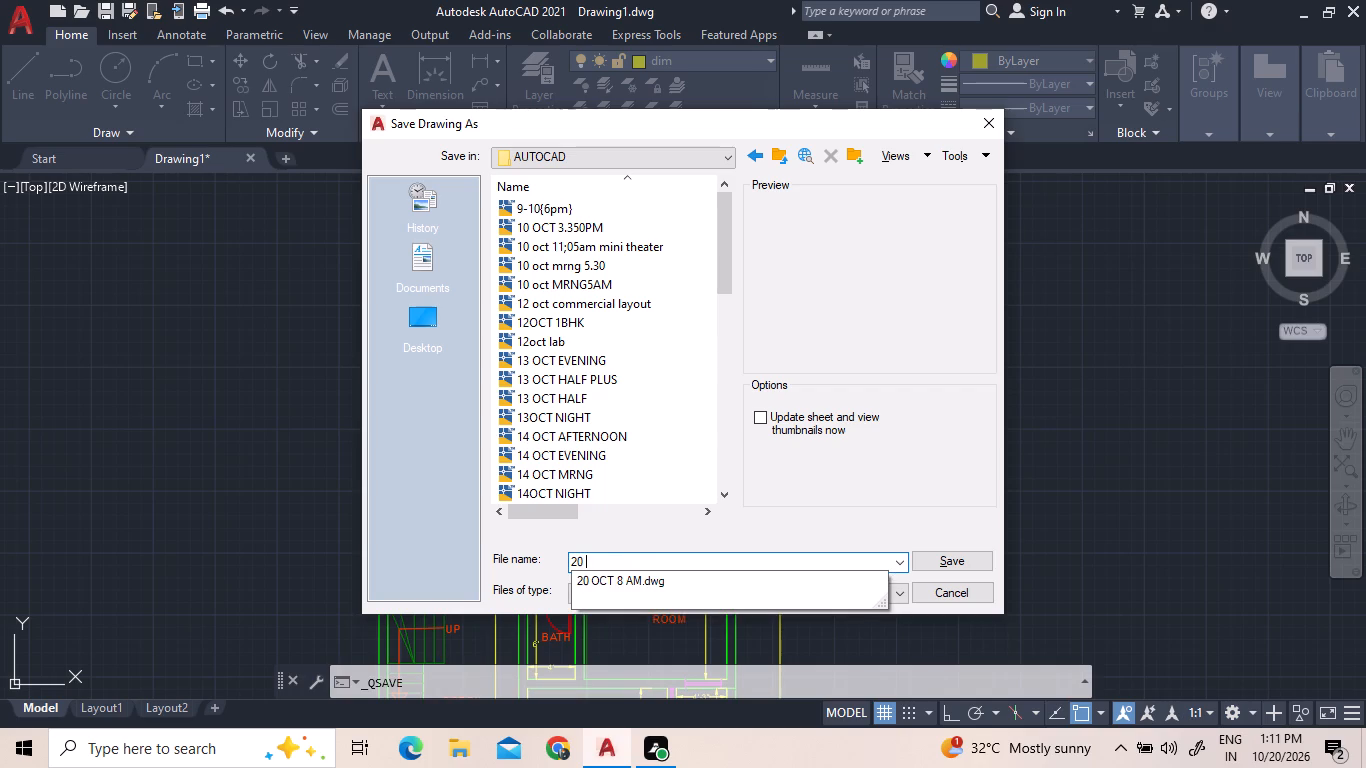
pyautogui.write('OCT')
pyautogui.press('space')
pyautogui.write('1')
pyautogui.press('space')
pyautogui.write('PM')
pyautogui.press('Return')
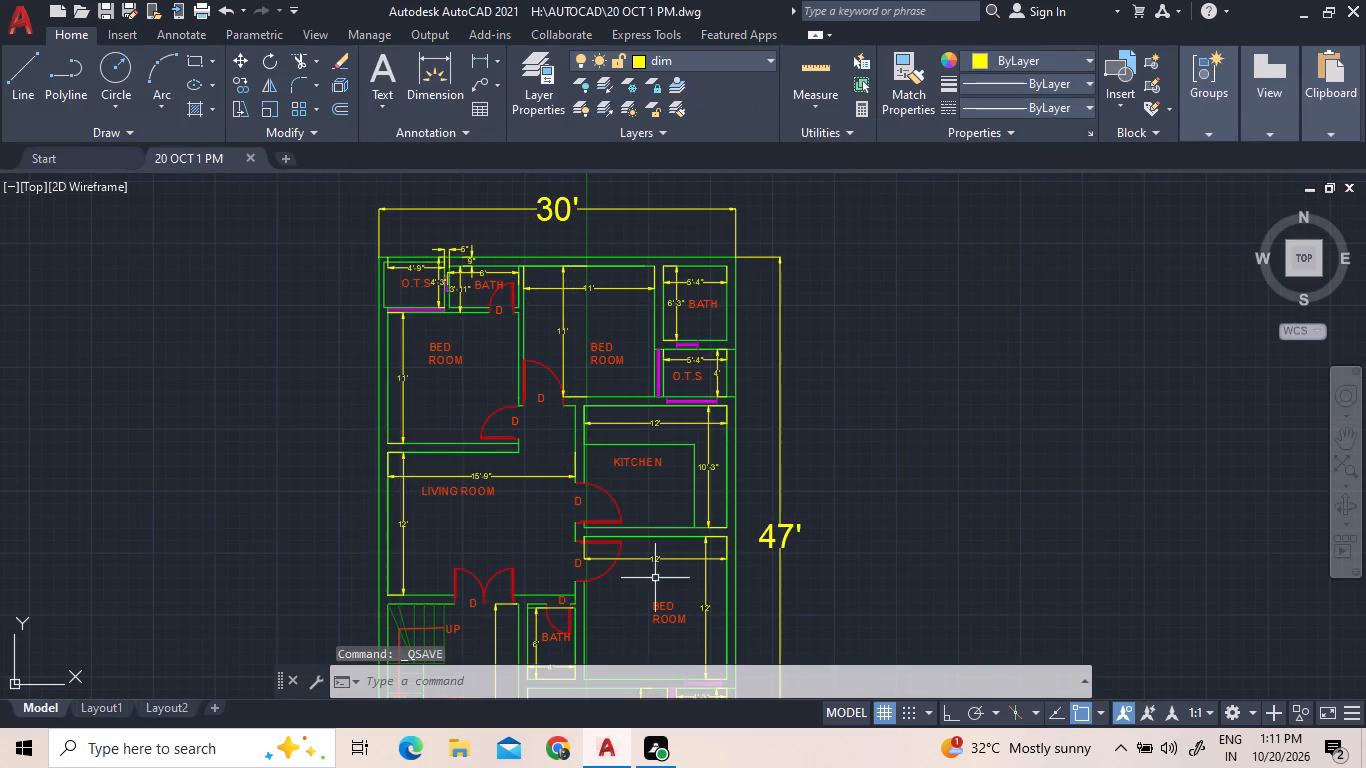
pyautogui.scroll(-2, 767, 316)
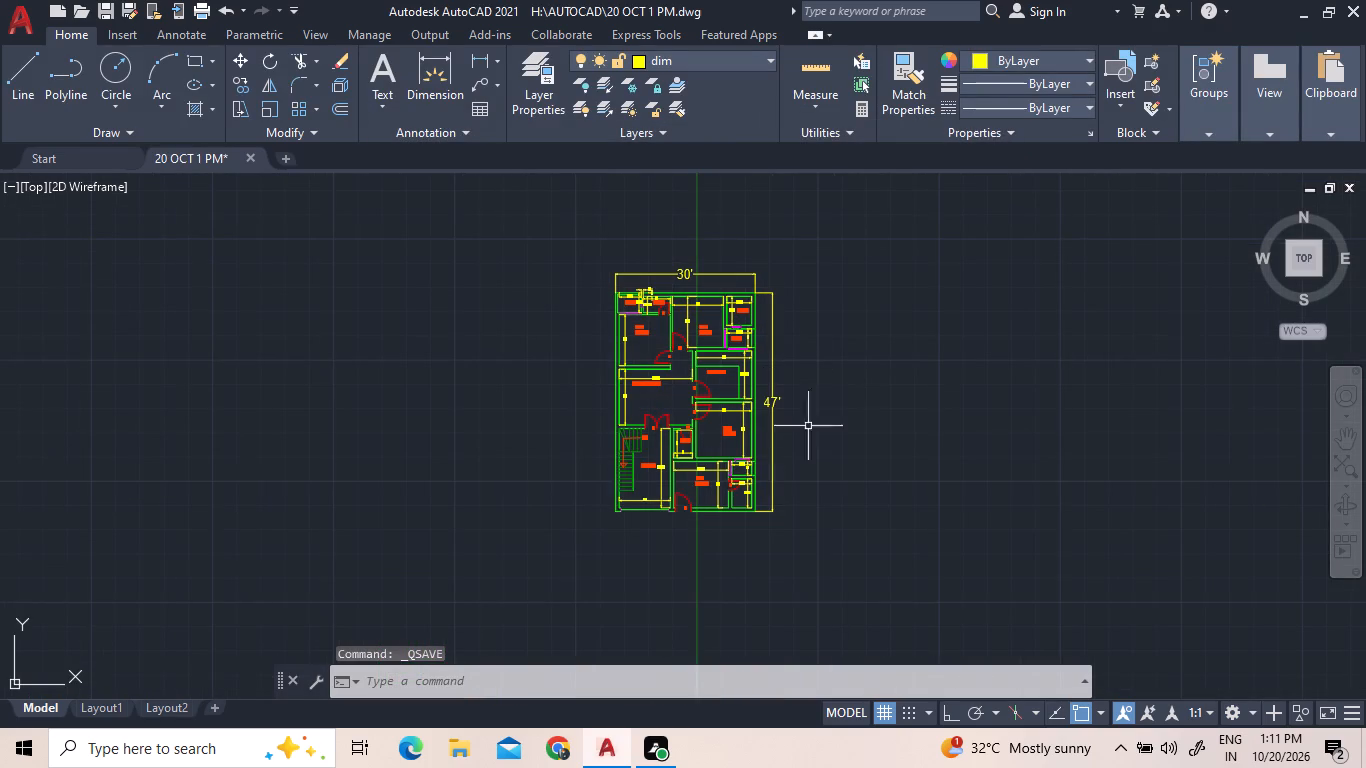